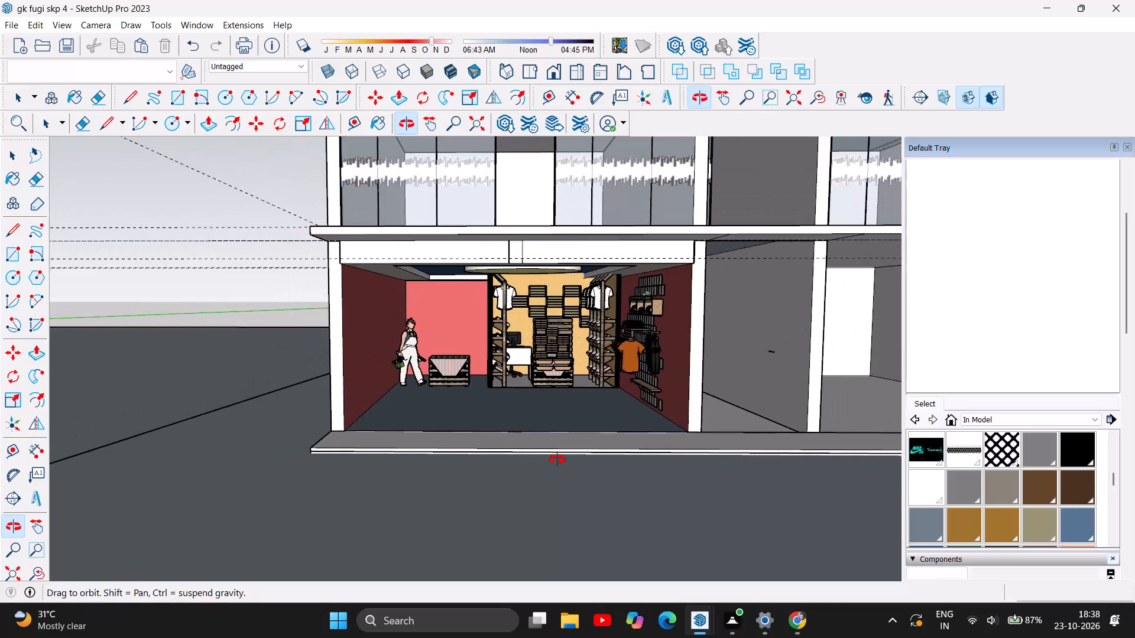
Examine the ground-floor clothing shop from outside and inside, including its ceiling, back wall and side walls.
scroll(557, 460, down, 11)
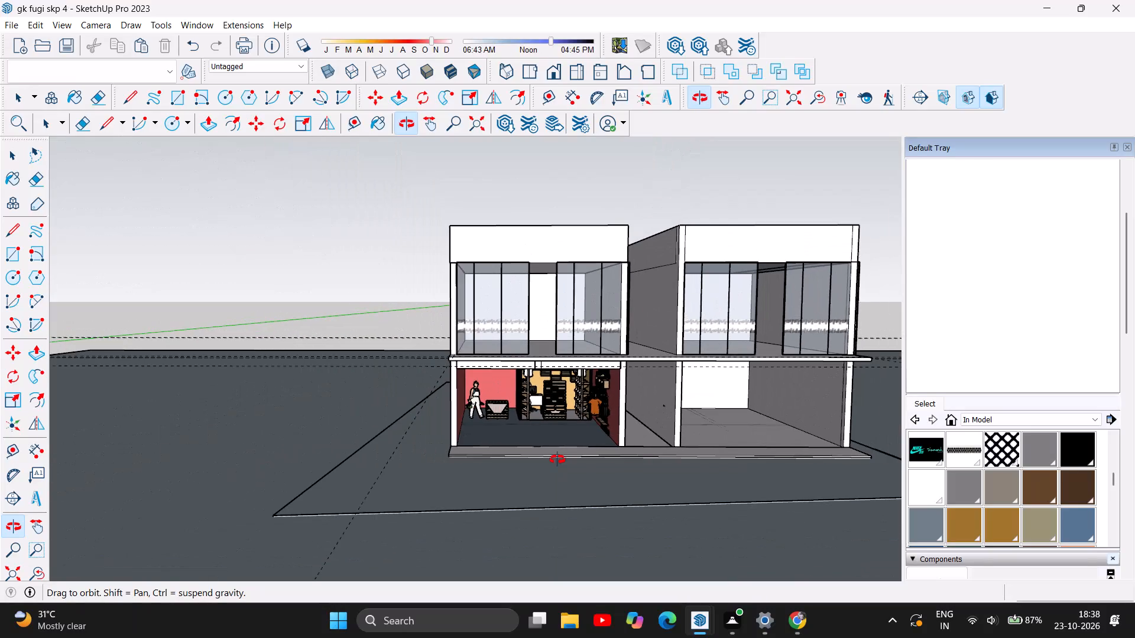
scroll(557, 460, down, 3)
scroll(566, 453, up, 3)
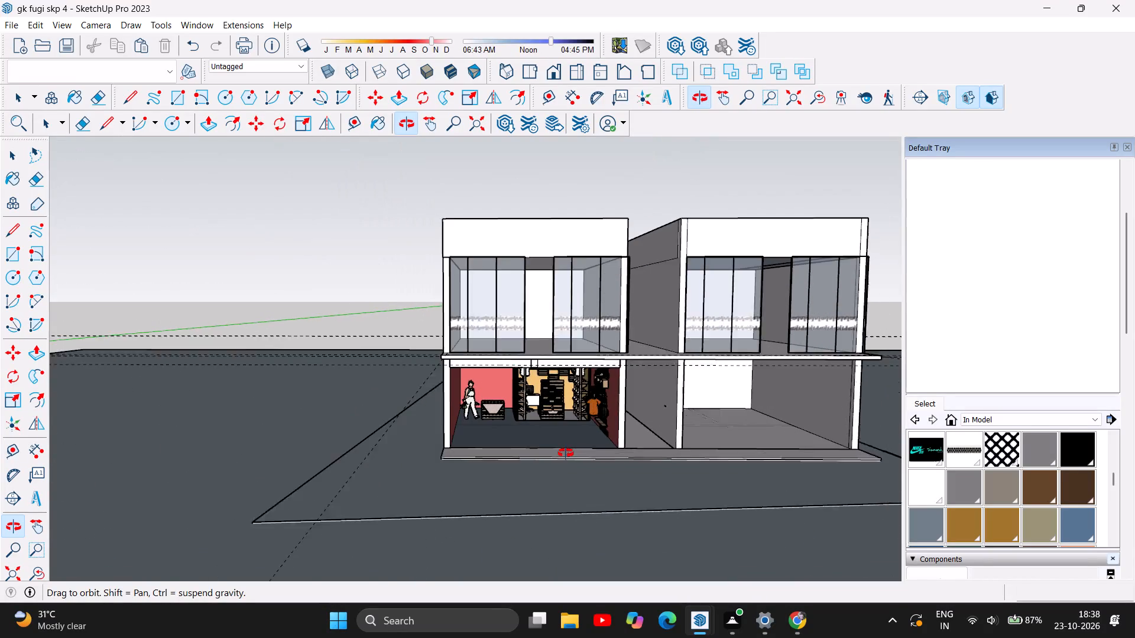
scroll(566, 453, up, 2)
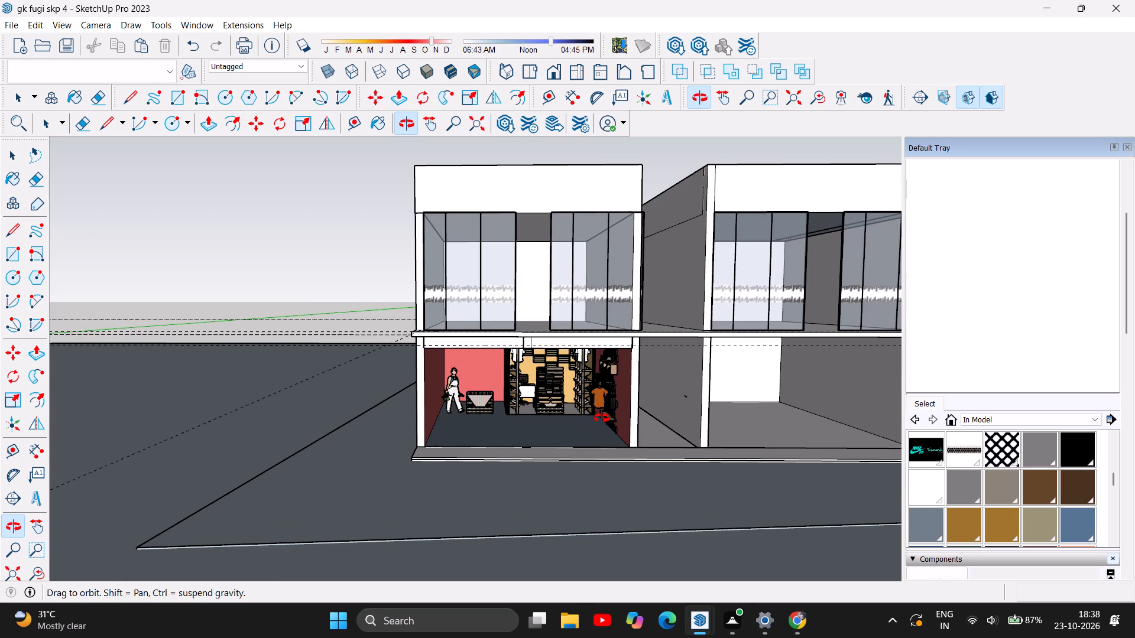
scroll(602, 418, up, 11)
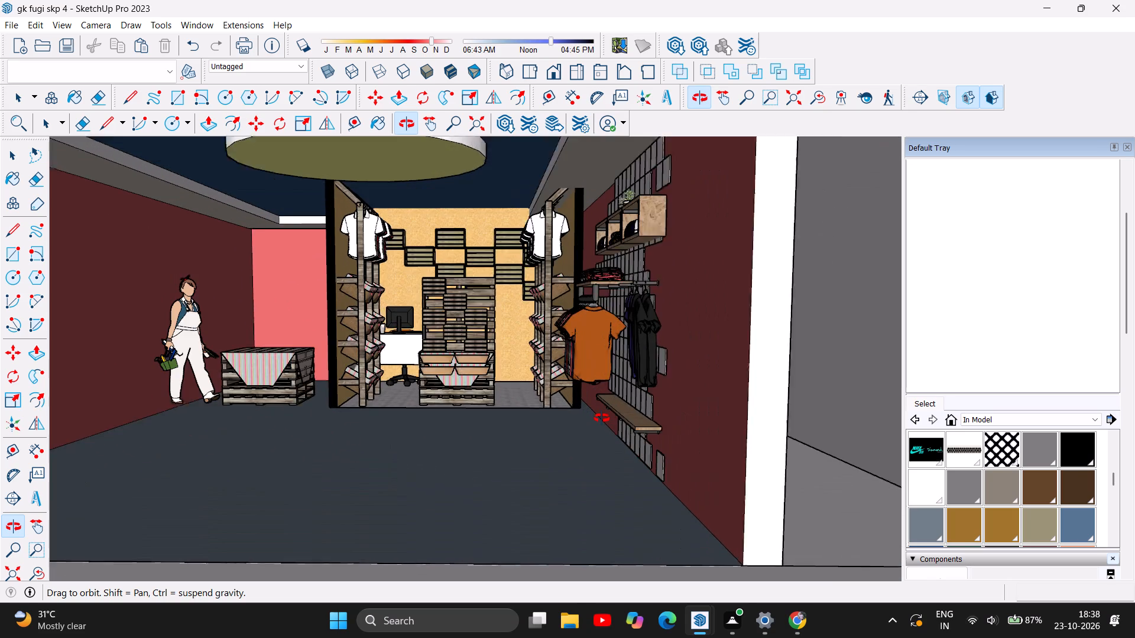
scroll(627, 416, down, 5)
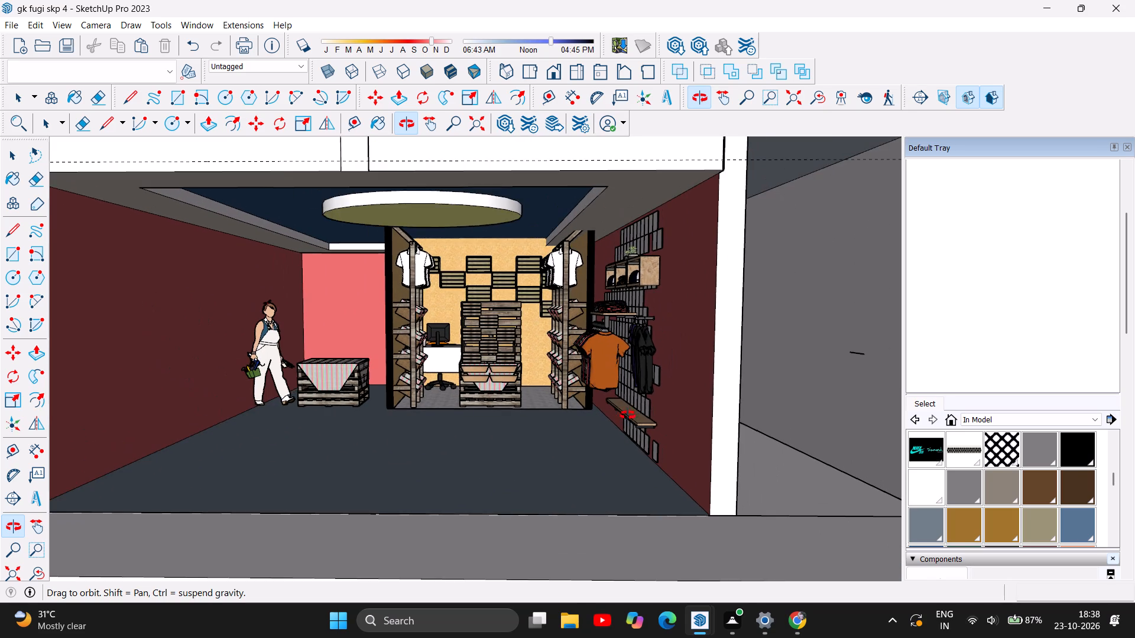
scroll(622, 416, down, 2)
drag(529, 450, 566, 453)
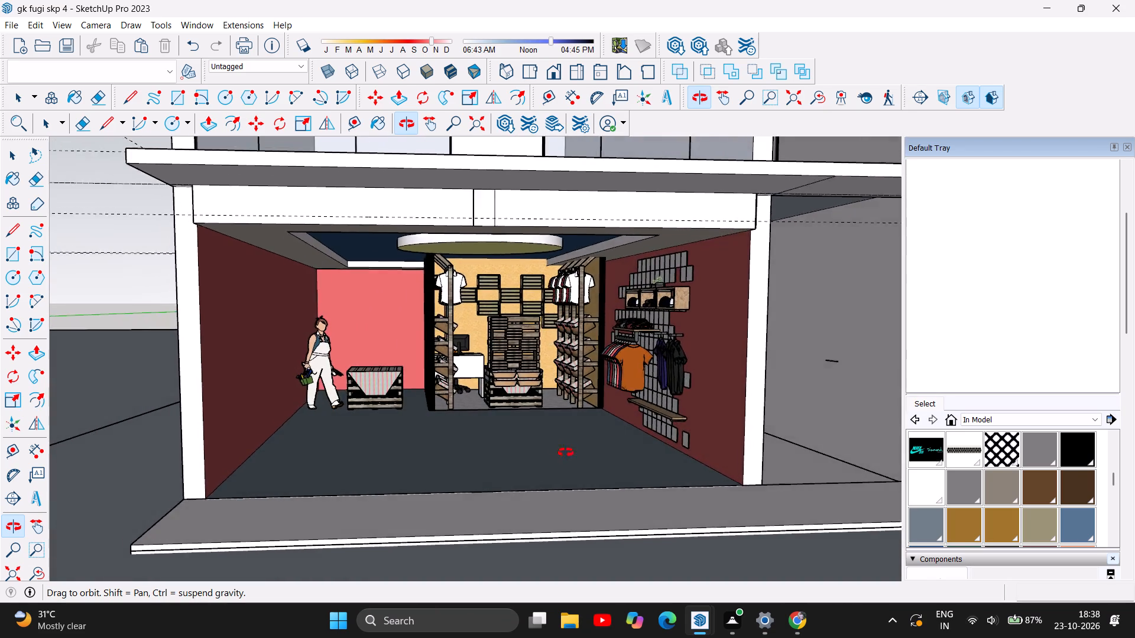
drag(566, 453, 601, 455)
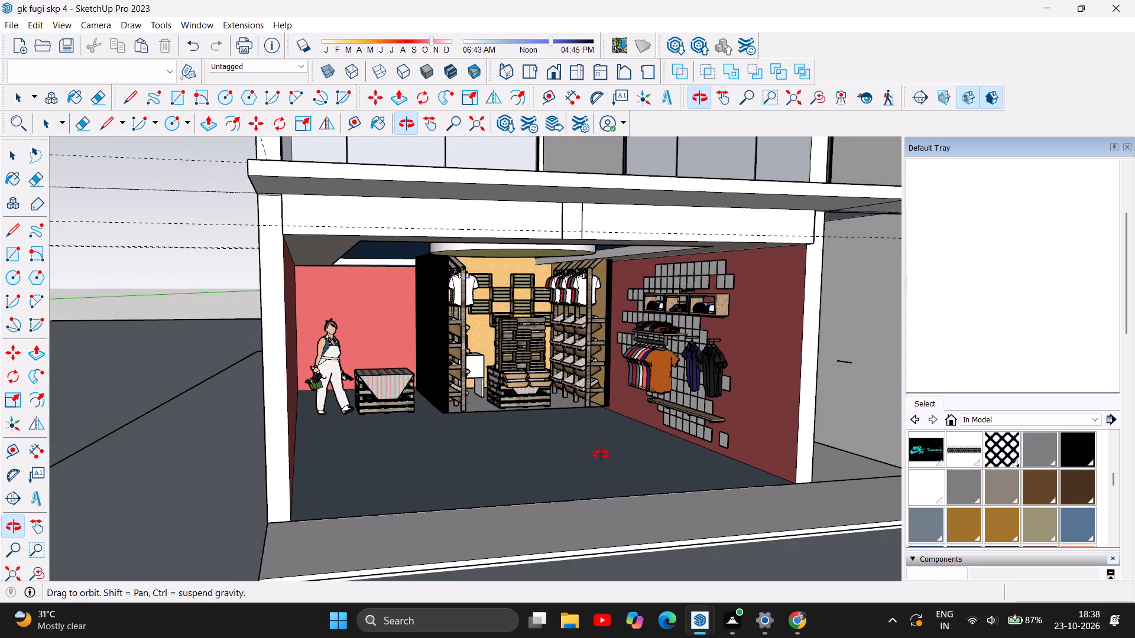
scroll(646, 430, up, 4)
scroll(646, 430, down, 2)
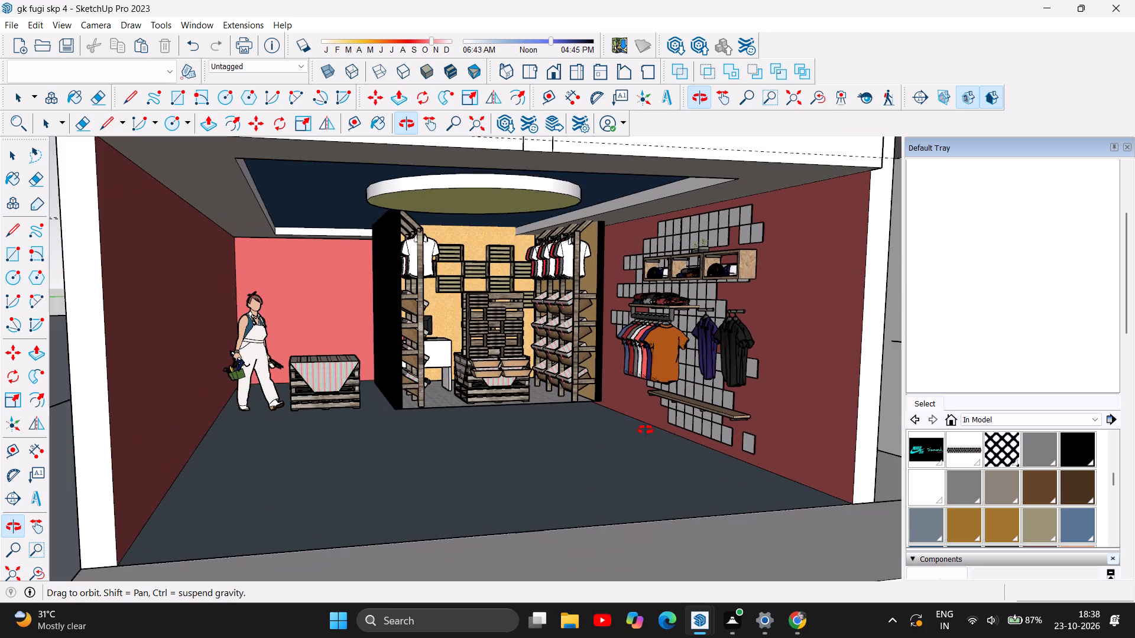
scroll(646, 430, down, 1)
drag(602, 464, 513, 384)
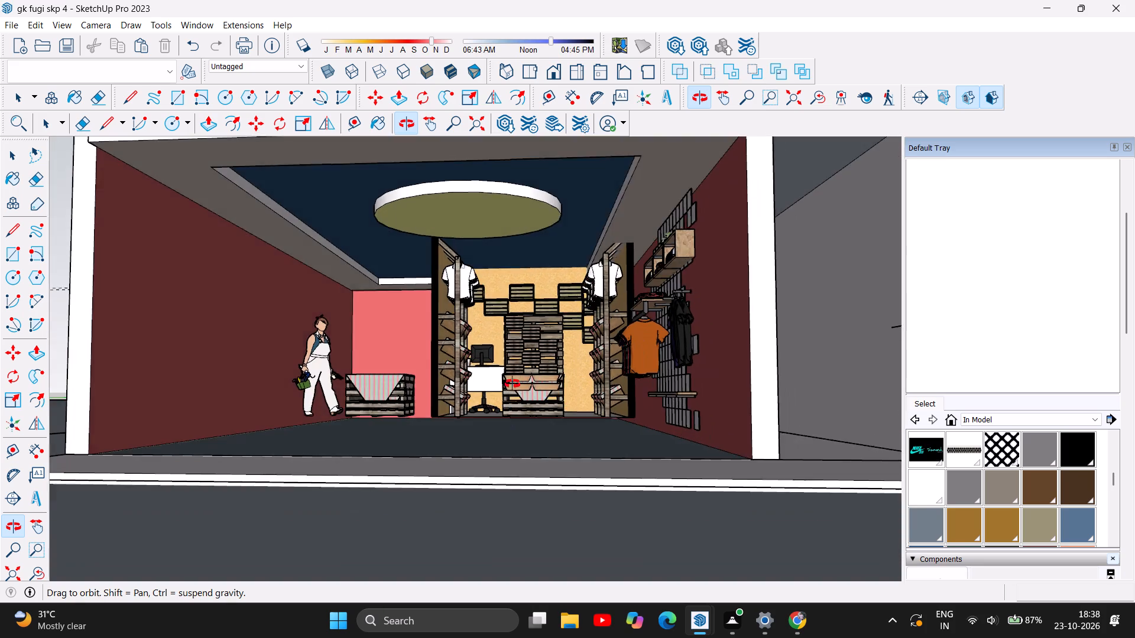
drag(513, 384, 555, 433)
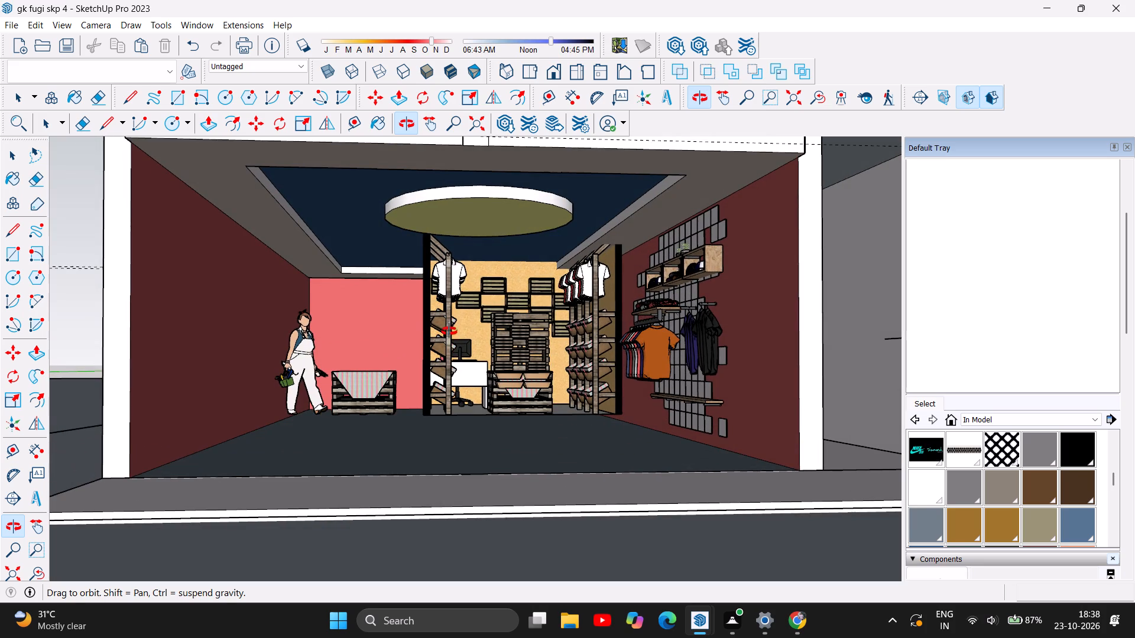
Paint the round ceiling disc's underside and the recessed ceiling panel around it with the striped Textura cachepo 4.jpg material.
scroll(388, 252, up, 2)
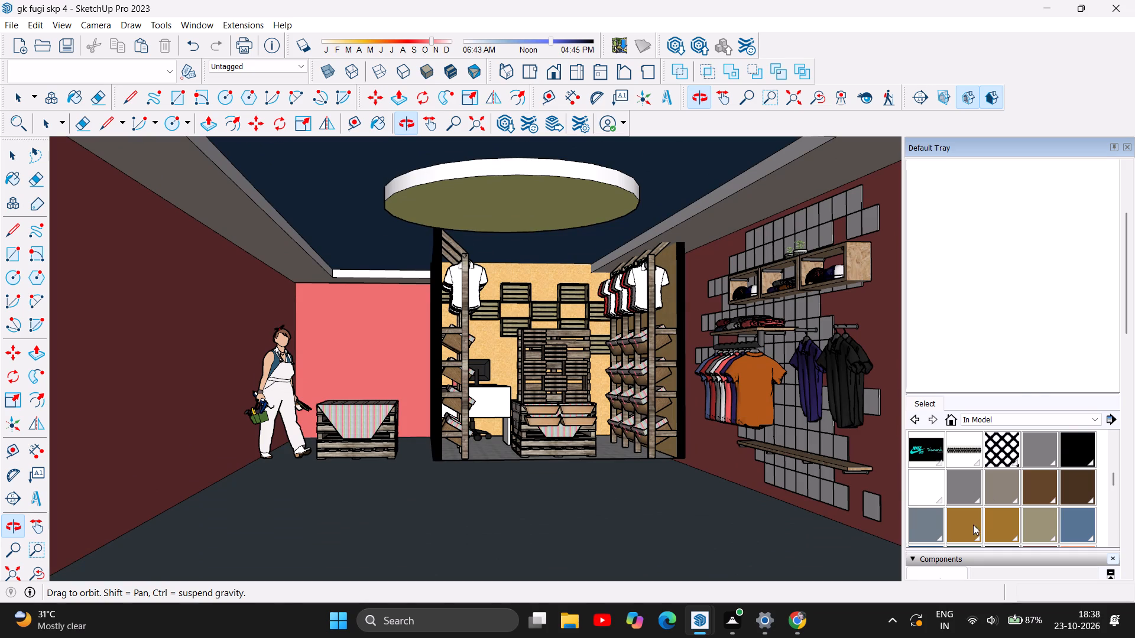
double_click(973, 525)
double_click(549, 199)
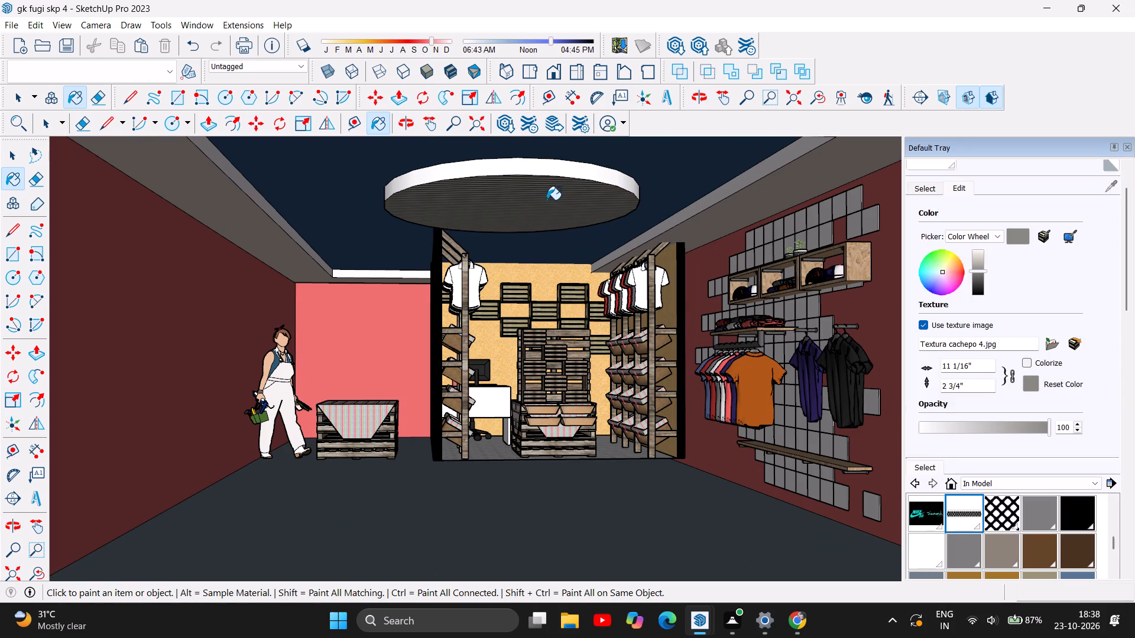
scroll(572, 203, up, 6)
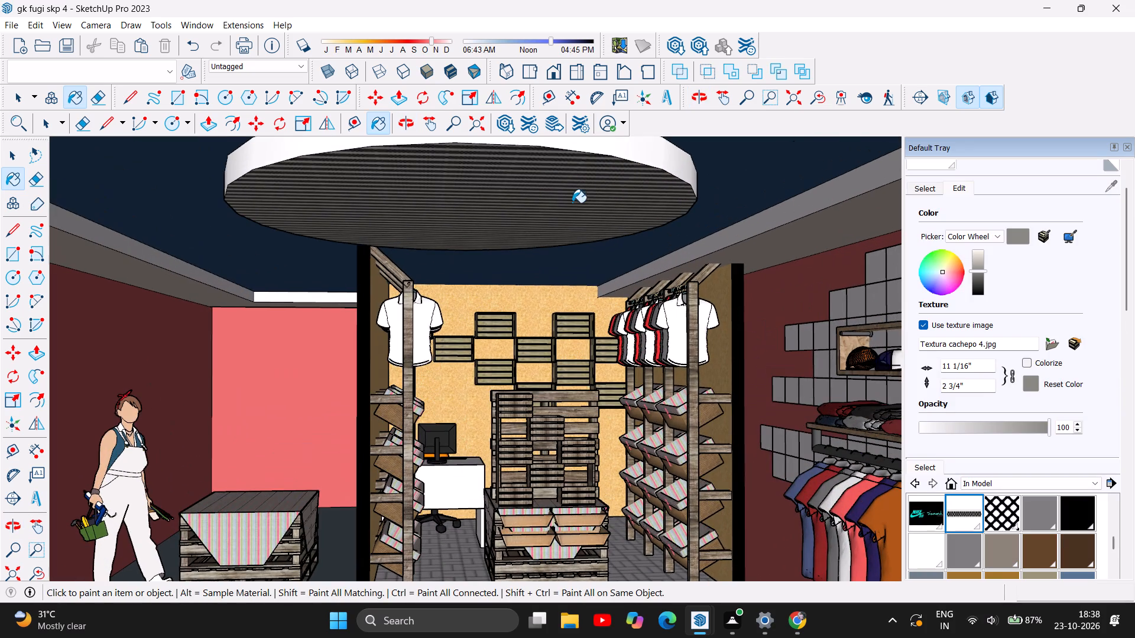
click(744, 158)
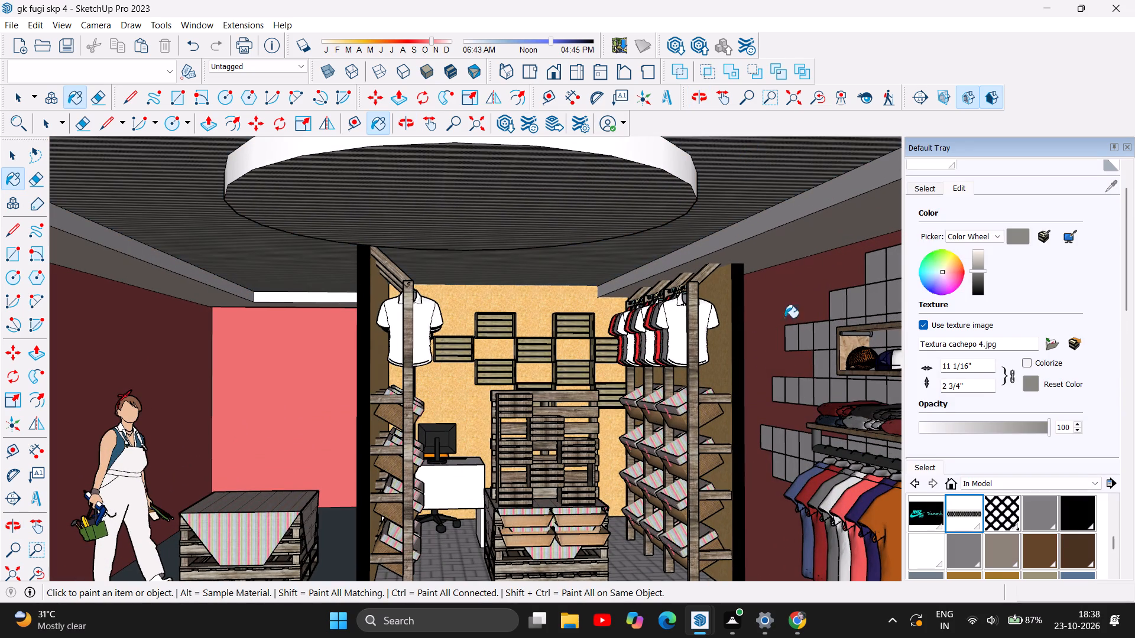
Paint the underside of the round ceiling disc with the dark grey floral-patterned texture from the model's materials.
scroll(1041, 546, down, 2)
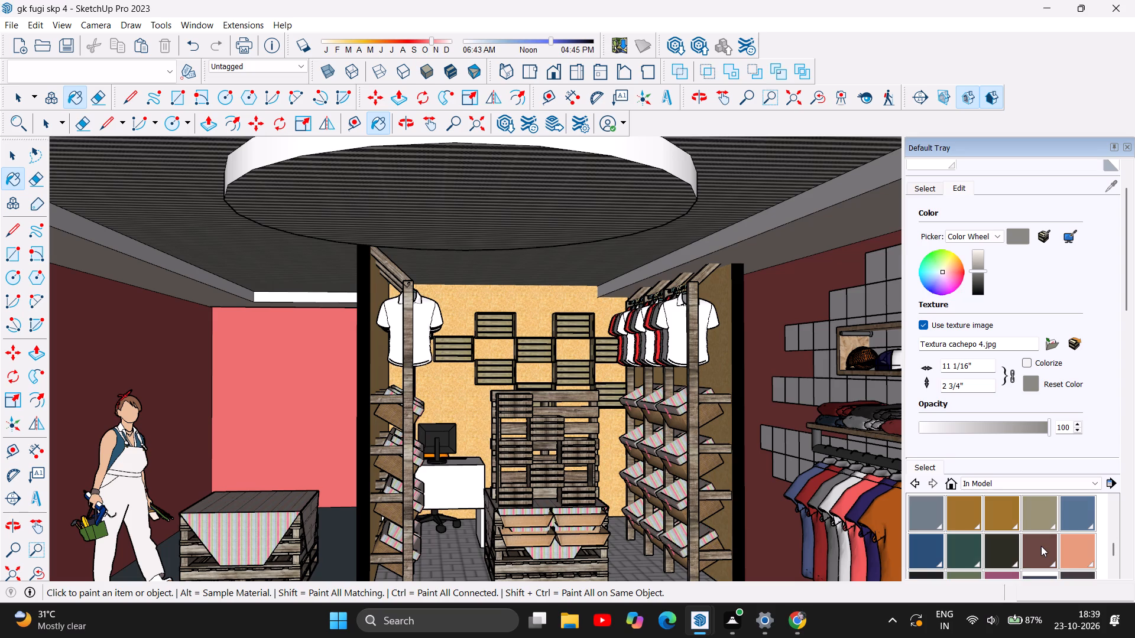
scroll(1041, 546, down, 4)
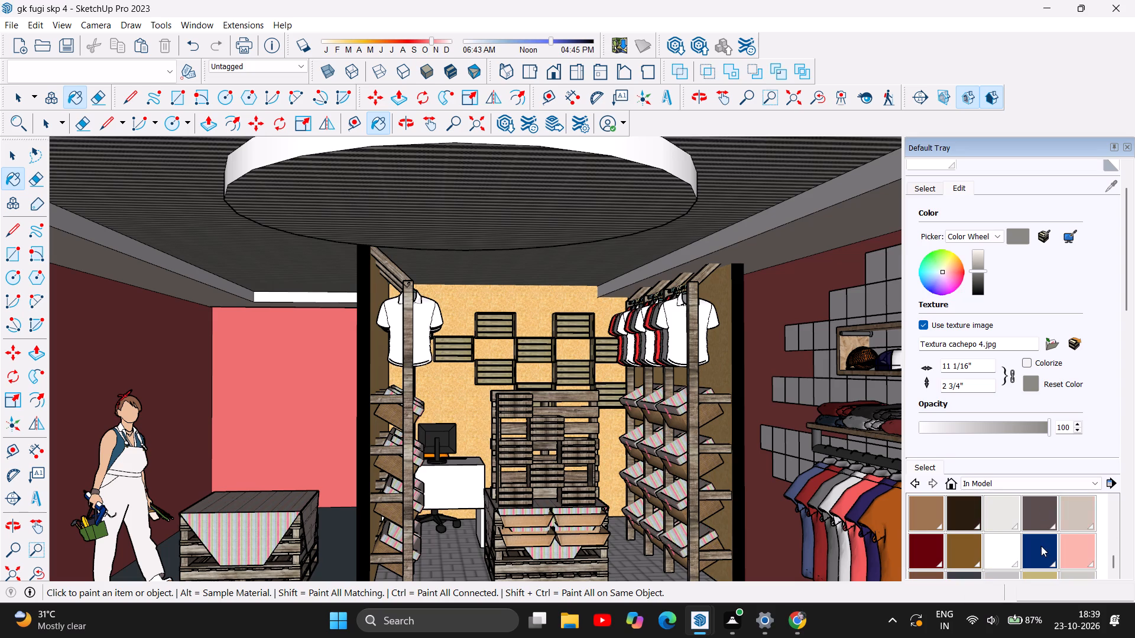
scroll(1041, 546, down, 4)
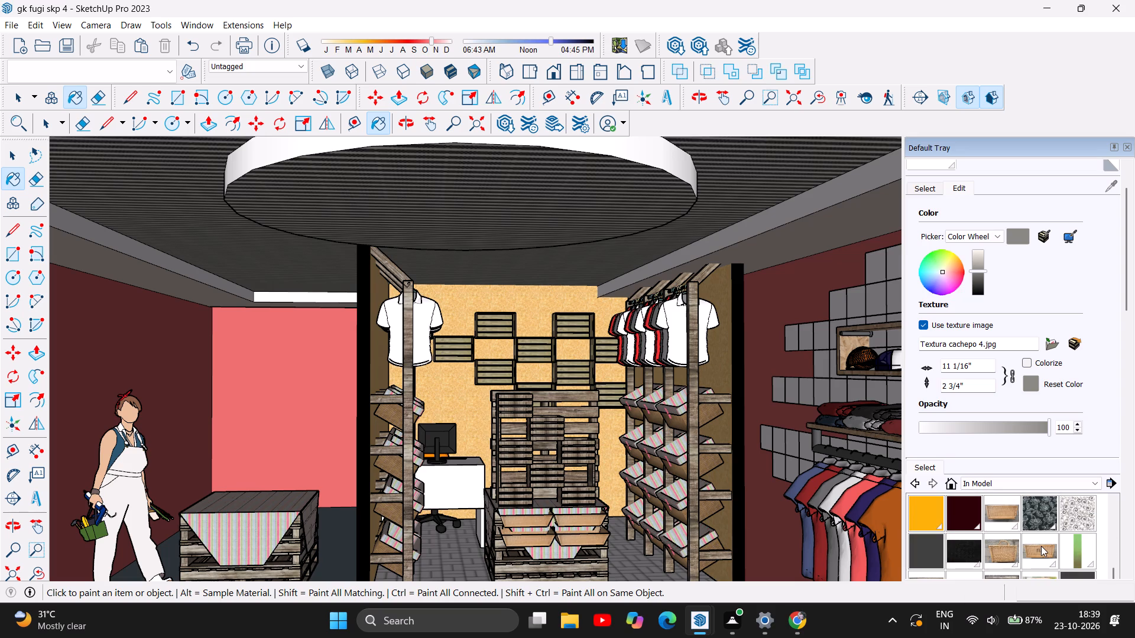
click(1049, 510)
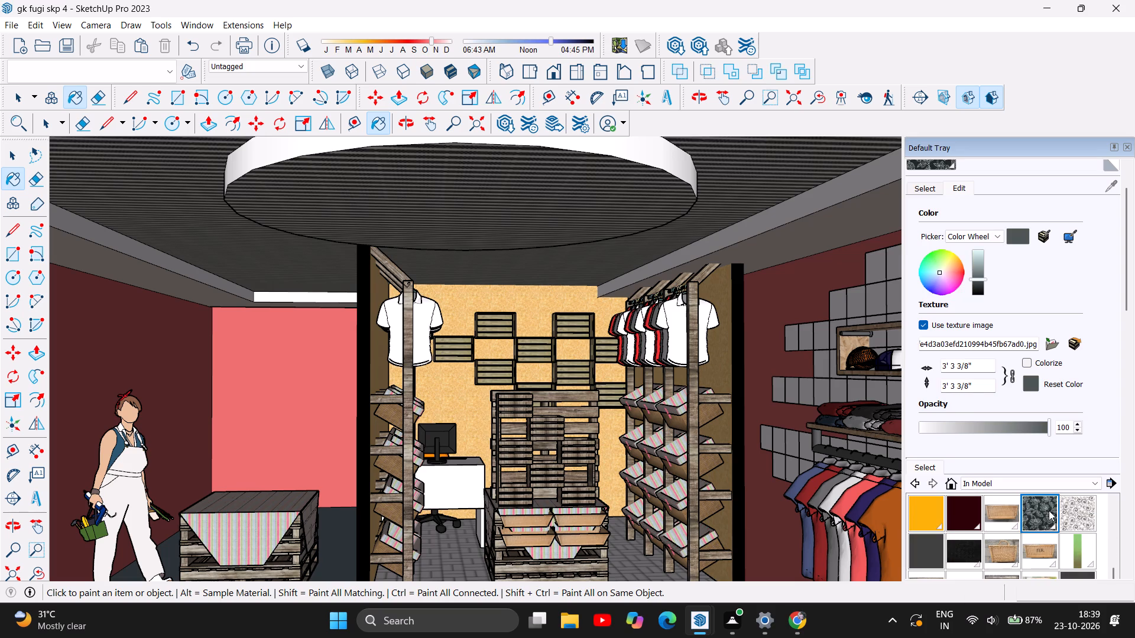
click(515, 184)
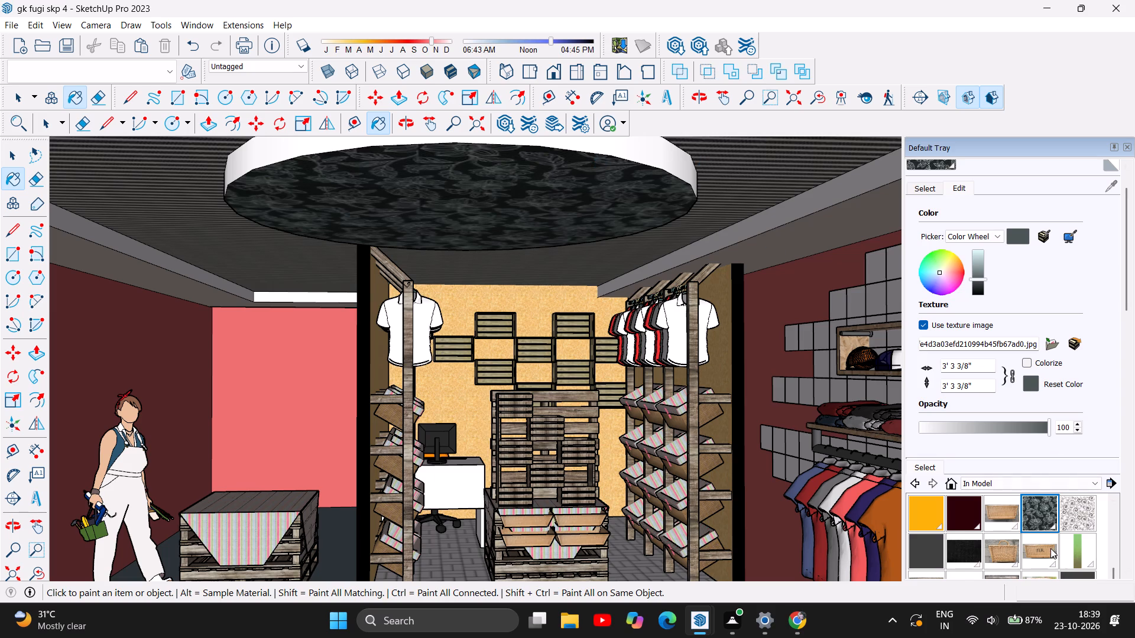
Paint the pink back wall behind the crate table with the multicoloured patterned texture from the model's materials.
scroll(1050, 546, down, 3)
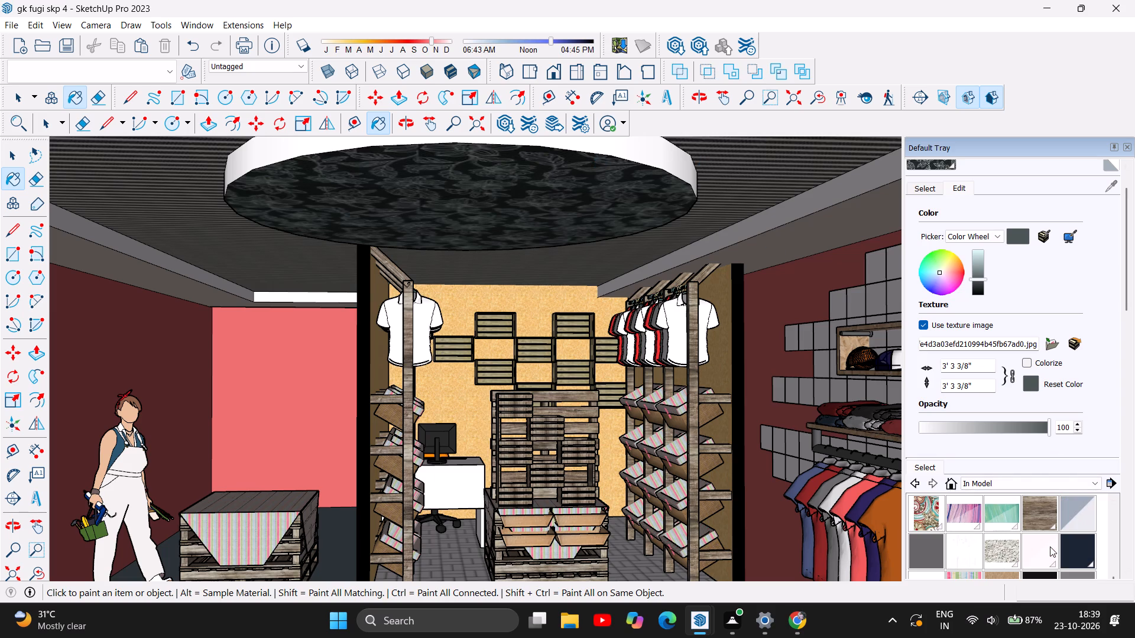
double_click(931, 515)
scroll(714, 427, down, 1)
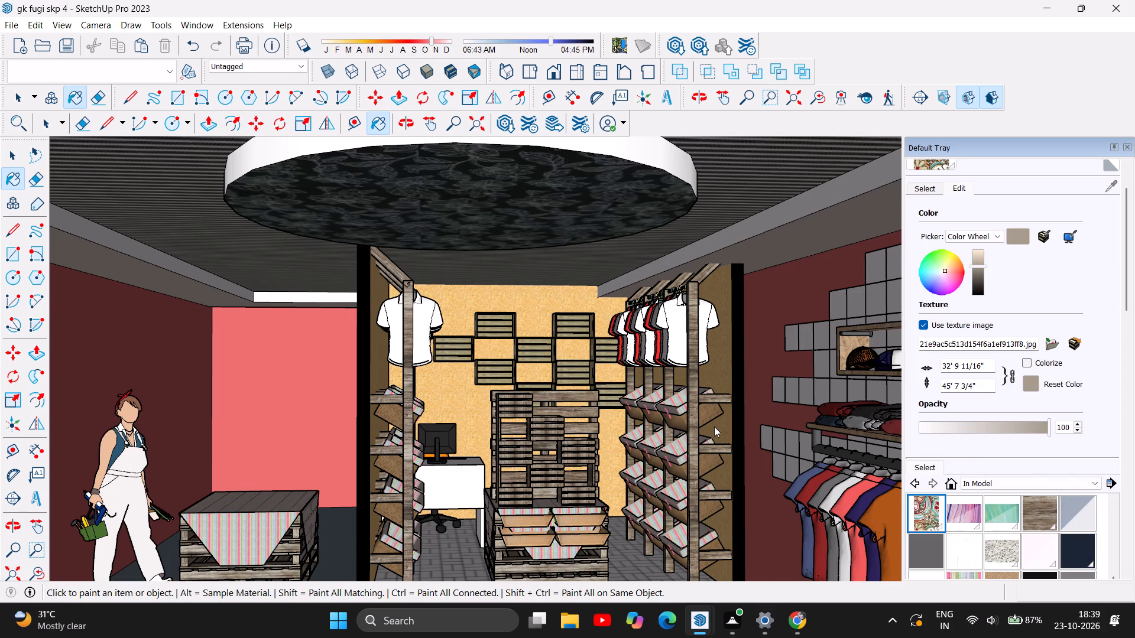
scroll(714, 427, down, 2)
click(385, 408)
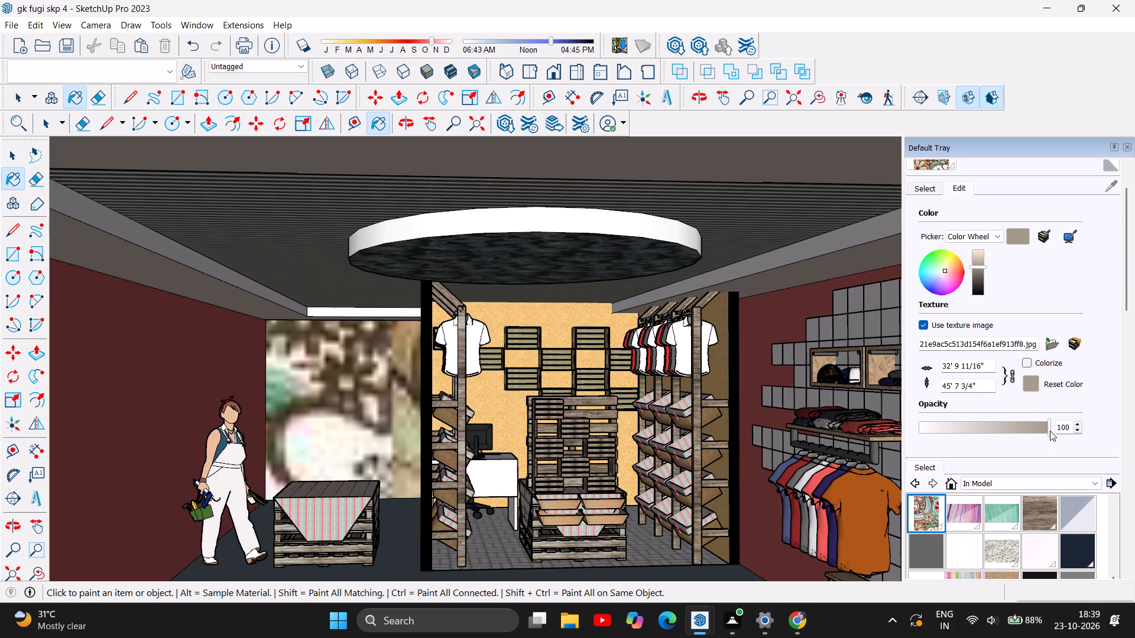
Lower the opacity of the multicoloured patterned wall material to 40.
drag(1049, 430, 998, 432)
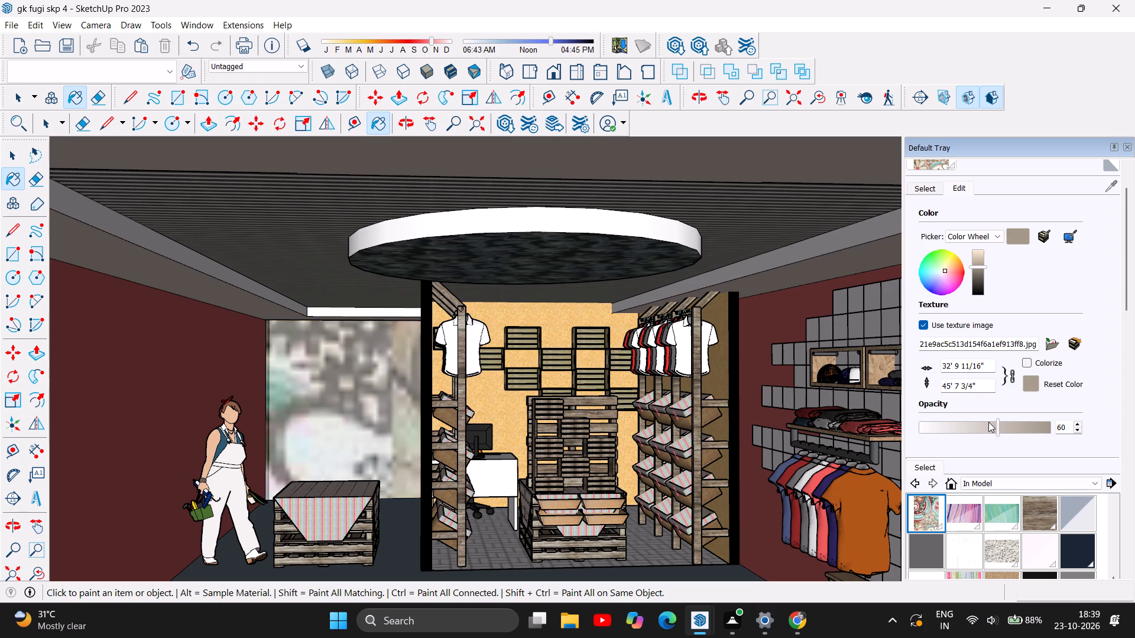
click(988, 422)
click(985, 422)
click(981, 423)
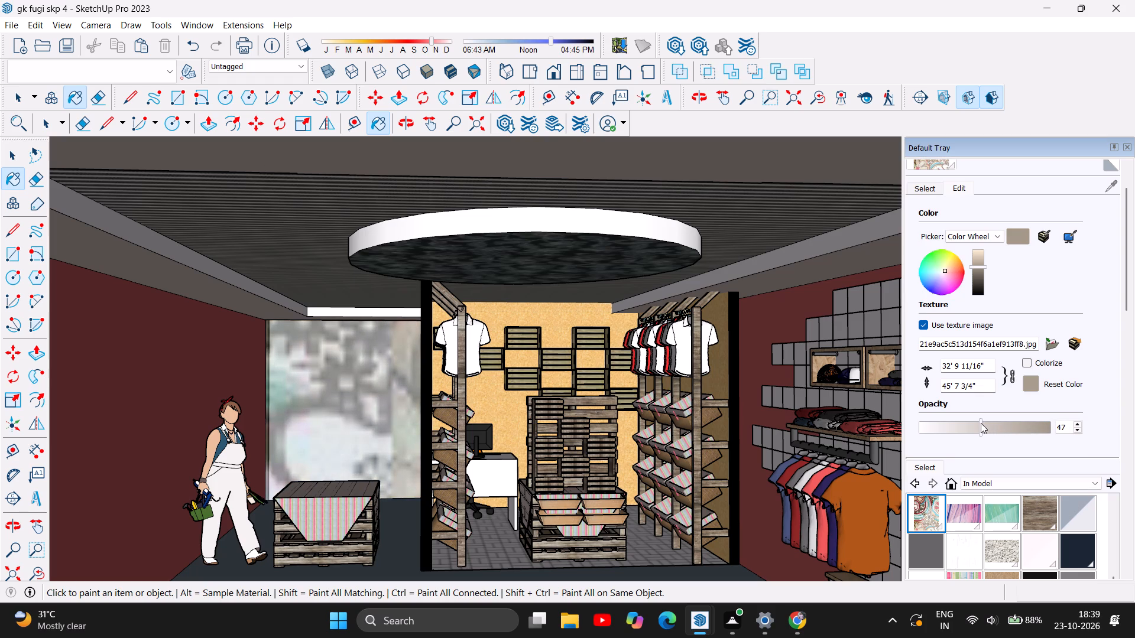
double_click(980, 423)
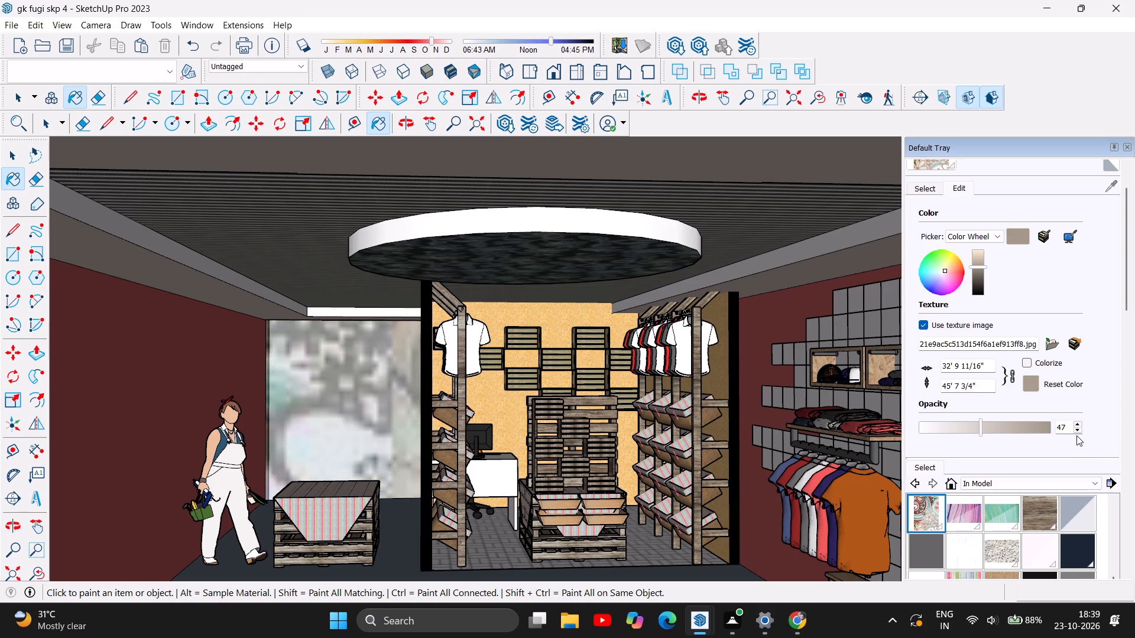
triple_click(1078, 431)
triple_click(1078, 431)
Paint the back wall behind the crate table with the yellow-orange speckled texture used behind the wall crates.
scroll(1001, 535, down, 3)
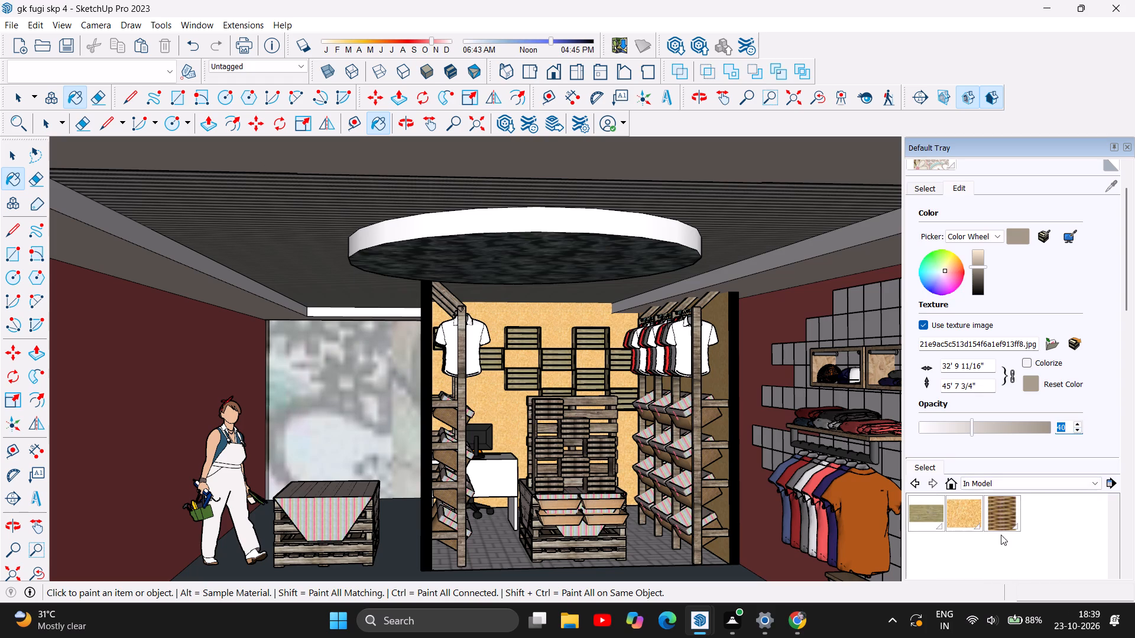
click(968, 512)
click(384, 411)
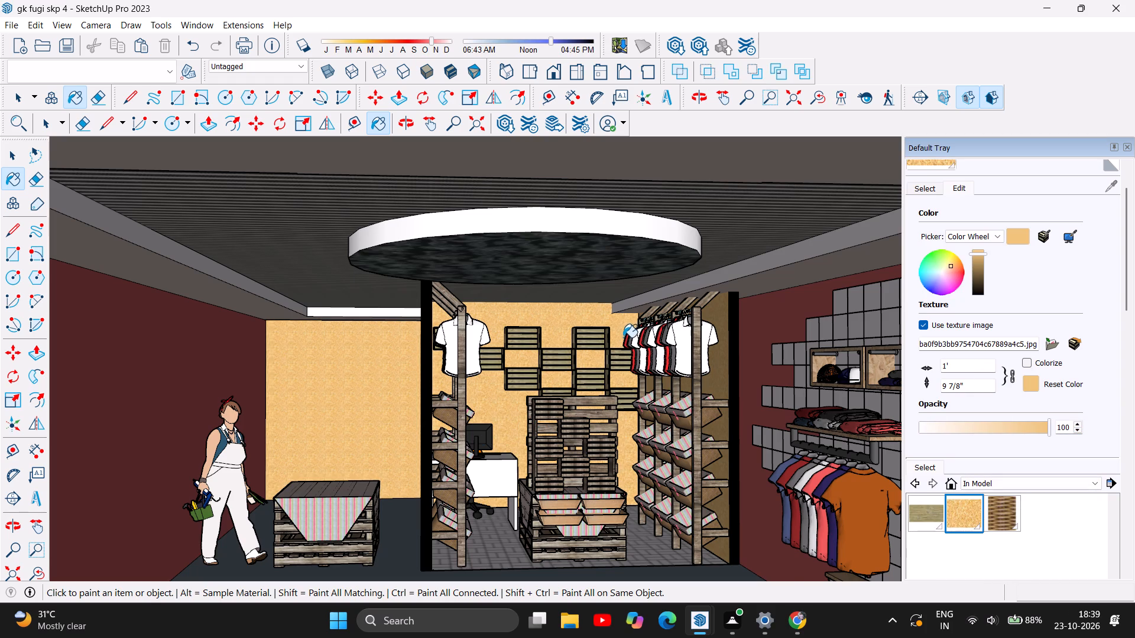
Examine the repainted shop interior from near and far, checking the ceiling, back wall and display areas.
scroll(624, 336, down, 3)
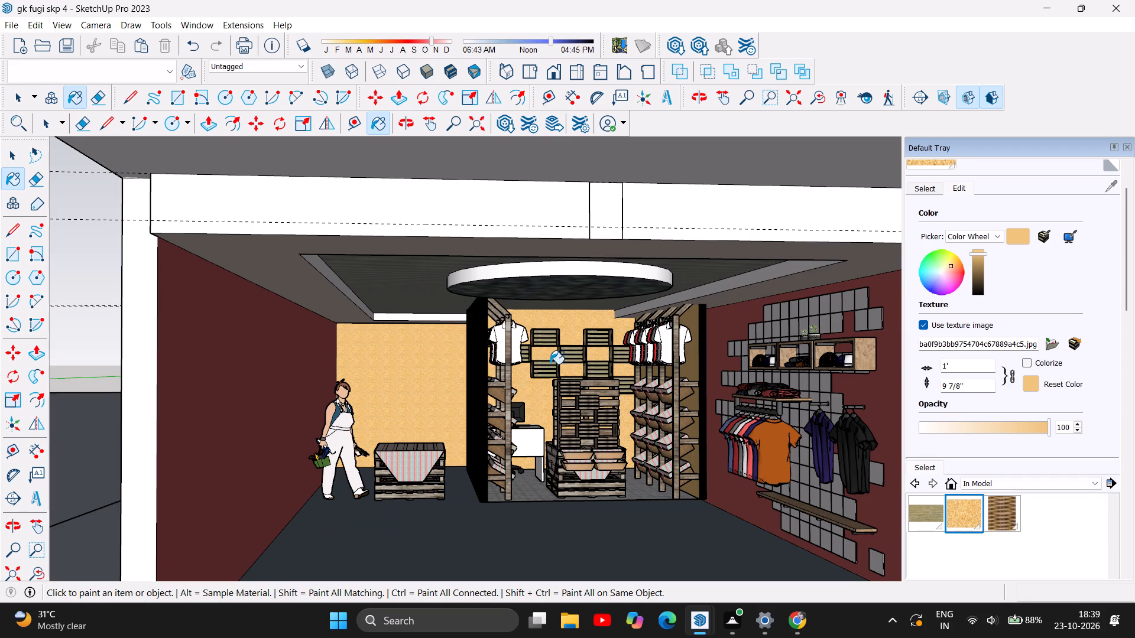
scroll(406, 414, down, 5)
scroll(520, 456, up, 3)
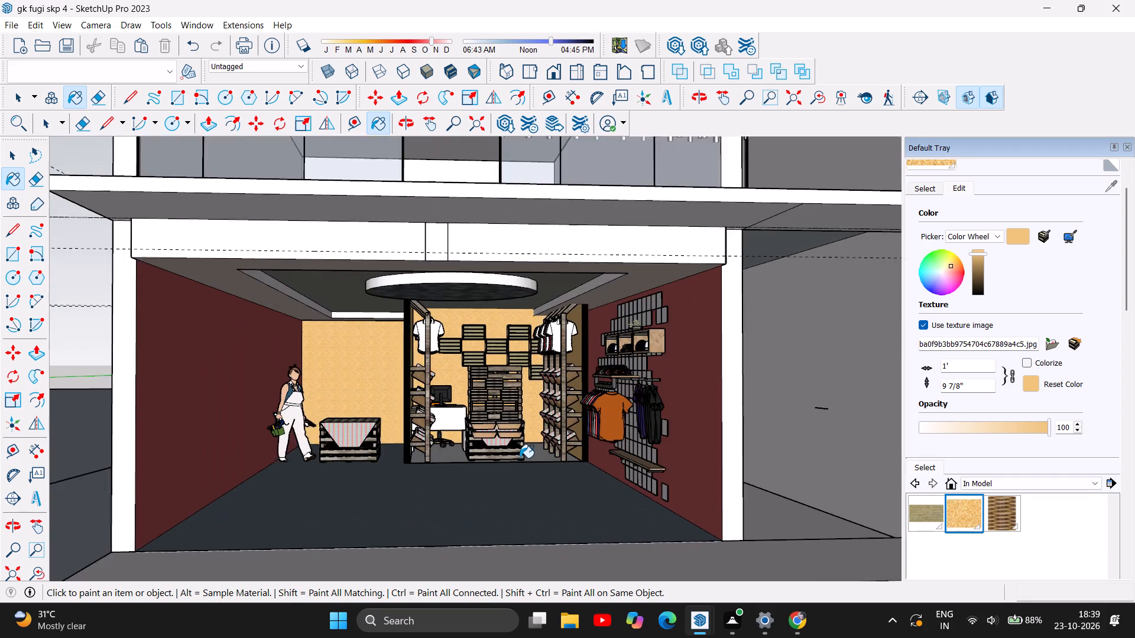
scroll(520, 458, up, 3)
scroll(383, 428, up, 11)
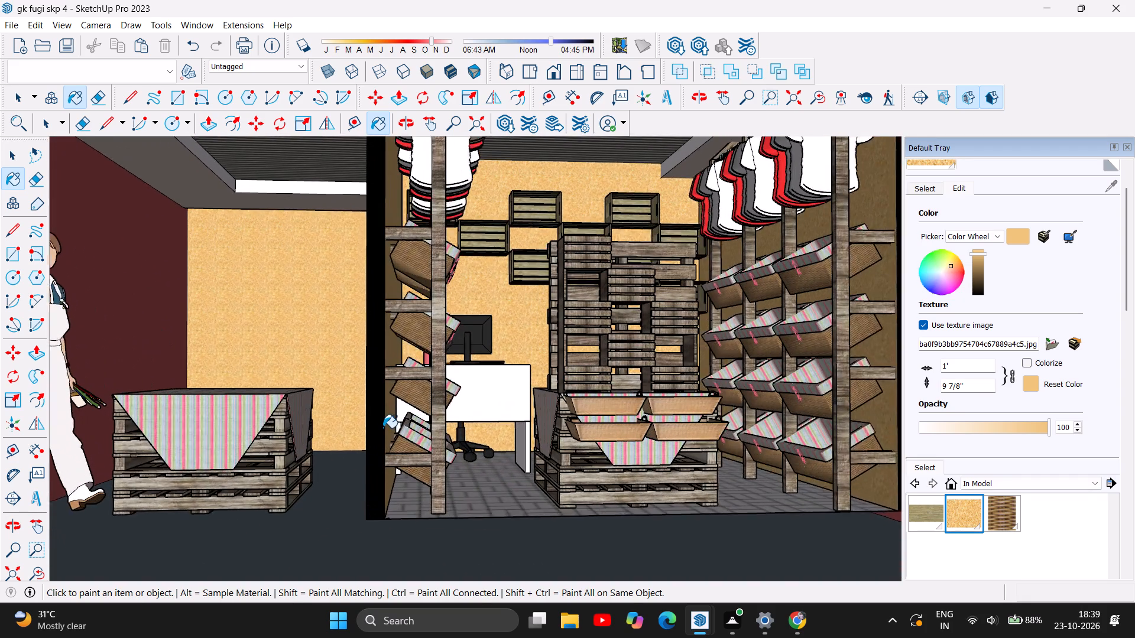
scroll(430, 447, down, 10)
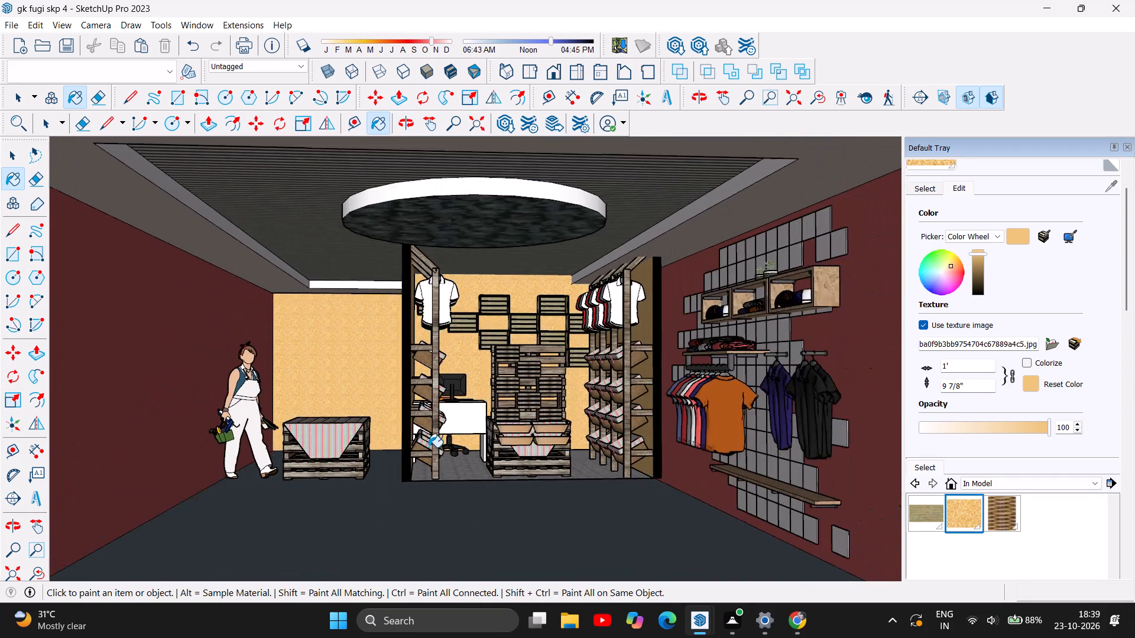
scroll(429, 447, down, 7)
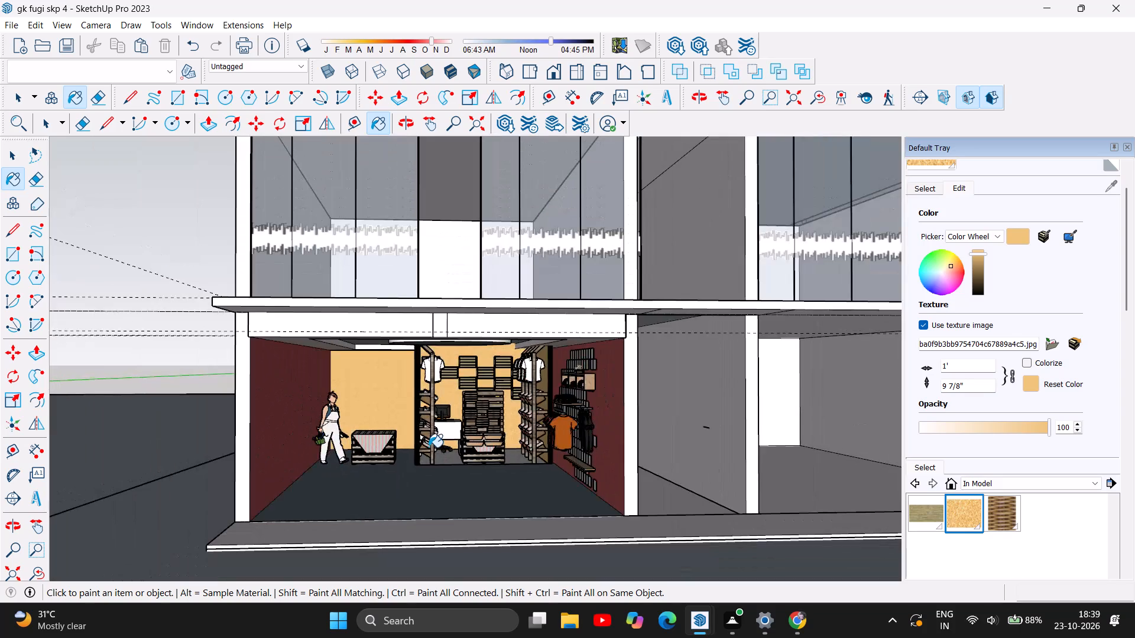
scroll(430, 477, up, 6)
scroll(427, 479, down, 2)
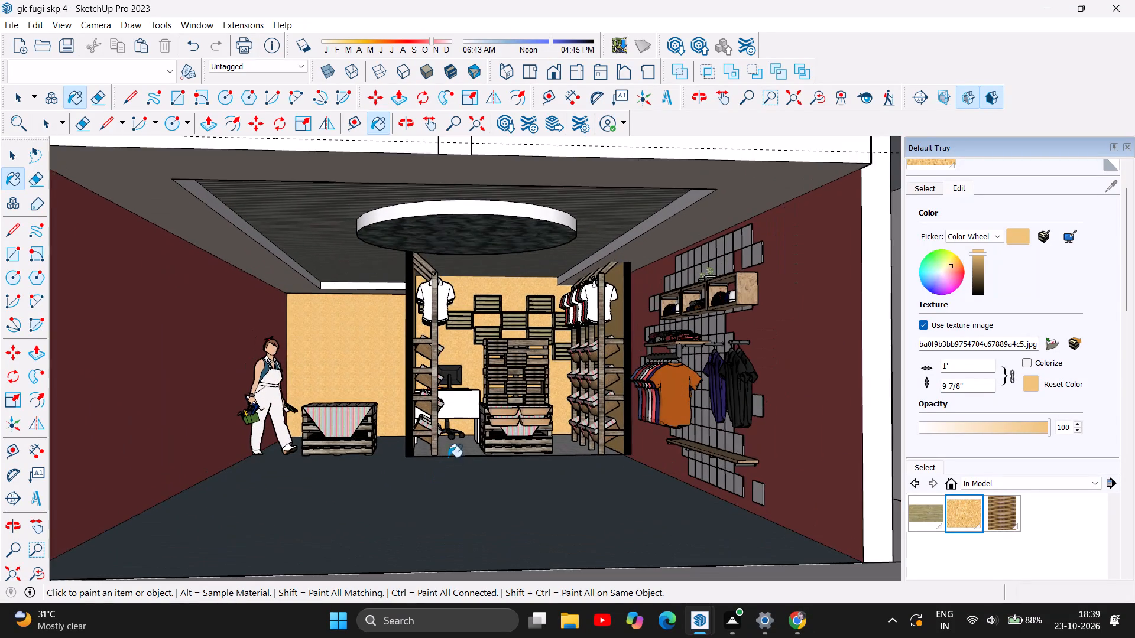
scroll(444, 289, up, 4)
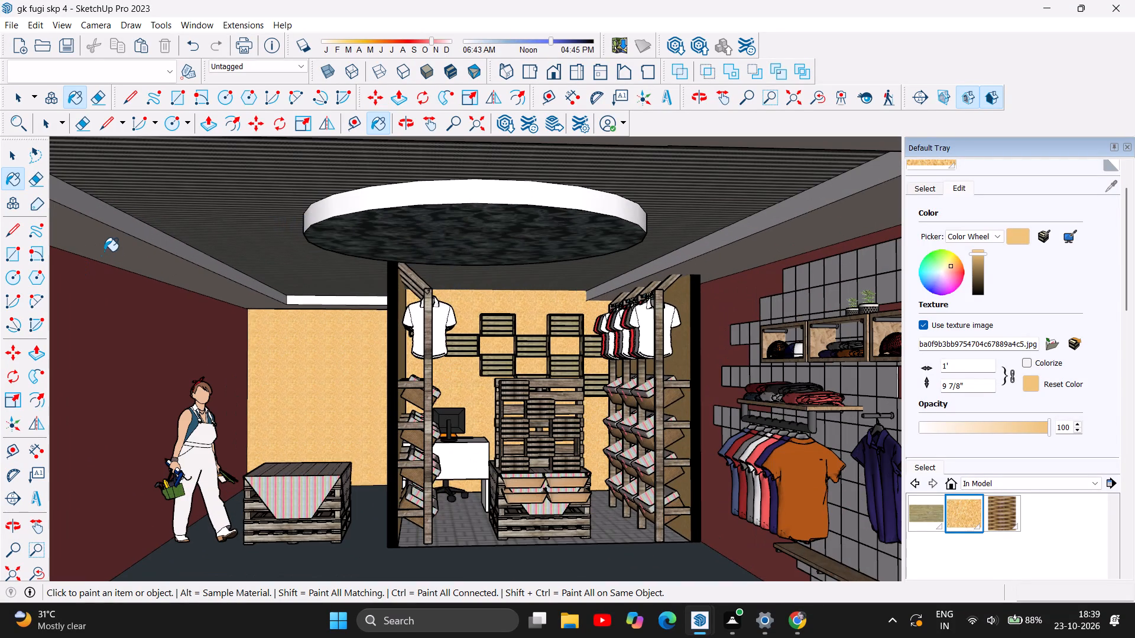
Paint the recessed ceiling panel above the round fixture with the yellow-orange speckled texture used on the back wall.
click(234, 204)
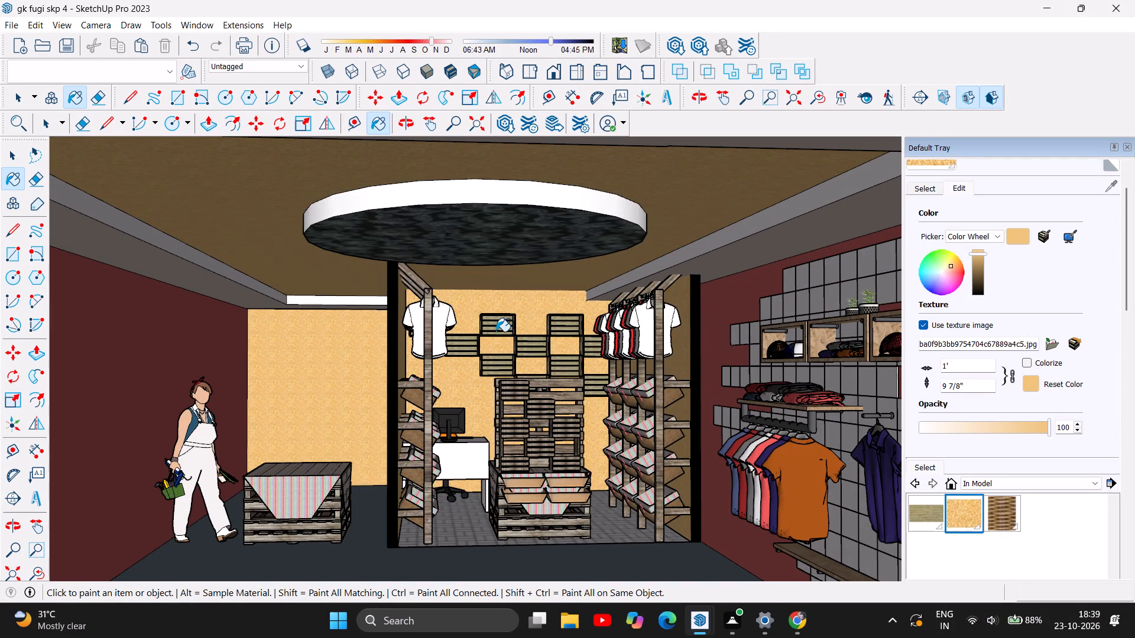
scroll(496, 331, down, 3)
scroll(541, 375, up, 4)
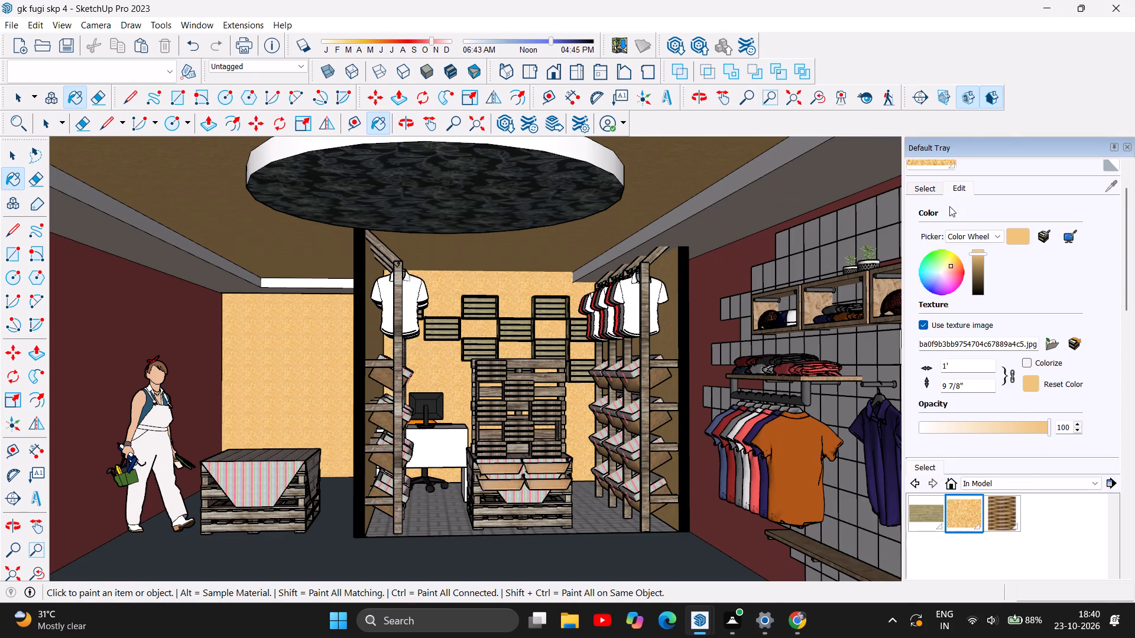
Paint the lower ceiling border around the recess with the Carpet_Berber_Multi texture from the model's materials.
click(925, 192)
scroll(981, 519, up, 3)
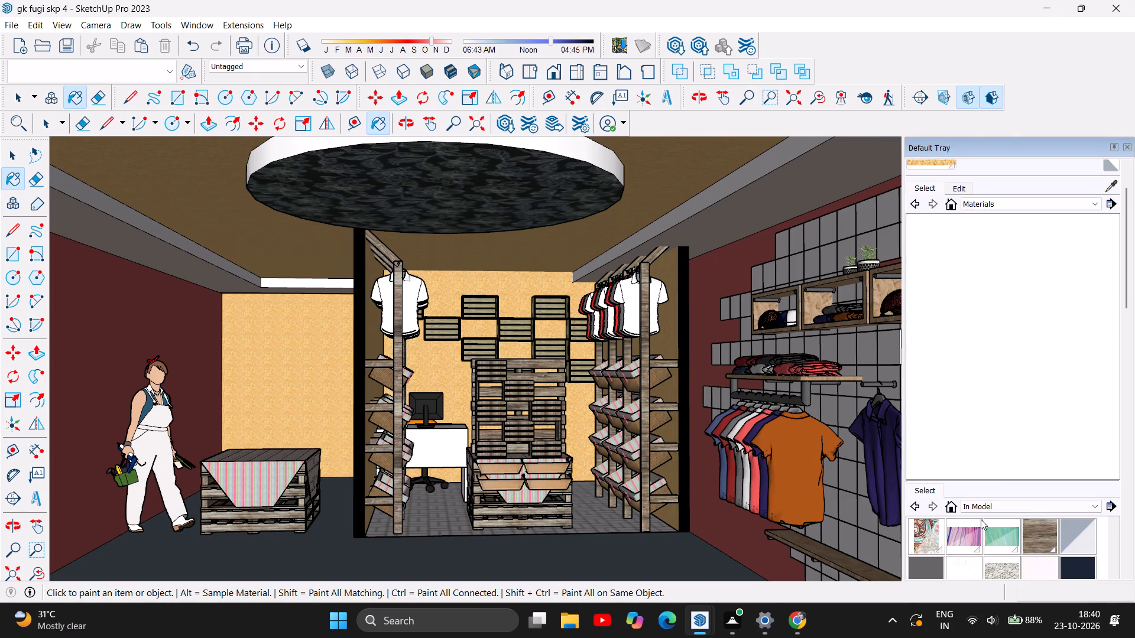
scroll(996, 550, up, 1)
double_click(1044, 538)
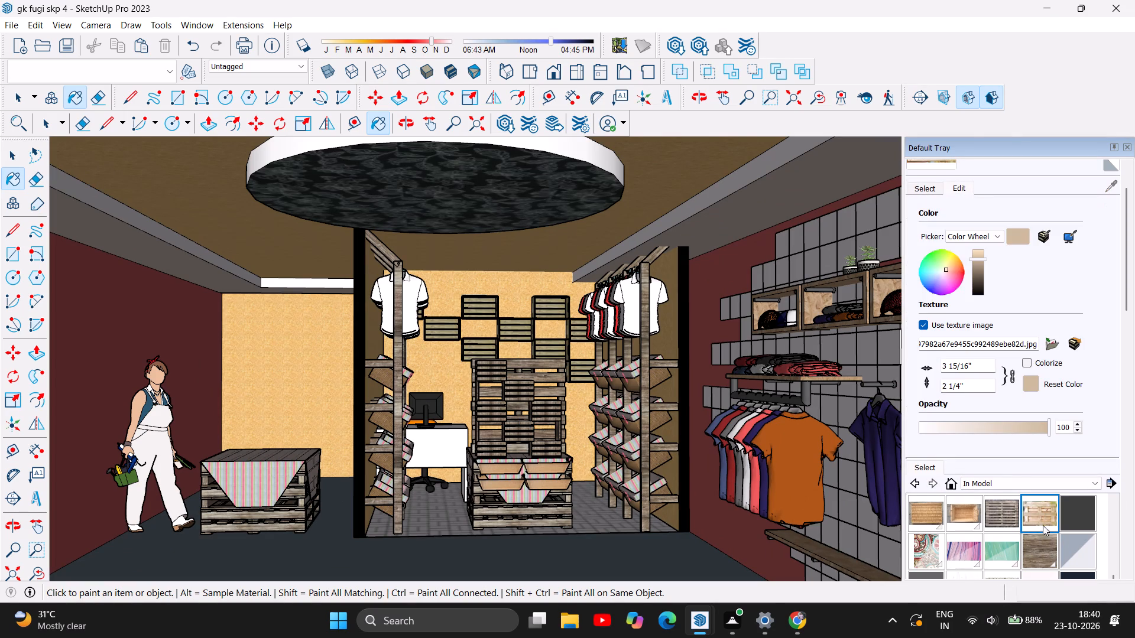
scroll(1046, 522, up, 3)
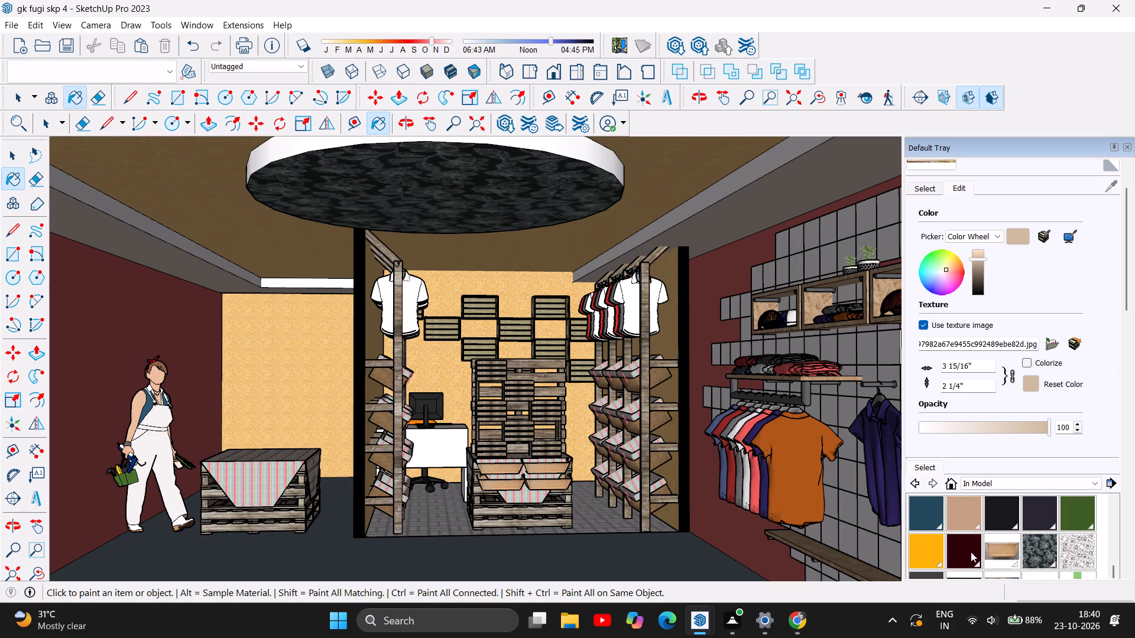
scroll(1013, 538, up, 4)
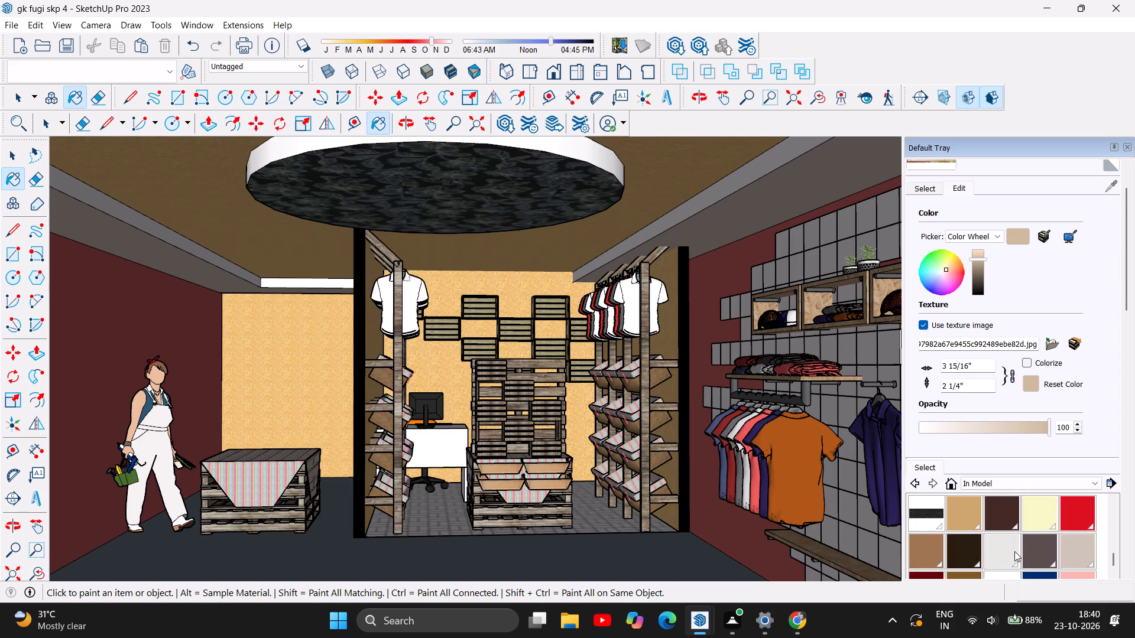
scroll(1014, 551, up, 12)
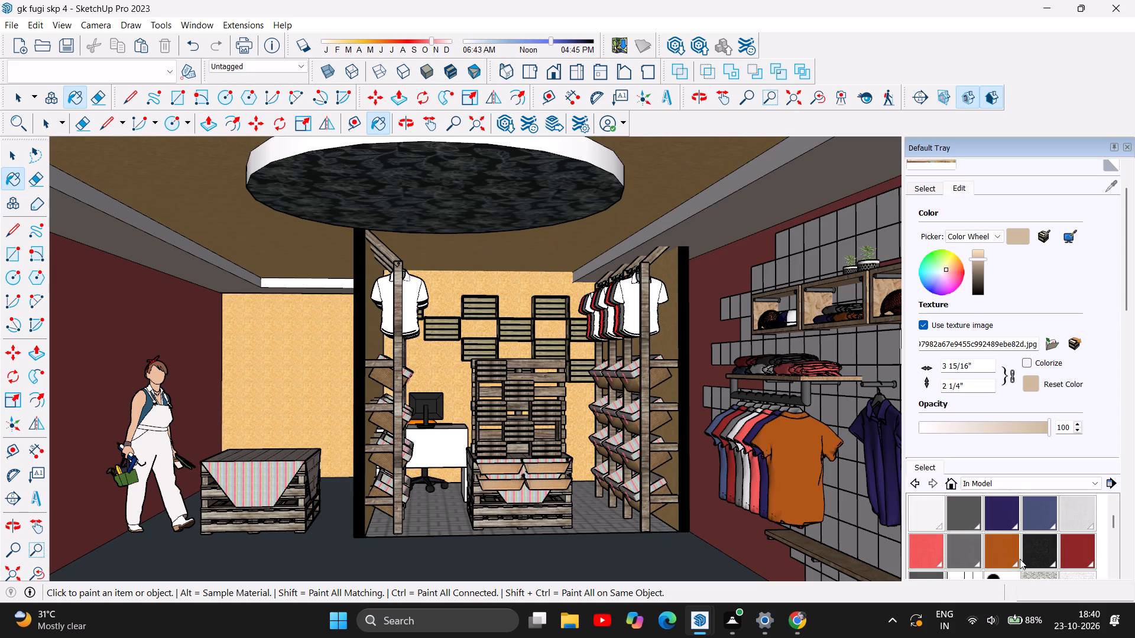
scroll(1020, 559, down, 3)
scroll(1050, 543, up, 1)
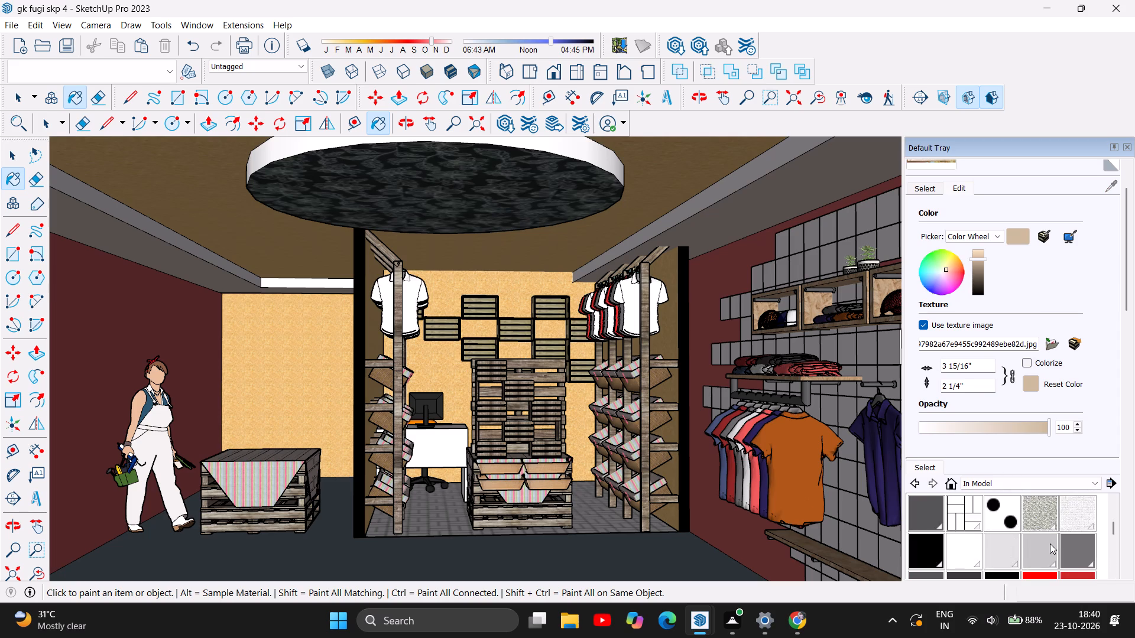
scroll(1050, 543, up, 1)
click(1050, 543)
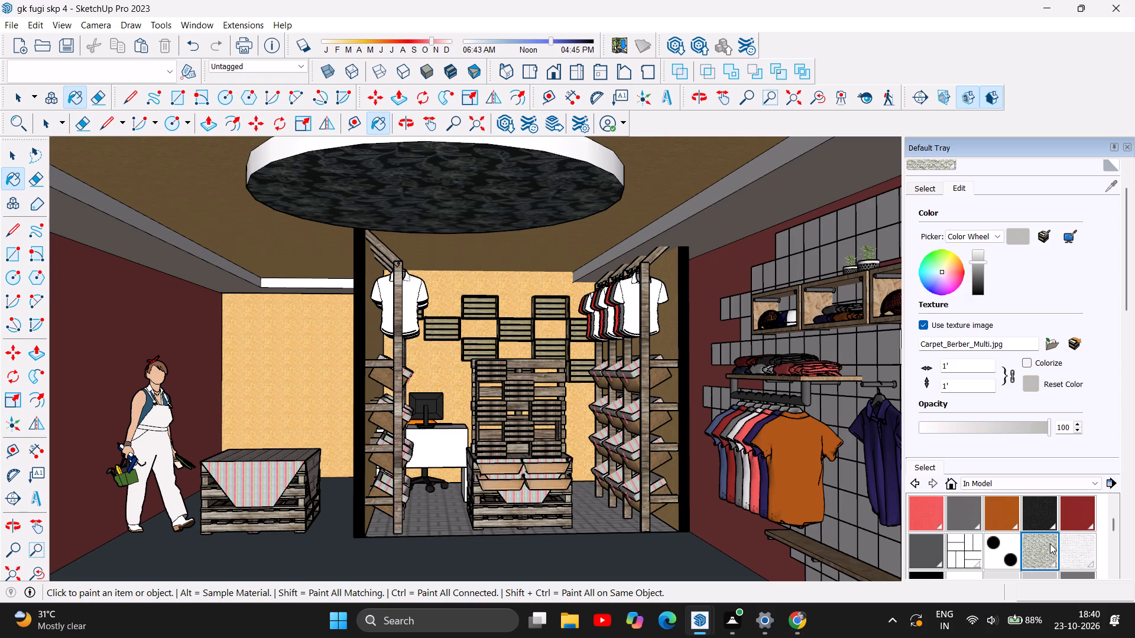
scroll(1052, 546, up, 4)
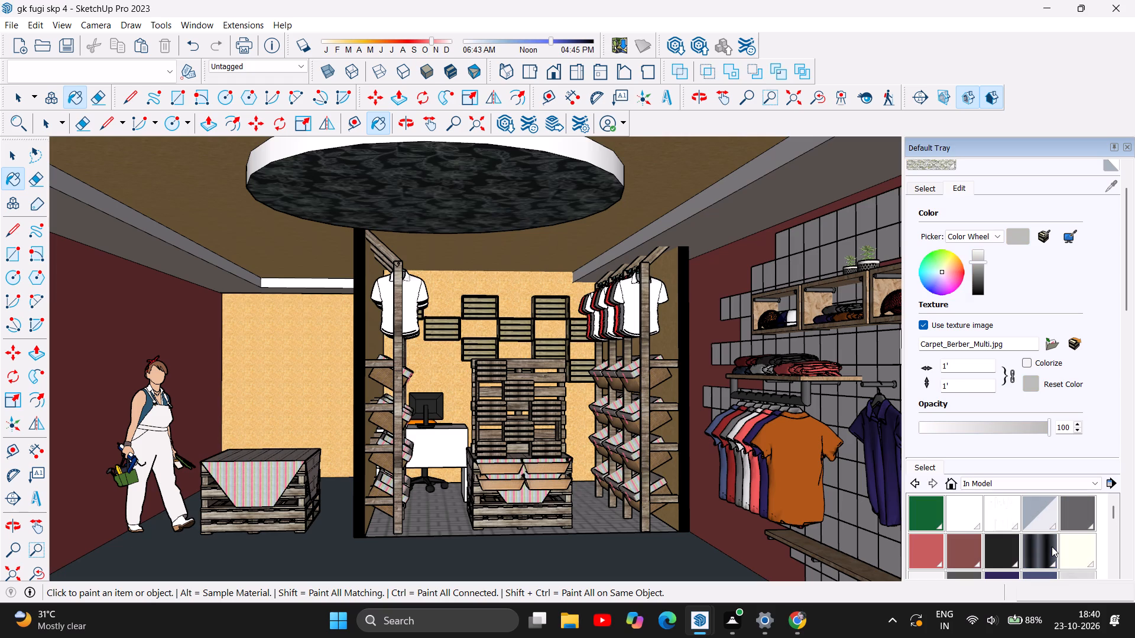
scroll(1052, 546, up, 3)
scroll(1052, 546, down, 10)
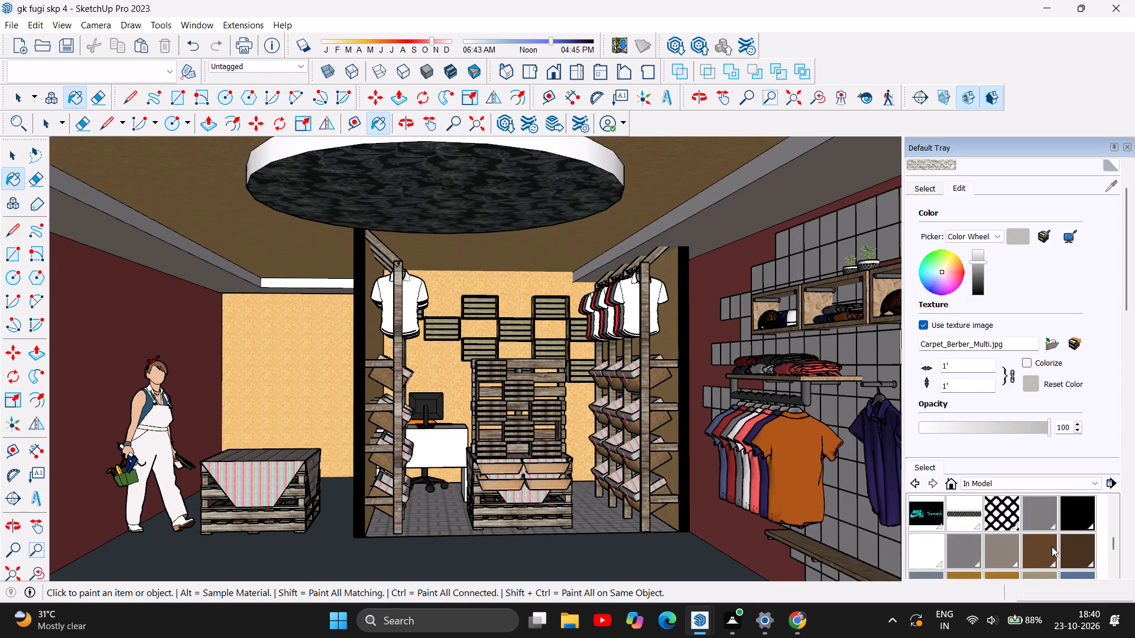
scroll(1052, 546, up, 6)
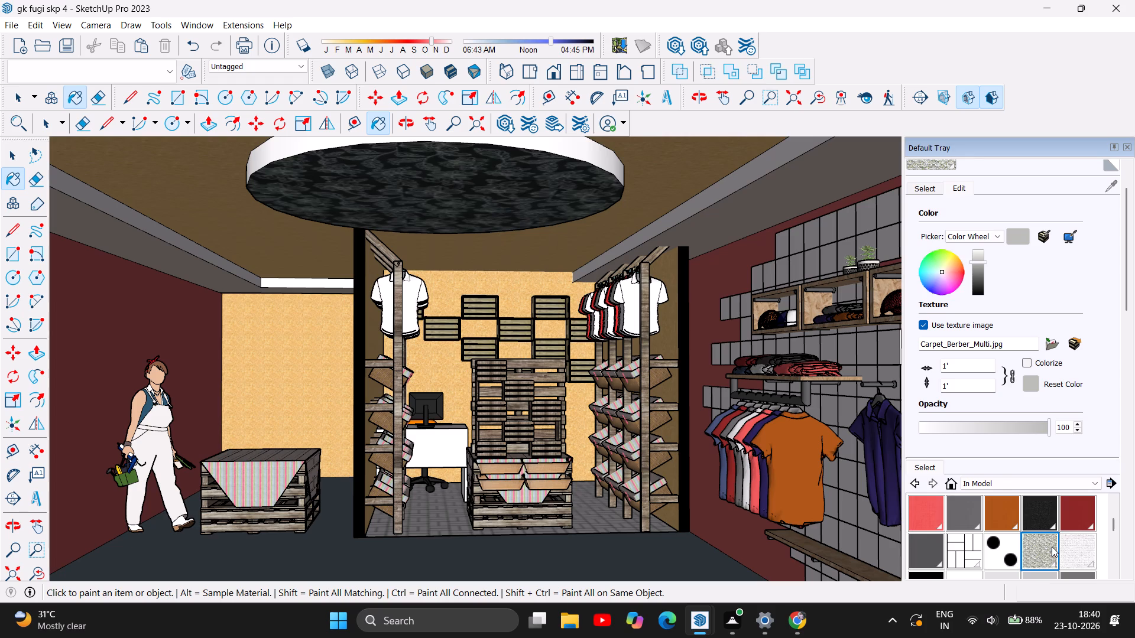
click(109, 234)
Examine the repainted ceiling and shop interior from the front, both close up and with the whole building in view.
scroll(622, 422, down, 8)
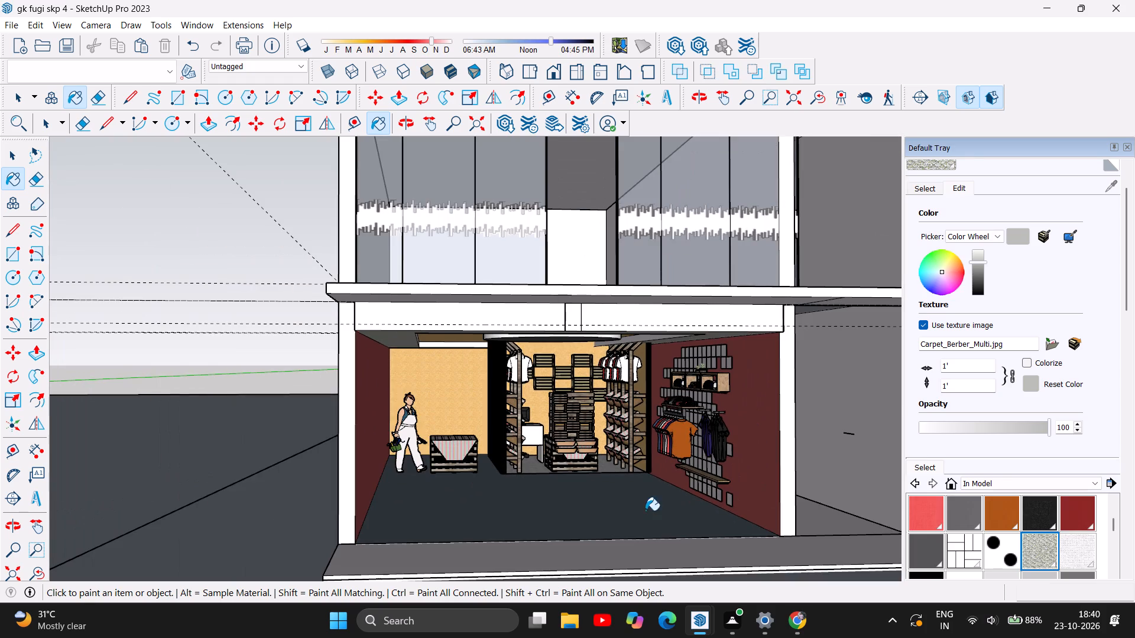
scroll(652, 559, up, 6)
scroll(601, 528, up, 5)
scroll(375, 421, down, 4)
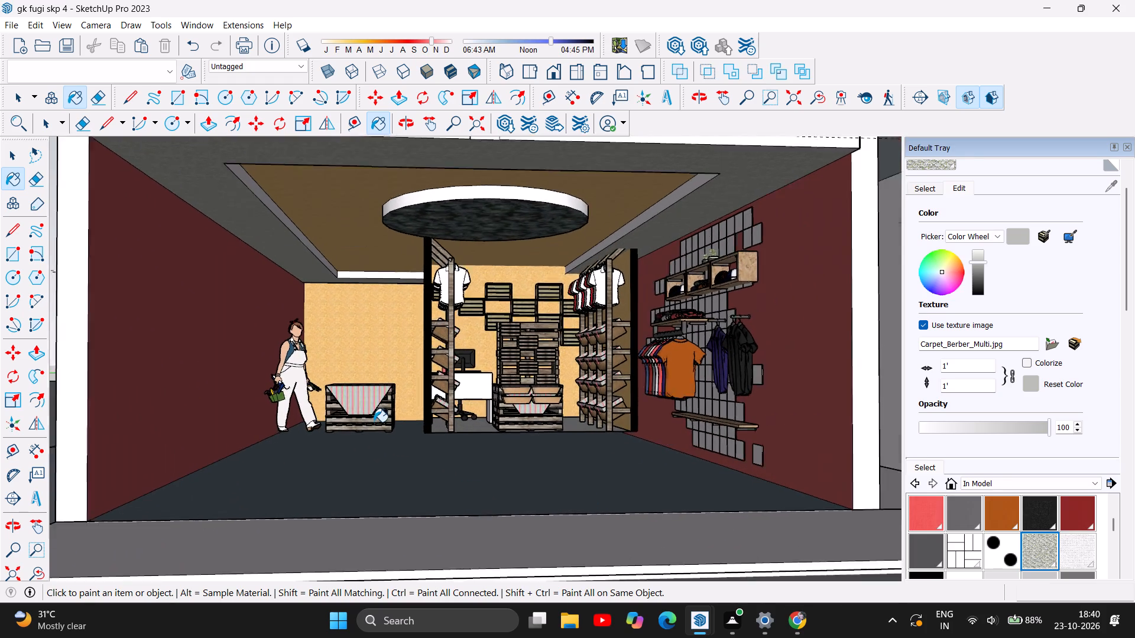
scroll(374, 422, down, 9)
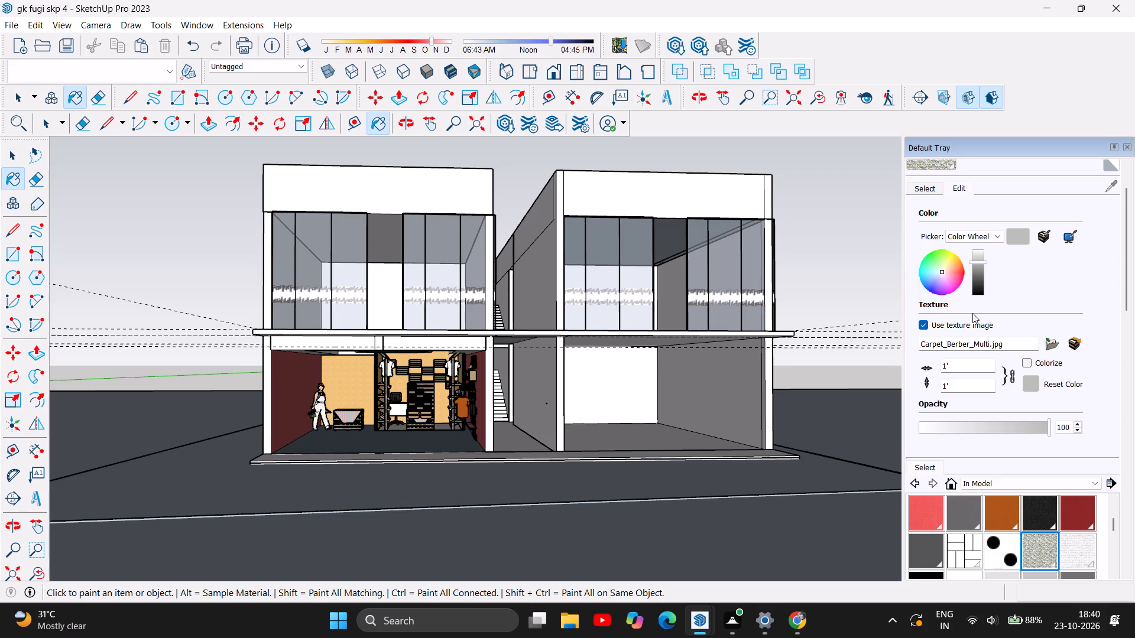
Import the three-panel glass door component Дверь+стеклянная (1) from Downloads and place it in the clothing shop's ground-floor front opening.
click(5, 24)
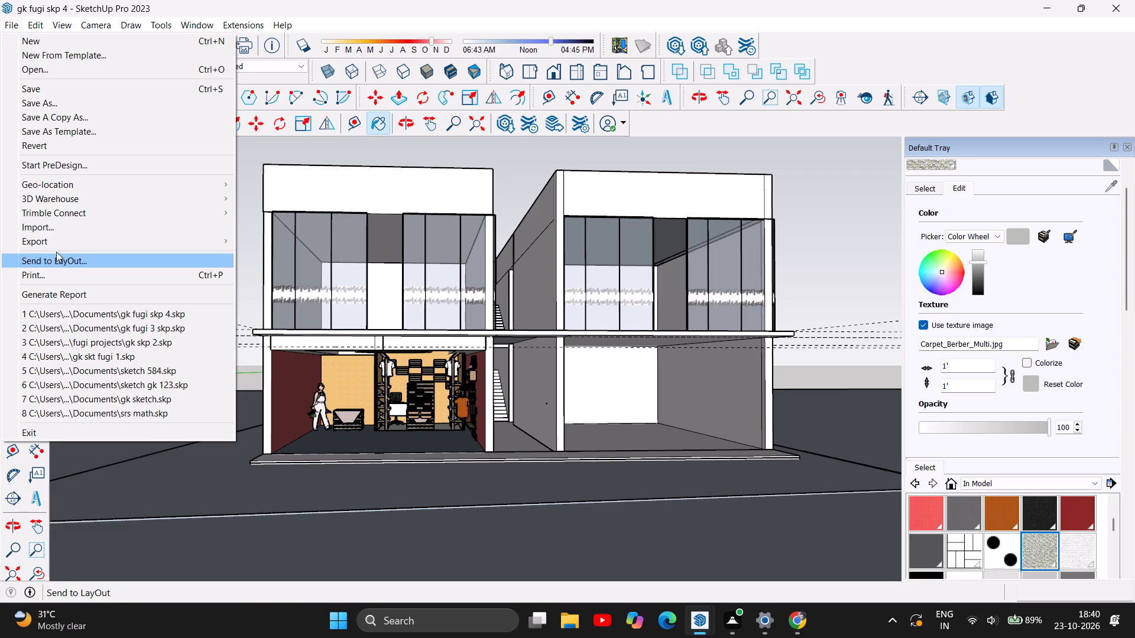
click(59, 226)
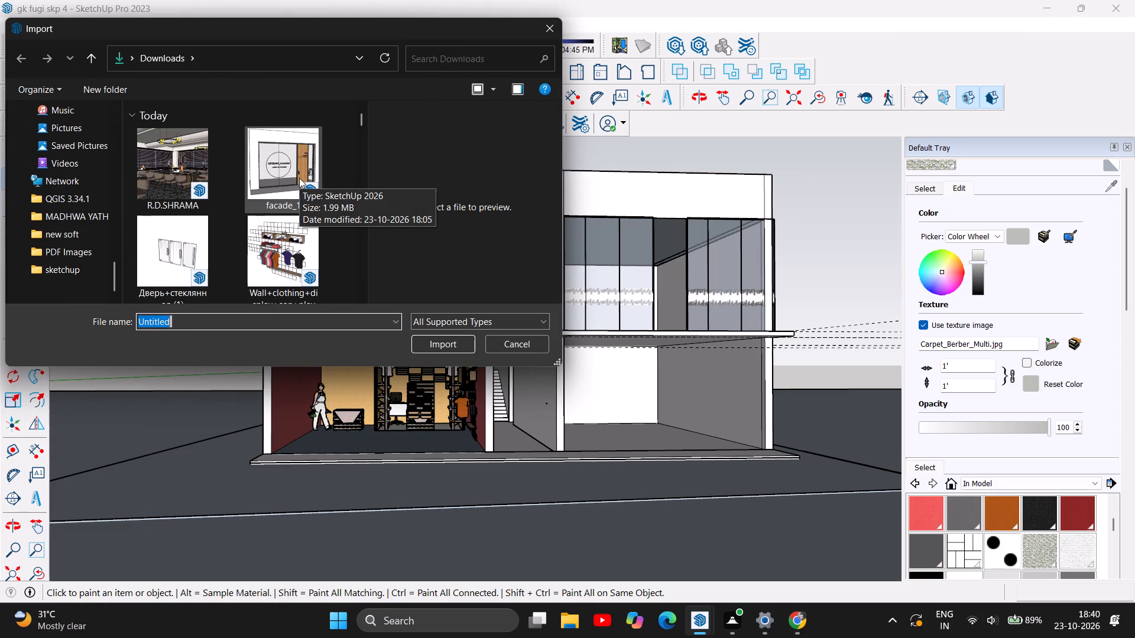
scroll(294, 227, down, 3)
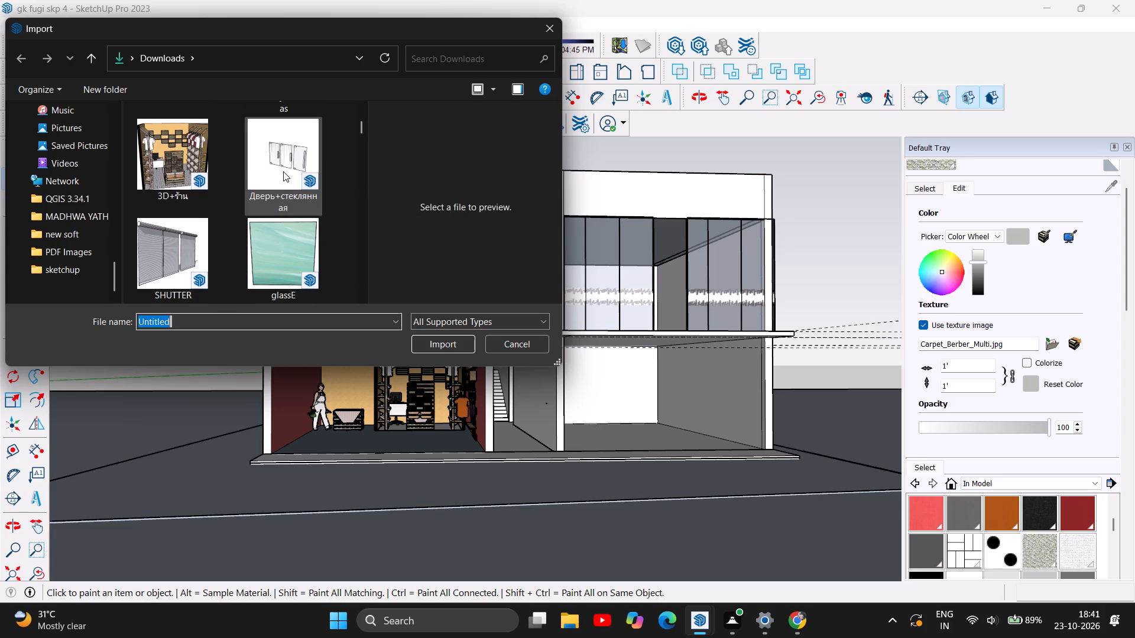
scroll(290, 174, down, 1)
scroll(290, 174, up, 2)
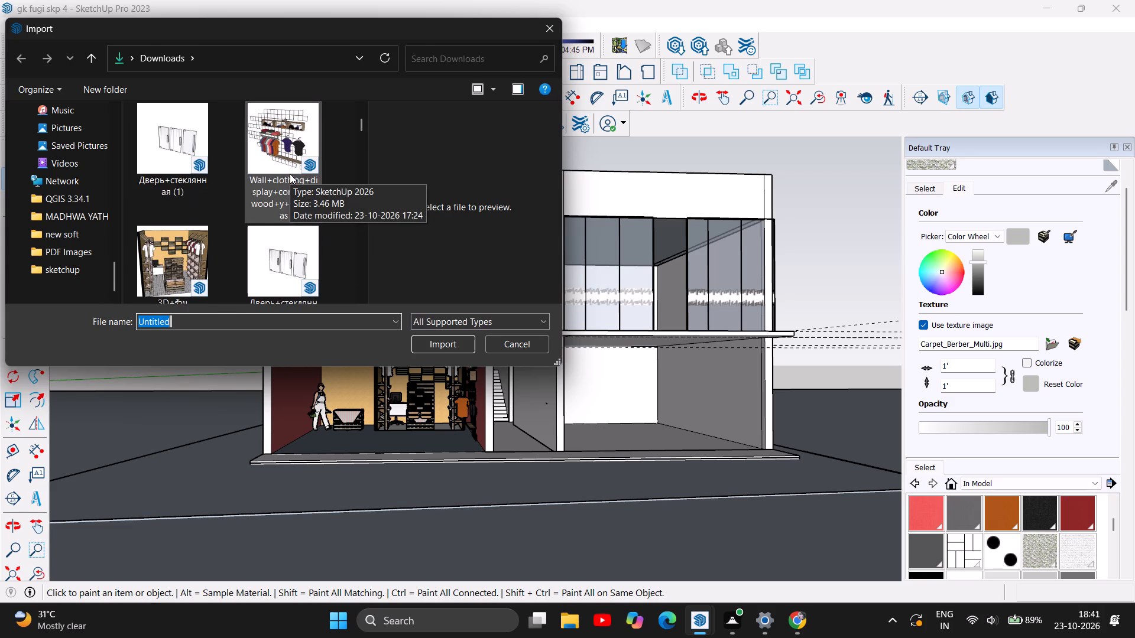
scroll(290, 174, up, 4)
click(288, 171)
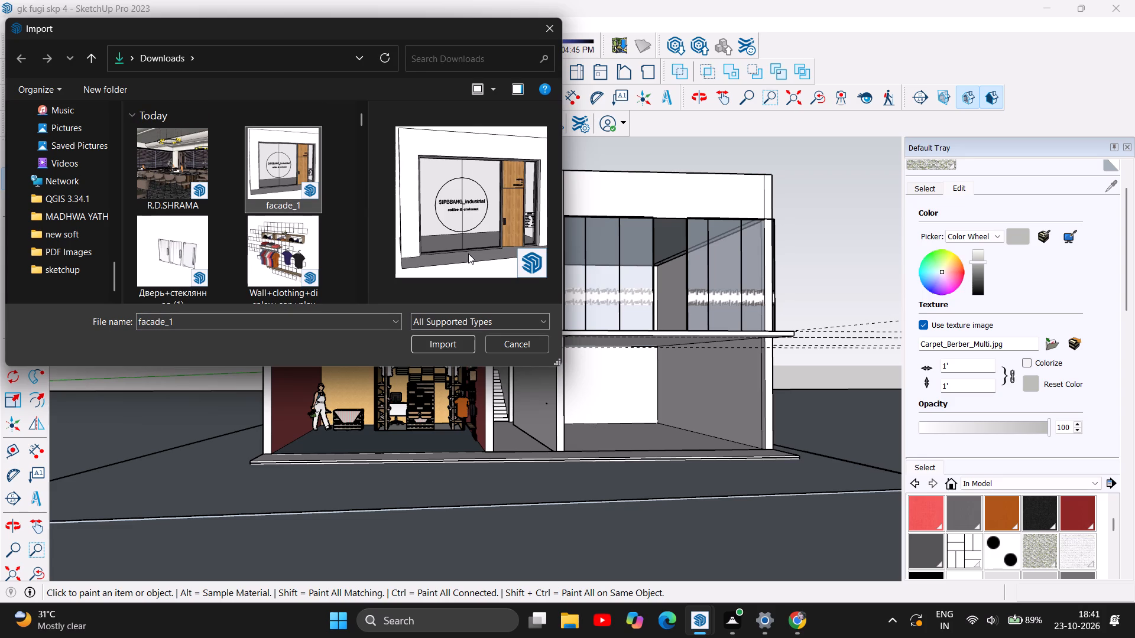
click(189, 247)
click(433, 346)
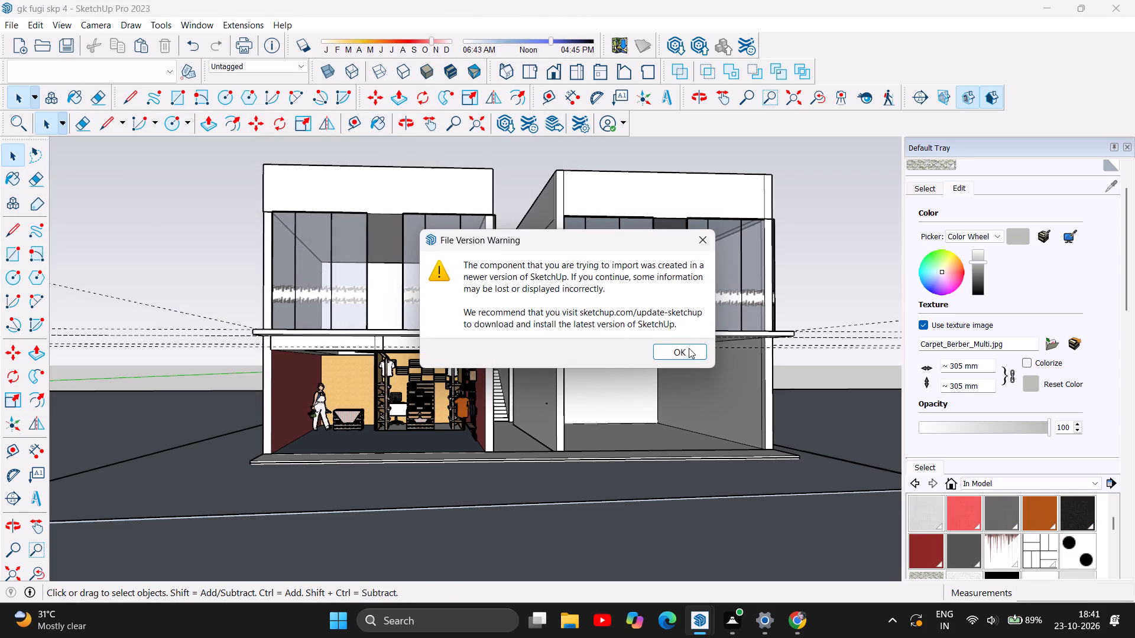
click(688, 351)
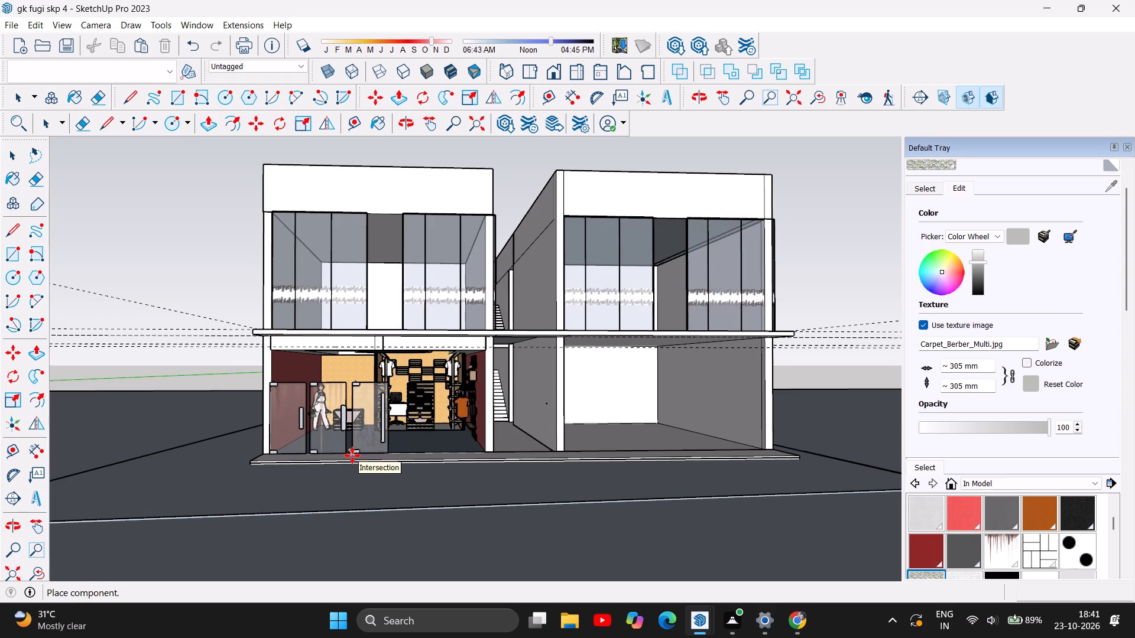
click(352, 455)
Scale the glass door component uniformly by a factor of 1.40 to suit the height of the shopfront opening.
scroll(330, 408, up, 3)
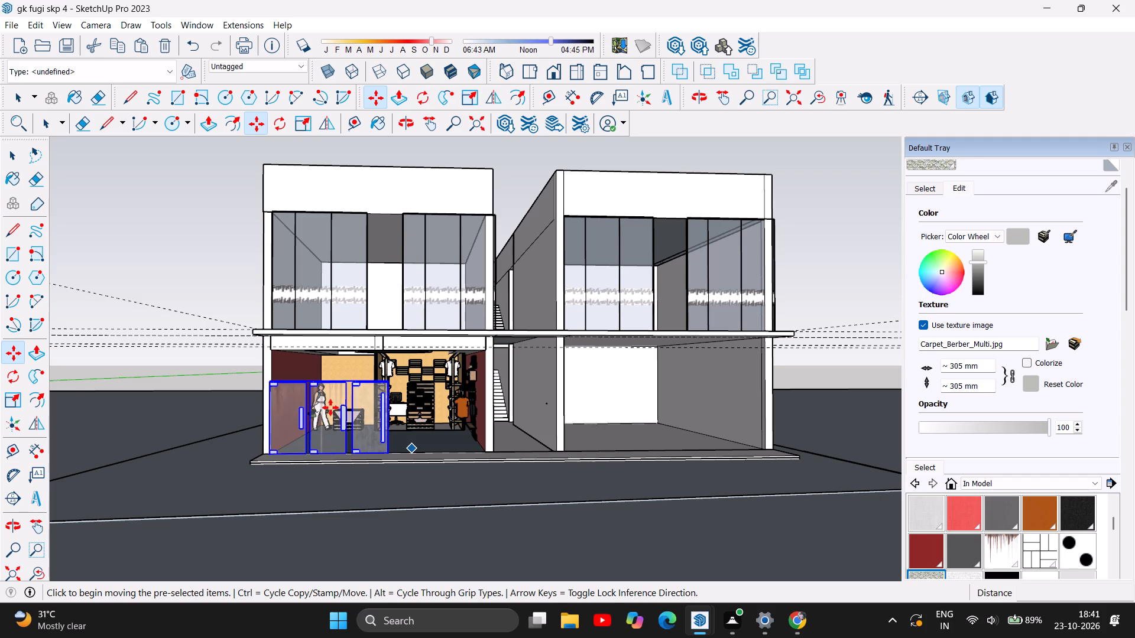
scroll(330, 408, up, 12)
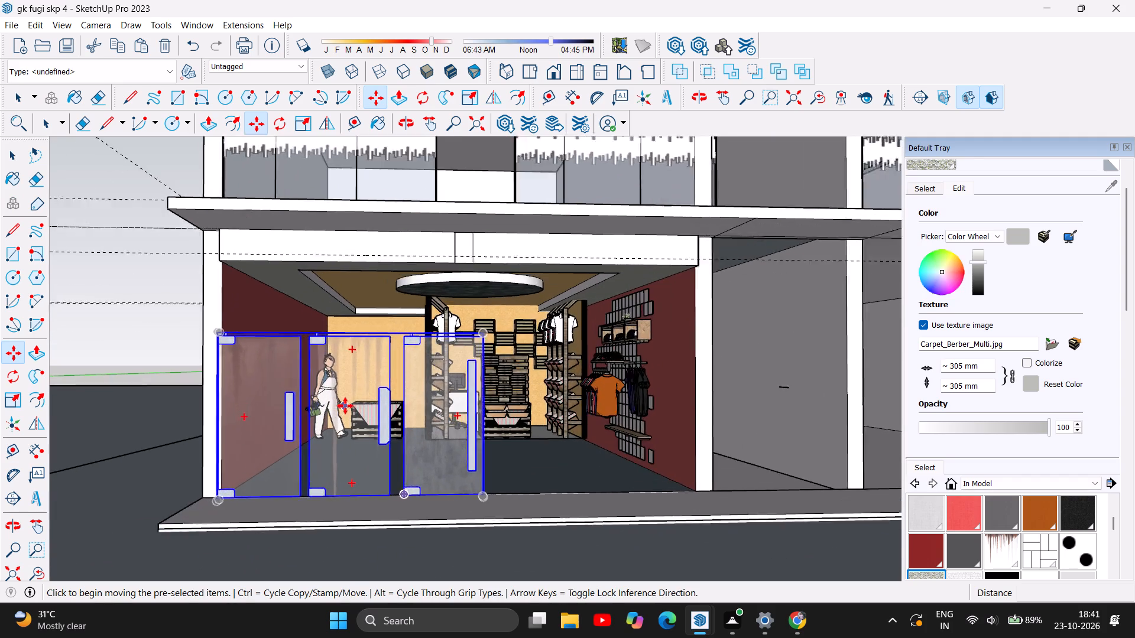
scroll(345, 406, up, 1)
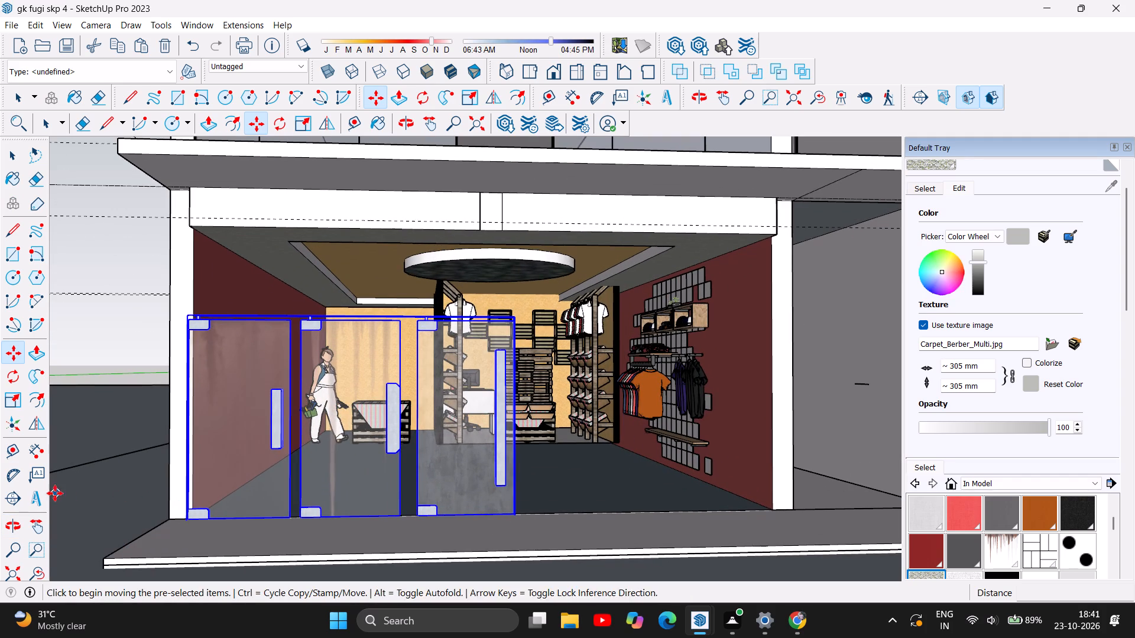
click(15, 404)
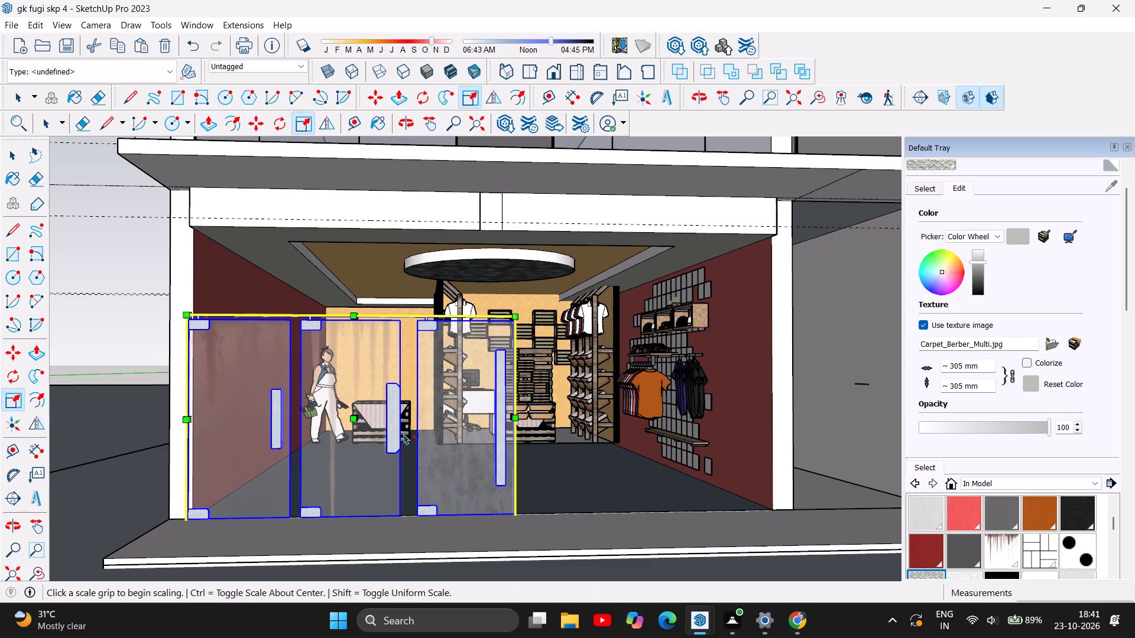
drag(518, 314, 534, 309)
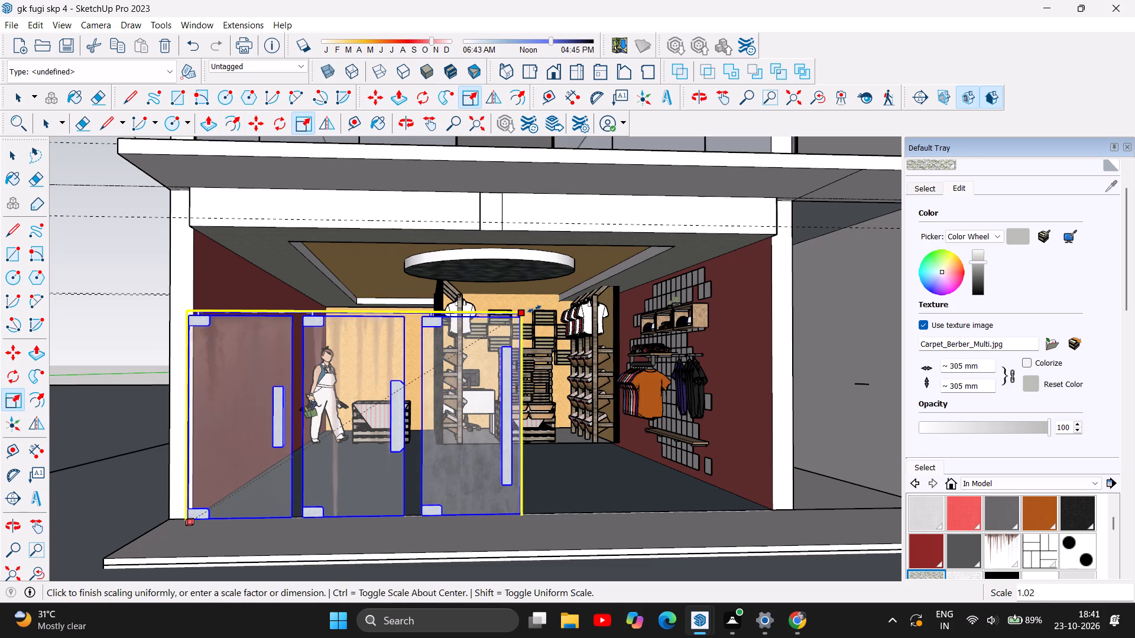
drag(534, 309, 706, 261)
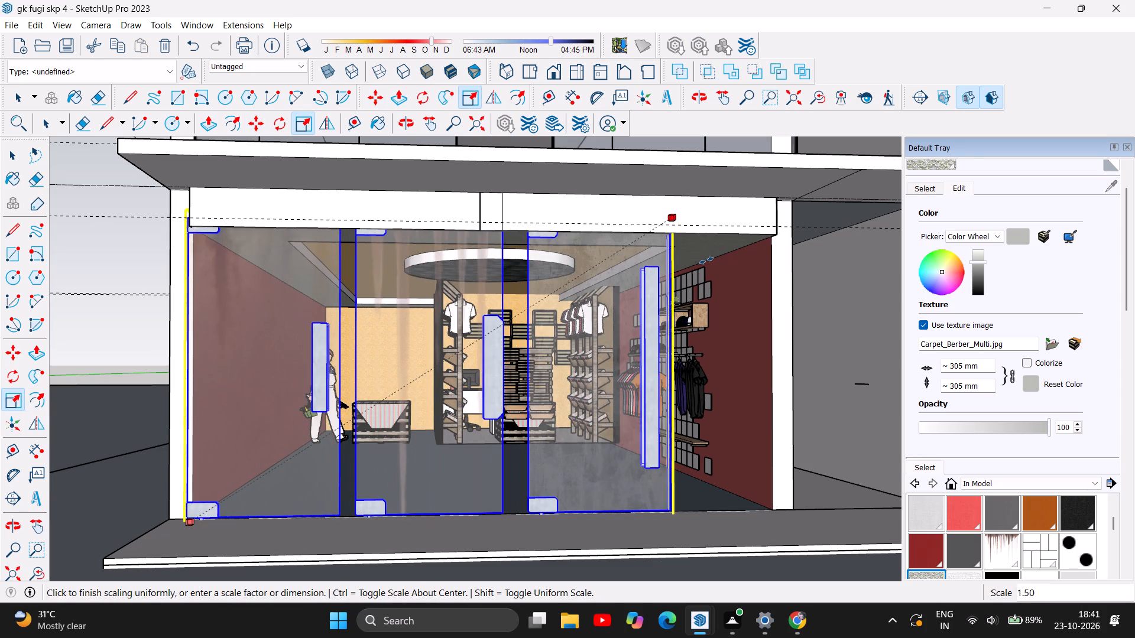
drag(706, 261, 651, 254)
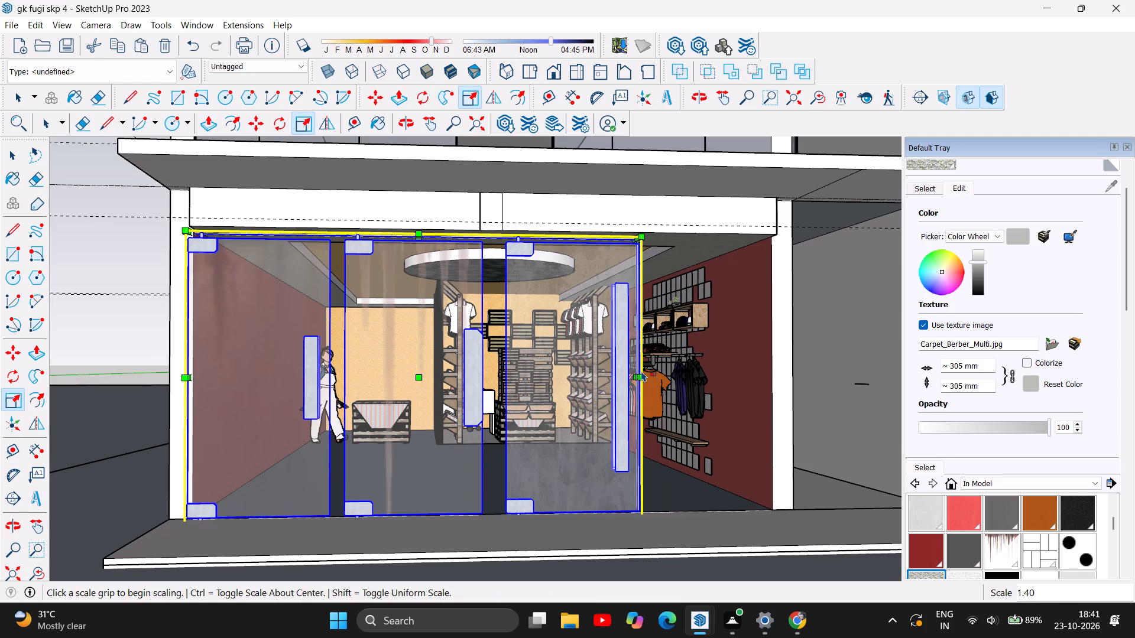
Stretch the glass doors sideways across the shopfront opening with a red, green scale of about 1.31, -18.86.
drag(641, 377, 666, 373)
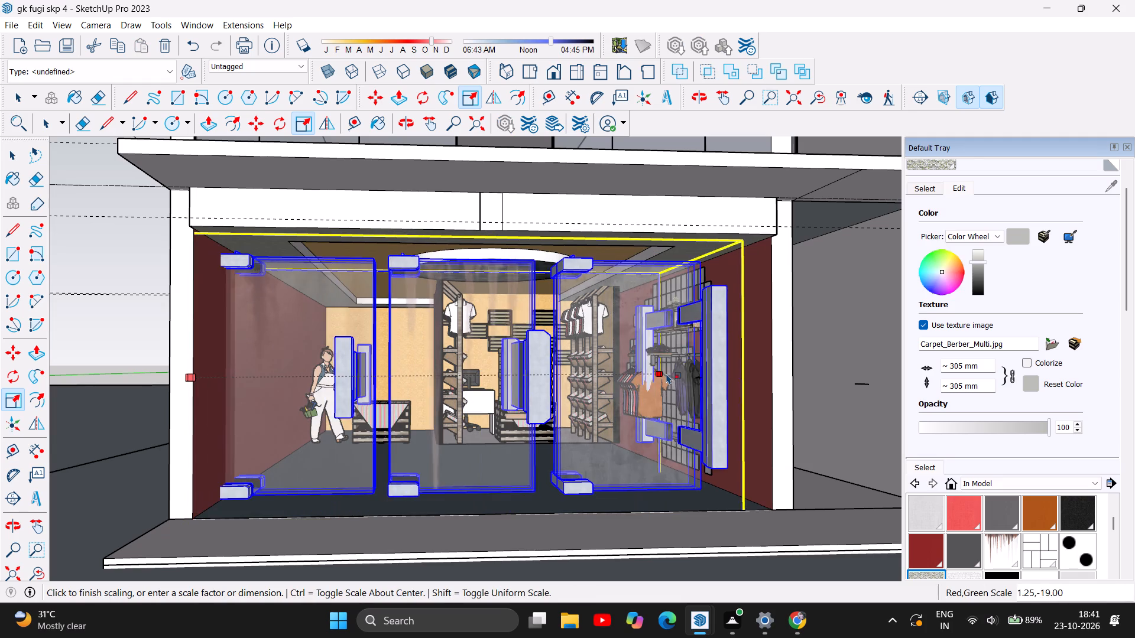
drag(666, 373, 653, 377)
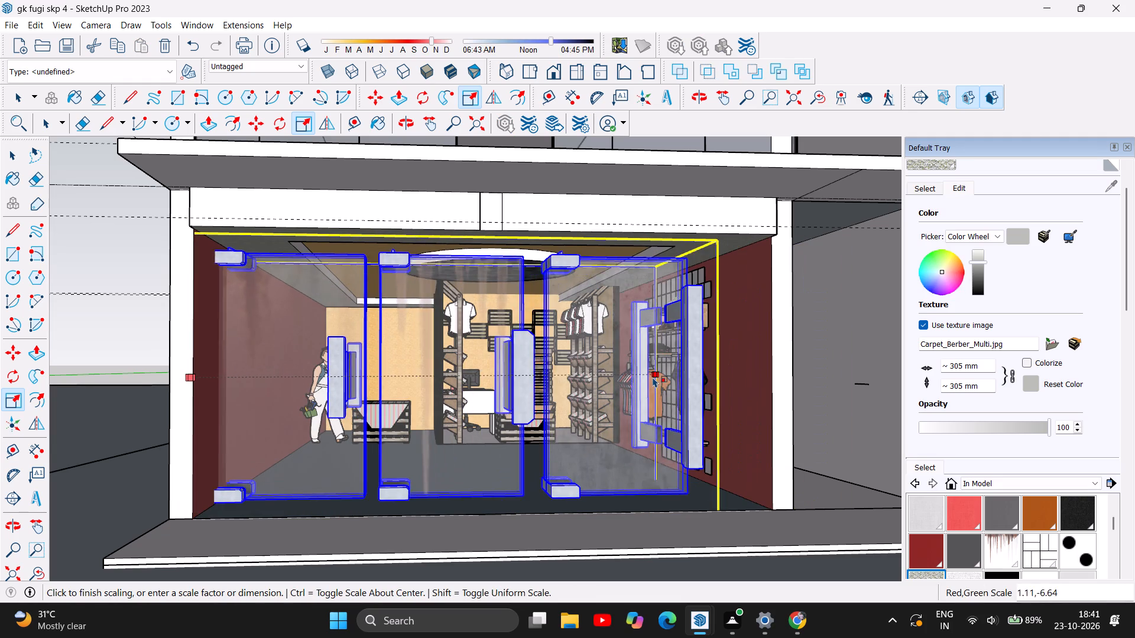
drag(653, 377, 677, 374)
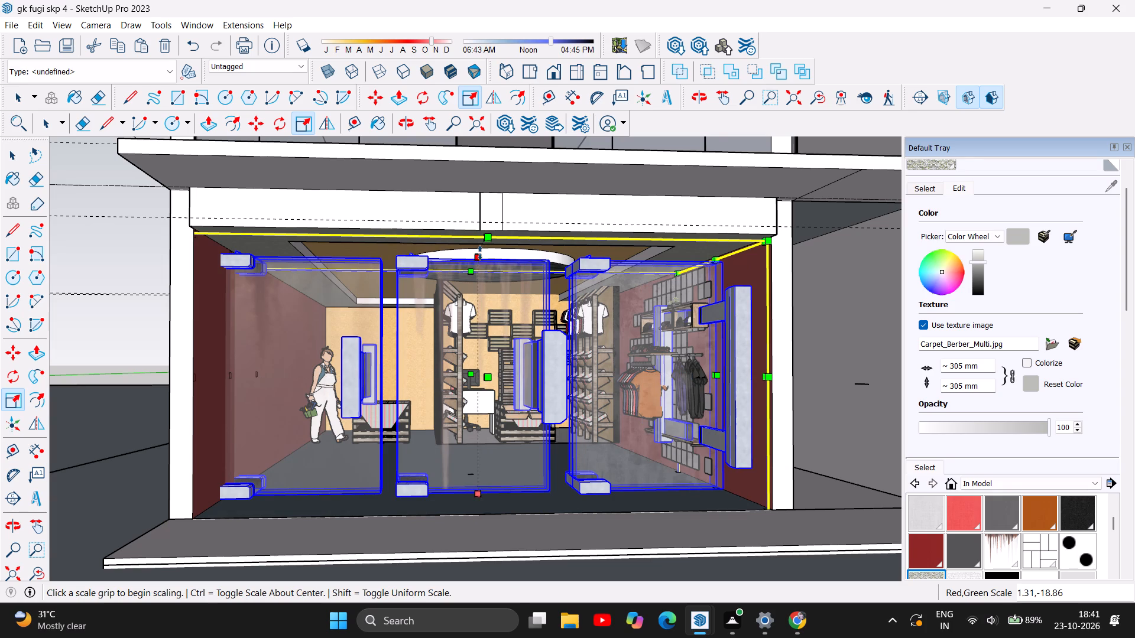
scroll(461, 362, down, 5)
scroll(442, 421, up, 4)
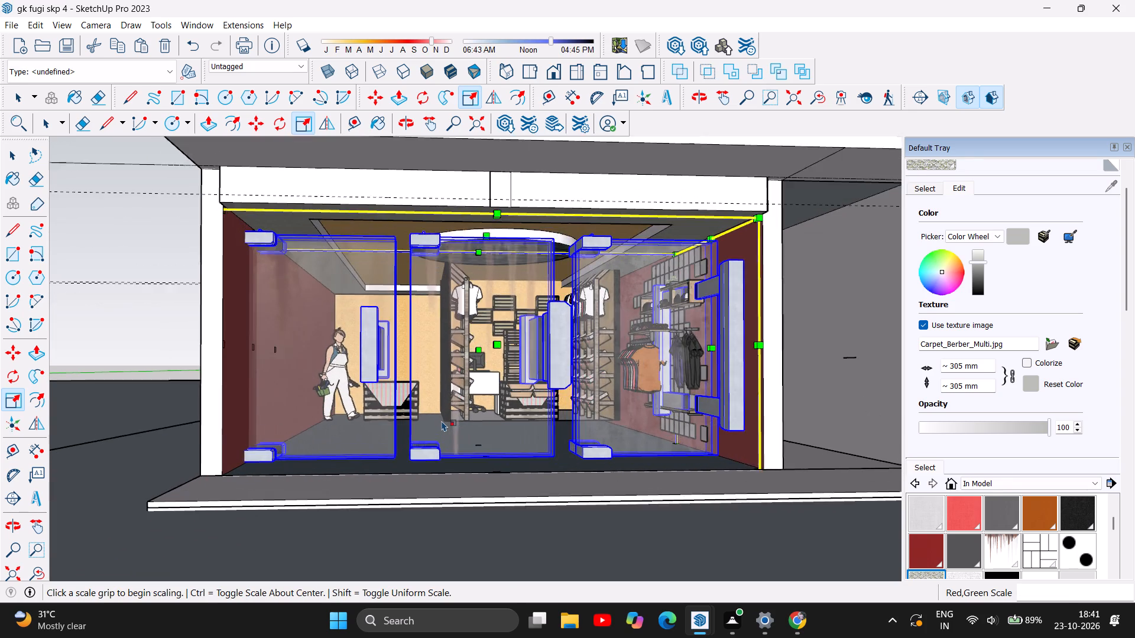
scroll(442, 421, up, 3)
scroll(442, 421, down, 5)
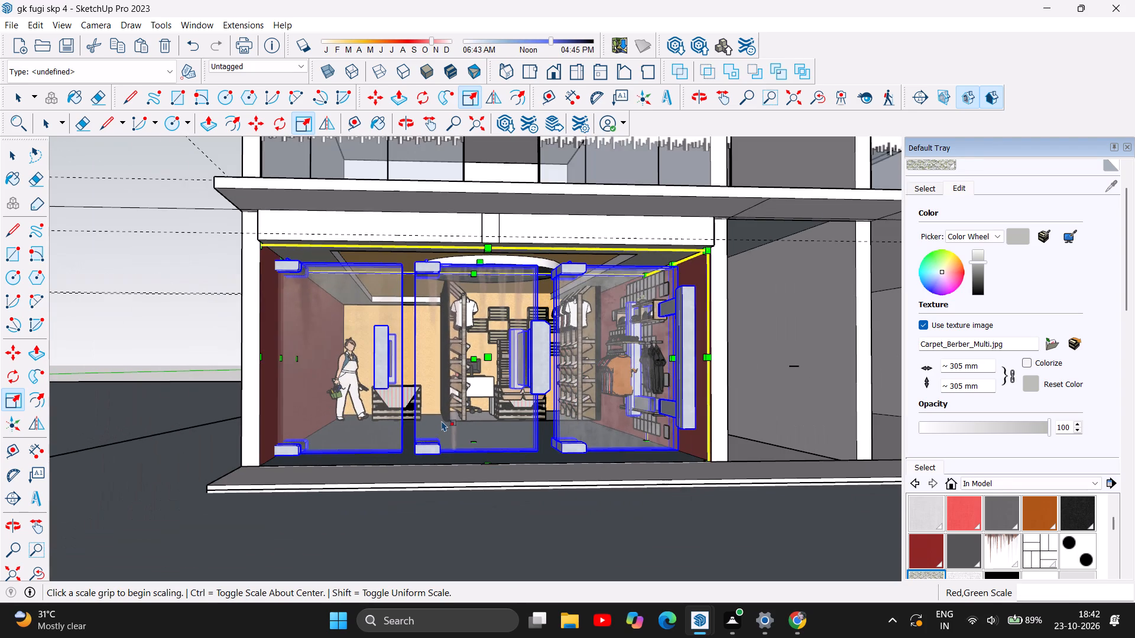
Check the stretched glass doors in the shopfront opening from near and far, and undo their sideways stretch.
scroll(526, 370, down, 5)
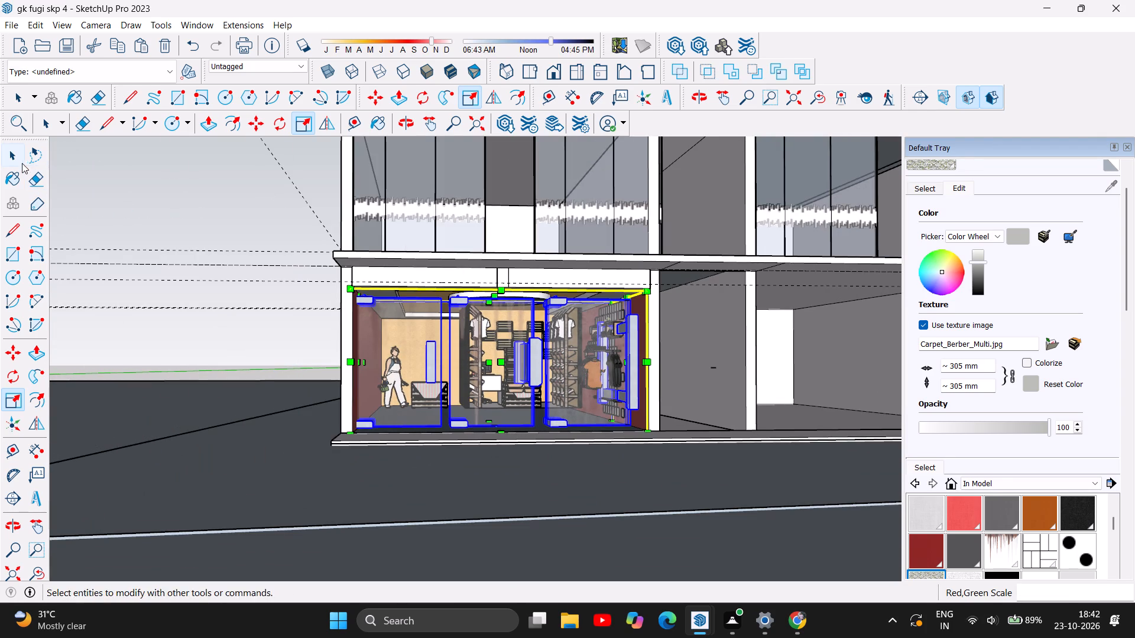
click(17, 159)
click(152, 196)
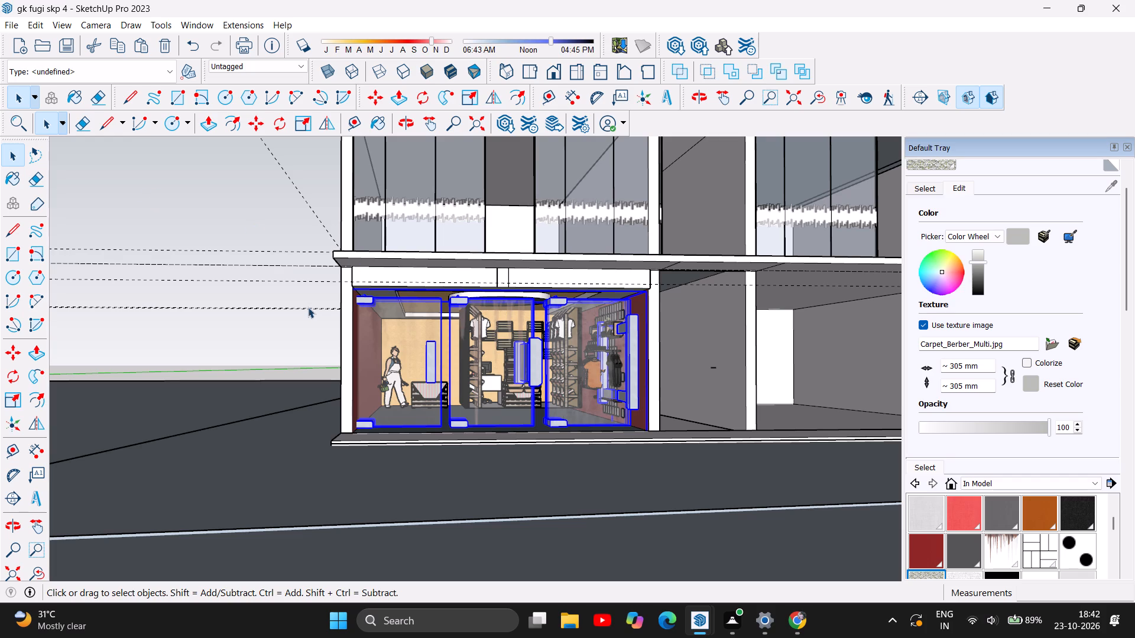
click(222, 219)
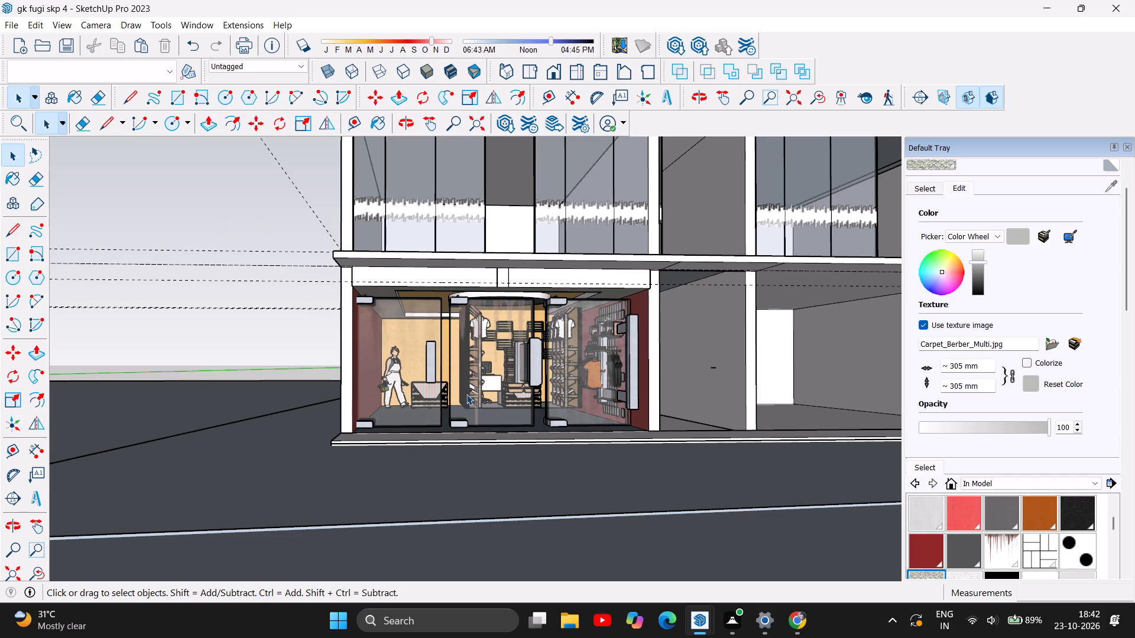
click(466, 394)
scroll(540, 418, up, 4)
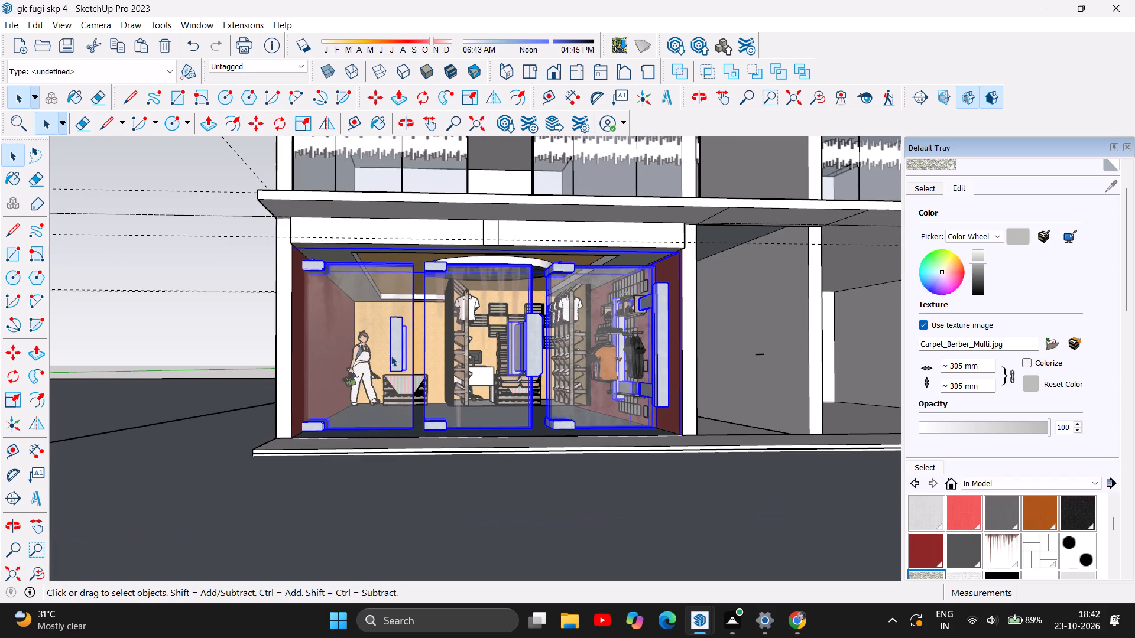
scroll(391, 356, up, 7)
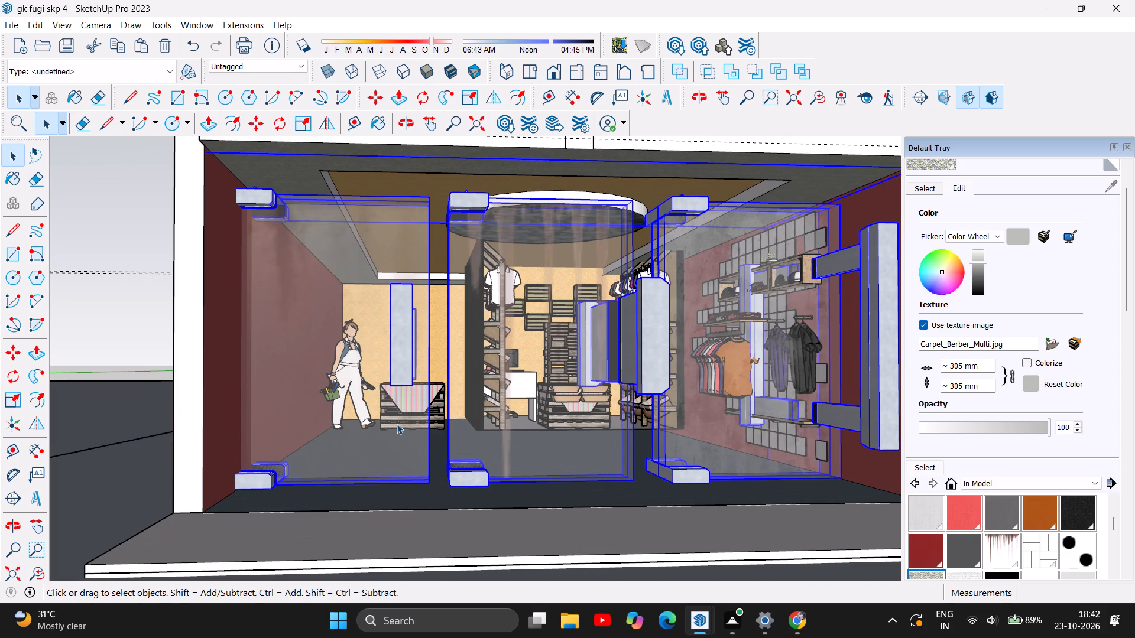
scroll(407, 432, down, 5)
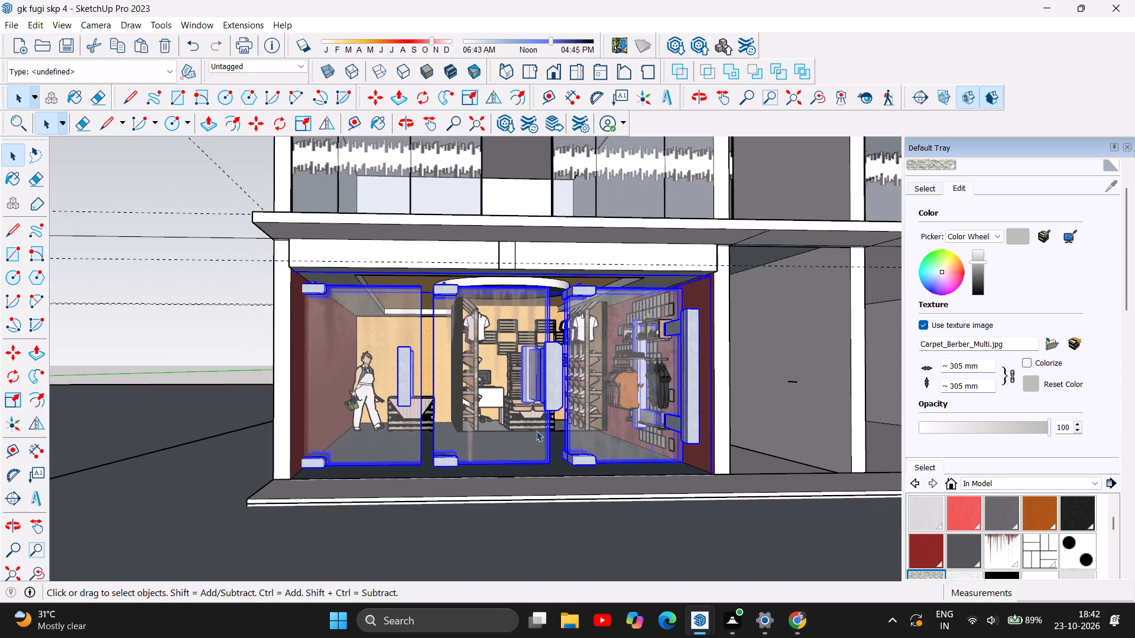
key(ctrl+z)
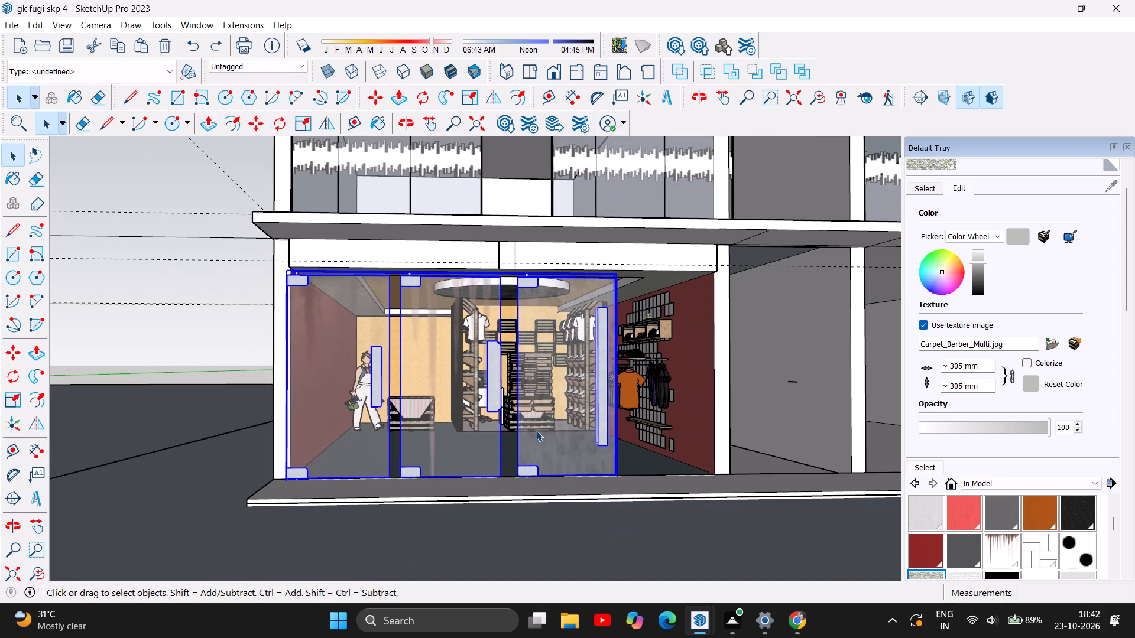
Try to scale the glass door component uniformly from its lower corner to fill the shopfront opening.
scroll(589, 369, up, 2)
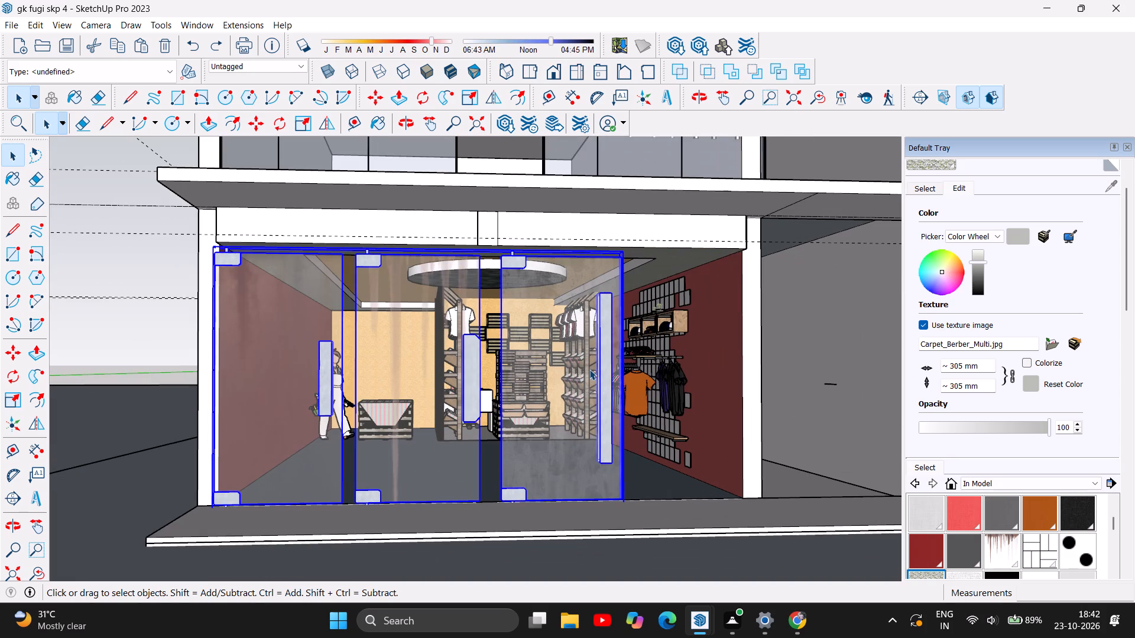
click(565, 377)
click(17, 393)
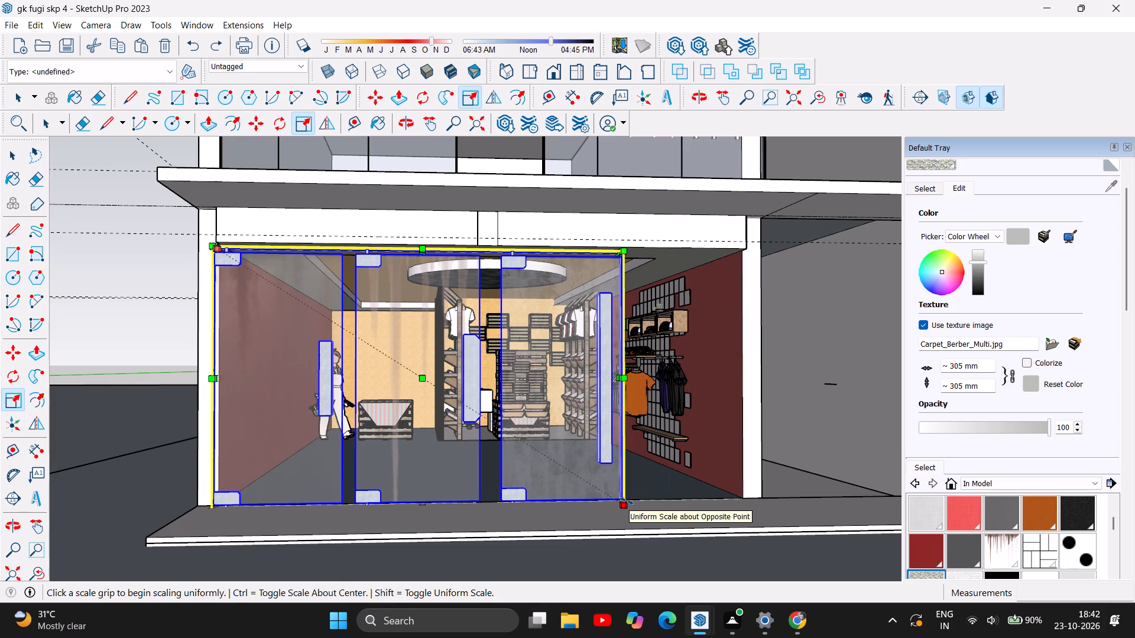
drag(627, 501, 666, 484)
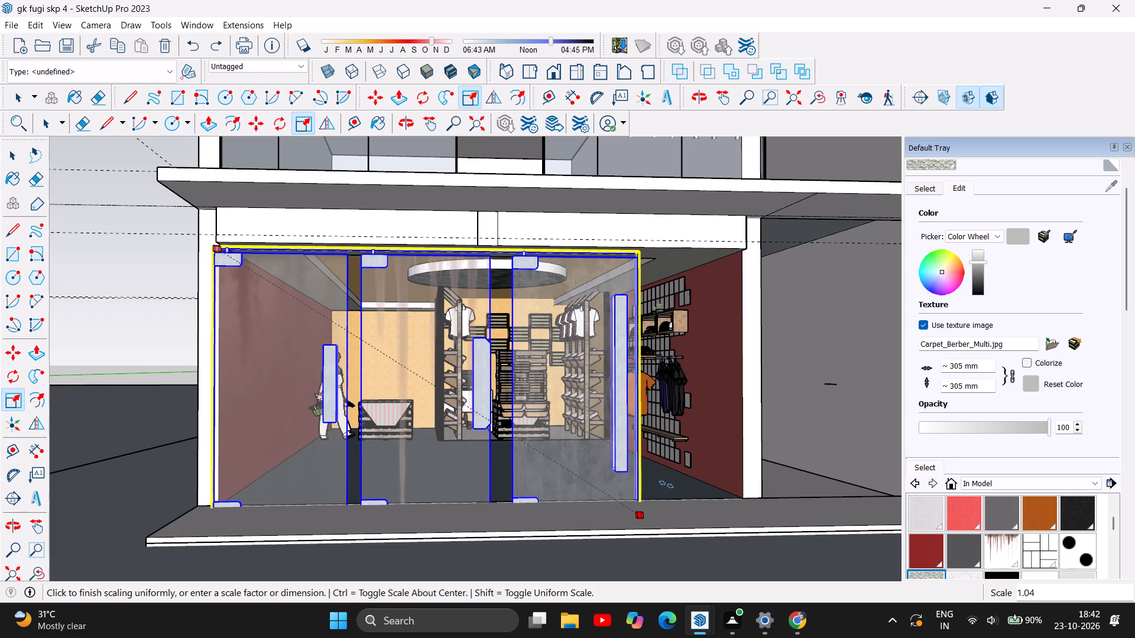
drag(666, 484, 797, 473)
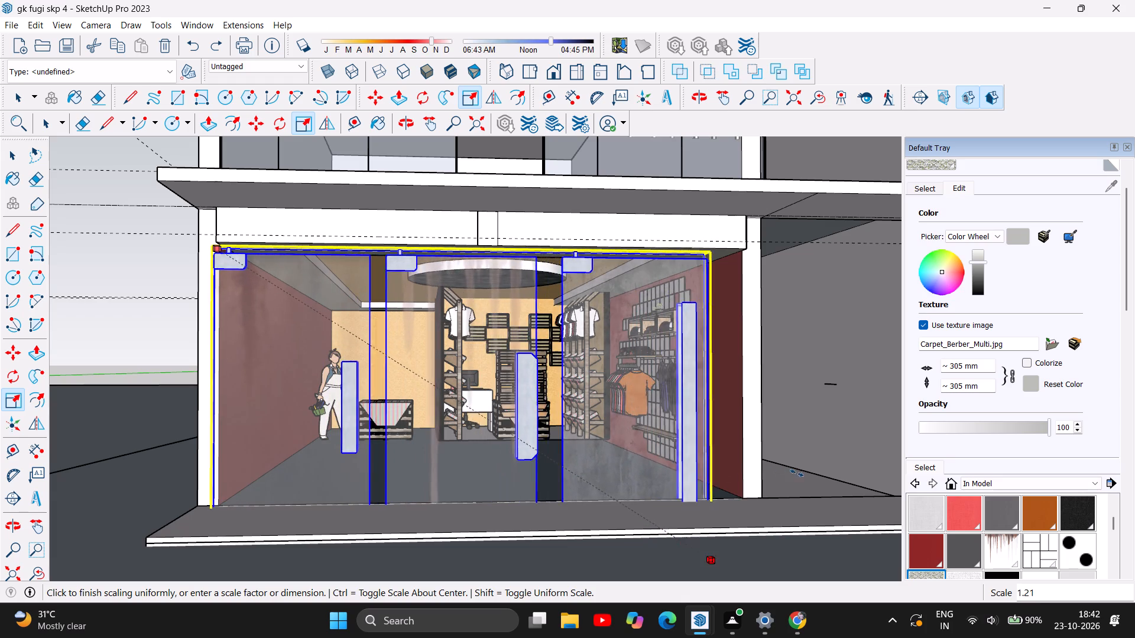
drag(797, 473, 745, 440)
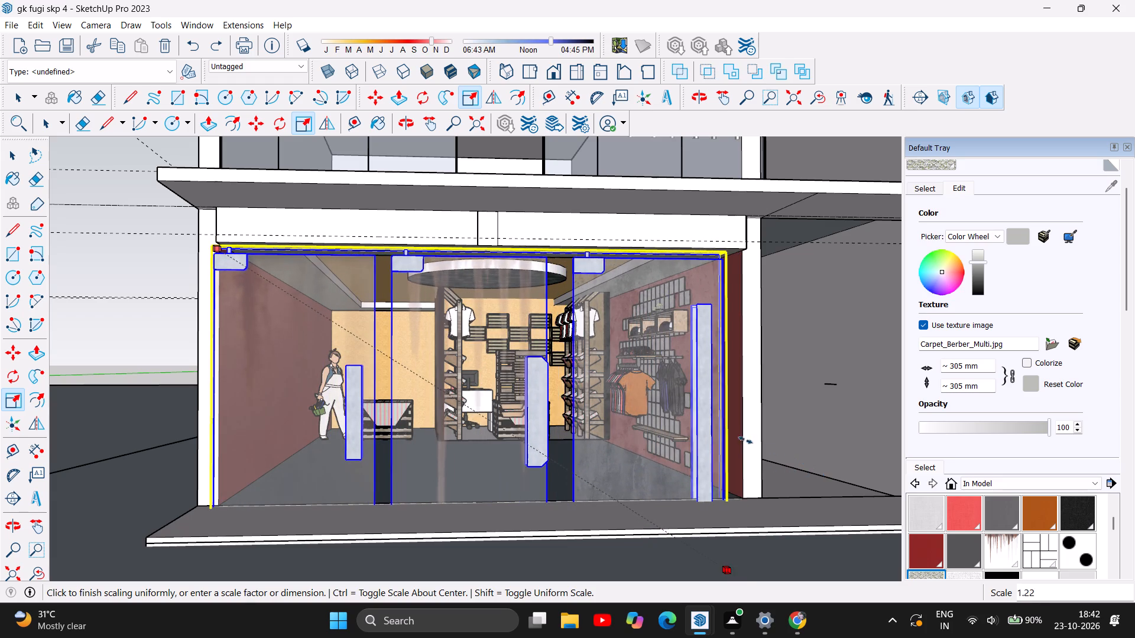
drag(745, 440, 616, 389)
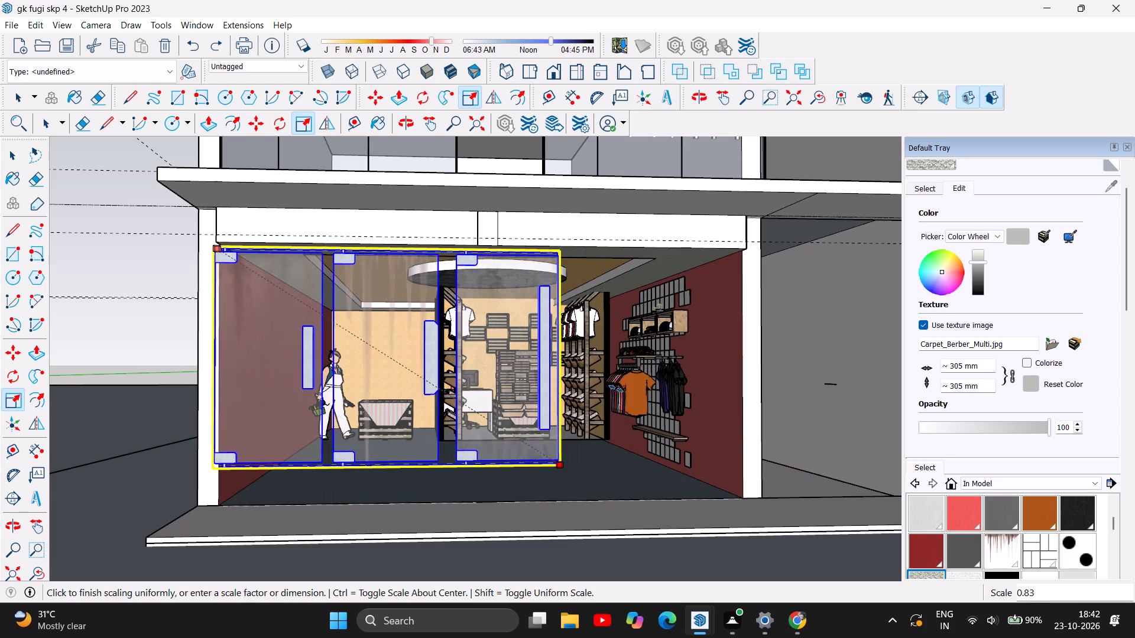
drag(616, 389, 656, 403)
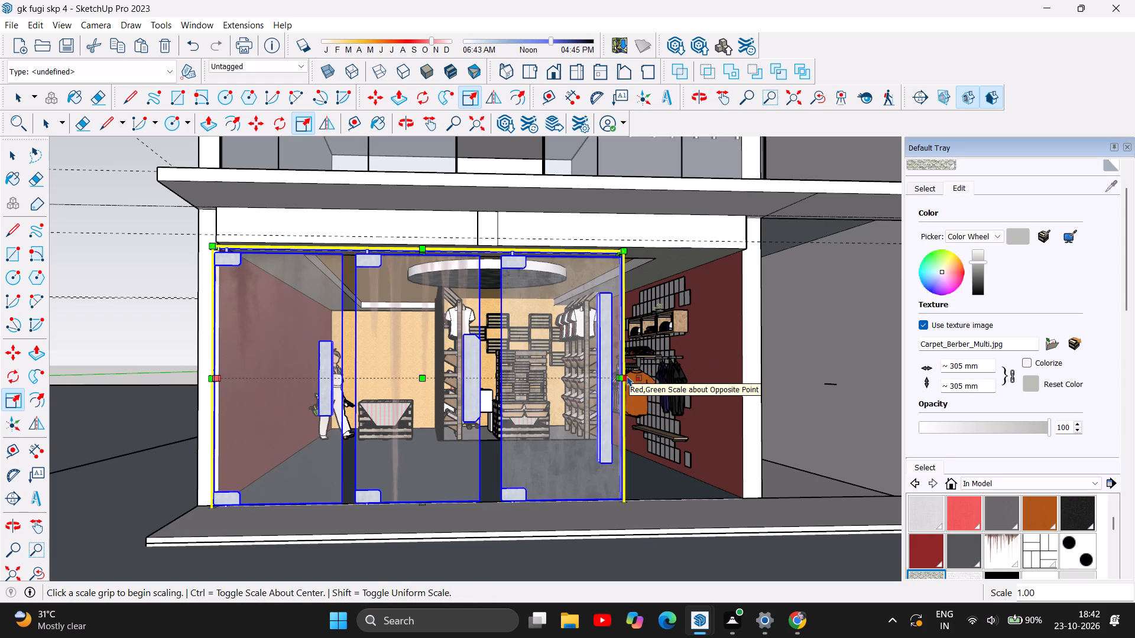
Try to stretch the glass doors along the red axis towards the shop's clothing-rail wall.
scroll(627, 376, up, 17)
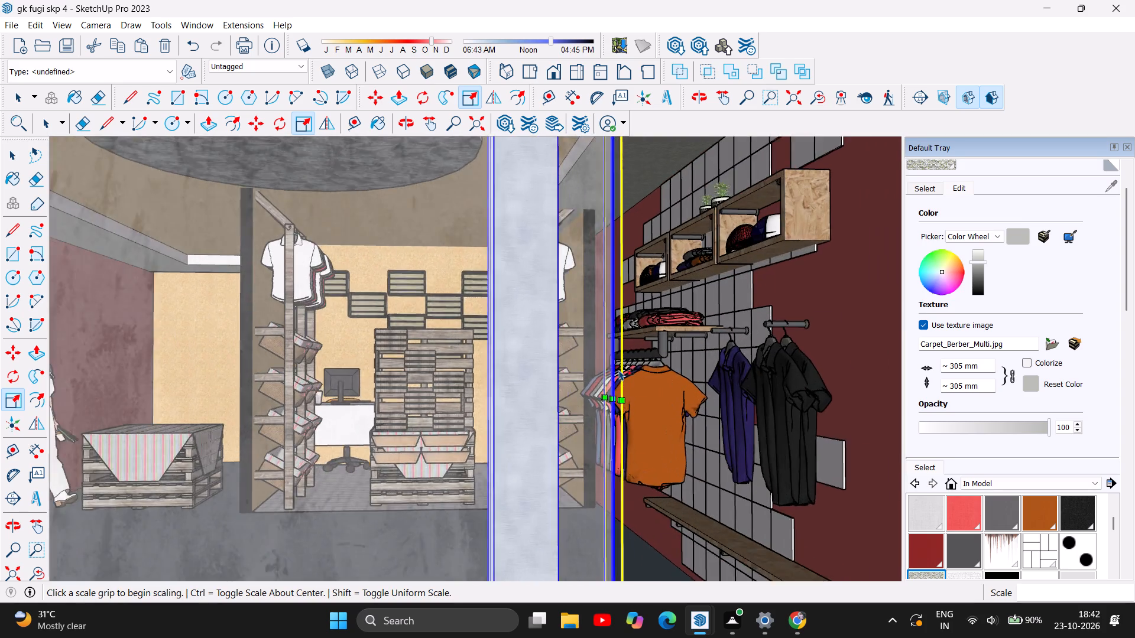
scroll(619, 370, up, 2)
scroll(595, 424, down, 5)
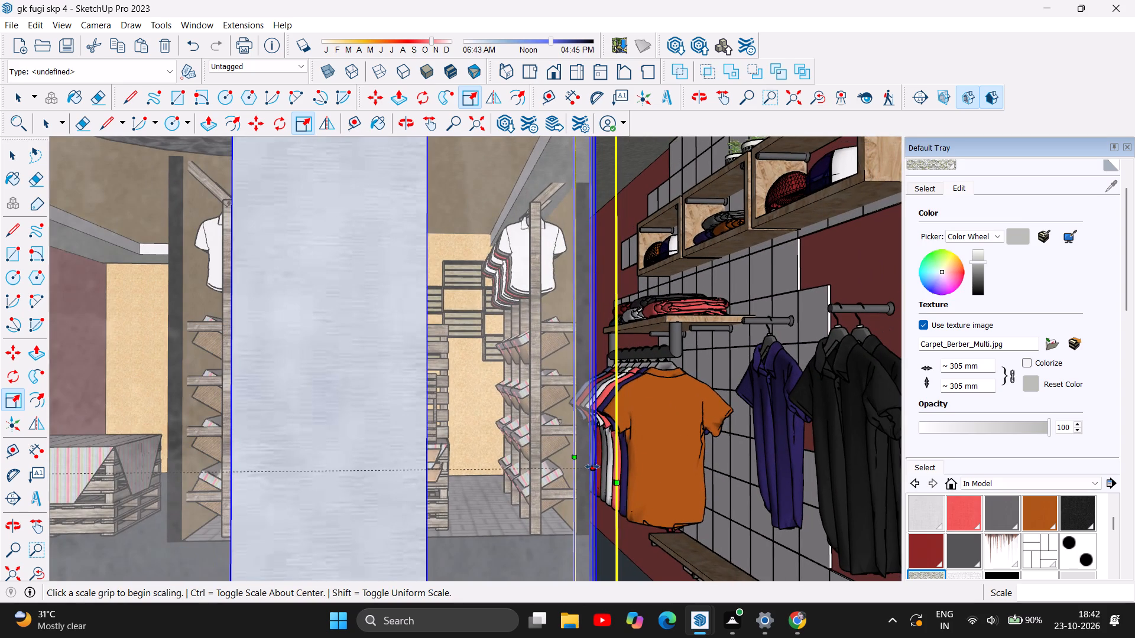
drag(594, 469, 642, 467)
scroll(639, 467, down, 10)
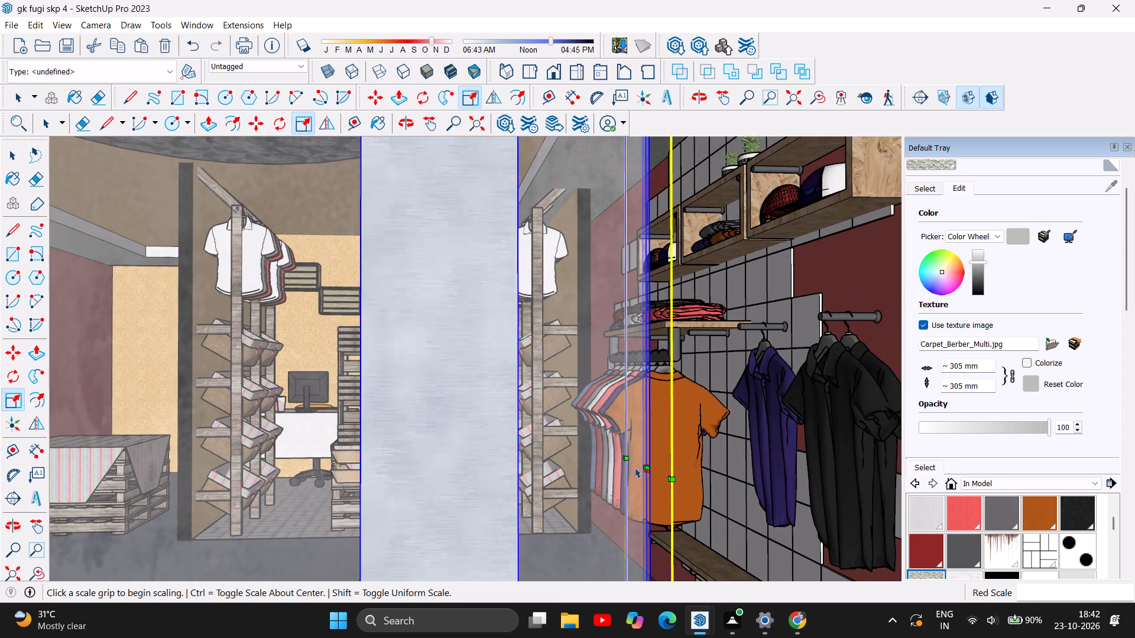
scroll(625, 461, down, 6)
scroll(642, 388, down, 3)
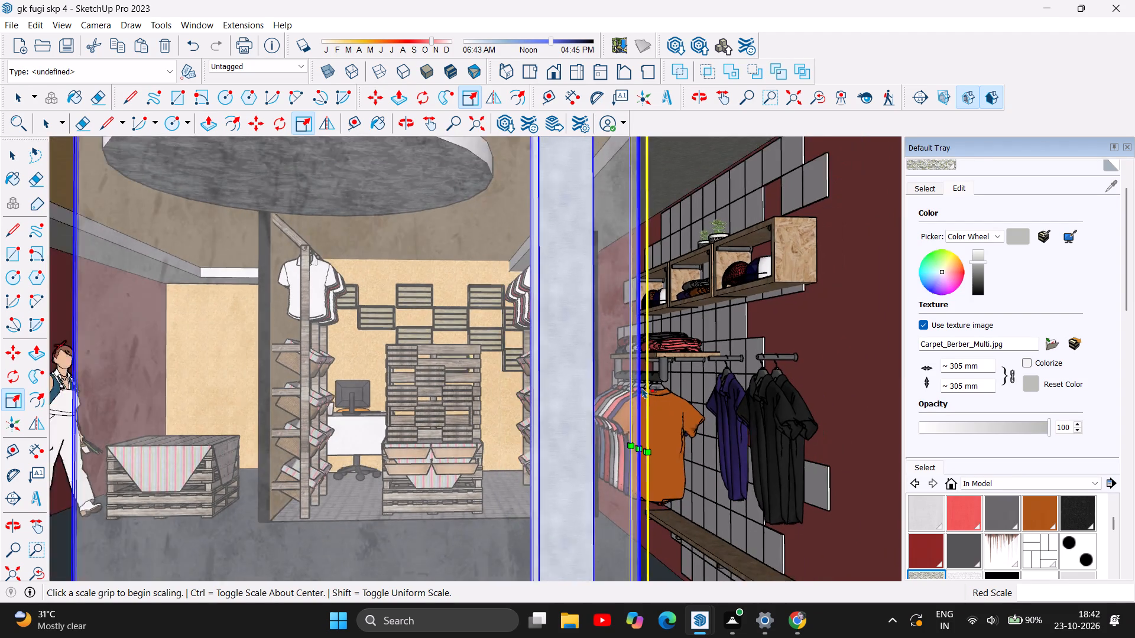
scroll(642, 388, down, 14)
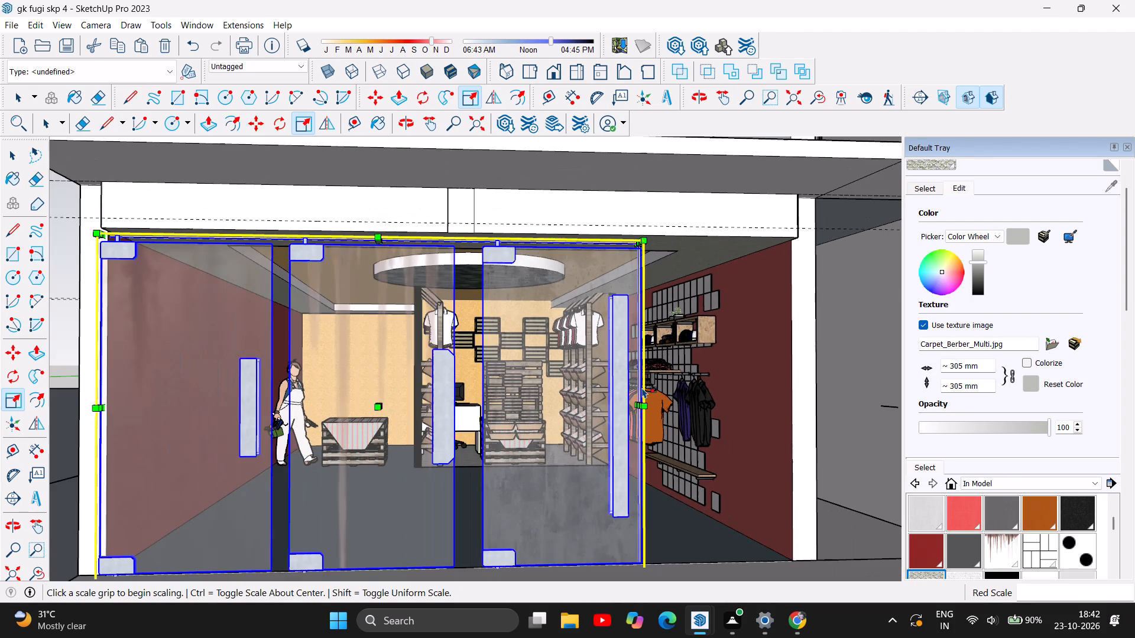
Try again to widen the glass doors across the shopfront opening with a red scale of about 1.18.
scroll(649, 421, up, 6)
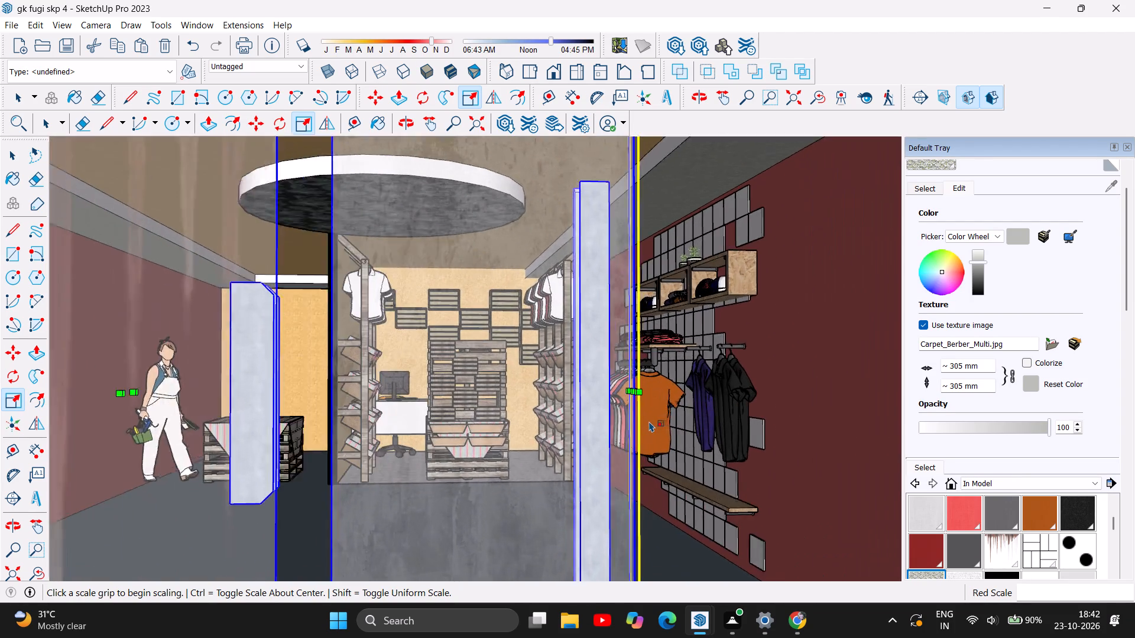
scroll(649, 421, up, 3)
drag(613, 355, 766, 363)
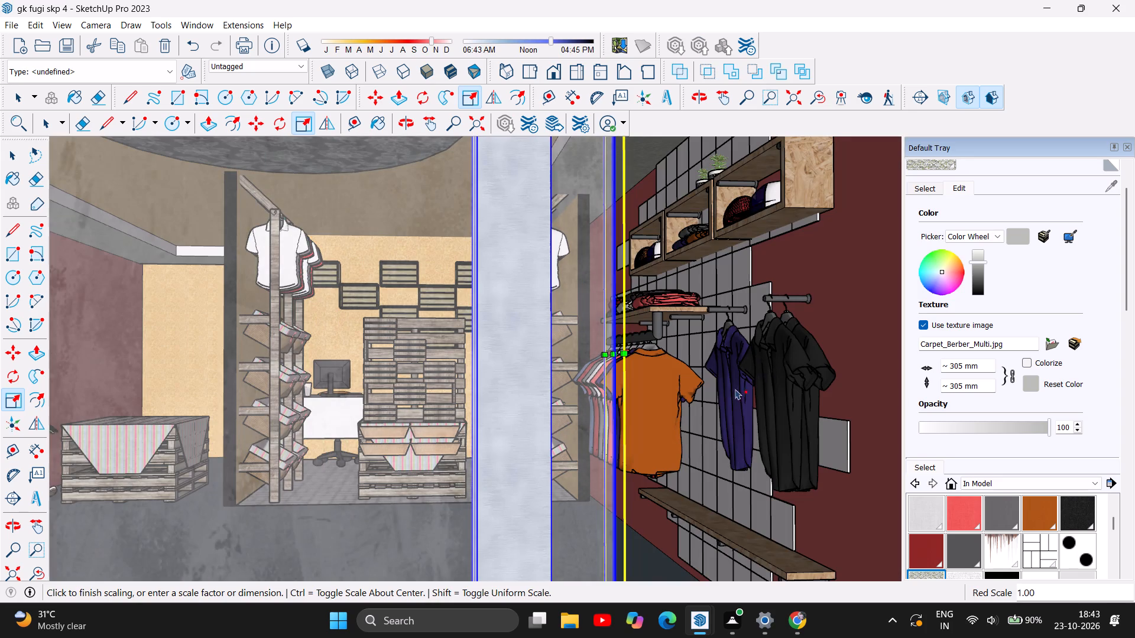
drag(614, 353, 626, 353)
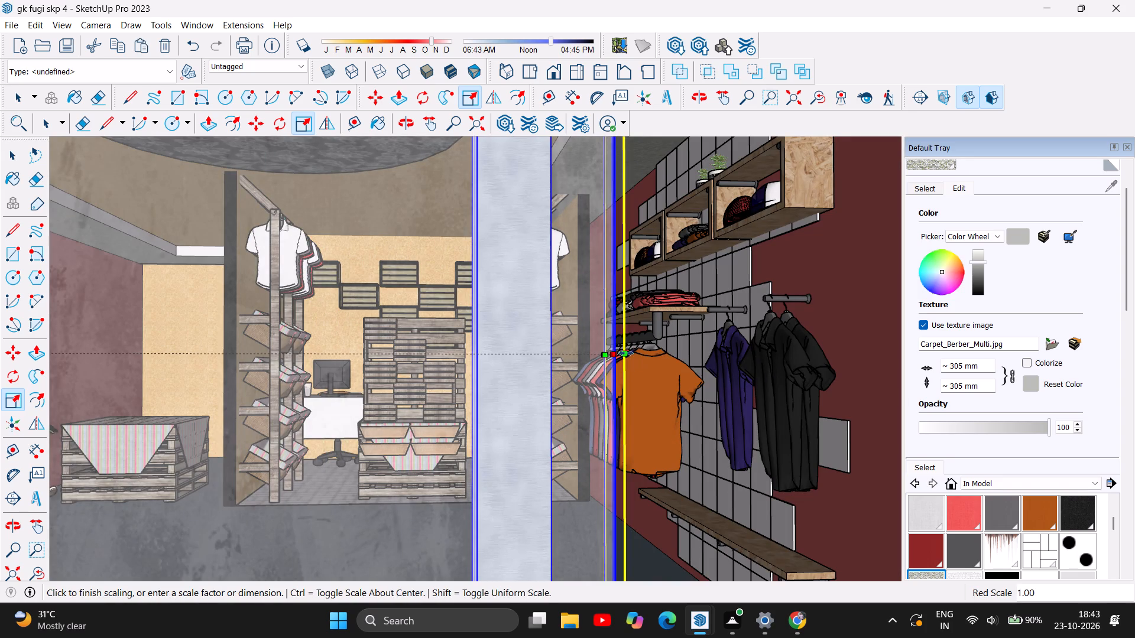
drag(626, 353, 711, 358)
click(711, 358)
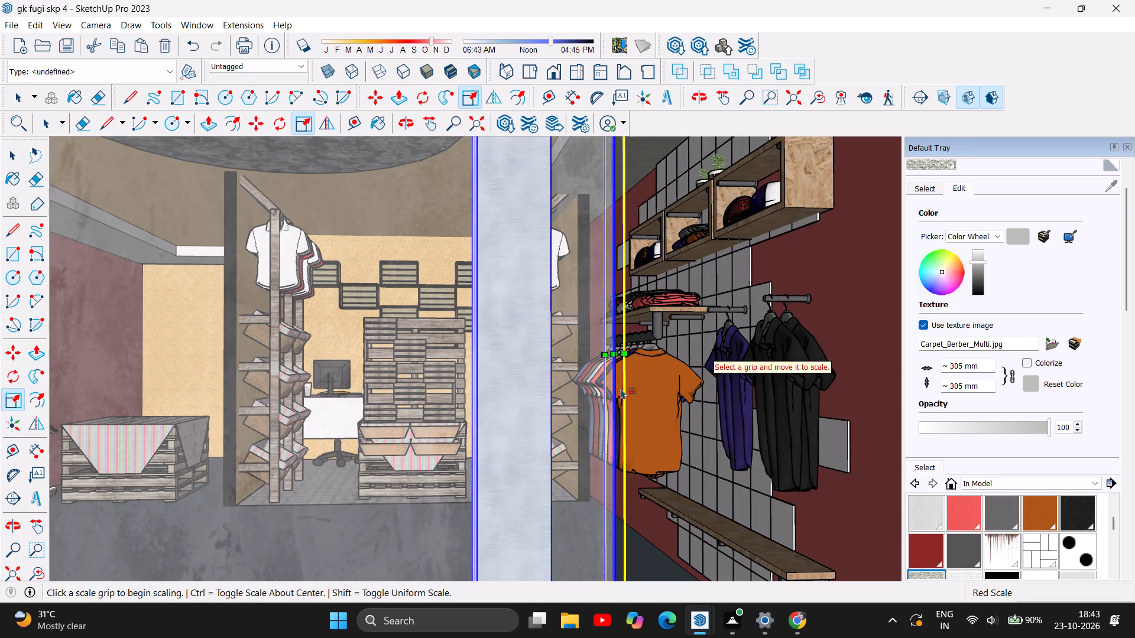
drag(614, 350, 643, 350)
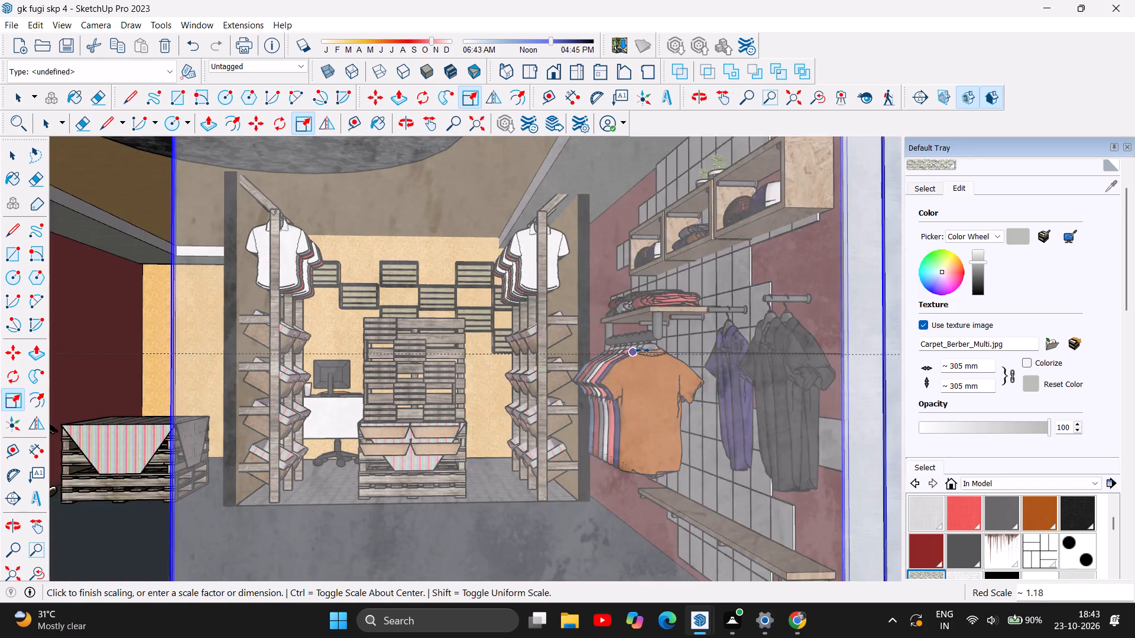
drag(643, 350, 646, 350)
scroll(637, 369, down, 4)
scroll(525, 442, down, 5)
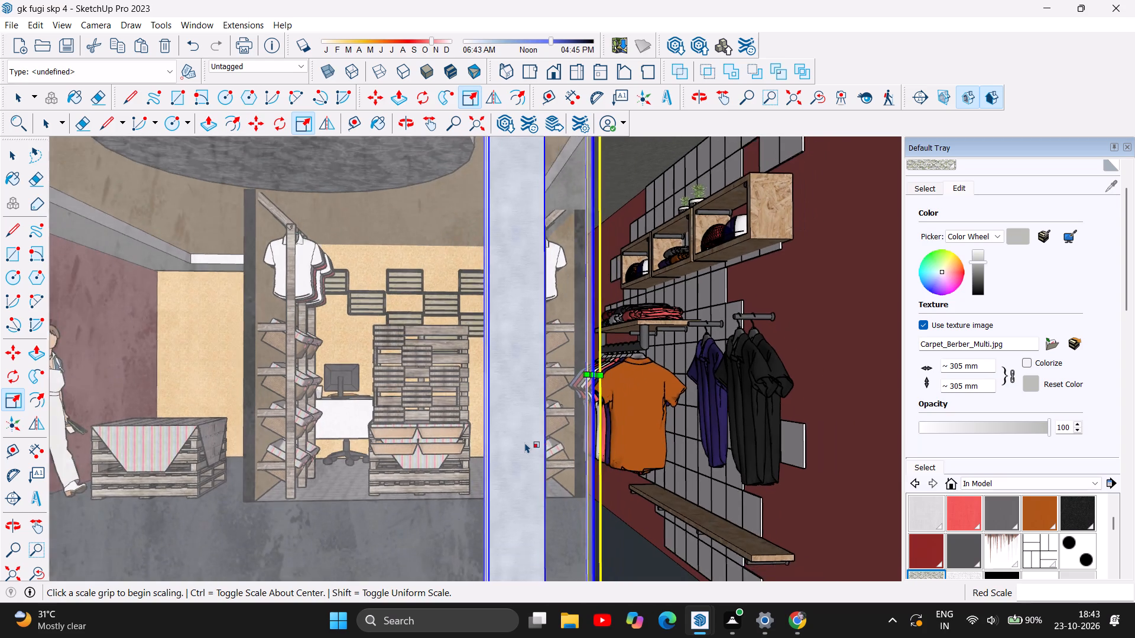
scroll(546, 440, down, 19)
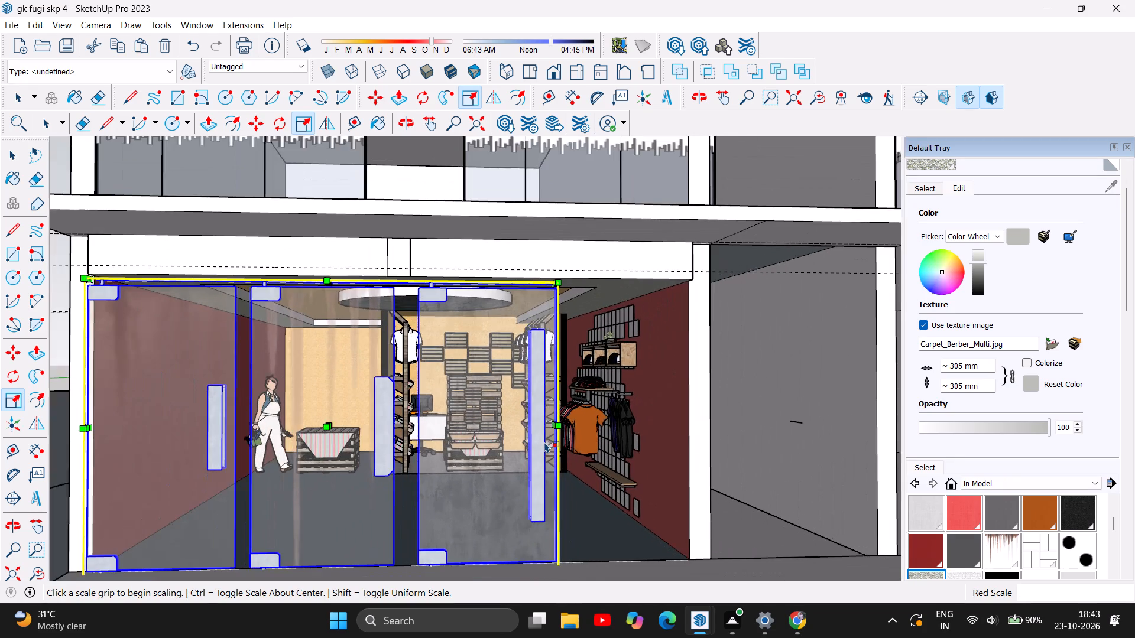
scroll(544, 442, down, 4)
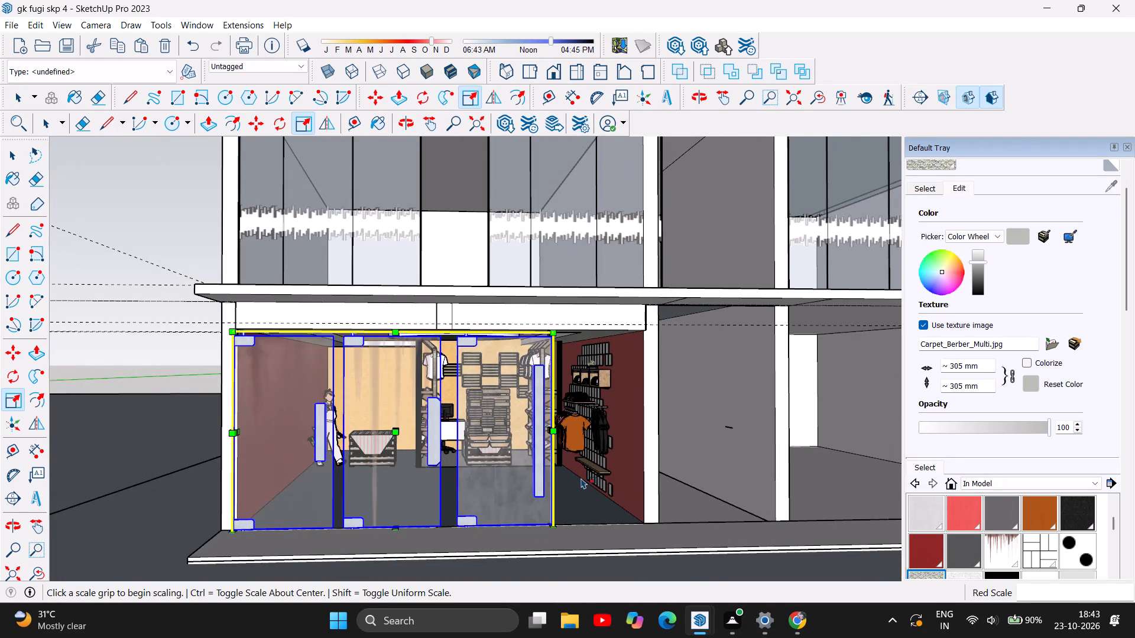
Deselect the glass doors and examine their fit in the shopfront opening, both close up and with the whole building in view.
scroll(581, 478, up, 5)
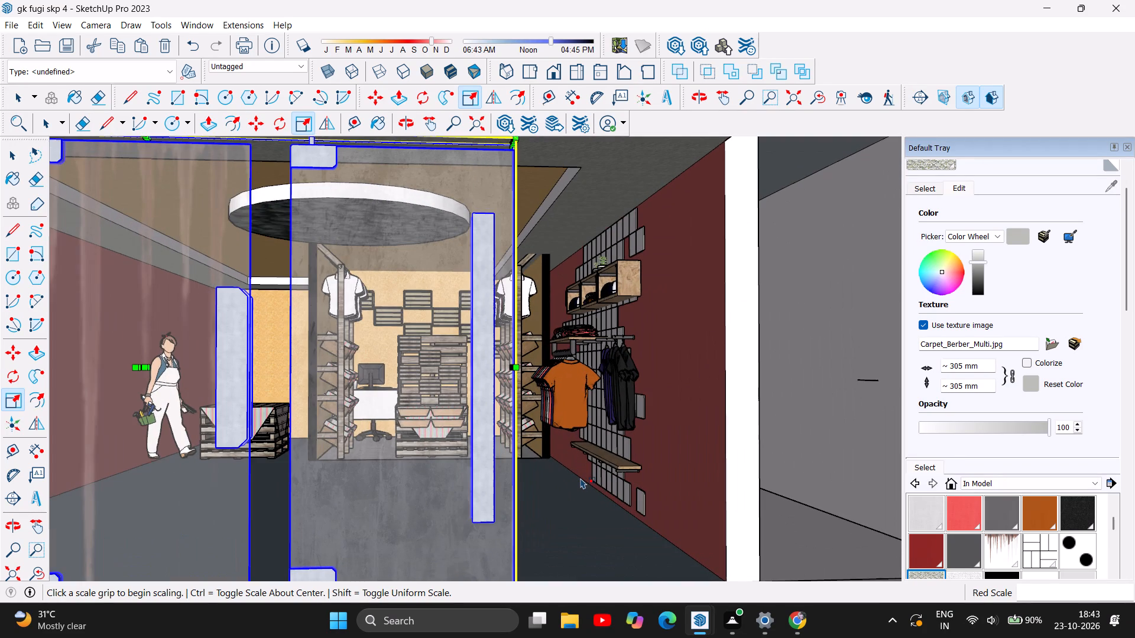
scroll(581, 478, down, 9)
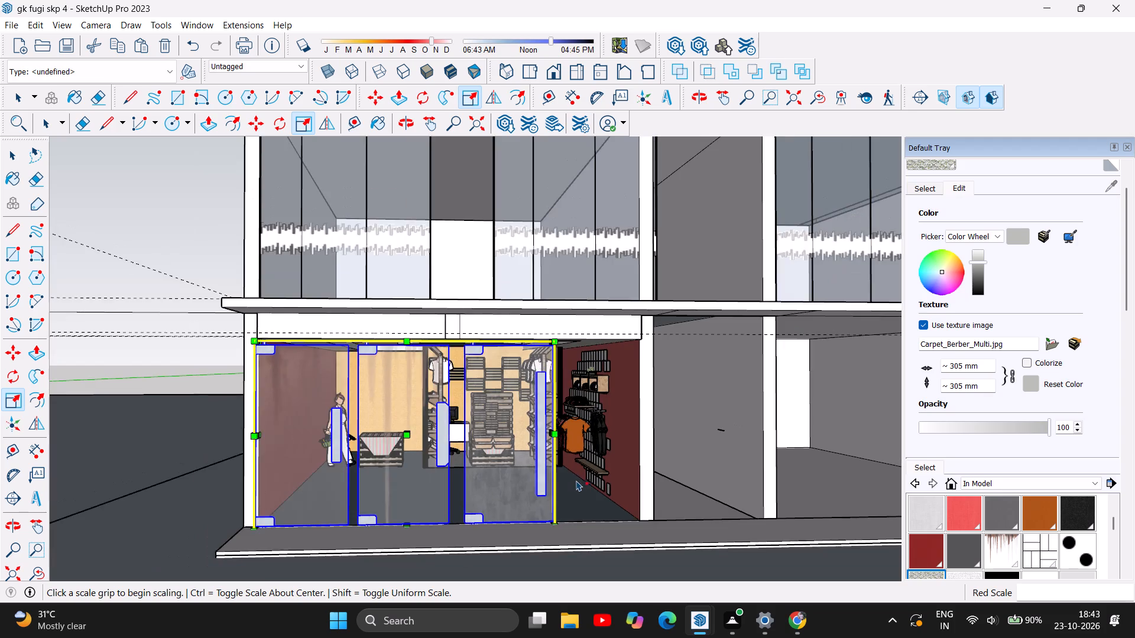
scroll(573, 482, down, 7)
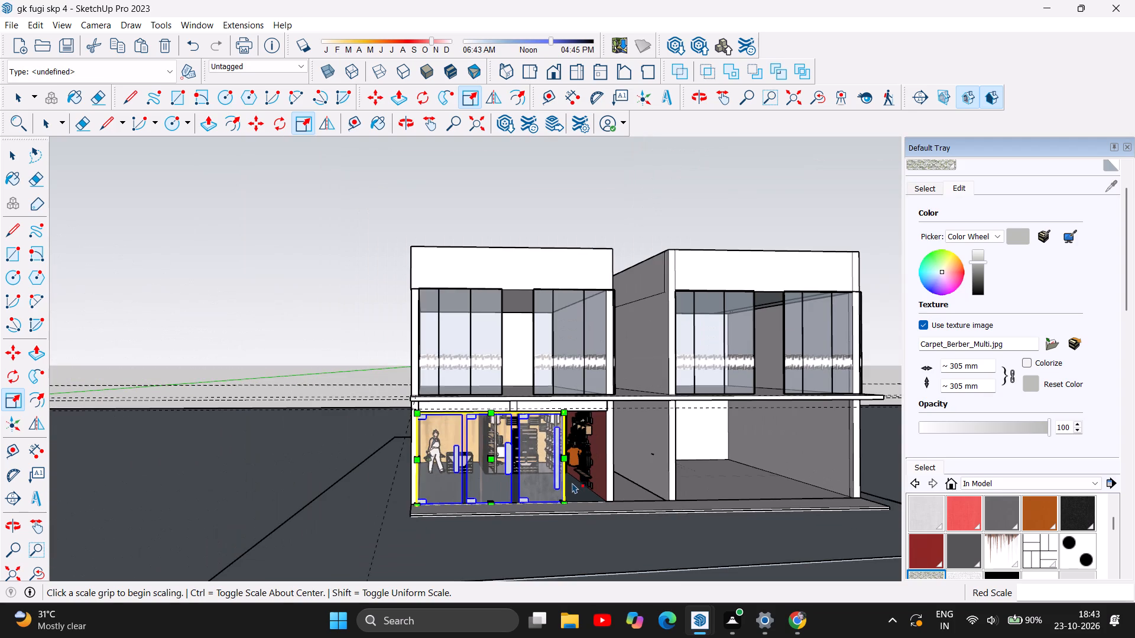
click(8, 162)
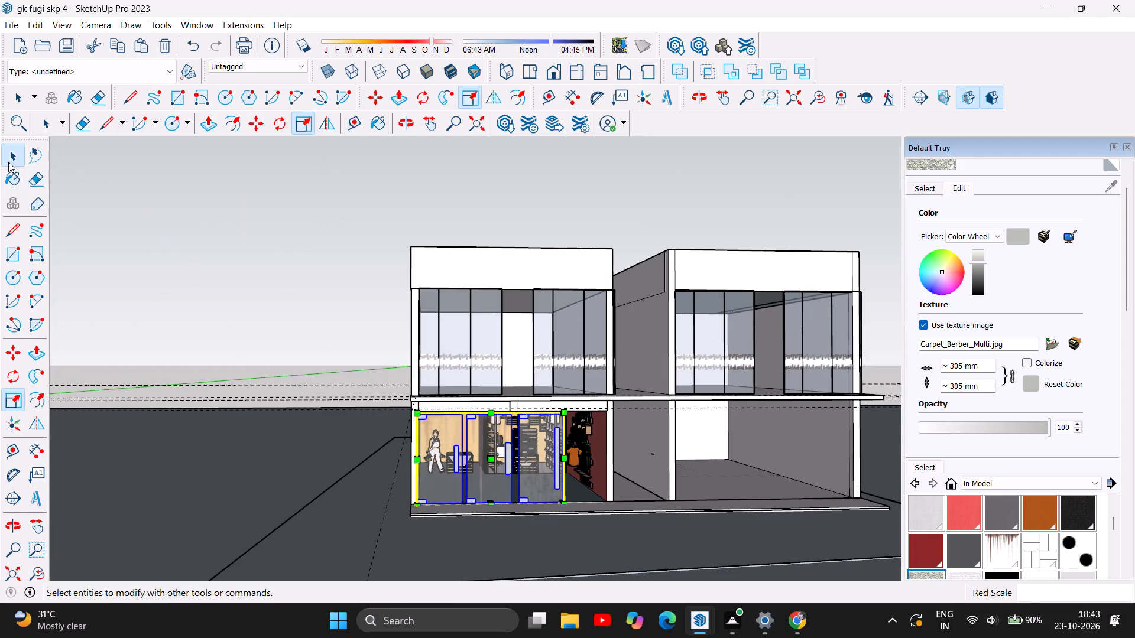
click(140, 219)
scroll(583, 515, up, 2)
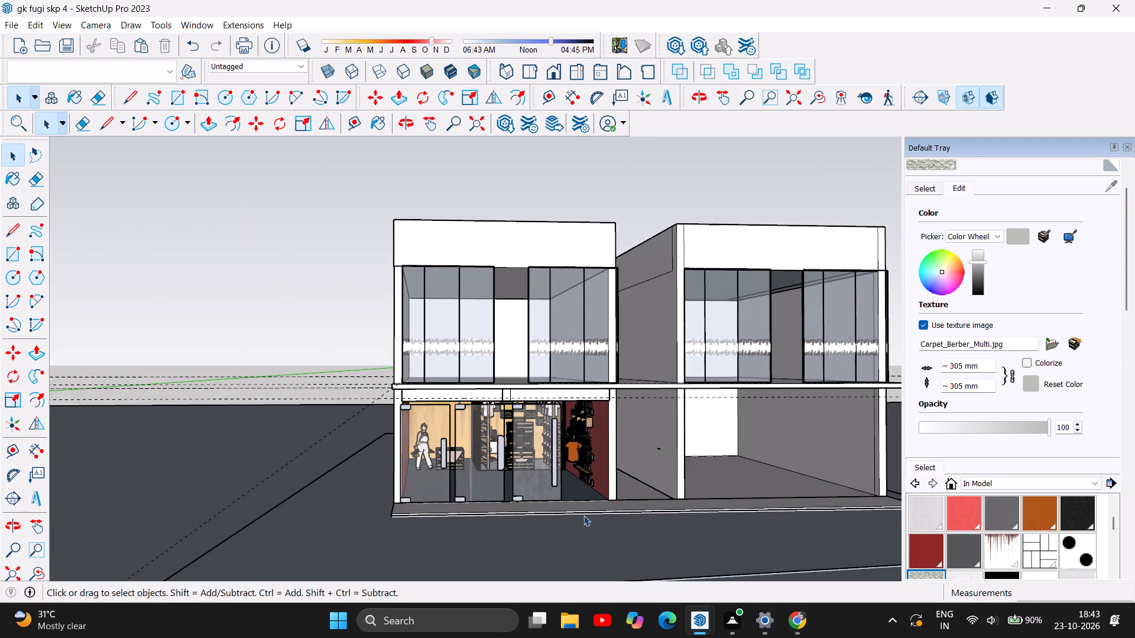
scroll(583, 515, up, 3)
scroll(286, 448, down, 2)
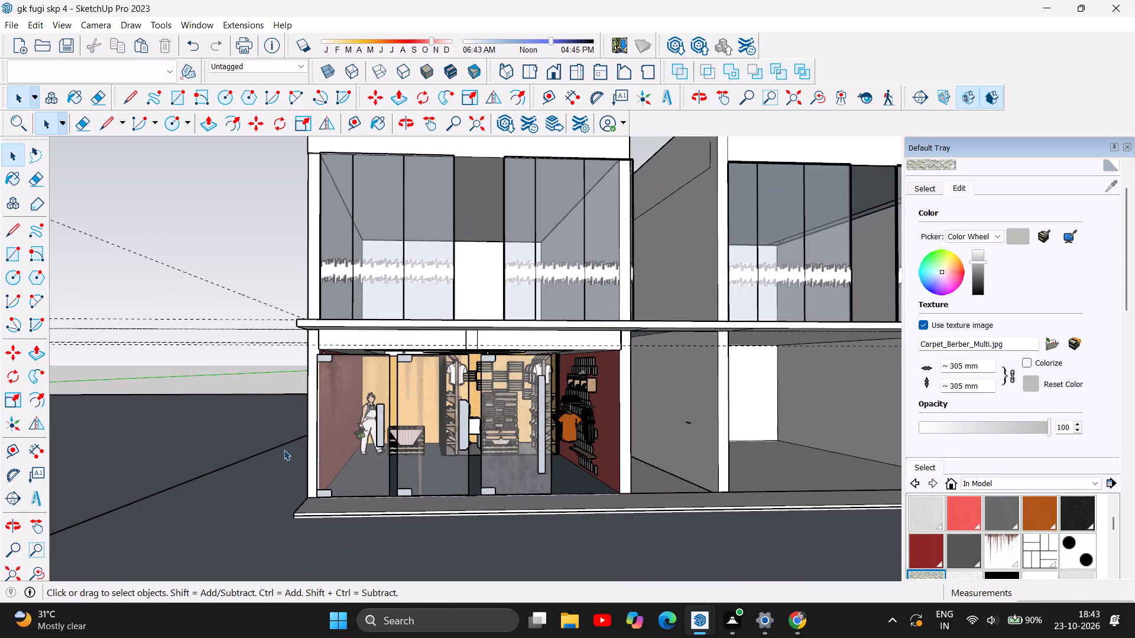
scroll(284, 450, down, 7)
scroll(378, 429, up, 4)
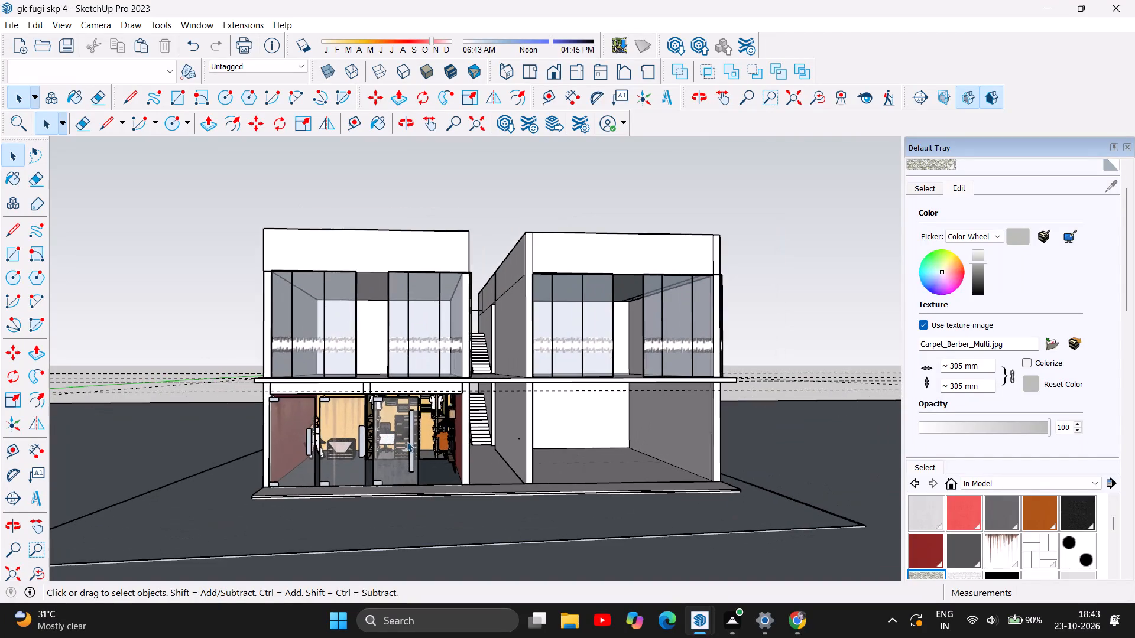
Examine the glass doors in the clothing shop's front opening, close up and against the whole building facade.
scroll(412, 470, up, 13)
scroll(382, 453, down, 5)
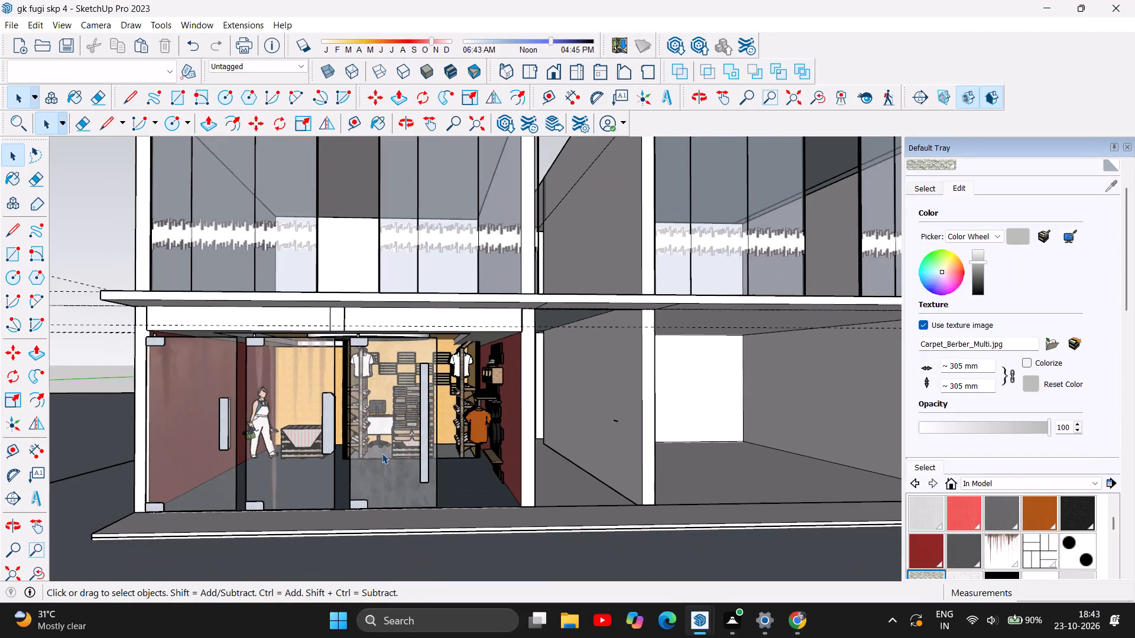
scroll(382, 453, down, 4)
scroll(382, 453, up, 8)
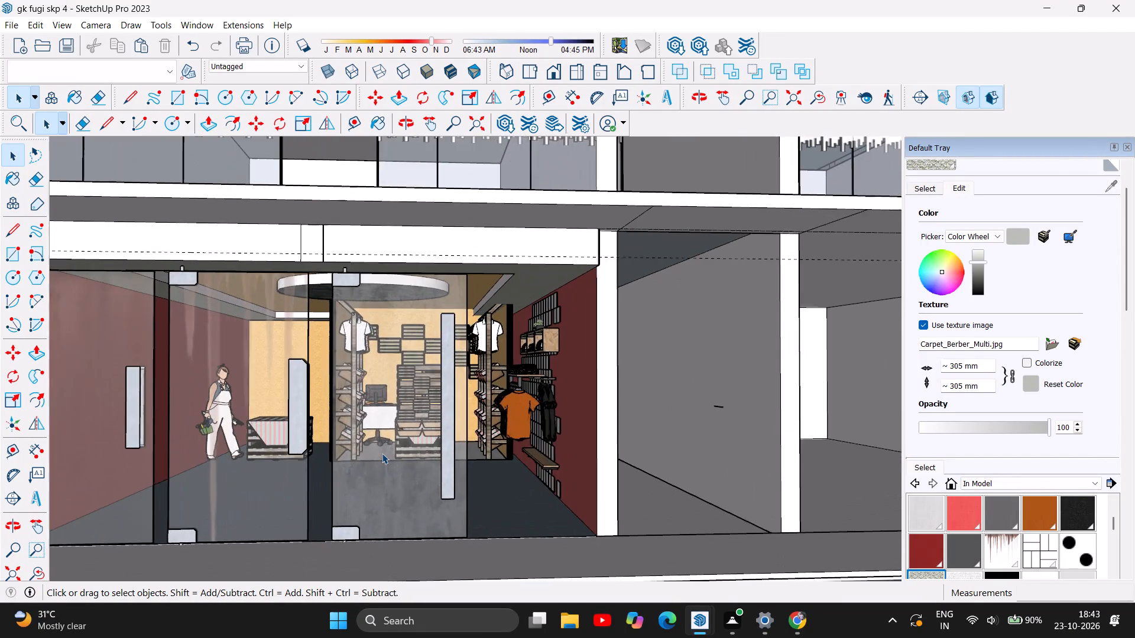
scroll(382, 453, up, 5)
scroll(382, 453, down, 11)
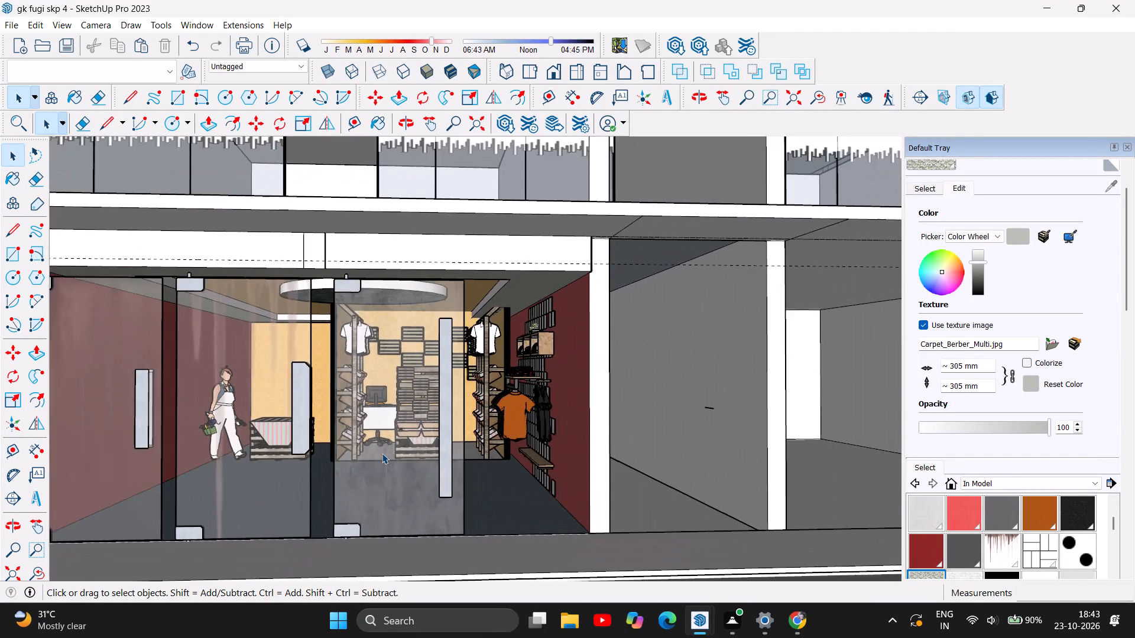
scroll(382, 453, down, 6)
scroll(269, 464, up, 6)
scroll(200, 424, up, 7)
scroll(205, 421, down, 7)
scroll(326, 437, down, 6)
scroll(397, 453, down, 4)
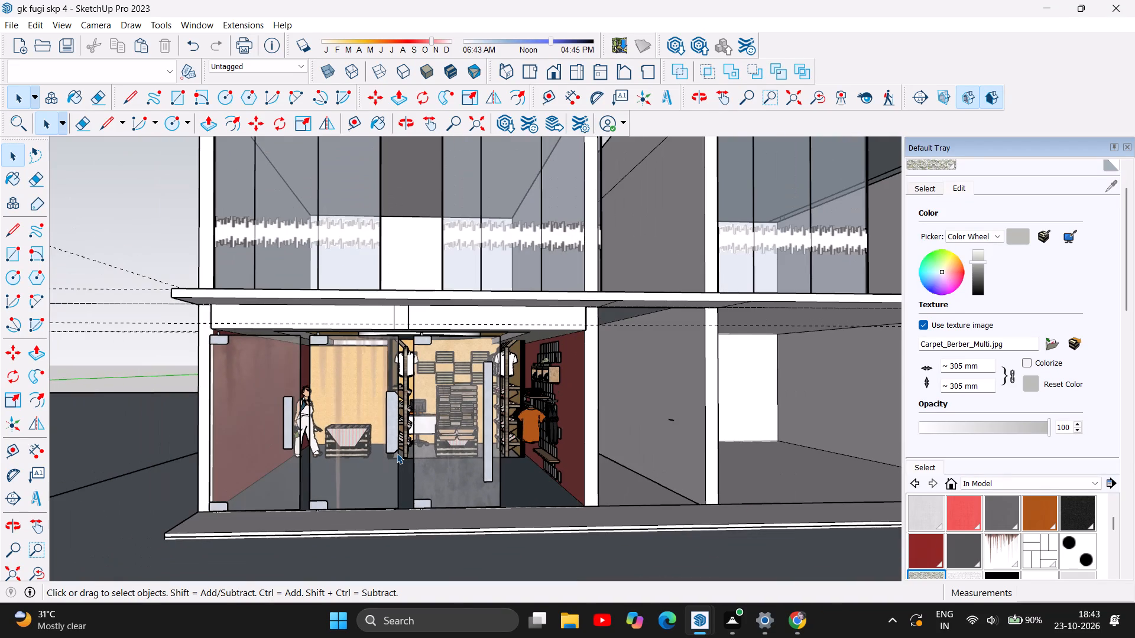
scroll(397, 453, down, 11)
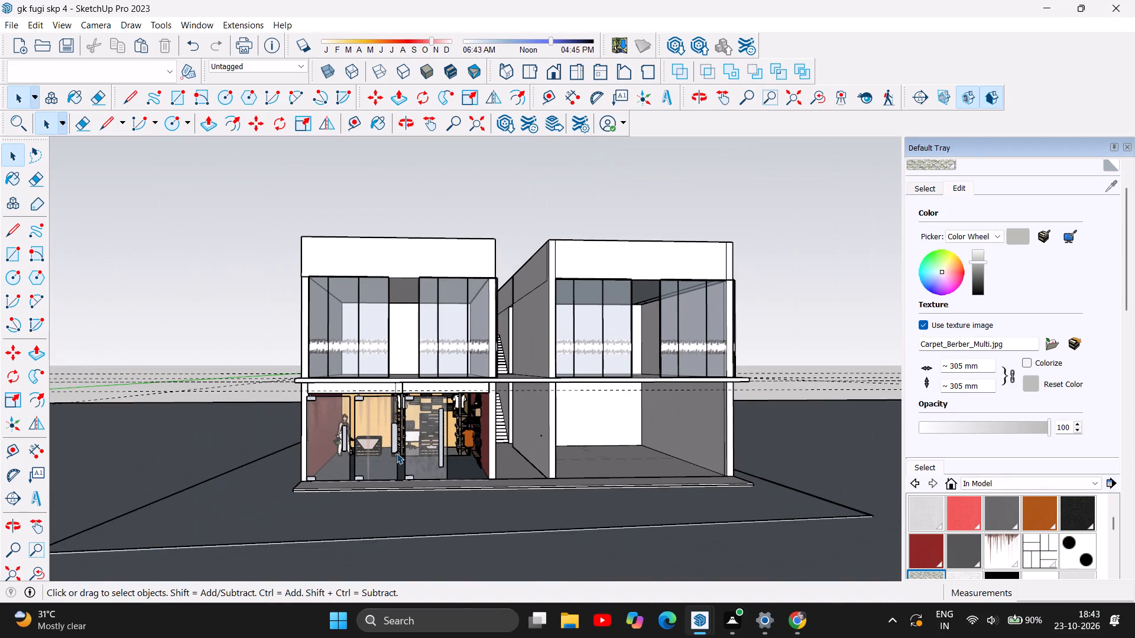
scroll(385, 482, up, 2)
scroll(483, 427, up, 3)
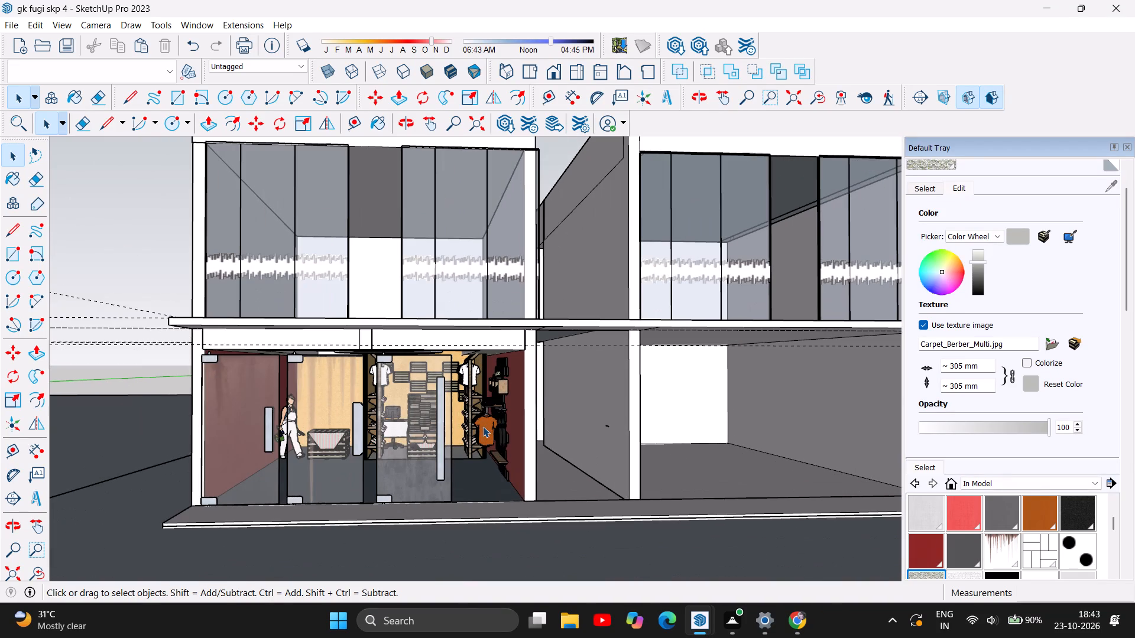
scroll(403, 461, down, 3)
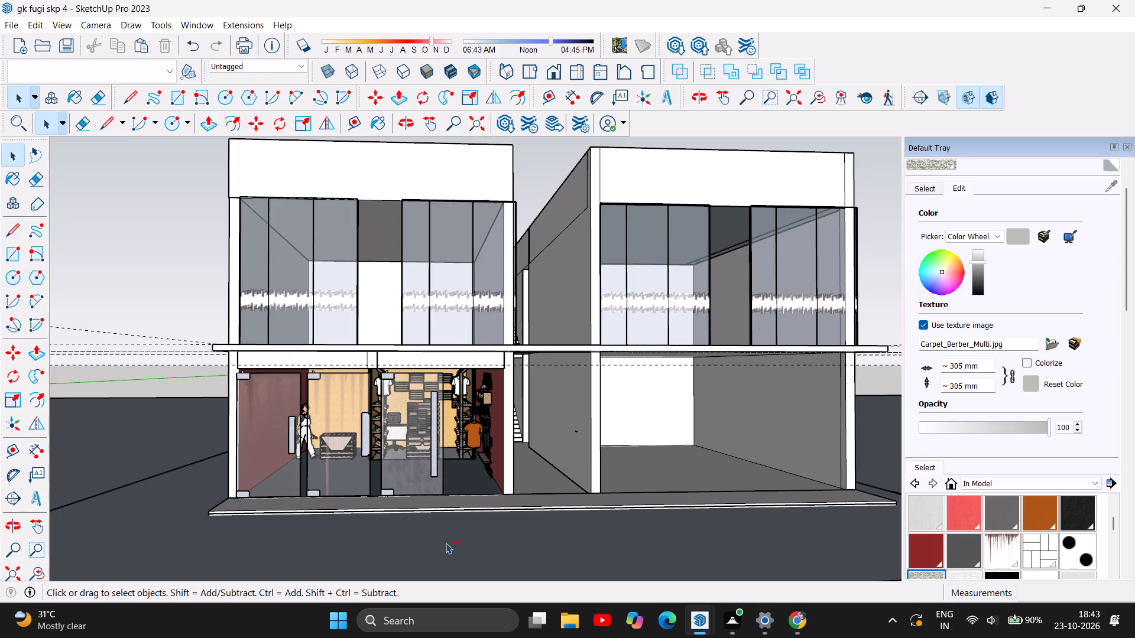
Save the model.
key(ctrl+s)
Examine the stair gap between the two blocks, the roofs and the overall building exterior from front and above.
scroll(229, 390, down, 5)
scroll(461, 340, up, 9)
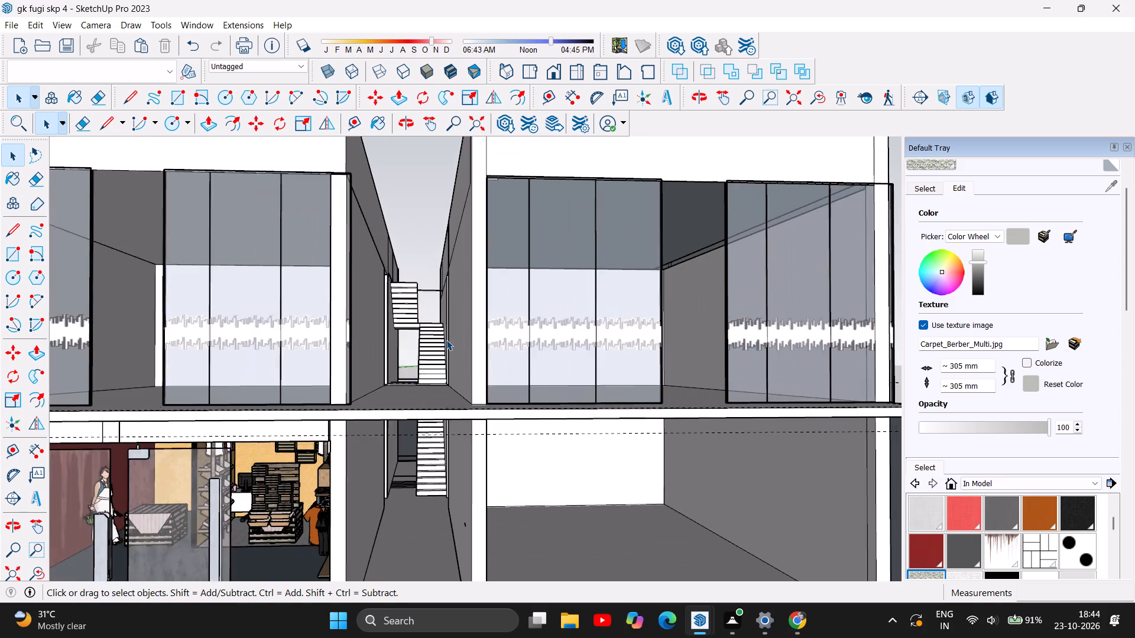
scroll(446, 340, up, 4)
scroll(446, 340, down, 7)
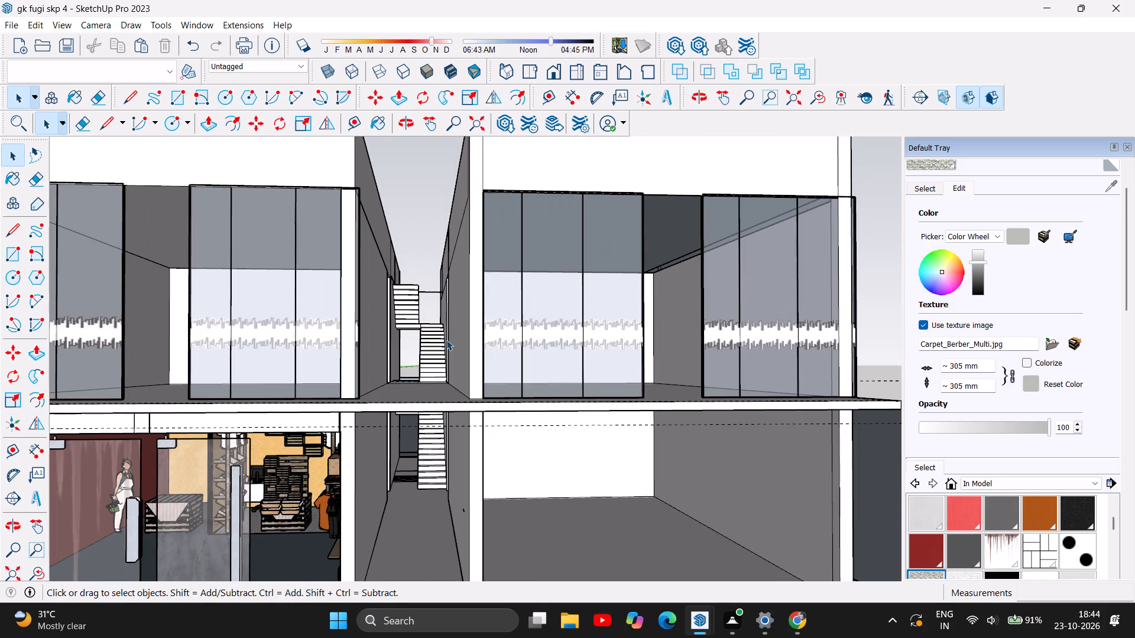
scroll(412, 269, up, 5)
scroll(412, 269, down, 5)
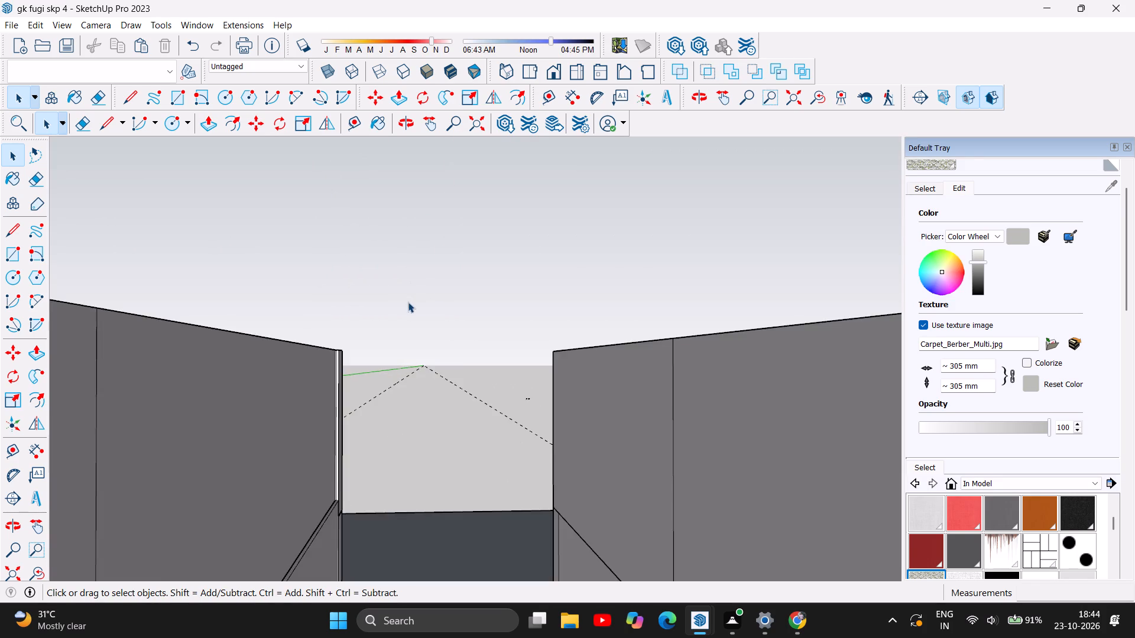
scroll(427, 372, down, 3)
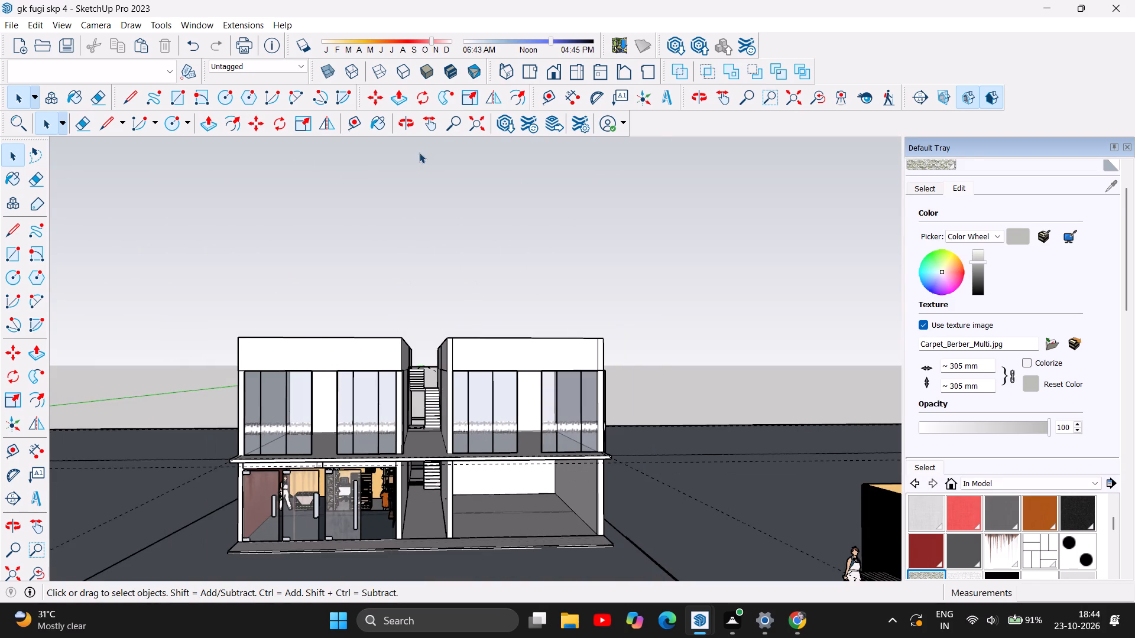
click(407, 129)
drag(440, 295, 427, 375)
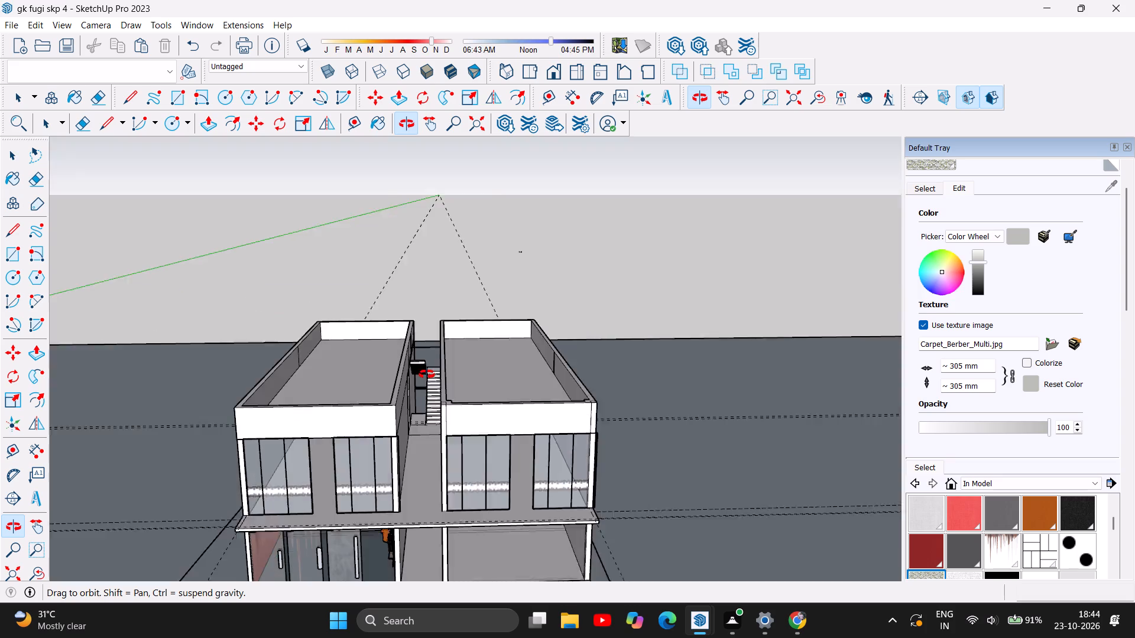
drag(427, 375, 304, 385)
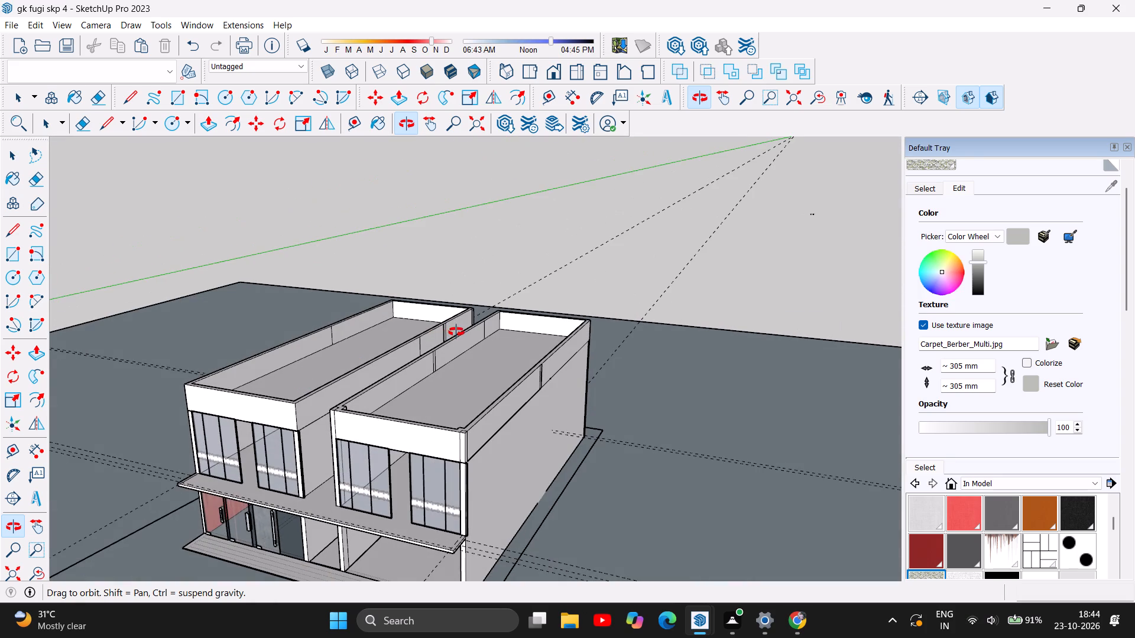
drag(370, 394, 483, 297)
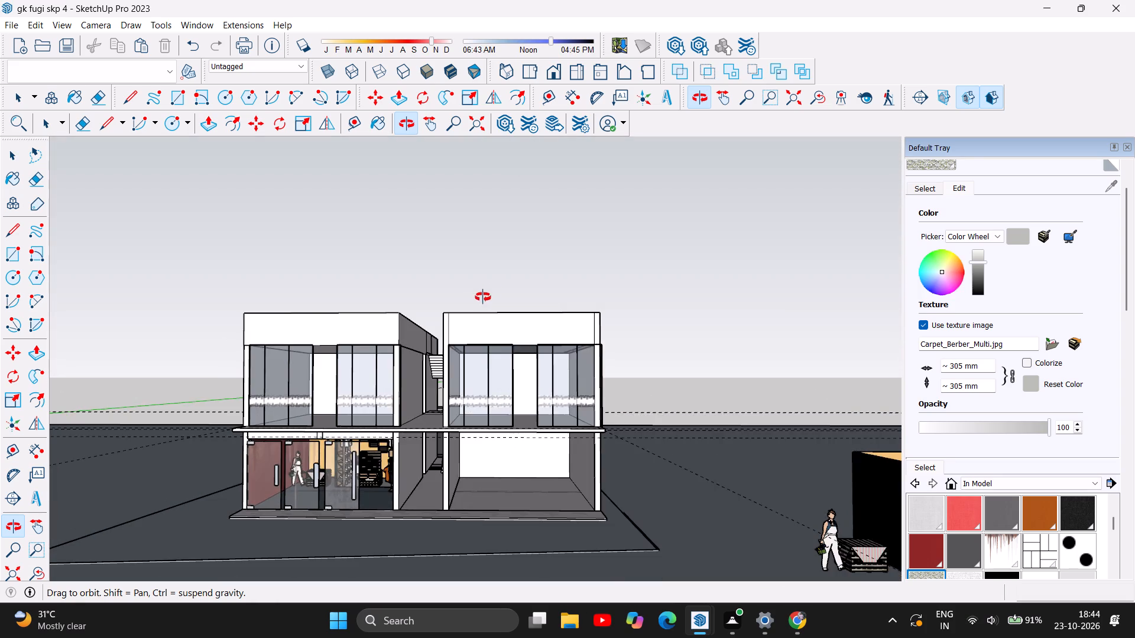
drag(483, 297, 508, 283)
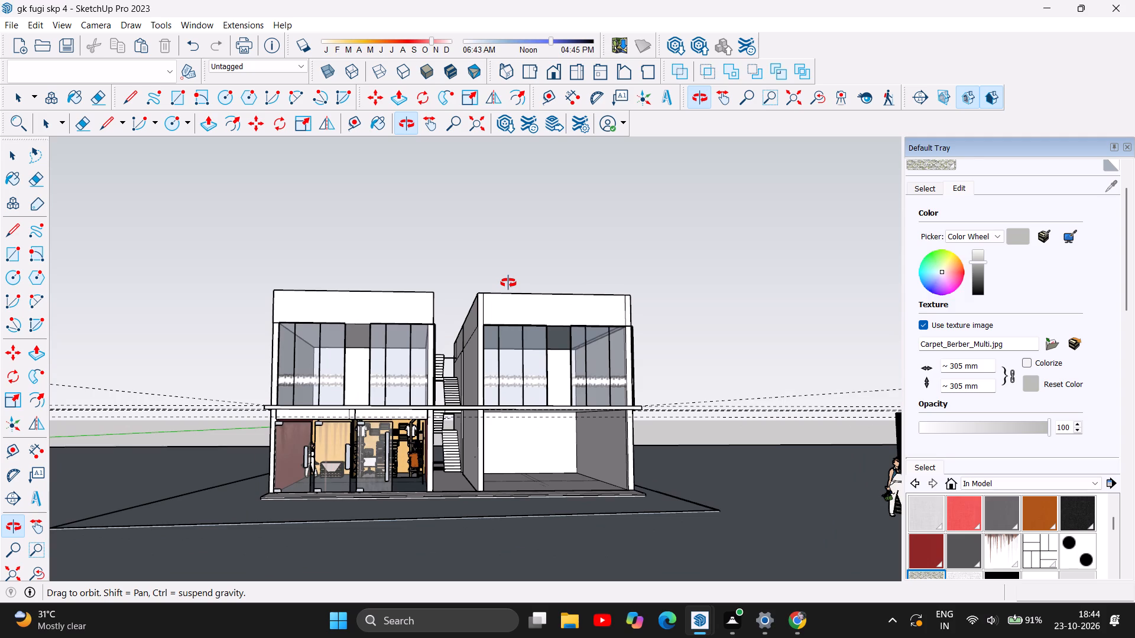
Examine the clothing shop's interior through the glass doors, including the clothing rails and wall shelves beside the open gap.
scroll(333, 463, up, 4)
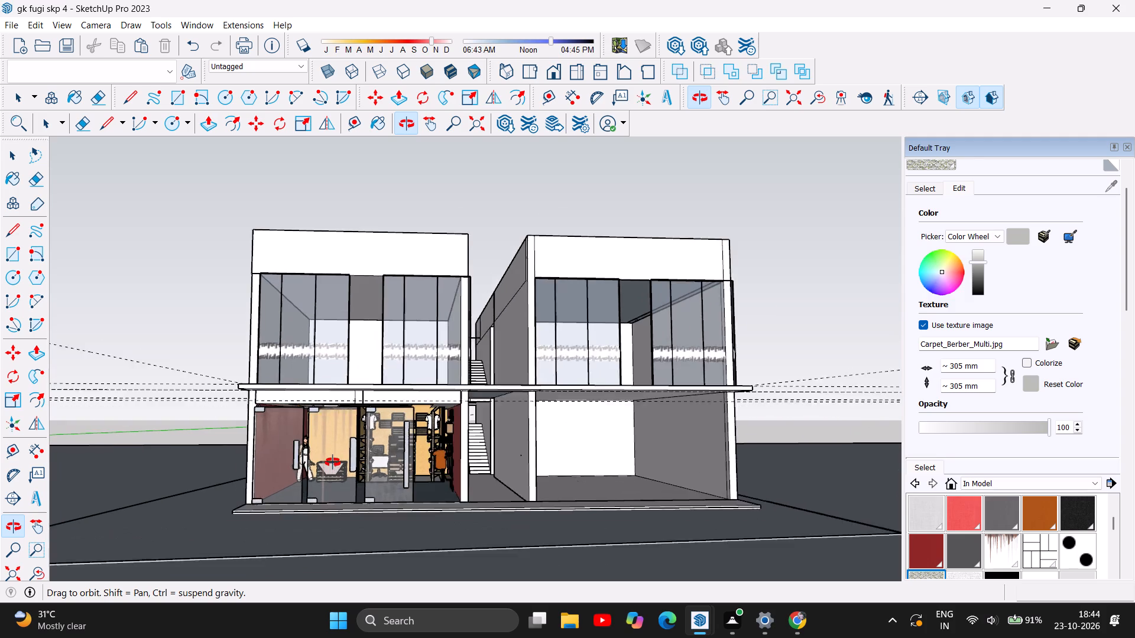
scroll(333, 463, up, 11)
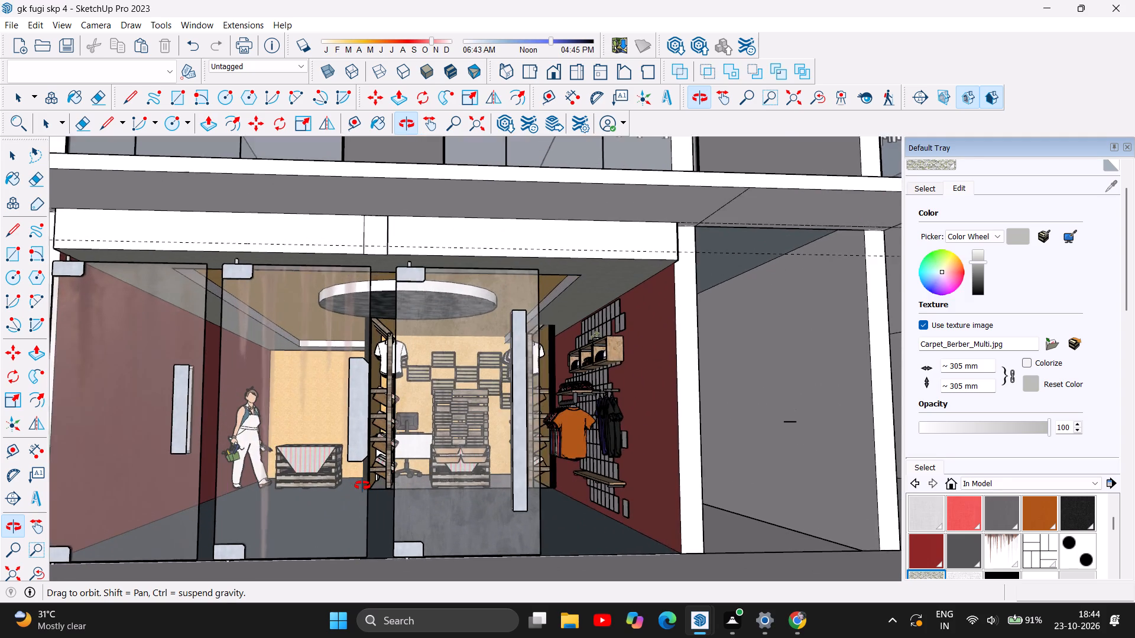
scroll(362, 486, up, 1)
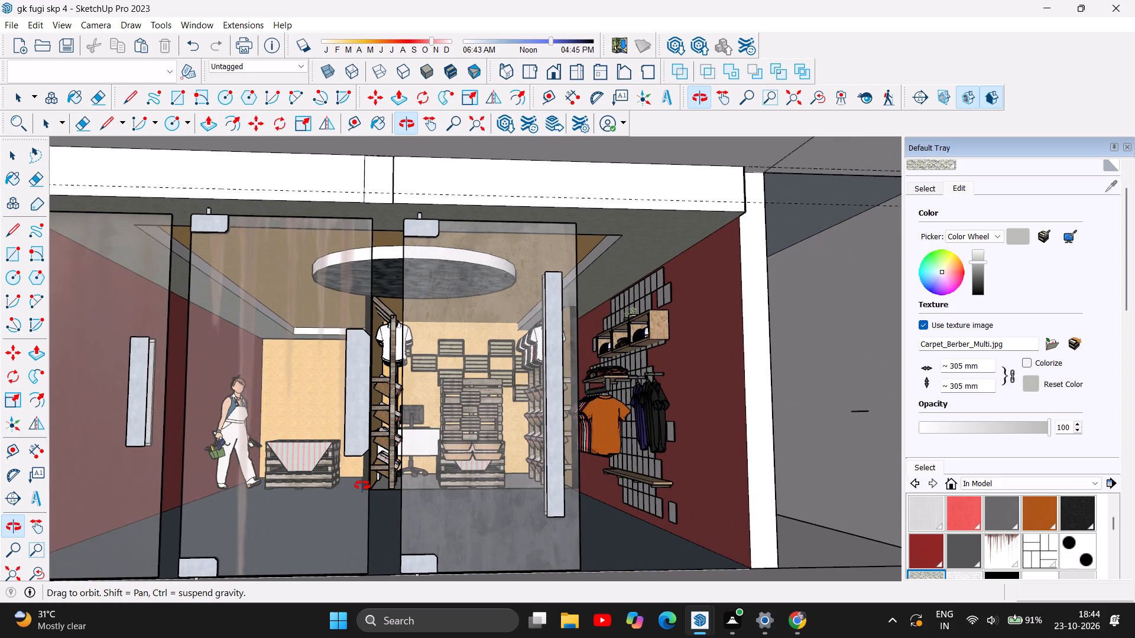
scroll(362, 486, up, 3)
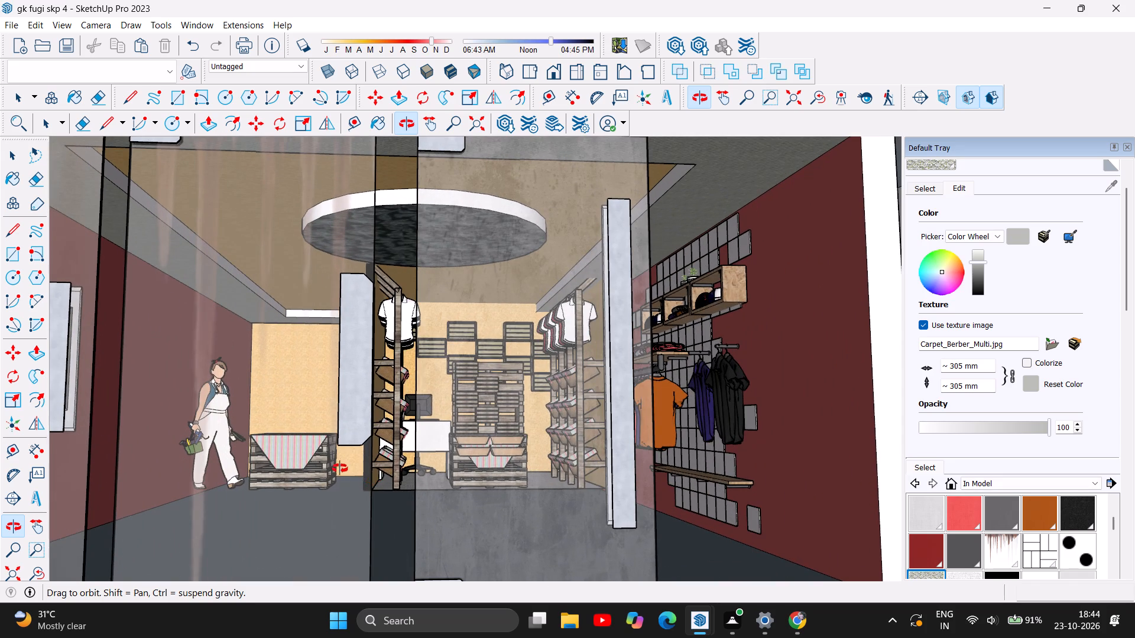
scroll(329, 468, down, 5)
scroll(275, 441, down, 5)
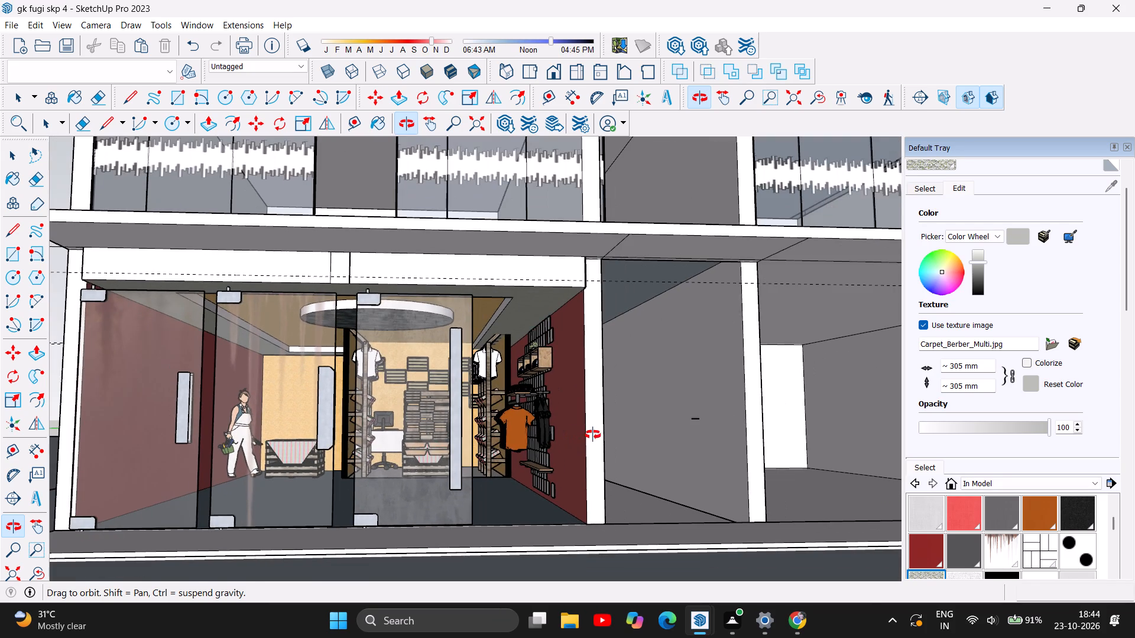
scroll(593, 435, up, 5)
scroll(510, 421, up, 8)
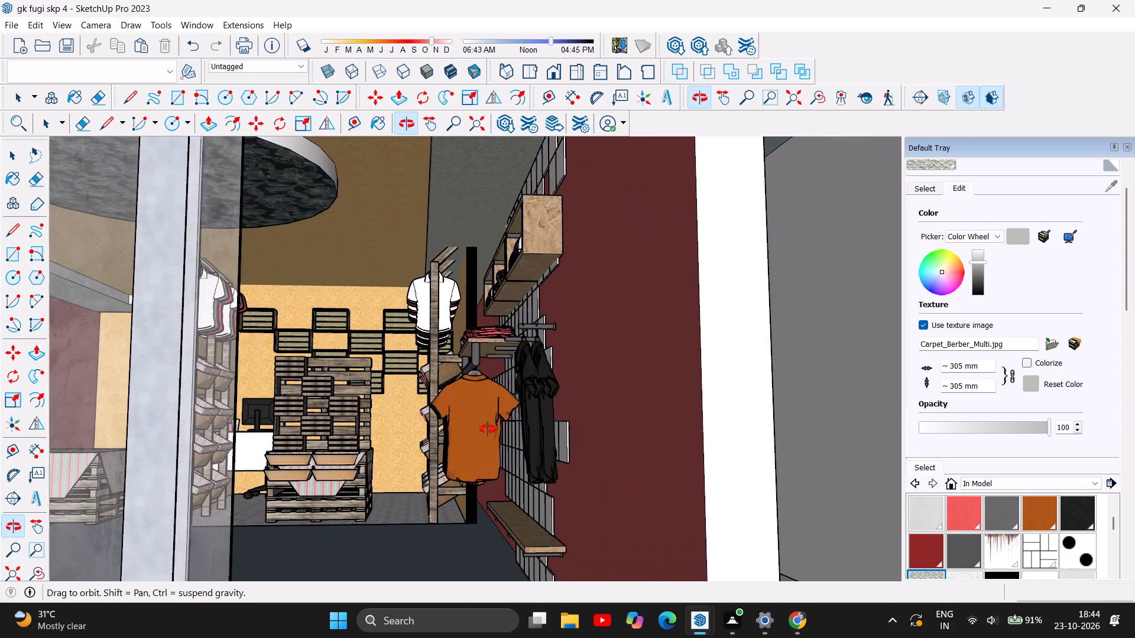
drag(302, 466, 323, 477)
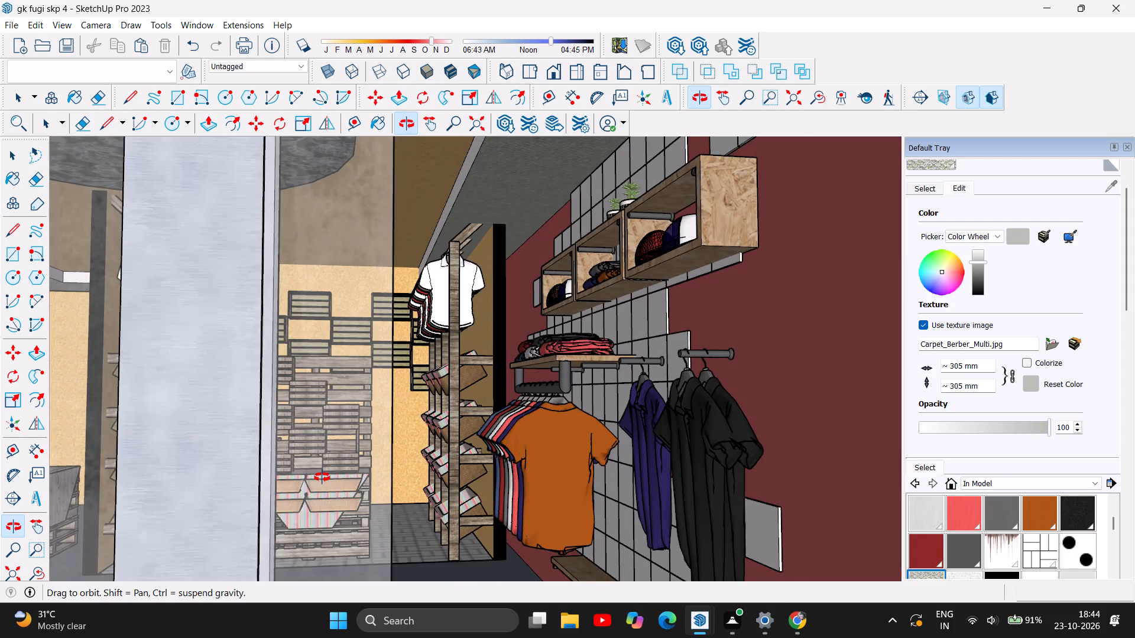
scroll(322, 477, down, 18)
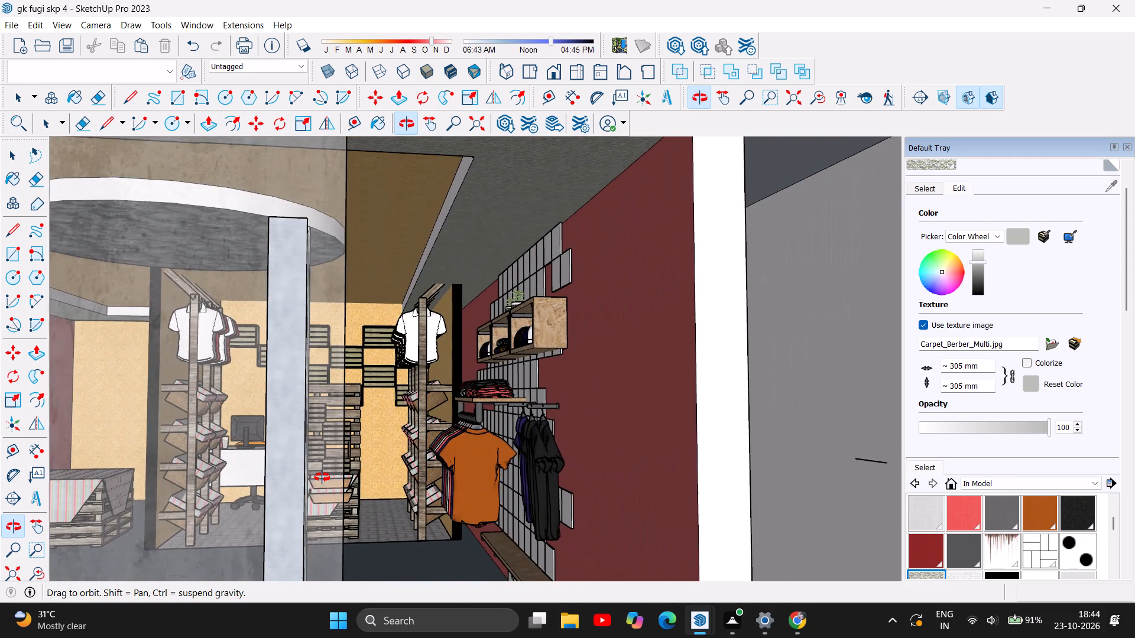
scroll(322, 477, down, 6)
scroll(233, 424, down, 7)
scroll(88, 379, down, 13)
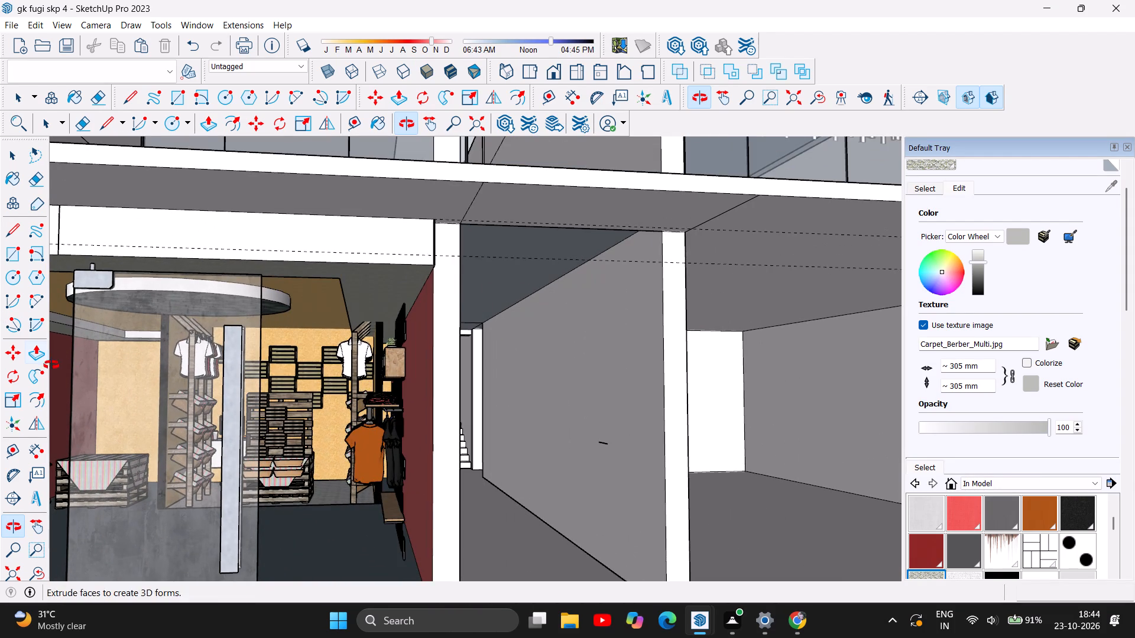
Examine the staircase at the end of the passage between the two blocks, and the building's front facade.
scroll(91, 351, down, 6)
scroll(103, 408, down, 8)
scroll(310, 407, up, 5)
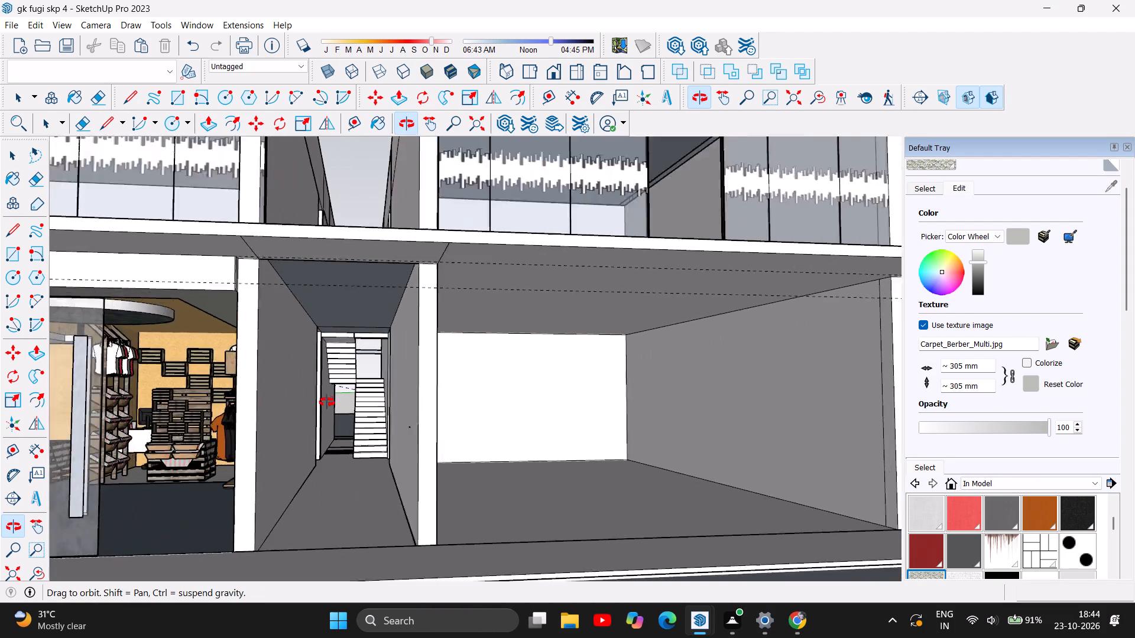
scroll(327, 402, up, 6)
scroll(408, 446, up, 2)
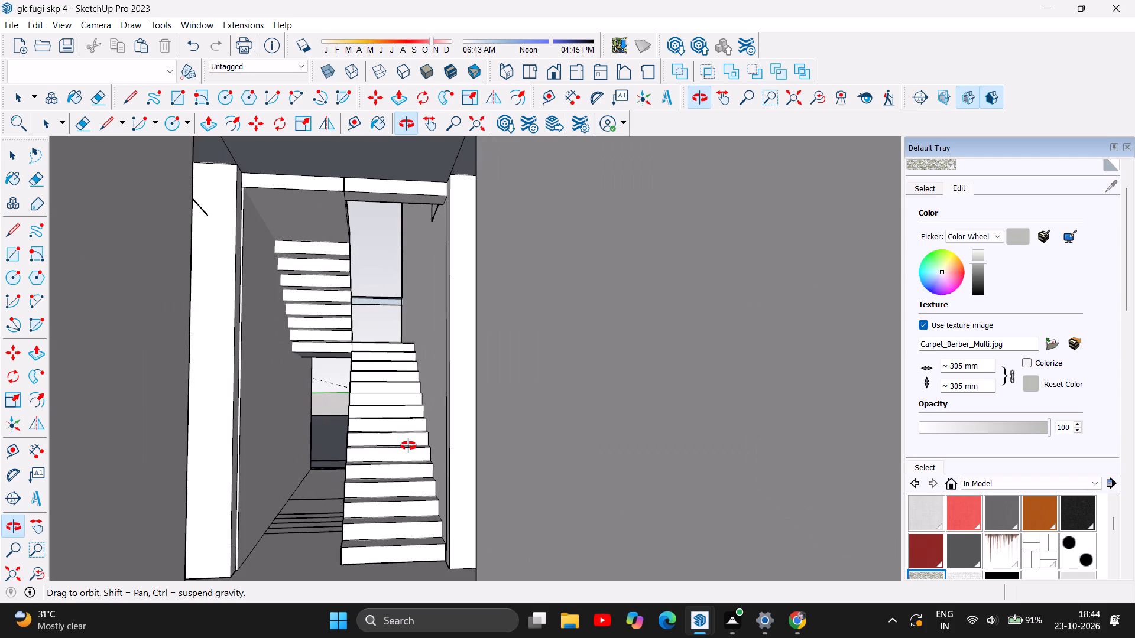
scroll(408, 446, up, 1)
scroll(408, 446, down, 2)
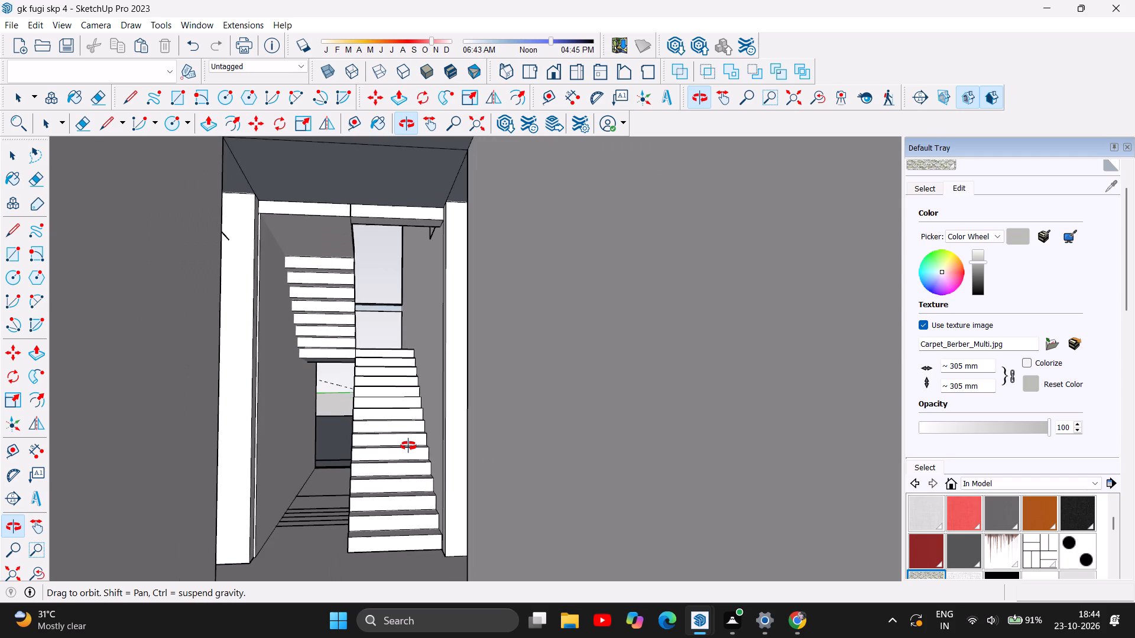
scroll(408, 446, down, 7)
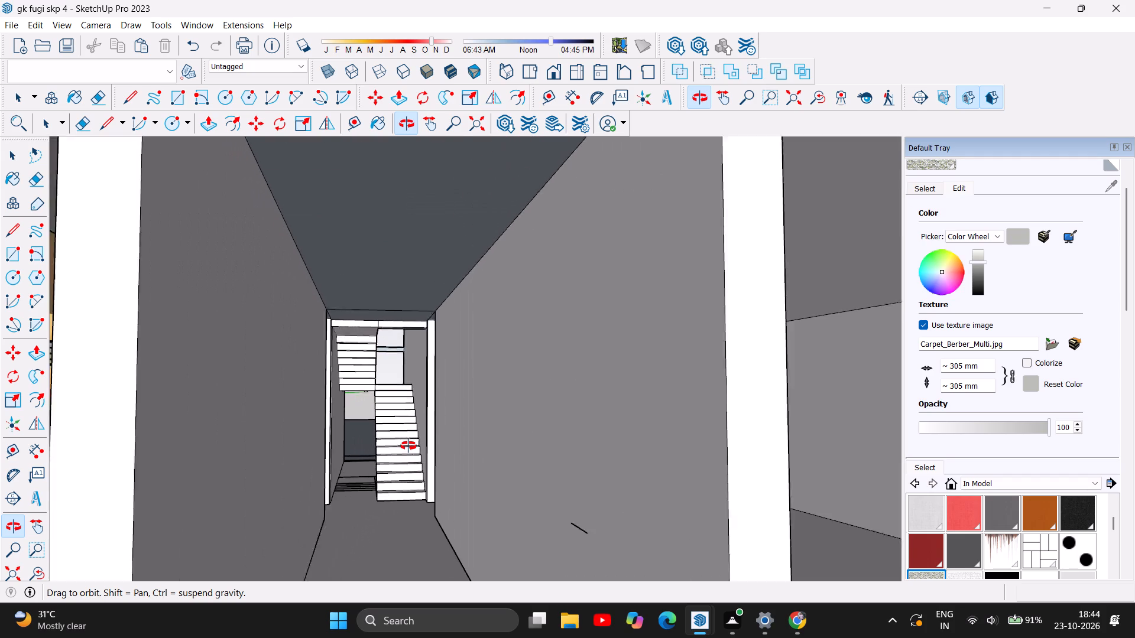
scroll(408, 446, down, 9)
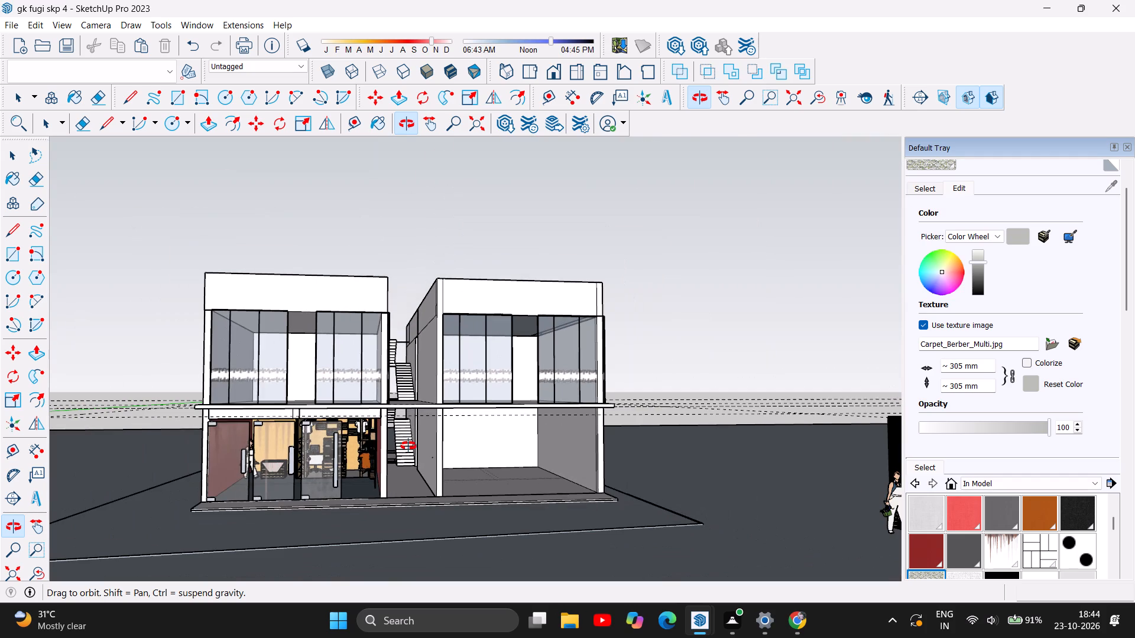
drag(404, 454, 378, 470)
drag(286, 447, 315, 452)
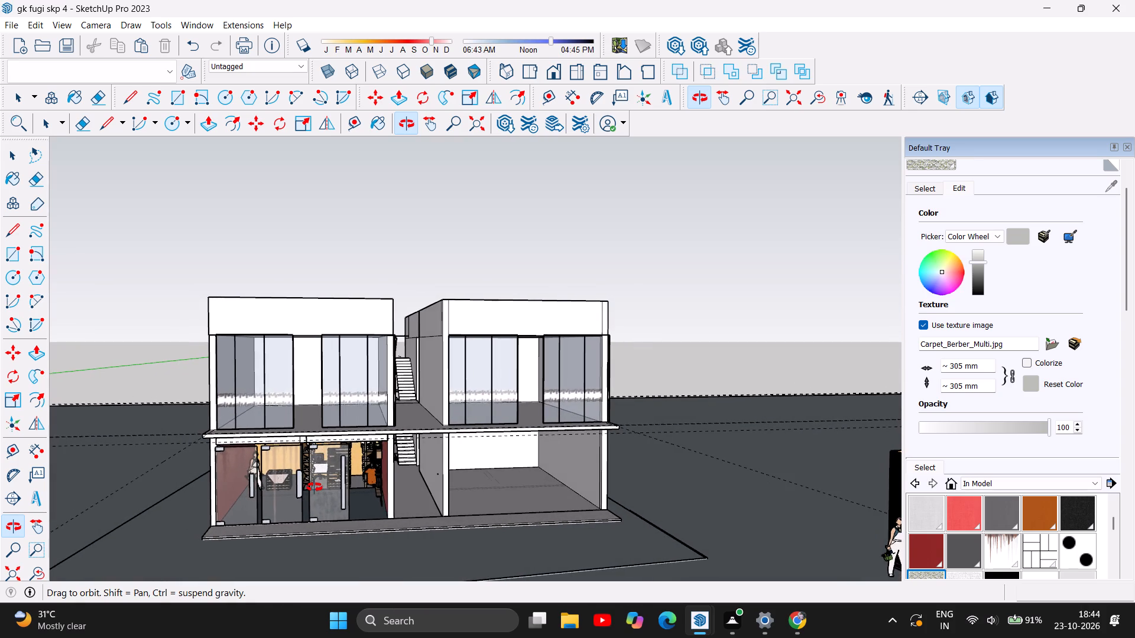
scroll(314, 487, up, 3)
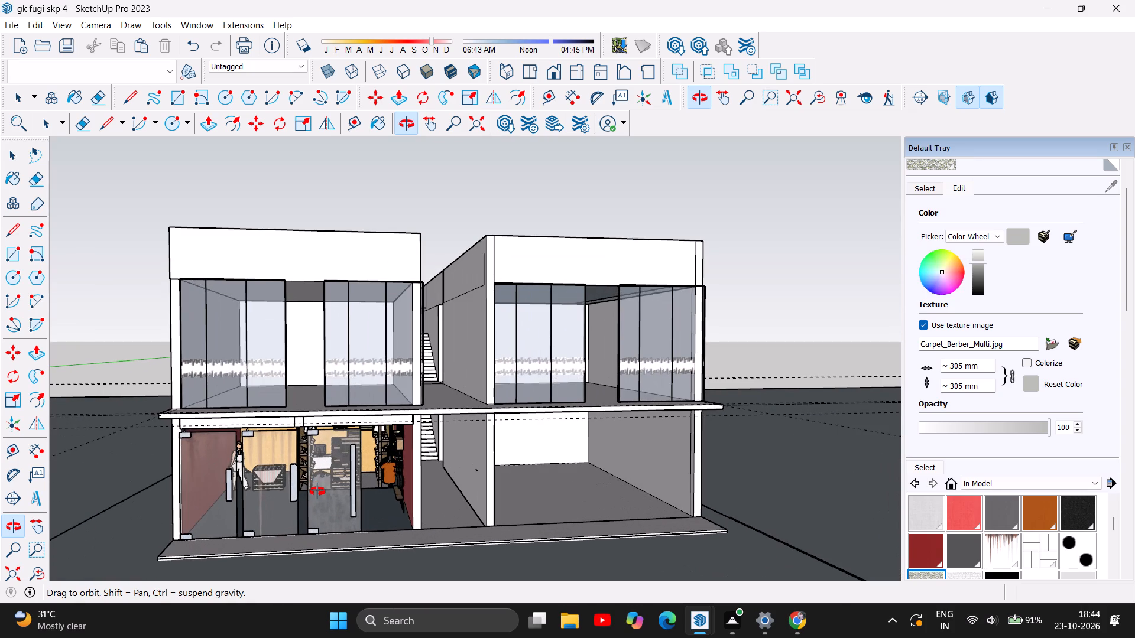
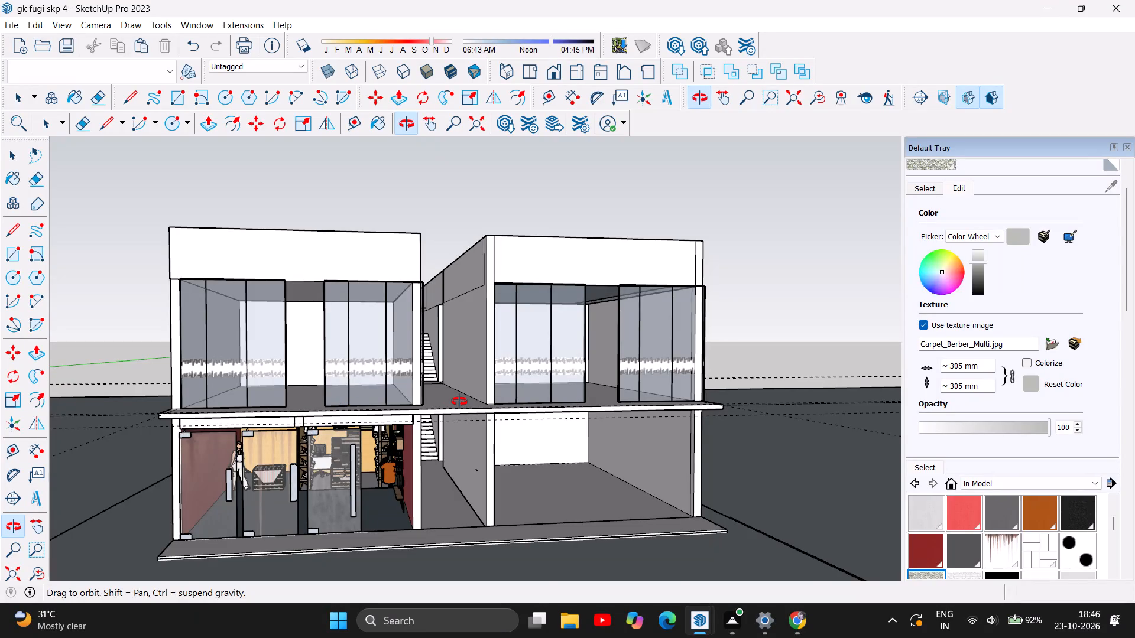
Examine the two-storey building's front facade, including the upper-floor glazing and the clothing shop's glass doors.
scroll(473, 396, up, 7)
scroll(474, 396, down, 7)
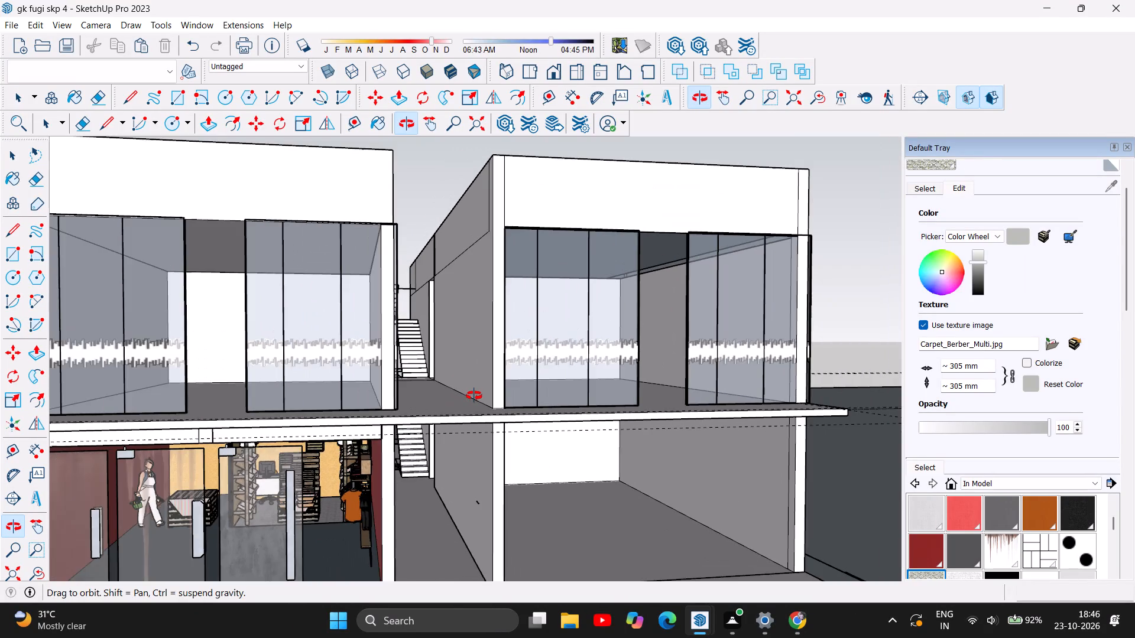
scroll(474, 396, down, 10)
scroll(349, 516, up, 3)
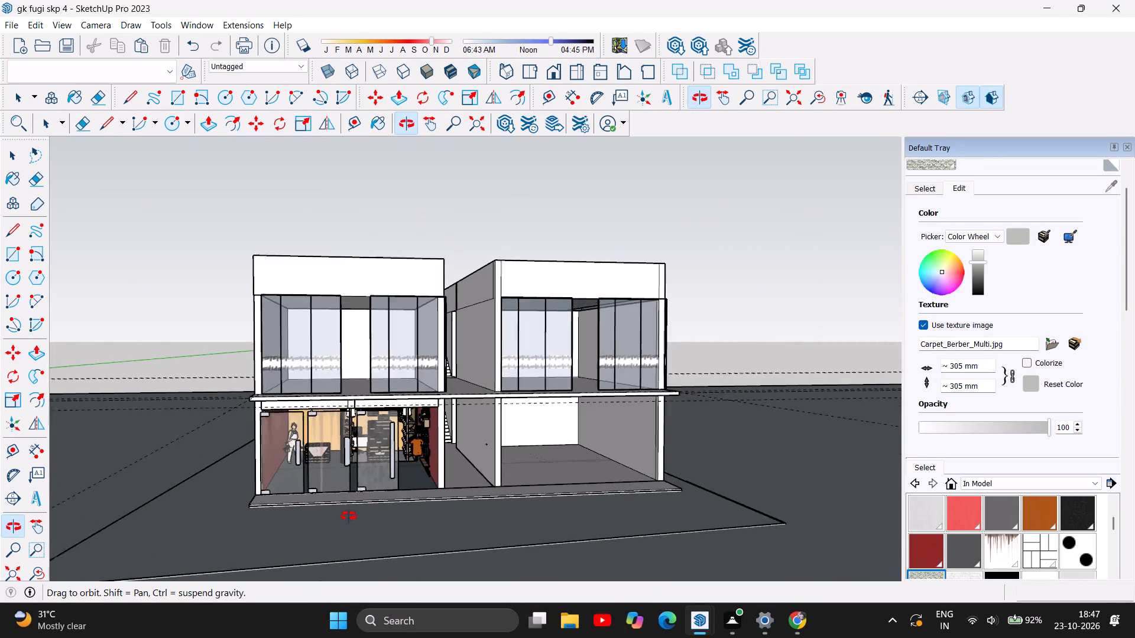
scroll(349, 516, up, 4)
scroll(301, 484, up, 8)
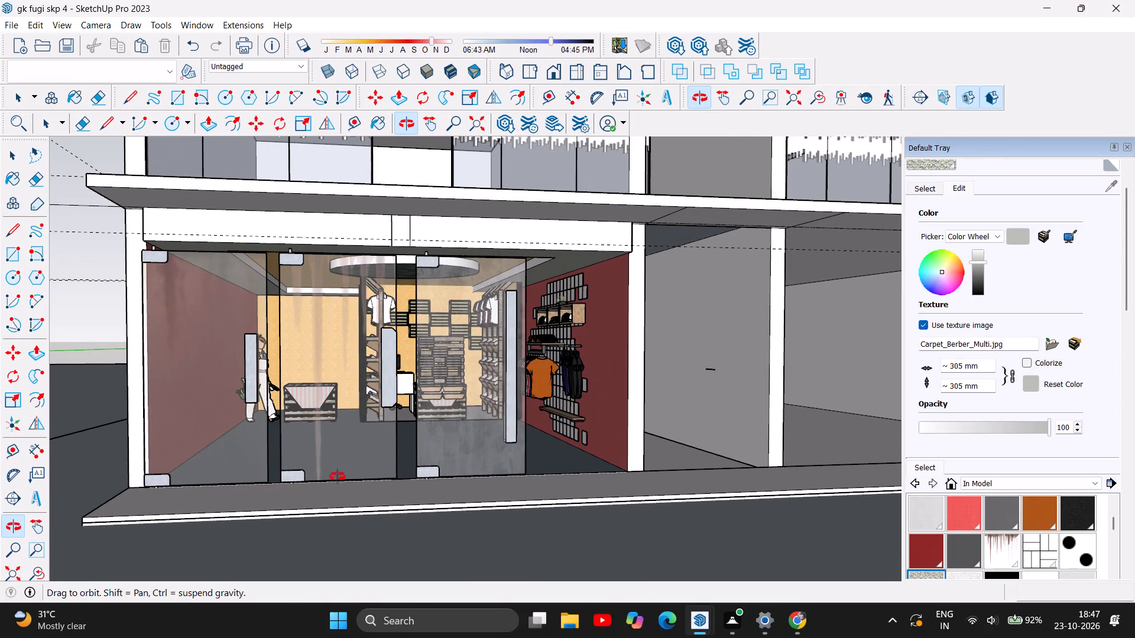
scroll(332, 483, down, 11)
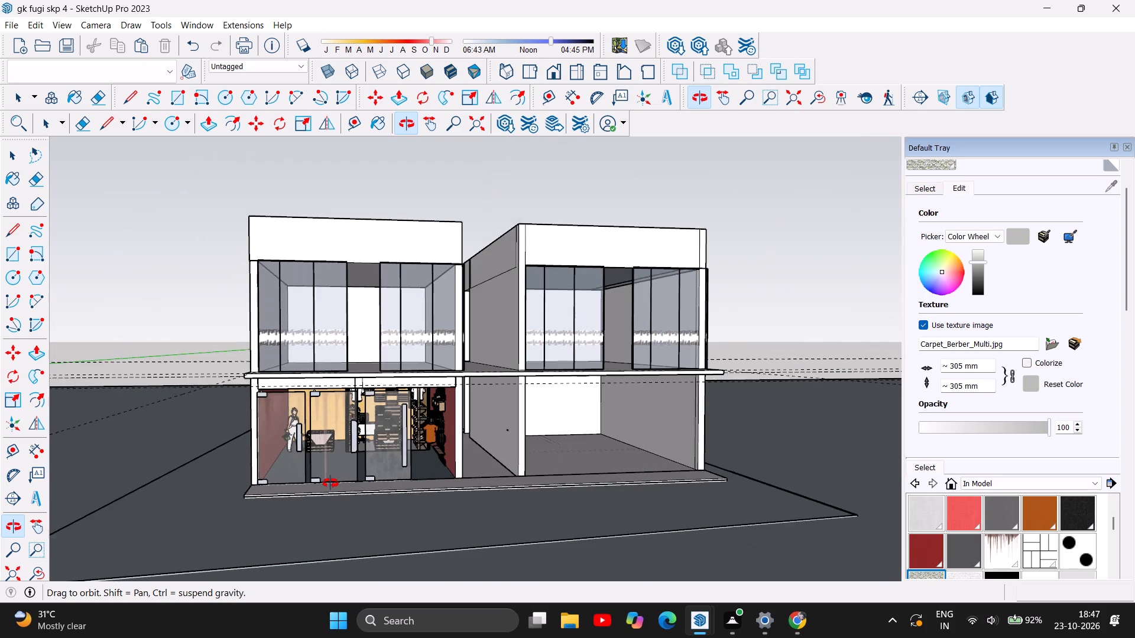
scroll(330, 483, down, 2)
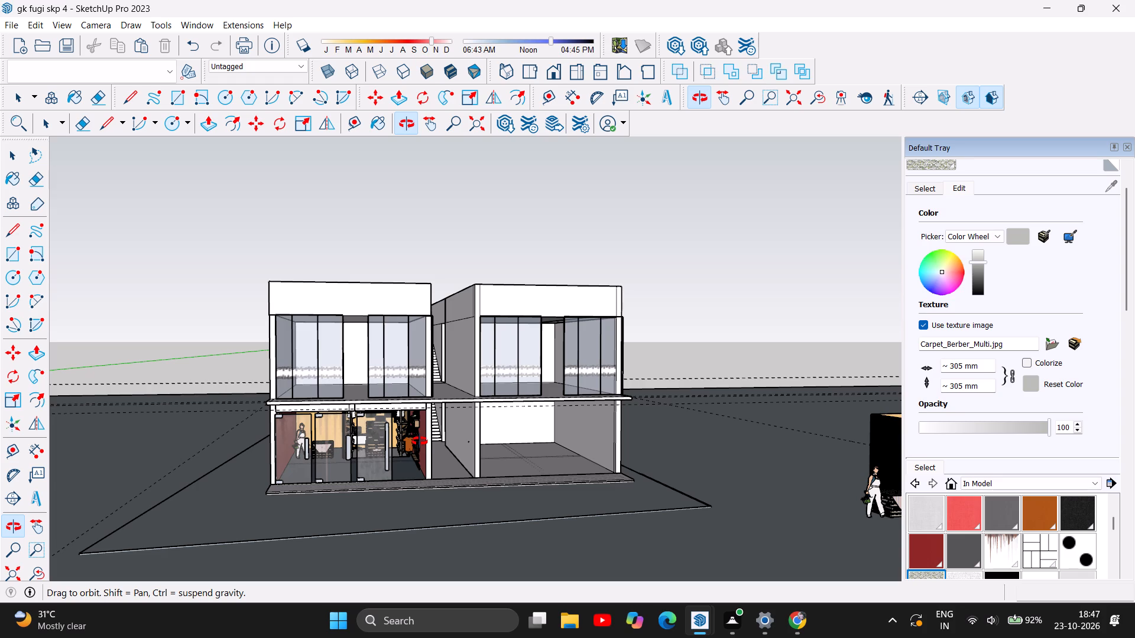
Save the model.
key(ctrl+s)
Examine the clothing shop from its glass doors inward, including the clothing rails, crate displays and shelves on the red wall.
scroll(432, 475, up, 2)
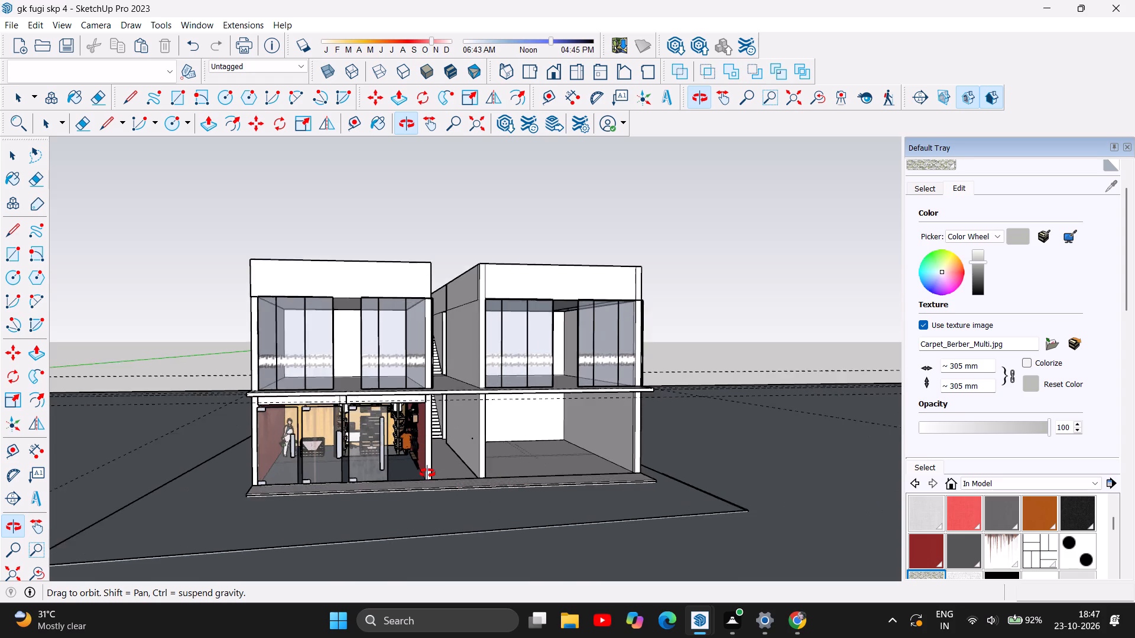
scroll(427, 473, up, 10)
drag(374, 467, 420, 466)
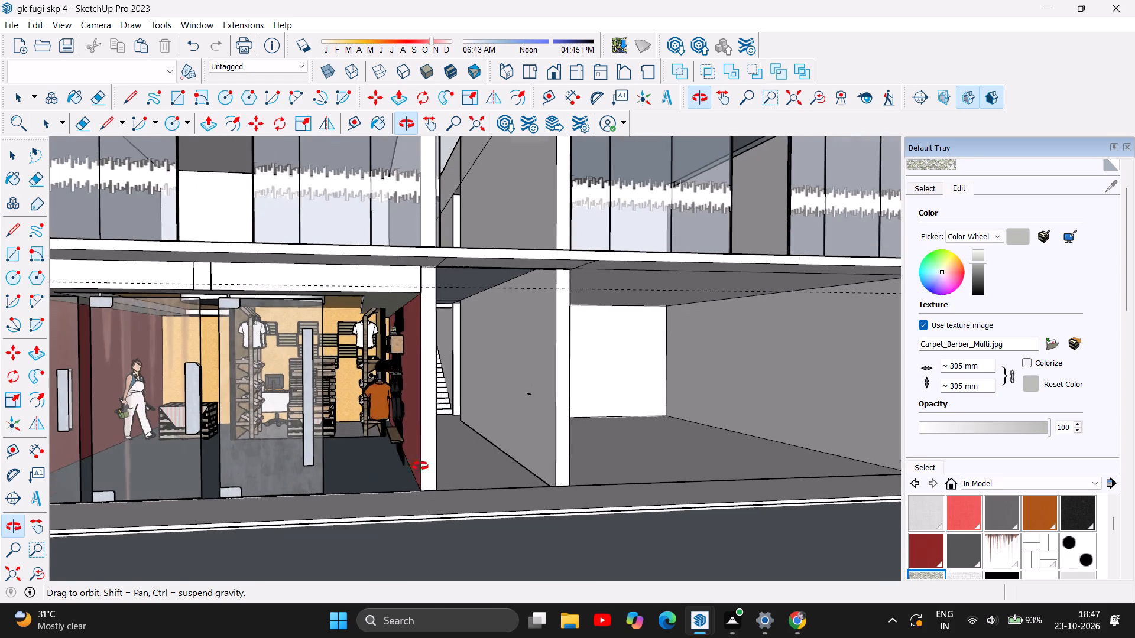
drag(420, 466, 509, 474)
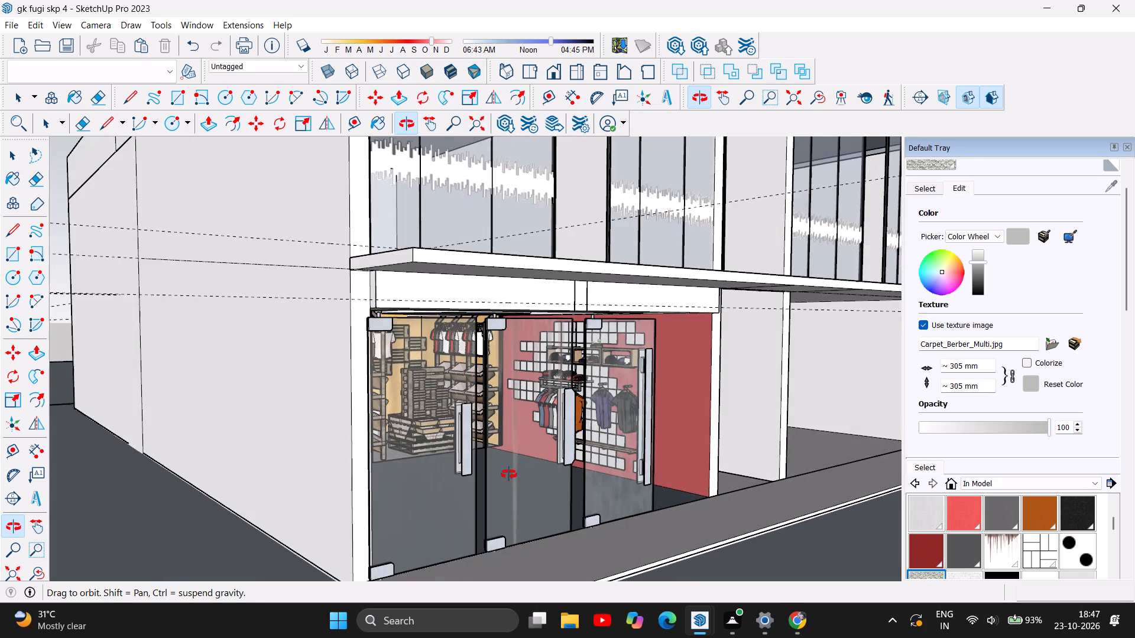
drag(509, 474, 442, 474)
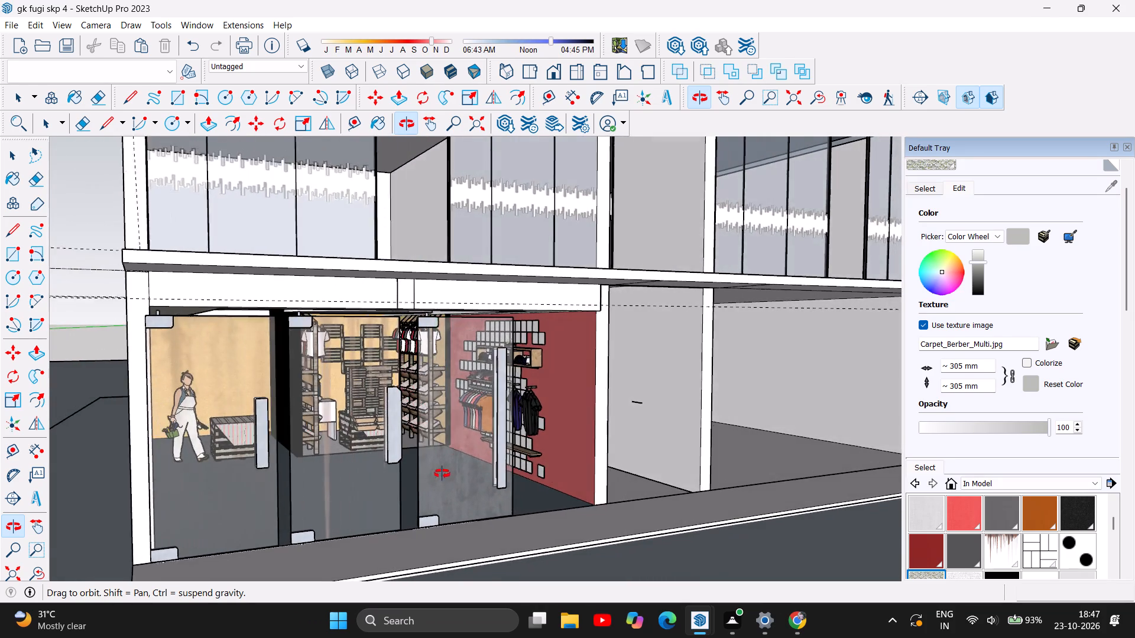
drag(442, 474, 401, 473)
scroll(368, 441, up, 6)
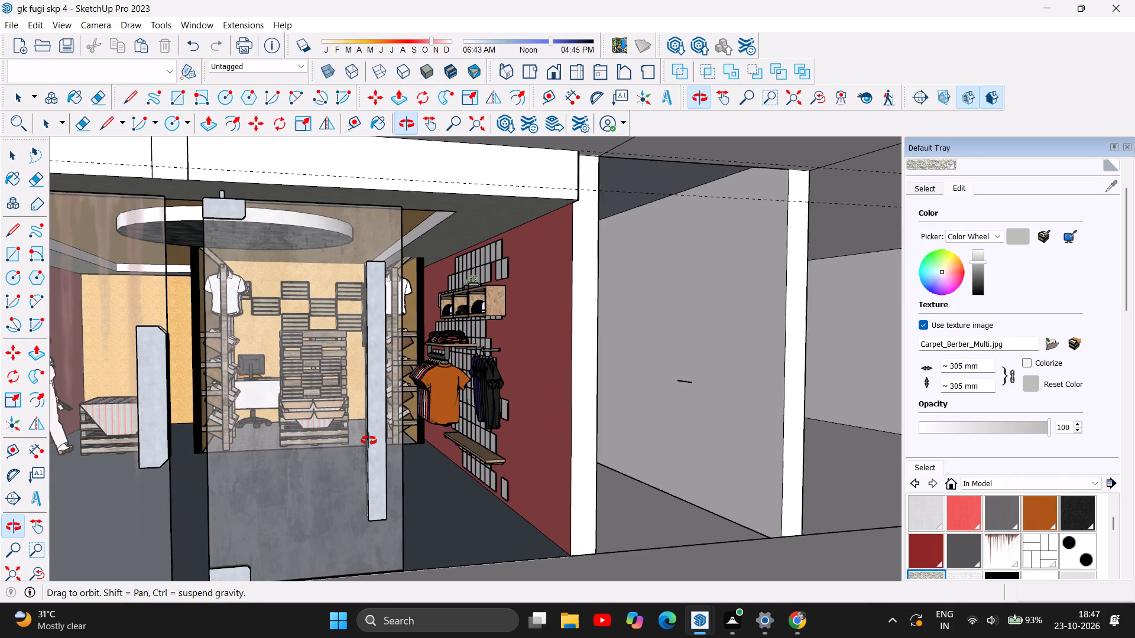
scroll(439, 367, up, 4)
drag(430, 394, 388, 408)
scroll(345, 352, up, 2)
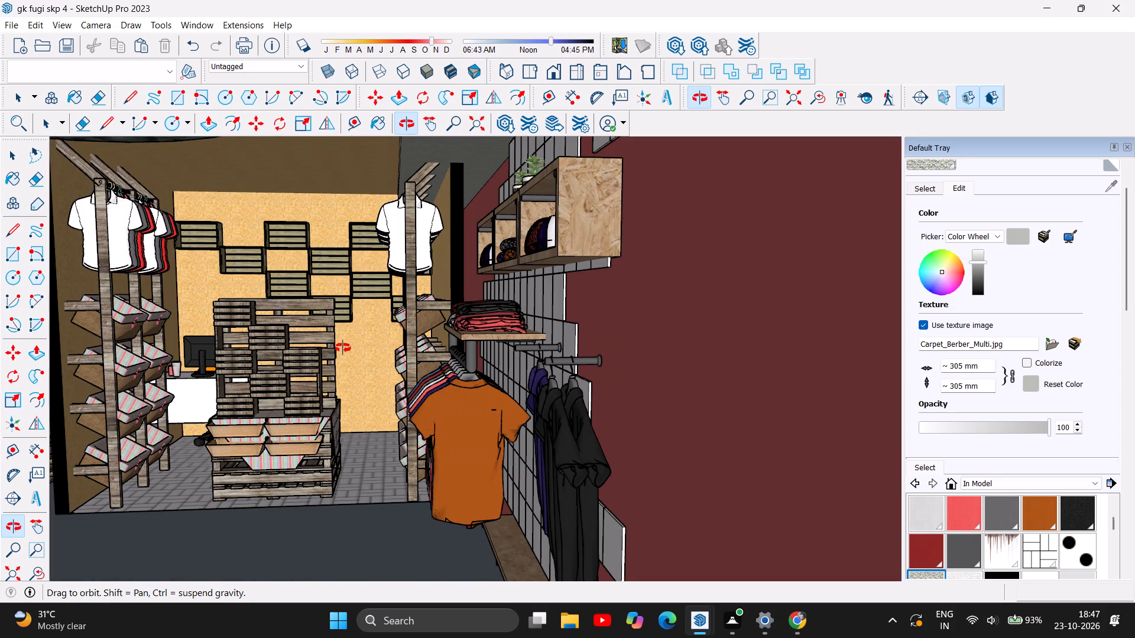
drag(356, 406, 336, 405)
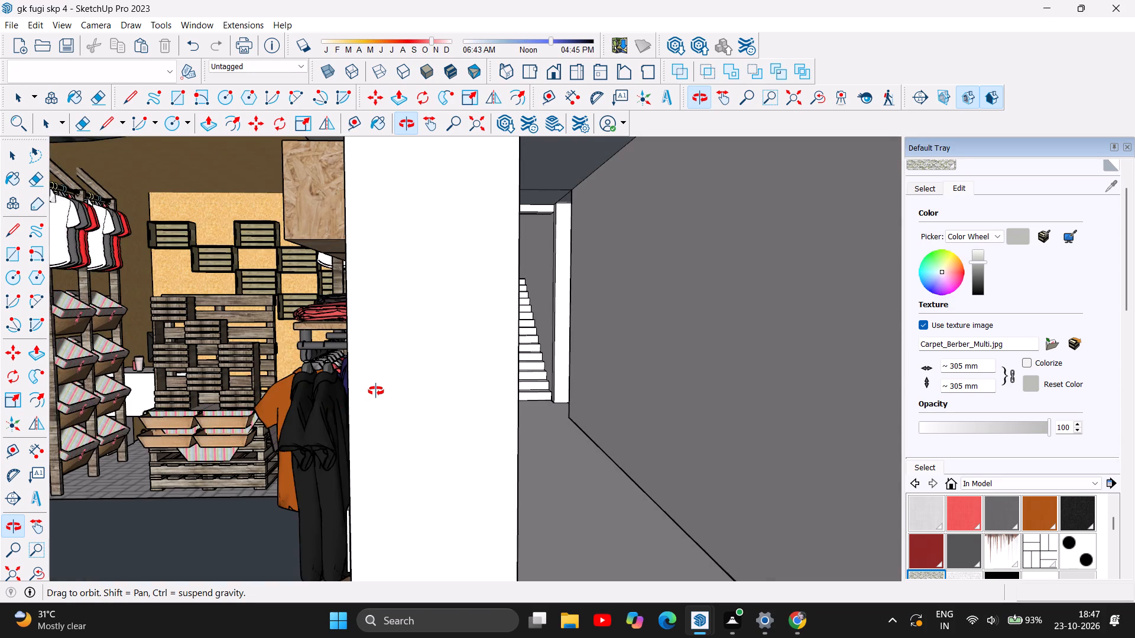
Examine the staircase passage between the two blocks, the building's front from both sides, and the glazed shop front.
scroll(376, 391, down, 13)
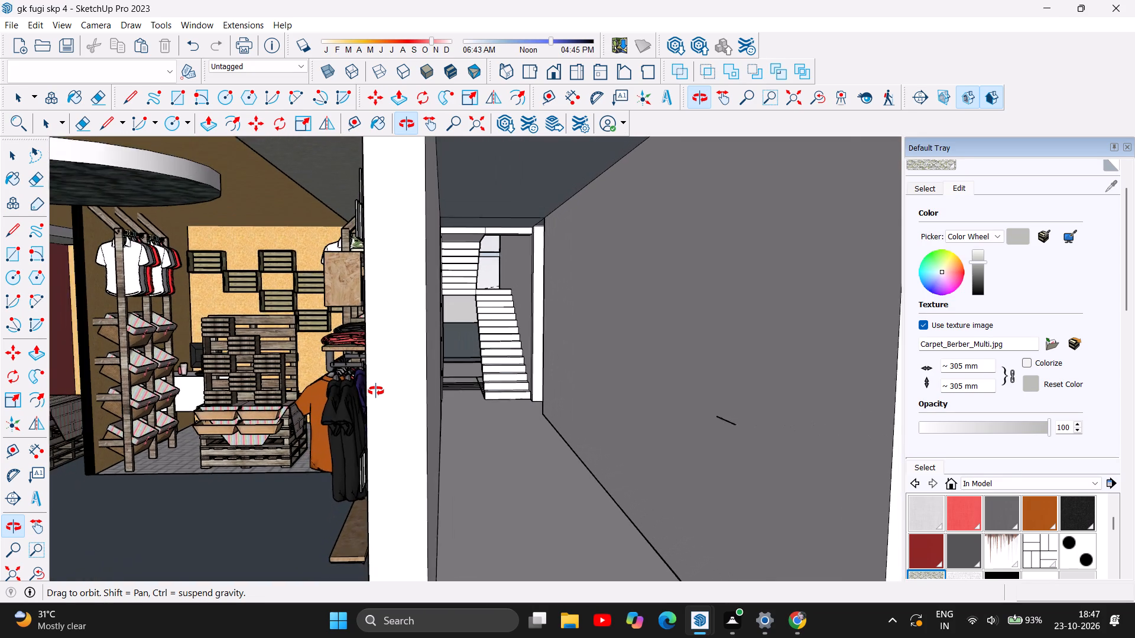
scroll(376, 391, down, 16)
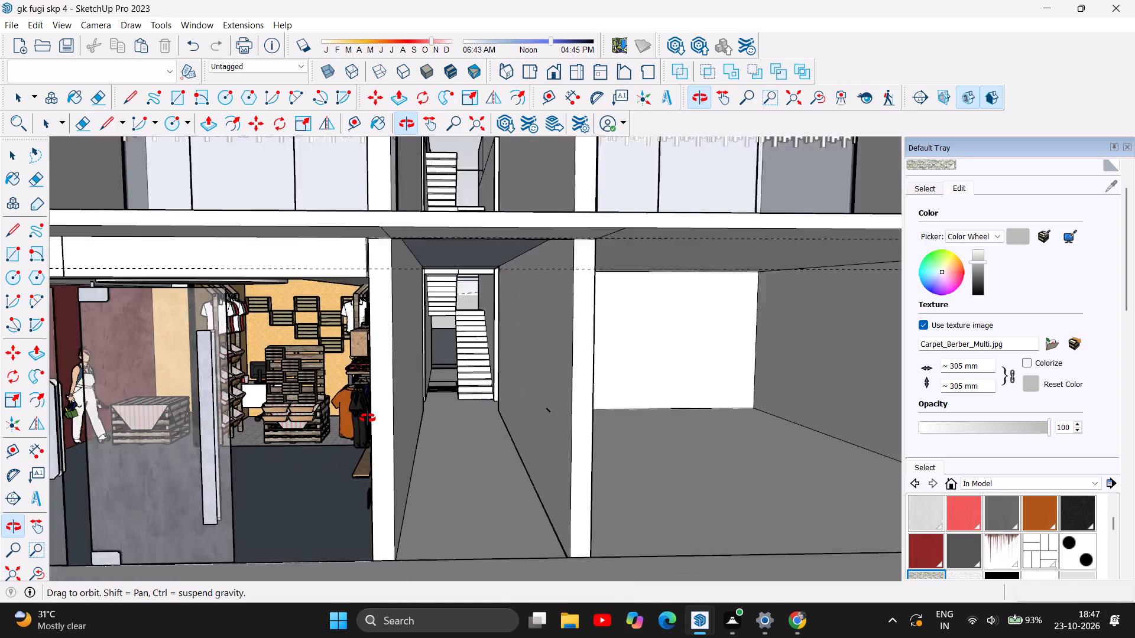
scroll(368, 418, down, 6)
drag(349, 462, 317, 464)
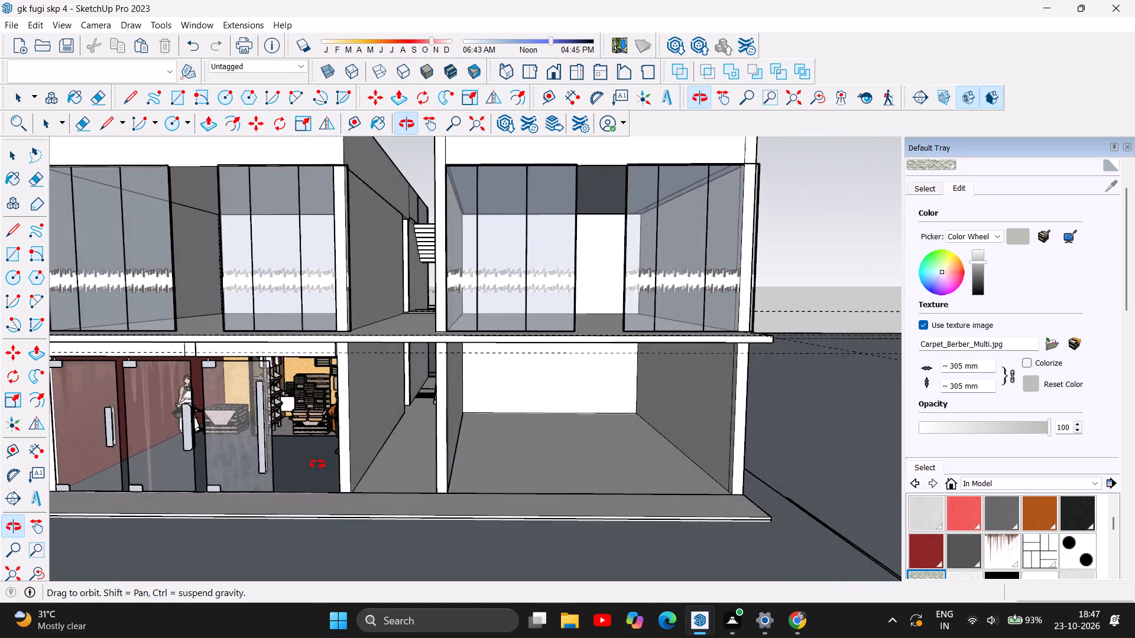
drag(317, 464, 311, 465)
scroll(461, 464, down, 6)
drag(336, 487, 374, 480)
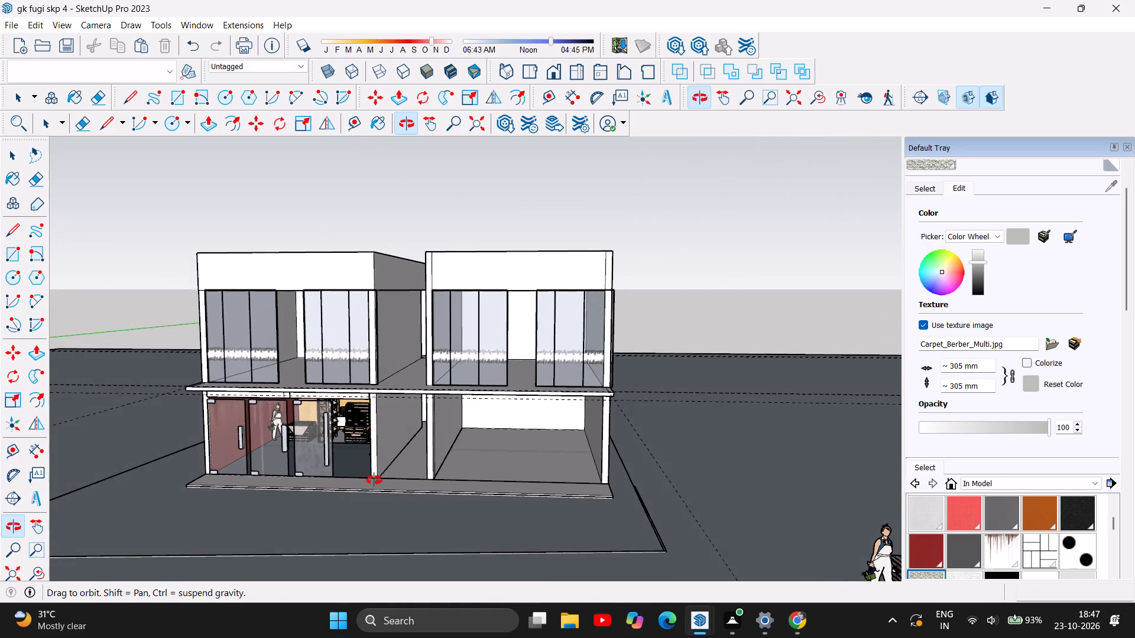
drag(374, 480, 464, 467)
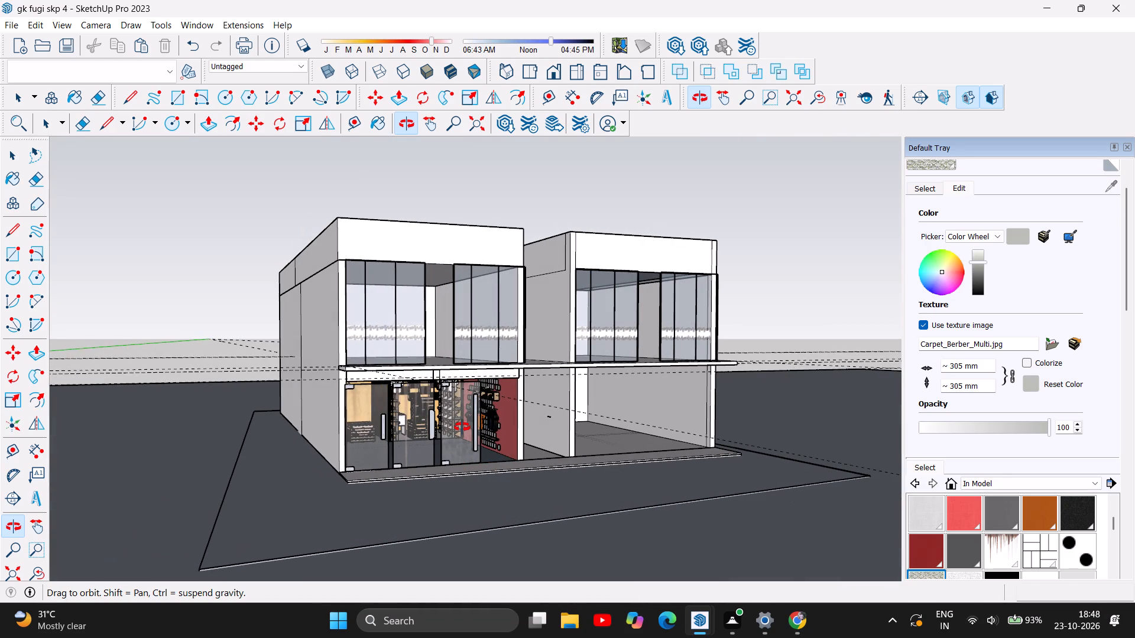
scroll(462, 427, up, 14)
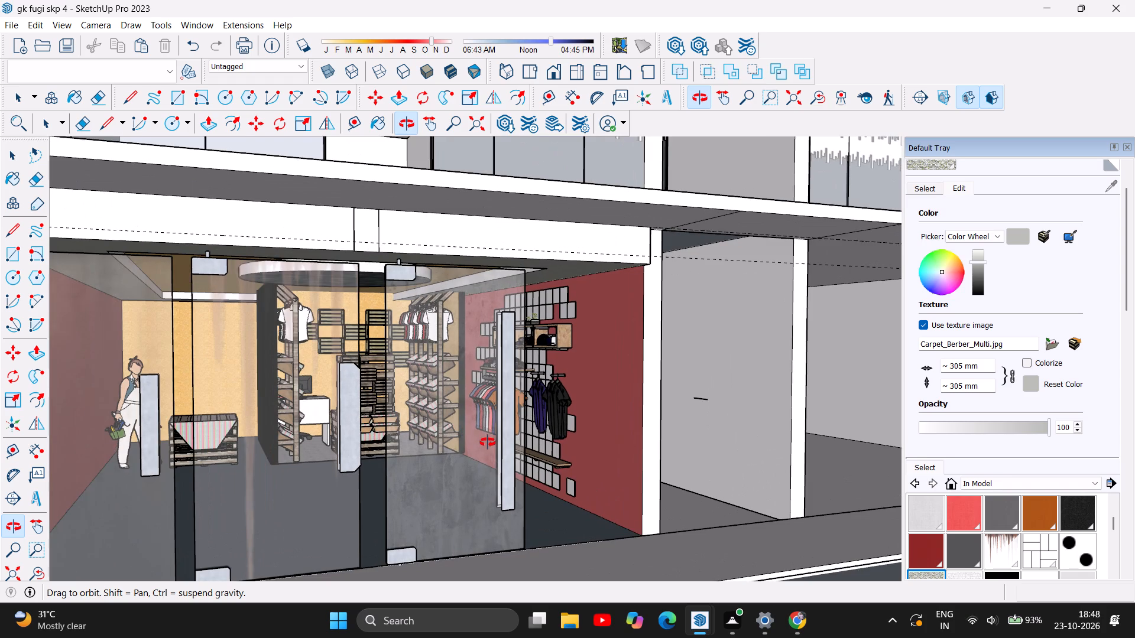
drag(476, 456, 454, 455)
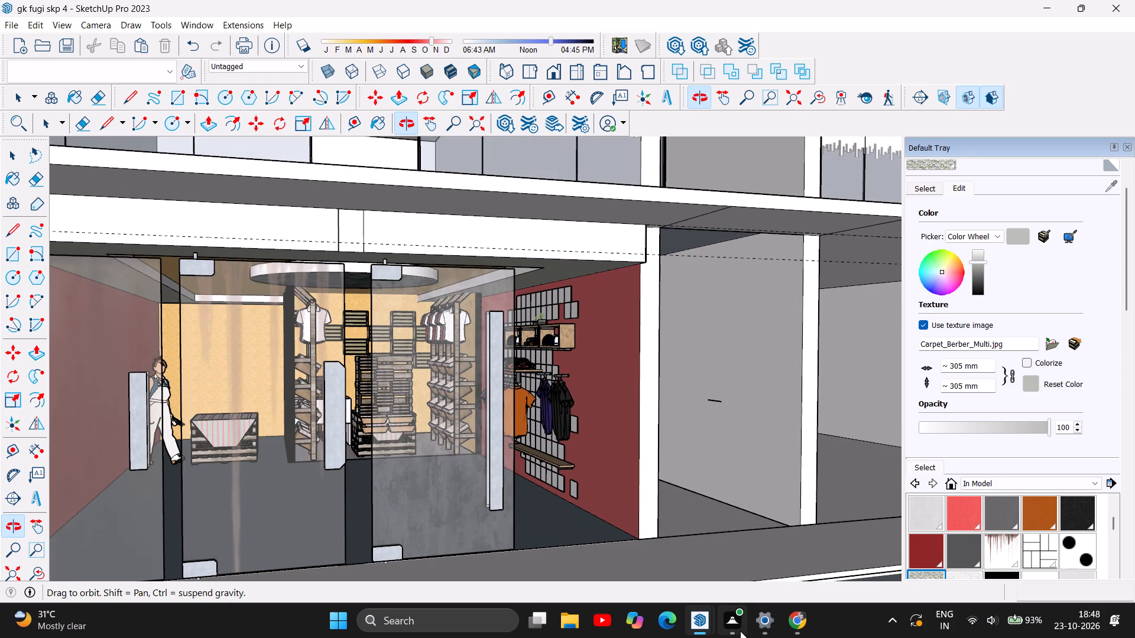
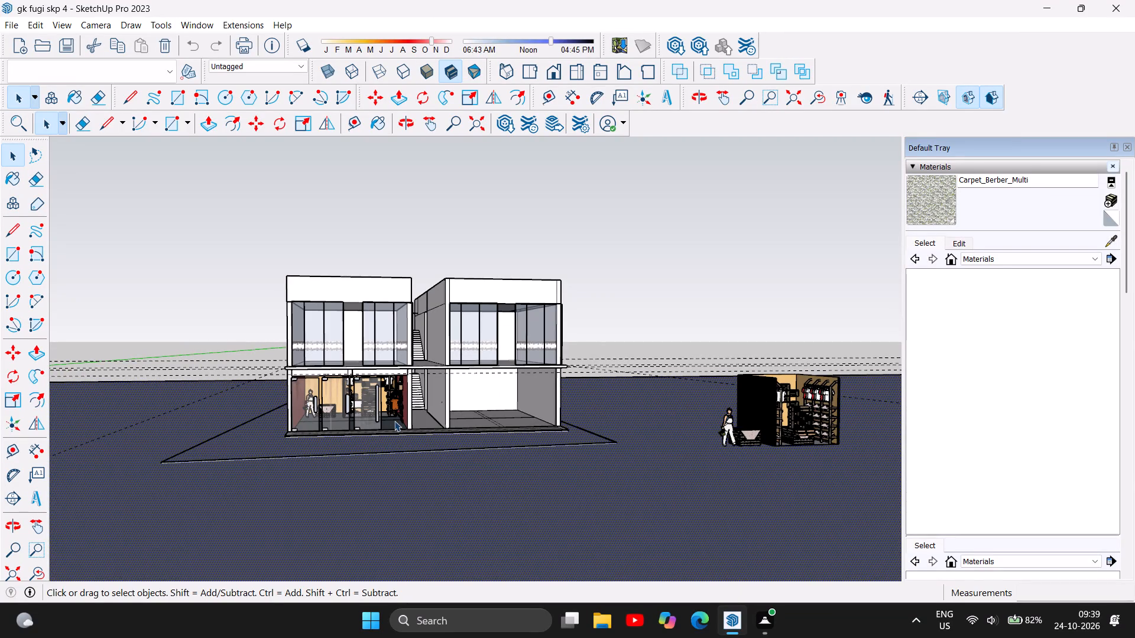
Examine the two-storey building's exterior from the front, its side corner and slightly above.
scroll(399, 416, up, 3)
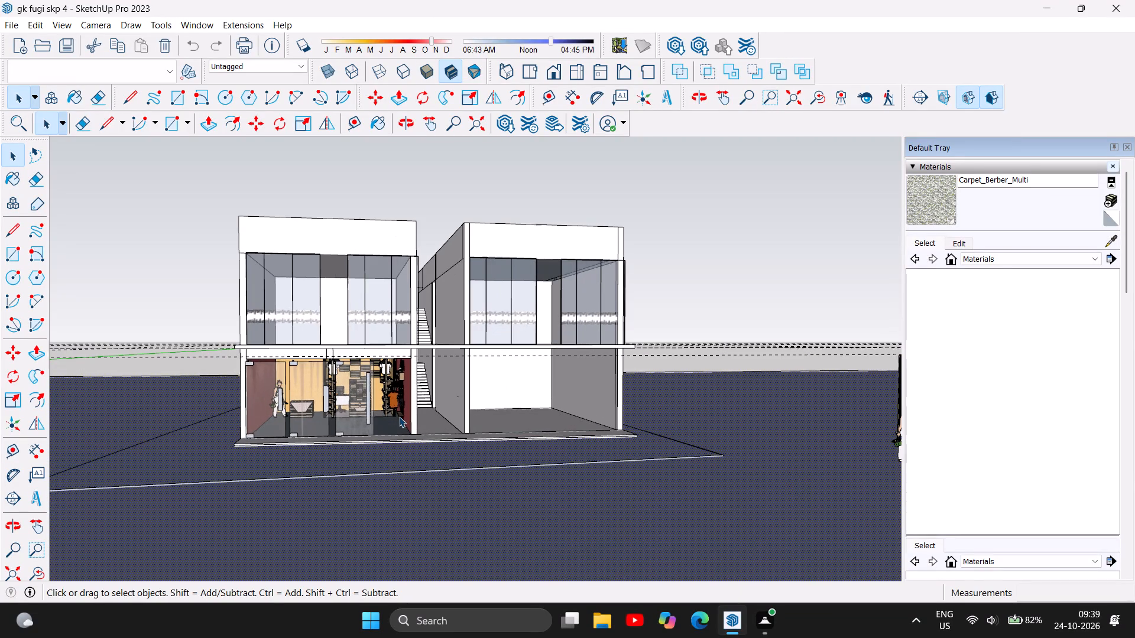
click(408, 119)
drag(207, 395, 333, 404)
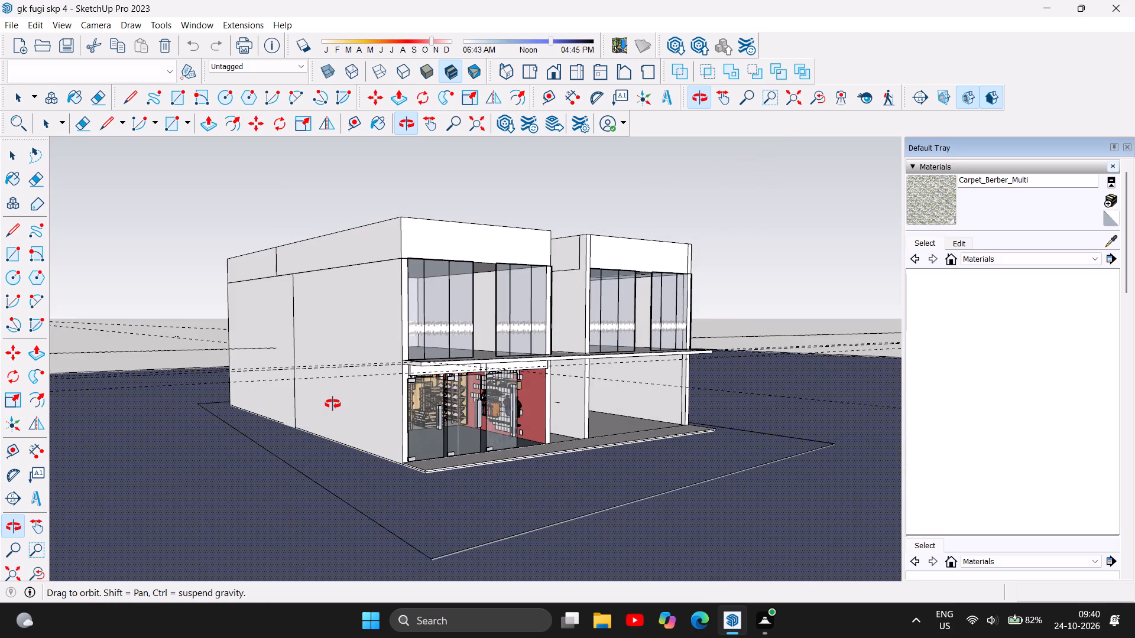
drag(652, 357, 593, 399)
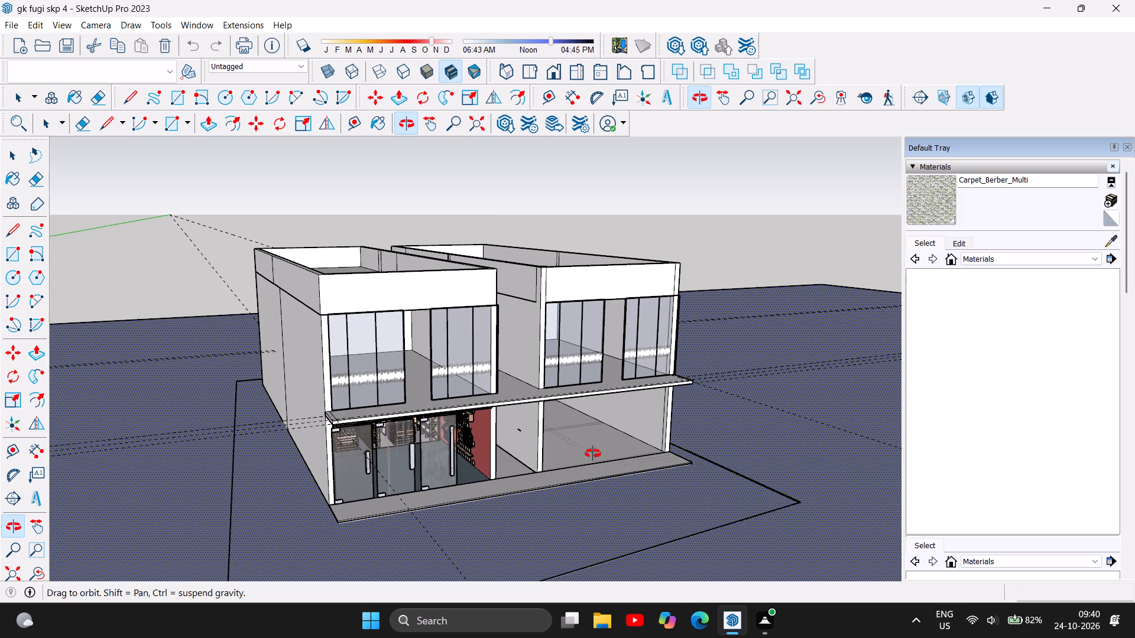
scroll(163, 363, down, 4)
drag(317, 491, 367, 427)
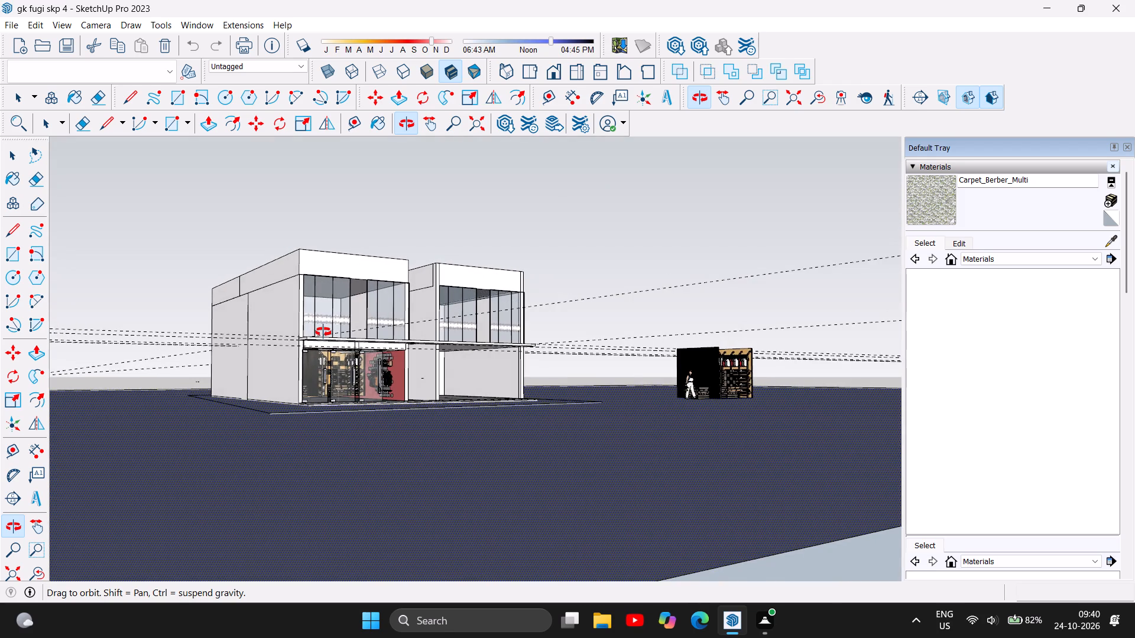
scroll(323, 332, up, 5)
scroll(443, 428, up, 4)
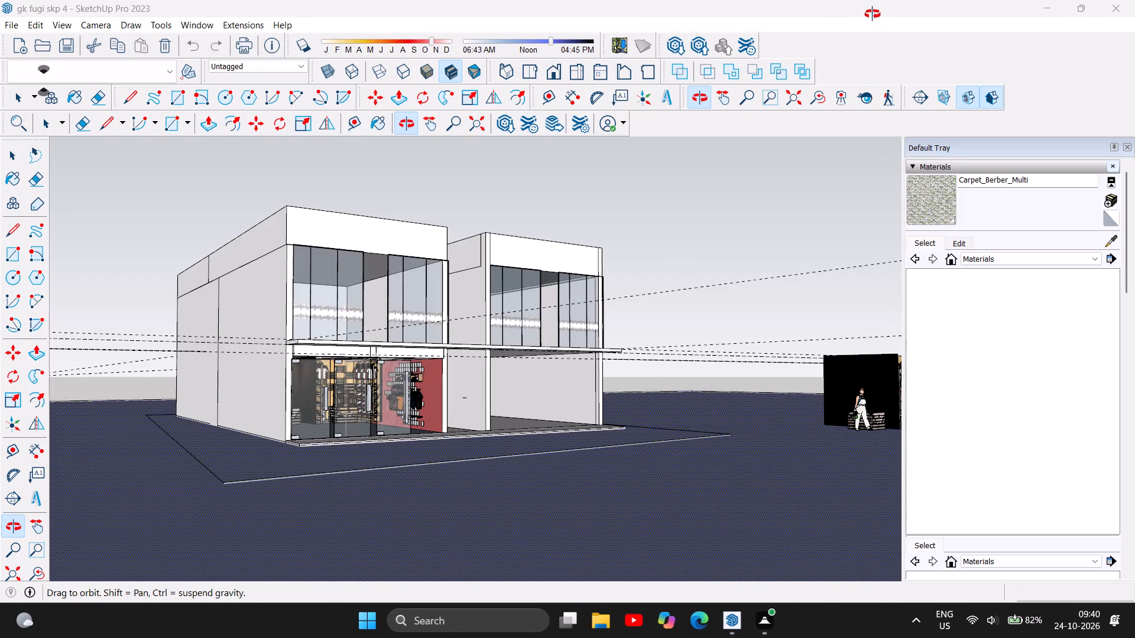
Examine the clothing shop's glass front, the empty ground-floor unit beside it and the staircase passage between the blocks.
scroll(346, 441, up, 6)
scroll(500, 375, up, 6)
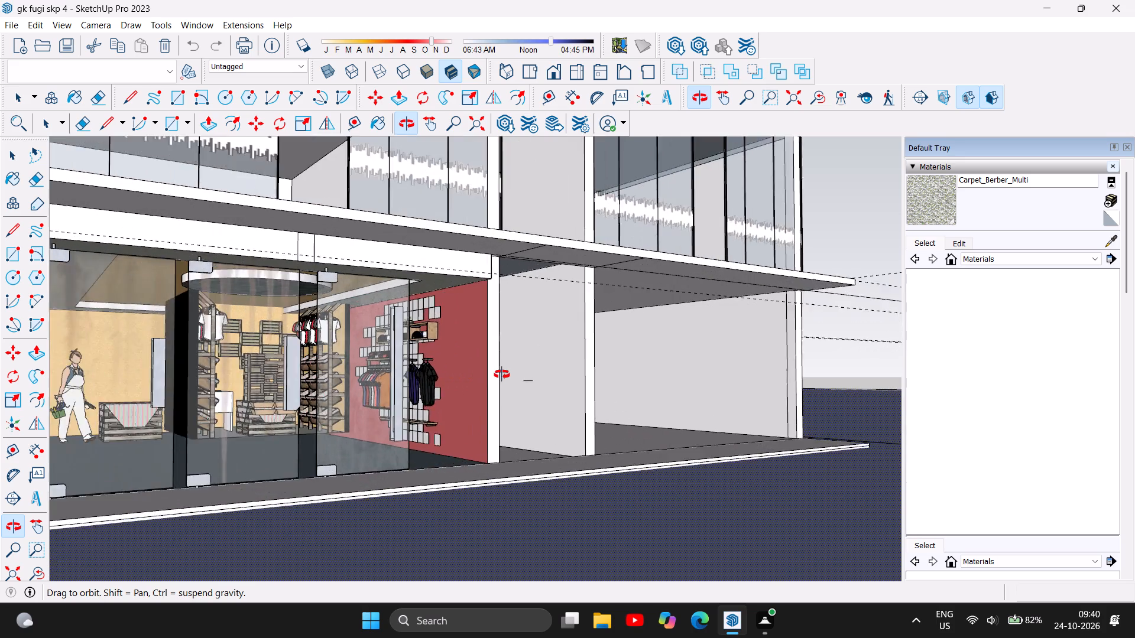
drag(423, 447, 342, 456)
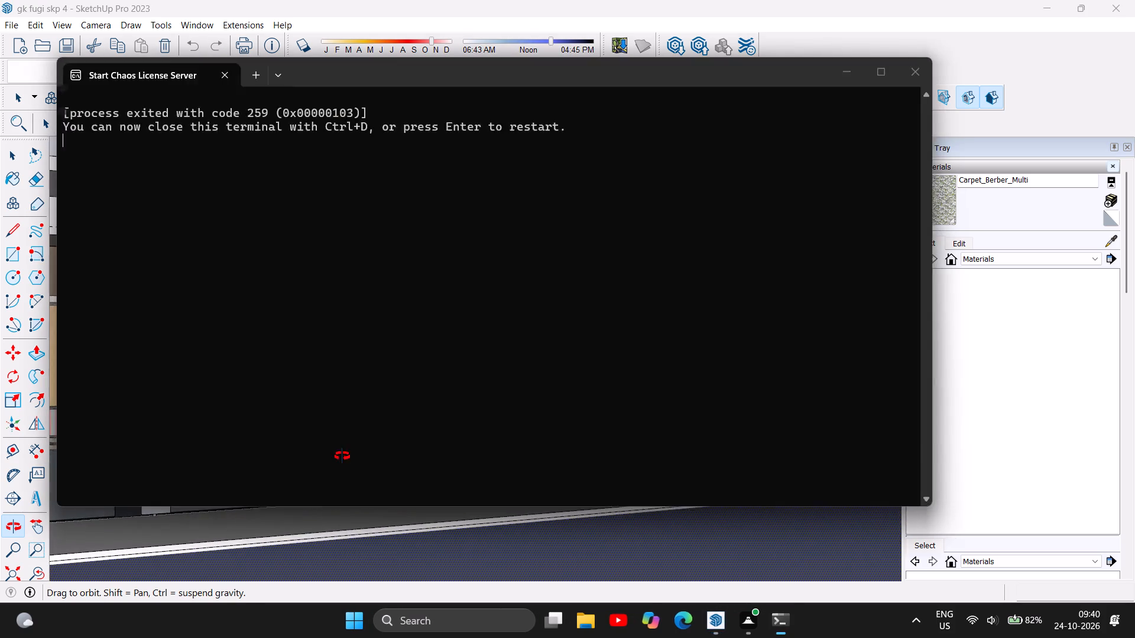
drag(442, 479, 305, 479)
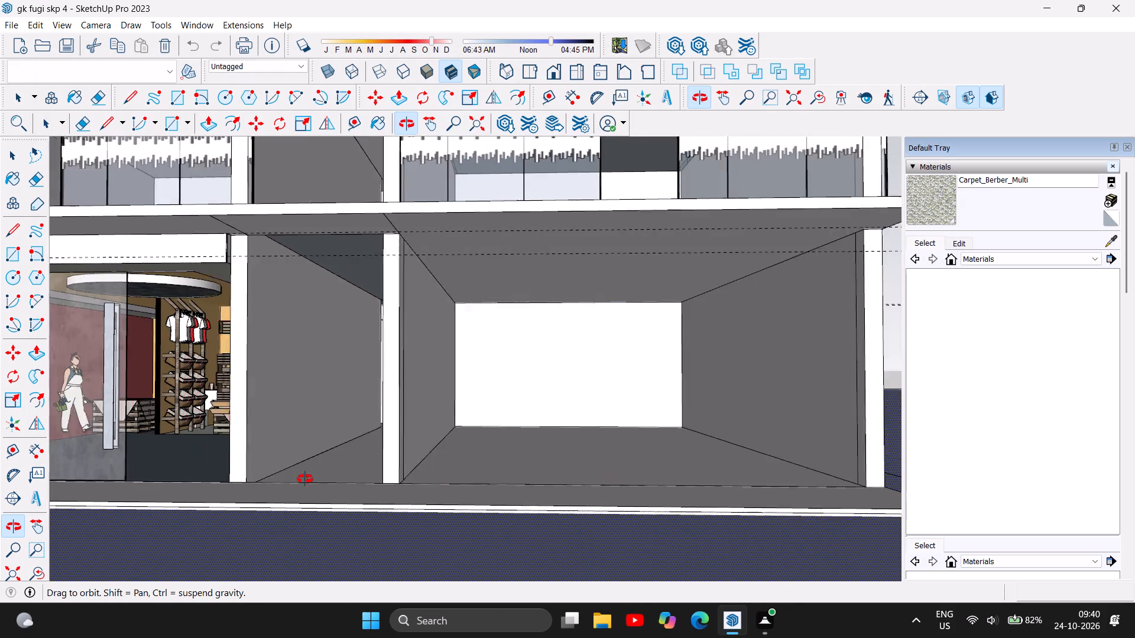
drag(305, 479, 293, 481)
scroll(633, 431, down, 5)
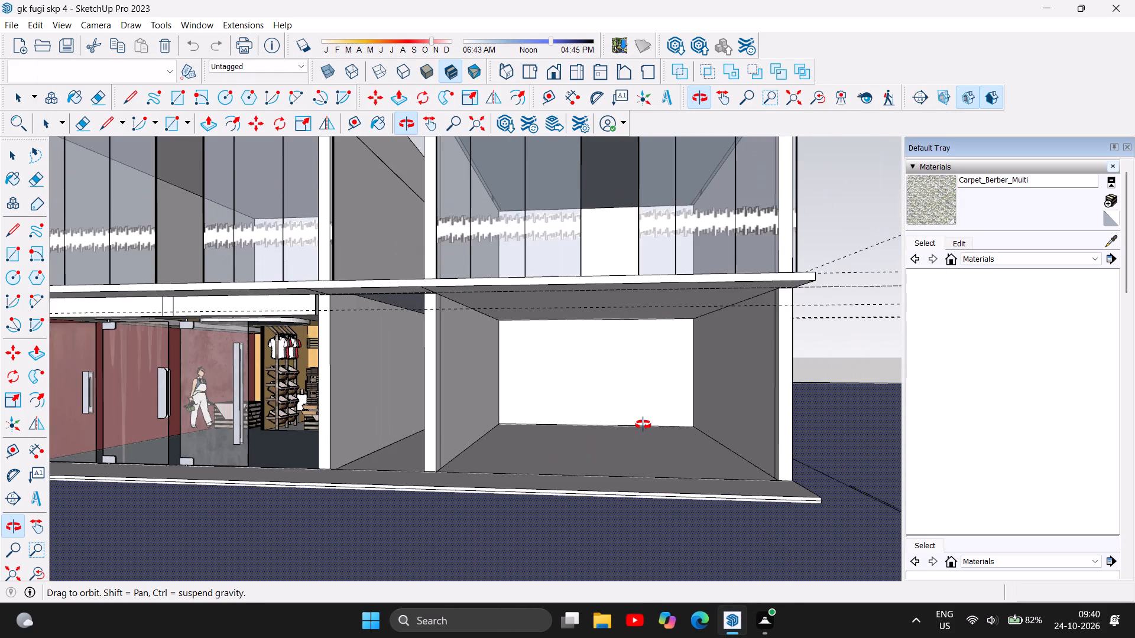
scroll(643, 425, down, 1)
drag(394, 503, 443, 510)
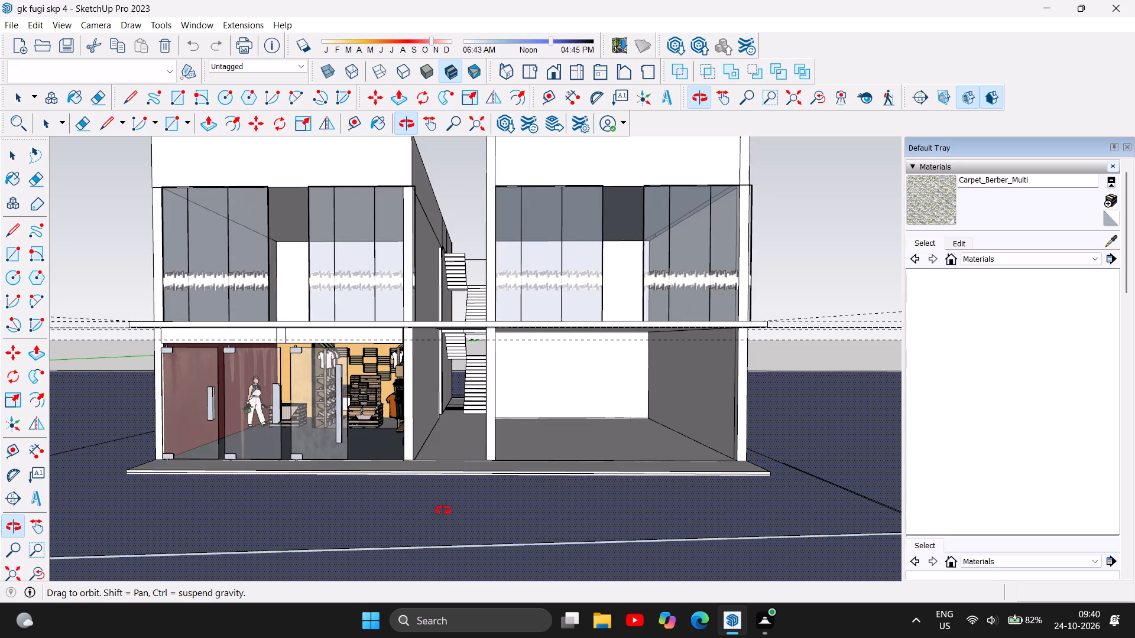
drag(443, 510, 487, 507)
scroll(487, 507, down, 1)
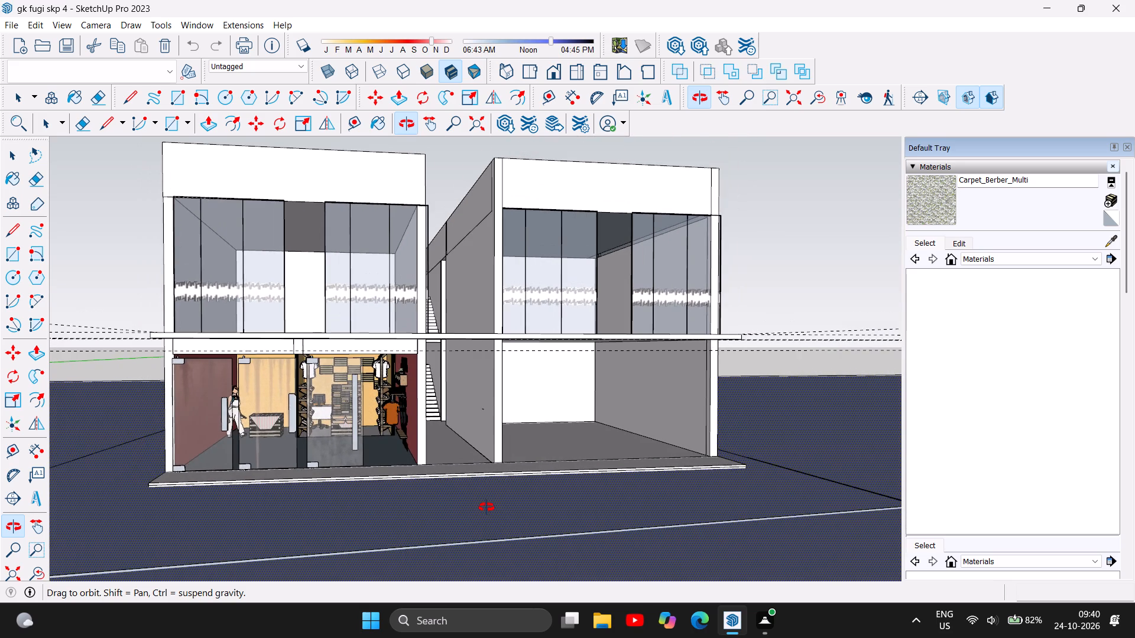
scroll(487, 507, down, 3)
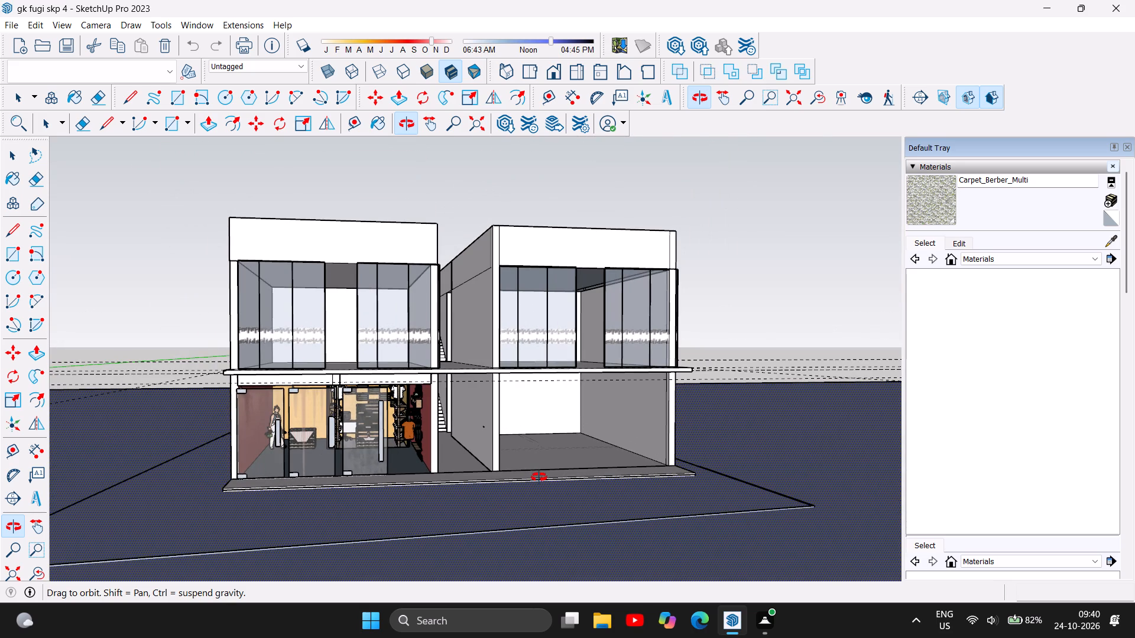
drag(601, 507, 544, 513)
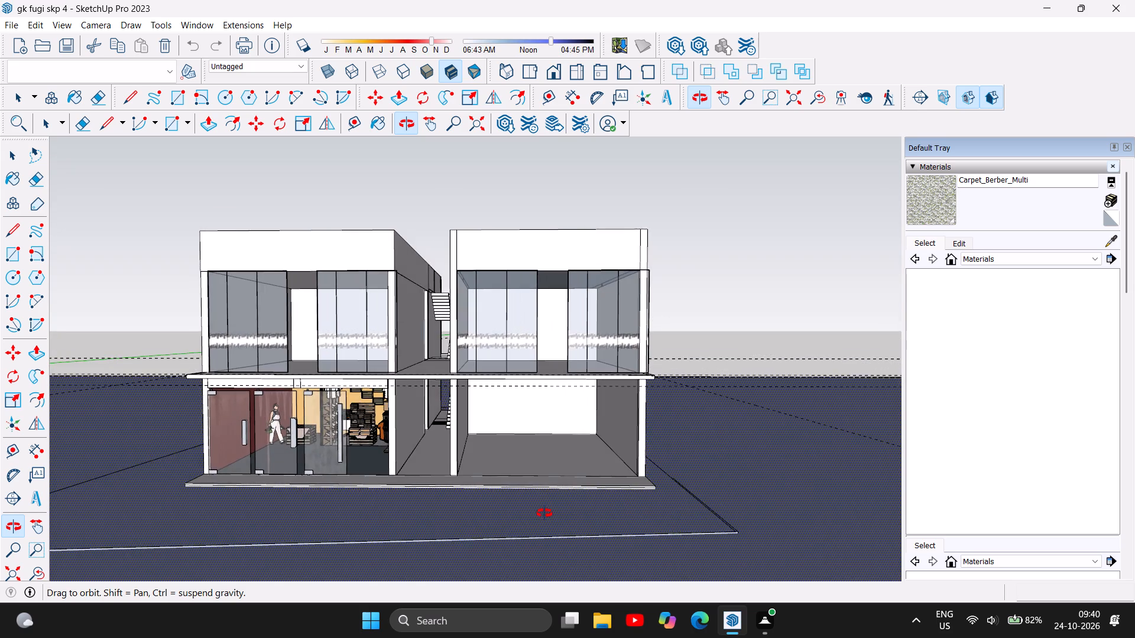
drag(544, 513, 569, 518)
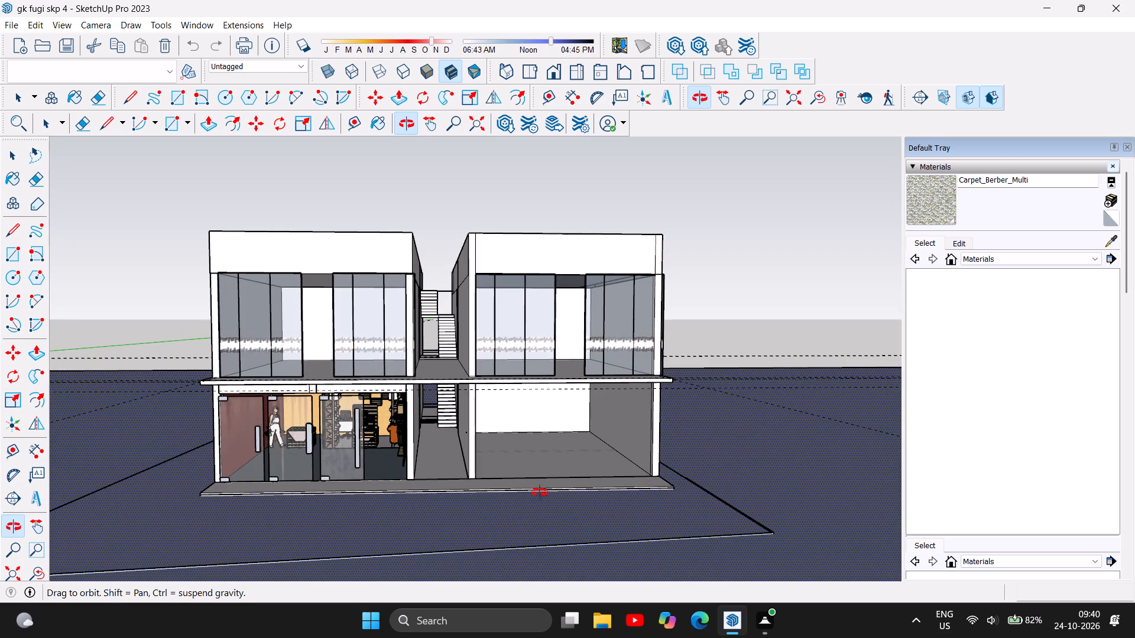
Examine both blocks' flat roofs and parapets, the staircase gap between them and the upper-floor glazing.
scroll(467, 238, up, 4)
drag(393, 299, 400, 404)
drag(450, 317, 447, 343)
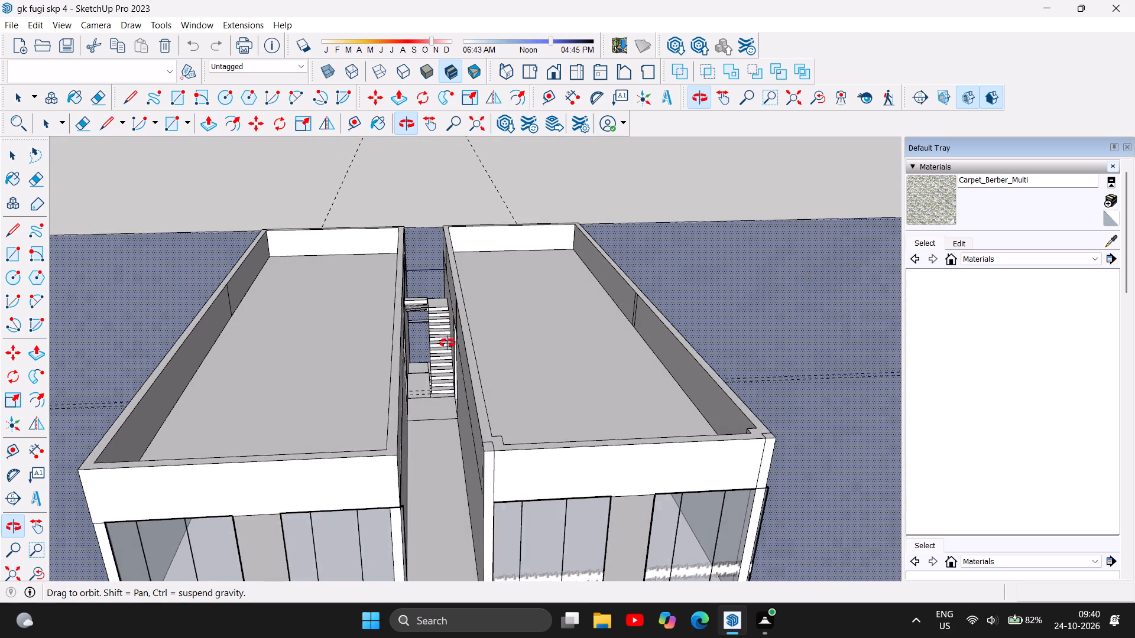
drag(447, 343, 292, 369)
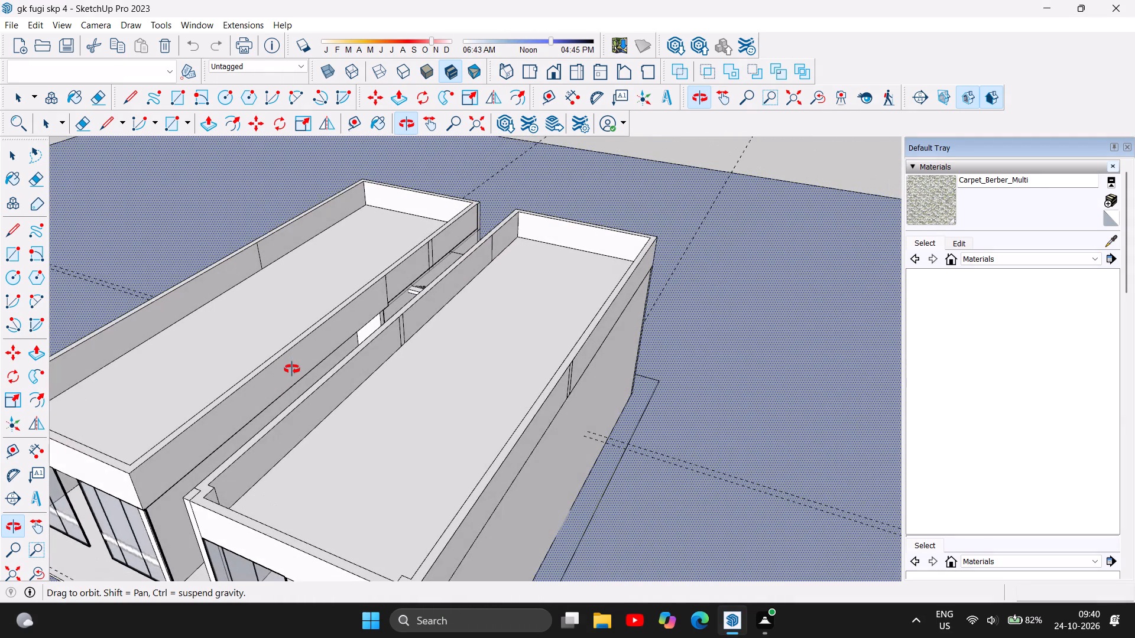
drag(292, 369, 540, 370)
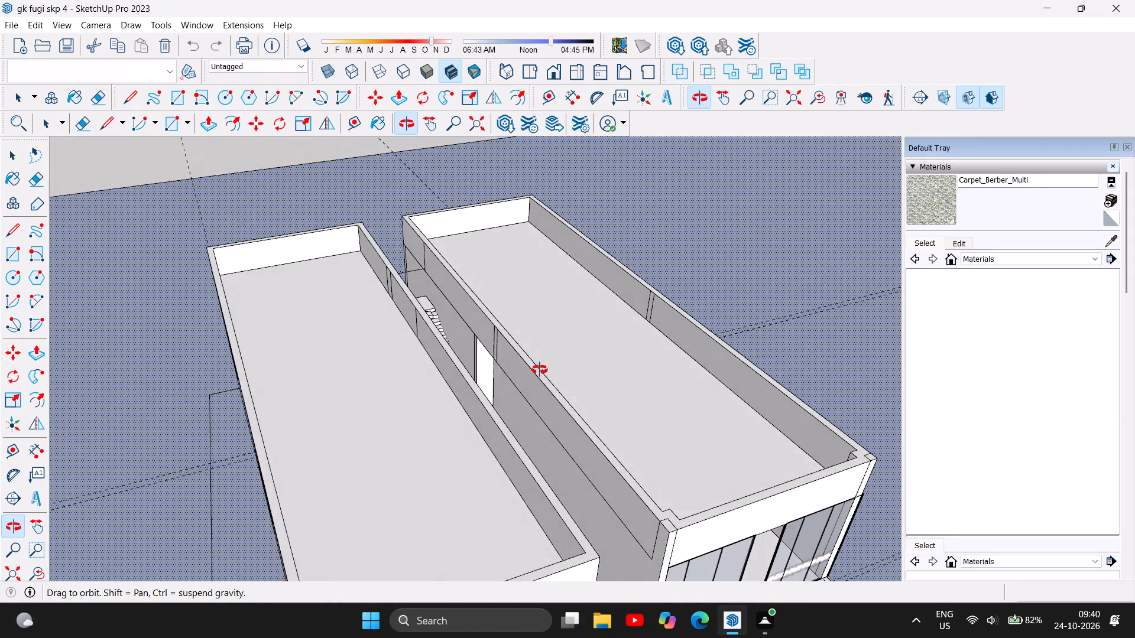
drag(540, 370, 686, 328)
drag(648, 318, 521, 280)
click(520, 280)
drag(518, 279, 507, 276)
drag(532, 435, 340, 380)
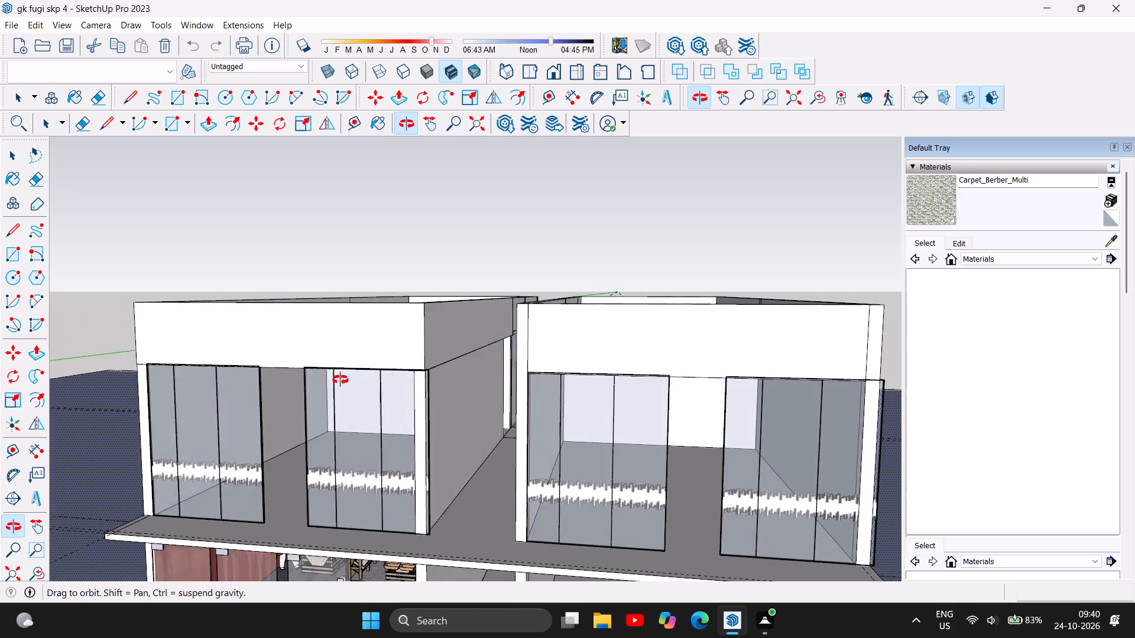
drag(340, 380, 330, 380)
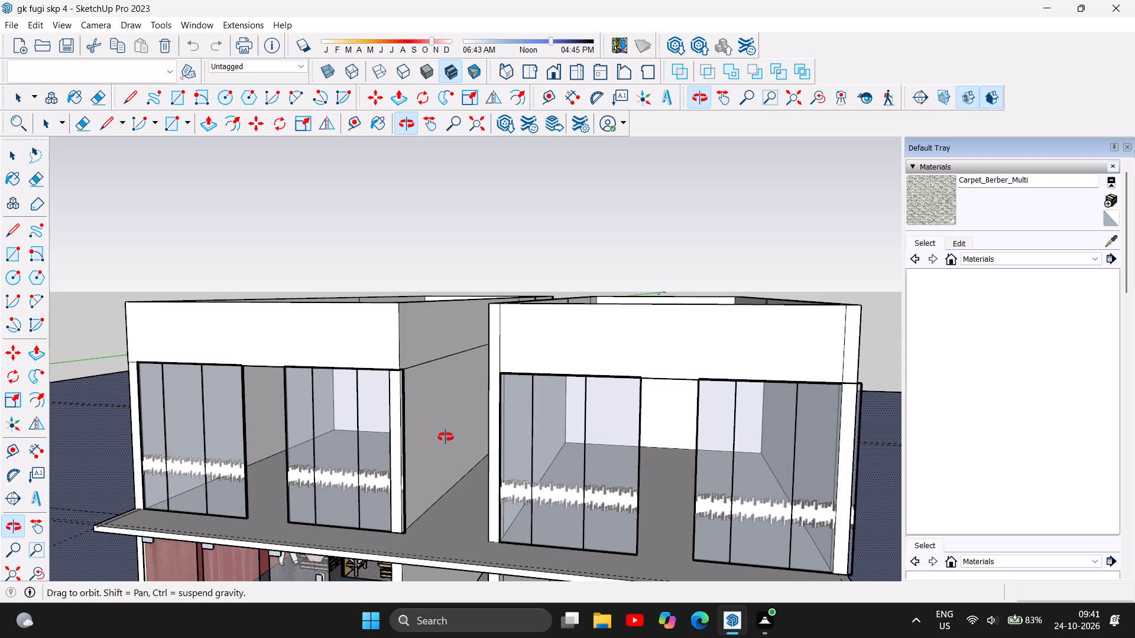
Examine the full front facade and the separate clothing display room standing beside the building.
scroll(446, 437, down, 4)
drag(436, 530, 490, 481)
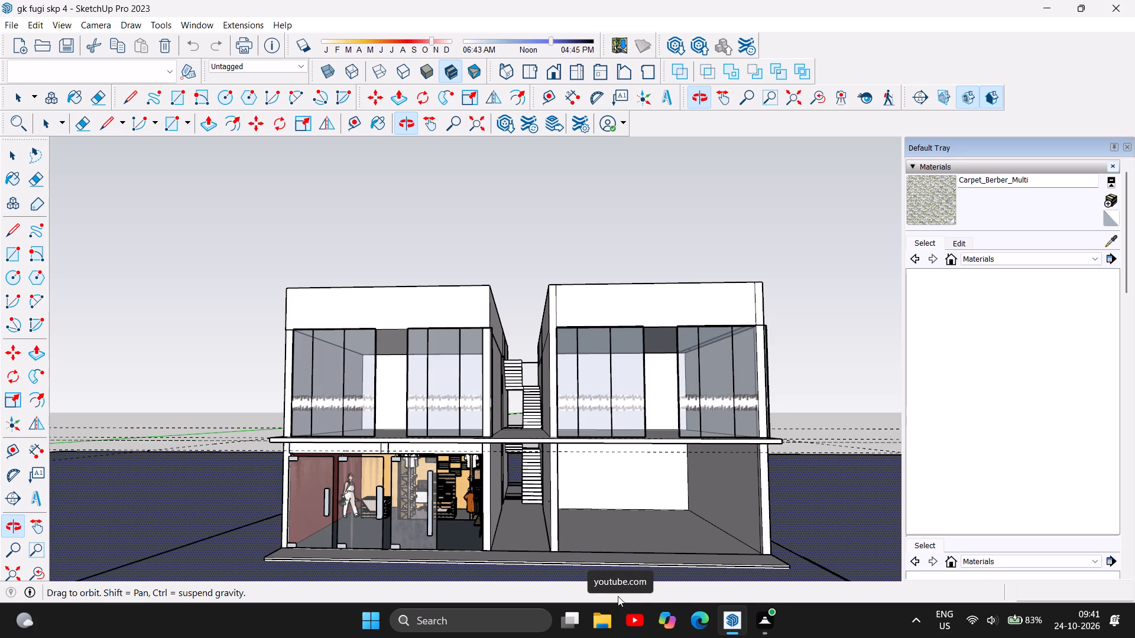
scroll(618, 596, down, 4)
scroll(461, 503, down, 2)
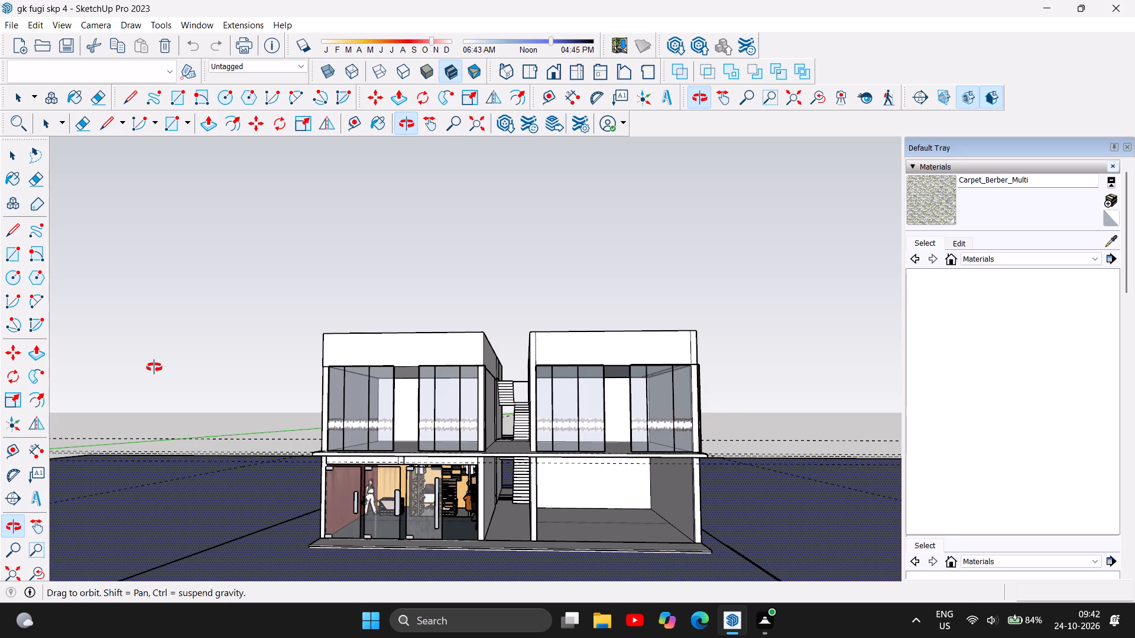
scroll(200, 345, down, 4)
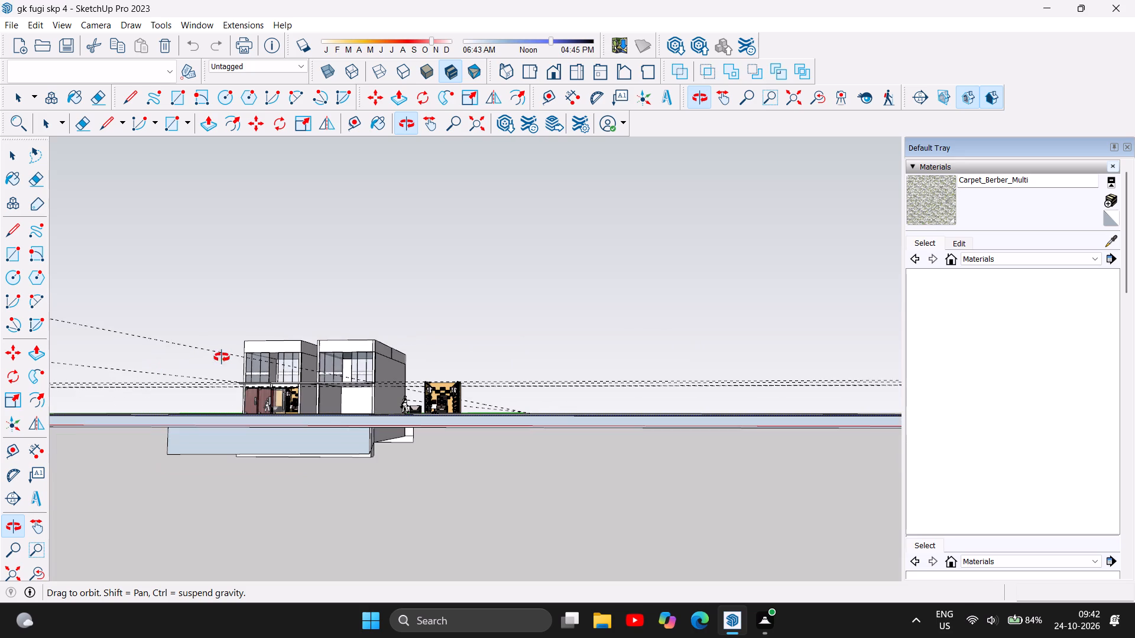
scroll(284, 399, up, 7)
drag(304, 454, 318, 467)
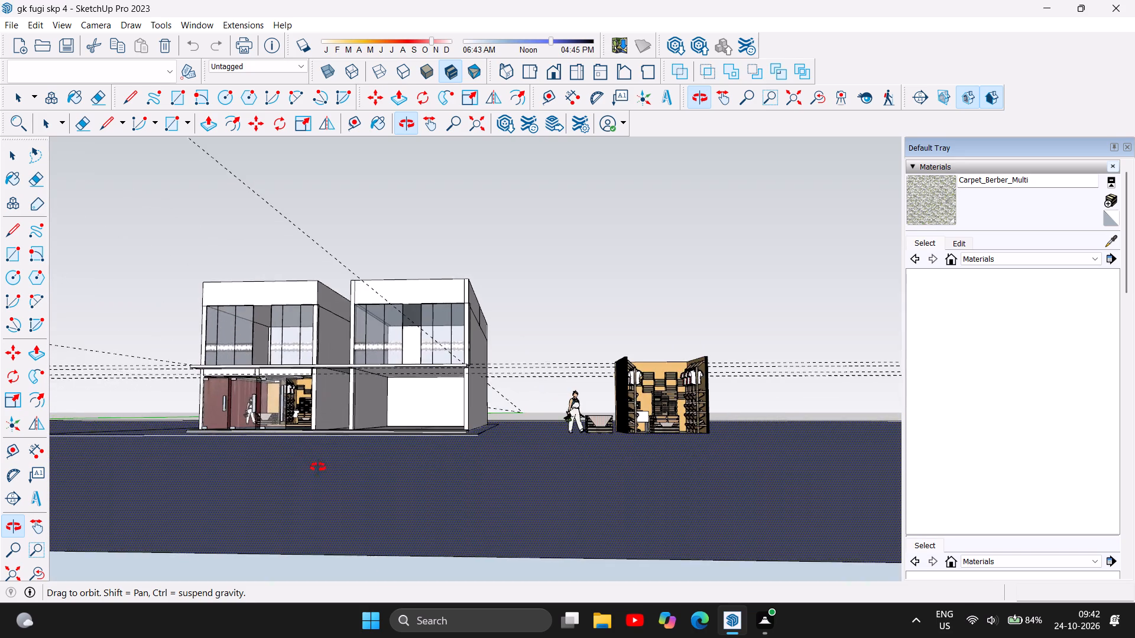
drag(318, 467, 497, 509)
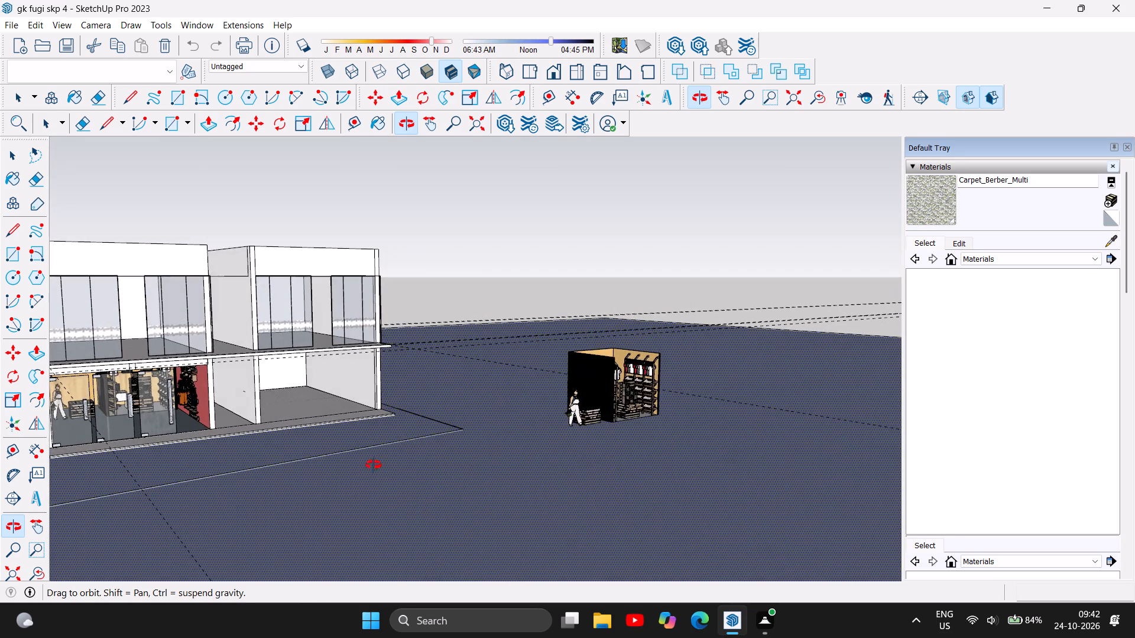
Examine the whole site from above and along the building's blank side wall, including the detached display room.
scroll(377, 464, down, 6)
drag(242, 452, 234, 493)
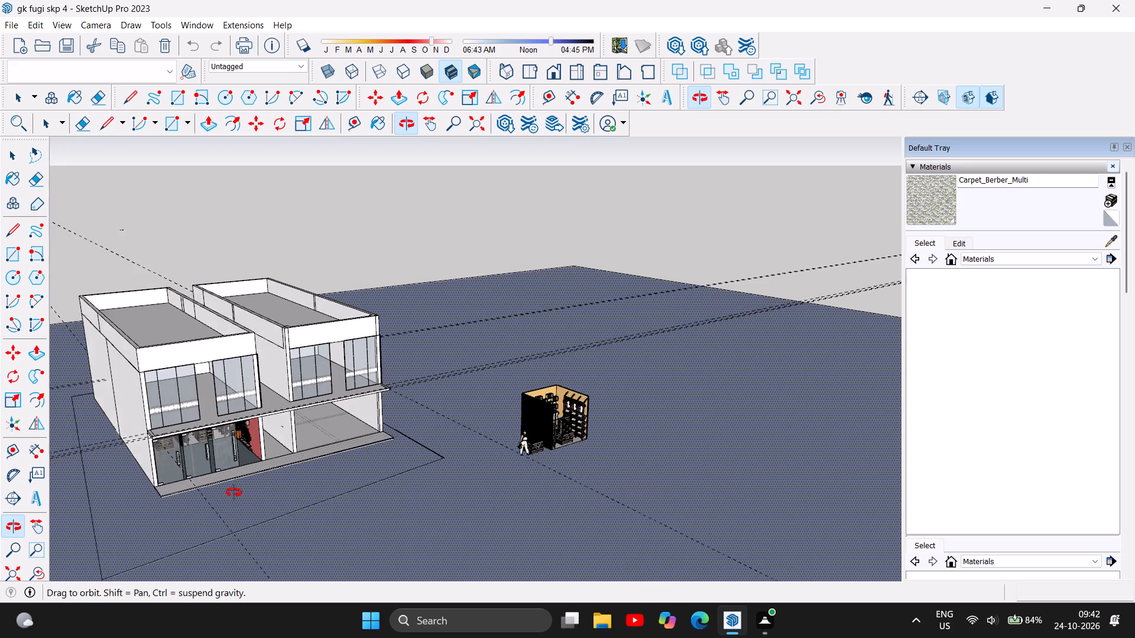
drag(234, 493, 196, 482)
scroll(206, 476, up, 2)
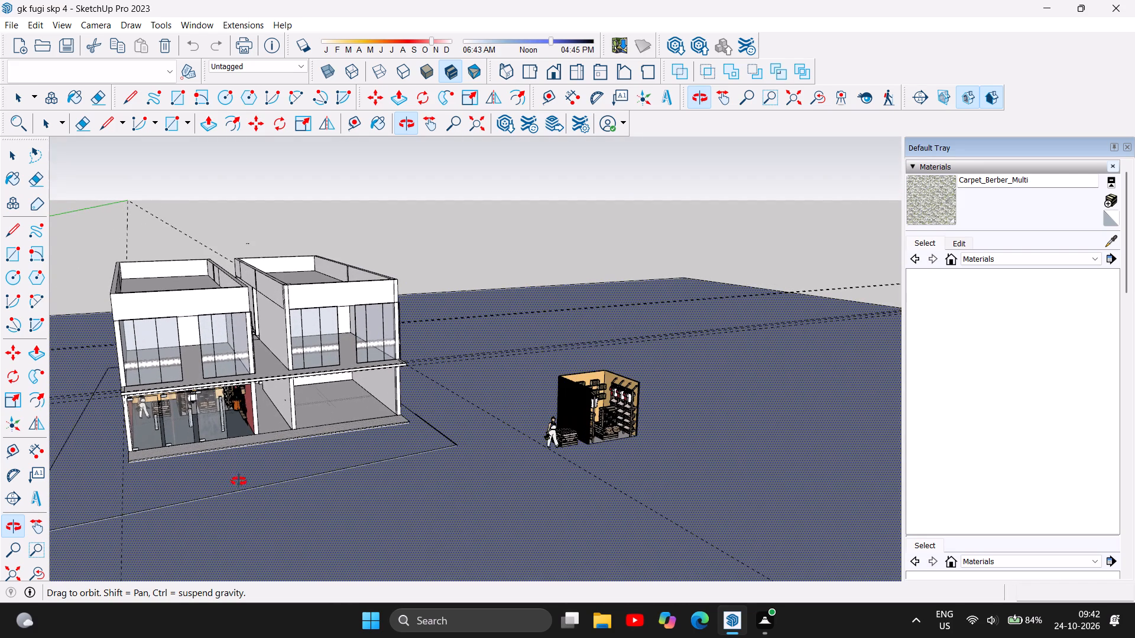
drag(230, 474, 241, 535)
scroll(232, 324, down, 4)
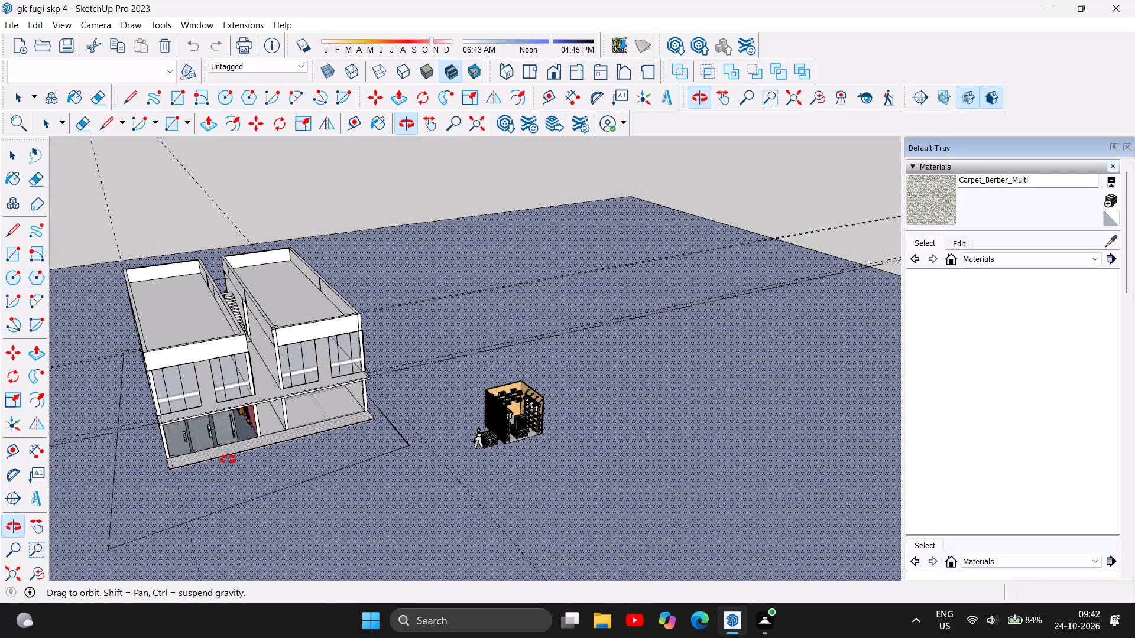
drag(228, 458, 116, 500)
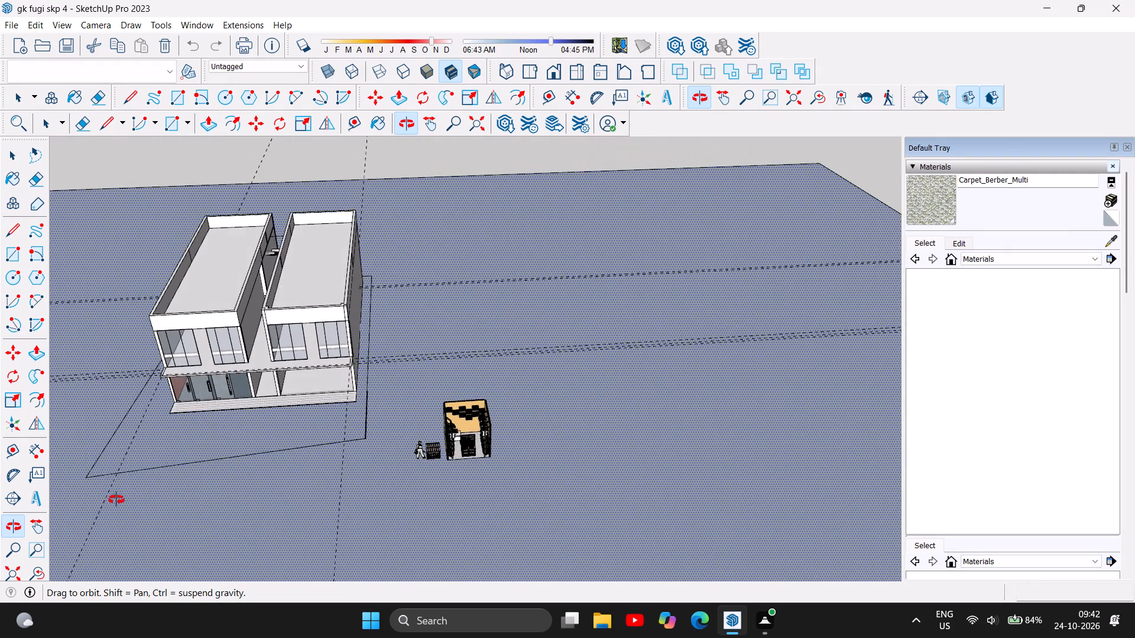
drag(116, 500, 338, 465)
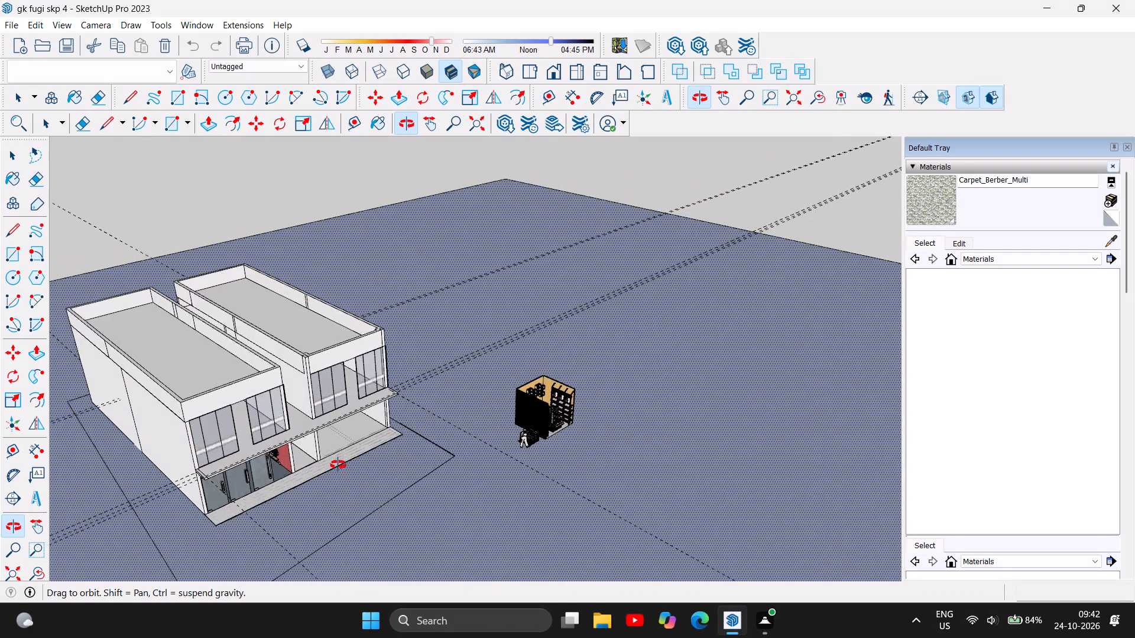
drag(338, 465, 473, 431)
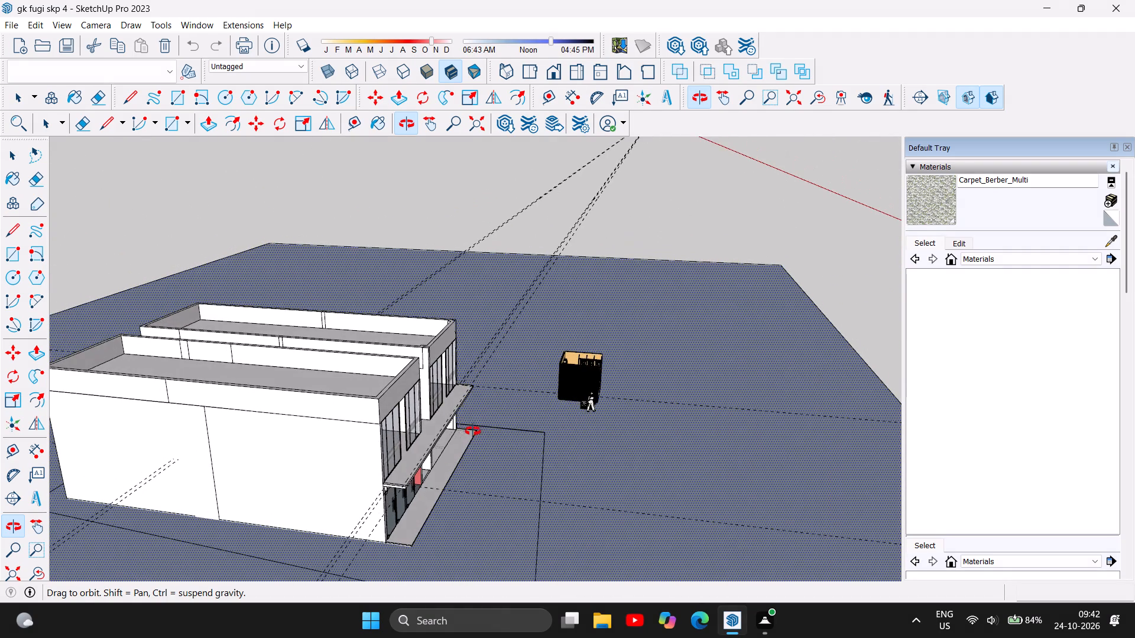
drag(473, 431, 528, 393)
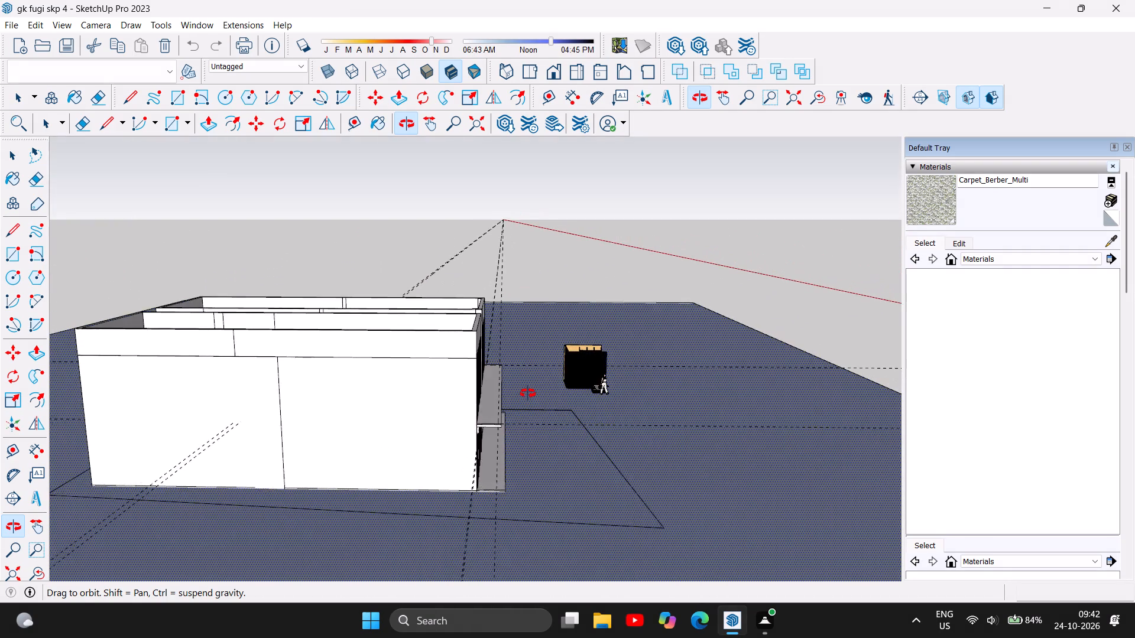
drag(528, 393, 526, 367)
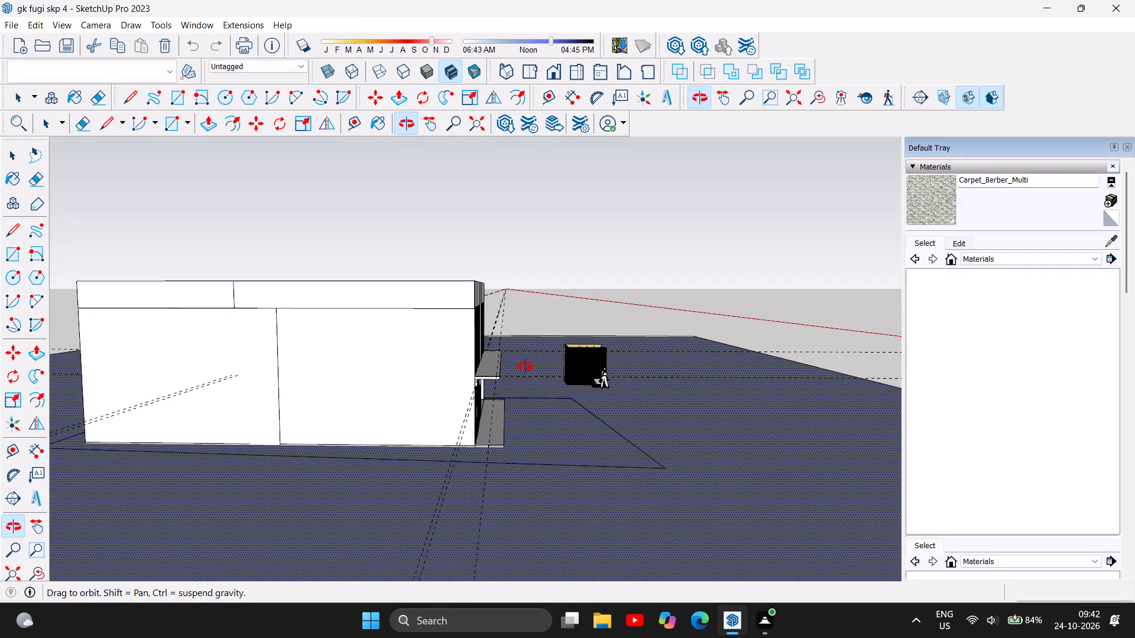
drag(526, 367, 495, 360)
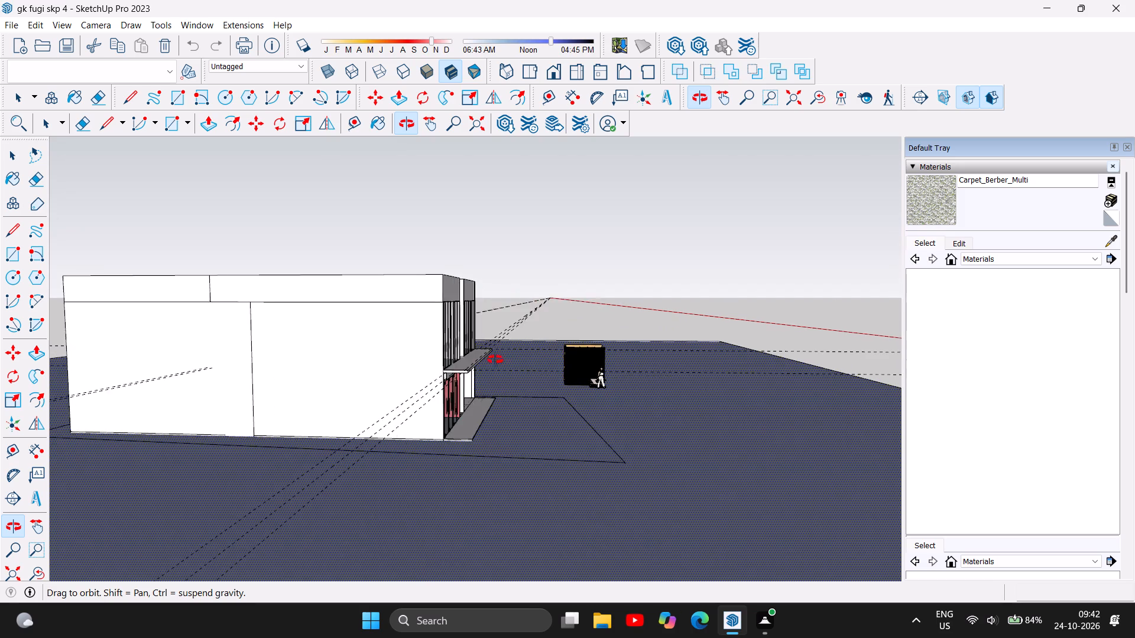
drag(495, 360, 378, 364)
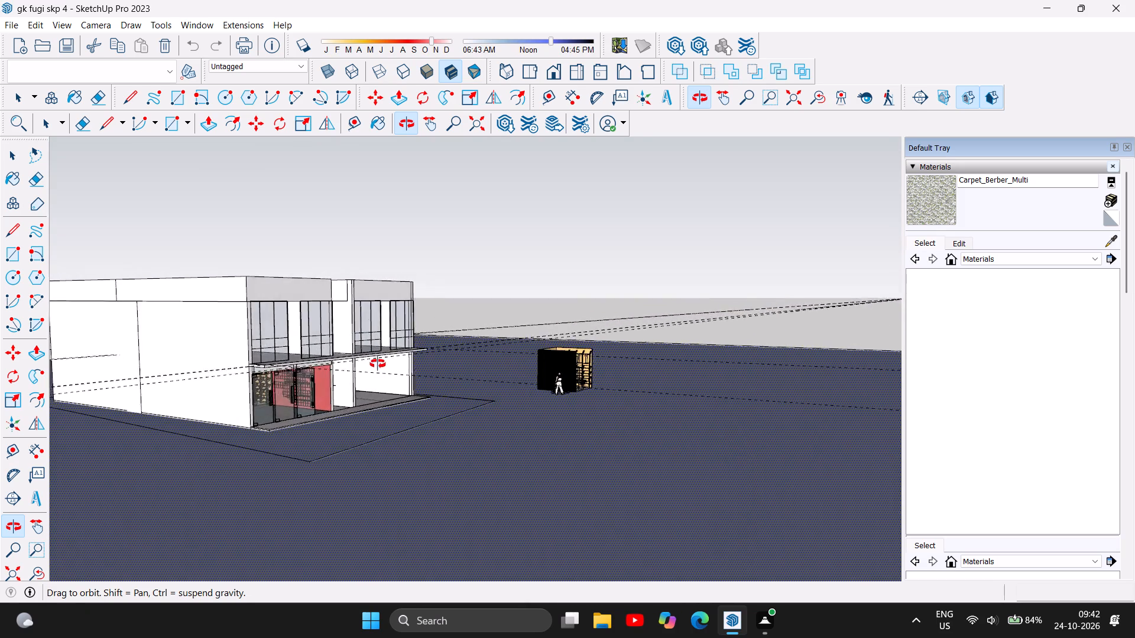
Examine the building's side wall, the clothing shop's glass doors and the staircase passage from street level.
drag(378, 364, 354, 362)
drag(374, 408, 246, 416)
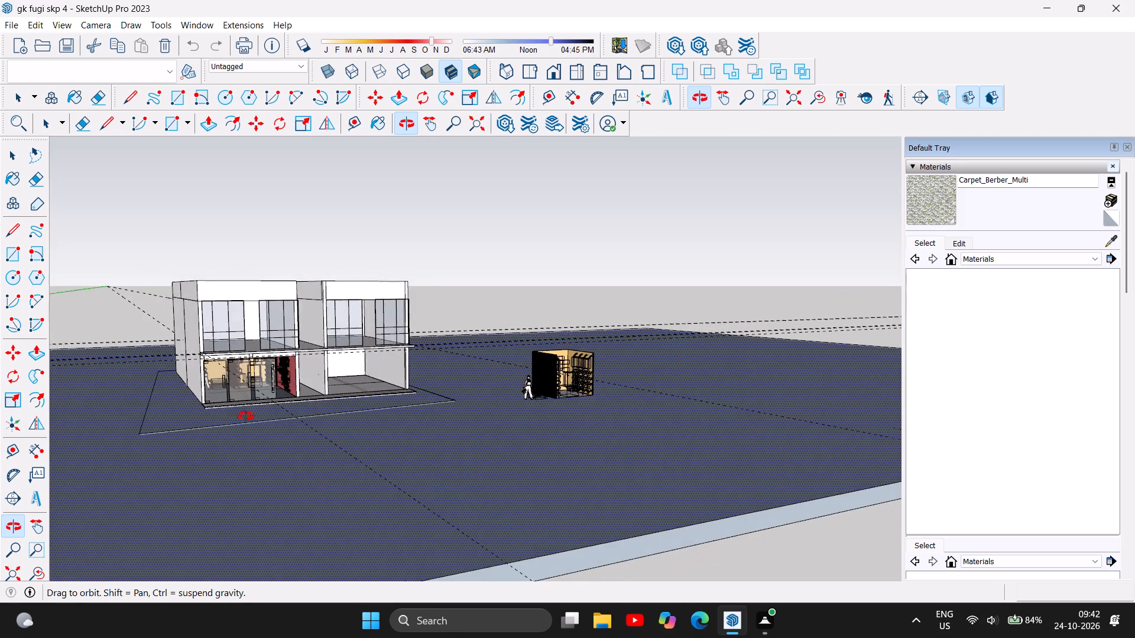
drag(246, 416, 244, 416)
scroll(251, 383, up, 17)
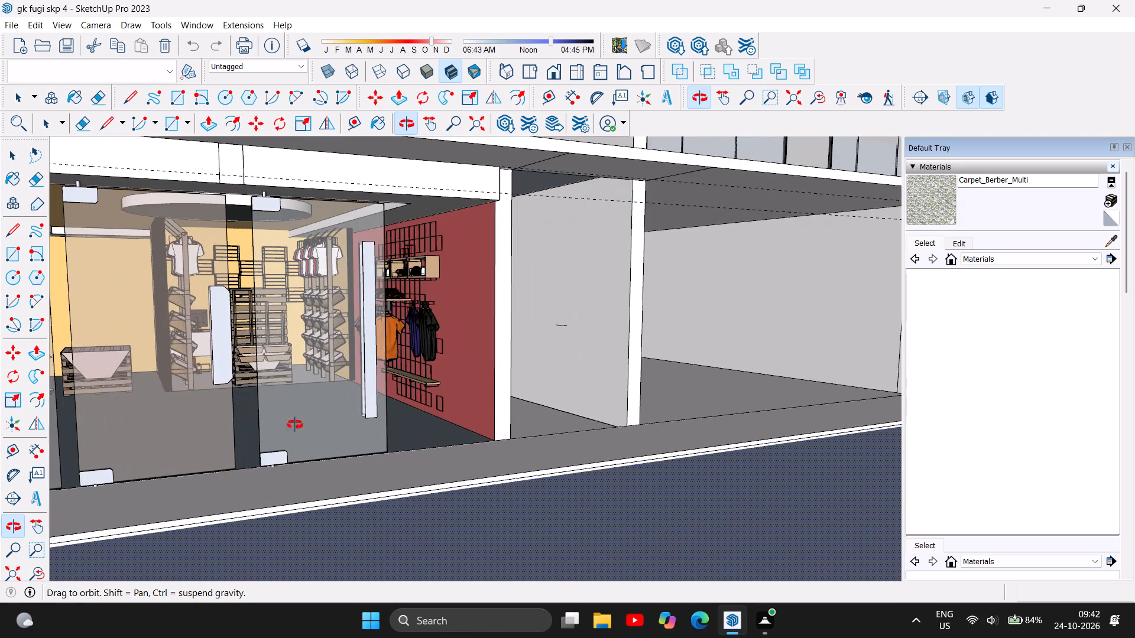
drag(439, 509, 206, 450)
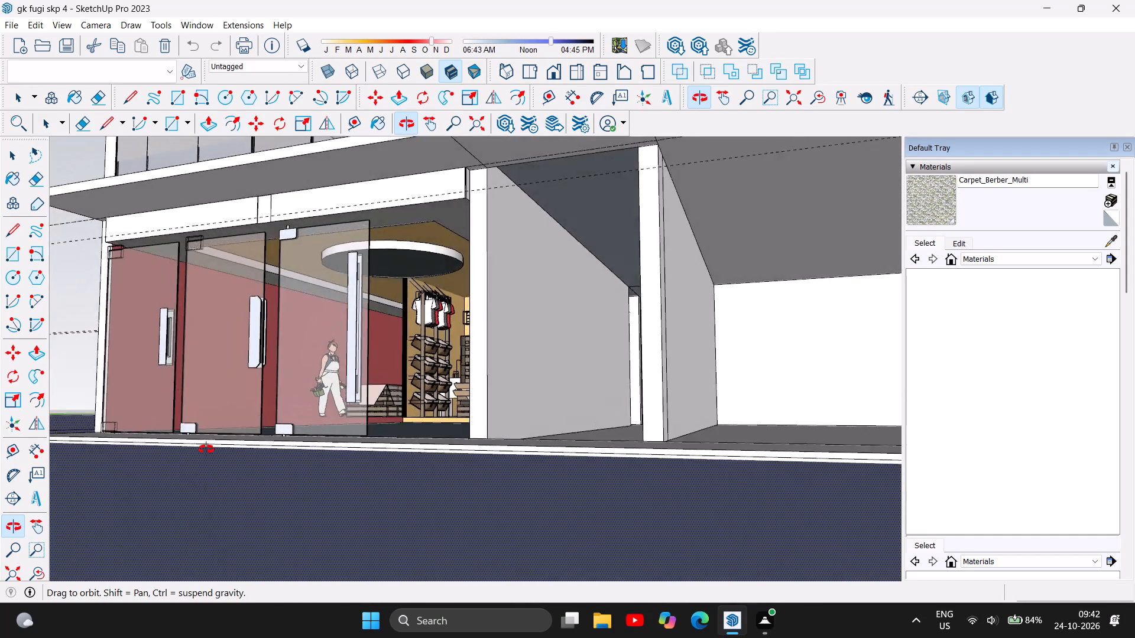
drag(206, 450, 285, 517)
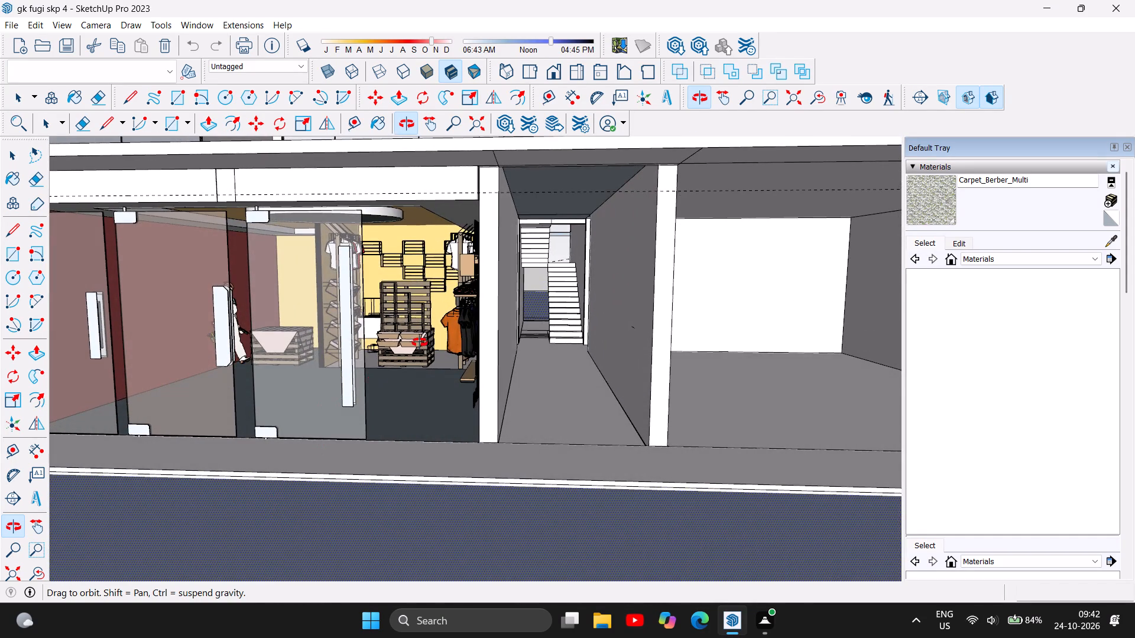
Examine the clothing shop's interior, including the pallet display, the shelving with bins and the clothes on the red wall.
scroll(420, 343, up, 4)
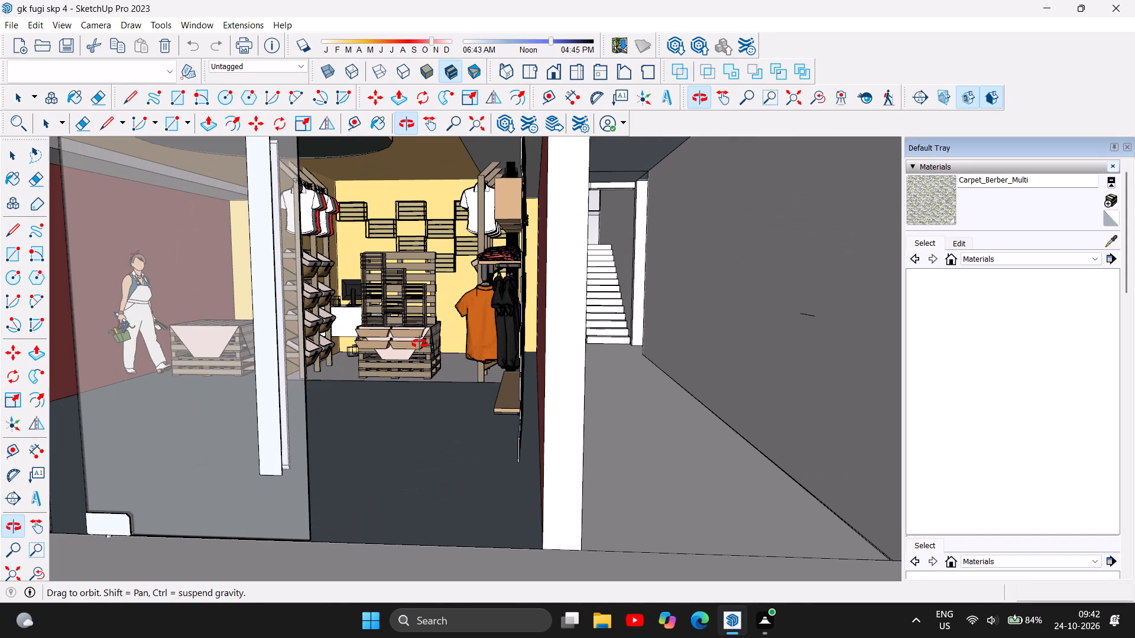
drag(420, 344, 434, 338)
scroll(457, 324, up, 4)
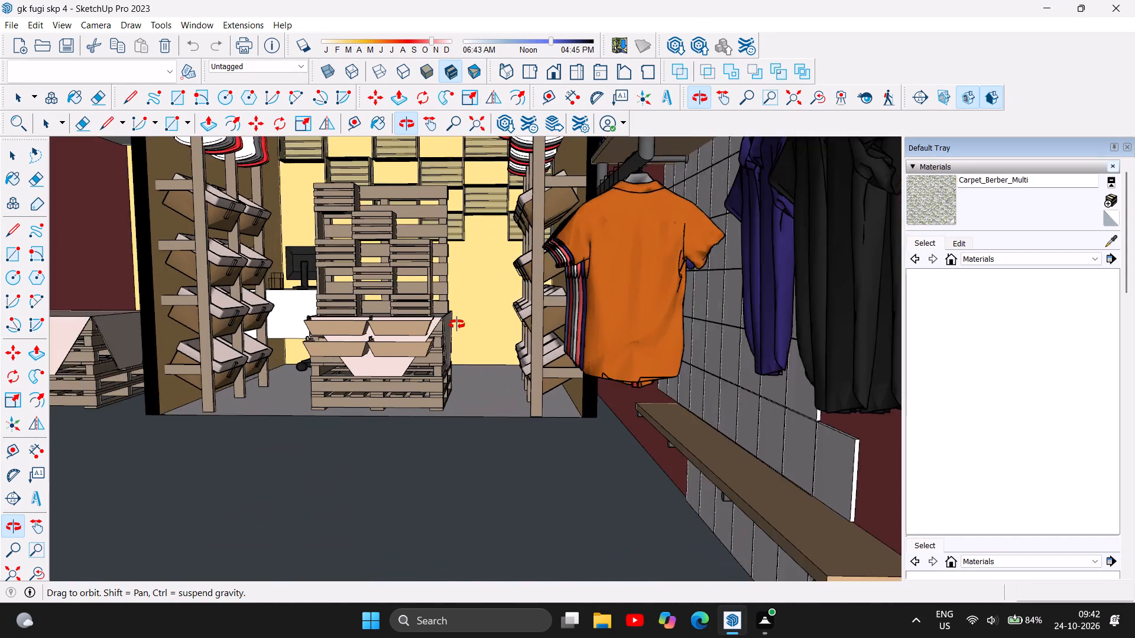
scroll(457, 324, up, 1)
drag(276, 431, 456, 434)
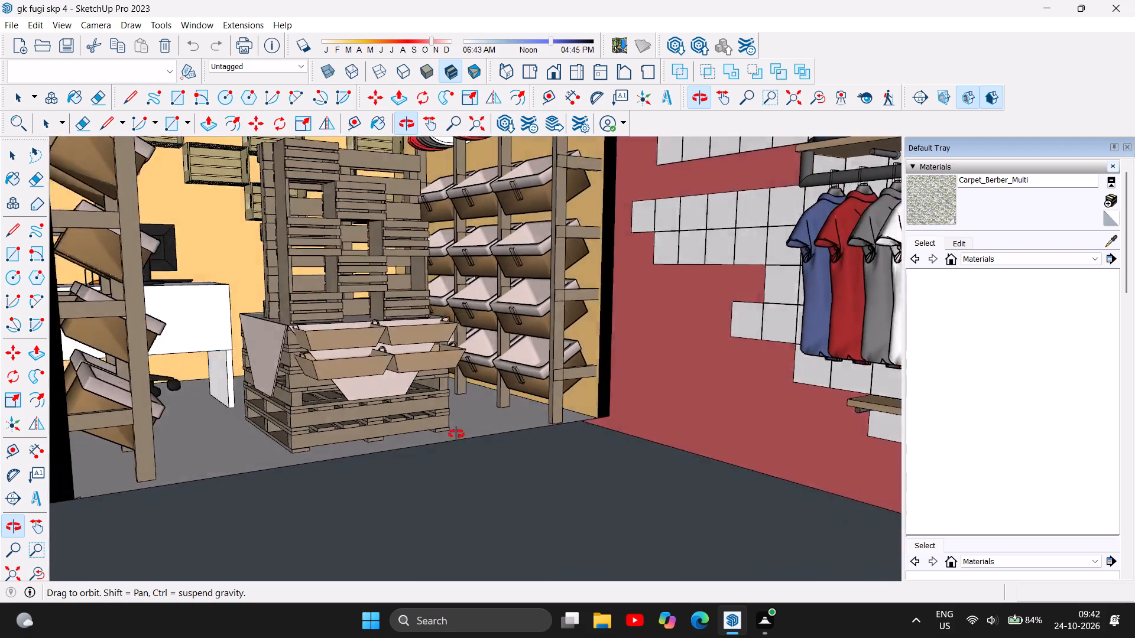
drag(456, 434, 513, 421)
scroll(517, 419, down, 5)
scroll(517, 419, up, 4)
drag(577, 464, 574, 464)
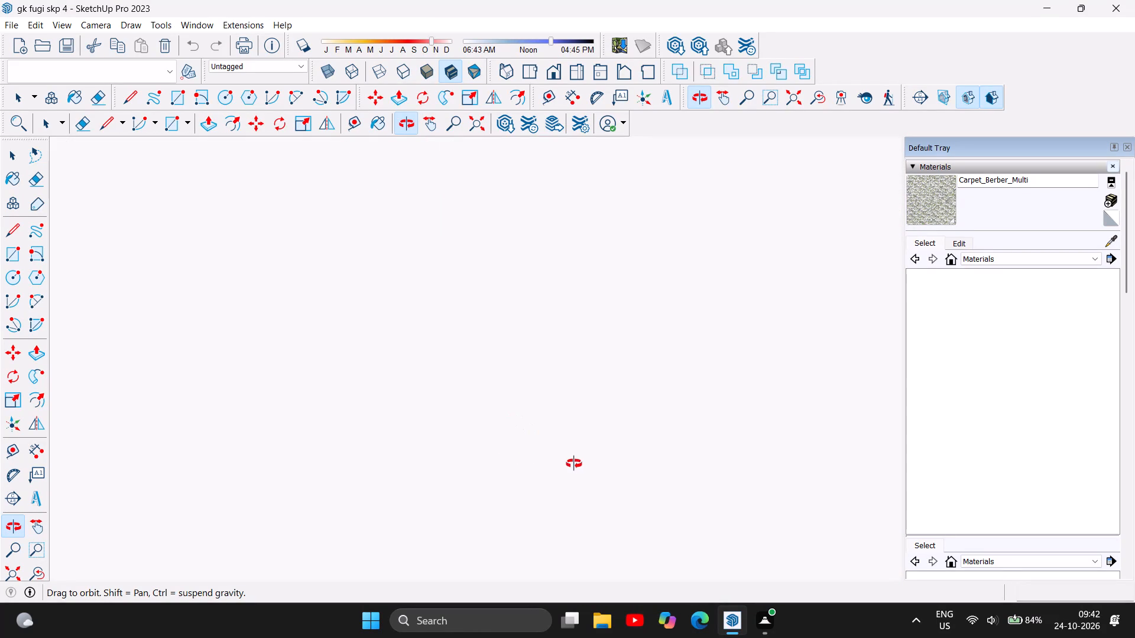
Examine the two-storey front facade, including the upper glazing, the central staircase and the empty ground-floor unit.
drag(574, 464, 461, 456)
scroll(449, 457, down, 5)
scroll(268, 502, down, 7)
scroll(268, 502, up, 1)
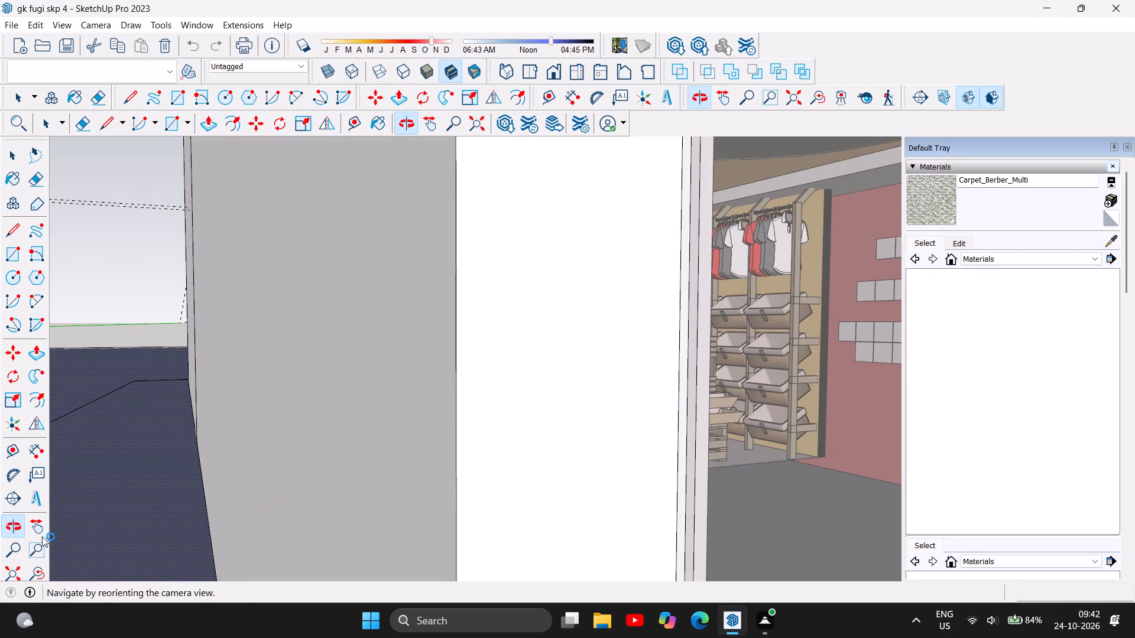
scroll(346, 548, down, 6)
scroll(182, 463, down, 19)
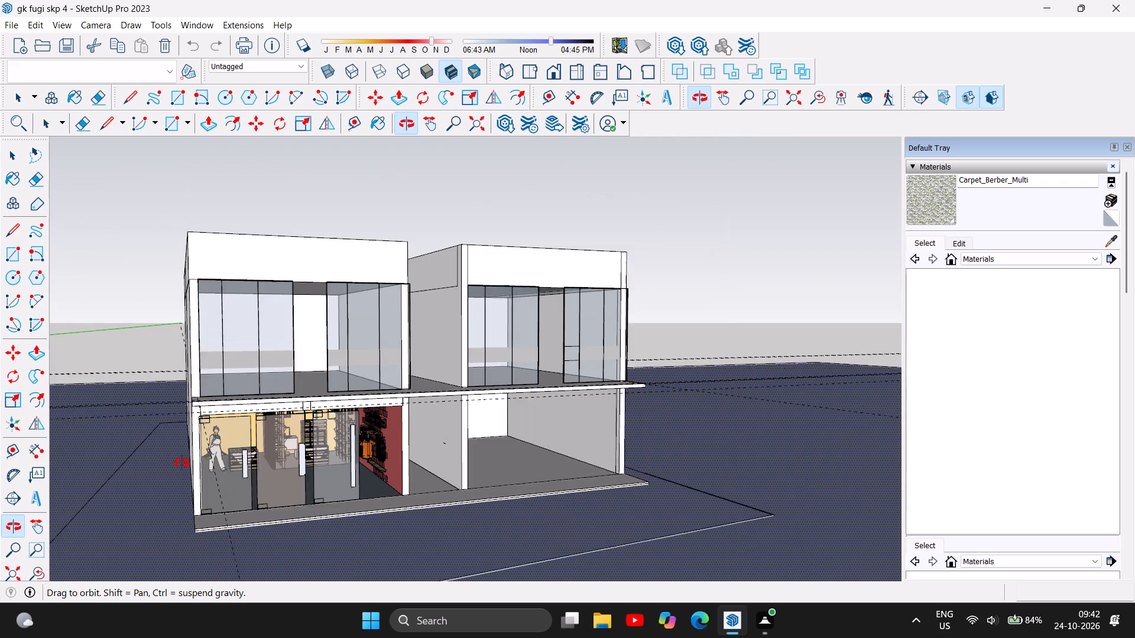
drag(338, 487, 273, 471)
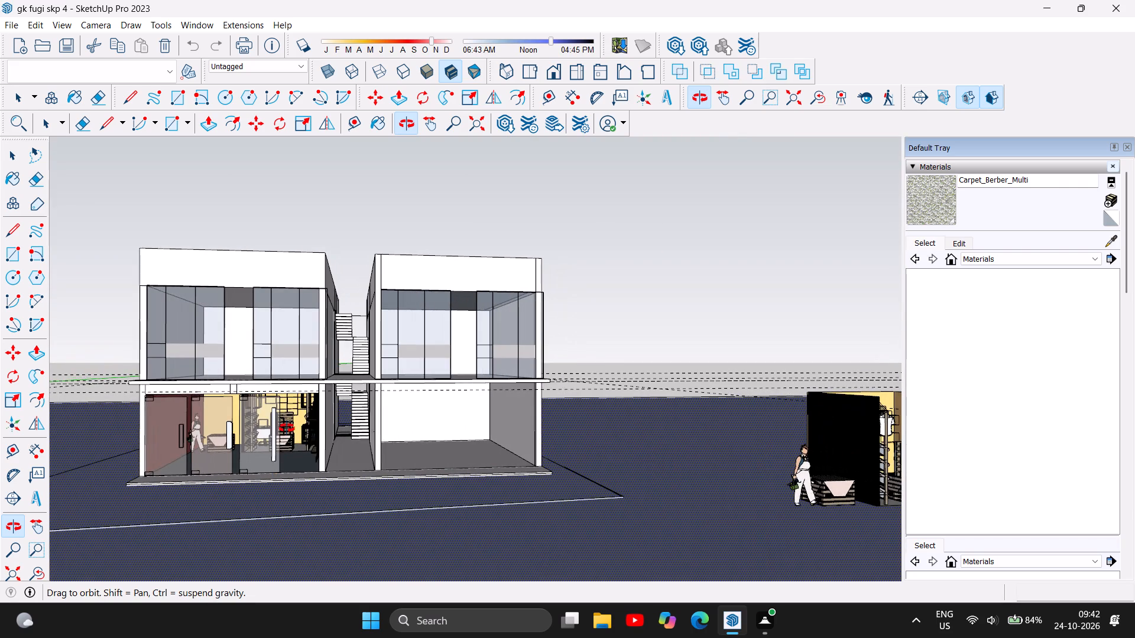
scroll(288, 428, up, 5)
scroll(207, 482, up, 1)
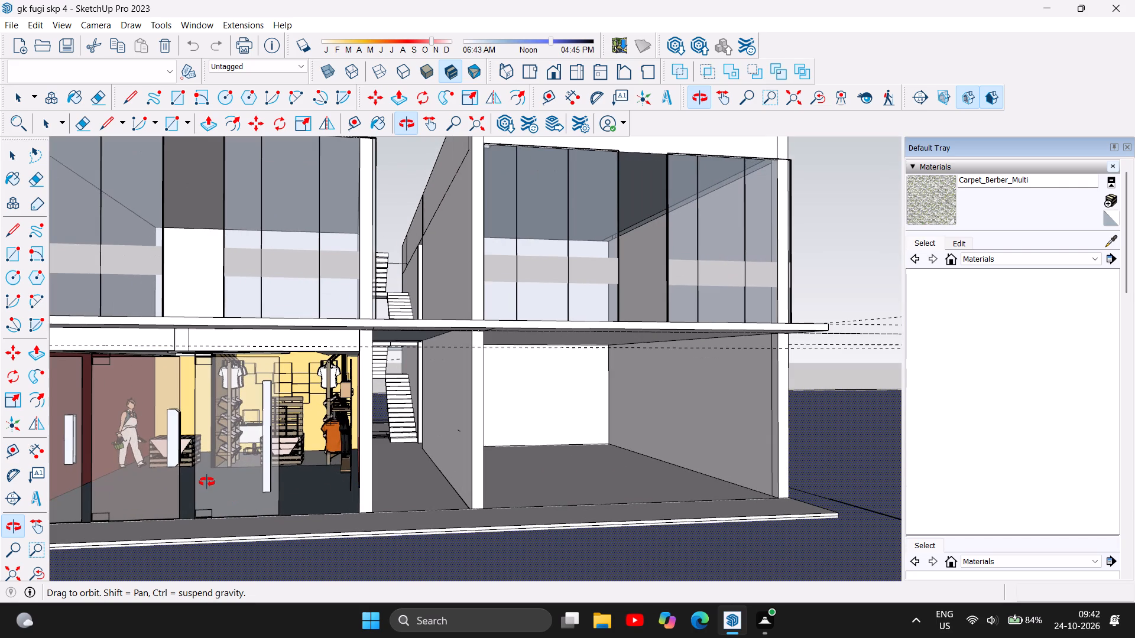
scroll(207, 480, down, 7)
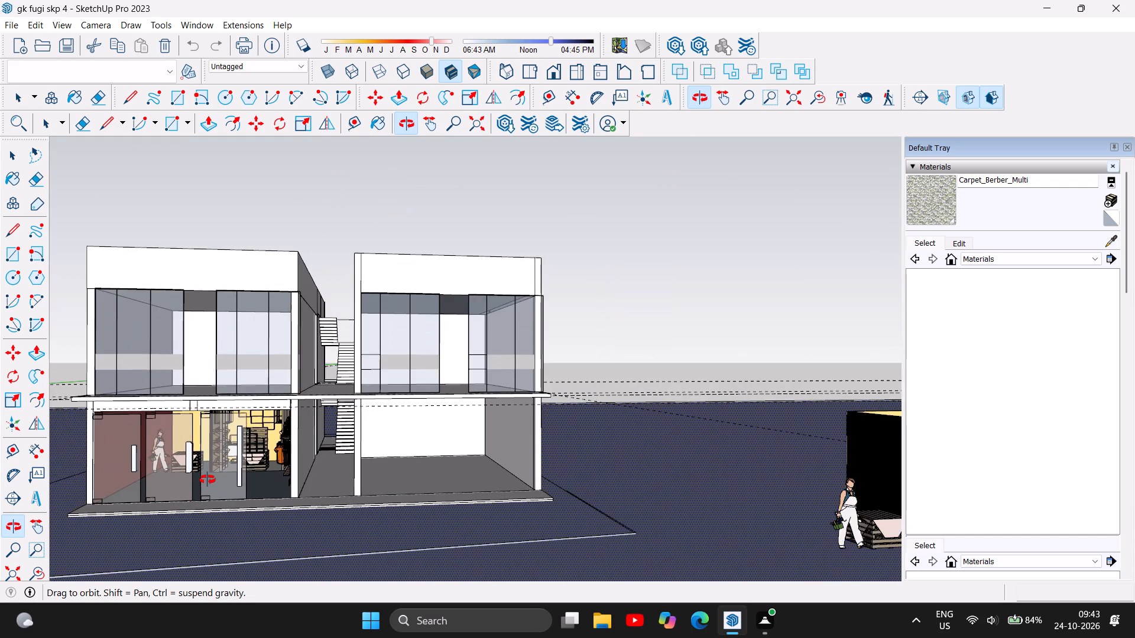
Examine the whole building together with the detached display room, and the glazed shop corner at an angle.
scroll(207, 480, down, 2)
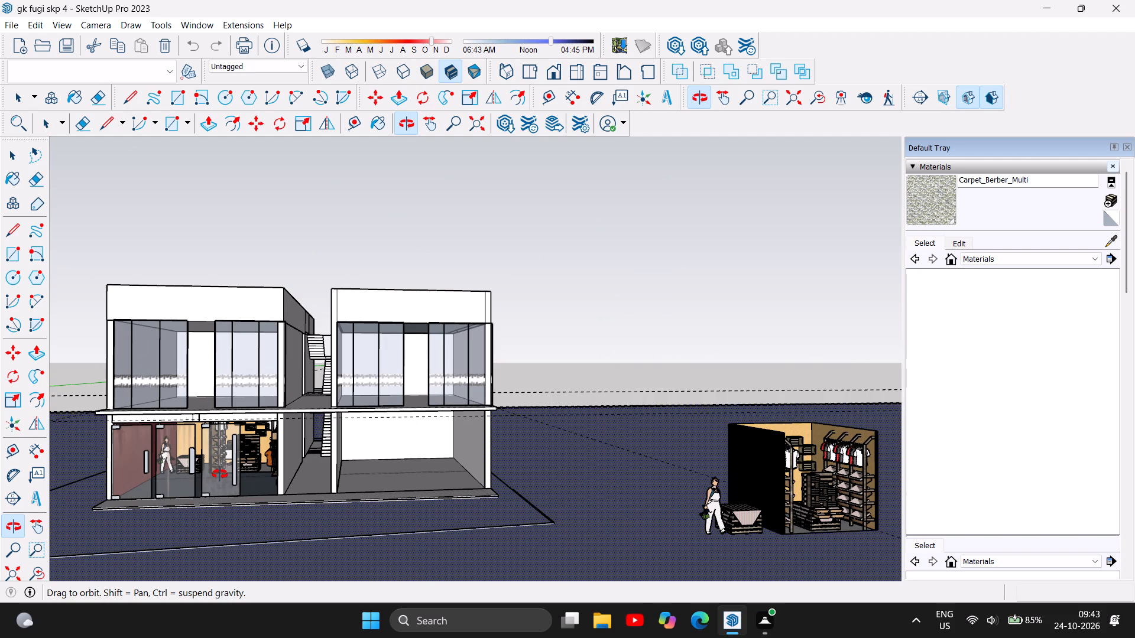
scroll(236, 467, down, 4)
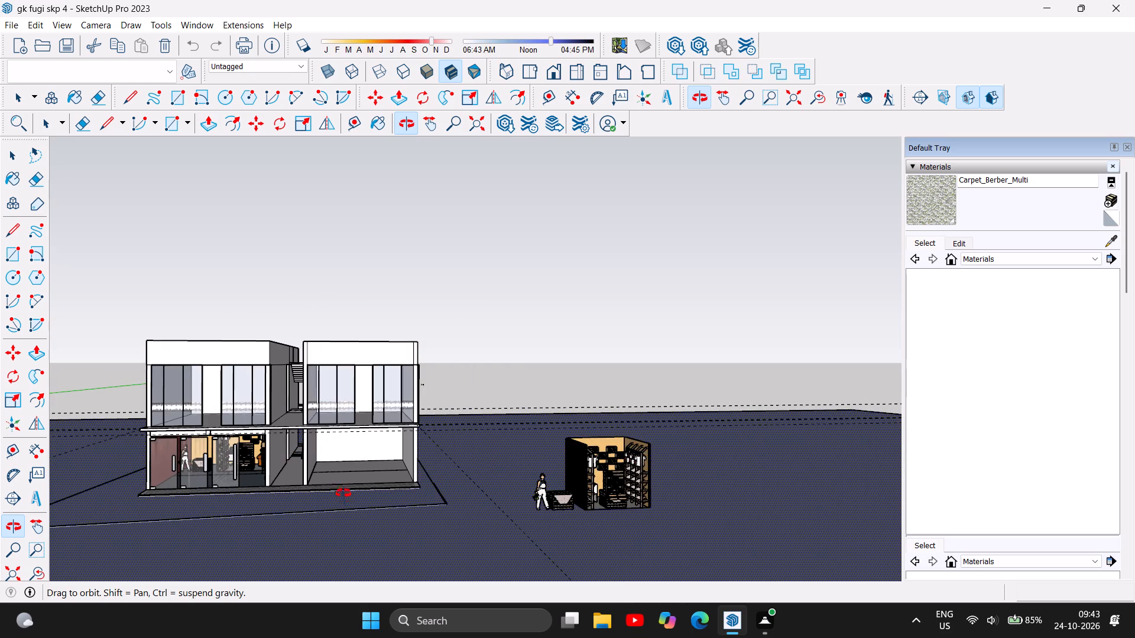
scroll(343, 487, up, 2)
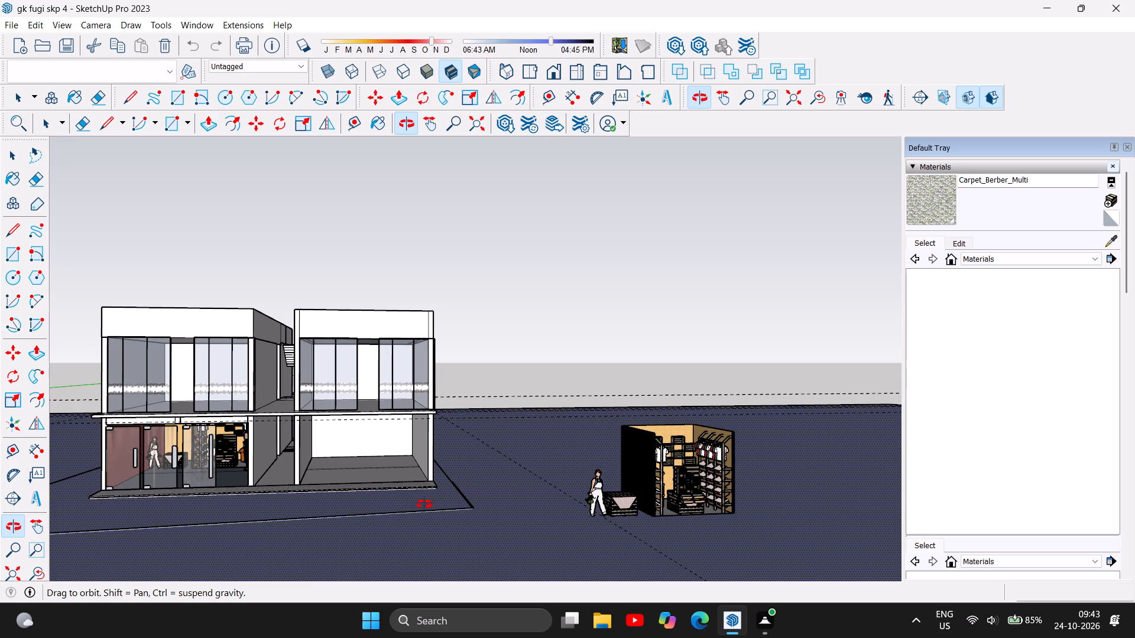
scroll(446, 495, down, 3)
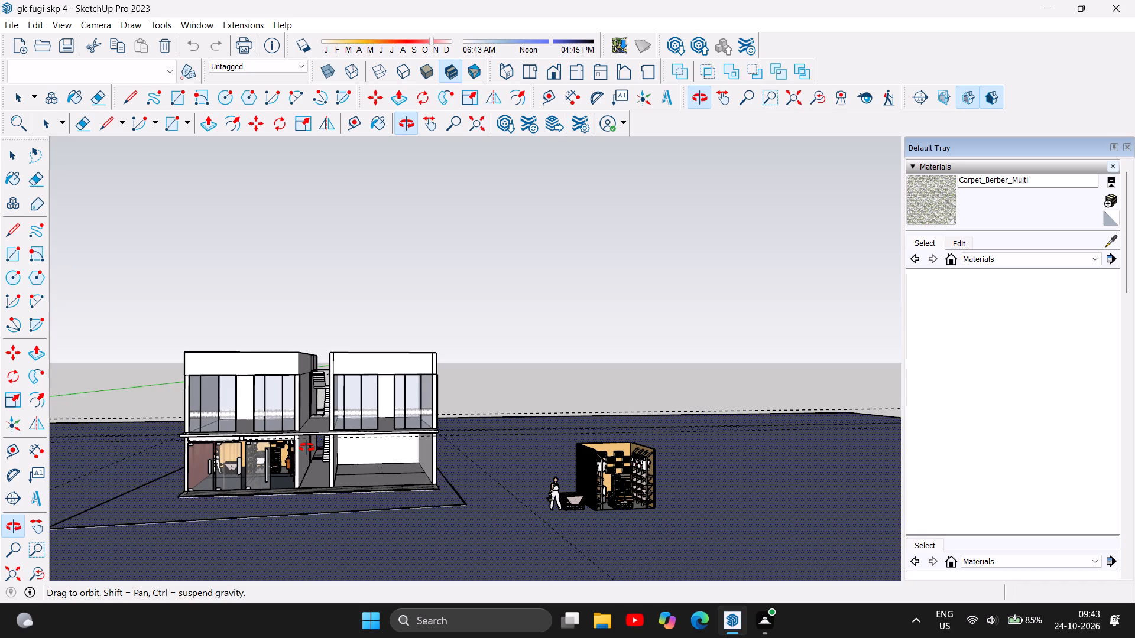
scroll(335, 439, down, 4)
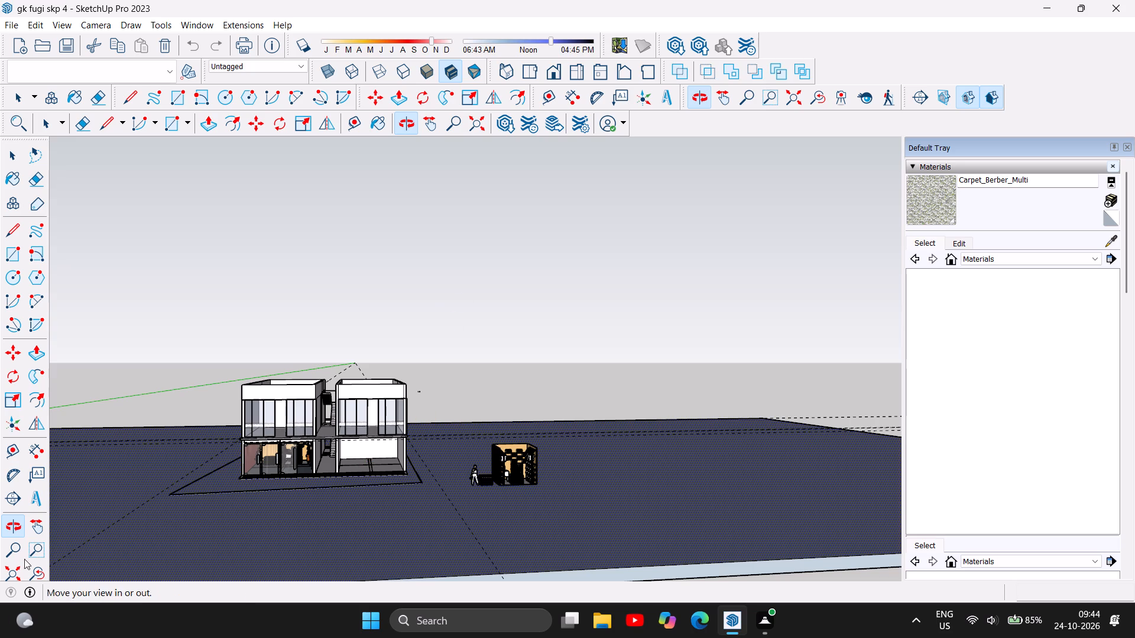
scroll(326, 460, up, 6)
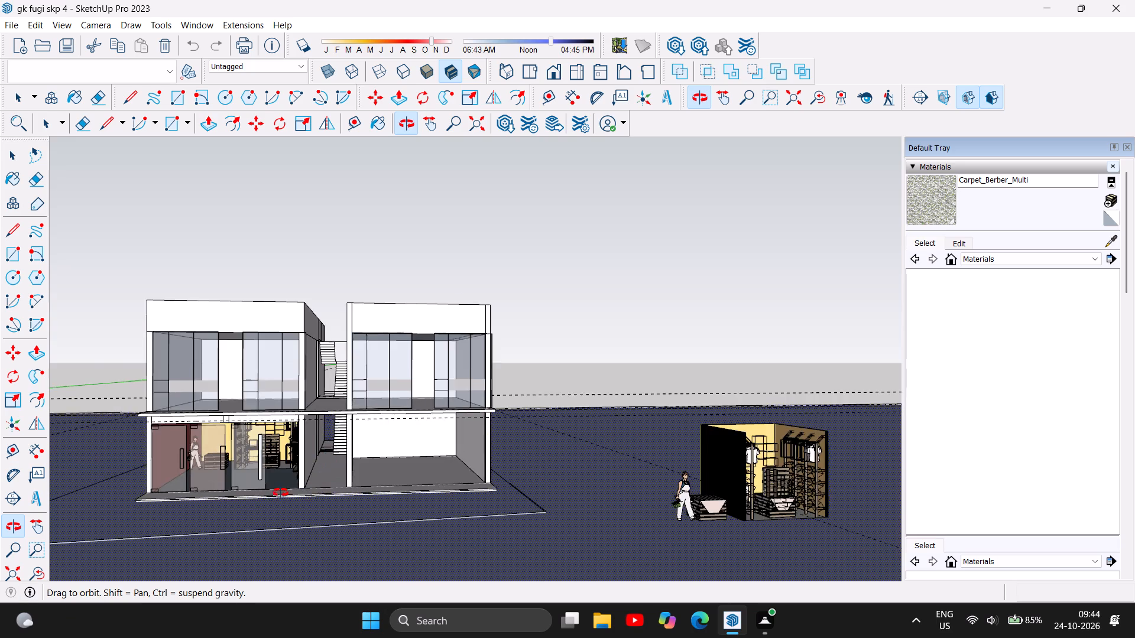
scroll(281, 493, up, 3)
drag(181, 520, 319, 499)
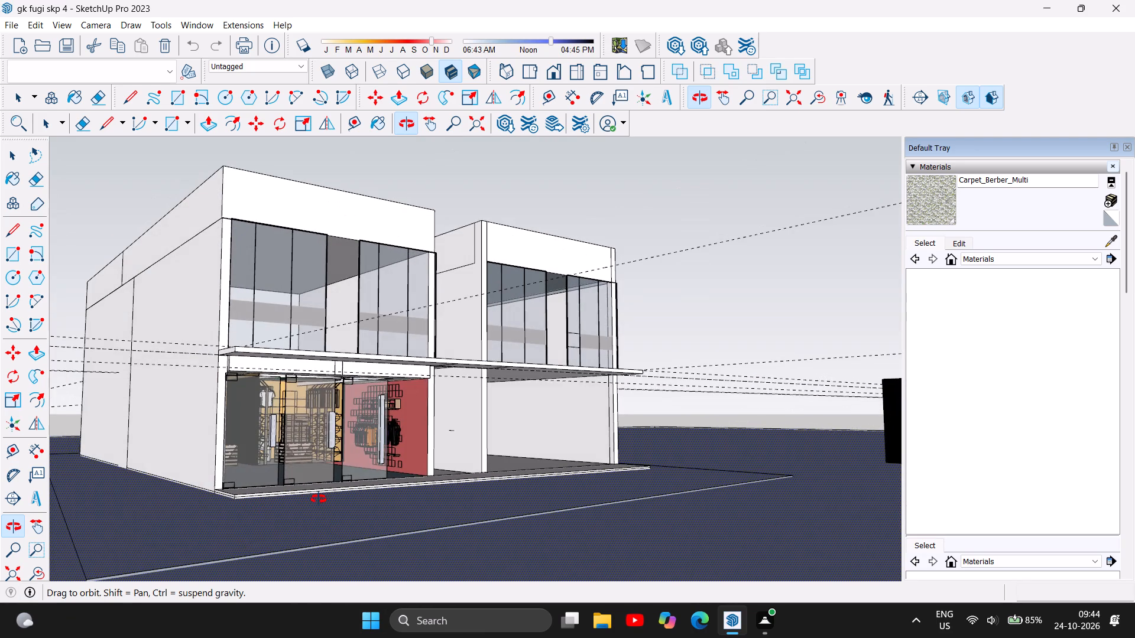
drag(319, 499, 229, 531)
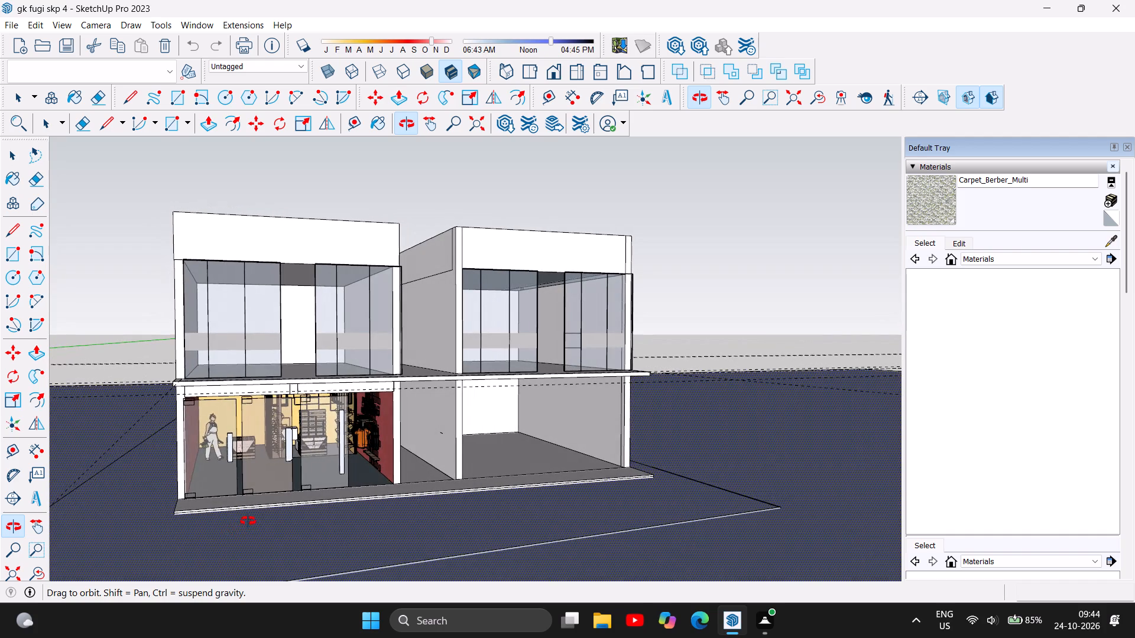
Examine the red wall's clothing rails, cap shelf and white tiles, and the shelving units around the pallet display.
scroll(352, 441, up, 6)
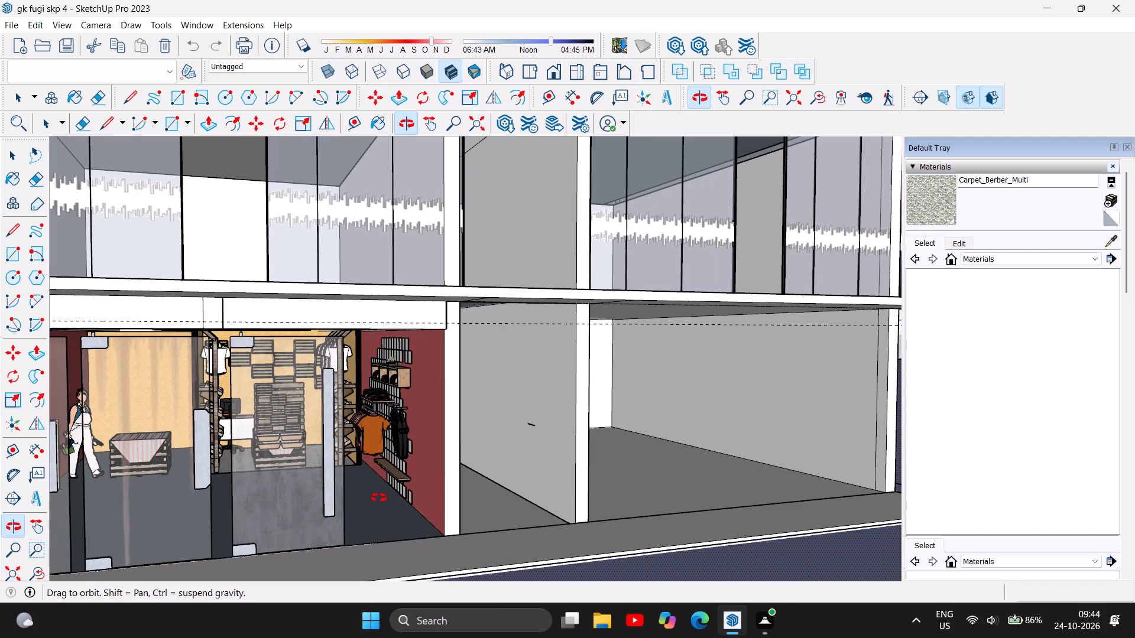
scroll(433, 479, up, 6)
scroll(372, 507, up, 7)
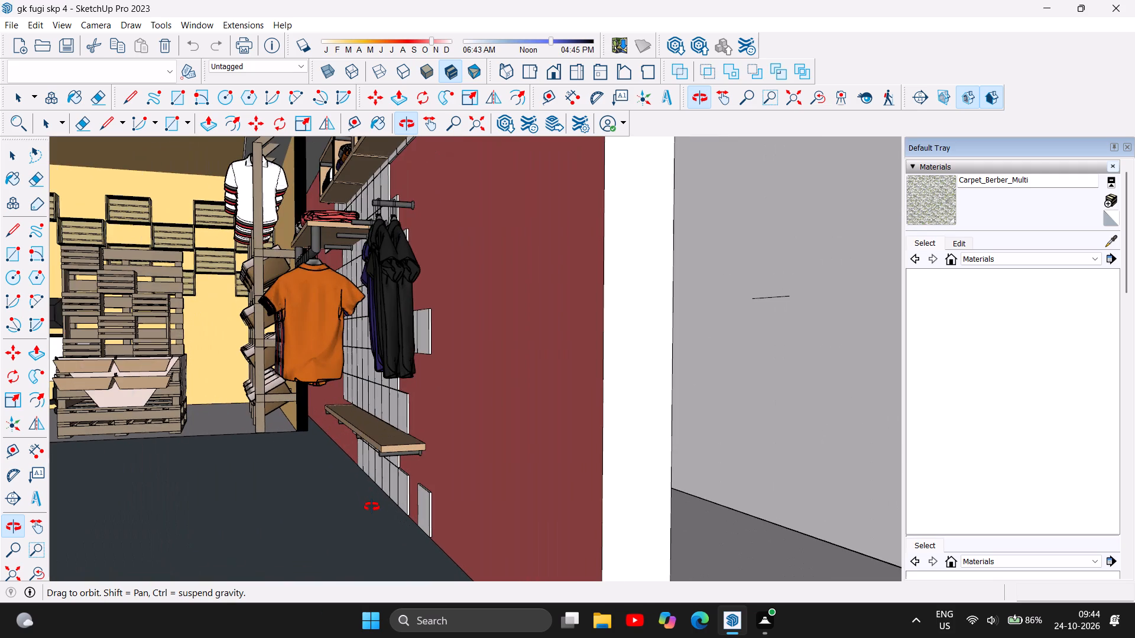
drag(315, 483, 337, 544)
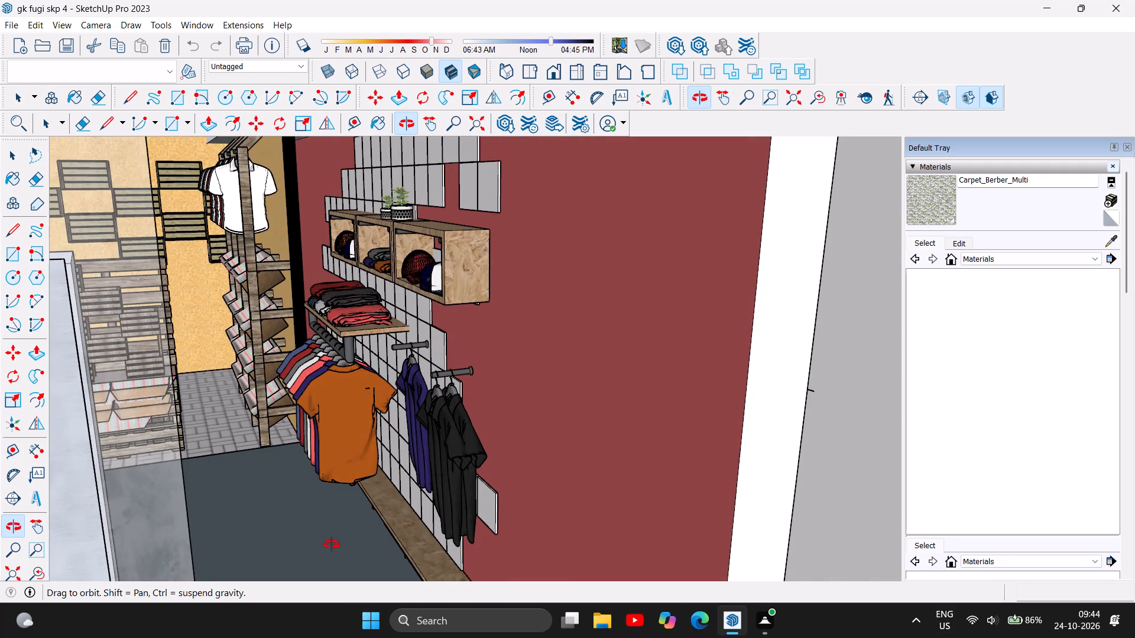
scroll(506, 397, up, 4)
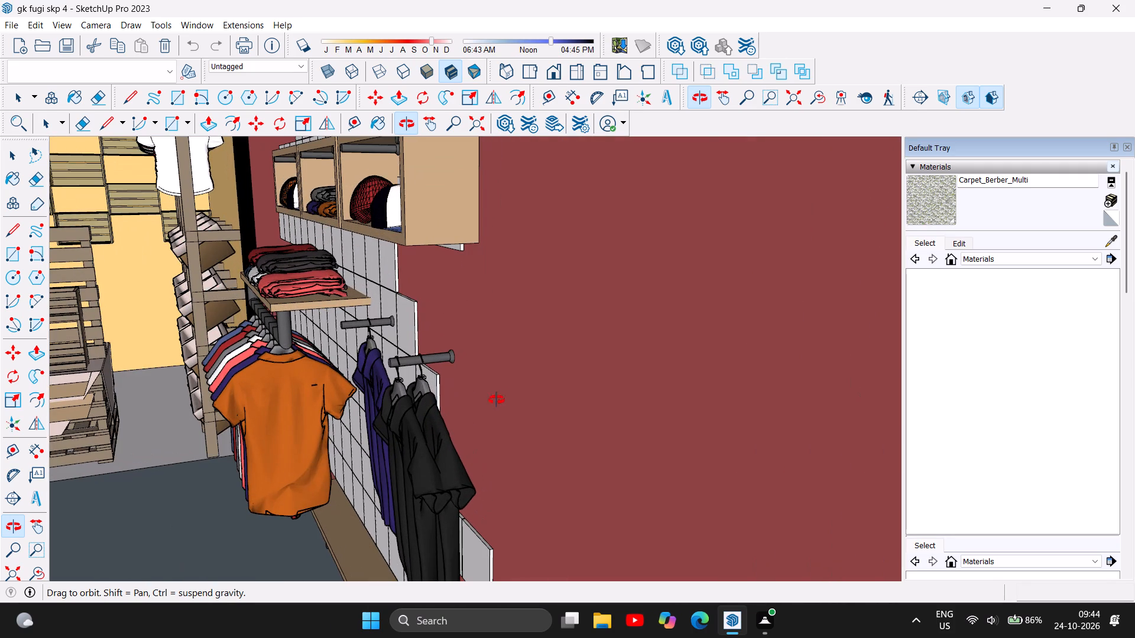
scroll(366, 470, down, 5)
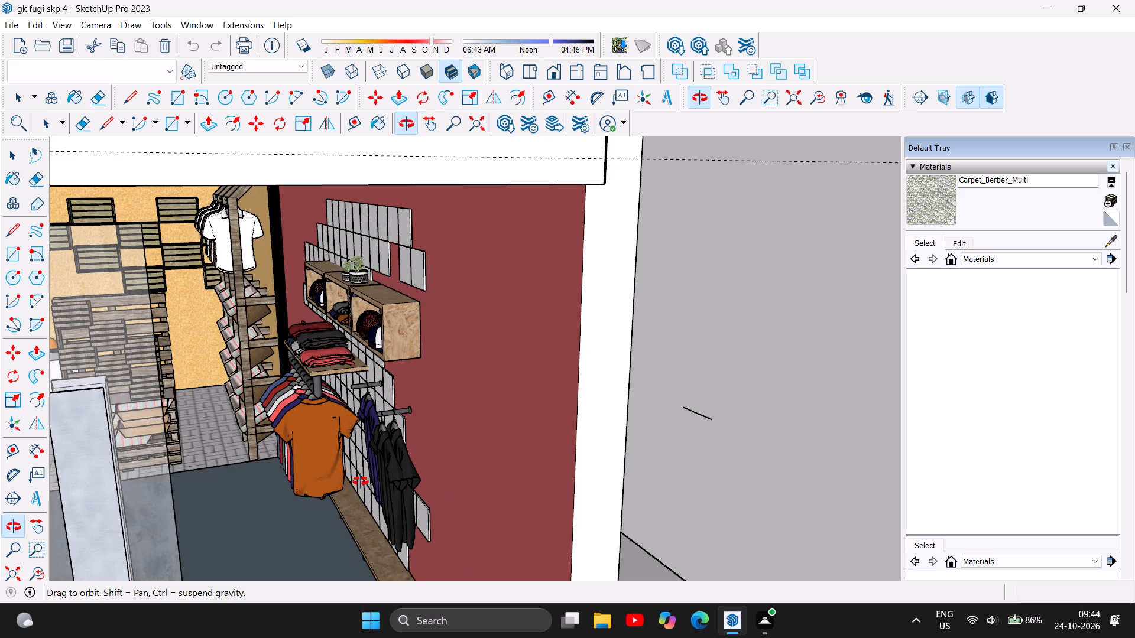
drag(361, 481, 316, 445)
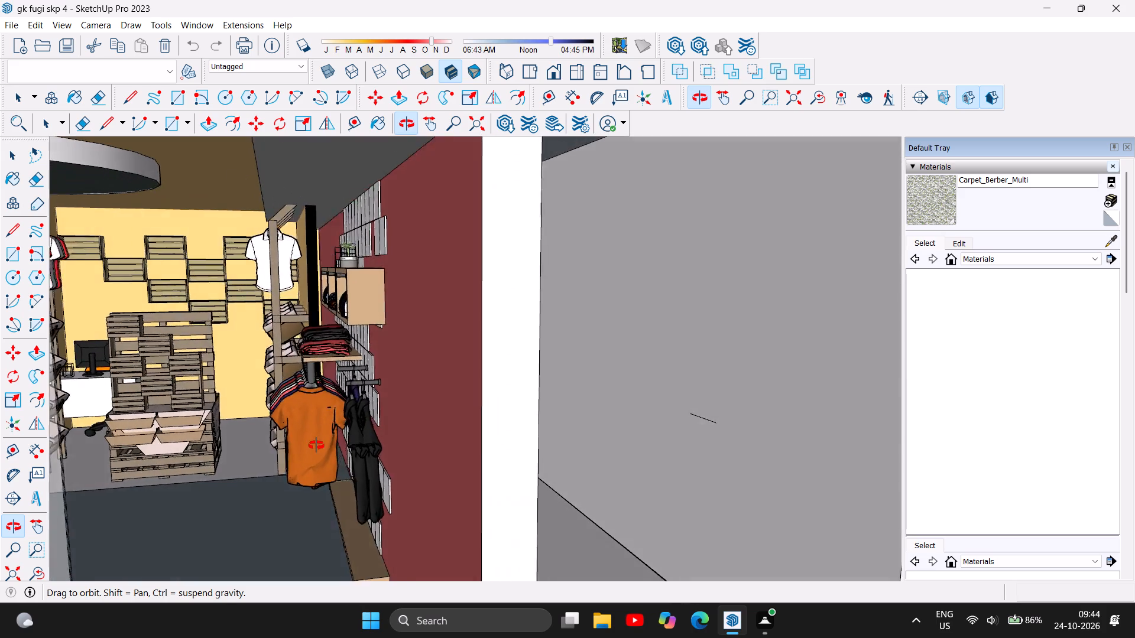
drag(316, 445, 248, 441)
scroll(132, 382, up, 5)
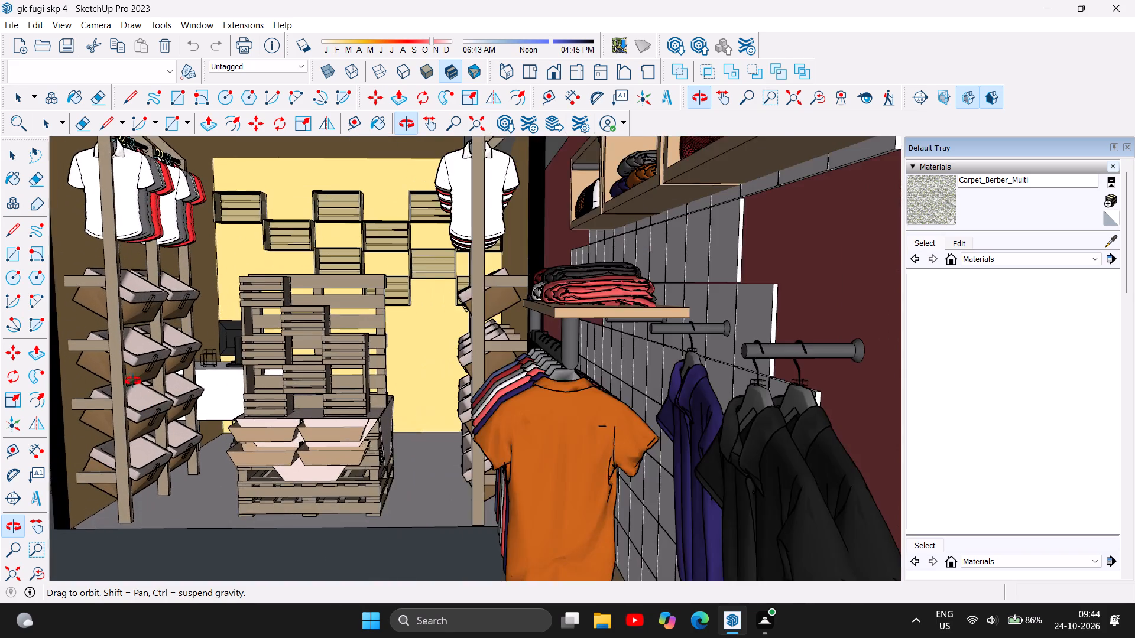
drag(326, 536, 544, 571)
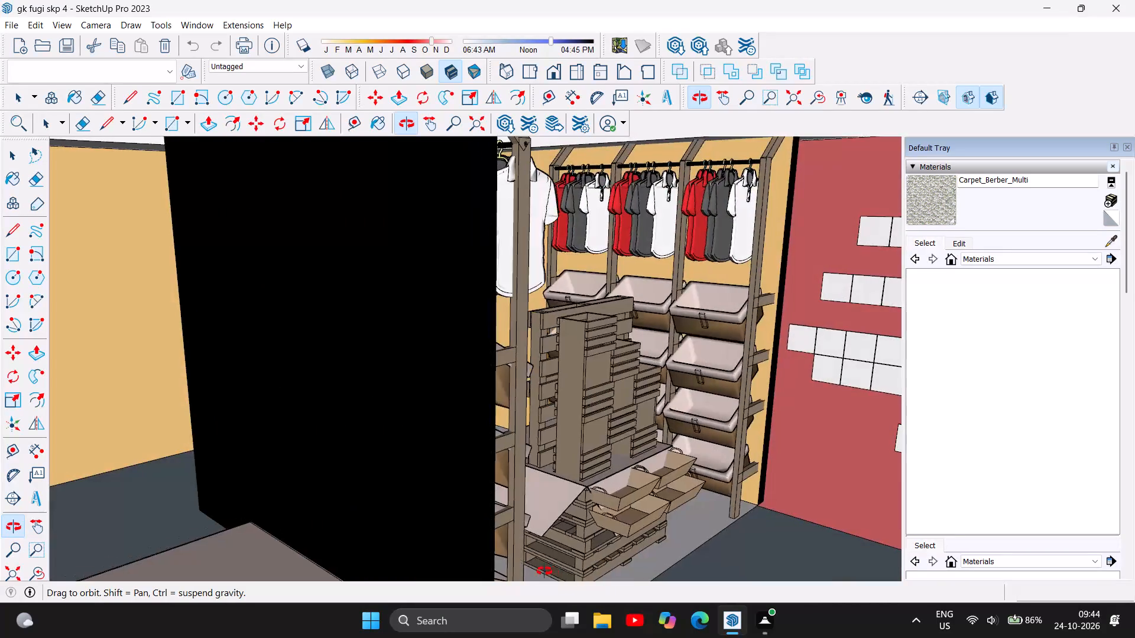
drag(544, 571, 376, 513)
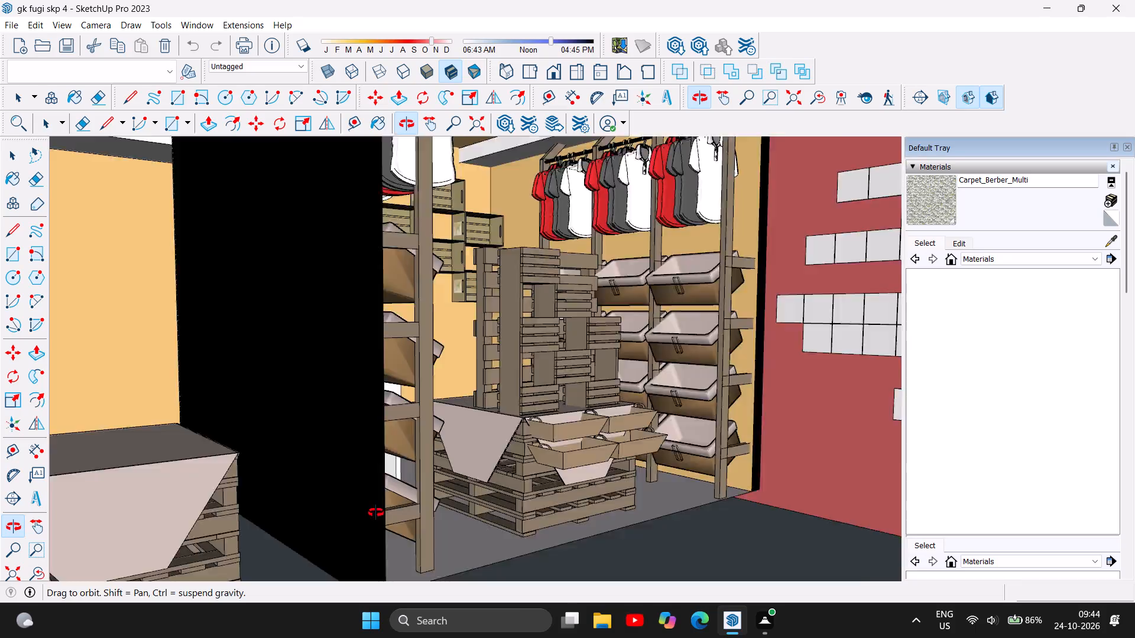
drag(376, 513, 371, 513)
Examine the shop interior through the glass doors, including the back desk, pallet display, side shelving and hanging shirts.
scroll(505, 490, down, 4)
scroll(505, 490, up, 1)
scroll(504, 489, down, 7)
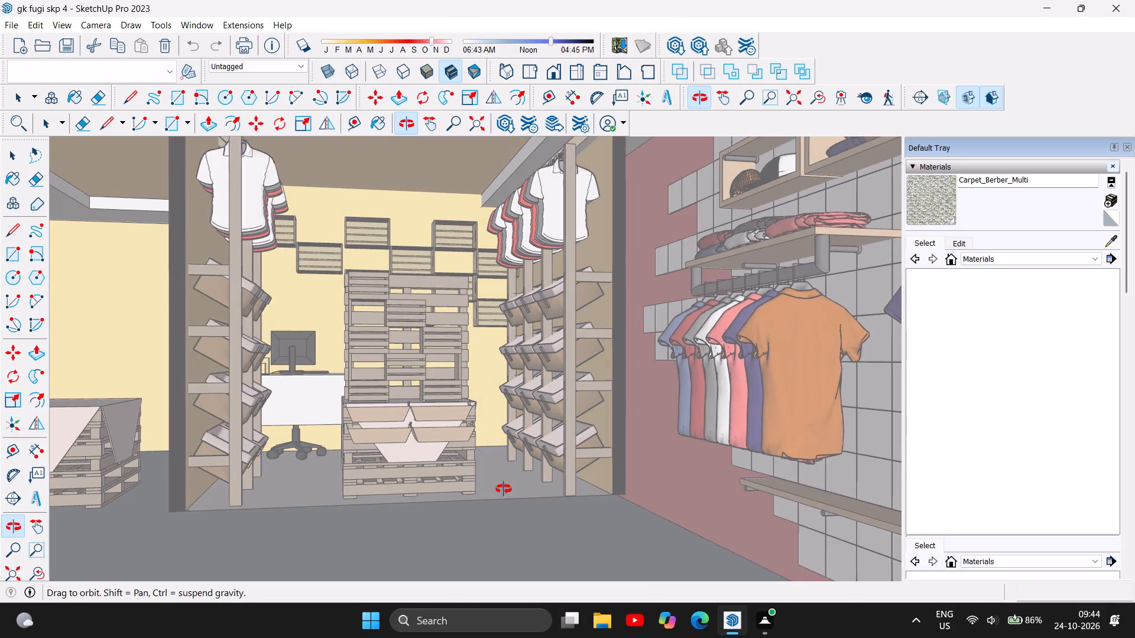
scroll(336, 453, down, 5)
scroll(460, 490, down, 1)
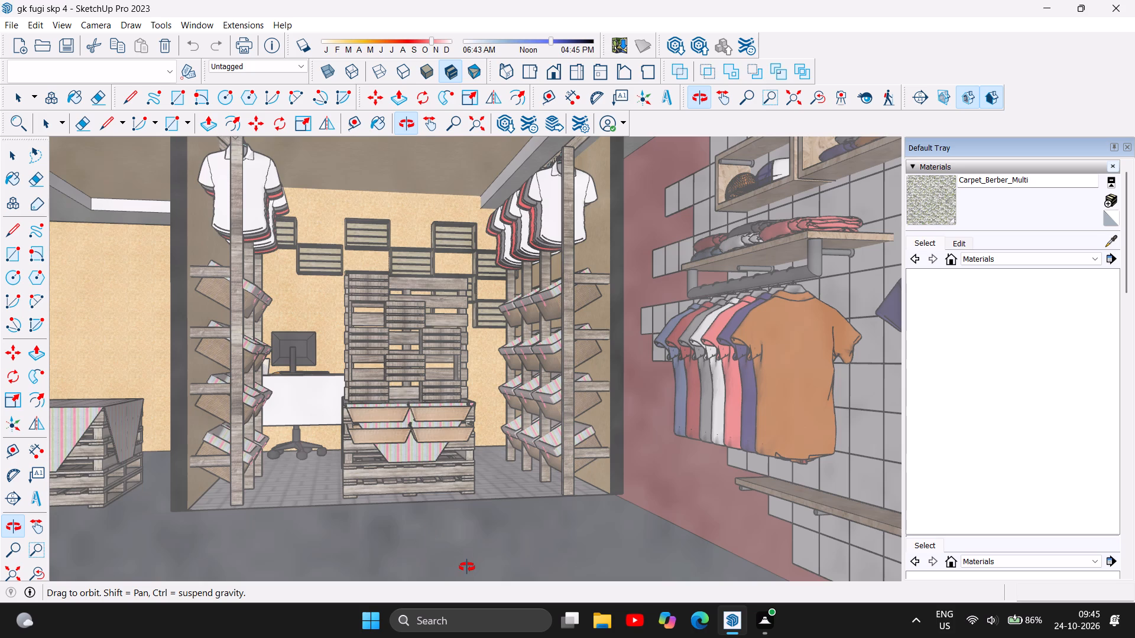
scroll(492, 558, down, 4)
scroll(48, 406, down, 4)
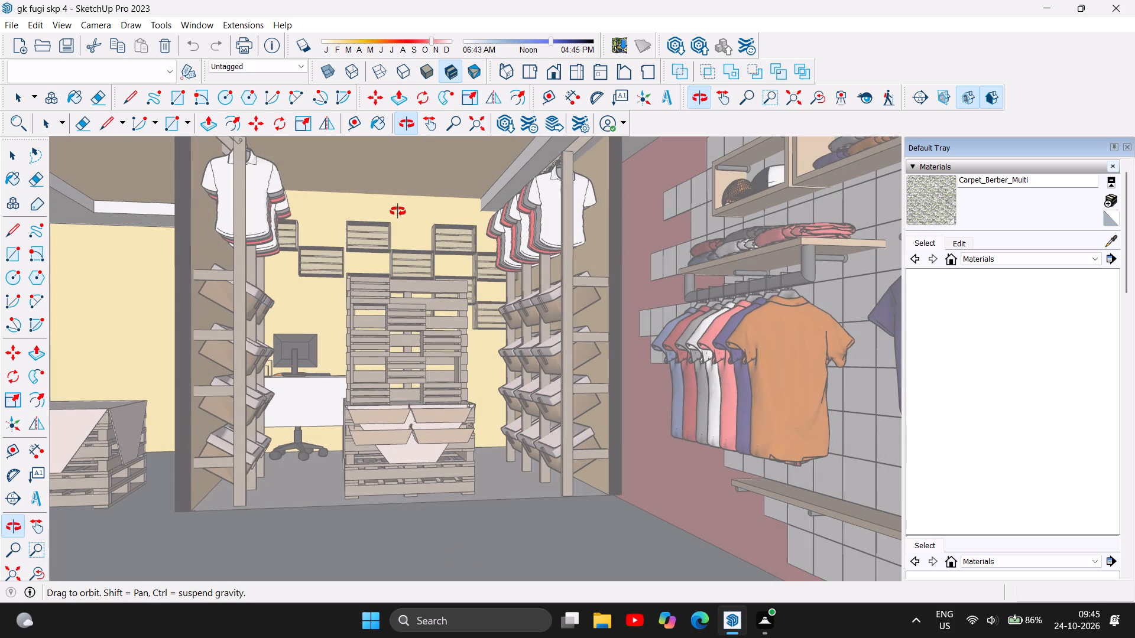
scroll(396, 213, down, 2)
scroll(365, 440, down, 17)
scroll(351, 445, down, 8)
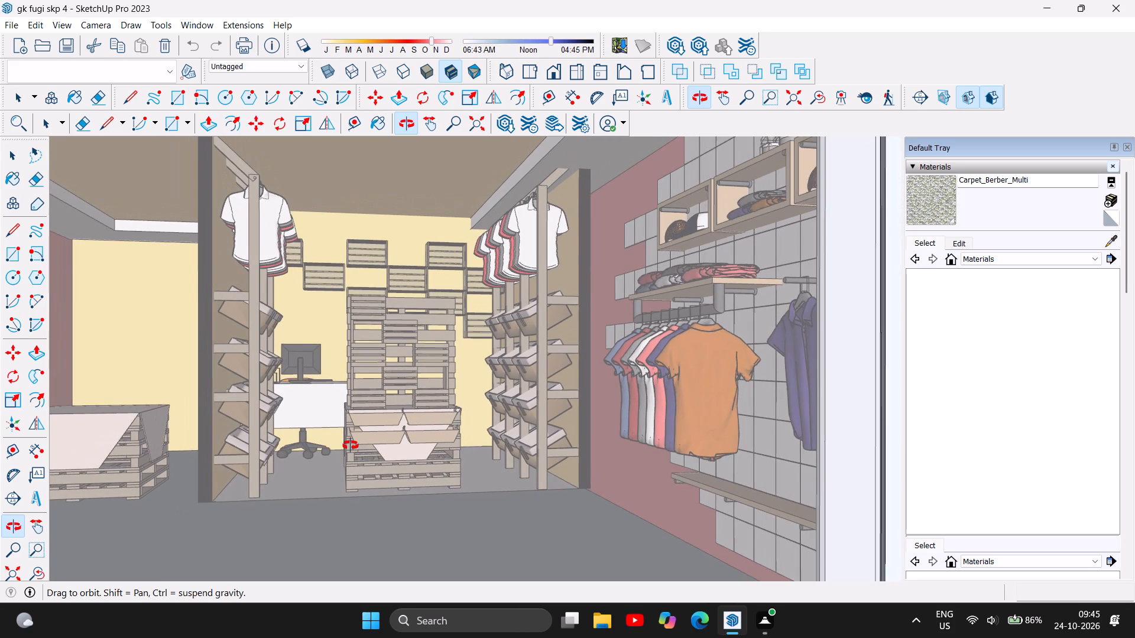
scroll(351, 445, down, 6)
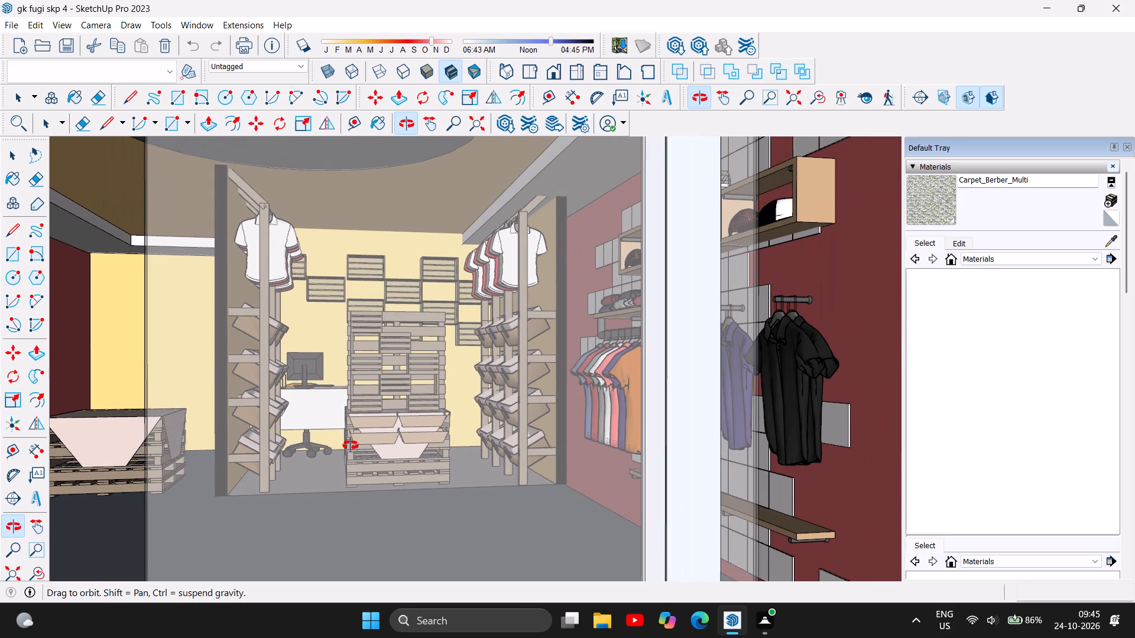
Examine the clothing shop through its glass doors and the whole two-storey front facade around it.
scroll(351, 445, down, 5)
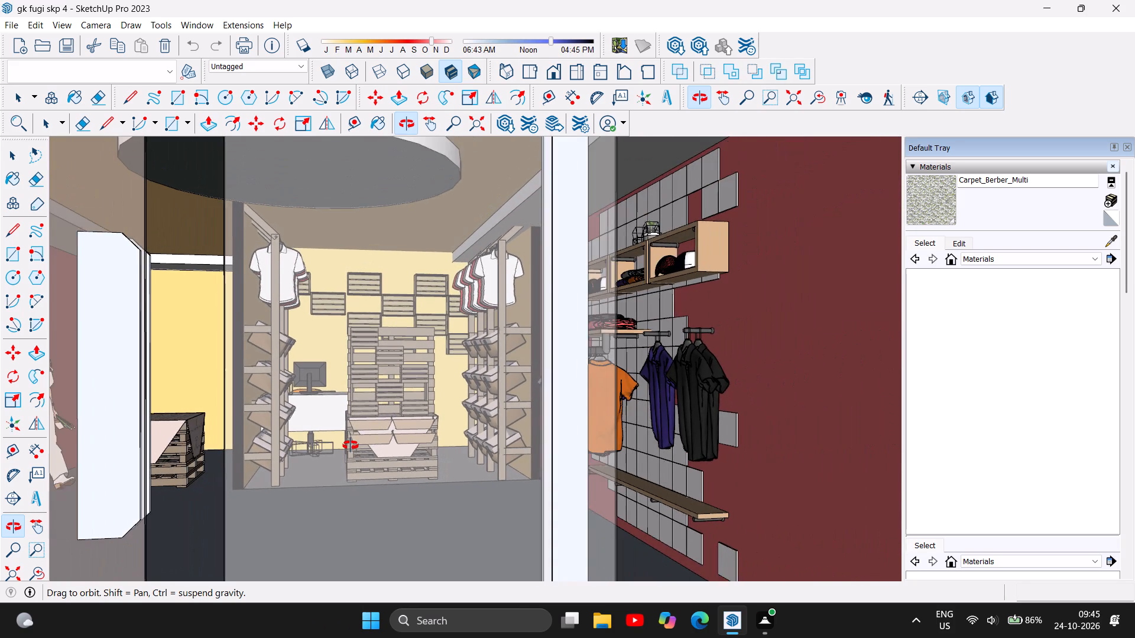
scroll(351, 445, down, 6)
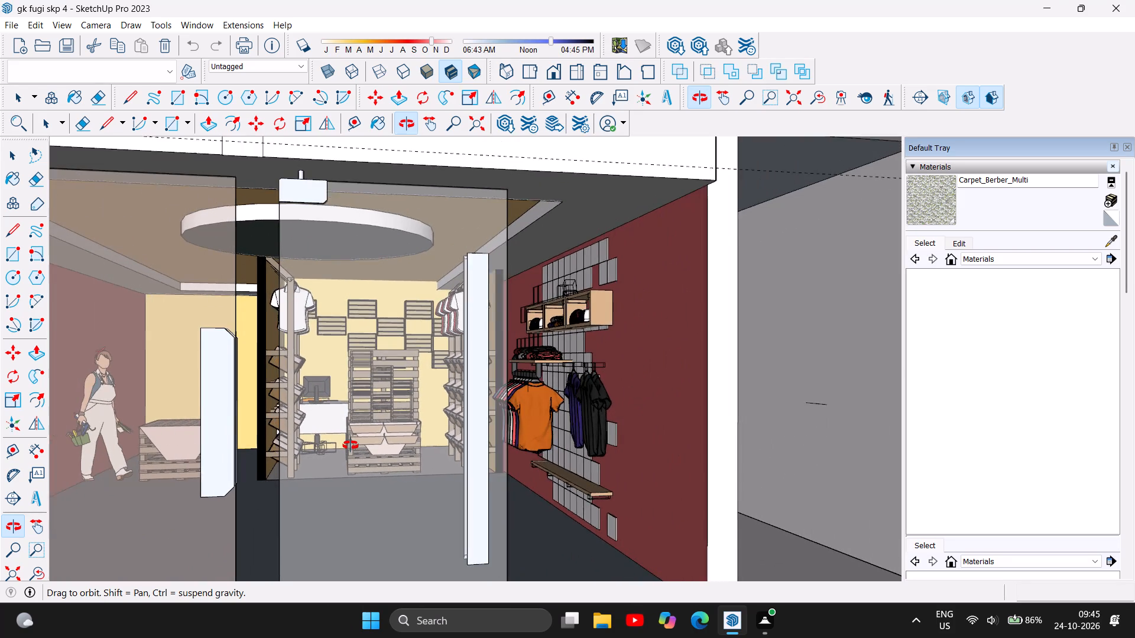
scroll(351, 445, down, 7)
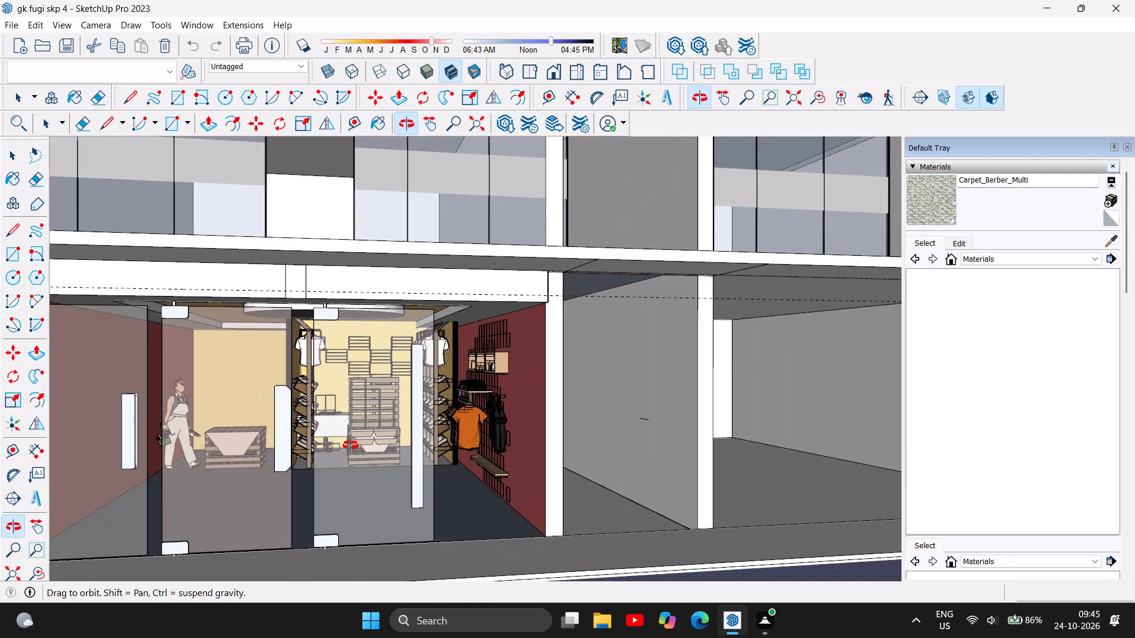
scroll(351, 445, down, 10)
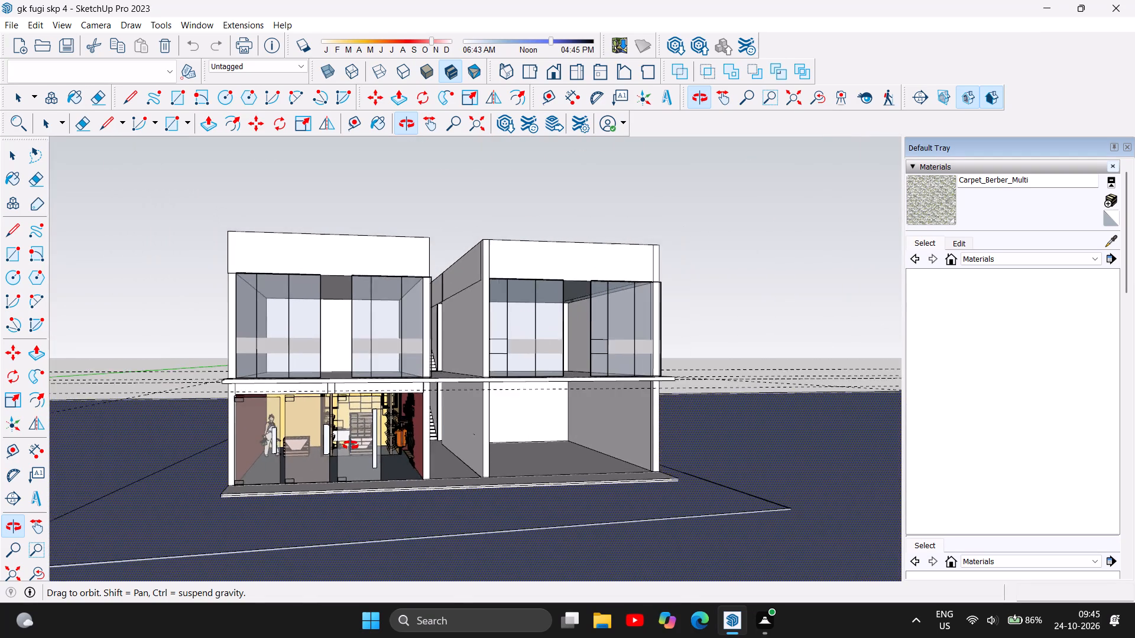
scroll(351, 445, down, 2)
scroll(351, 445, up, 3)
scroll(351, 445, down, 3)
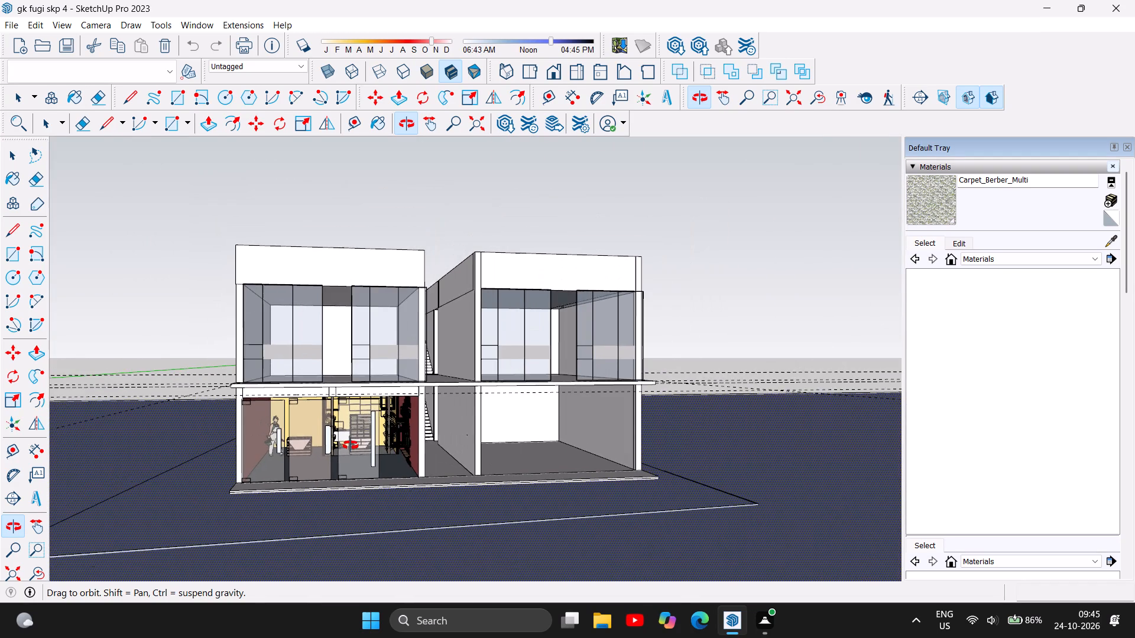
Examine the central passage and the two flights of the staircase from the front.
scroll(495, 487, up, 5)
scroll(400, 398, up, 7)
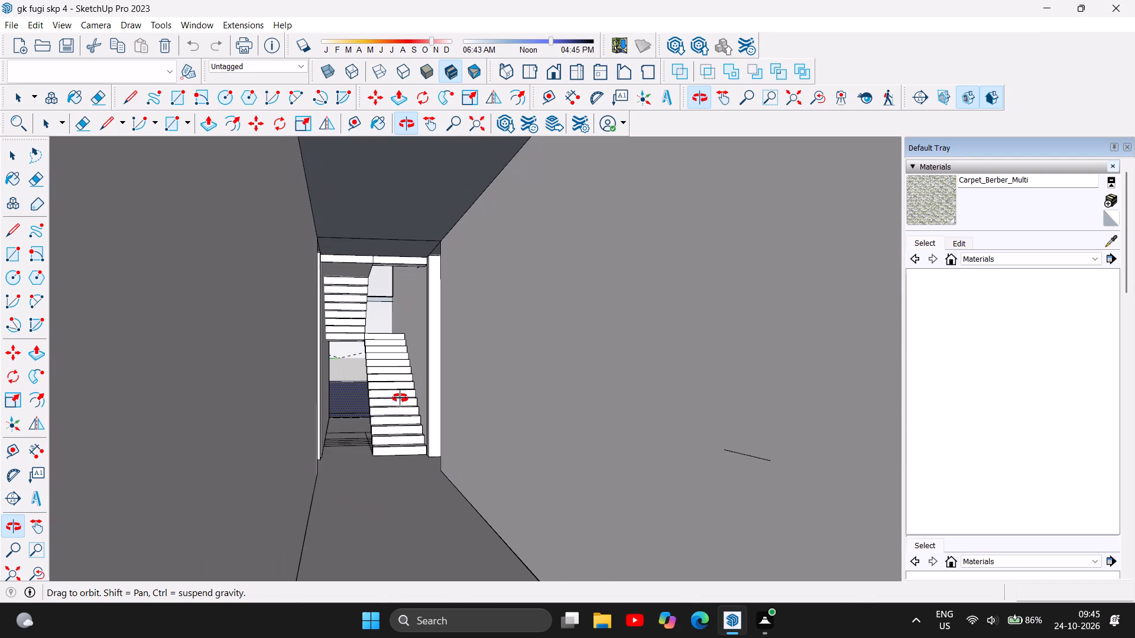
scroll(396, 399, up, 6)
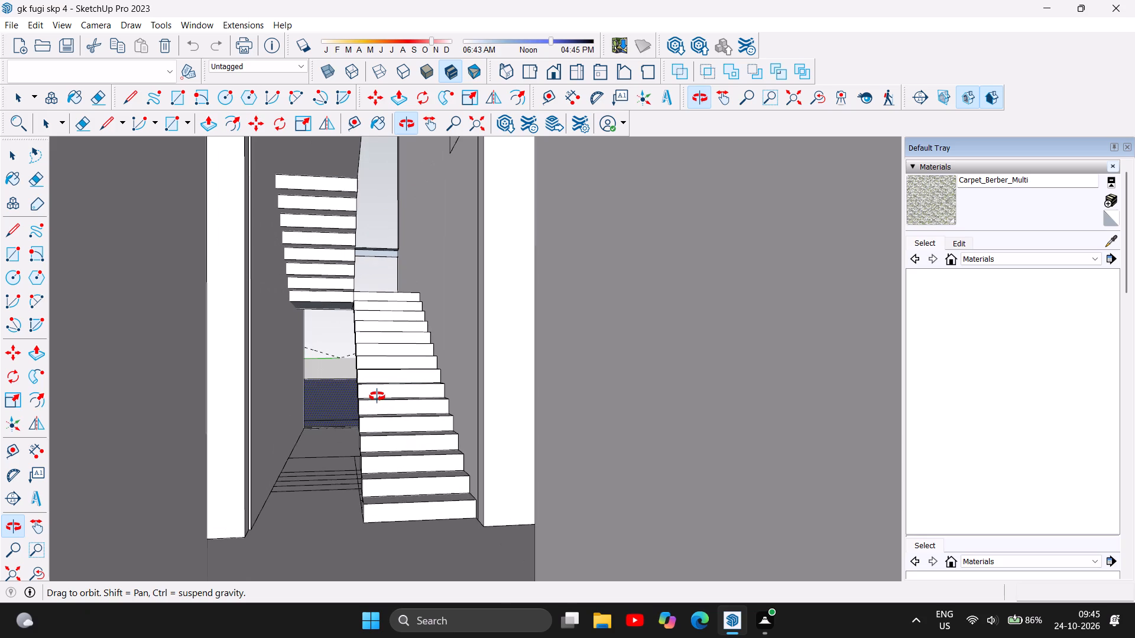
scroll(326, 453, up, 1)
drag(317, 461, 325, 464)
scroll(339, 458, up, 2)
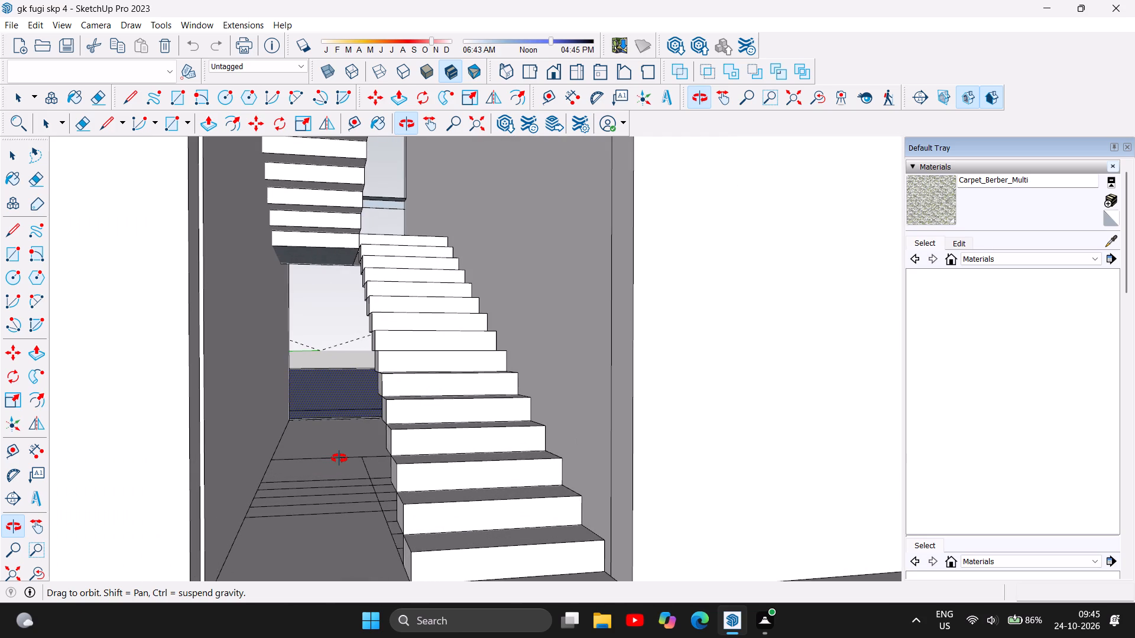
click(369, 485)
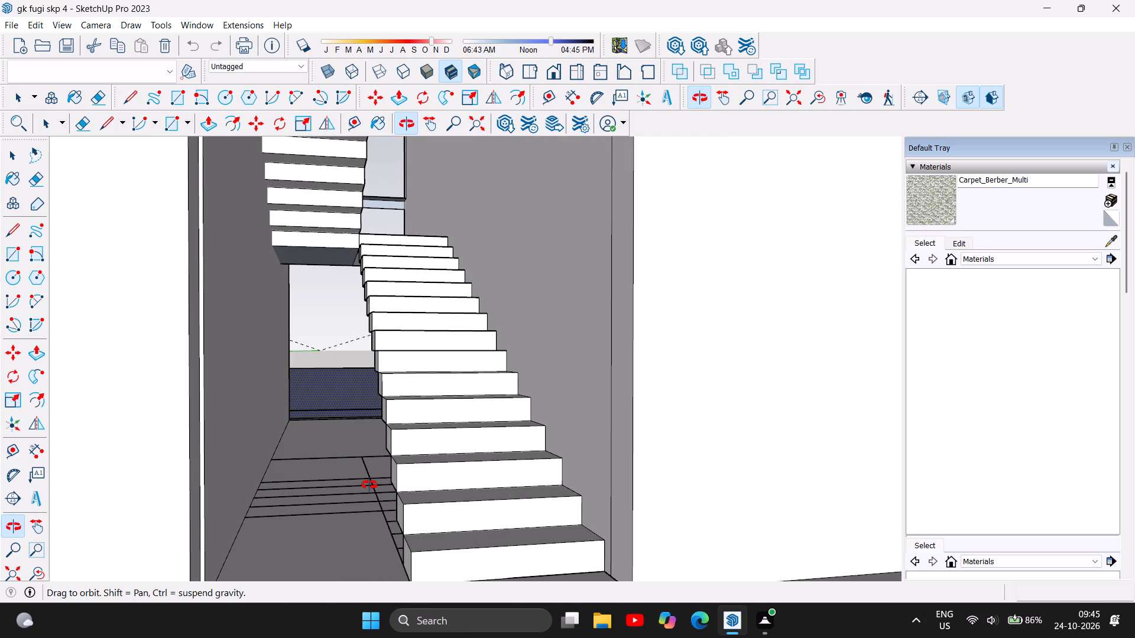
drag(424, 508, 453, 512)
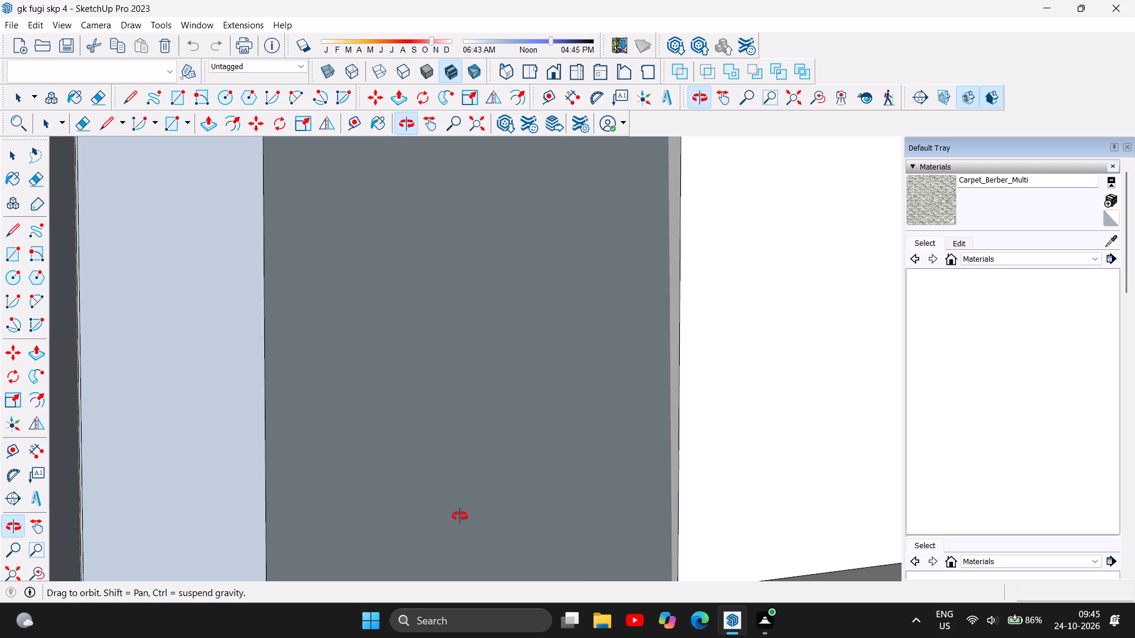
drag(508, 516, 339, 502)
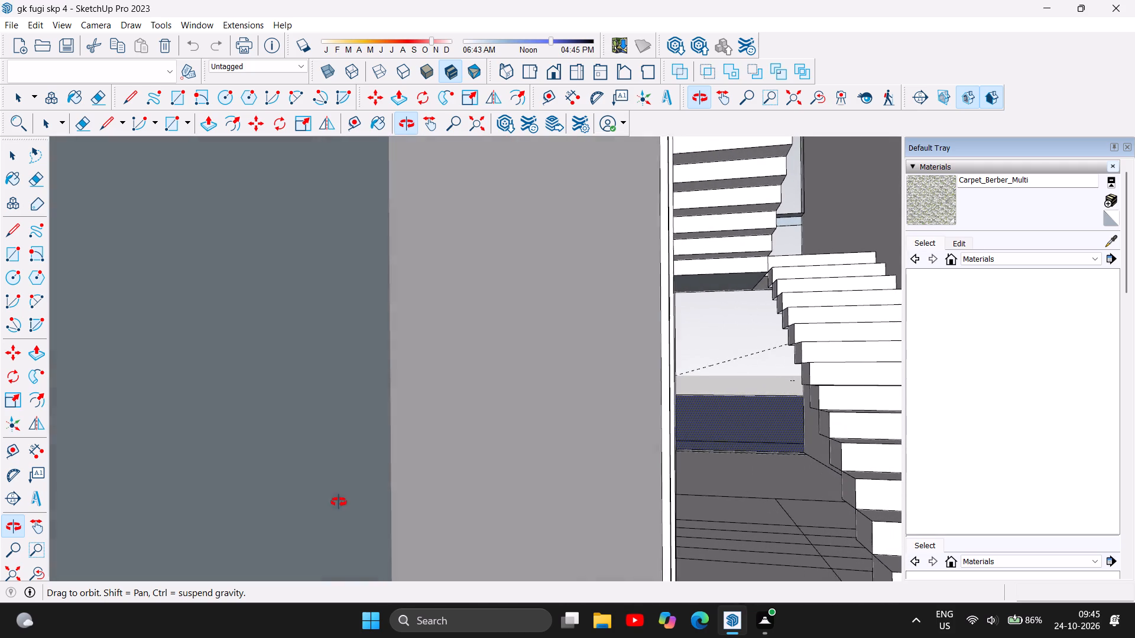
drag(339, 502, 338, 502)
Examine the staircase at an angle, including the passage side wall and the floor lines beside the lower flight.
scroll(635, 428, down, 18)
scroll(623, 433, down, 16)
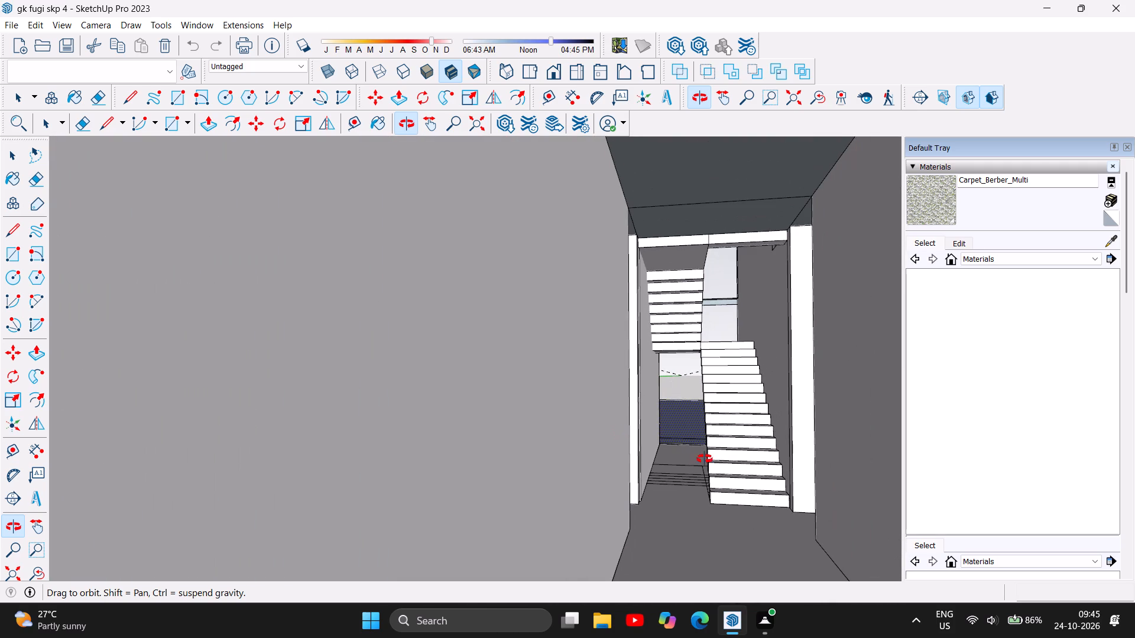
scroll(738, 458, up, 8)
drag(701, 476, 664, 510)
scroll(338, 496, up, 1)
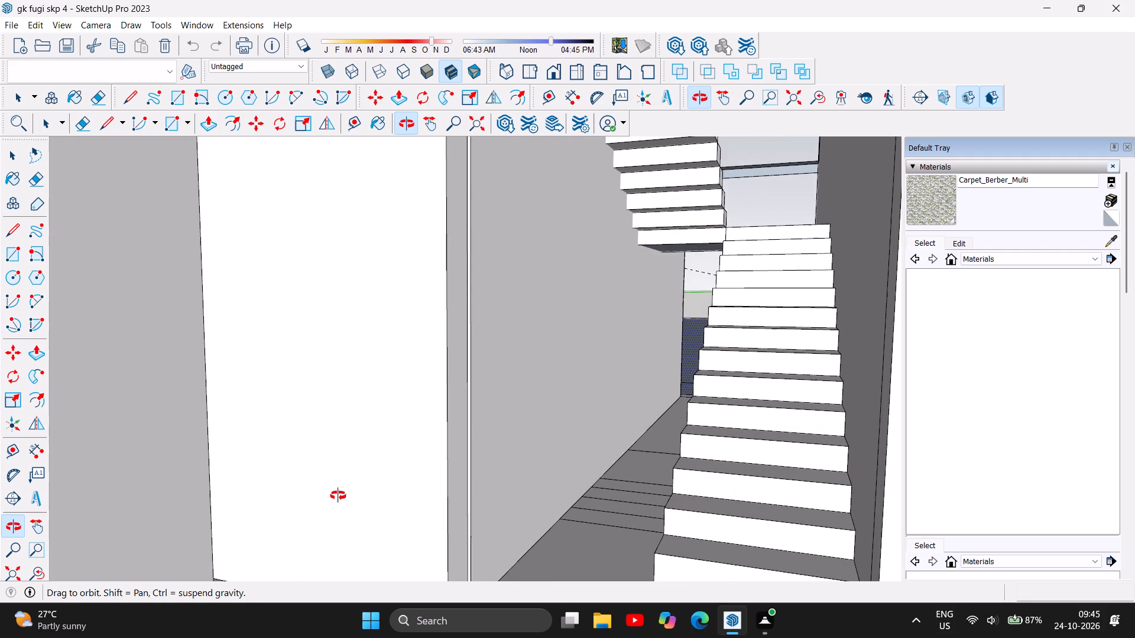
scroll(338, 495, up, 1)
drag(349, 494, 317, 494)
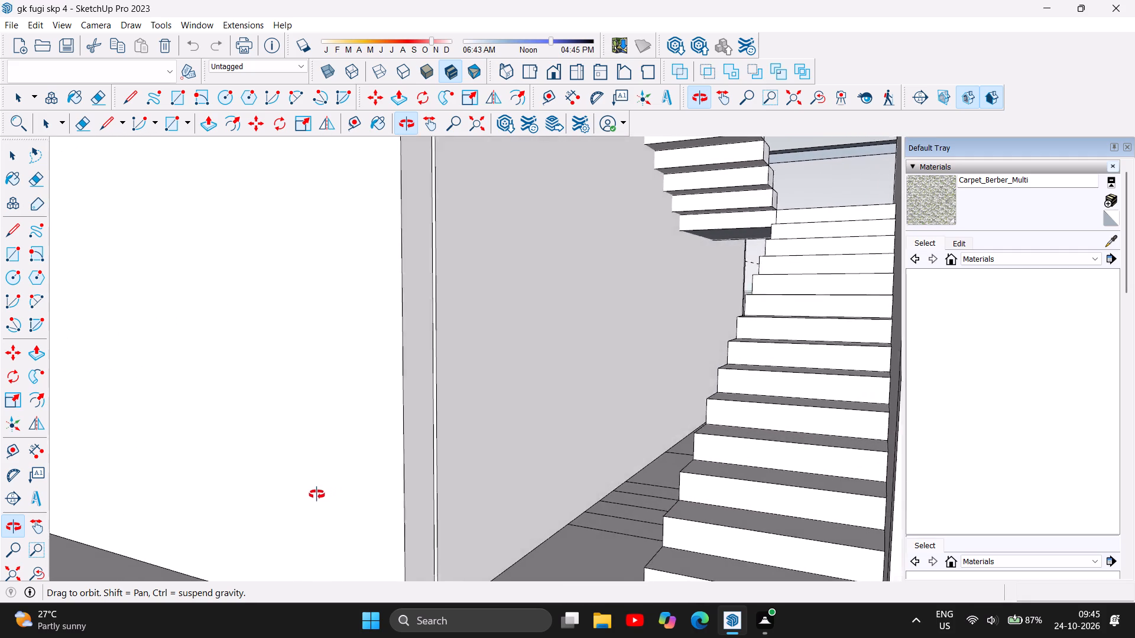
drag(317, 494, 307, 494)
click(307, 494)
drag(307, 494, 367, 483)
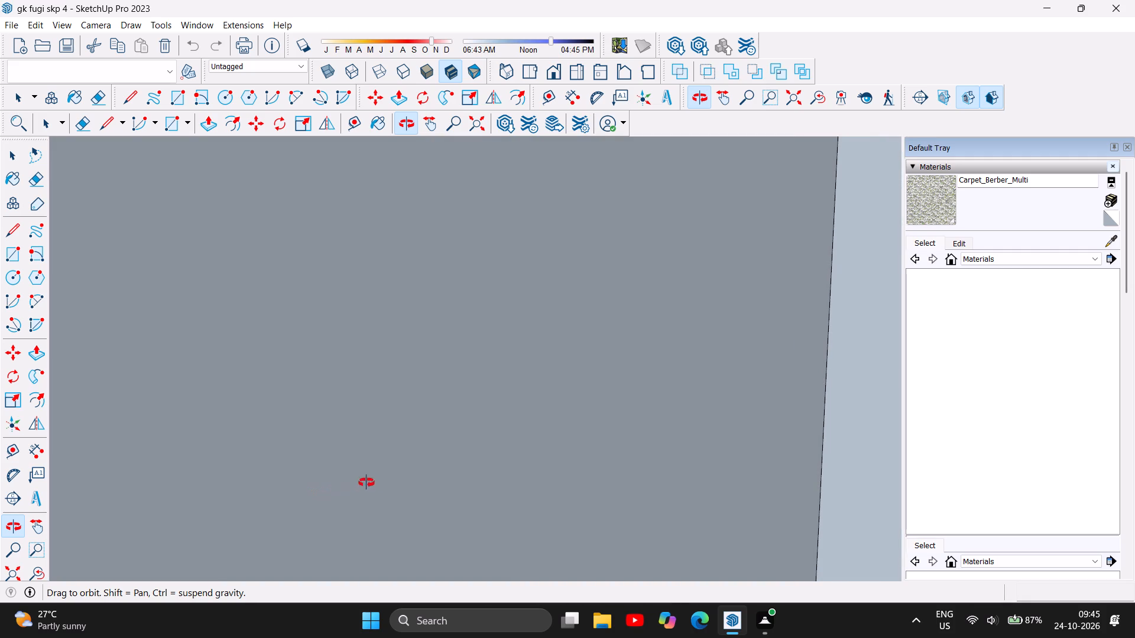
drag(367, 483, 414, 480)
drag(287, 470, 440, 473)
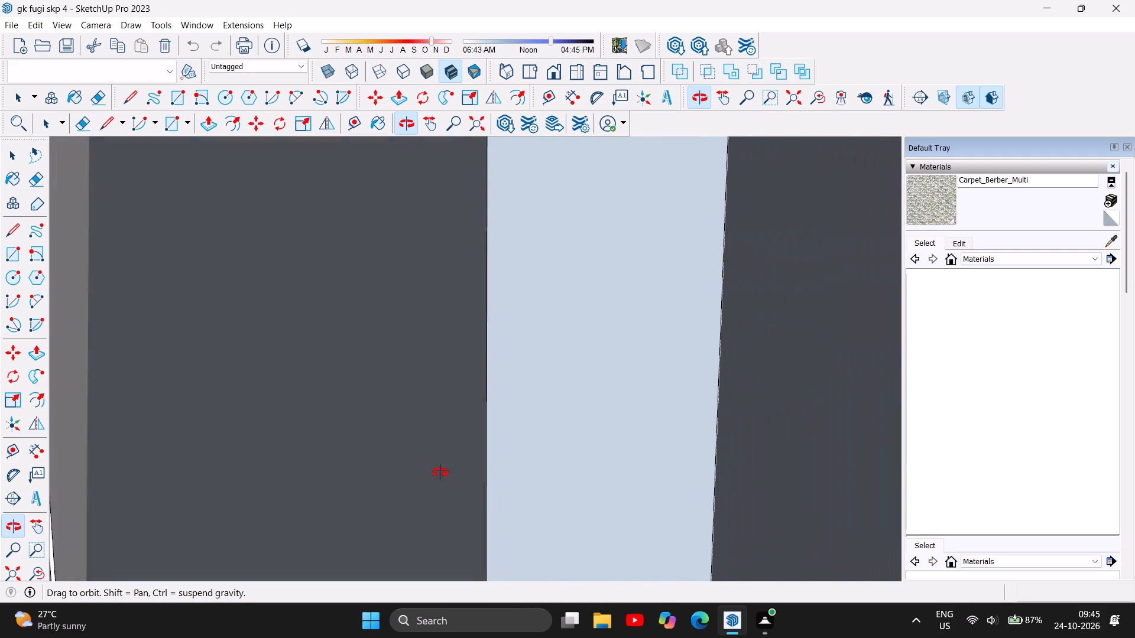
drag(440, 473, 586, 476)
Examine the lower stair flight and the wall beside it from the opposite angle.
scroll(210, 477, down, 2)
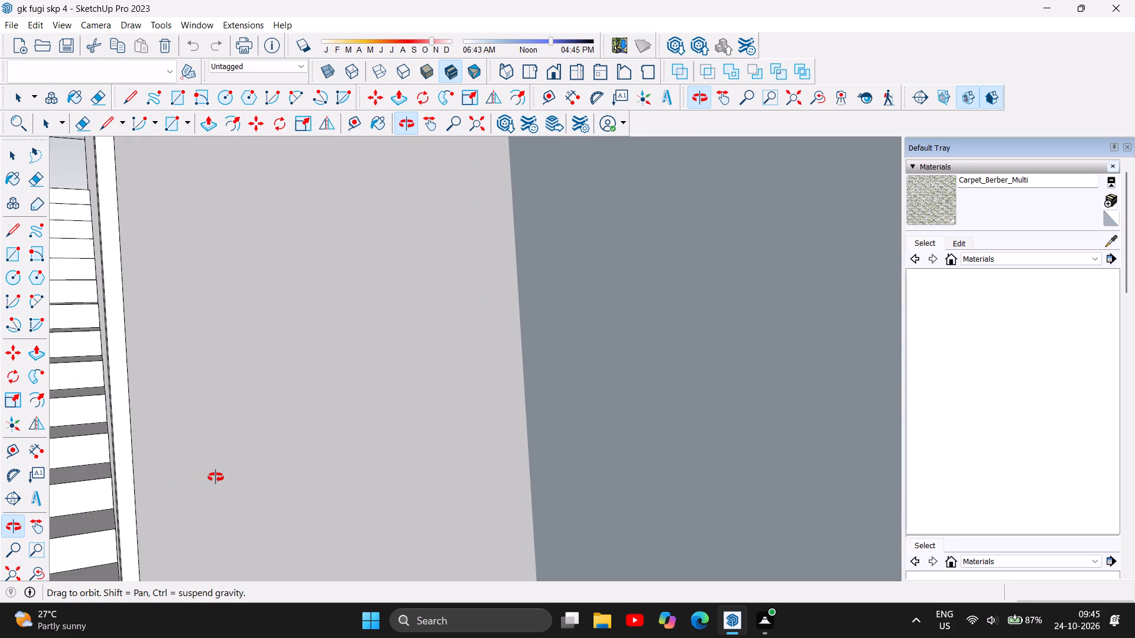
scroll(216, 477, down, 3)
scroll(268, 464, down, 10)
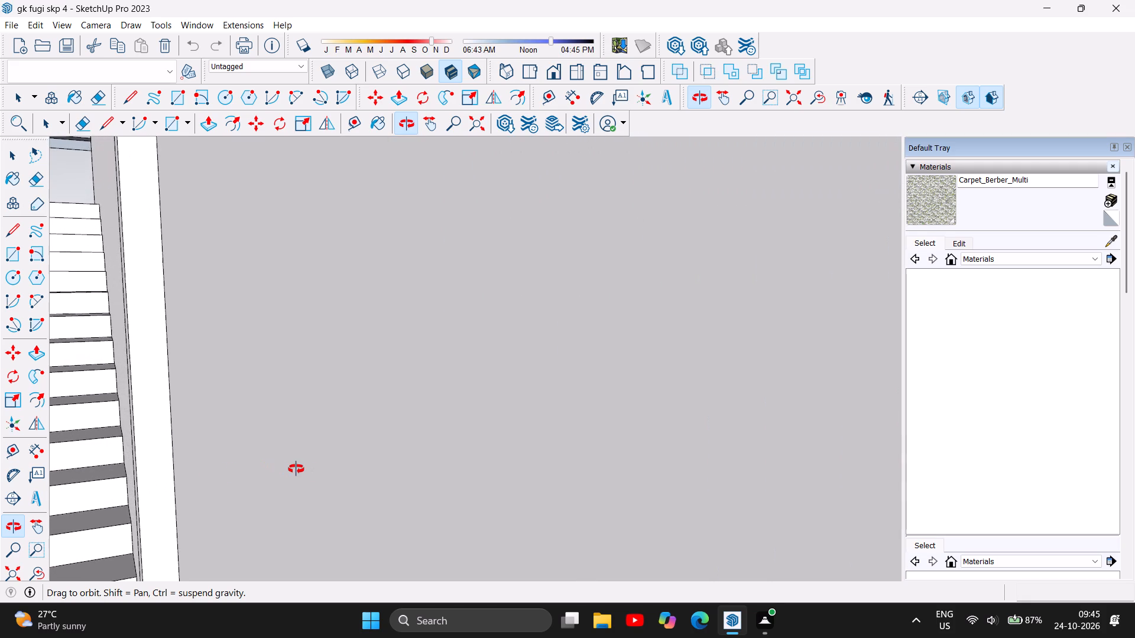
scroll(154, 435, down, 7)
scroll(105, 445, down, 7)
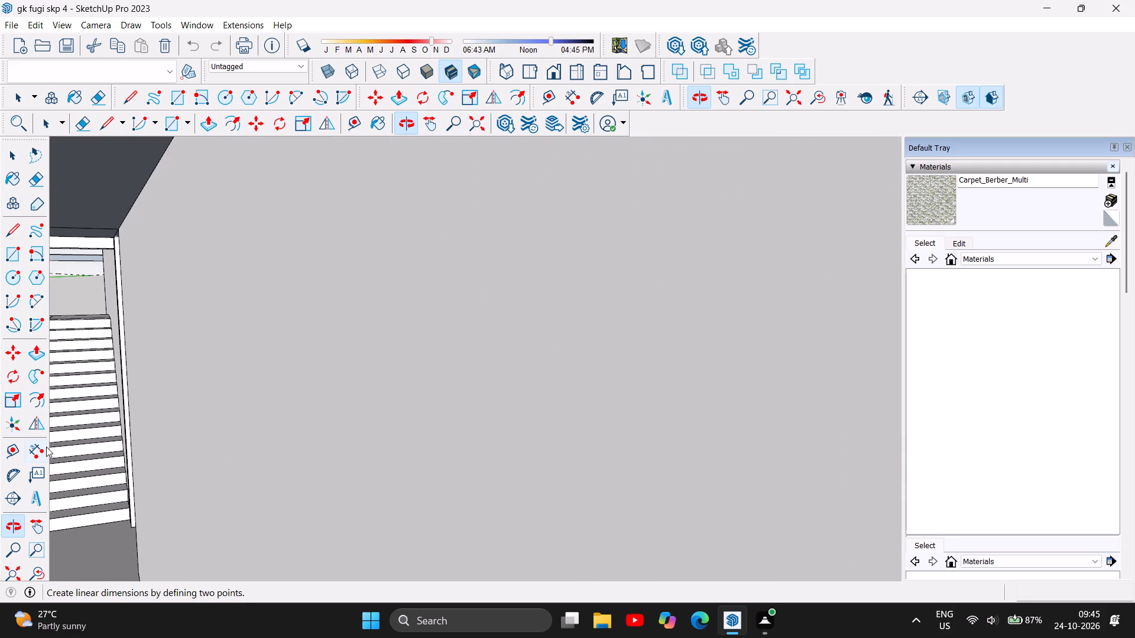
scroll(46, 447, up, 13)
scroll(95, 444, up, 6)
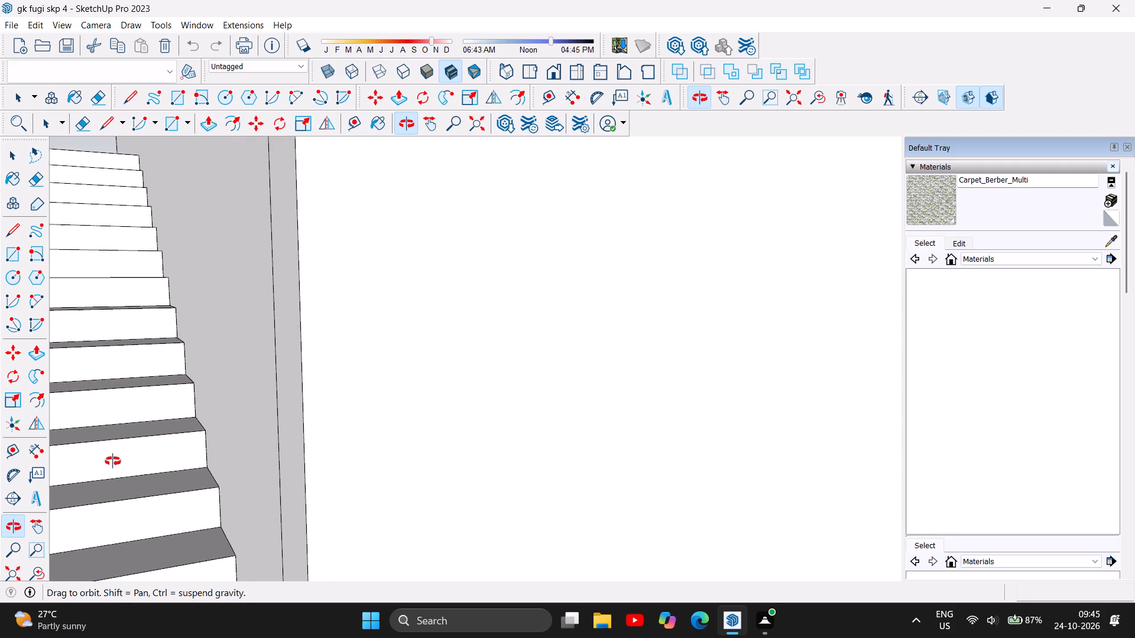
drag(161, 491, 232, 486)
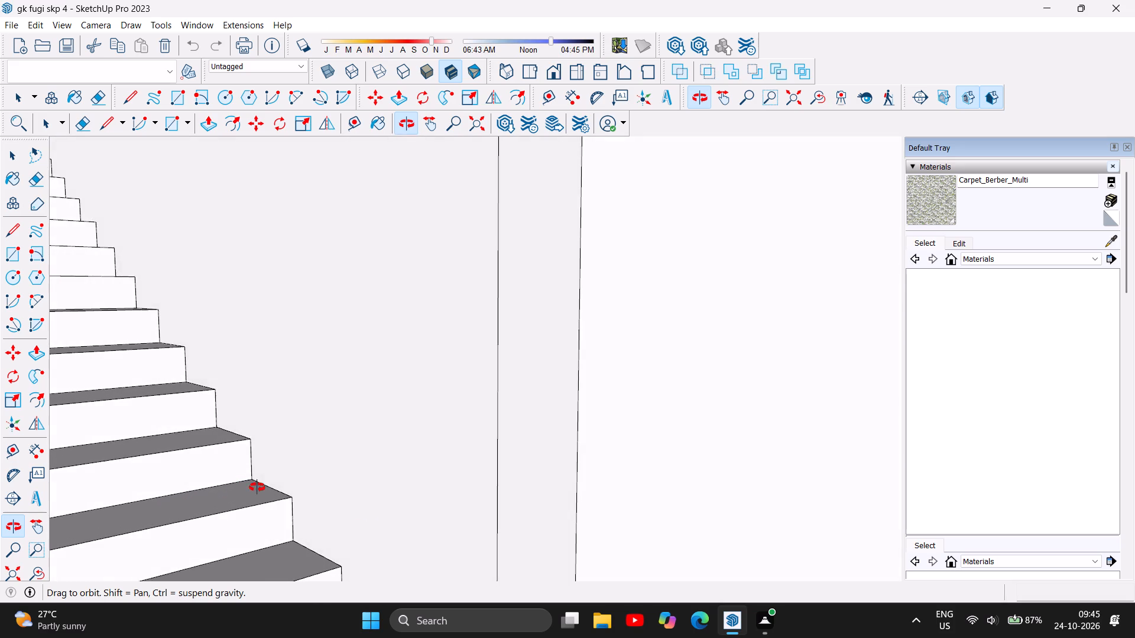
scroll(349, 500, down, 8)
Examine the walls, floor and white end wall of the space beside the foot of the staircase.
scroll(349, 500, up, 3)
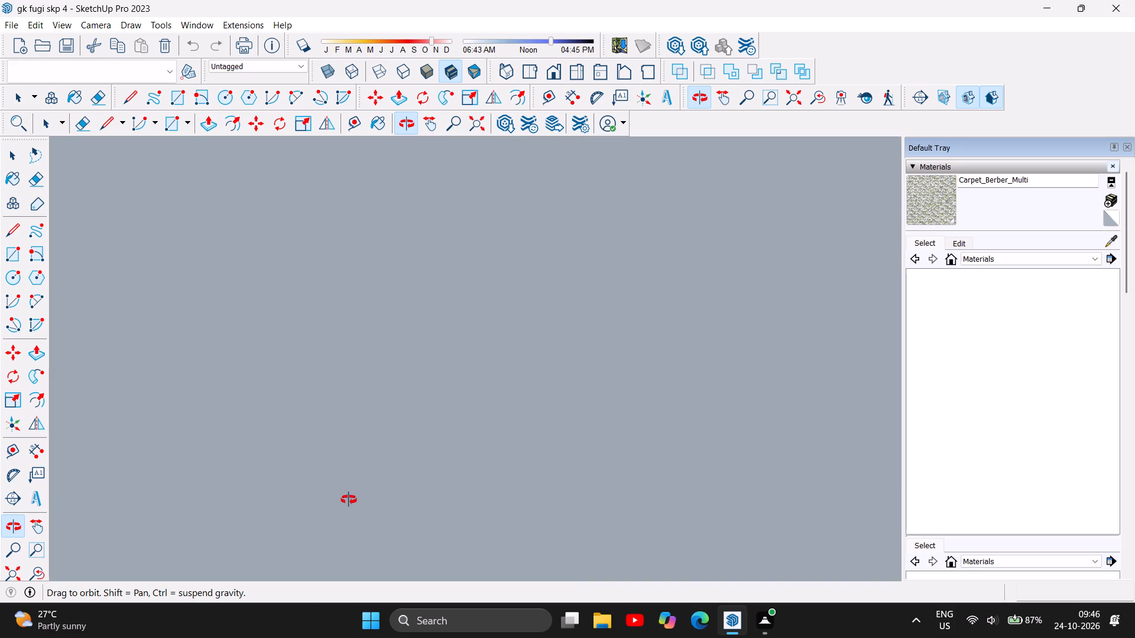
scroll(349, 500, up, 8)
drag(624, 530, 607, 515)
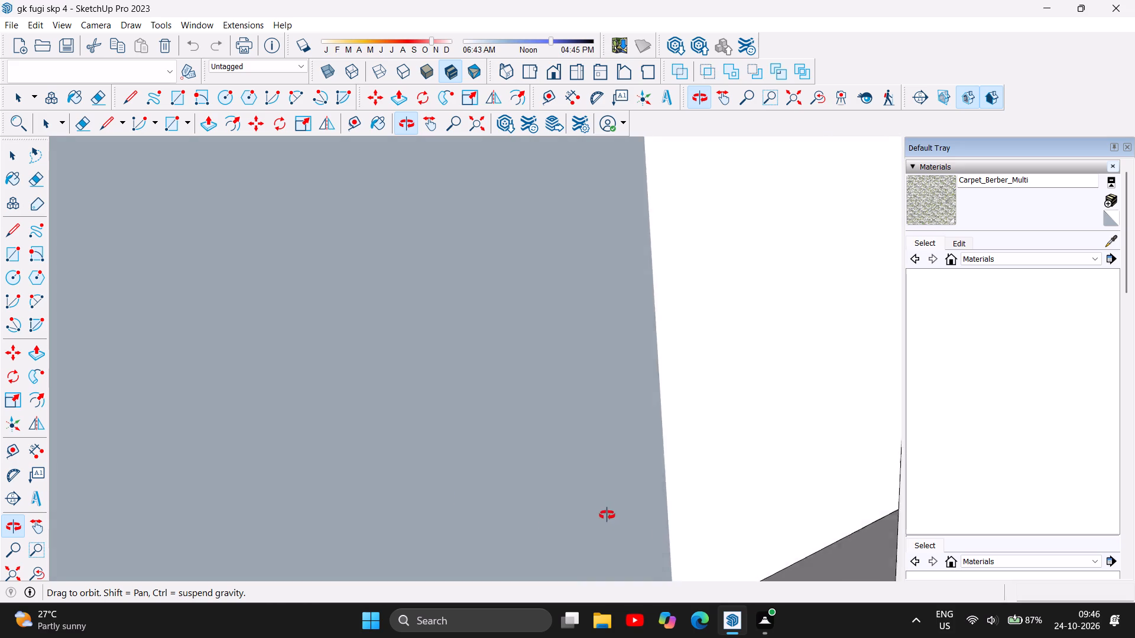
drag(607, 515, 589, 499)
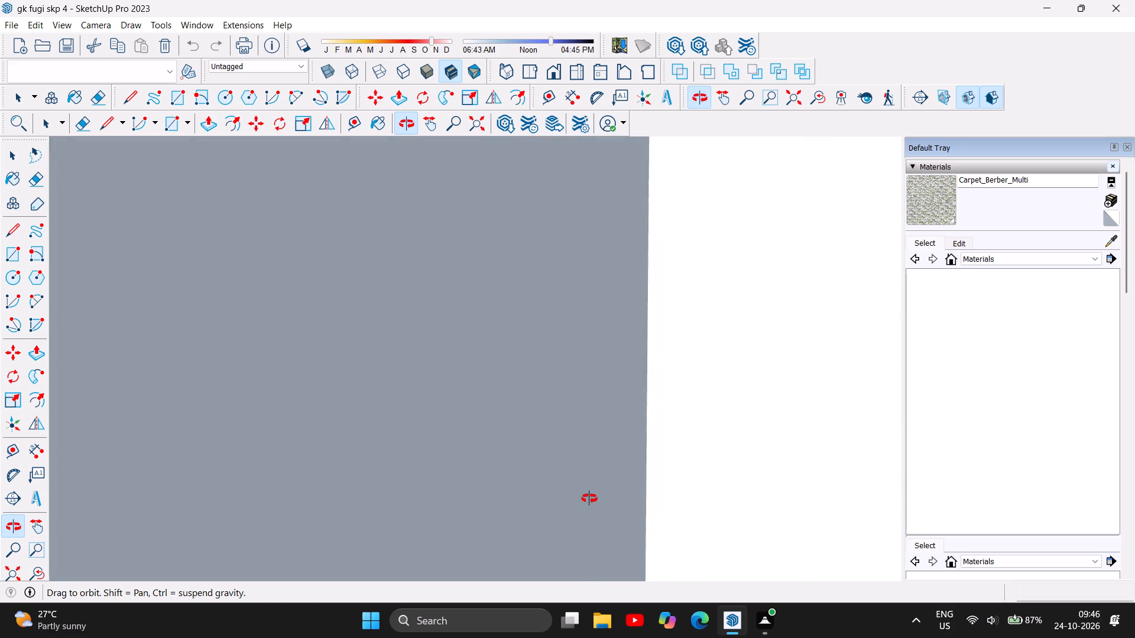
drag(589, 499, 637, 533)
scroll(748, 461, up, 2)
drag(708, 481, 720, 481)
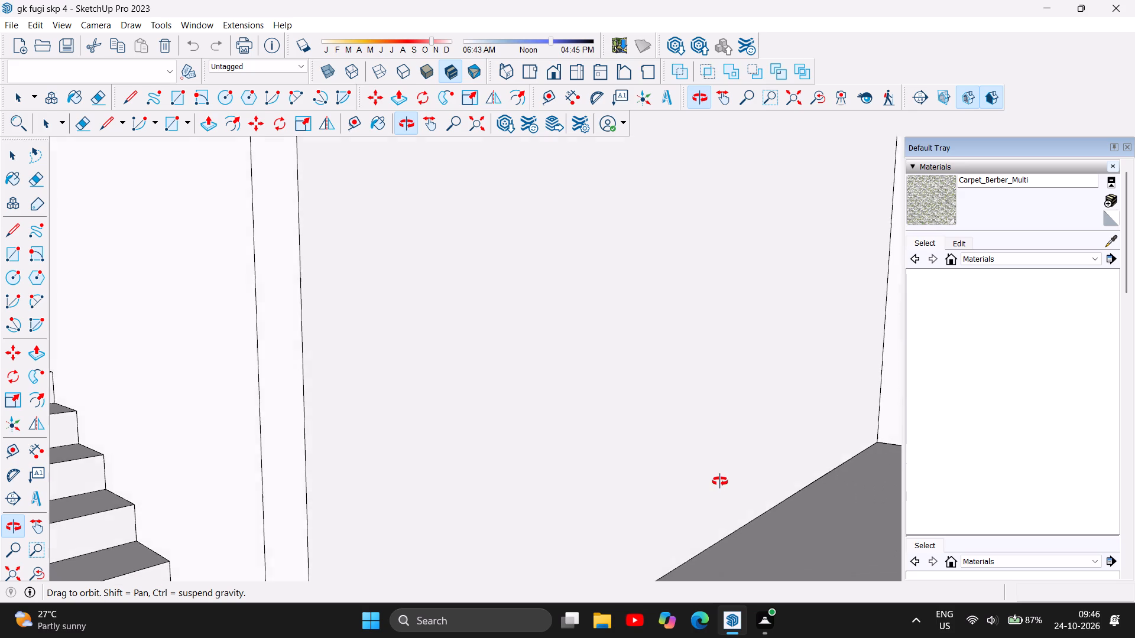
drag(720, 481, 837, 468)
scroll(738, 426, down, 2)
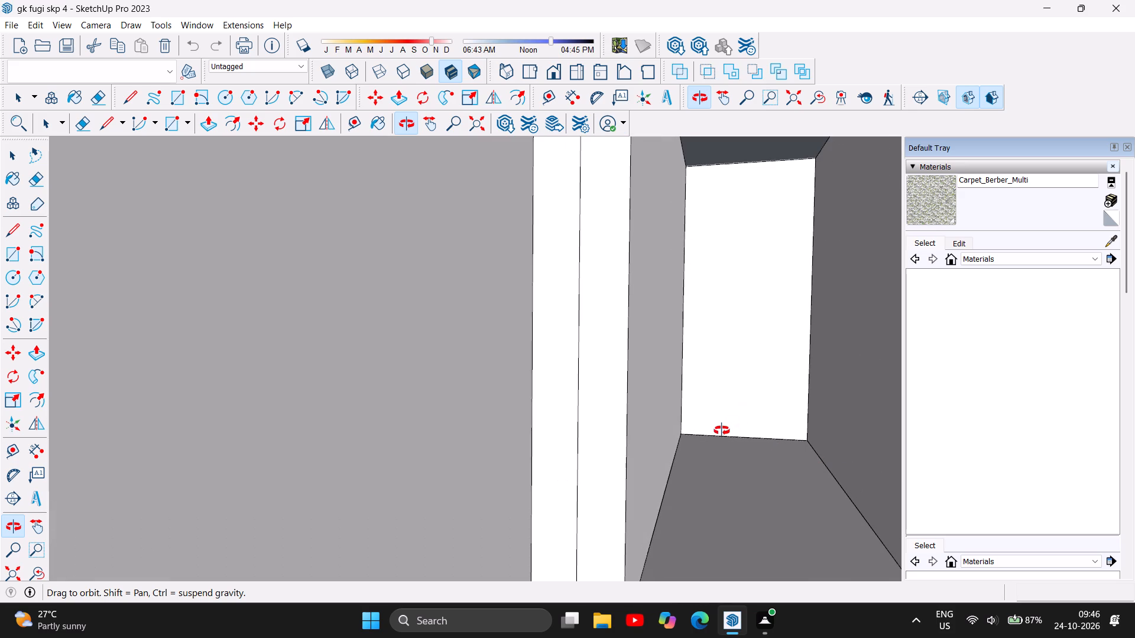
scroll(722, 431, down, 2)
drag(818, 473, 777, 475)
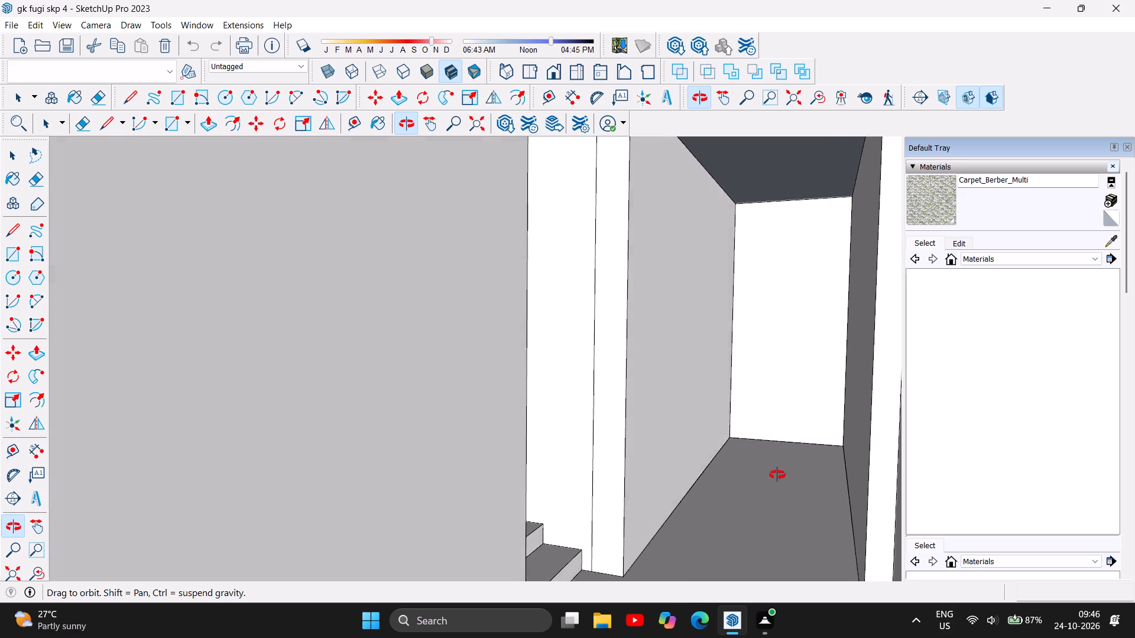
drag(777, 475, 778, 473)
scroll(778, 473, down, 1)
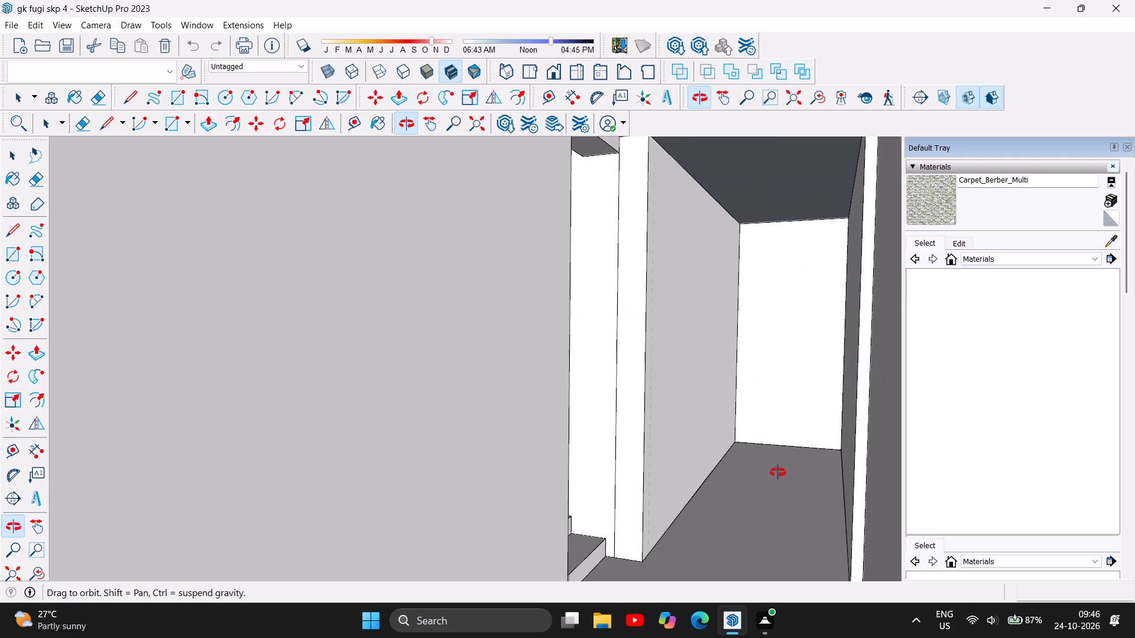
scroll(773, 473, up, 1)
drag(773, 473, 757, 476)
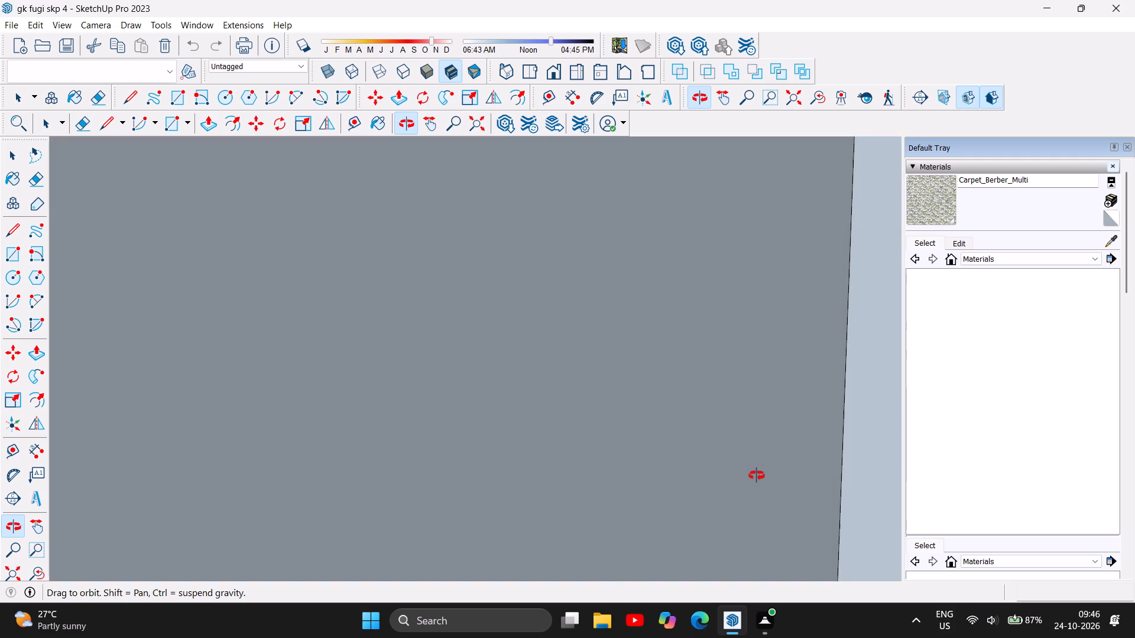
drag(757, 476, 754, 476)
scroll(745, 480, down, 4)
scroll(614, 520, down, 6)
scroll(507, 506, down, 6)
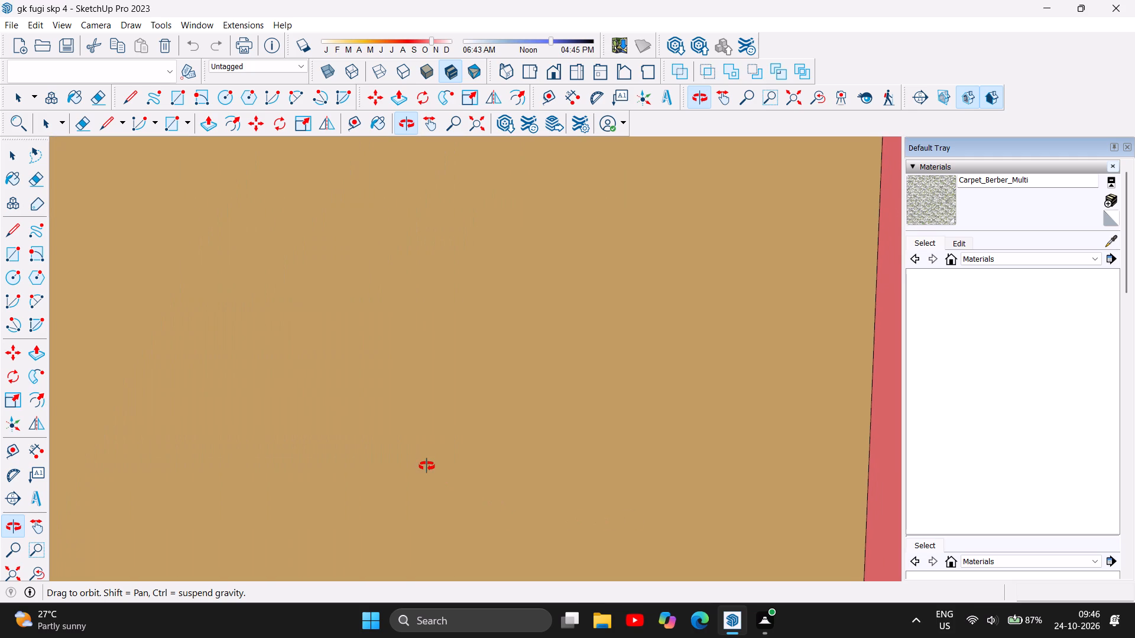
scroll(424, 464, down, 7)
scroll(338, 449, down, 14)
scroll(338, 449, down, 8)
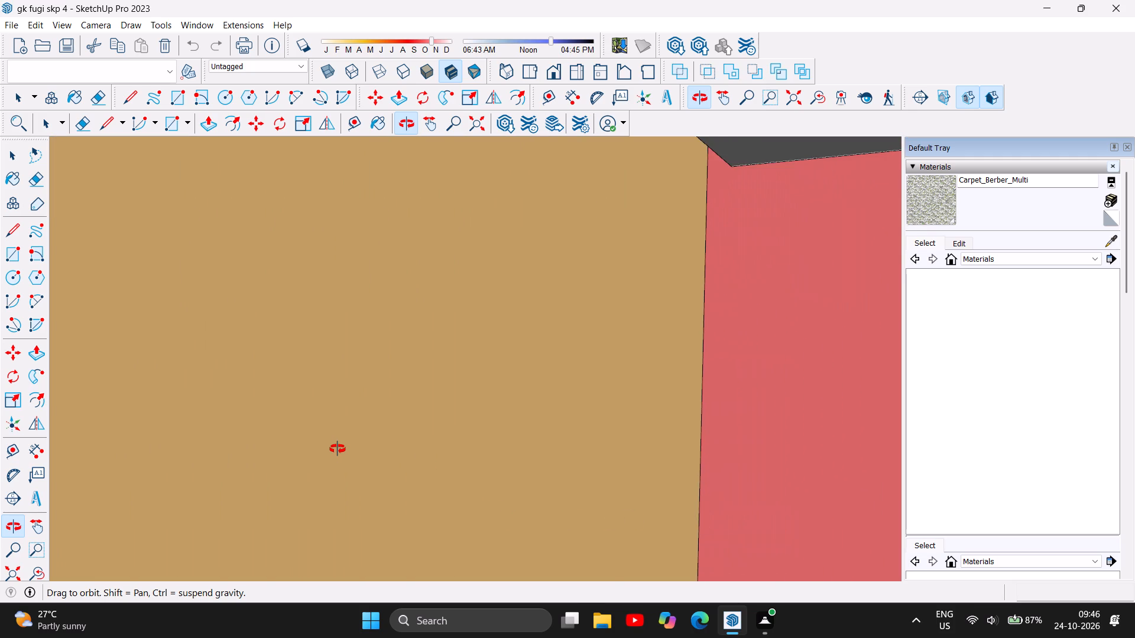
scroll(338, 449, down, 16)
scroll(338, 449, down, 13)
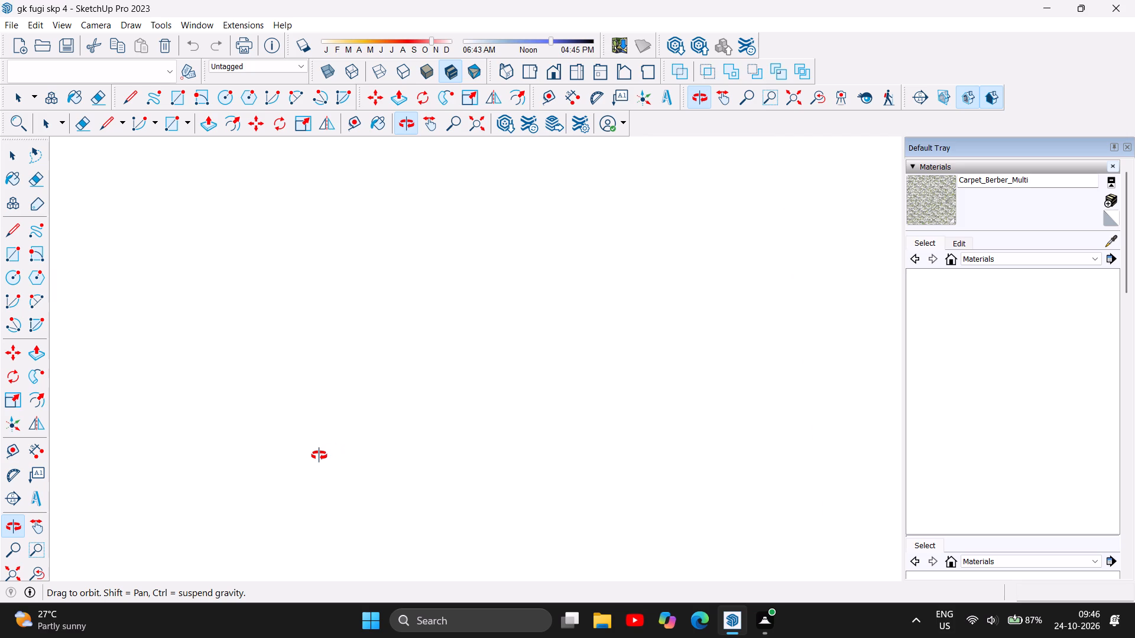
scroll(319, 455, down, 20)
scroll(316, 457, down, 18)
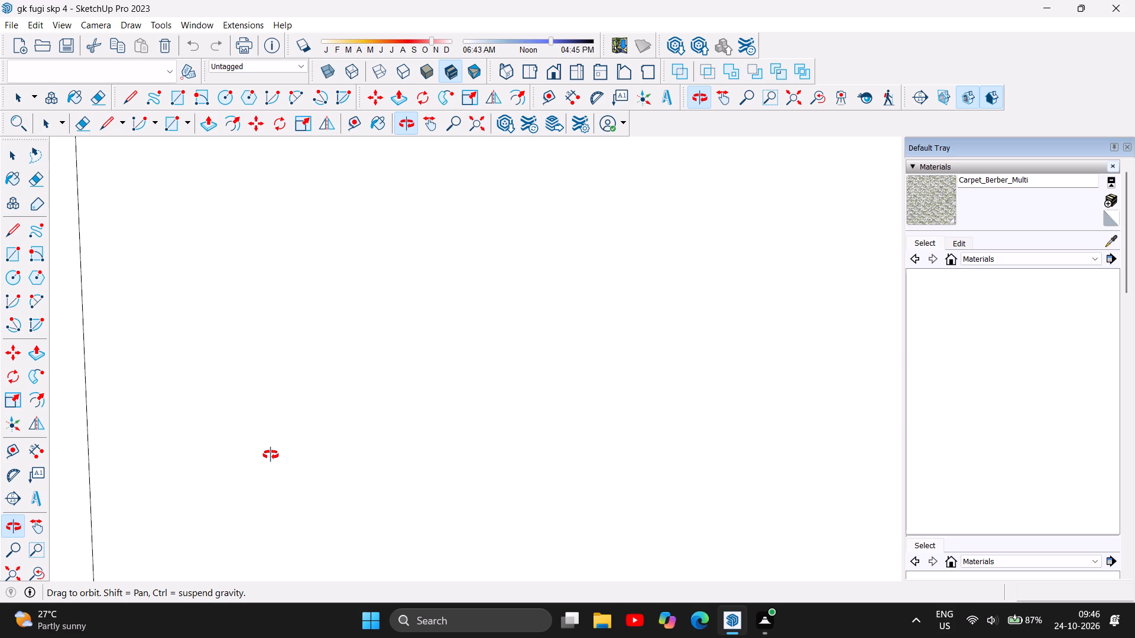
Examine the building's front, including the glazed clothing shop, the staircase passage and the empty ground-floor unit beside it.
scroll(271, 455, down, 4)
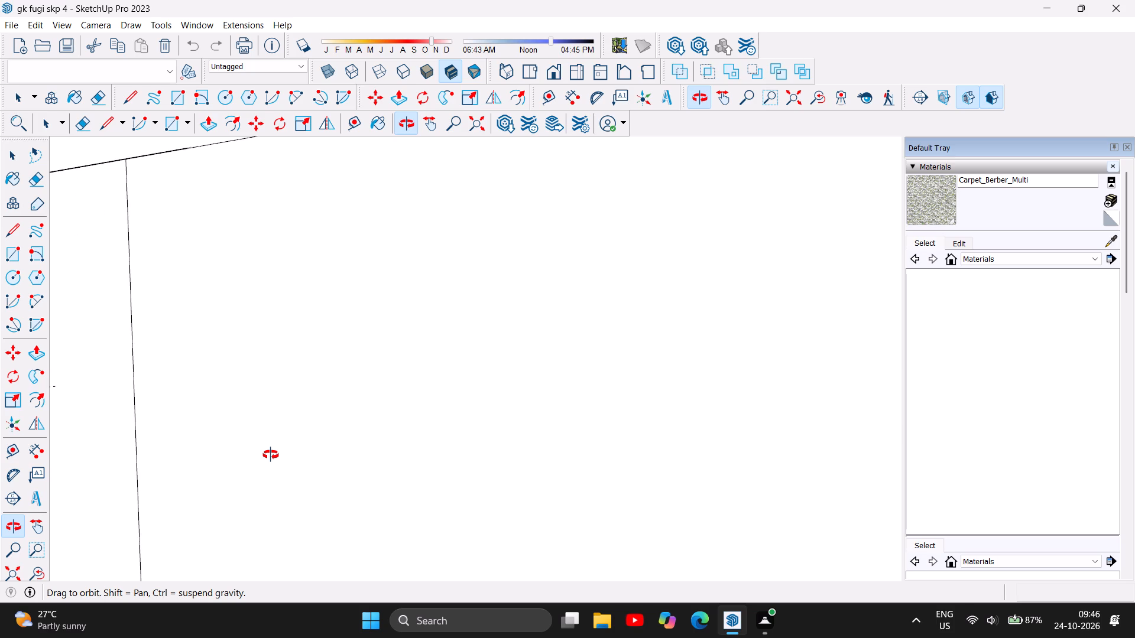
scroll(271, 455, down, 15)
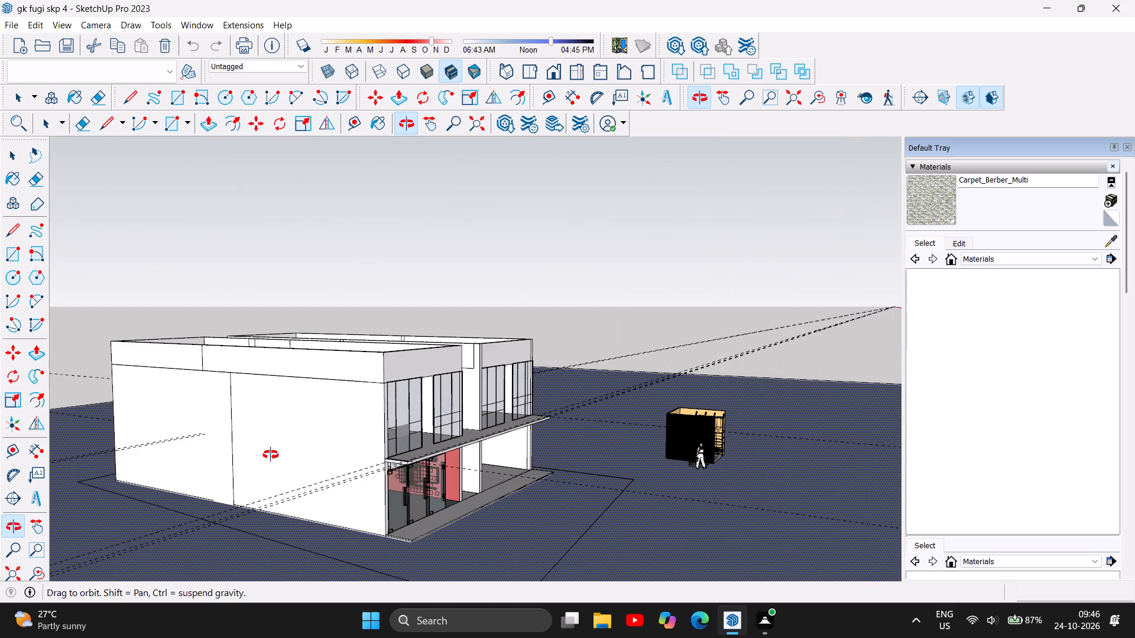
drag(489, 526, 285, 485)
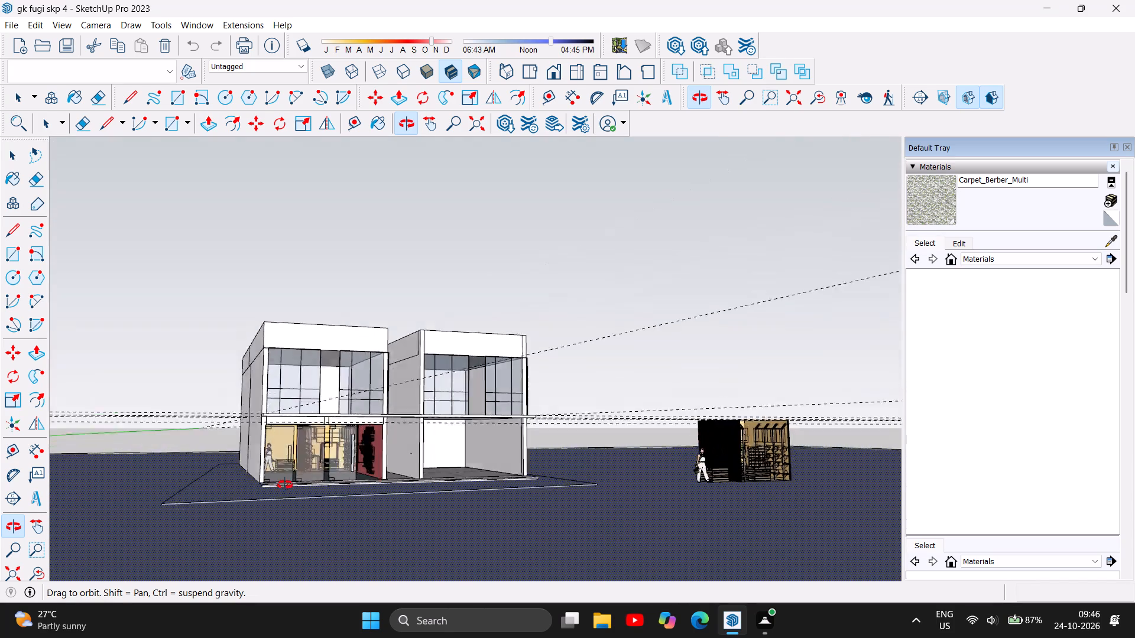
drag(285, 485, 278, 490)
scroll(466, 435, up, 5)
scroll(271, 562, up, 2)
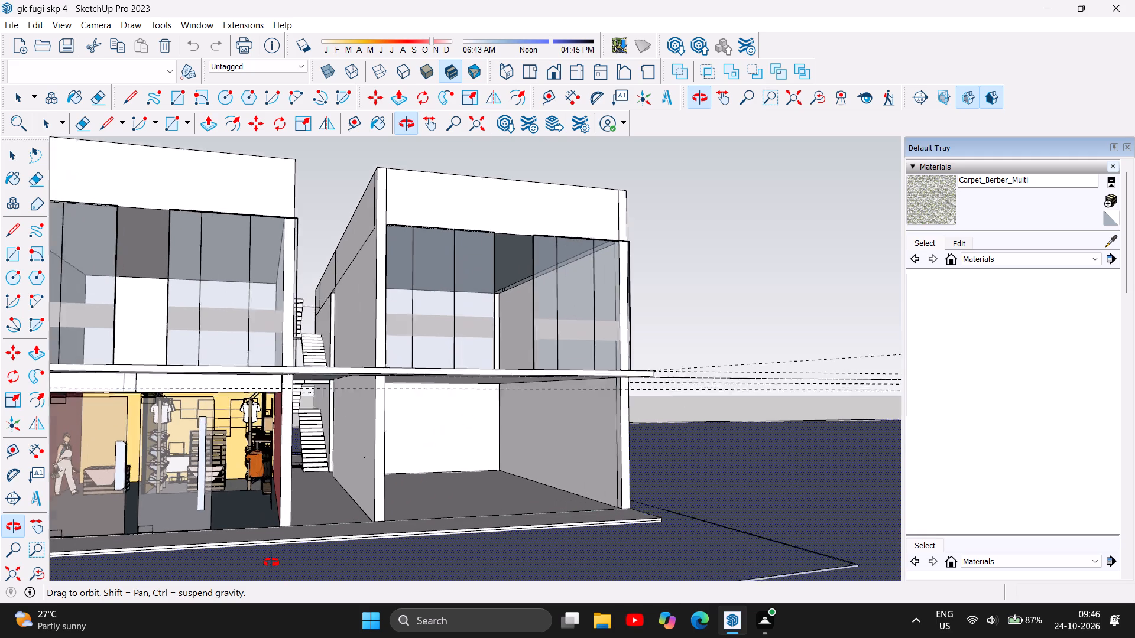
scroll(271, 562, up, 1)
scroll(258, 442, down, 10)
scroll(268, 529, up, 1)
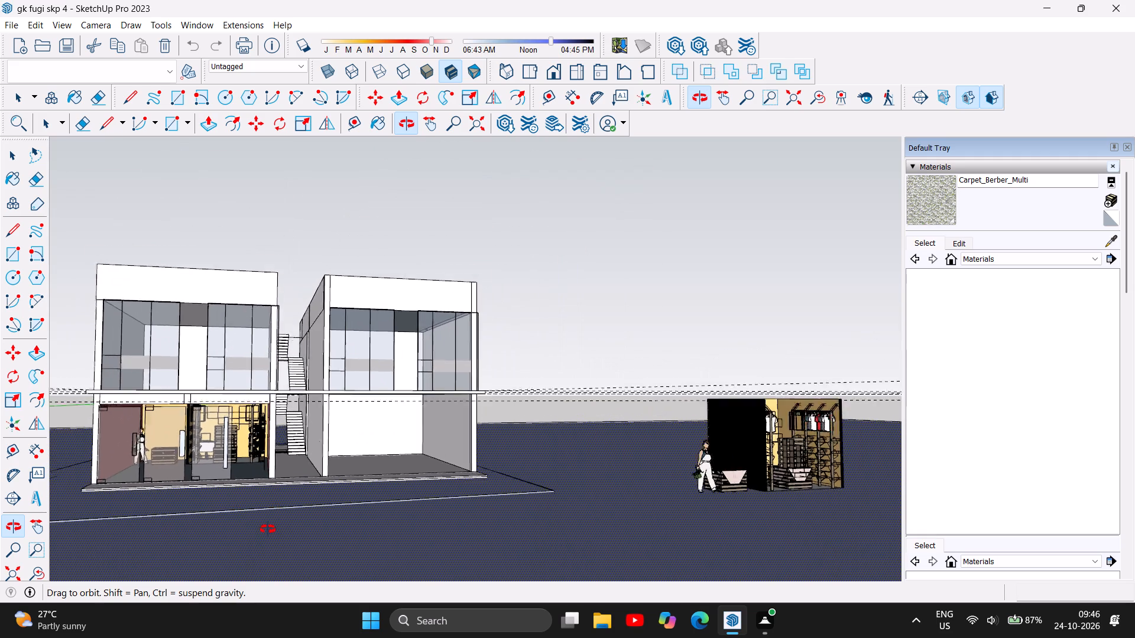
scroll(268, 529, up, 4)
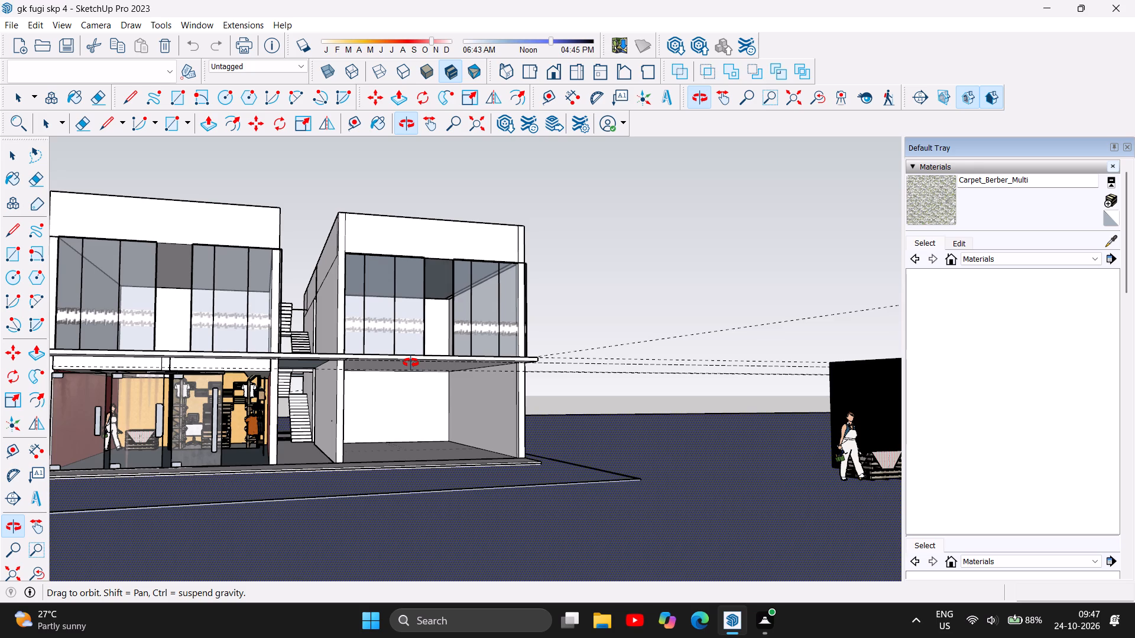
Examine the whole front facade and the open ground-floor unit from a distance and from raised, oblique angles.
scroll(398, 454, down, 5)
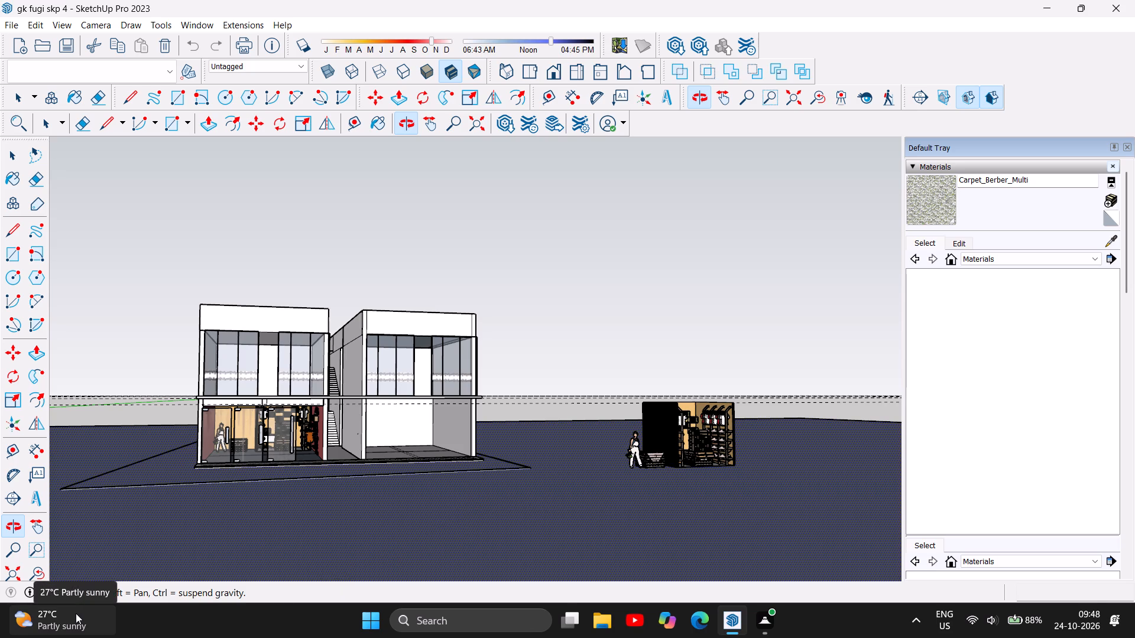
scroll(76, 613, down, 2)
scroll(24, 637, down, 7)
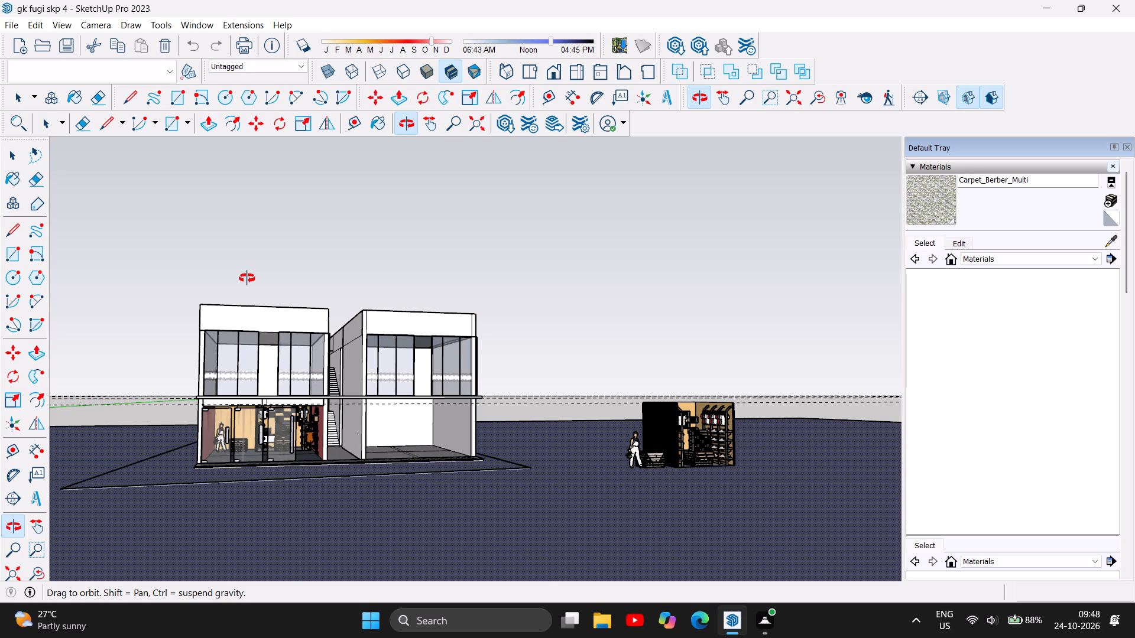
scroll(247, 279, down, 1)
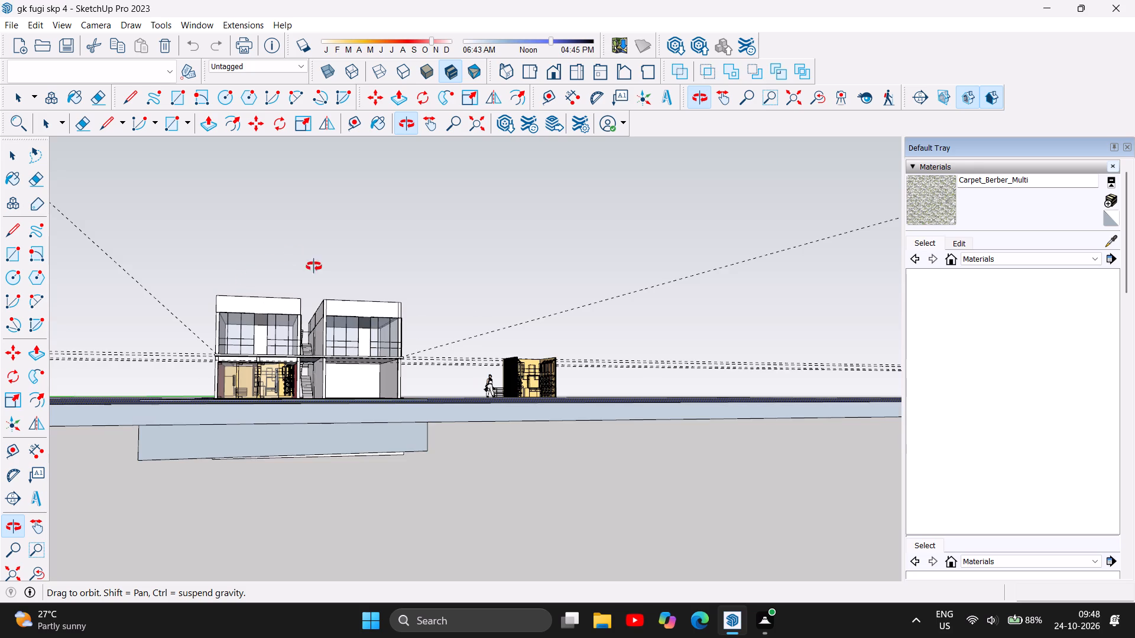
drag(315, 387, 319, 437)
scroll(304, 373, up, 3)
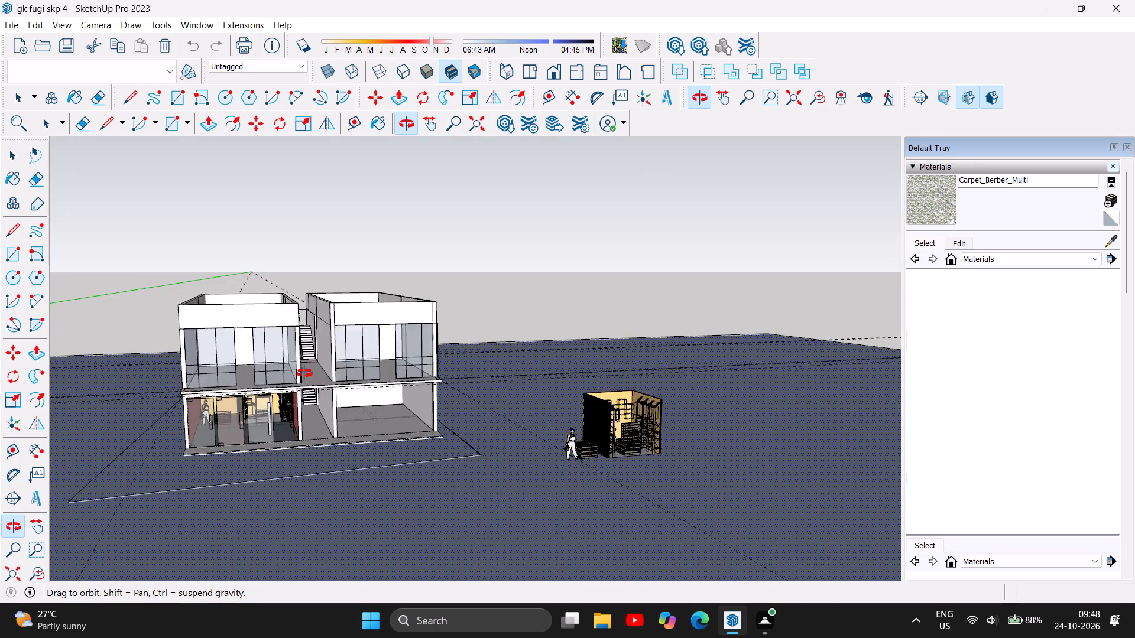
scroll(304, 373, up, 4)
scroll(374, 441, up, 4)
drag(482, 487, 476, 482)
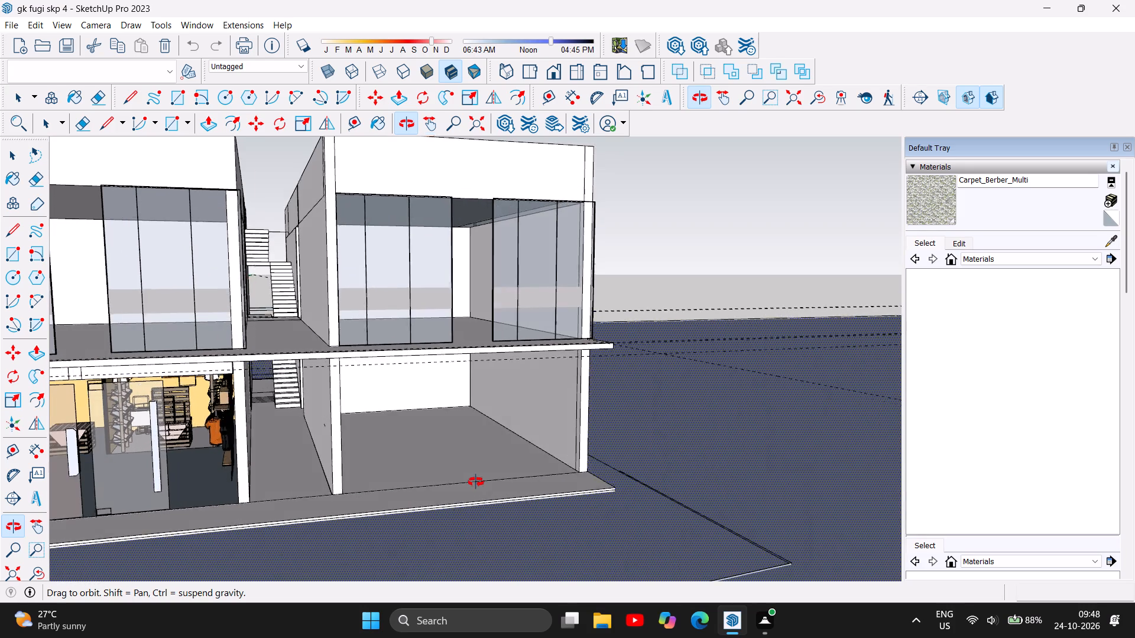
drag(476, 482, 410, 481)
scroll(484, 474, down, 6)
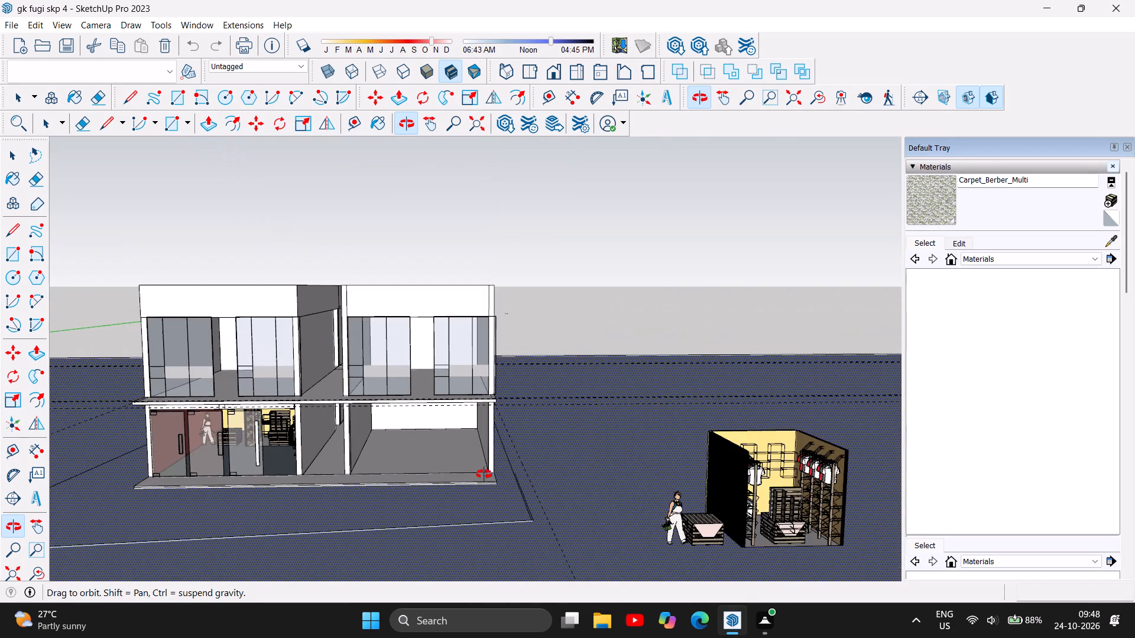
scroll(397, 505, down, 3)
Examine the building's blank rear walls and the staircase flights in the central passage from behind.
drag(241, 477, 342, 464)
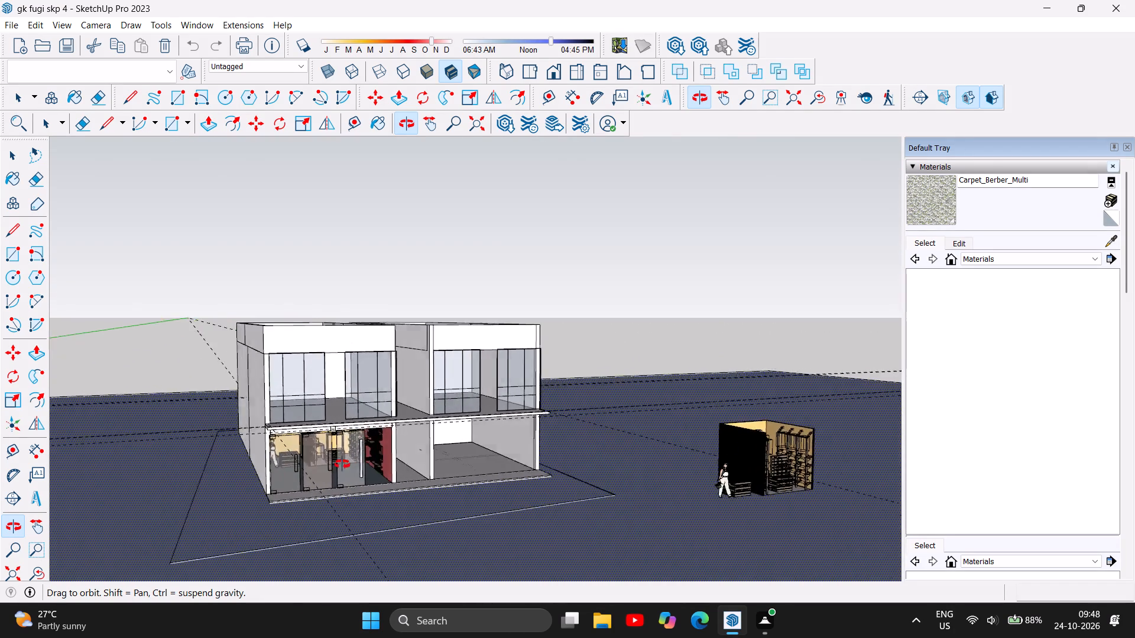
drag(342, 464, 541, 464)
drag(276, 487, 500, 502)
drag(203, 537, 503, 525)
drag(74, 477, 119, 467)
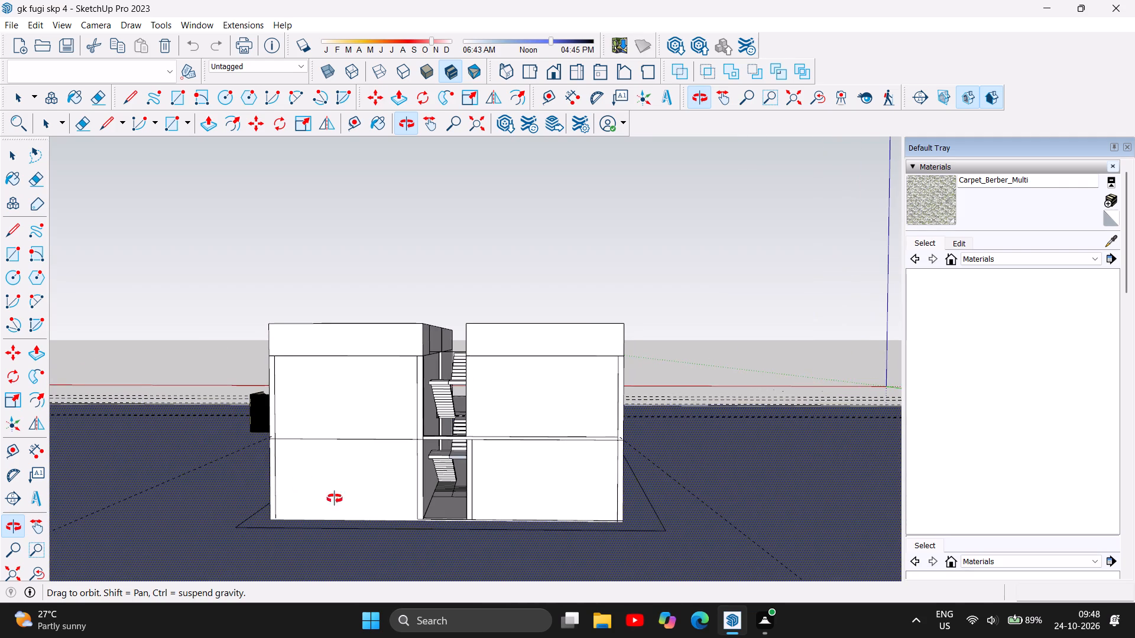
scroll(404, 522, up, 4)
scroll(501, 528, up, 3)
drag(416, 546, 437, 540)
scroll(500, 507, up, 6)
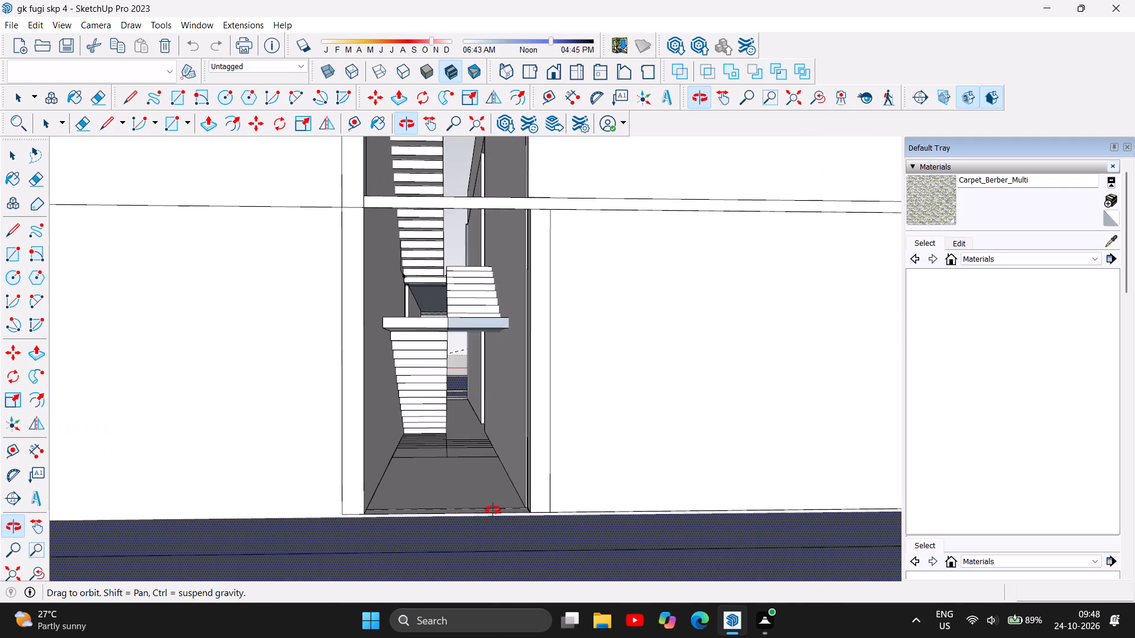
scroll(443, 499, up, 5)
scroll(514, 365, up, 1)
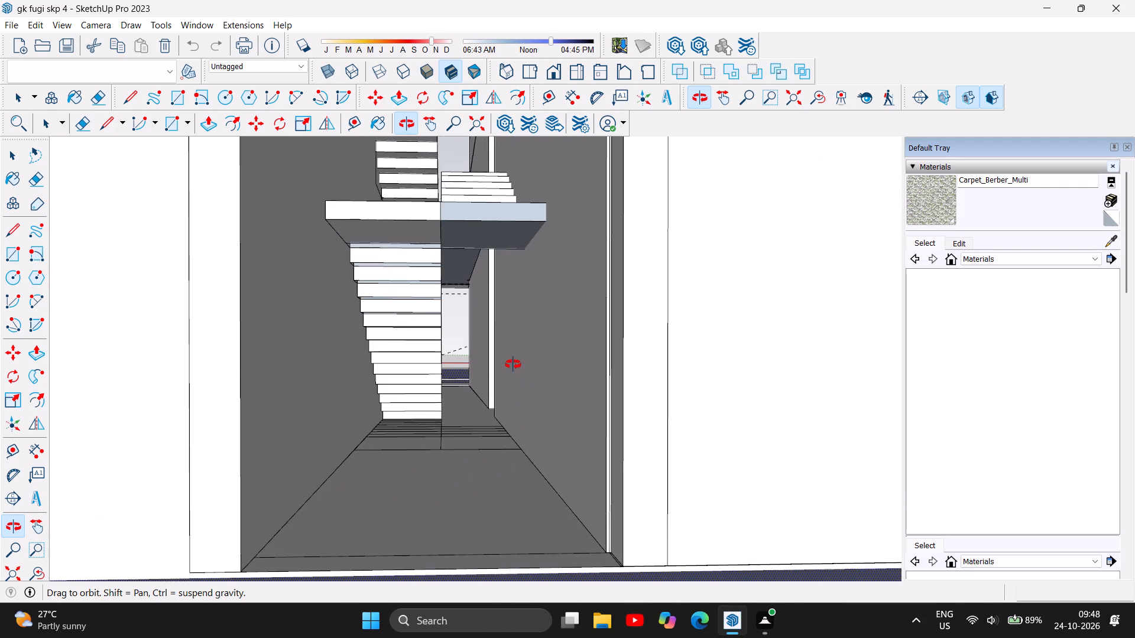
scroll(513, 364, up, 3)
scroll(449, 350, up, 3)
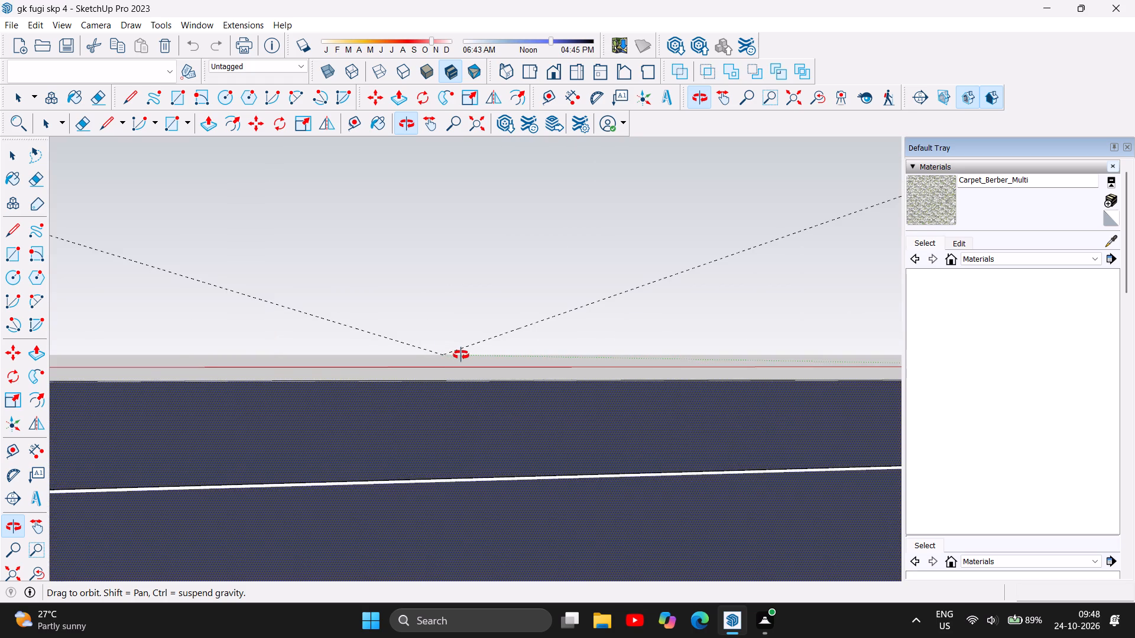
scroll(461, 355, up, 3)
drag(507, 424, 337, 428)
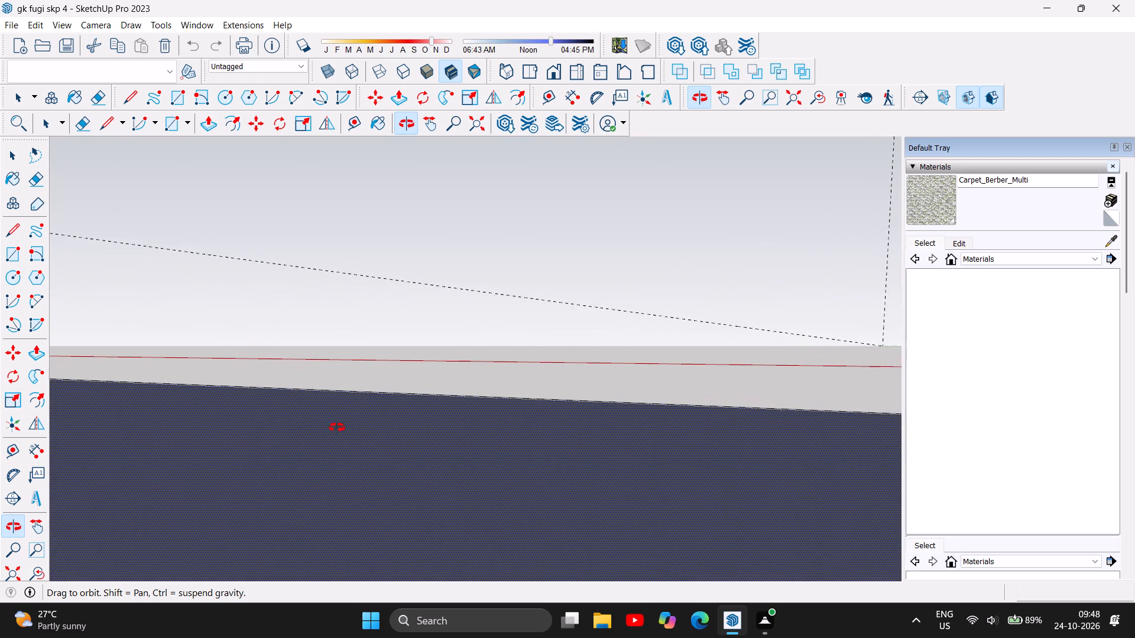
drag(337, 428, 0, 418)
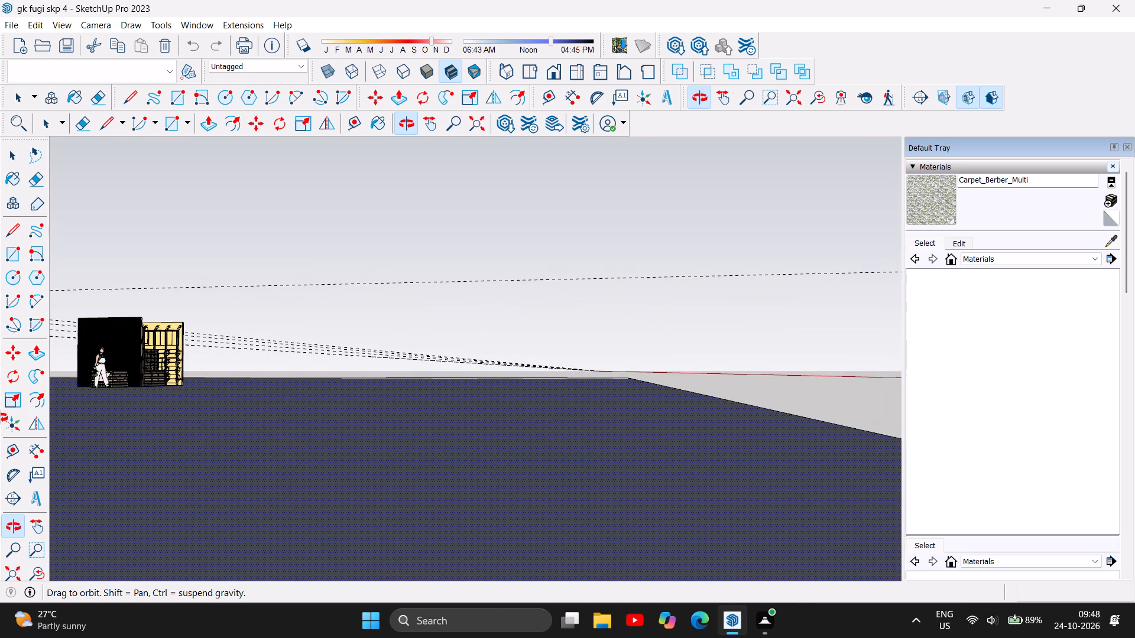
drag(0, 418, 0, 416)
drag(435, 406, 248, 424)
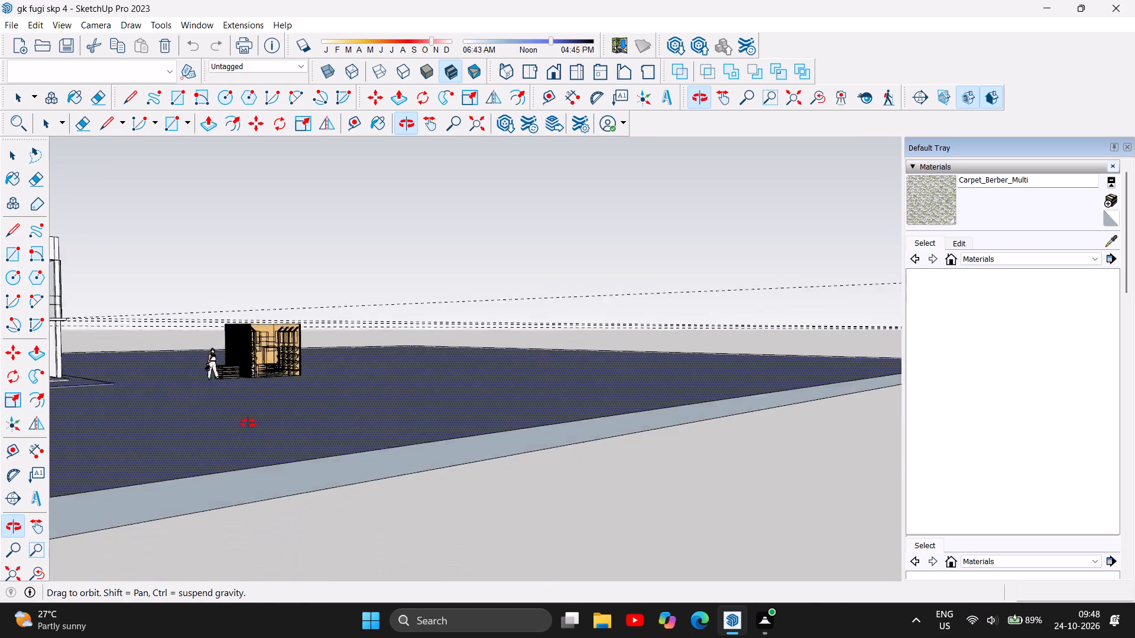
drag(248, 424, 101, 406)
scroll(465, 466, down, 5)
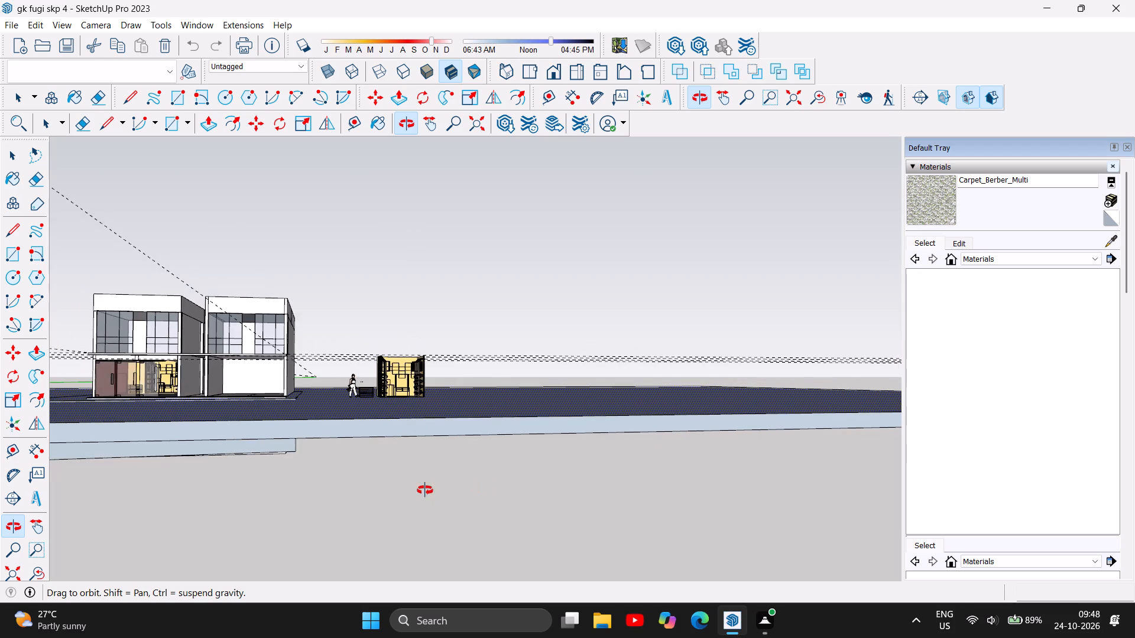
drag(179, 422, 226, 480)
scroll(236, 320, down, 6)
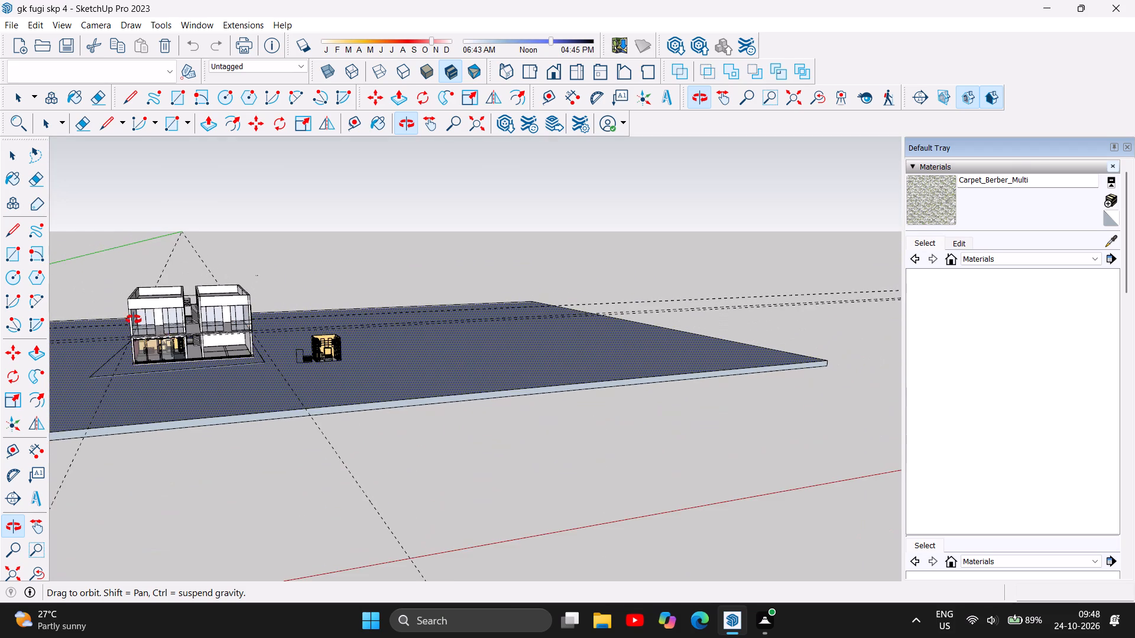
Examine the roofs, parapets, upper-floor glazing and the upper staircase between the two blocks from above the front.
scroll(134, 320, up, 6)
scroll(185, 346, up, 3)
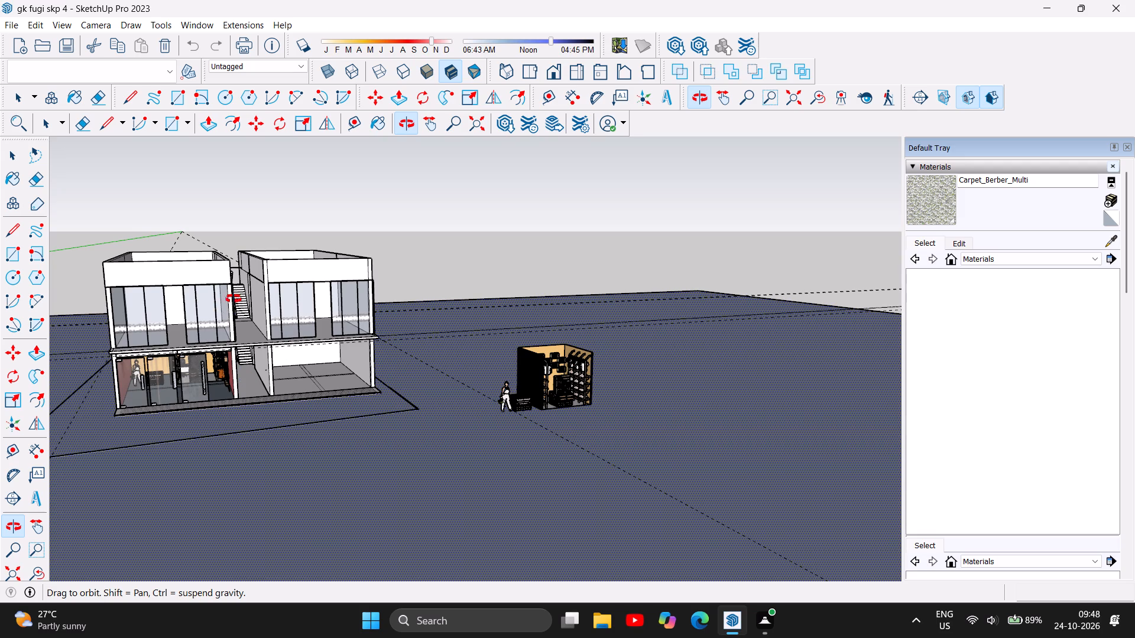
scroll(249, 290, up, 6)
scroll(243, 215, up, 4)
scroll(238, 295, down, 7)
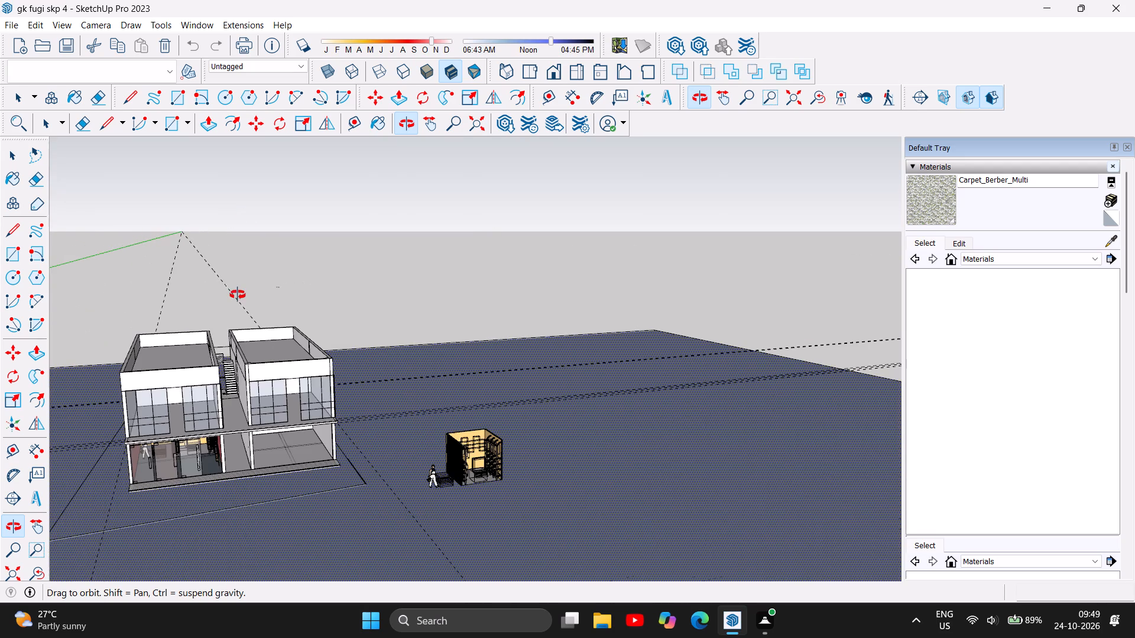
drag(245, 411, 213, 411)
scroll(215, 340, up, 6)
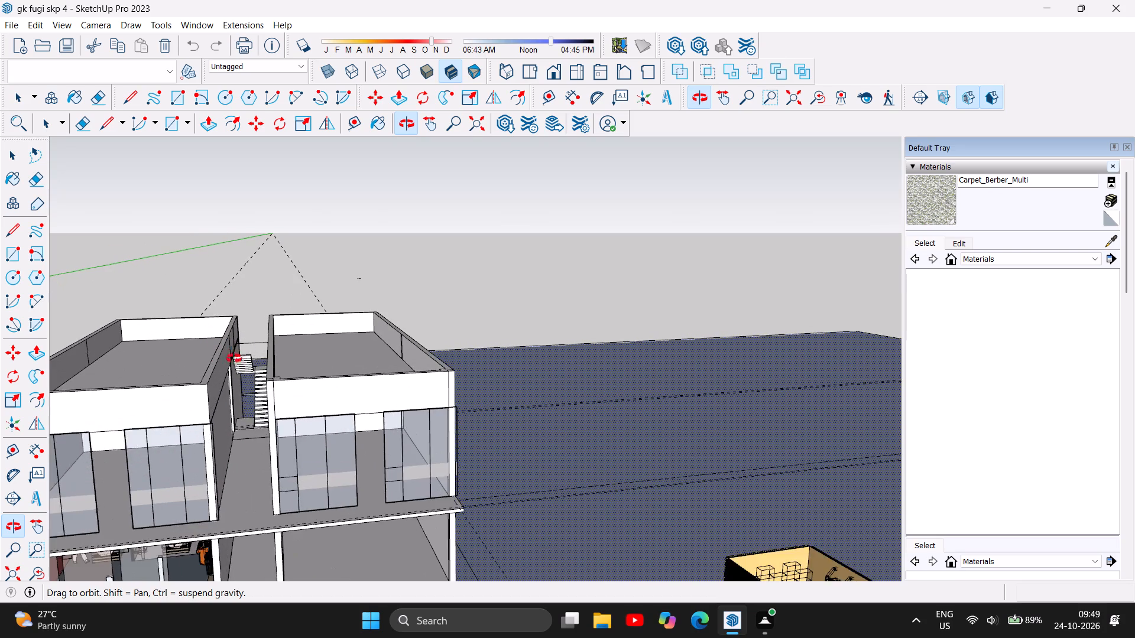
scroll(247, 410, up, 3)
drag(233, 430, 246, 421)
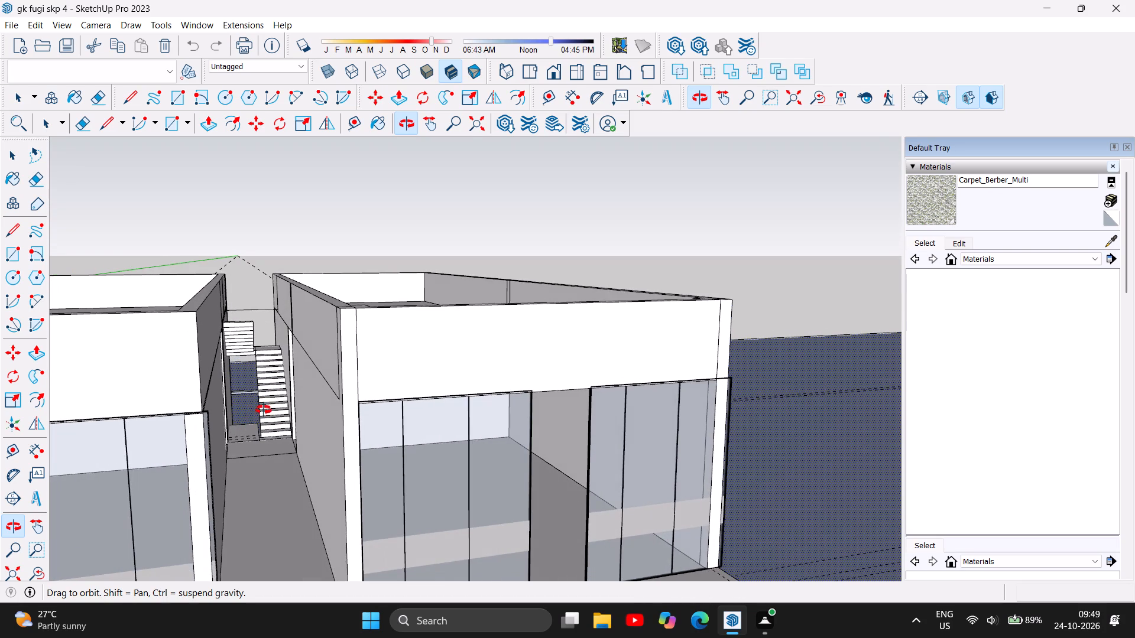
scroll(264, 410, down, 1)
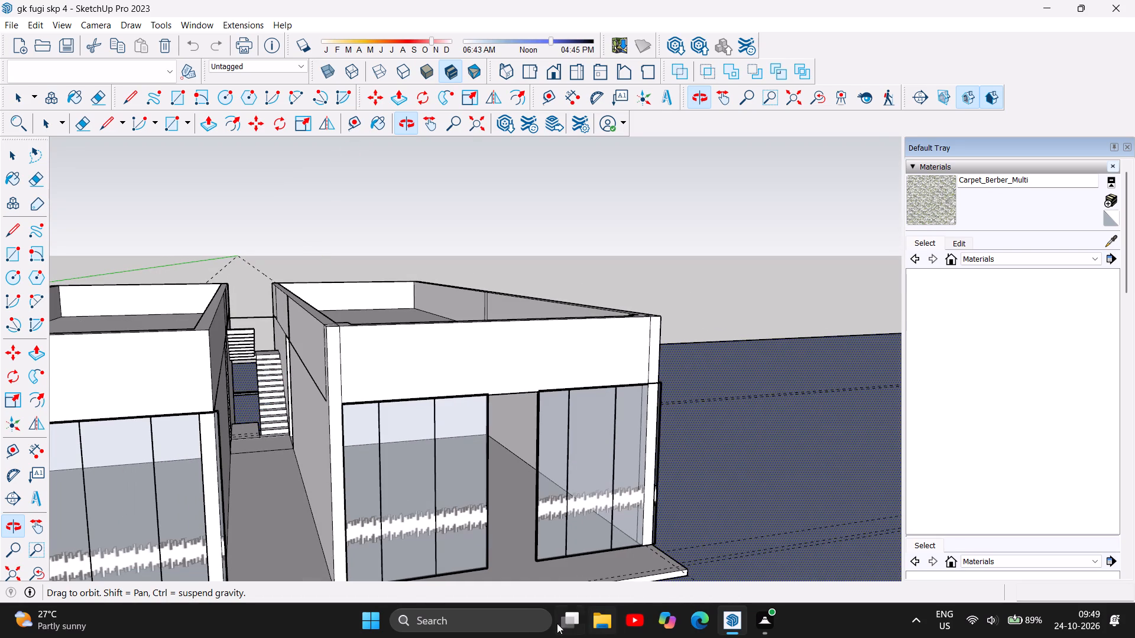
Switch to Google Chrome and open the 3D Warehouse website.
double_click(444, 625)
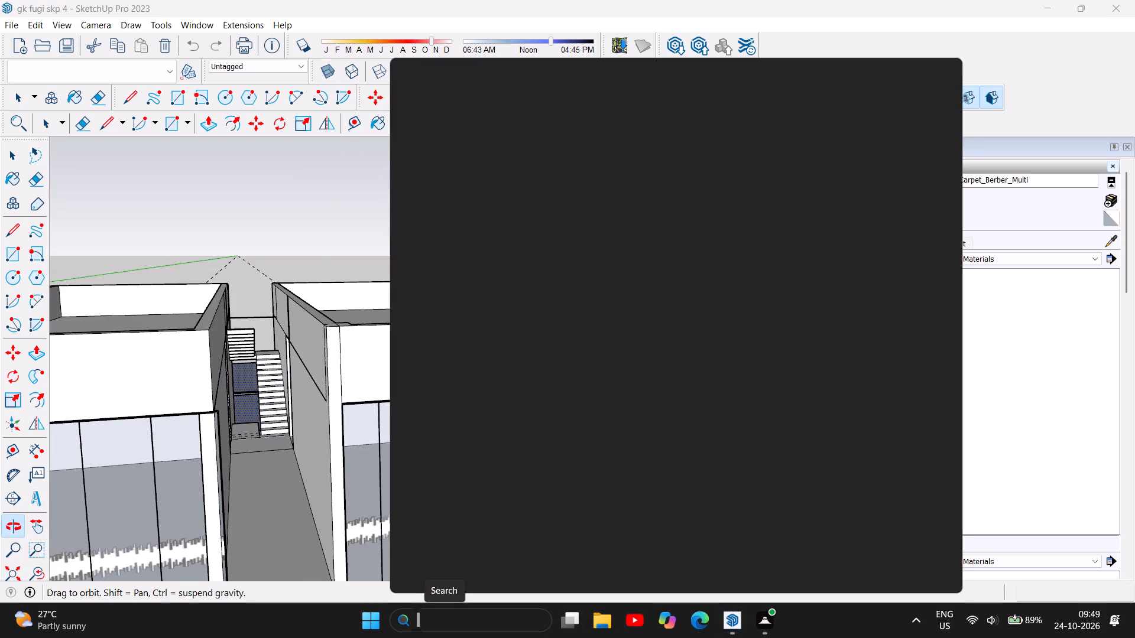
text(ch)
click(517, 168)
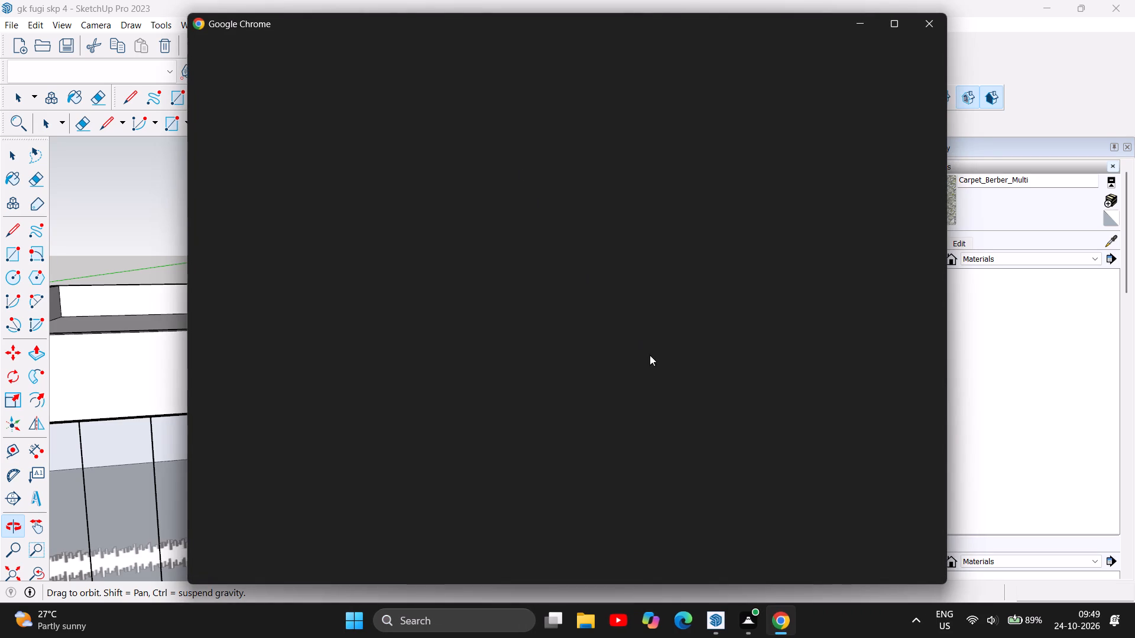
click(581, 369)
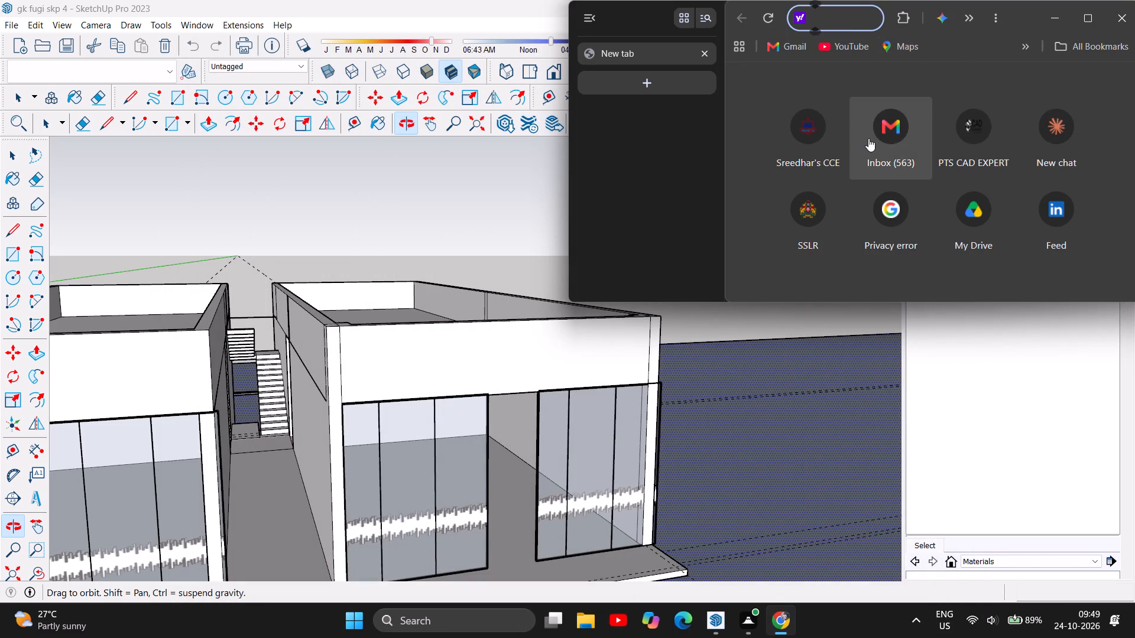
key(3)
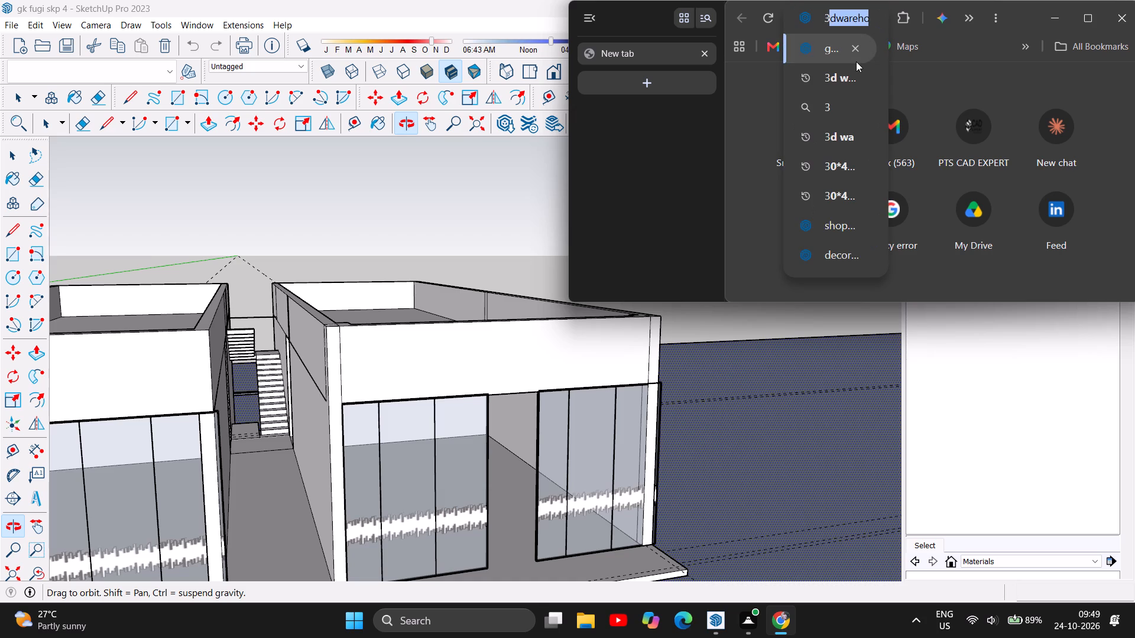
key(Return)
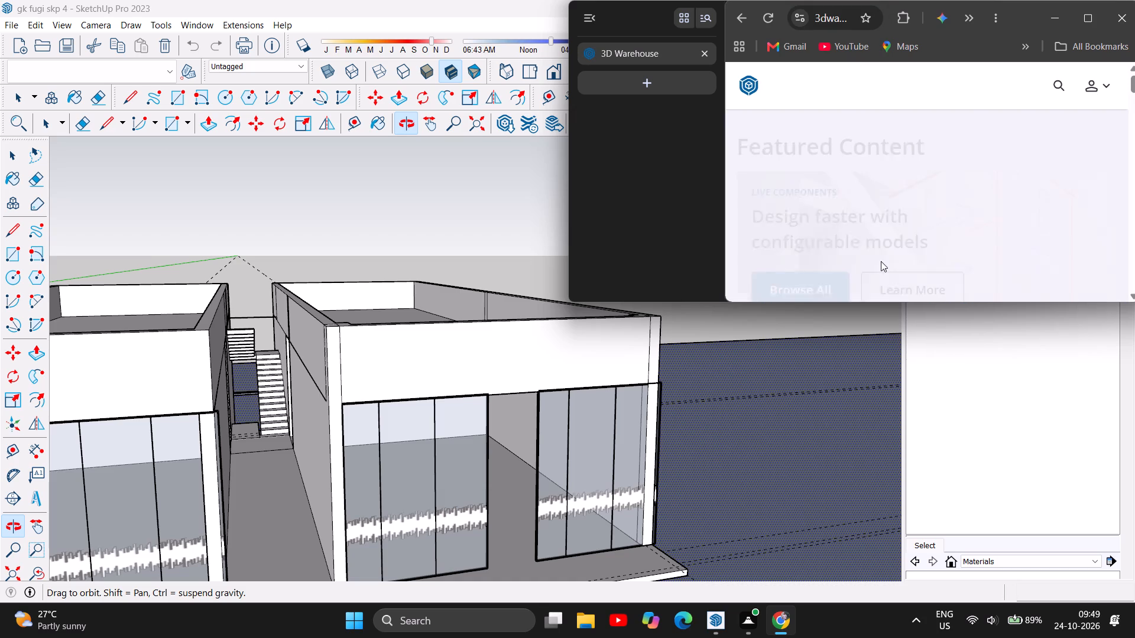
Search 3D Warehouse for "glass roof".
click(1060, 85)
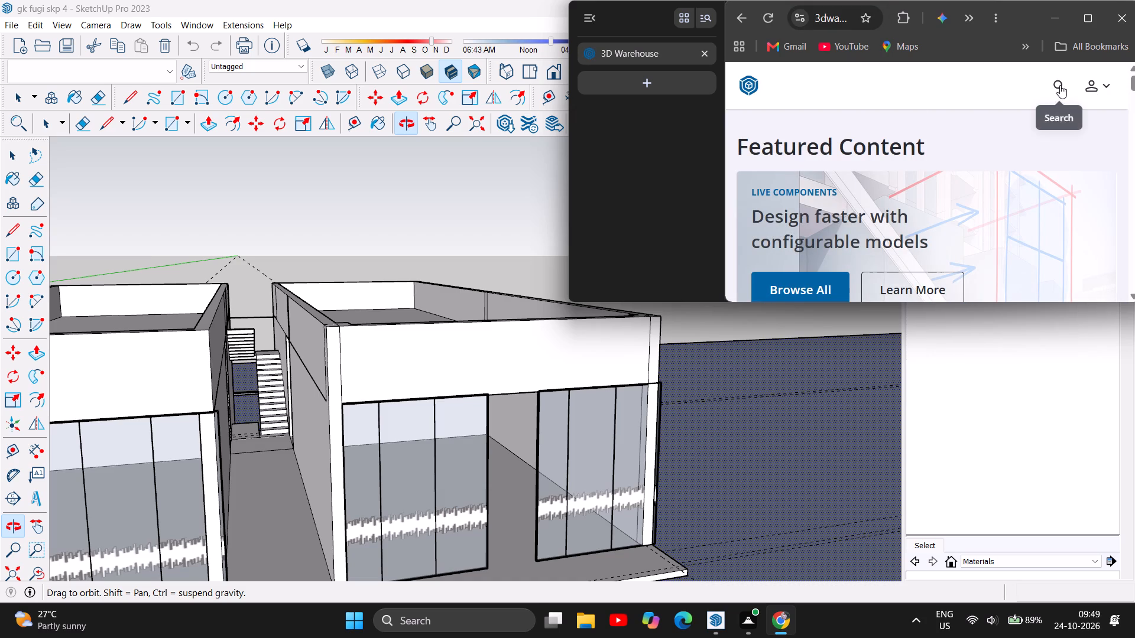
click(881, 93)
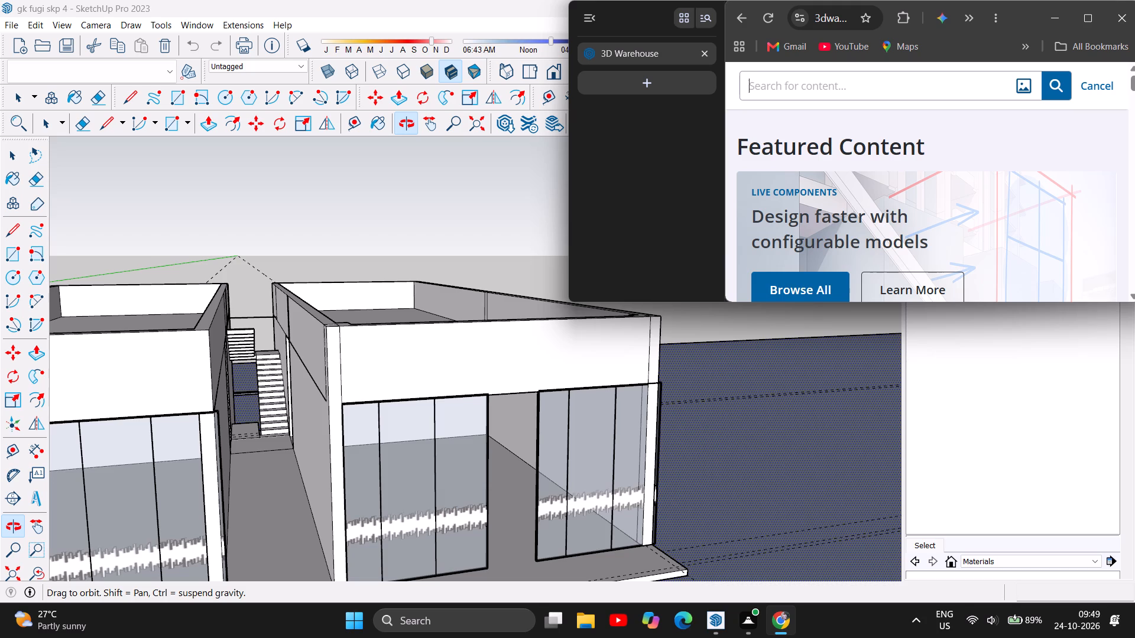
text(gl)
text(ass roof)
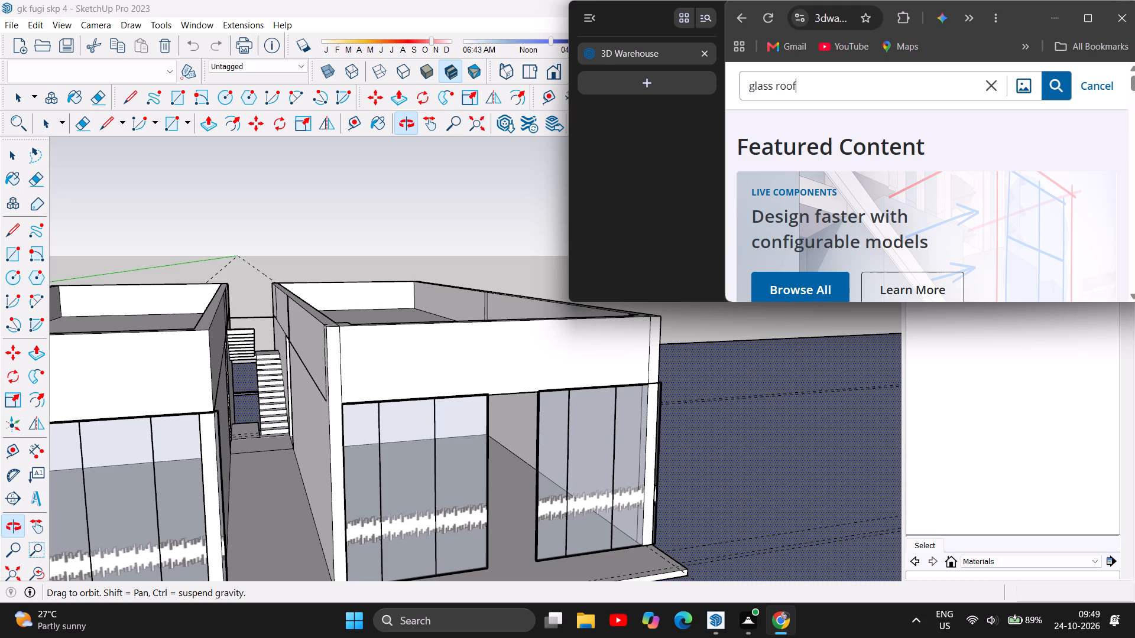
key(Return)
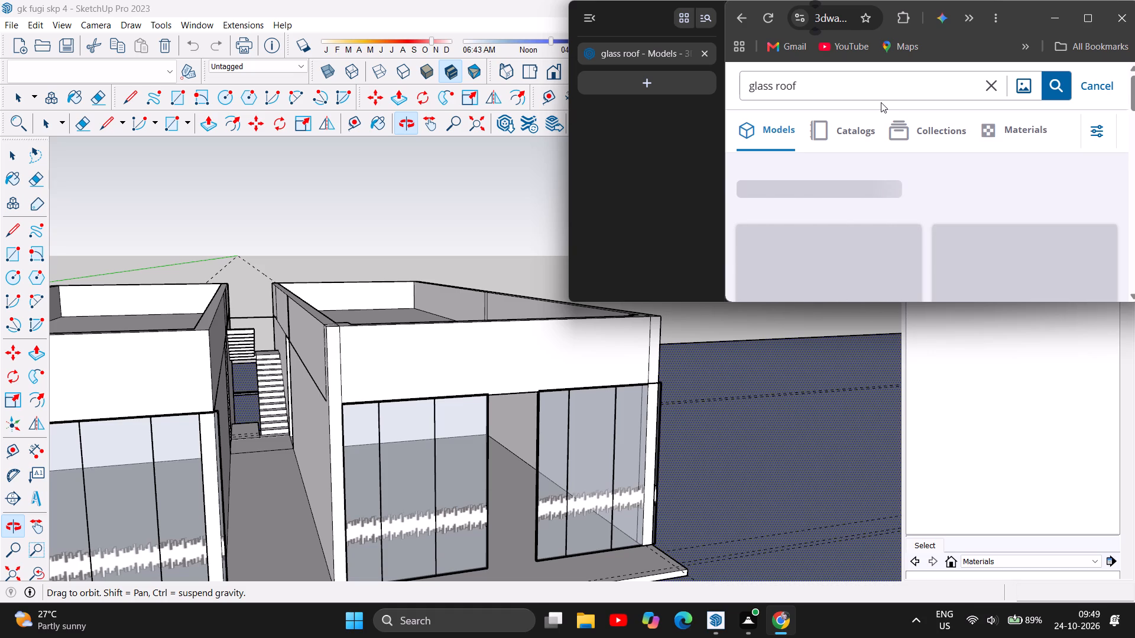
Browse the glass roof model results, comparing the canopies, flat roofs, skylights and sunrooms for one that suits the building.
scroll(881, 102, down, 1)
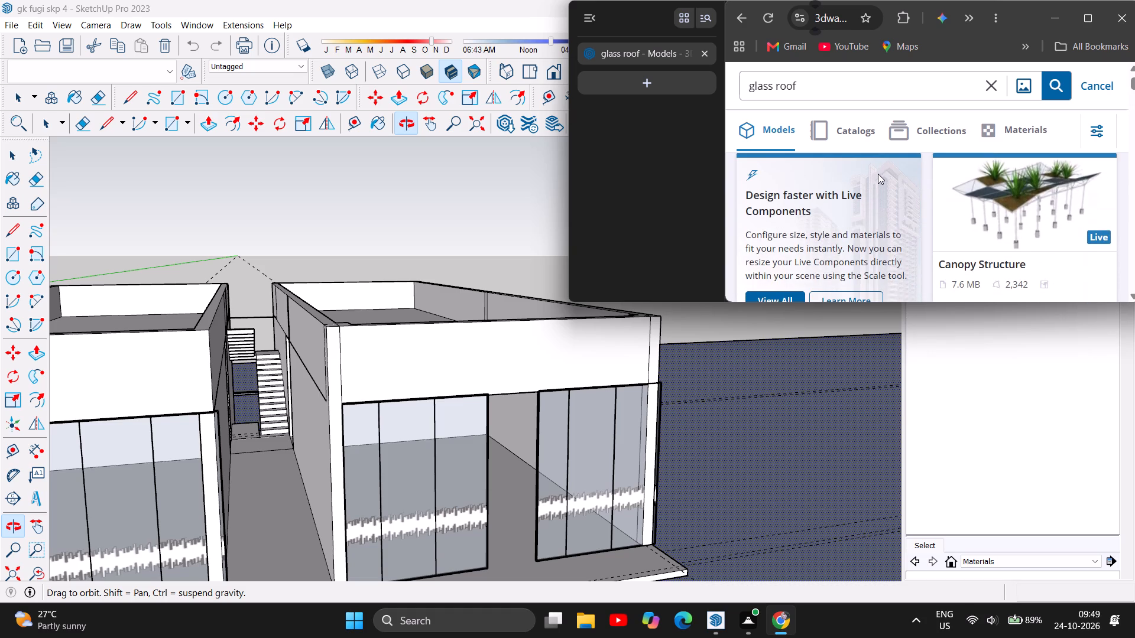
scroll(875, 180, down, 3)
scroll(968, 262, up, 1)
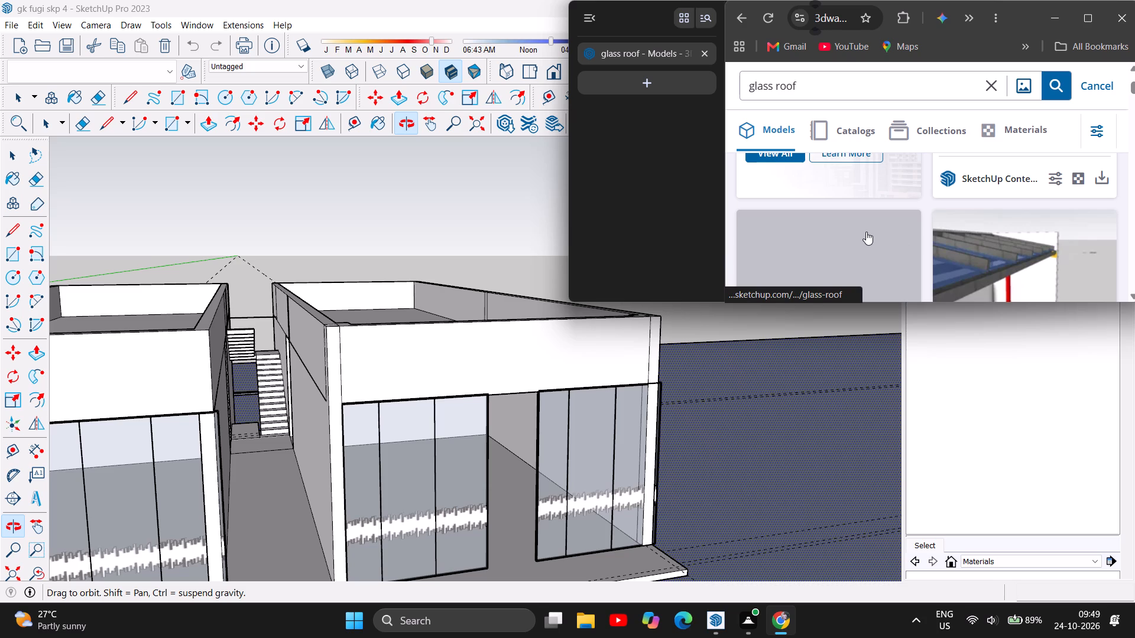
scroll(865, 232, down, 2)
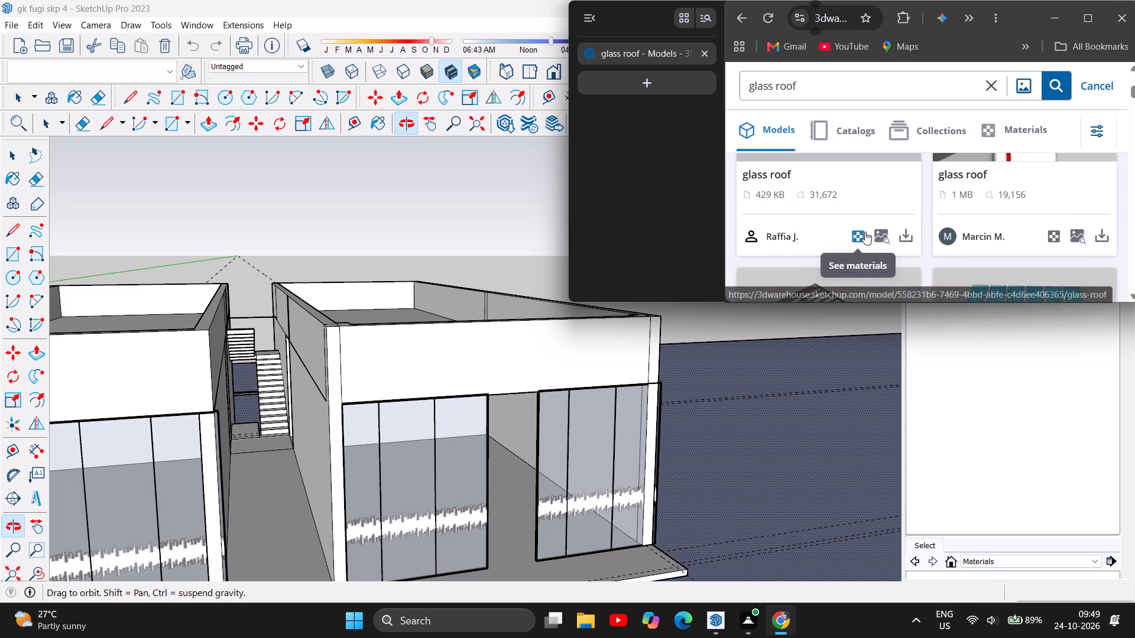
scroll(865, 232, down, 2)
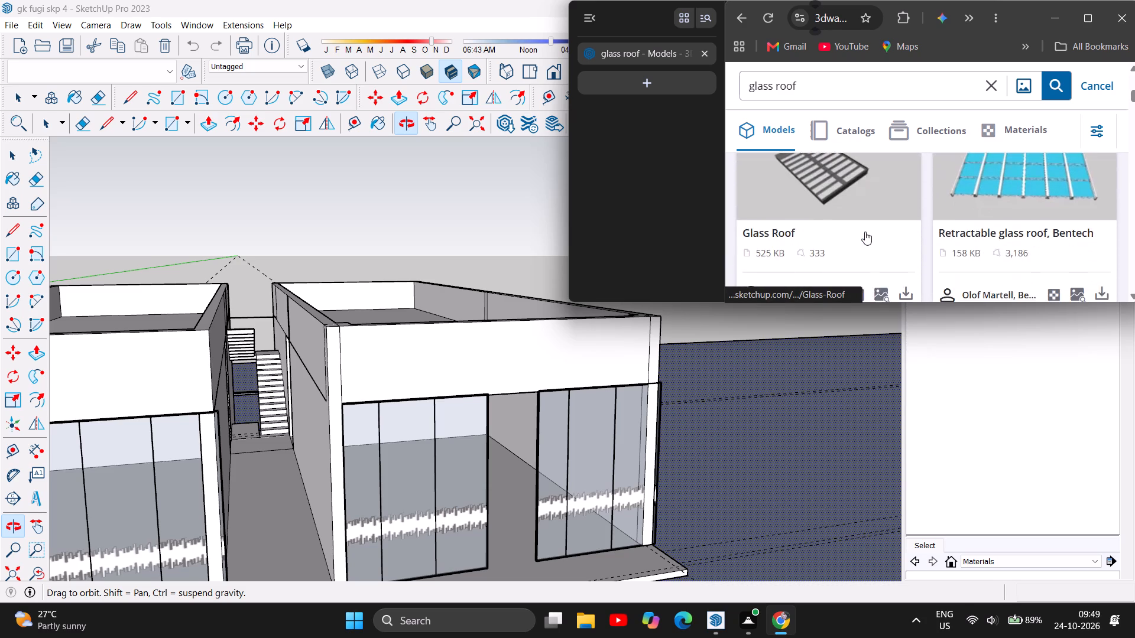
scroll(865, 232, down, 3)
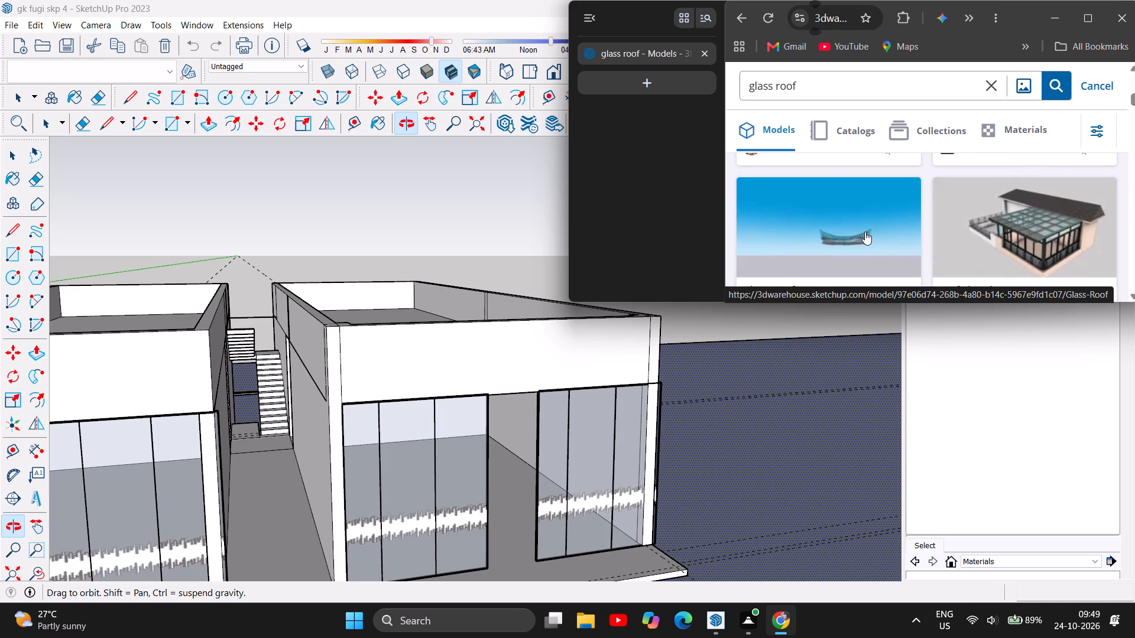
scroll(865, 232, up, 1)
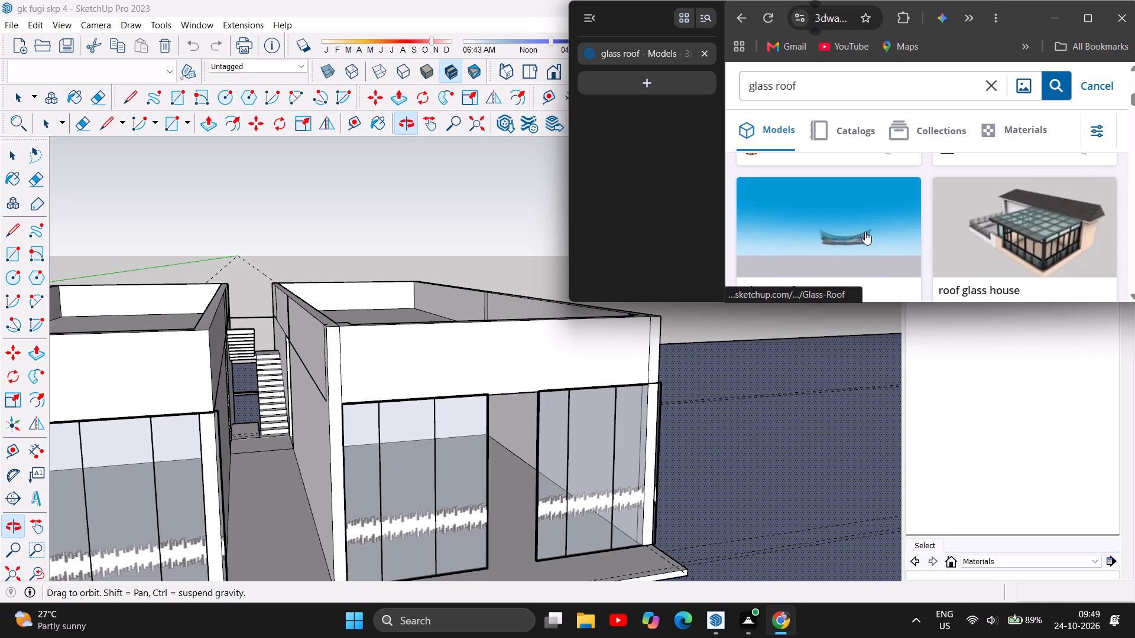
scroll(865, 232, down, 5)
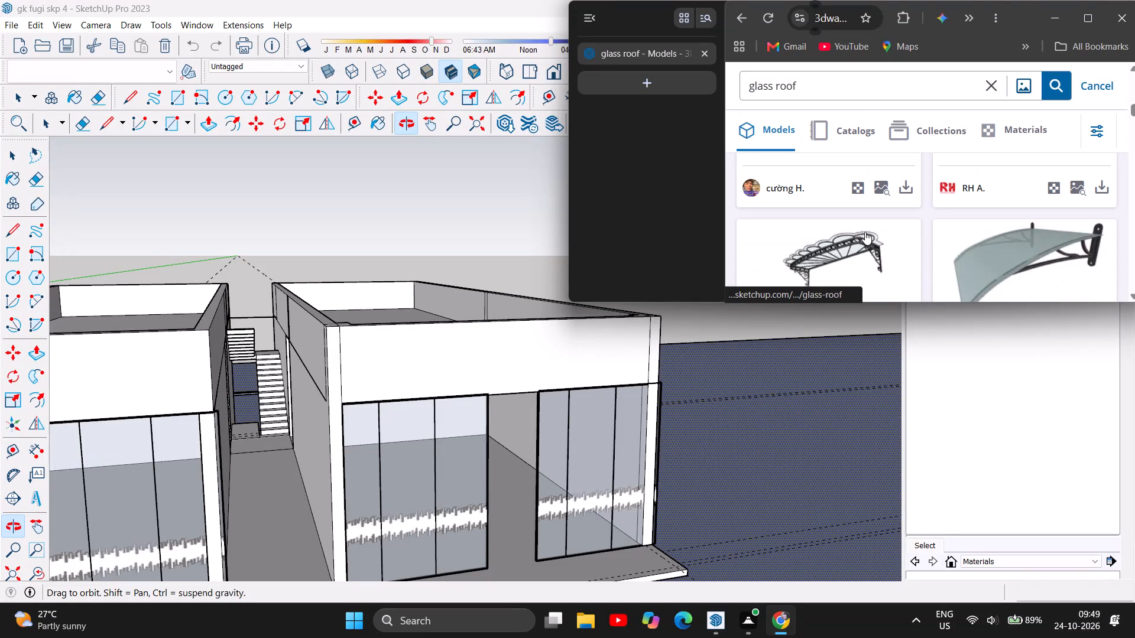
scroll(893, 216, down, 2)
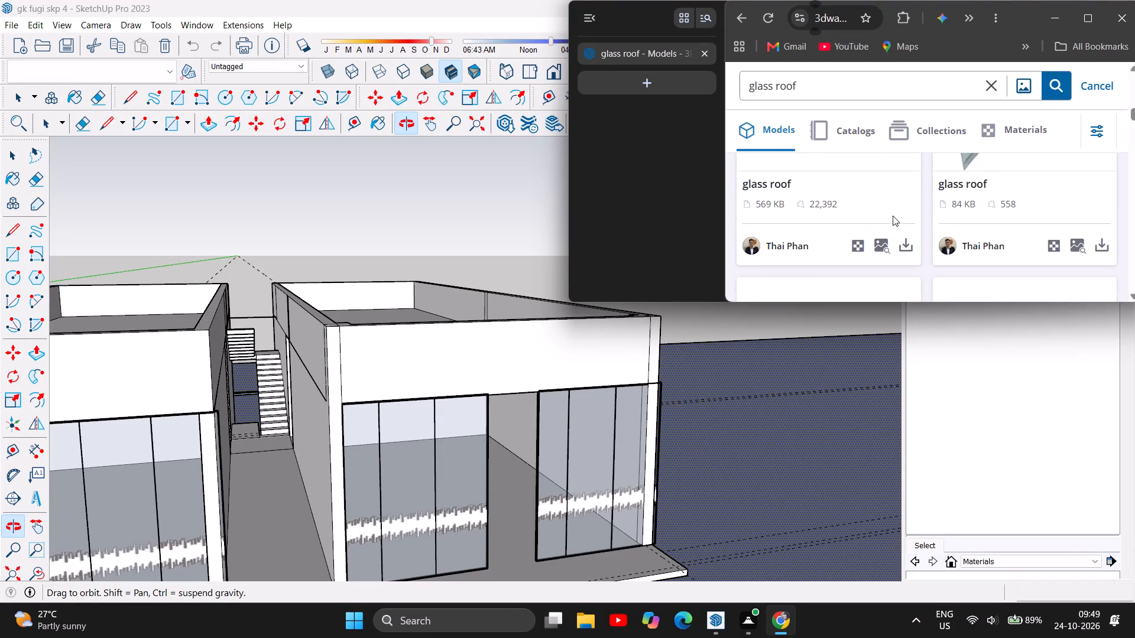
scroll(893, 216, up, 2)
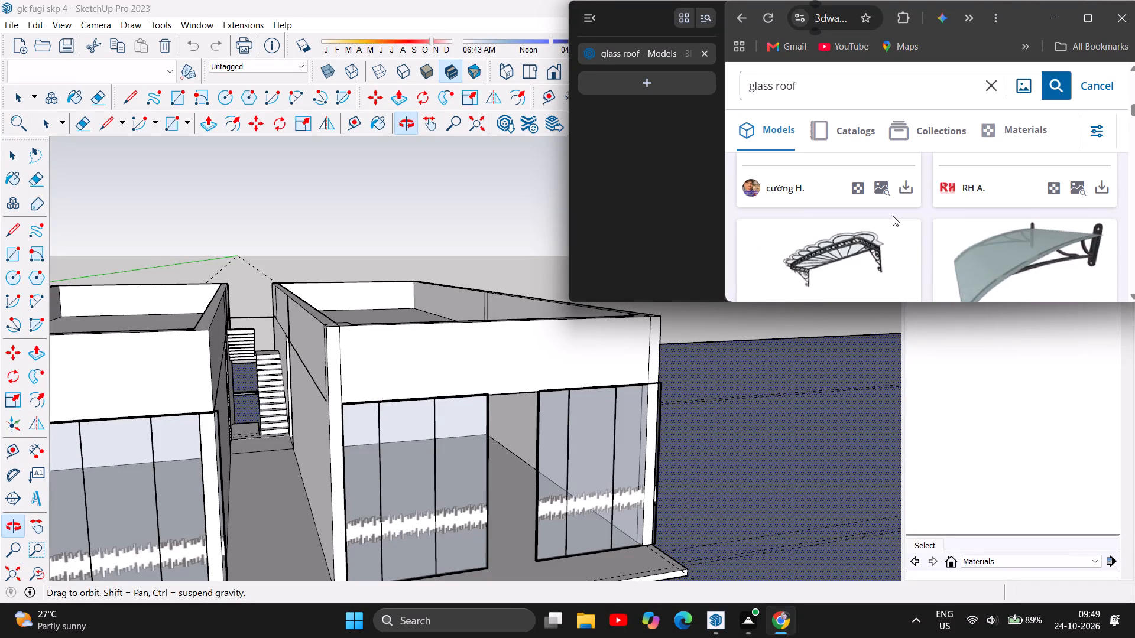
scroll(893, 216, down, 4)
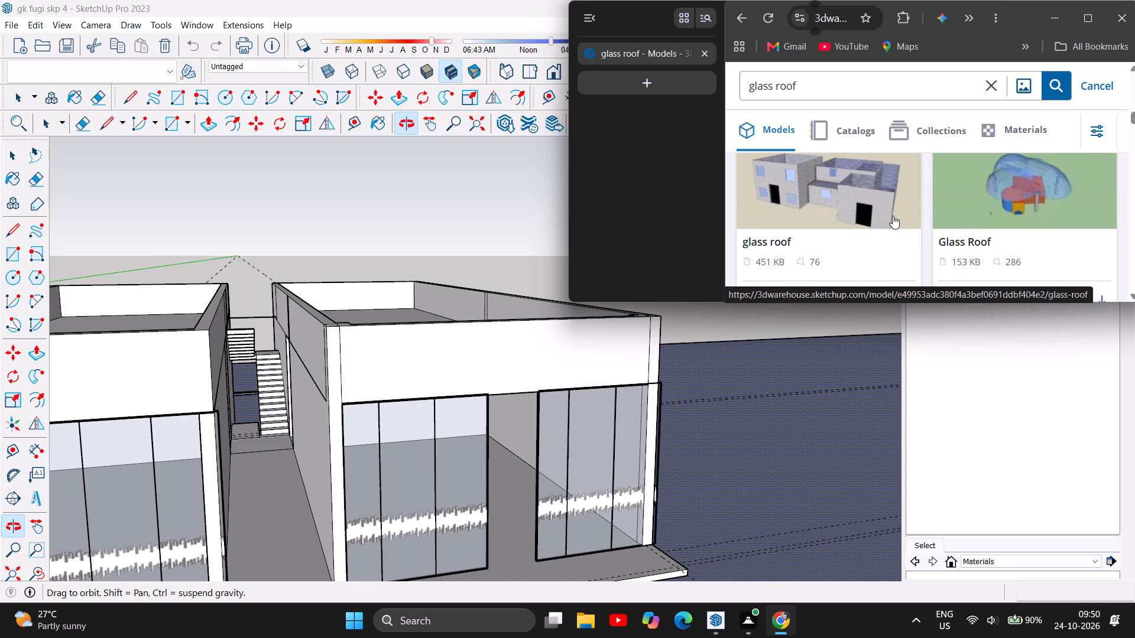
scroll(893, 216, down, 1)
scroll(893, 216, up, 1)
scroll(893, 216, down, 2)
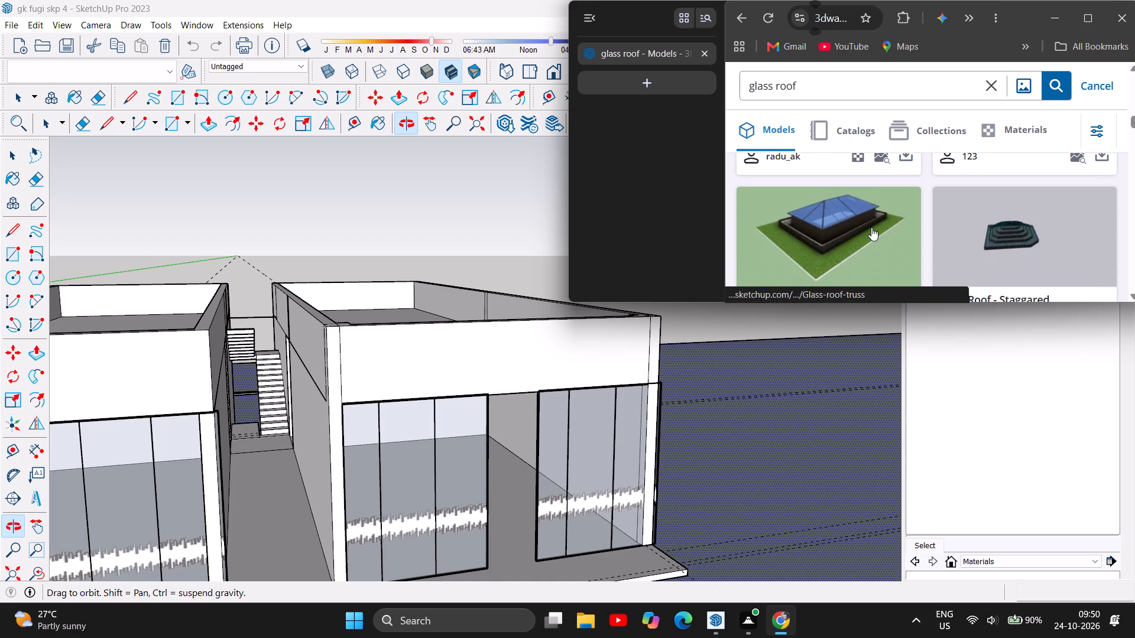
scroll(833, 216, down, 2)
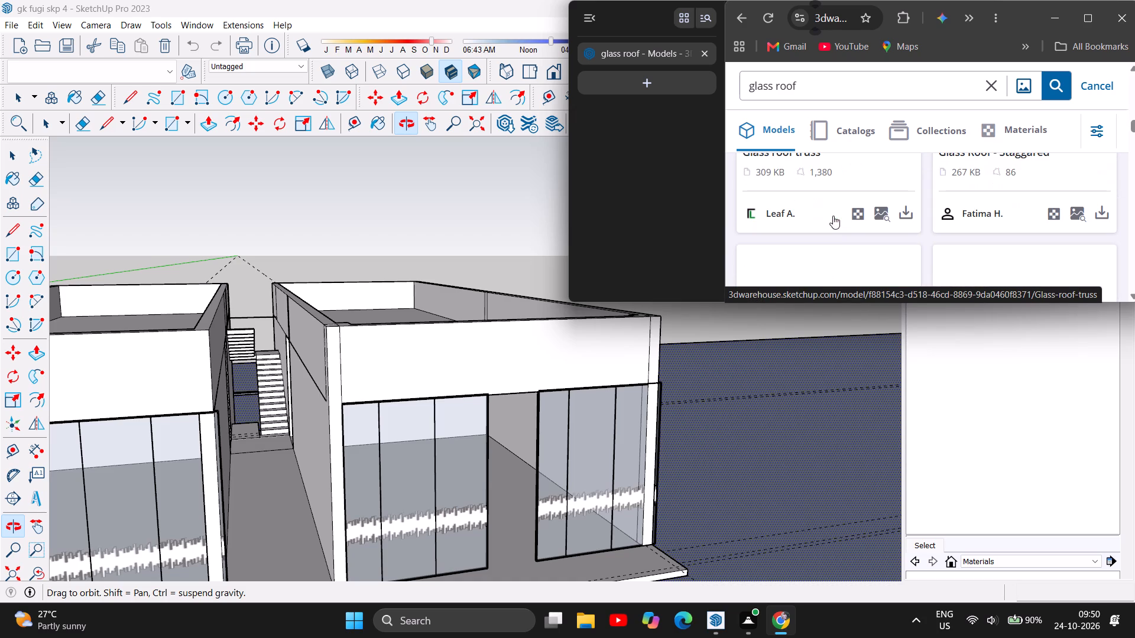
scroll(833, 216, down, 1)
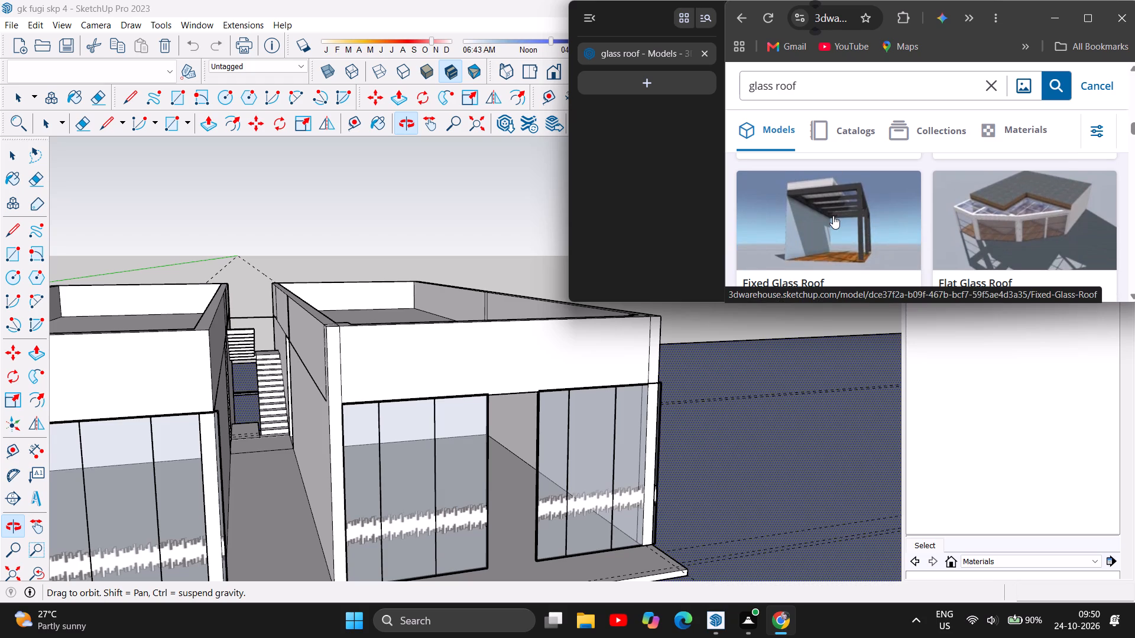
scroll(833, 216, down, 1)
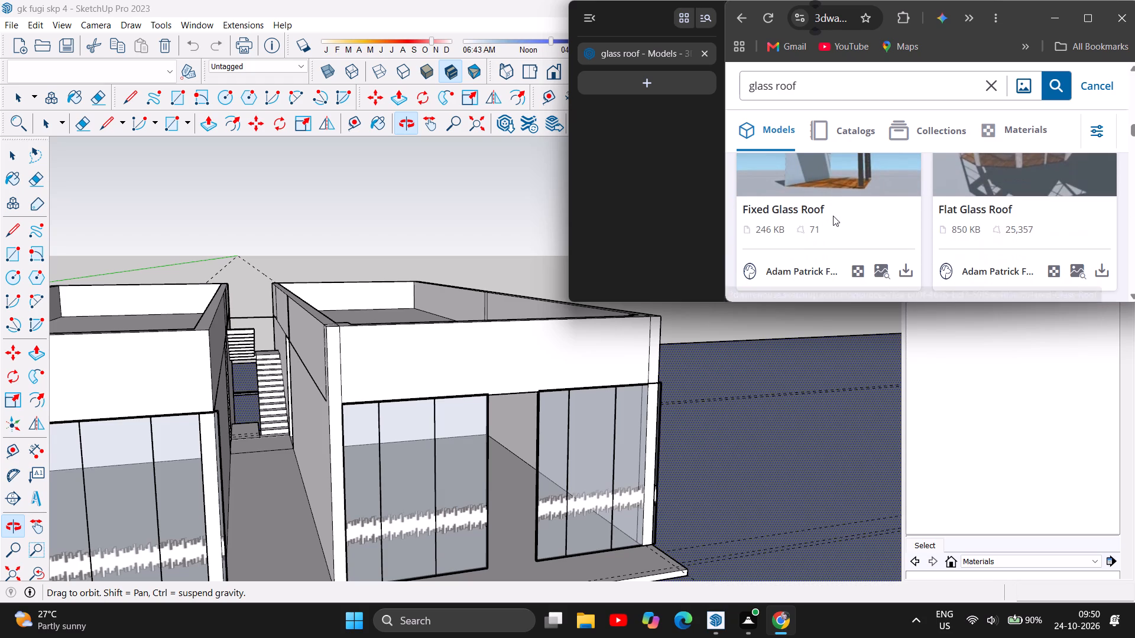
scroll(833, 216, down, 2)
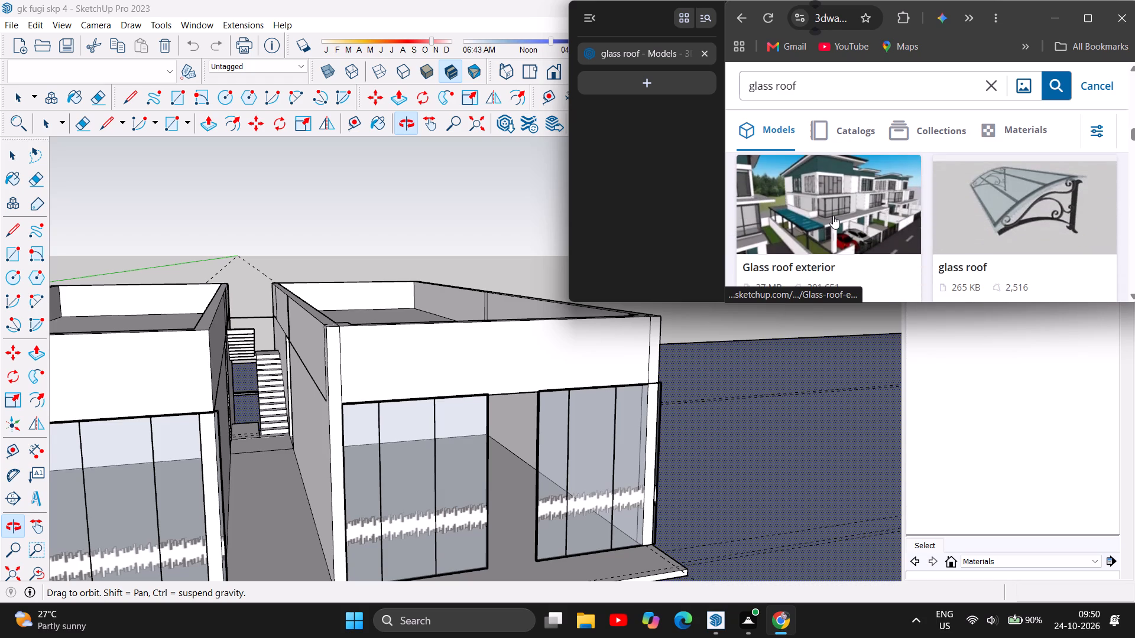
scroll(833, 216, down, 2)
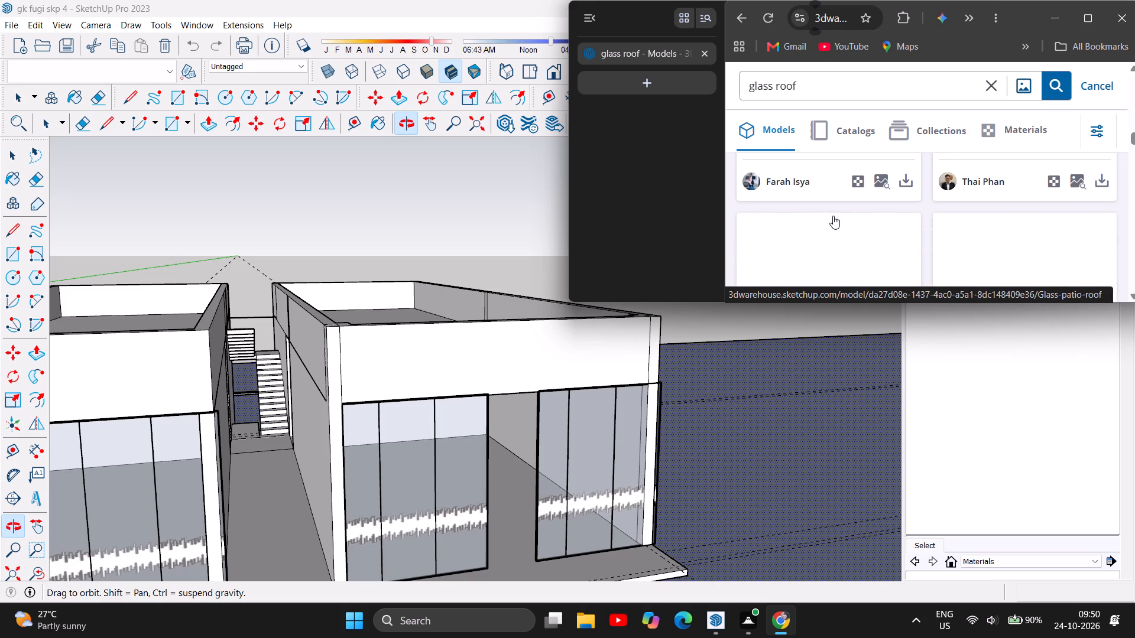
scroll(833, 216, down, 4)
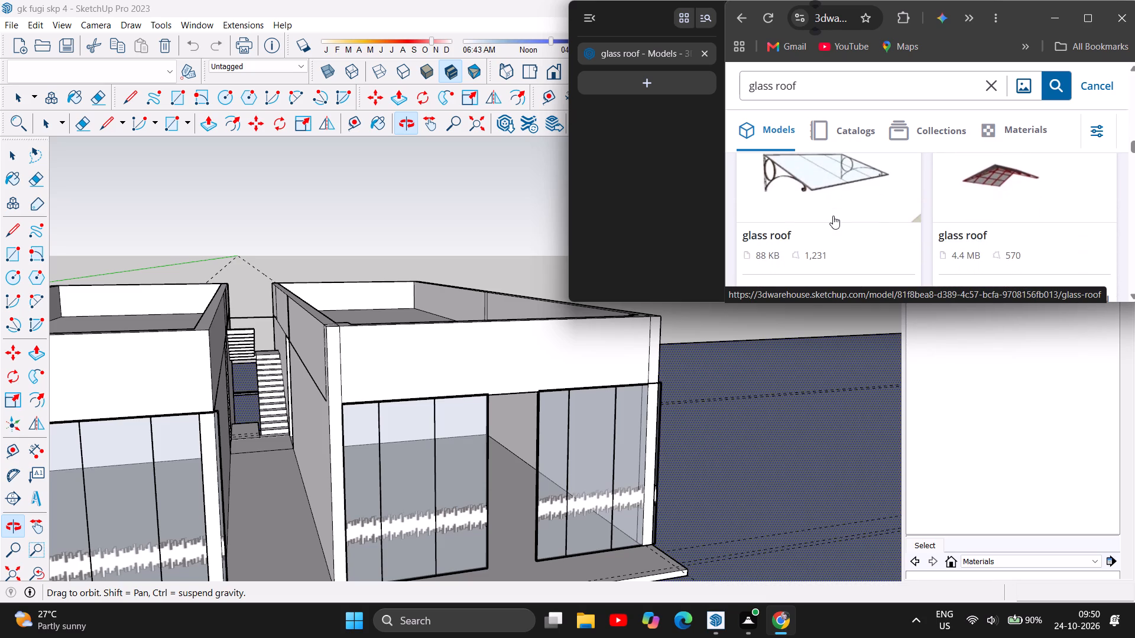
scroll(833, 216, down, 2)
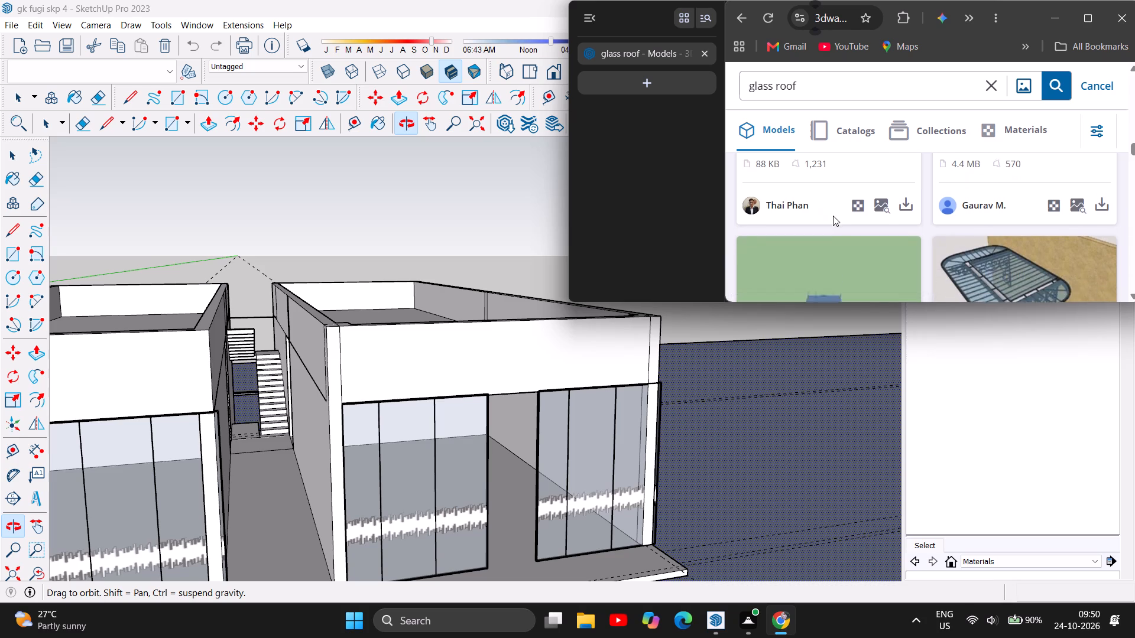
scroll(833, 216, down, 2)
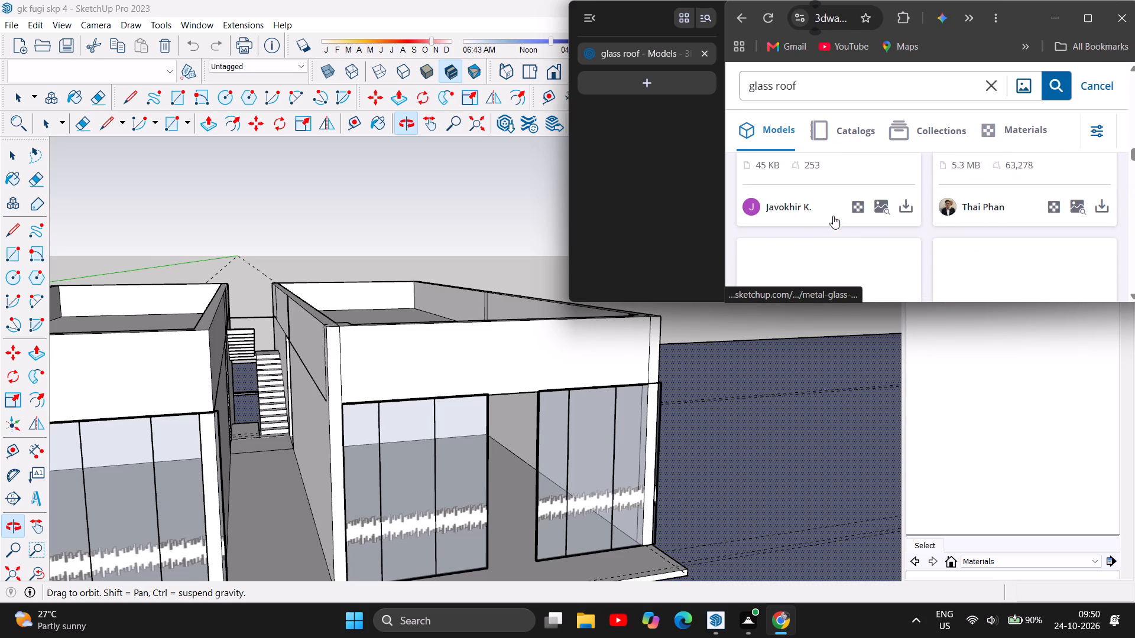
scroll(833, 216, down, 4)
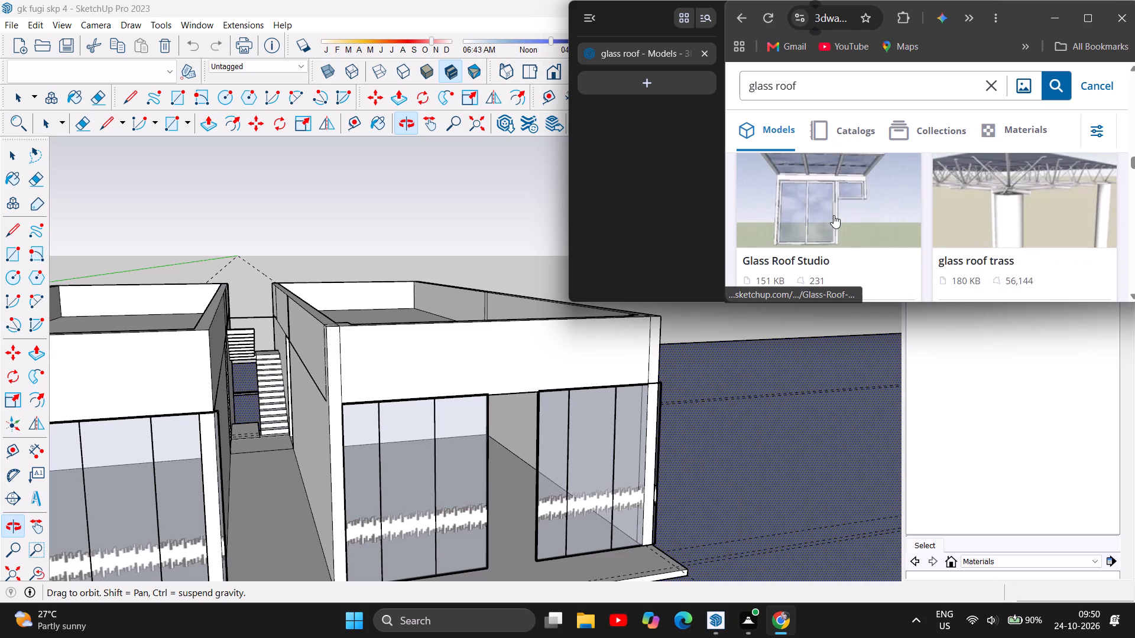
scroll(834, 215, up, 1)
scroll(834, 215, down, 2)
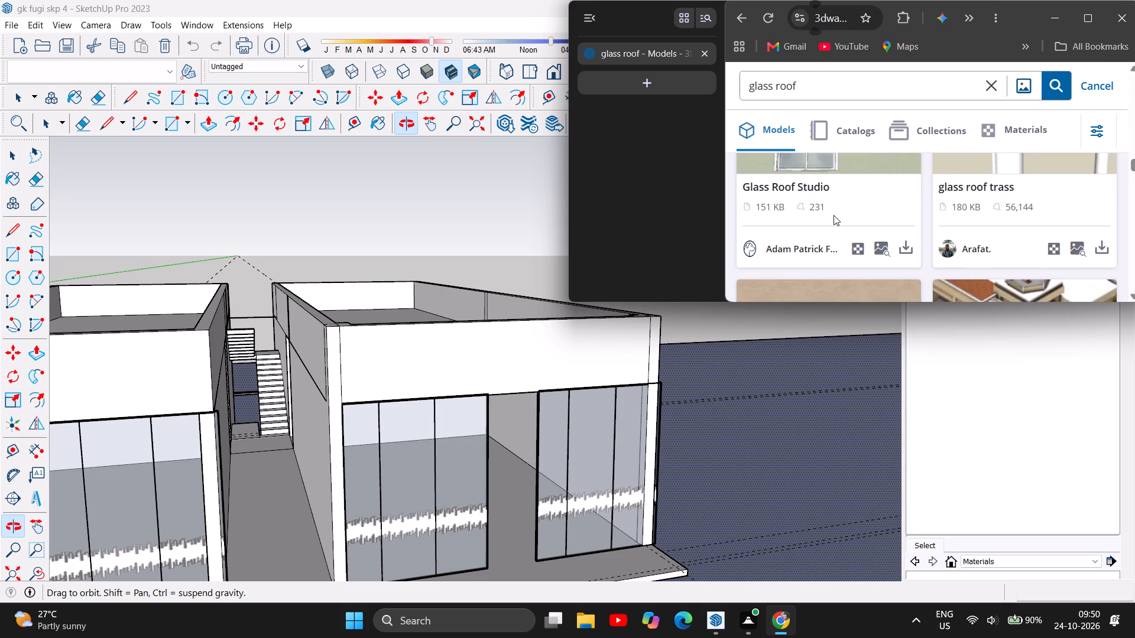
scroll(834, 215, down, 5)
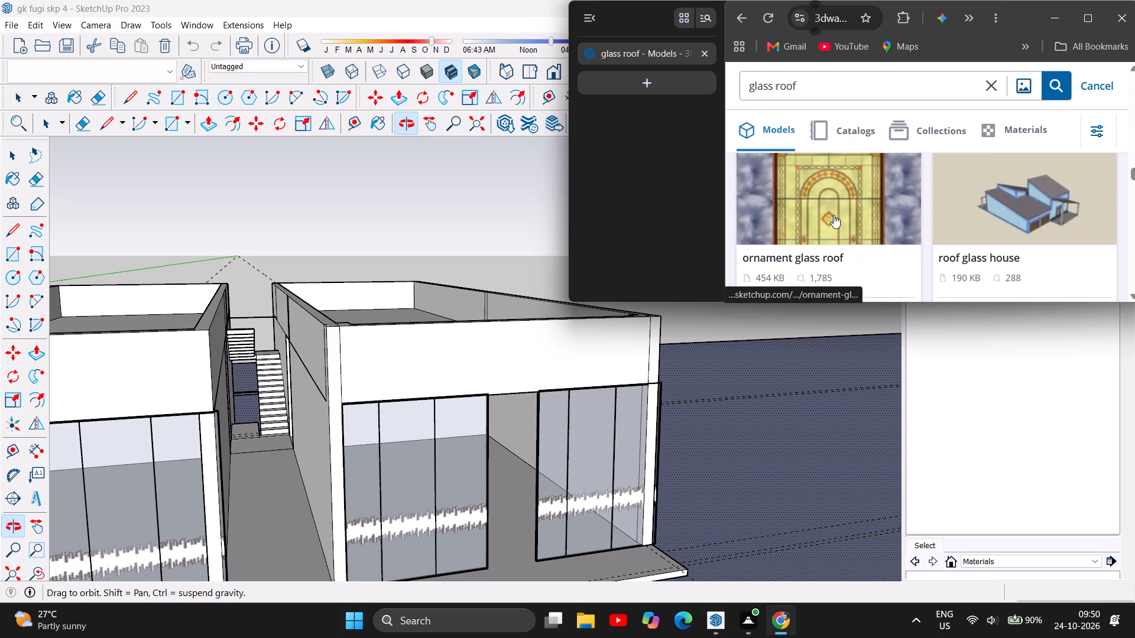
scroll(834, 215, down, 4)
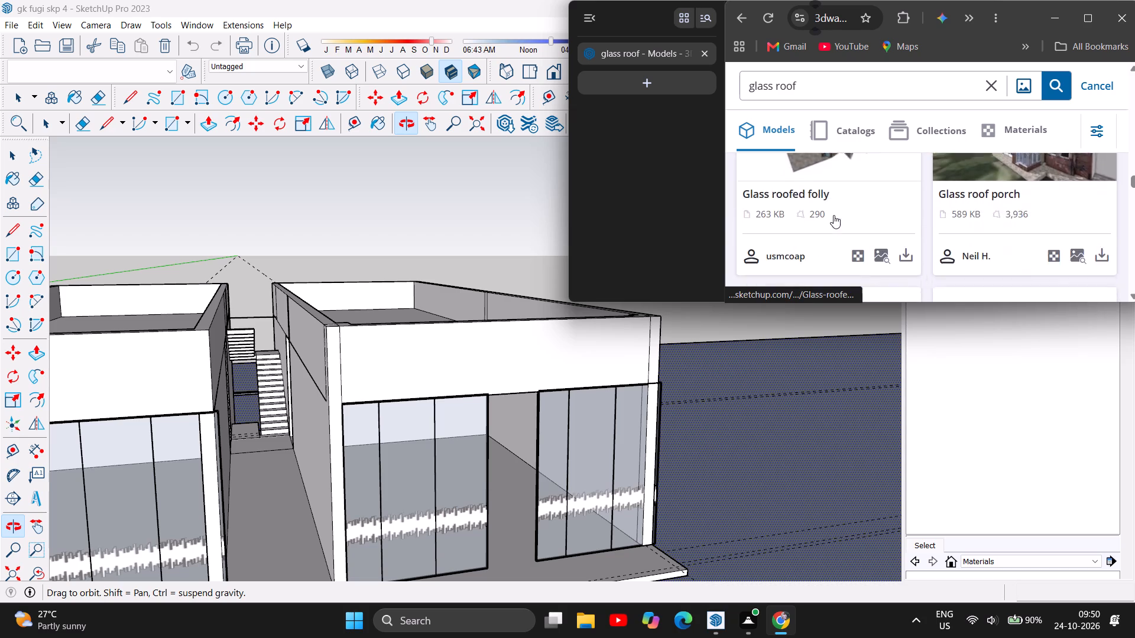
scroll(834, 215, down, 5)
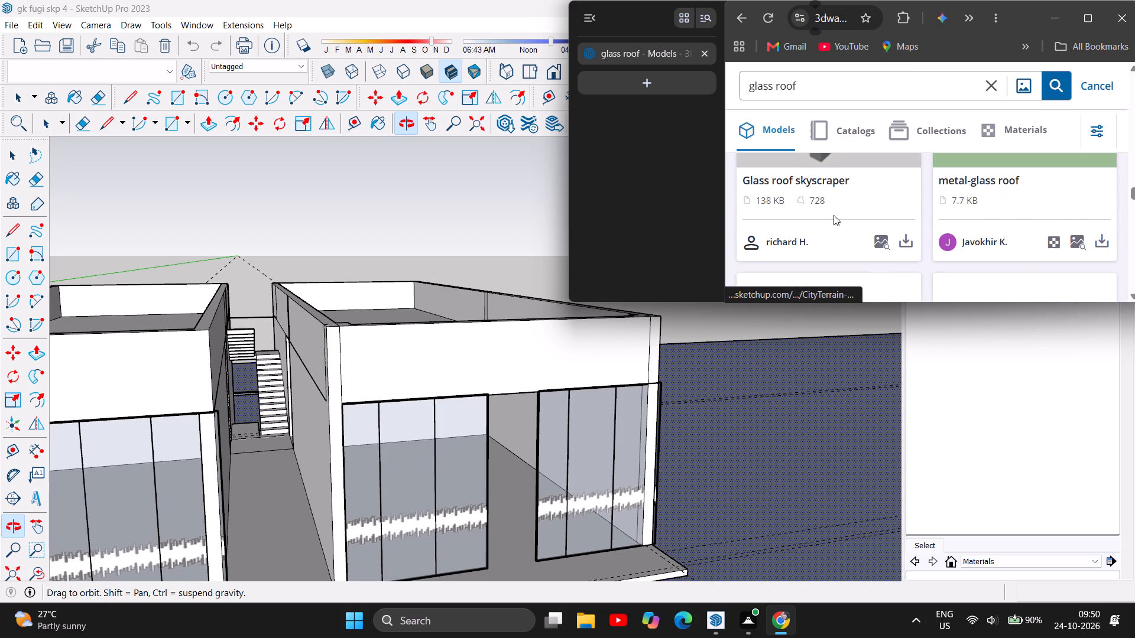
scroll(834, 214, down, 4)
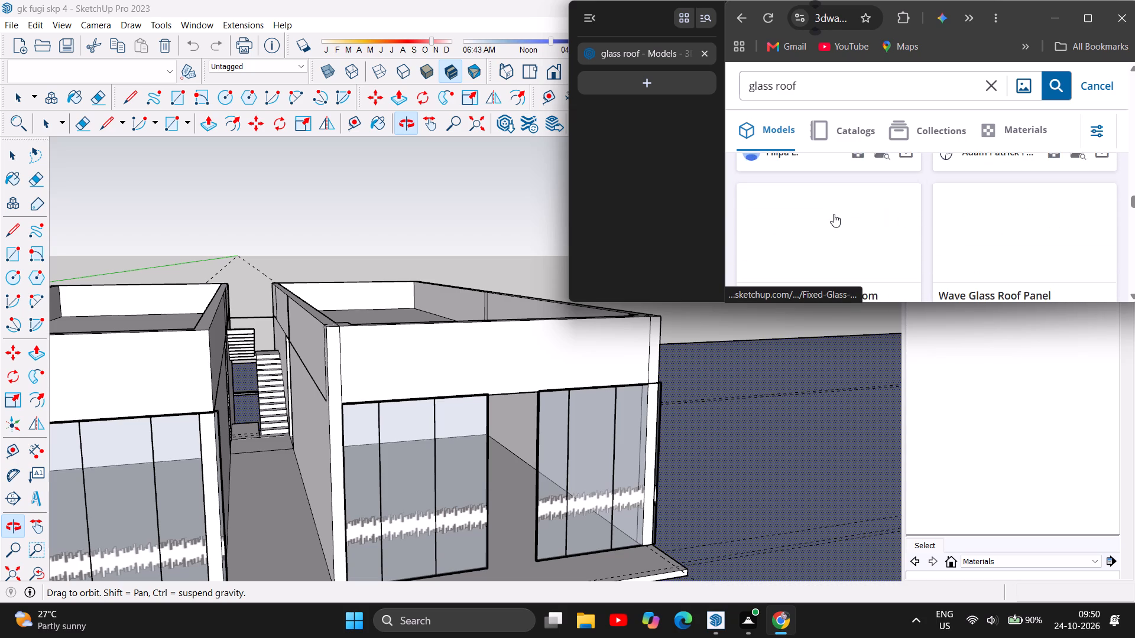
scroll(834, 214, down, 1)
scroll(834, 214, up, 1)
scroll(834, 214, down, 1)
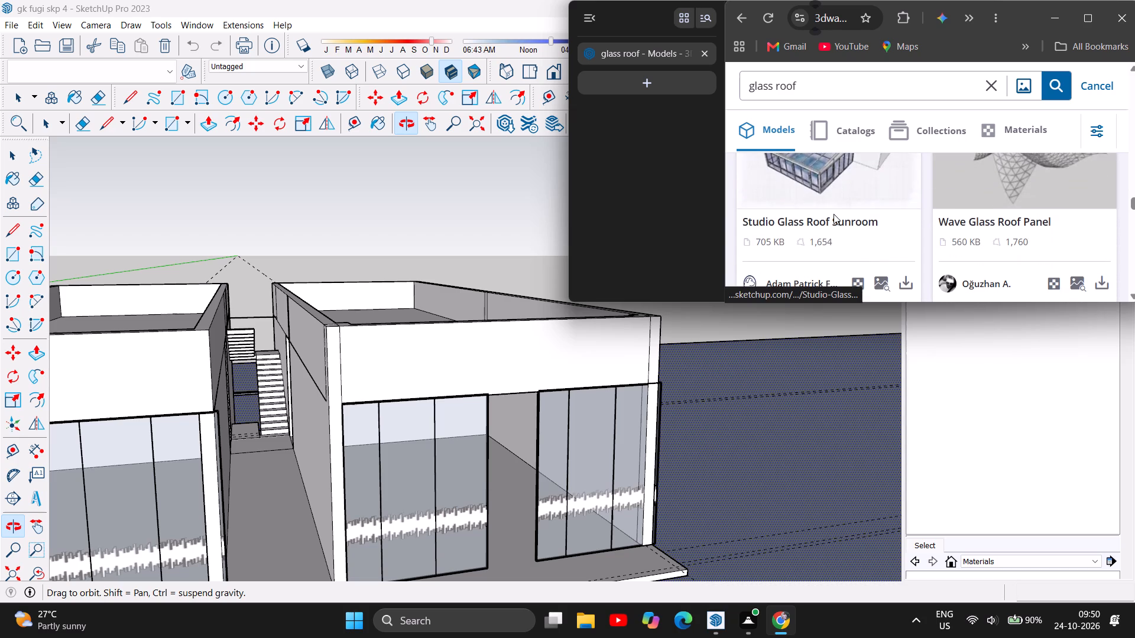
scroll(834, 214, up, 1)
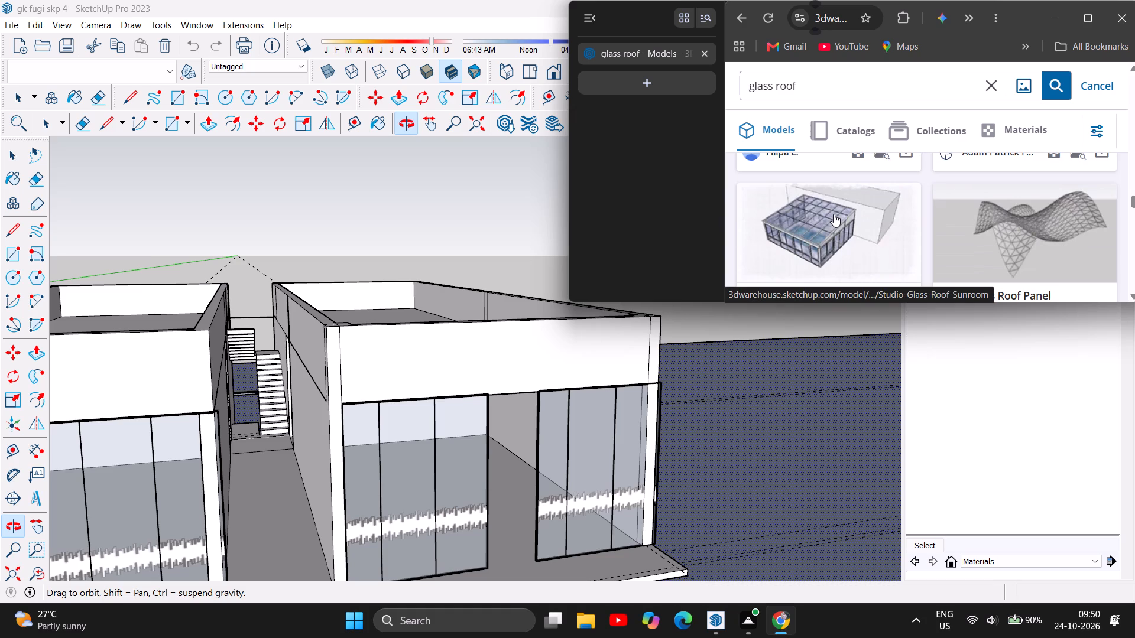
scroll(834, 214, down, 3)
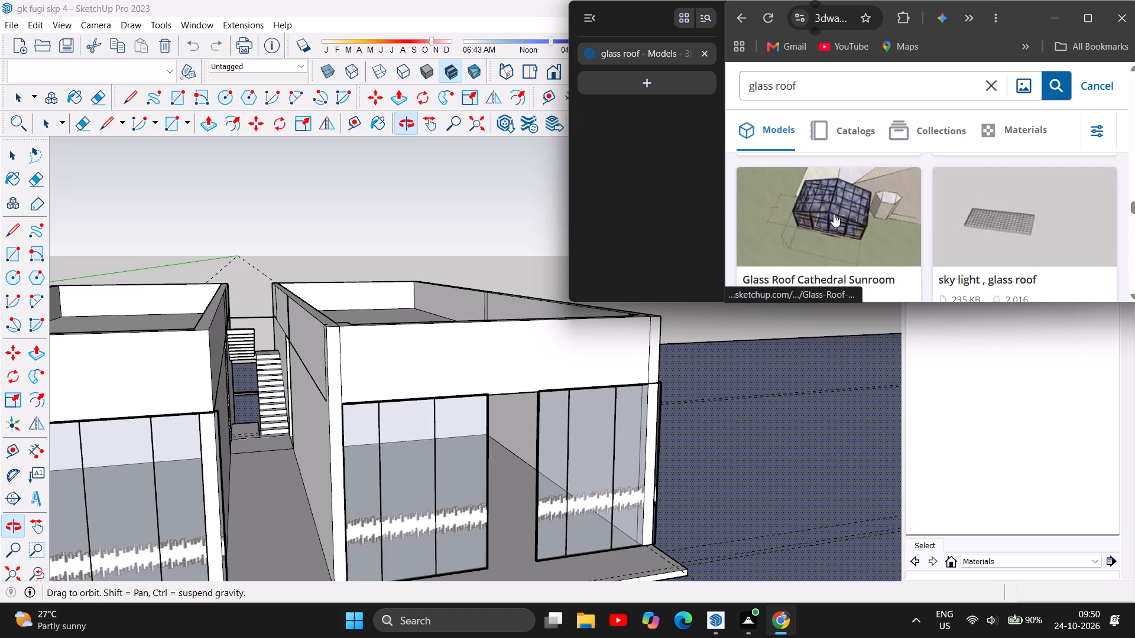
scroll(834, 214, down, 3)
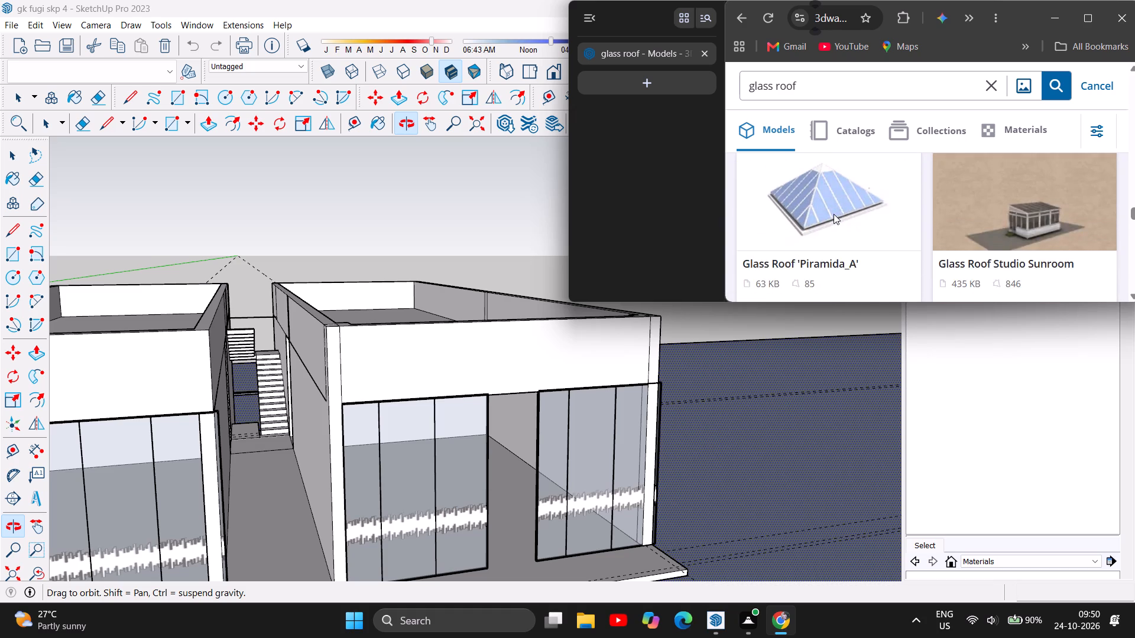
scroll(834, 214, down, 4)
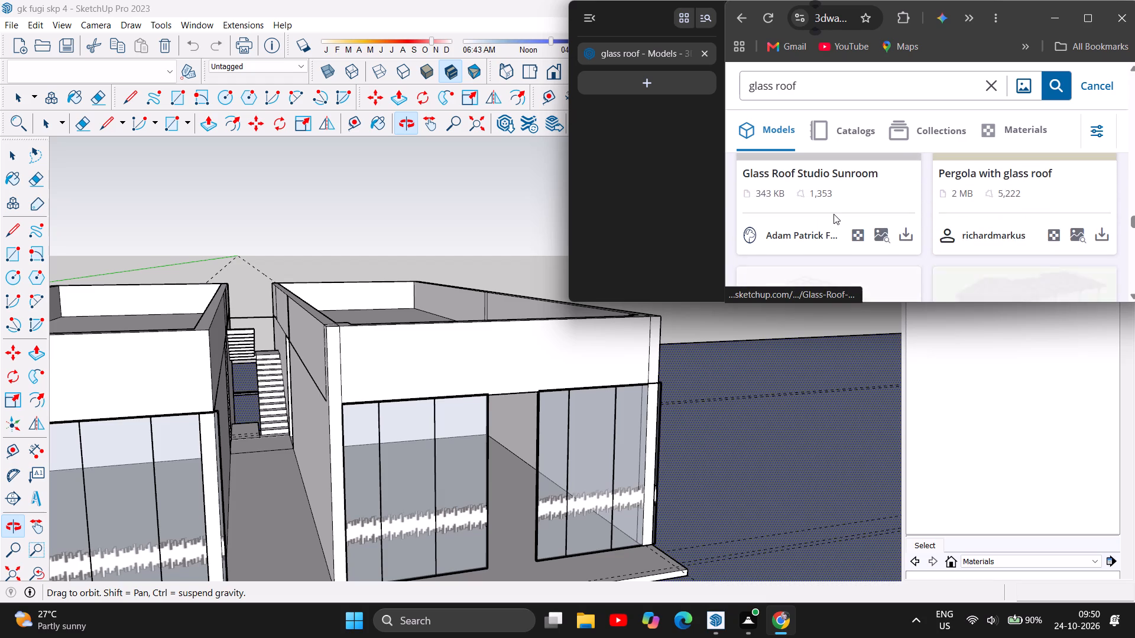
Continue browsing the glass roof model results, comparing the sunrooms, pyramid, flat and retractable roofs for one that suits the building.
scroll(834, 214, down, 4)
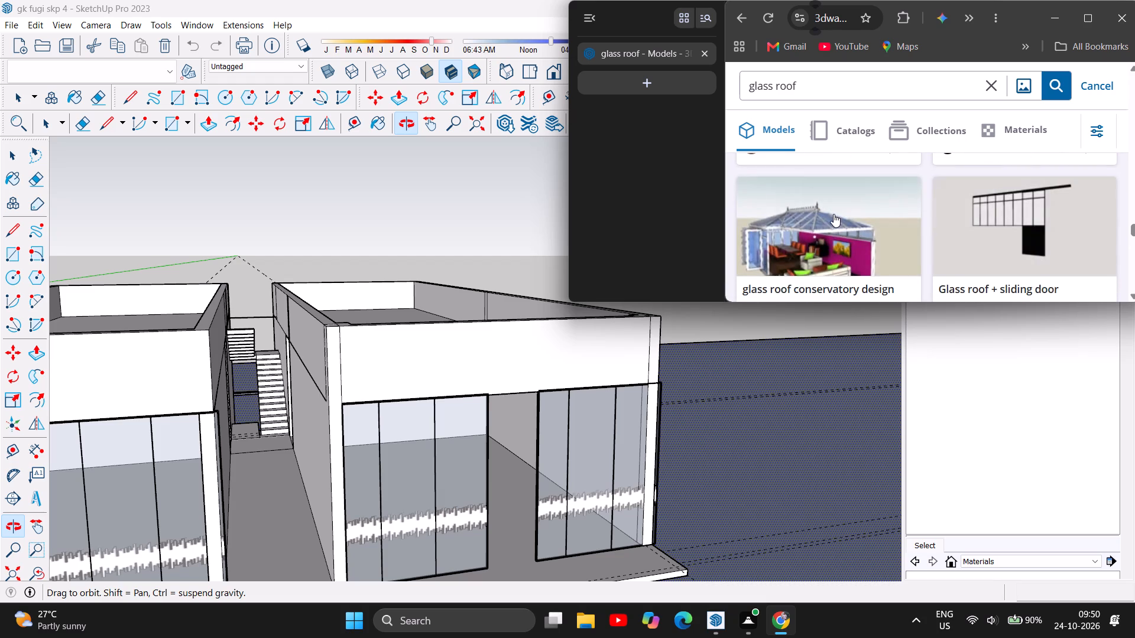
scroll(834, 214, down, 4)
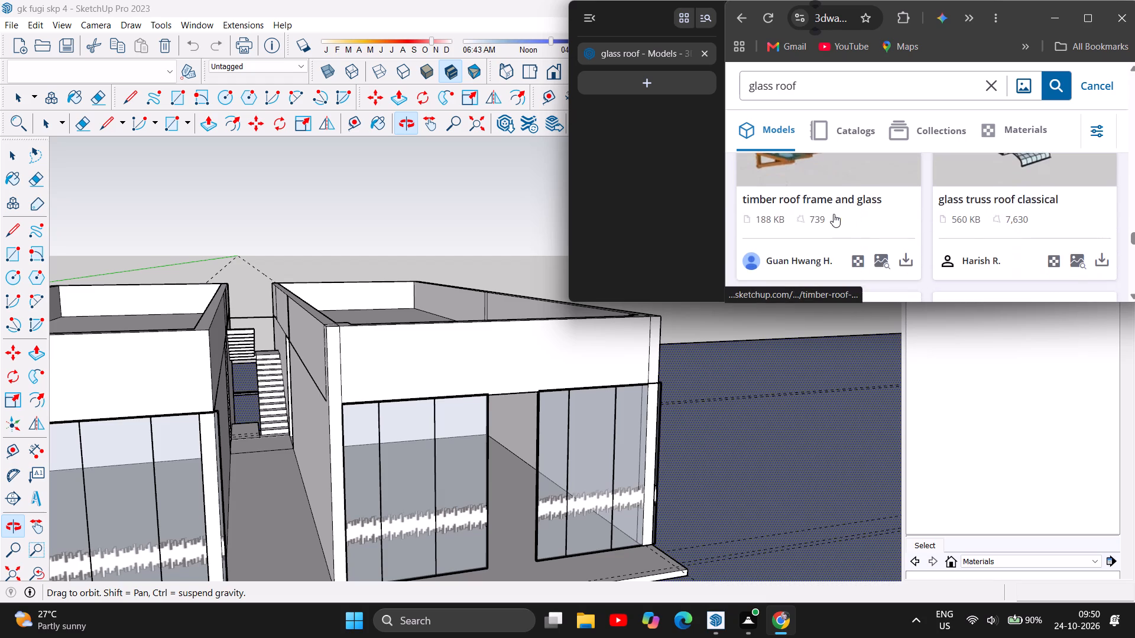
scroll(834, 214, down, 4)
scroll(834, 214, up, 1)
scroll(834, 213, down, 1)
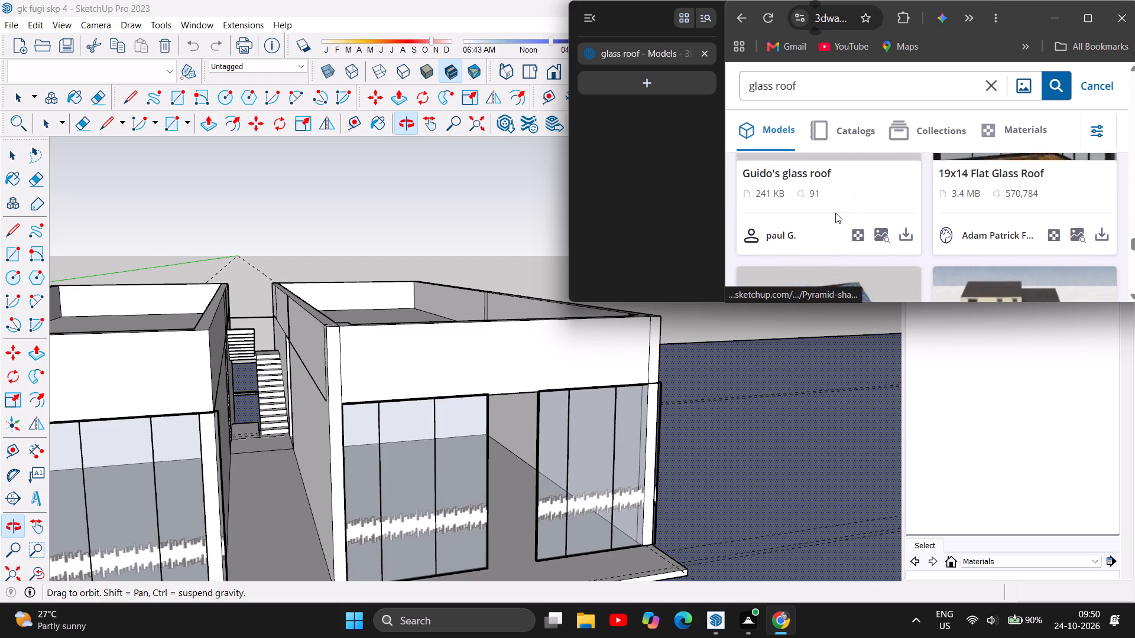
scroll(835, 213, down, 2)
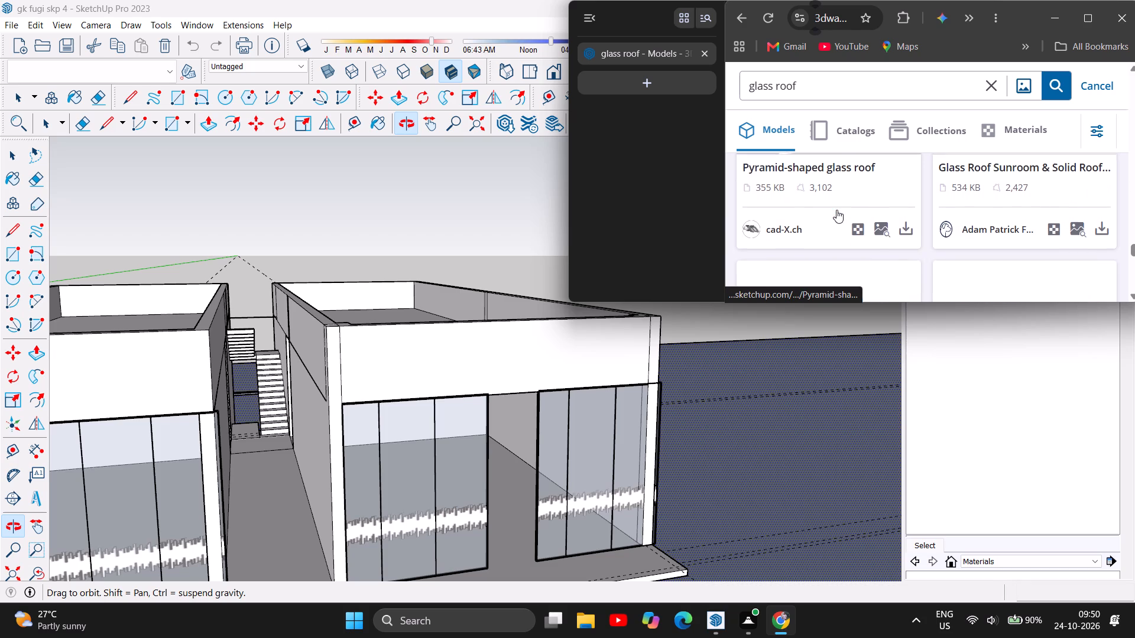
scroll(836, 210, down, 4)
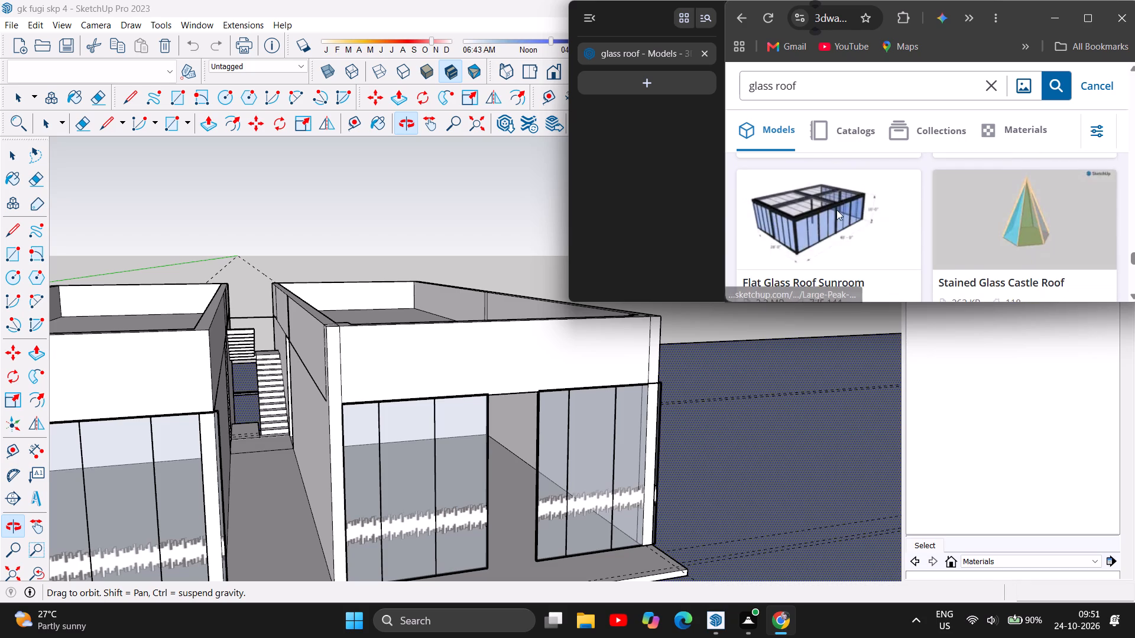
scroll(836, 209, down, 4)
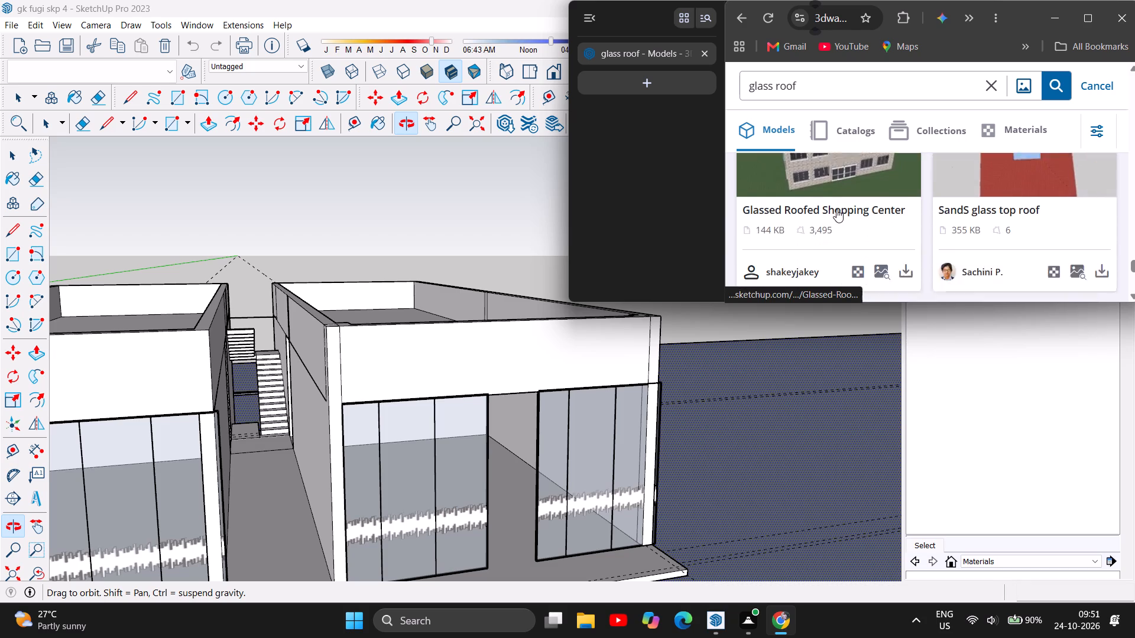
scroll(836, 209, down, 2)
click(903, 210)
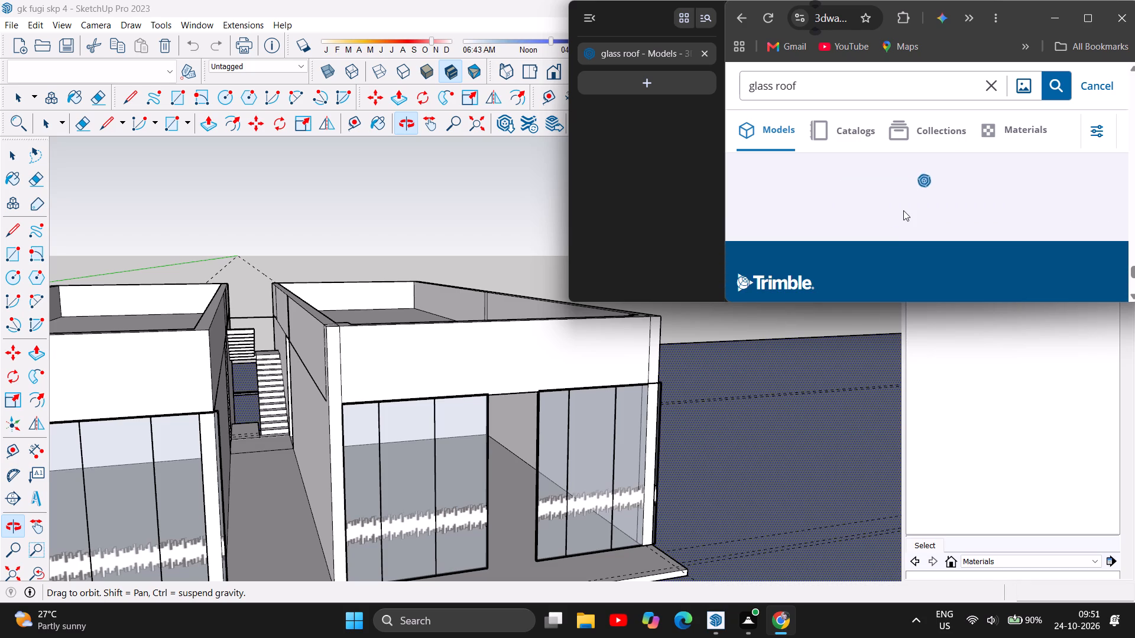
scroll(903, 210, up, 1)
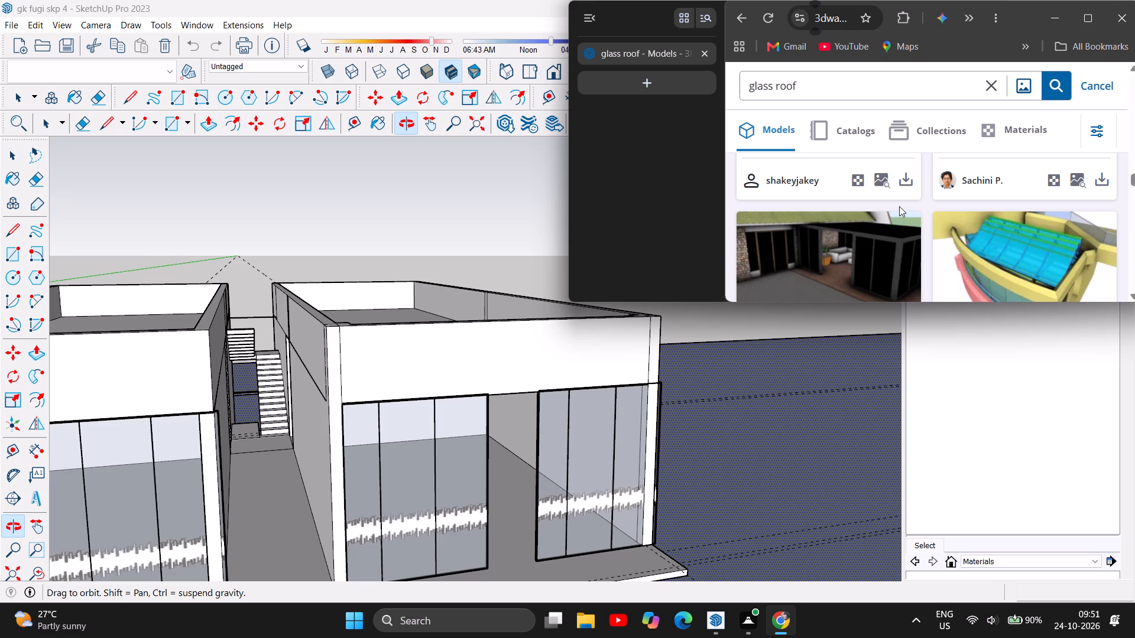
scroll(907, 217, down, 3)
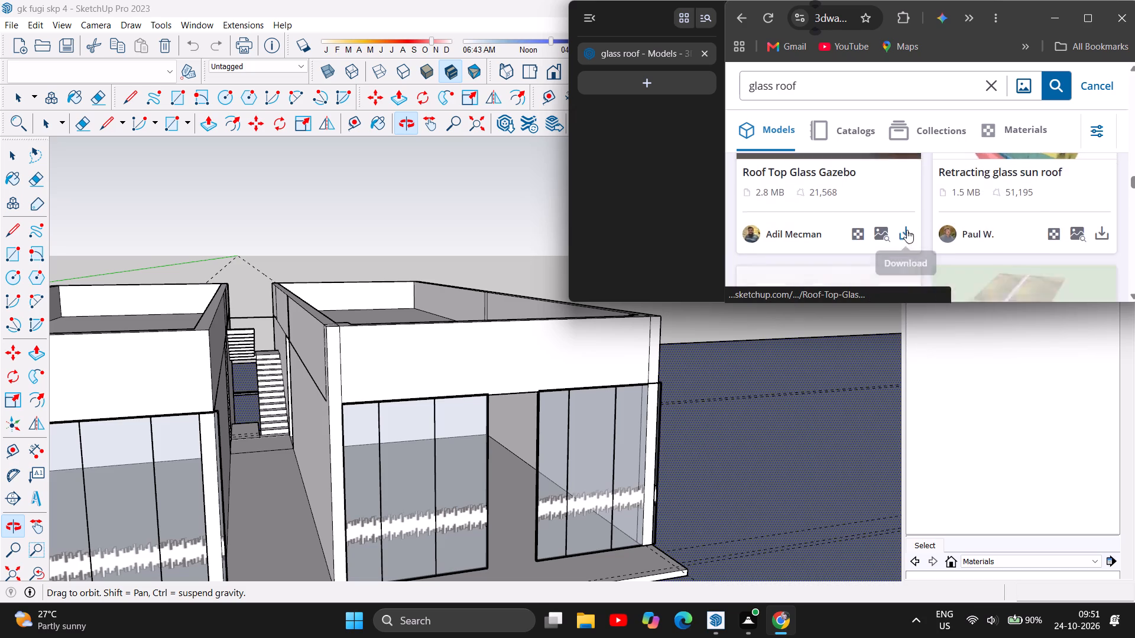
scroll(907, 230, down, 2)
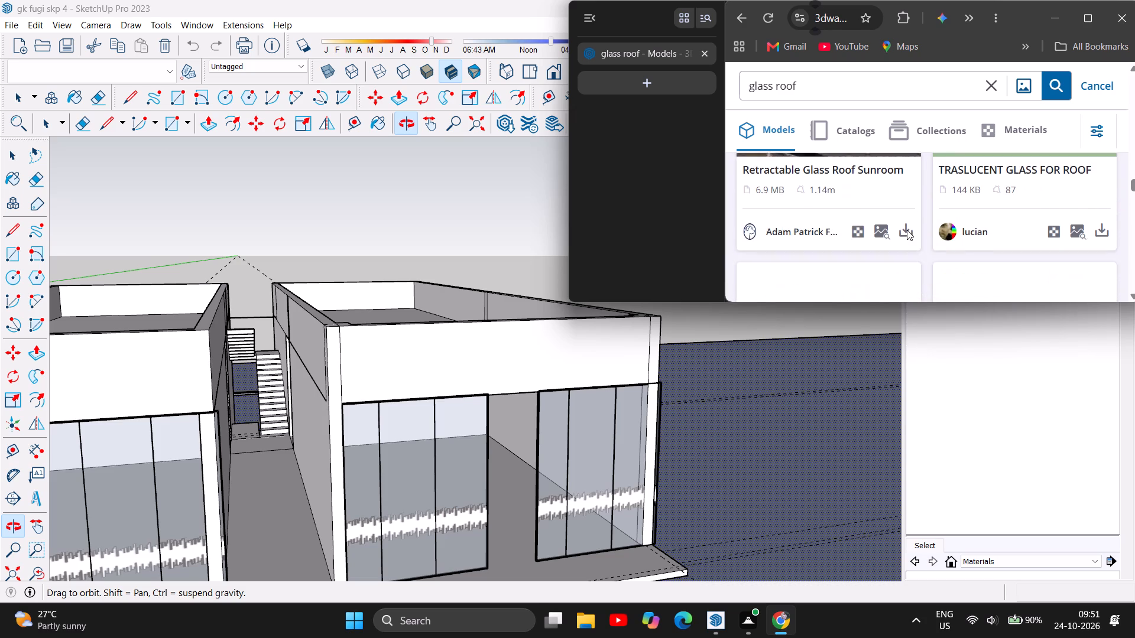
scroll(907, 230, down, 5)
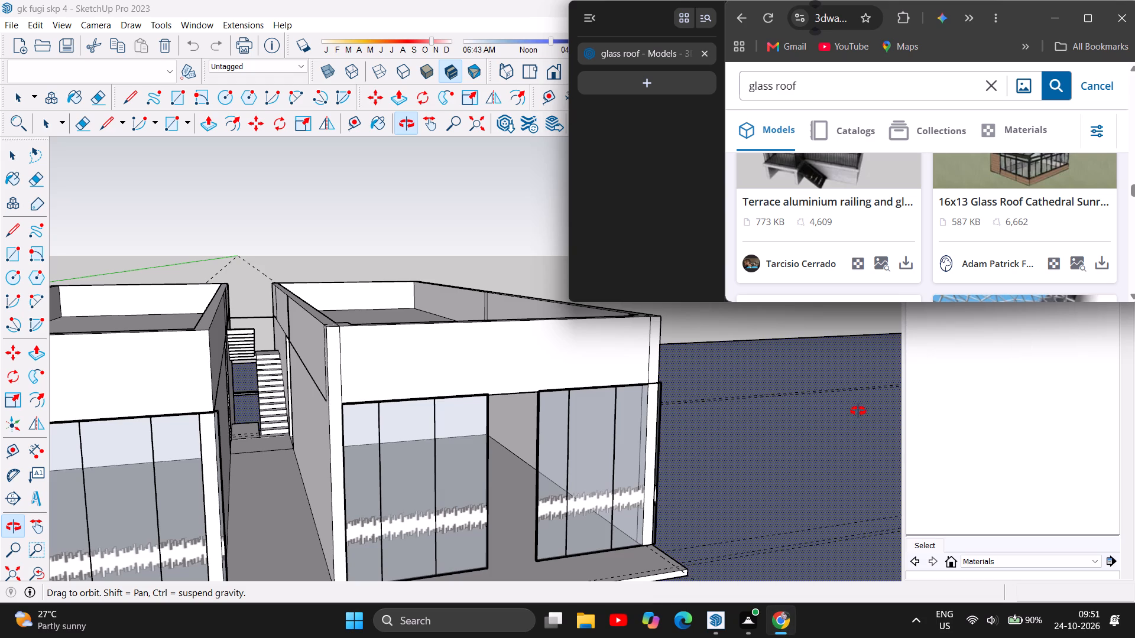
scroll(1043, 240, up, 2)
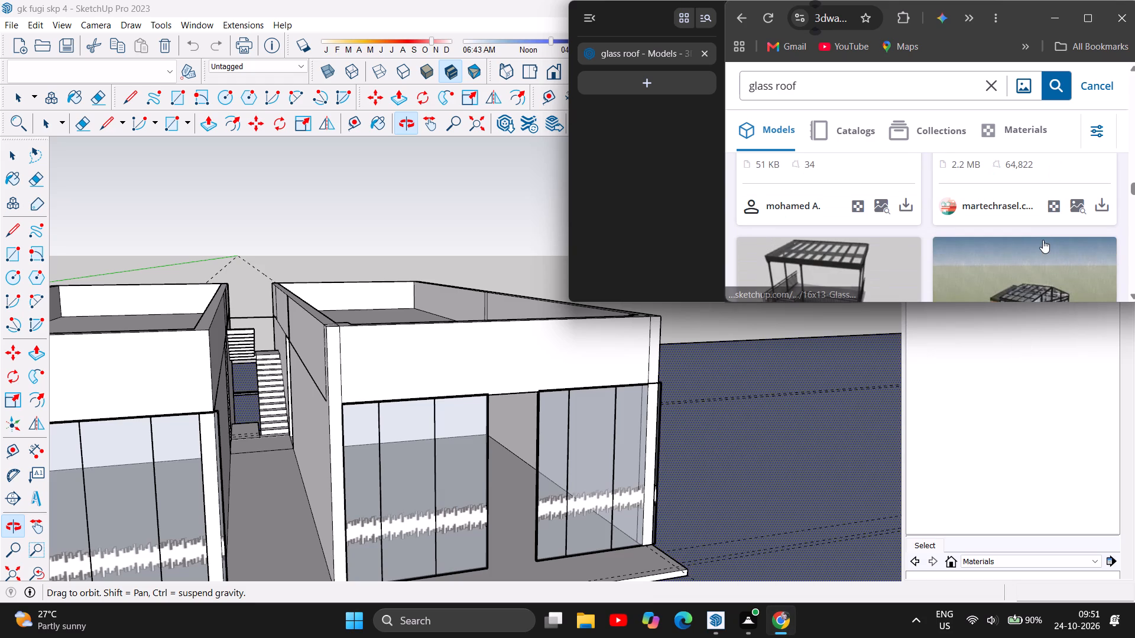
scroll(1043, 240, down, 3)
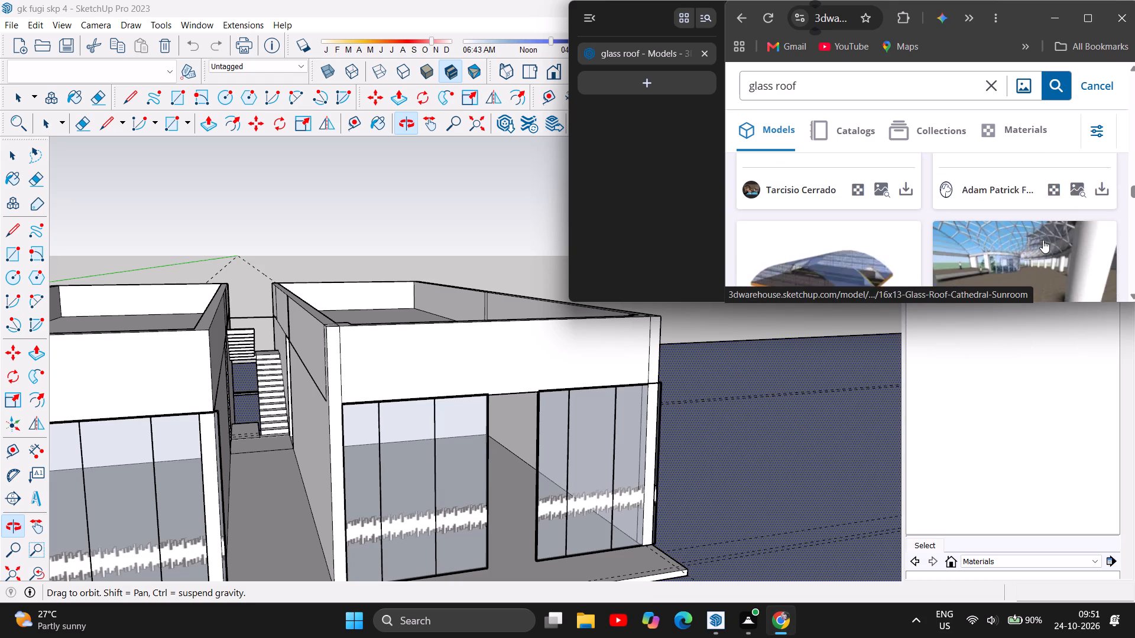
scroll(1043, 240, down, 1)
scroll(1043, 240, up, 1)
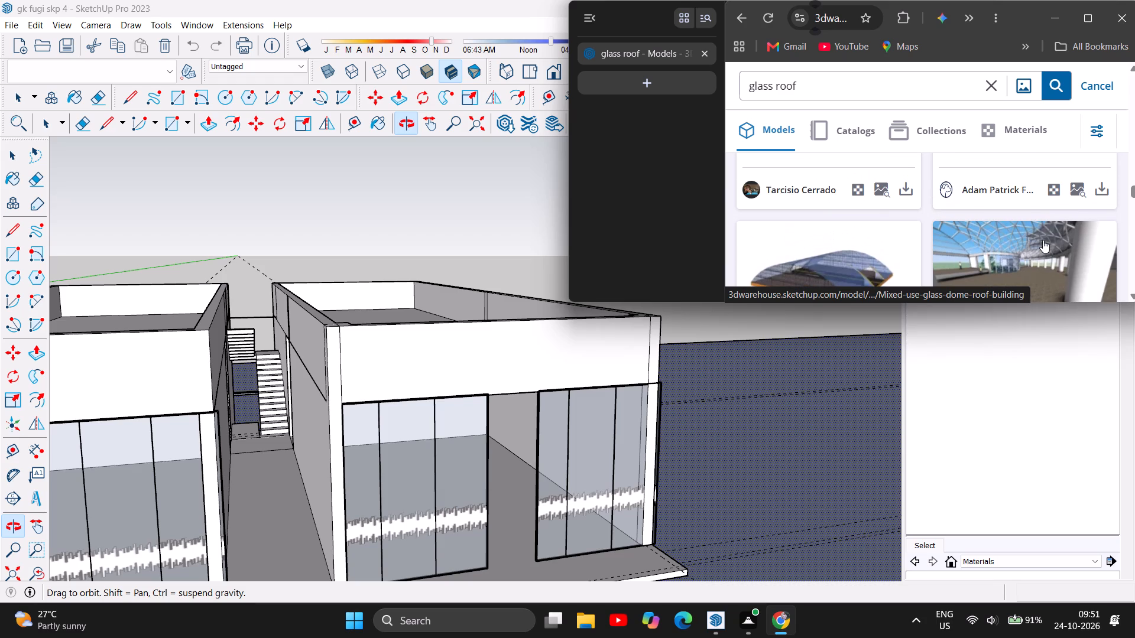
scroll(1036, 230, down, 5)
scroll(1036, 230, up, 2)
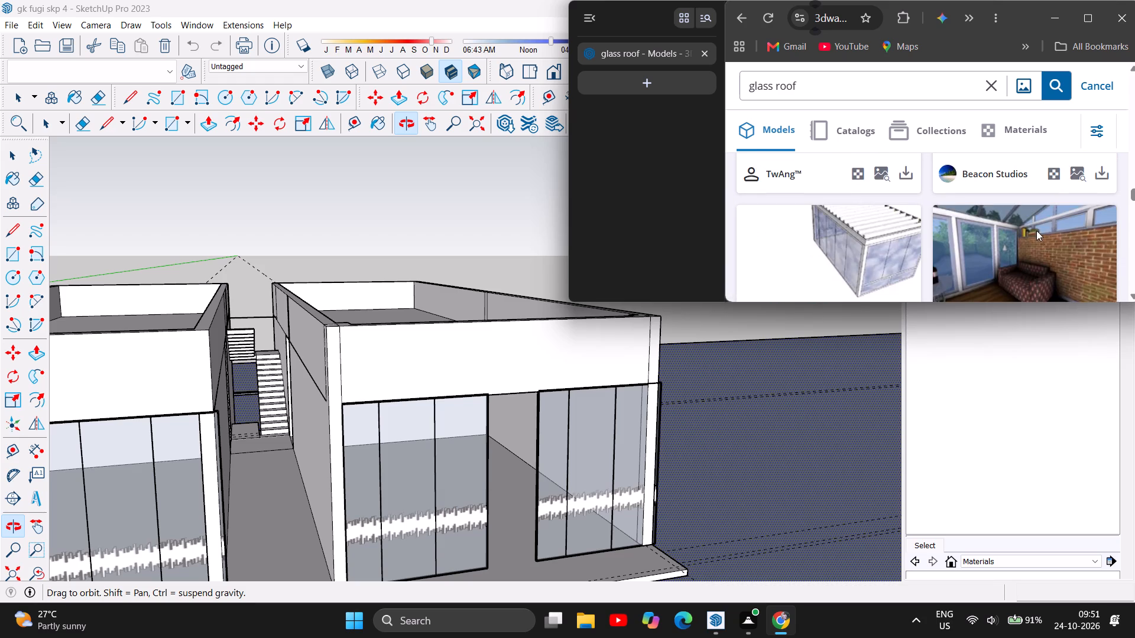
scroll(1036, 230, down, 2)
Browse the 3D Warehouse collections matching "glass roof" for a set containing a suitable roof.
double_click(1004, 136)
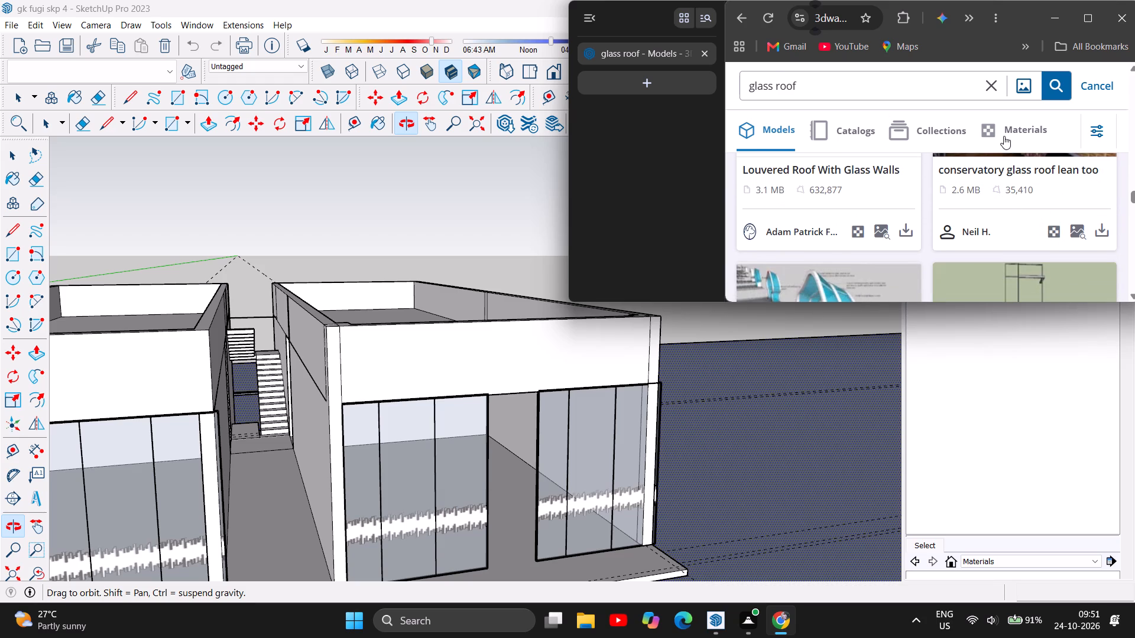
click(930, 134)
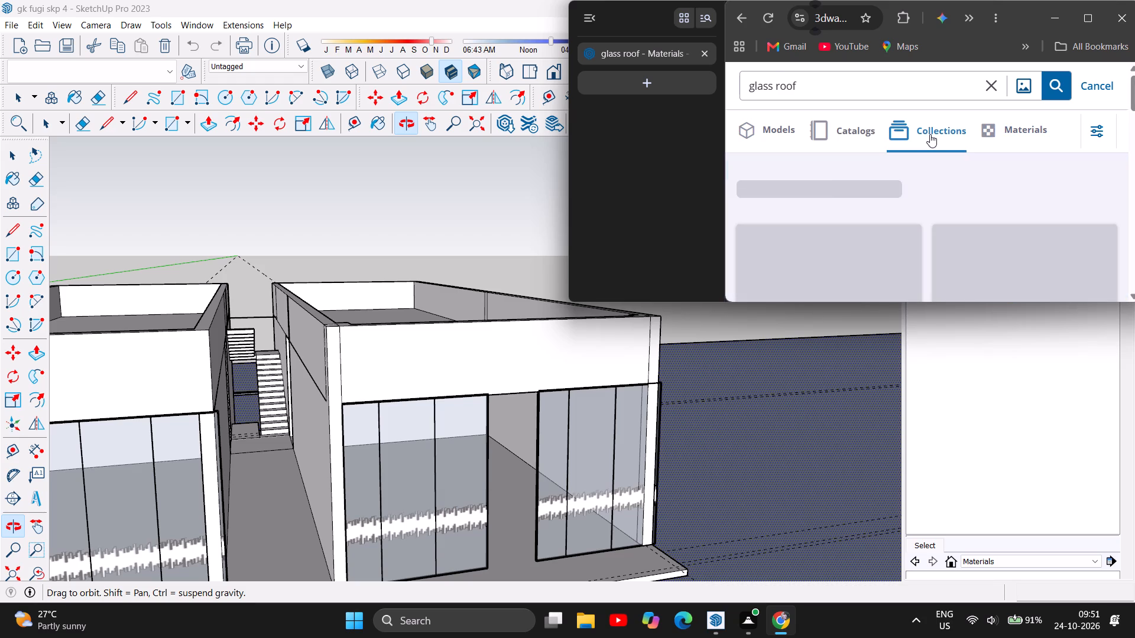
scroll(897, 184, down, 1)
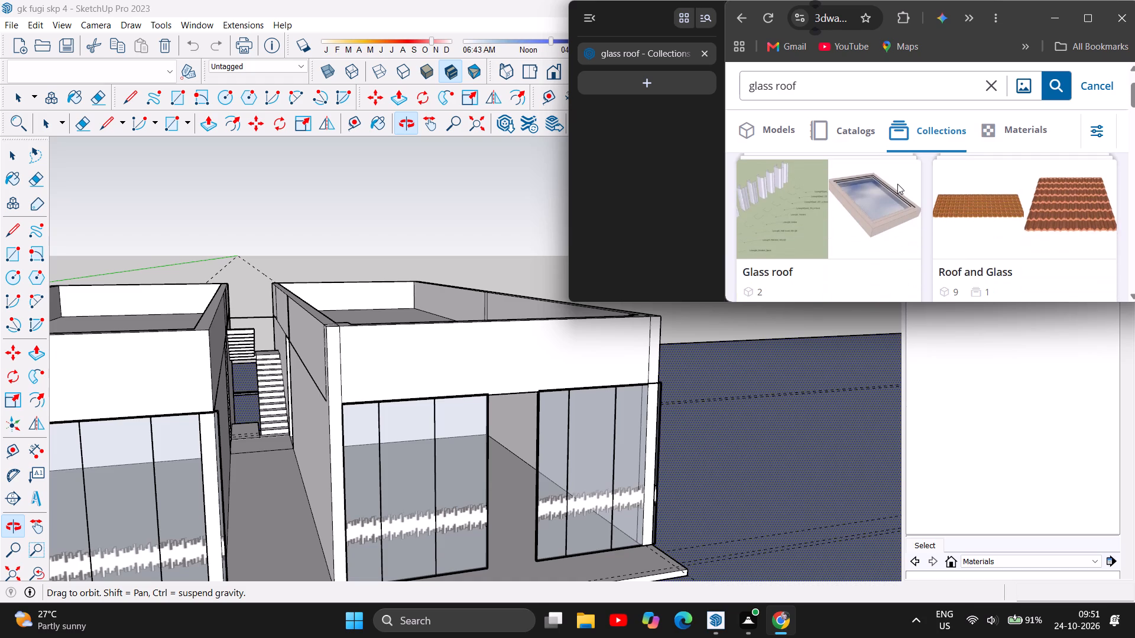
scroll(897, 184, down, 1)
scroll(897, 184, up, 1)
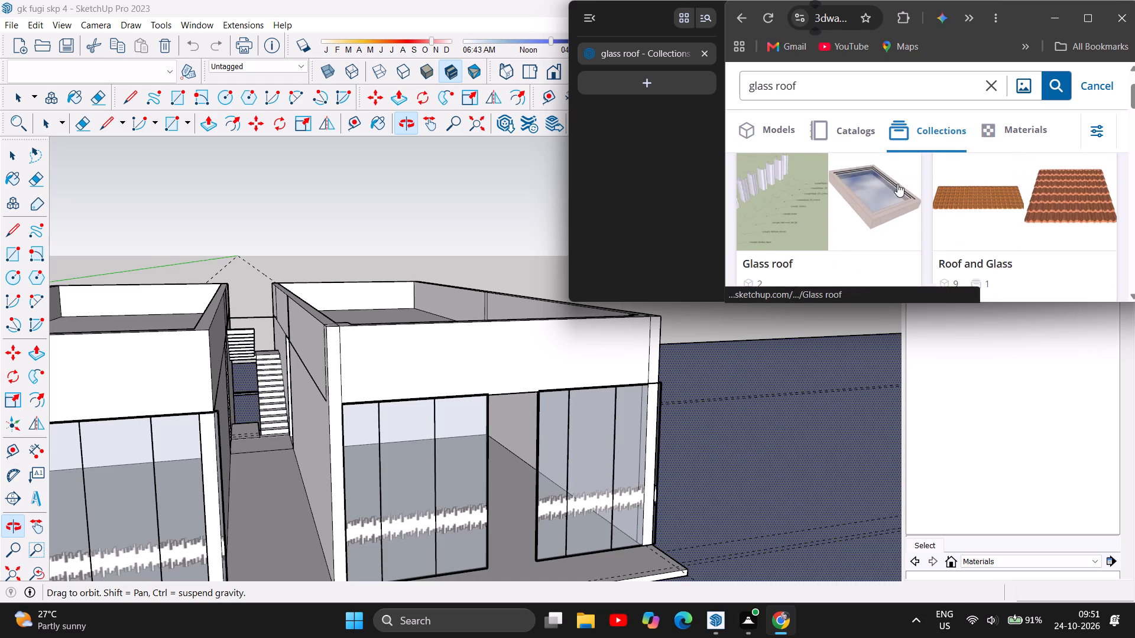
scroll(897, 184, down, 3)
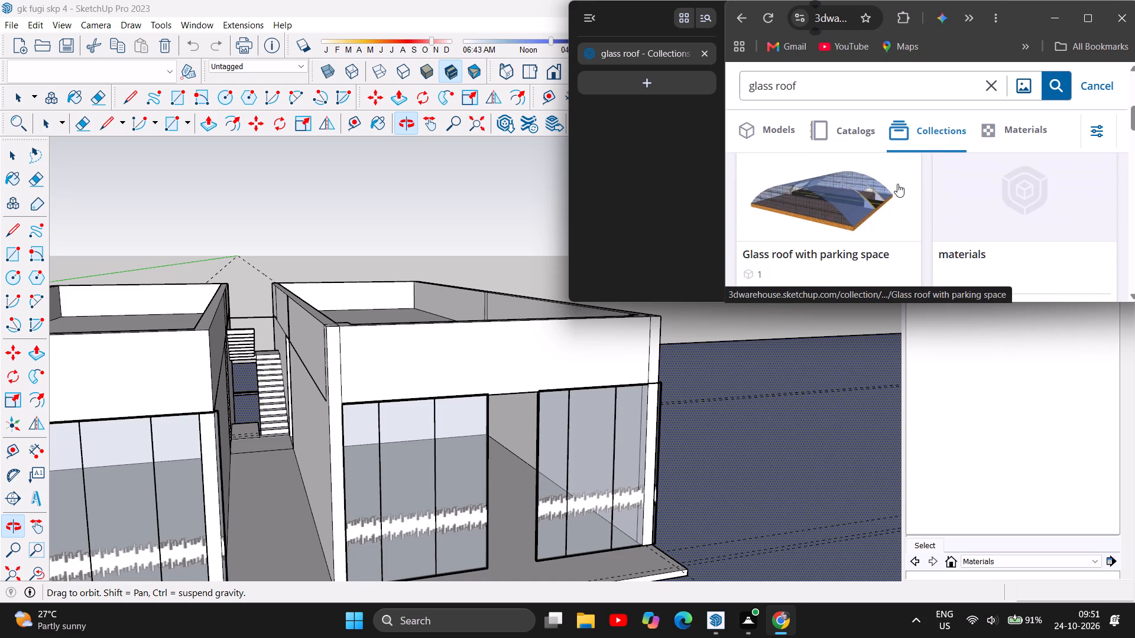
scroll(897, 184, down, 2)
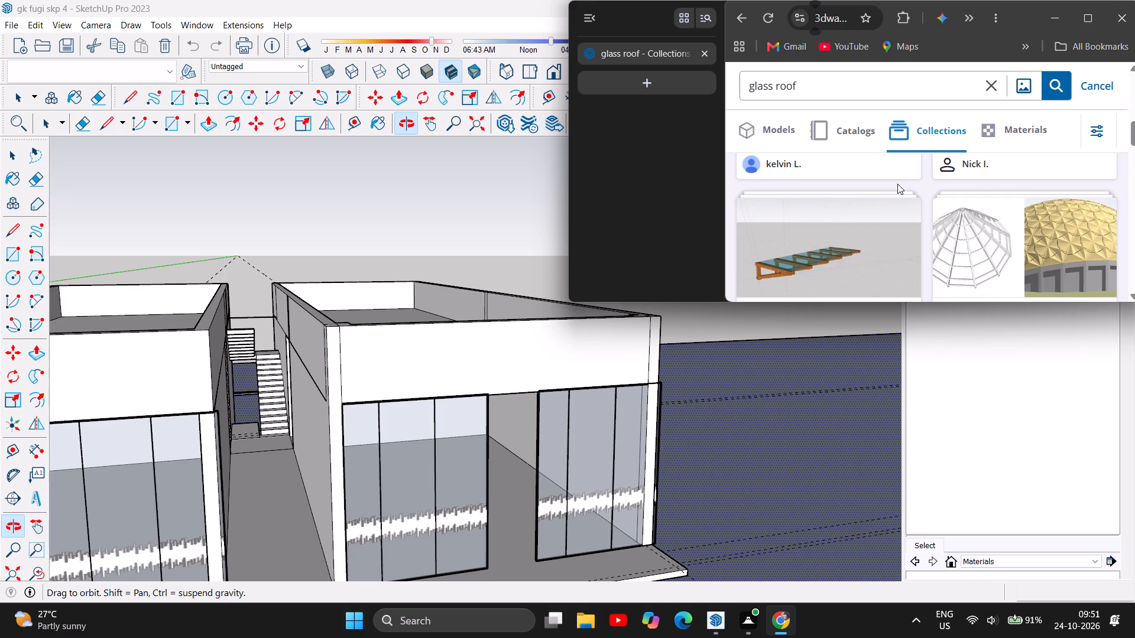
scroll(897, 184, down, 4)
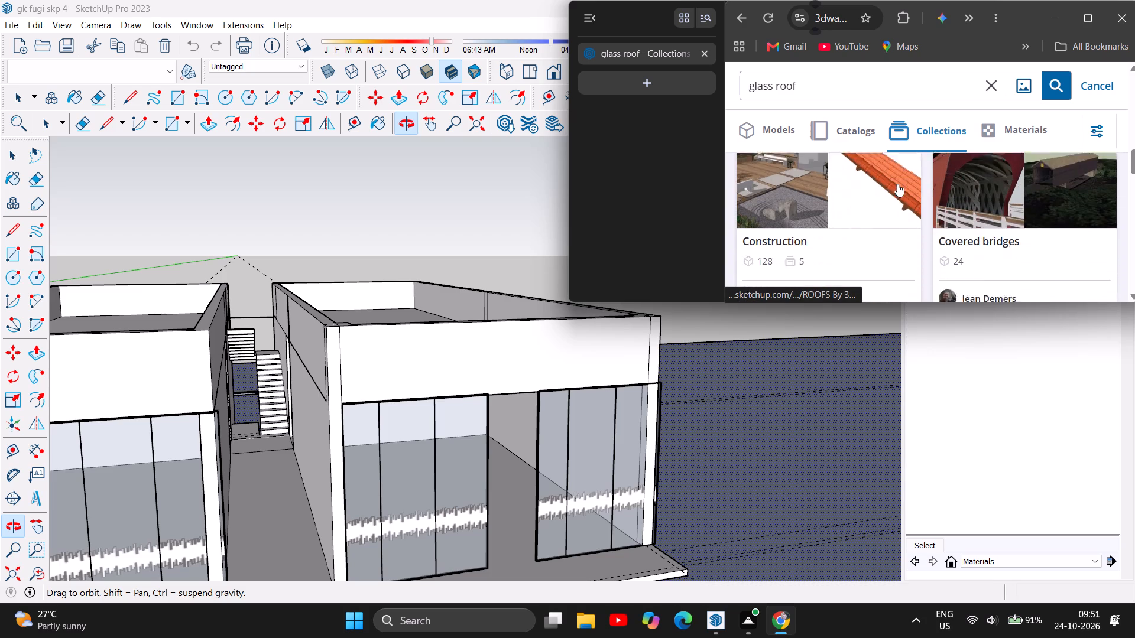
scroll(897, 184, up, 1)
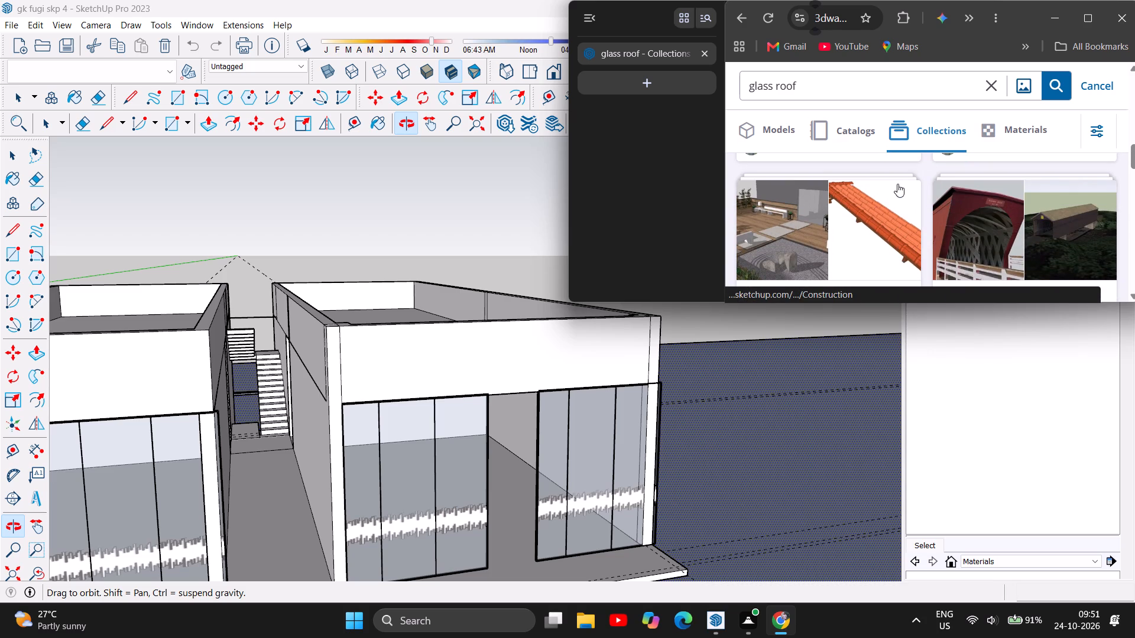
scroll(897, 184, down, 3)
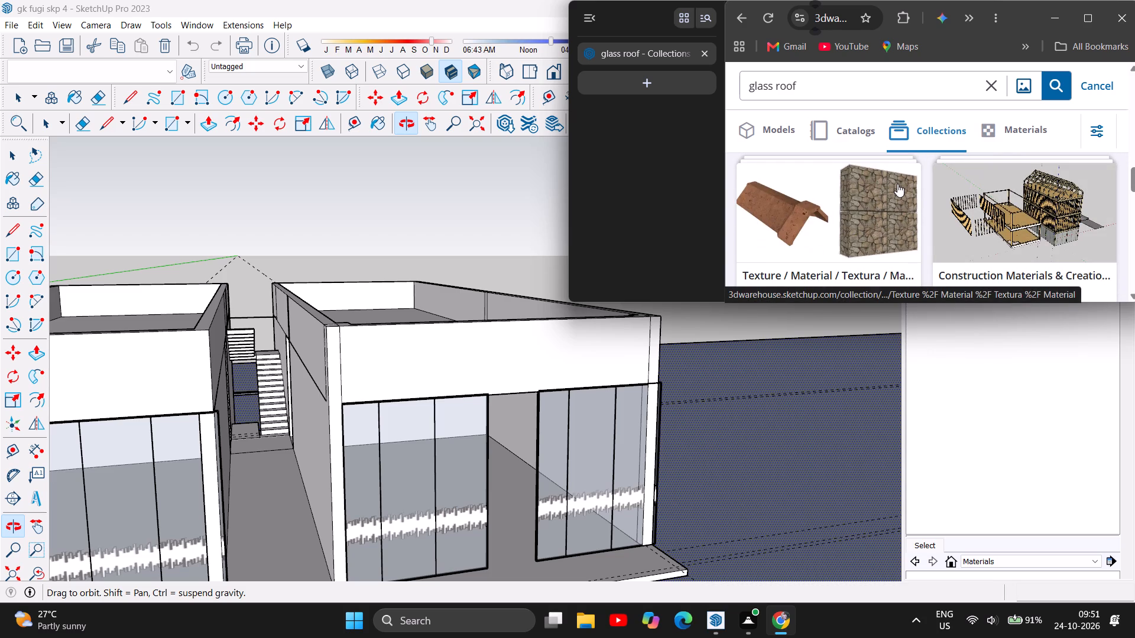
scroll(897, 184, down, 3)
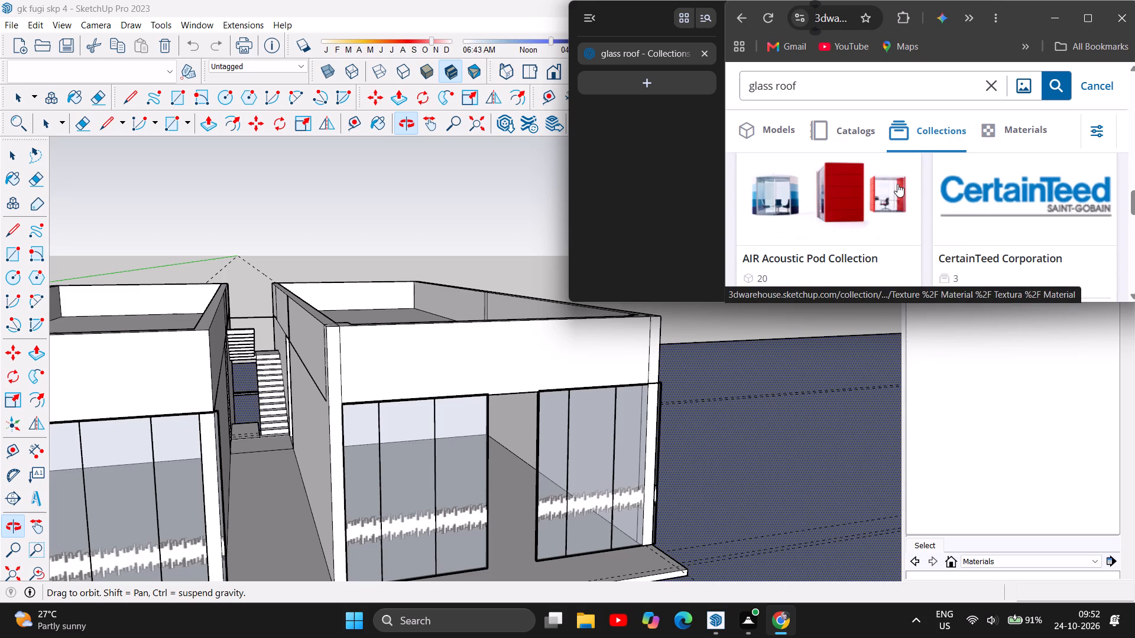
scroll(897, 184, down, 3)
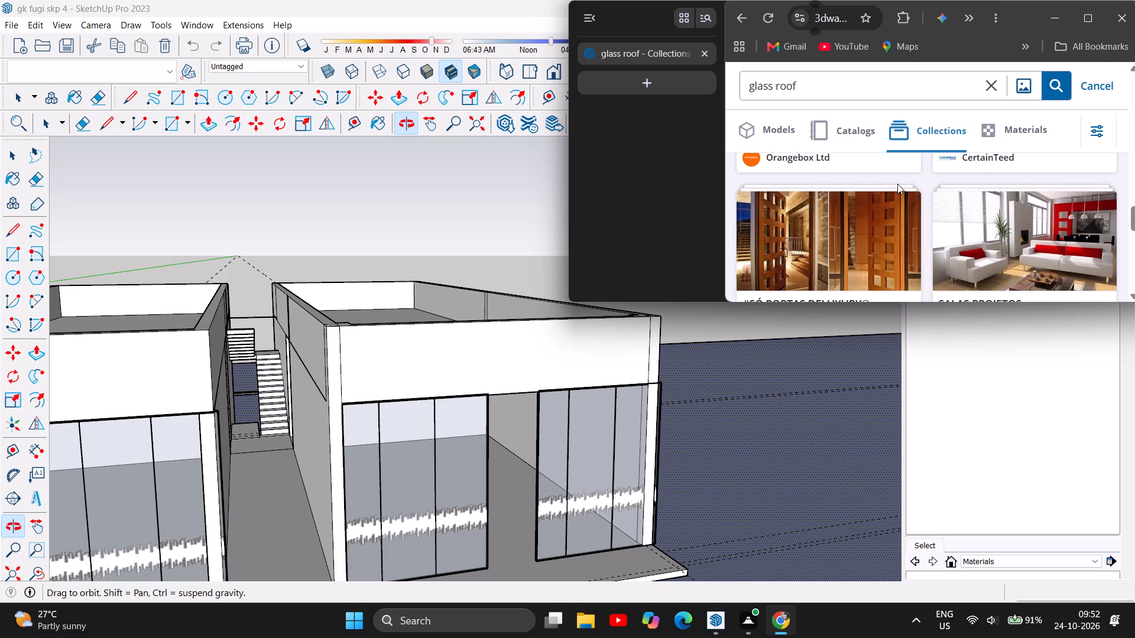
scroll(897, 184, up, 1)
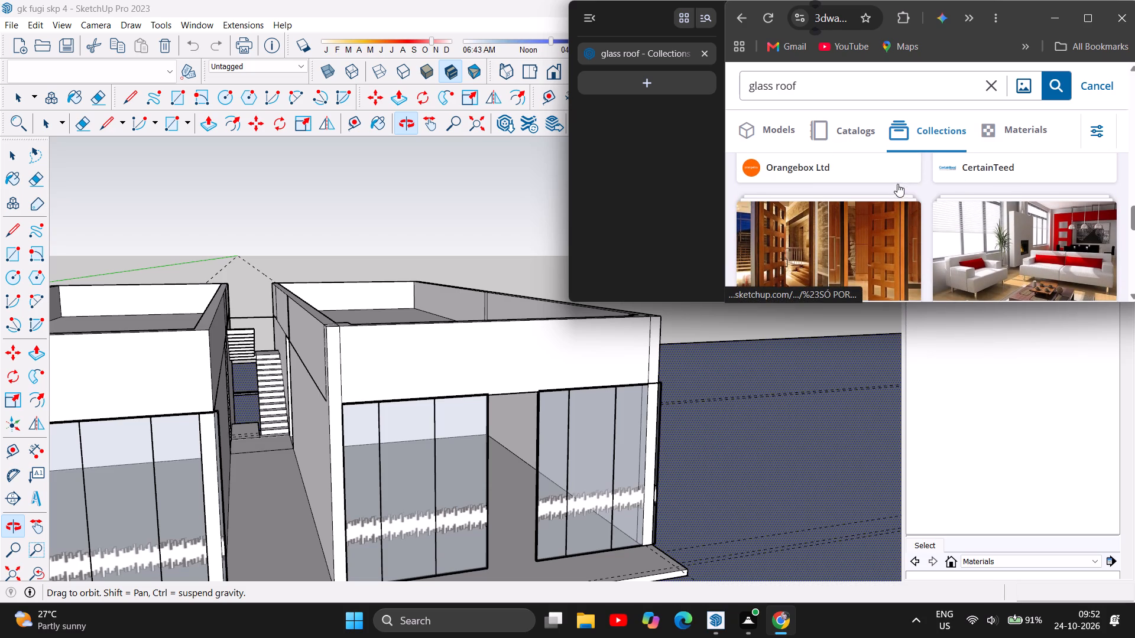
scroll(897, 184, down, 4)
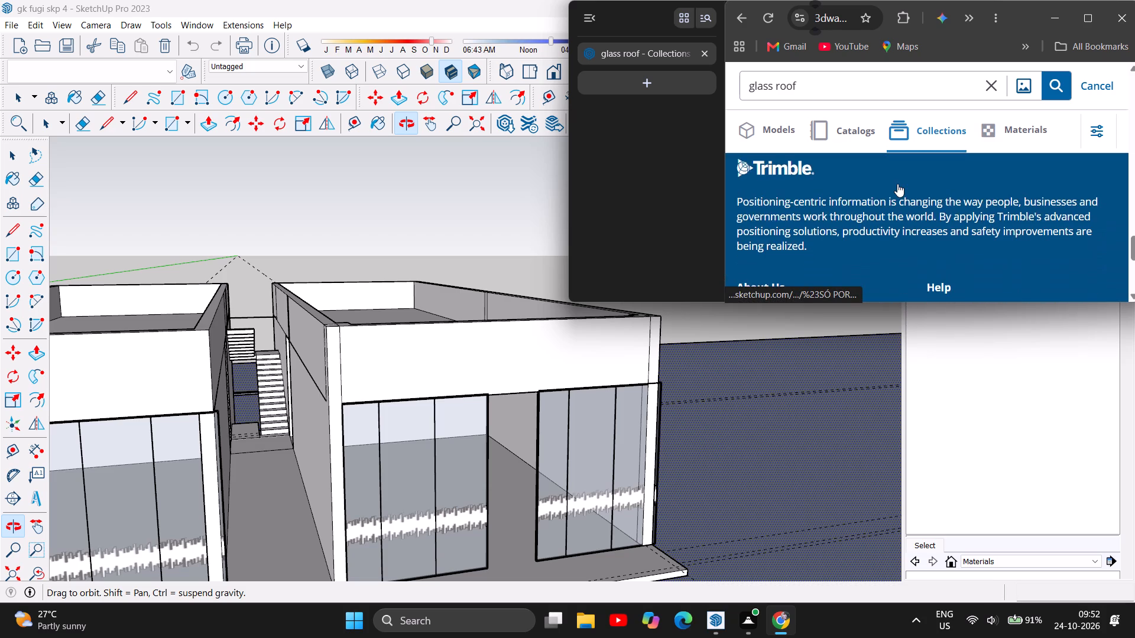
scroll(897, 184, up, 8)
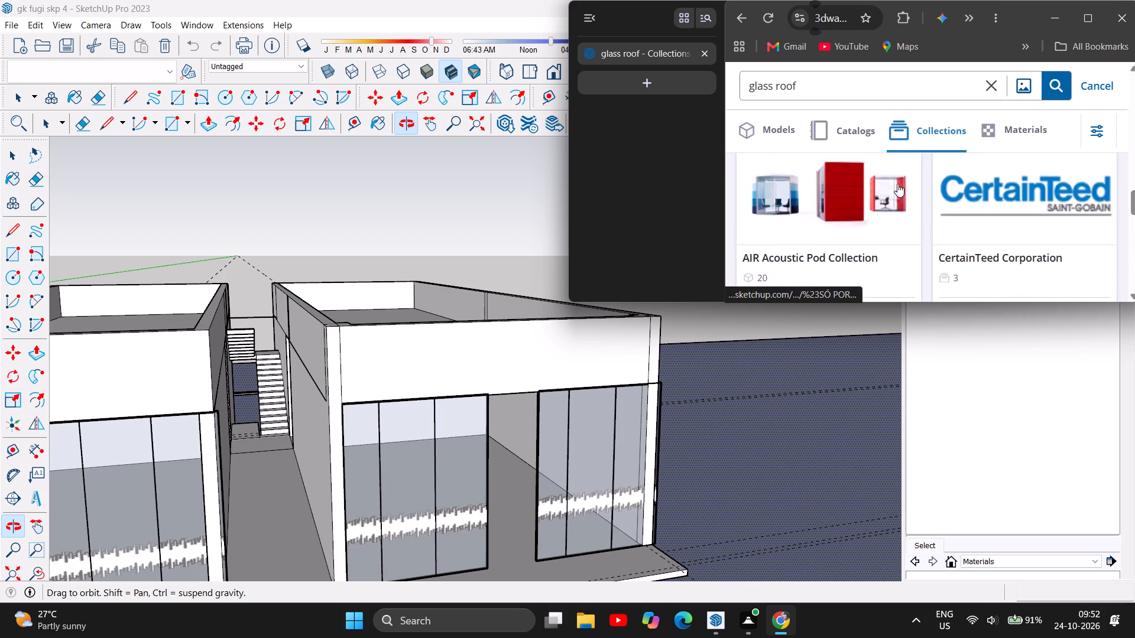
scroll(897, 184, up, 6)
Check the 3D Warehouse catalogs for "glass roof" content.
click(856, 135)
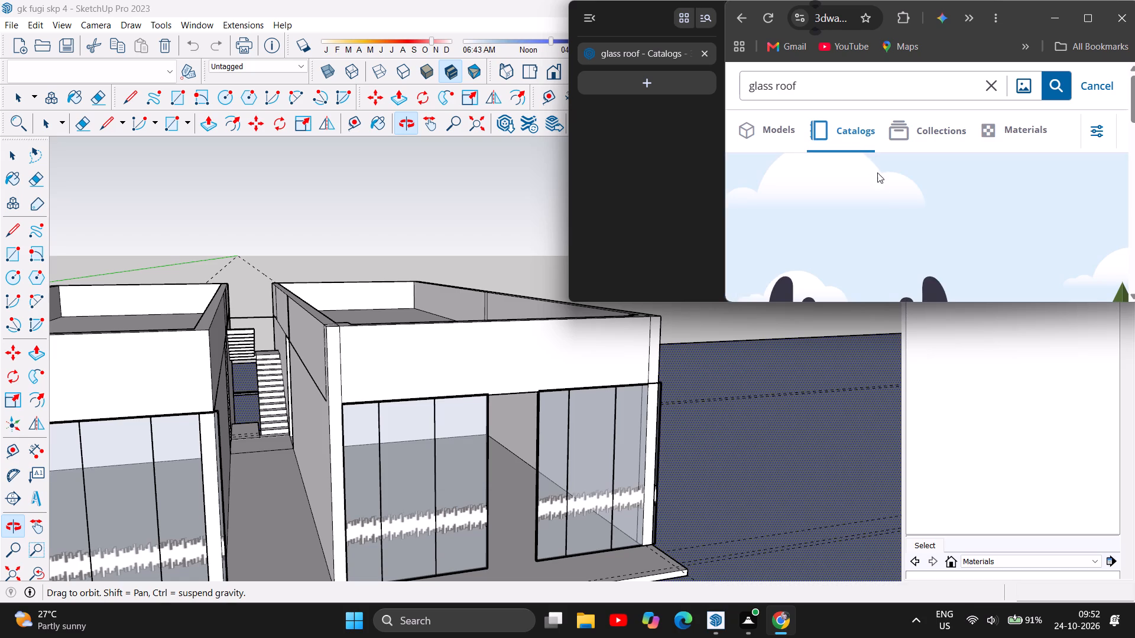
scroll(883, 189, down, 2)
Return to the "glass roof" model results and compare the listed glass roofs and roof structures for one that suits the building.
click(777, 134)
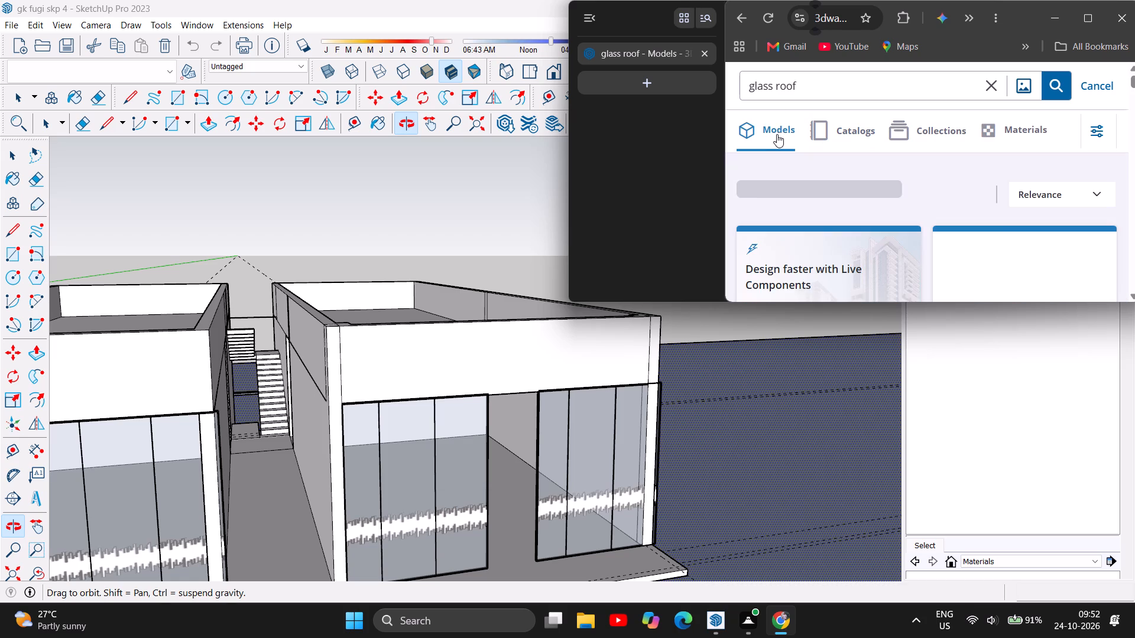
scroll(854, 221, down, 4)
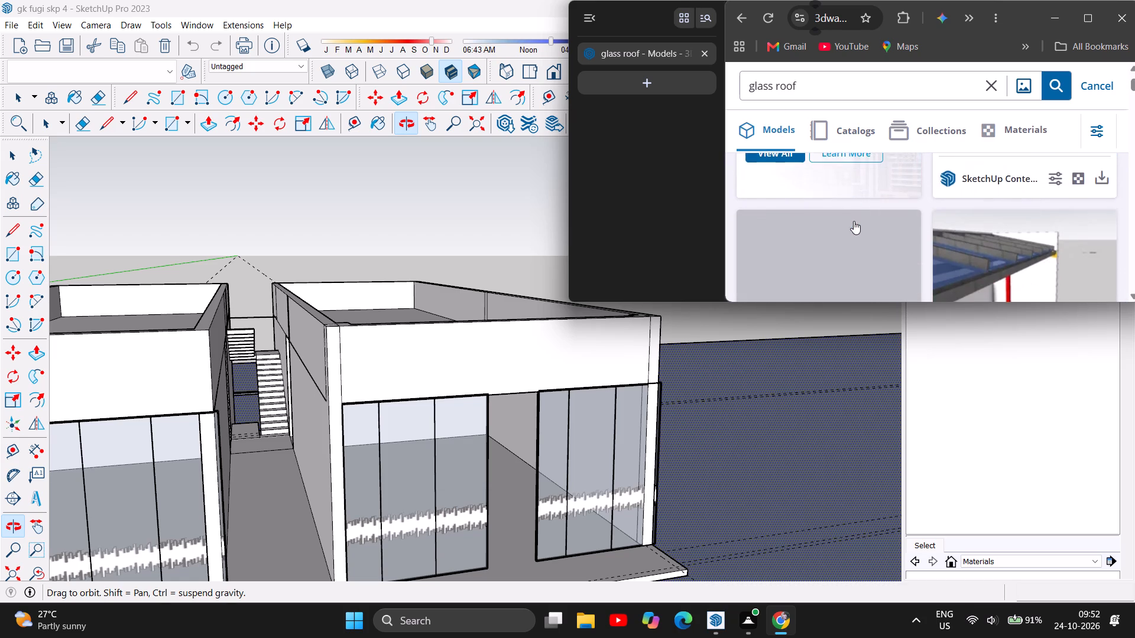
scroll(854, 221, down, 3)
scroll(854, 221, up, 1)
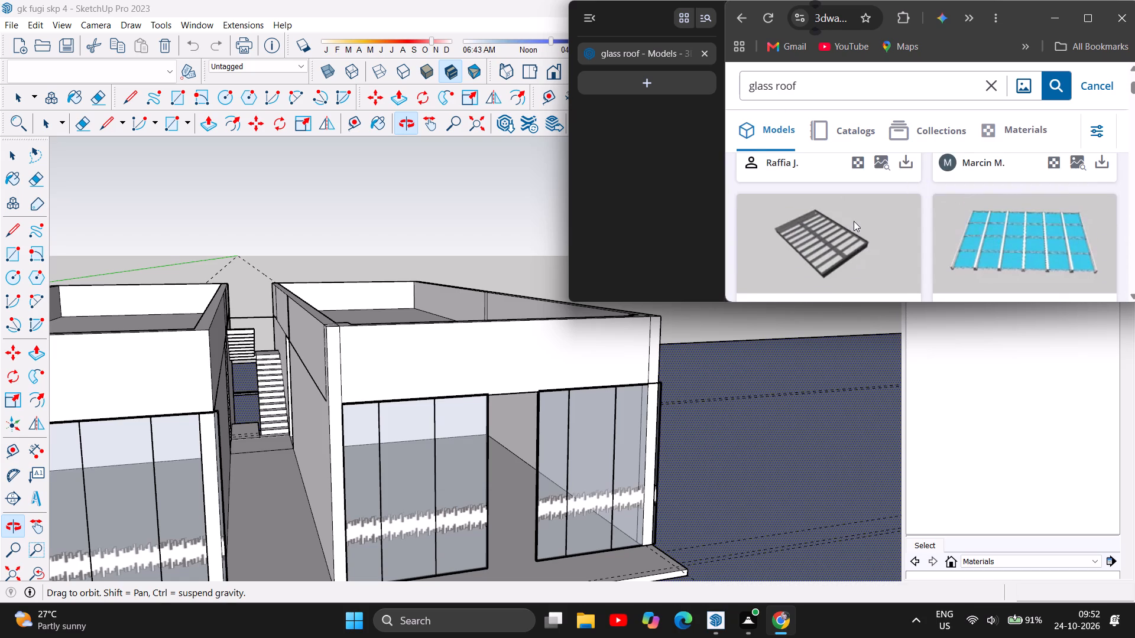
scroll(854, 221, down, 5)
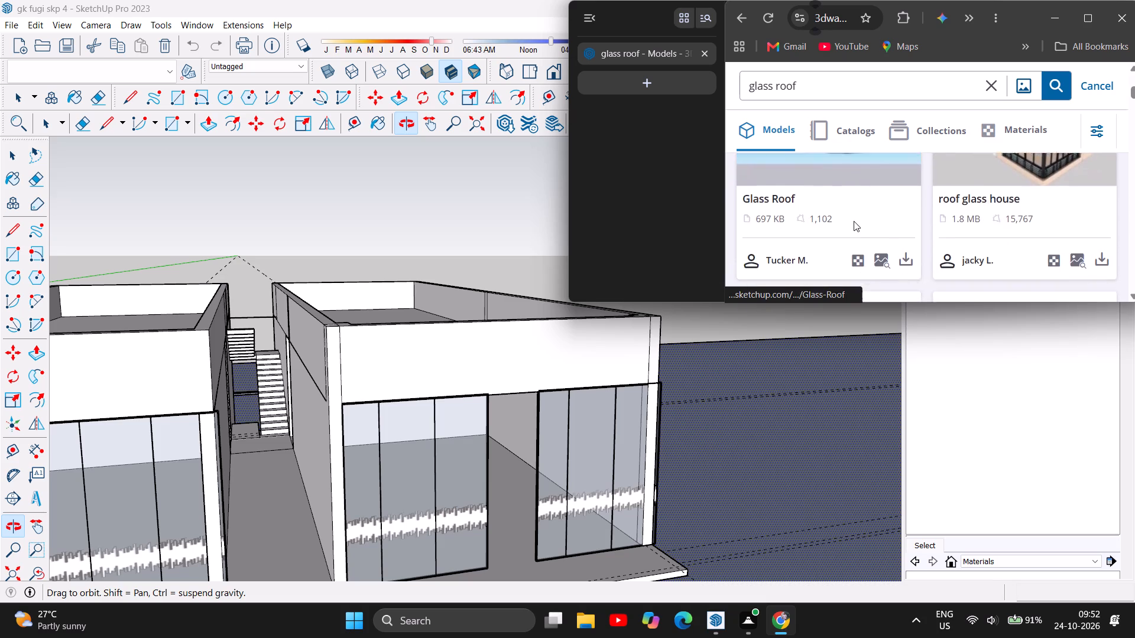
scroll(854, 221, down, 3)
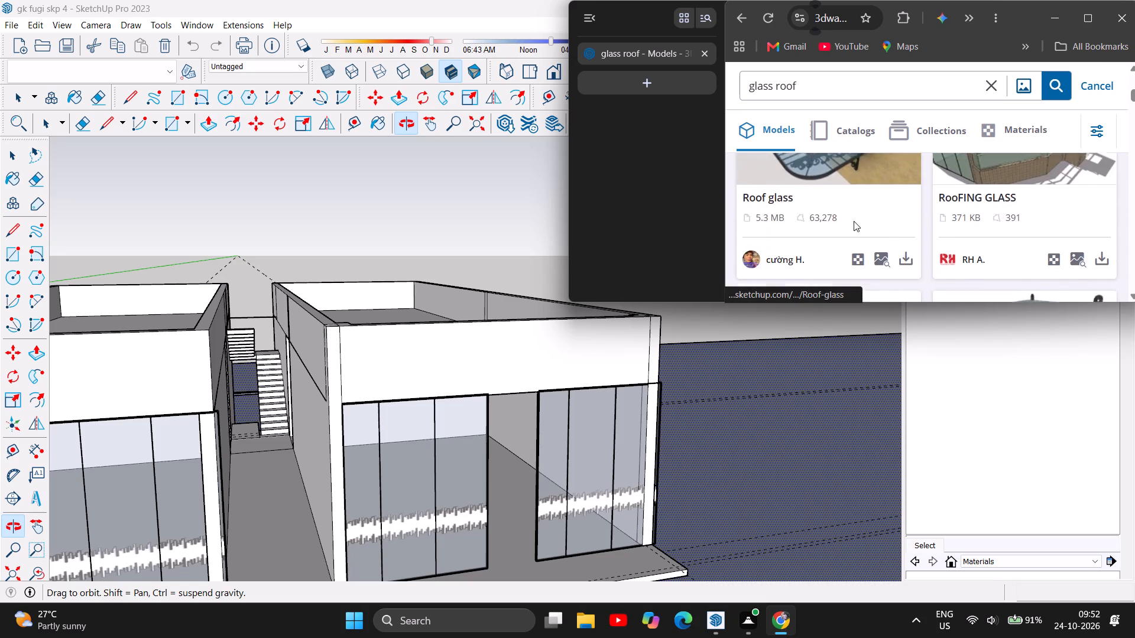
scroll(854, 221, up, 2)
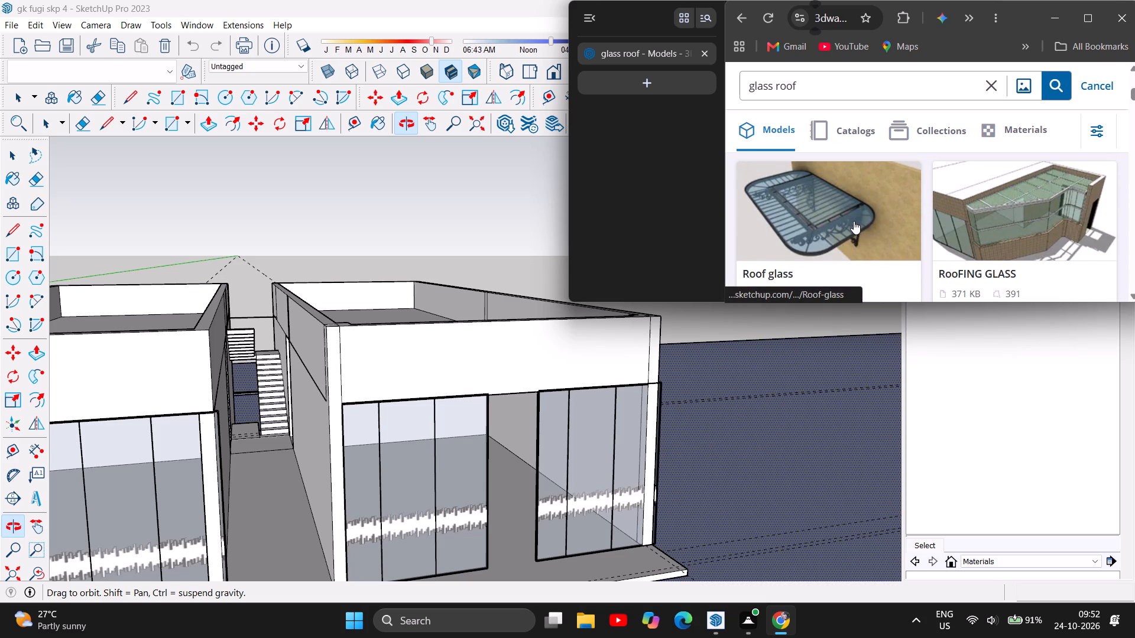
scroll(854, 221, down, 5)
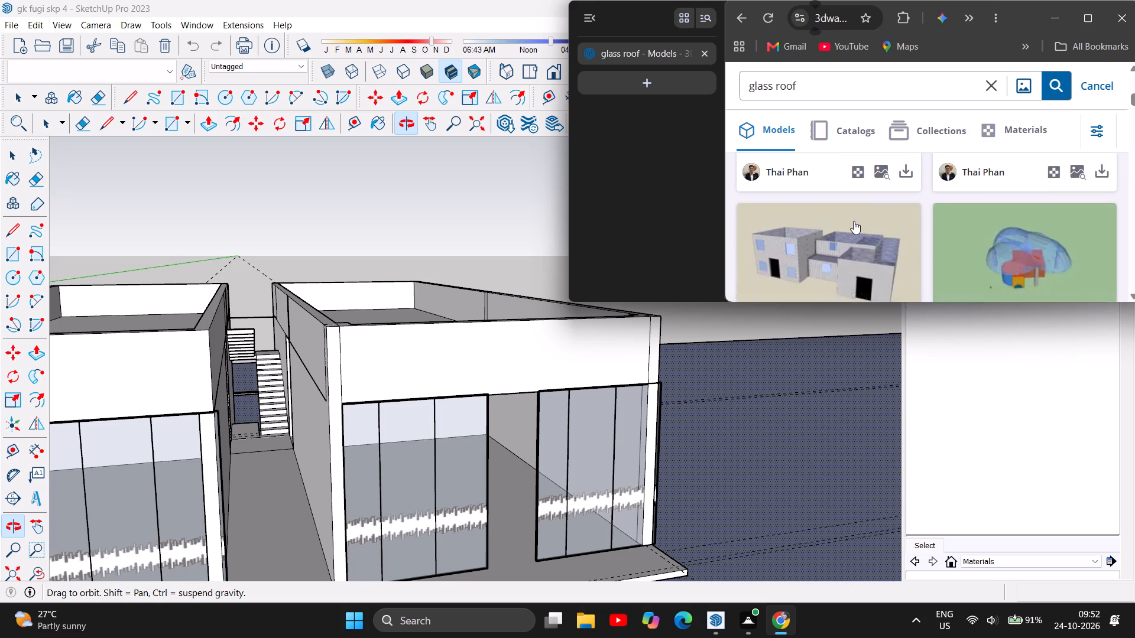
Continue through the glass roof results, comparing the fixed, flat, patio, pyramidal and truss roofs for a suitable model.
scroll(854, 221, down, 6)
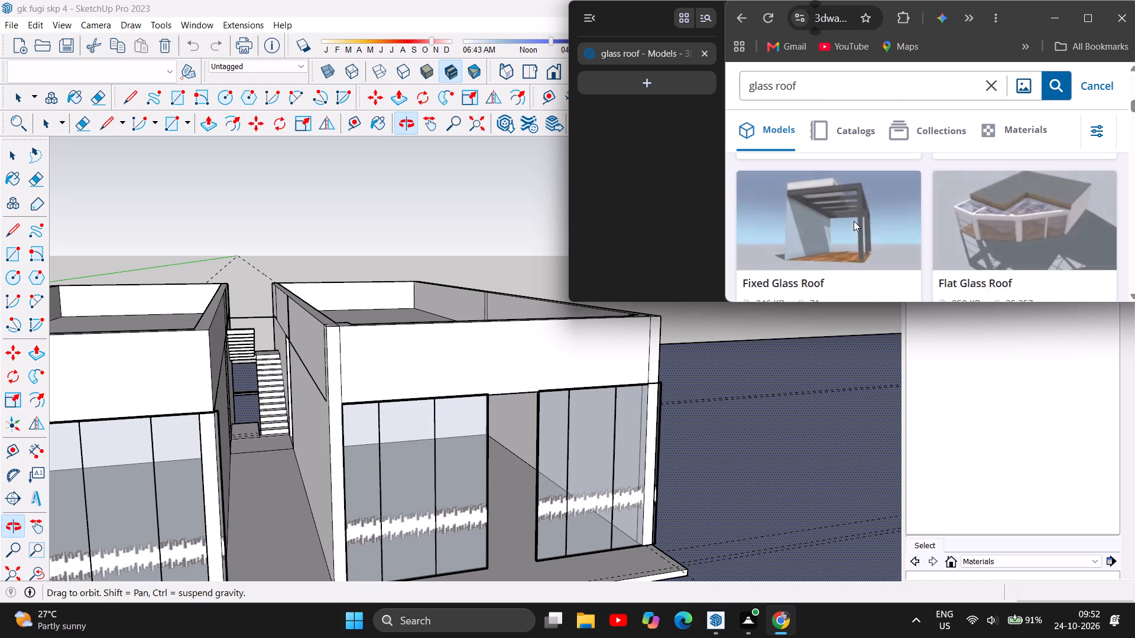
scroll(854, 221, down, 1)
scroll(854, 221, up, 2)
scroll(854, 221, down, 3)
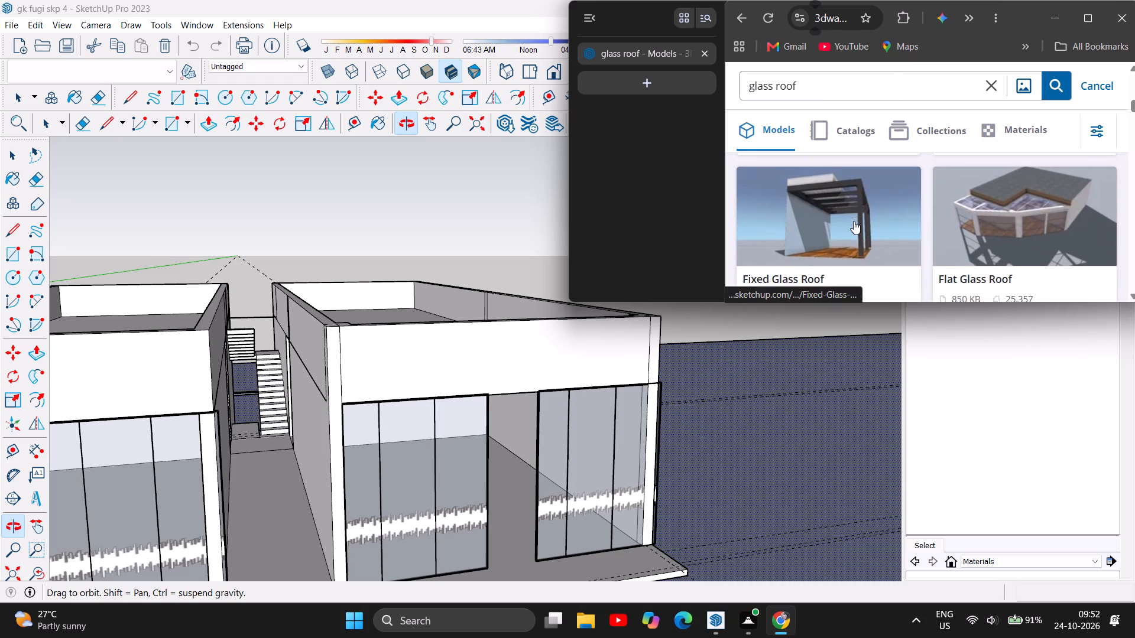
scroll(854, 221, down, 5)
scroll(854, 221, up, 1)
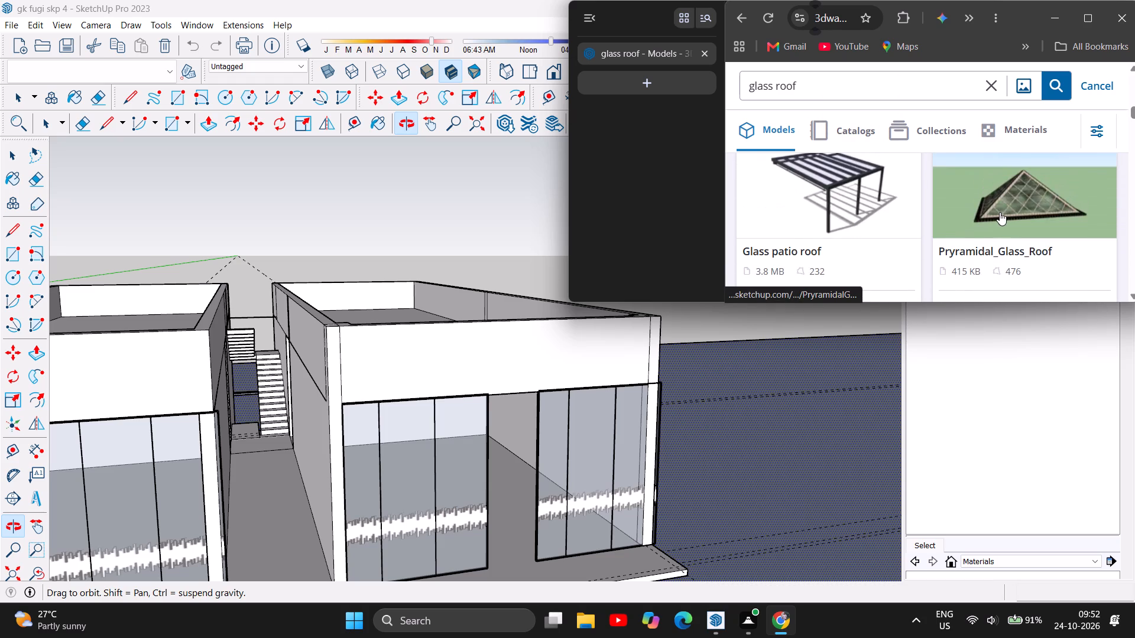
scroll(1000, 212, down, 2)
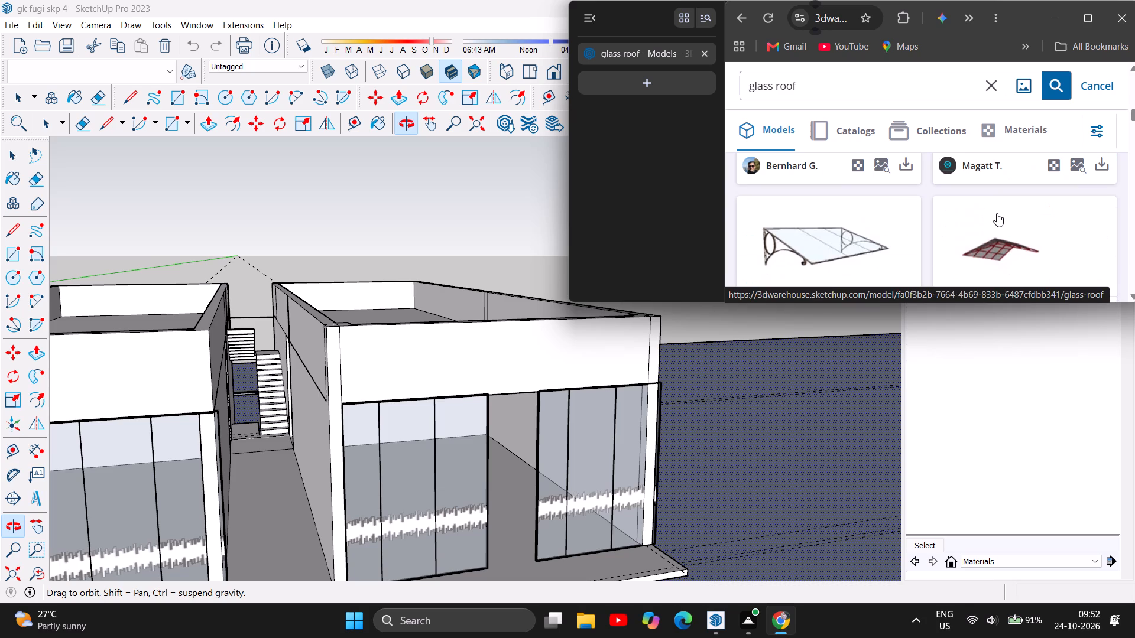
scroll(997, 213, down, 5)
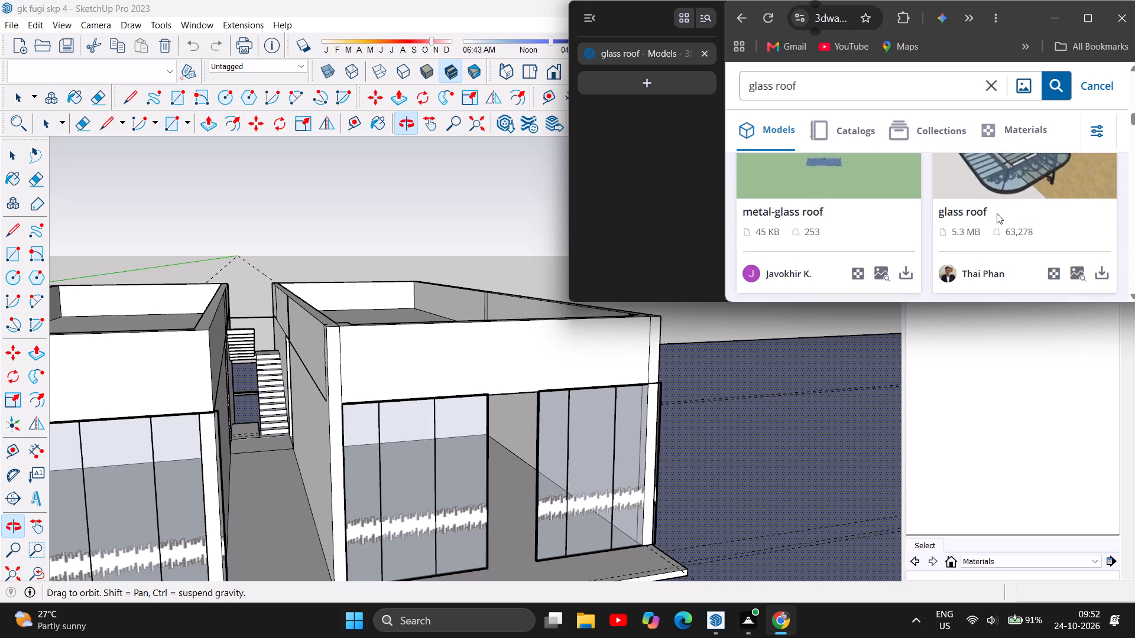
scroll(997, 213, down, 4)
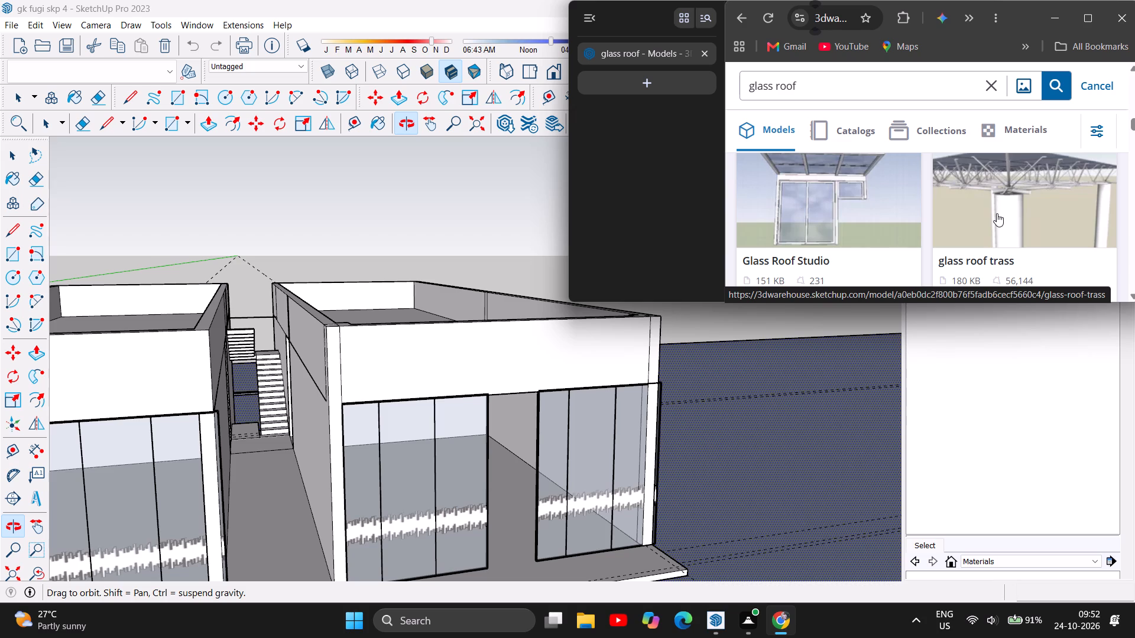
Open the "glass roof trass" model with steel, glass and concrete columns and download it as a SketchUp file.
click(996, 214)
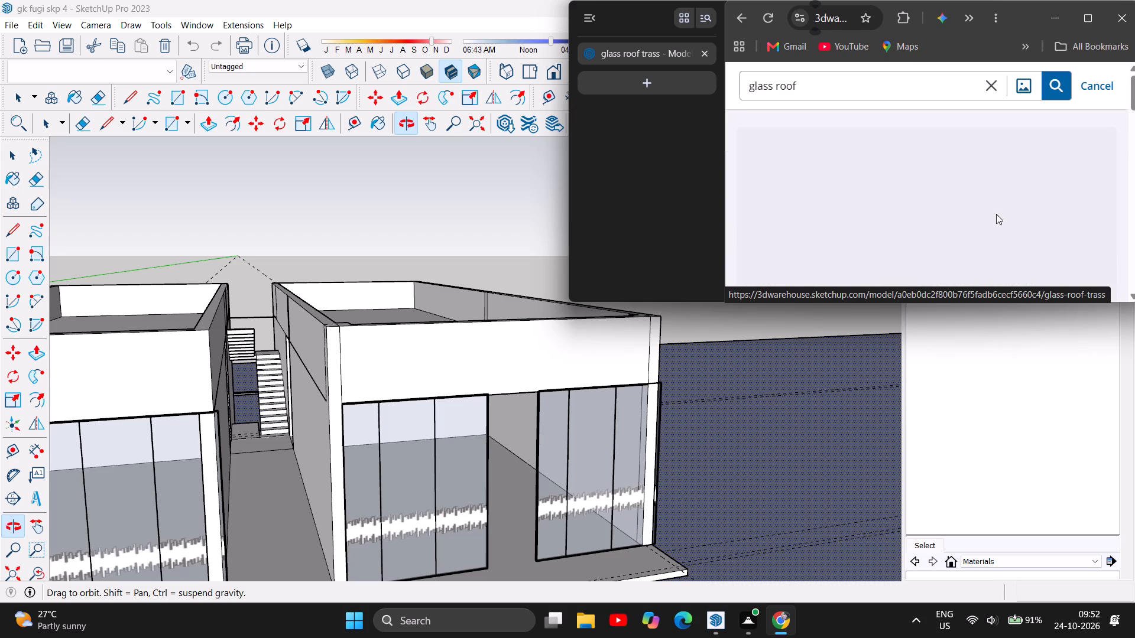
scroll(959, 216, down, 4)
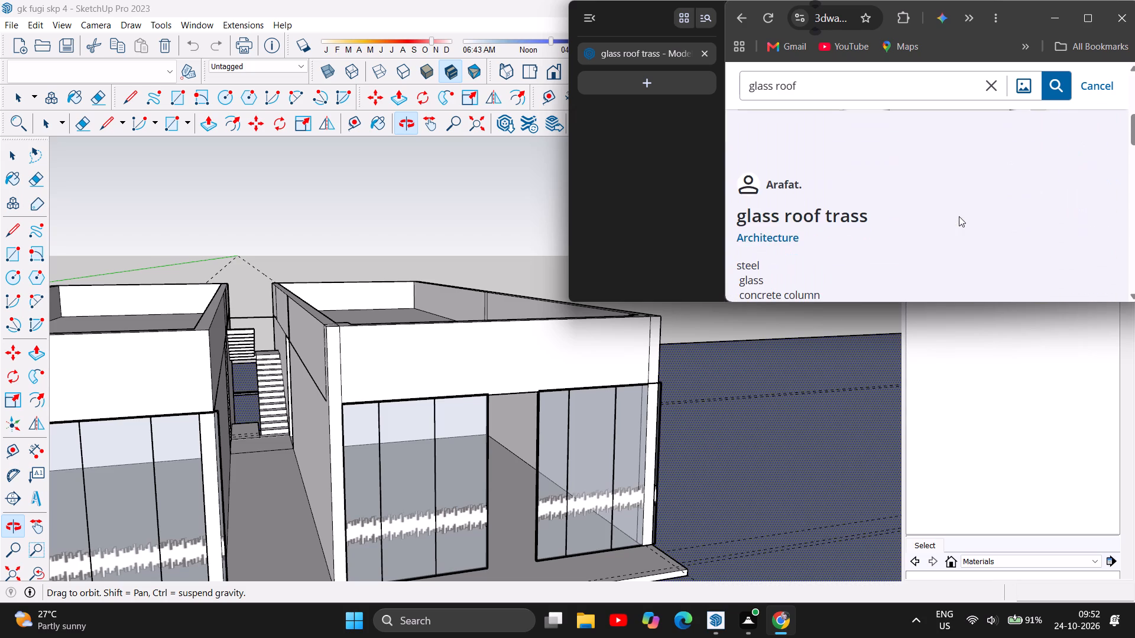
scroll(959, 216, down, 3)
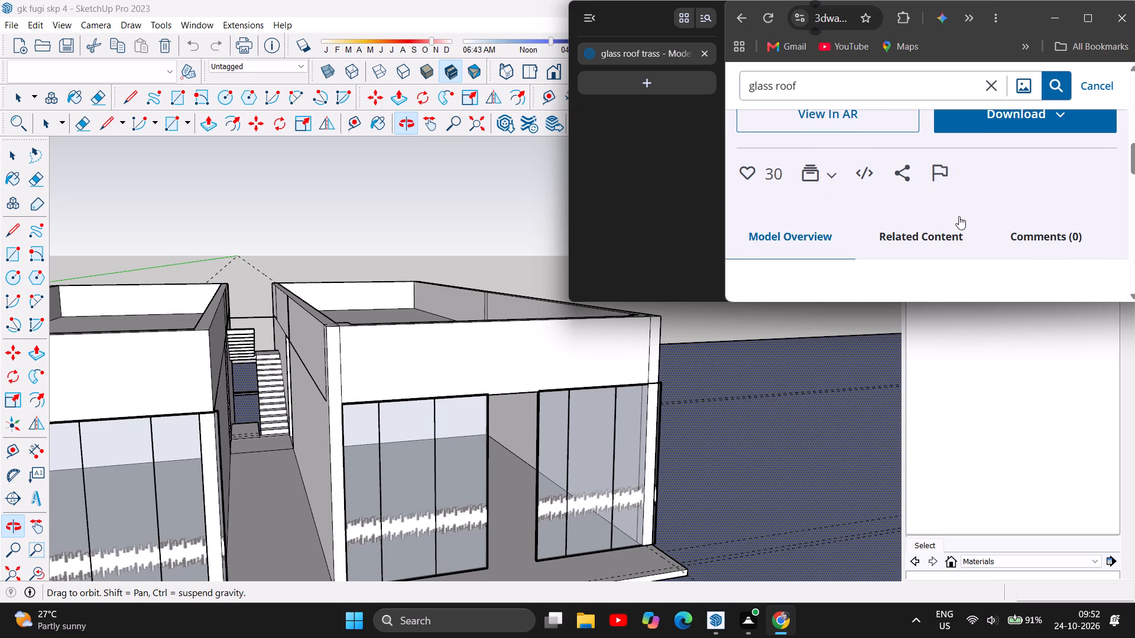
scroll(959, 216, down, 4)
scroll(959, 216, up, 4)
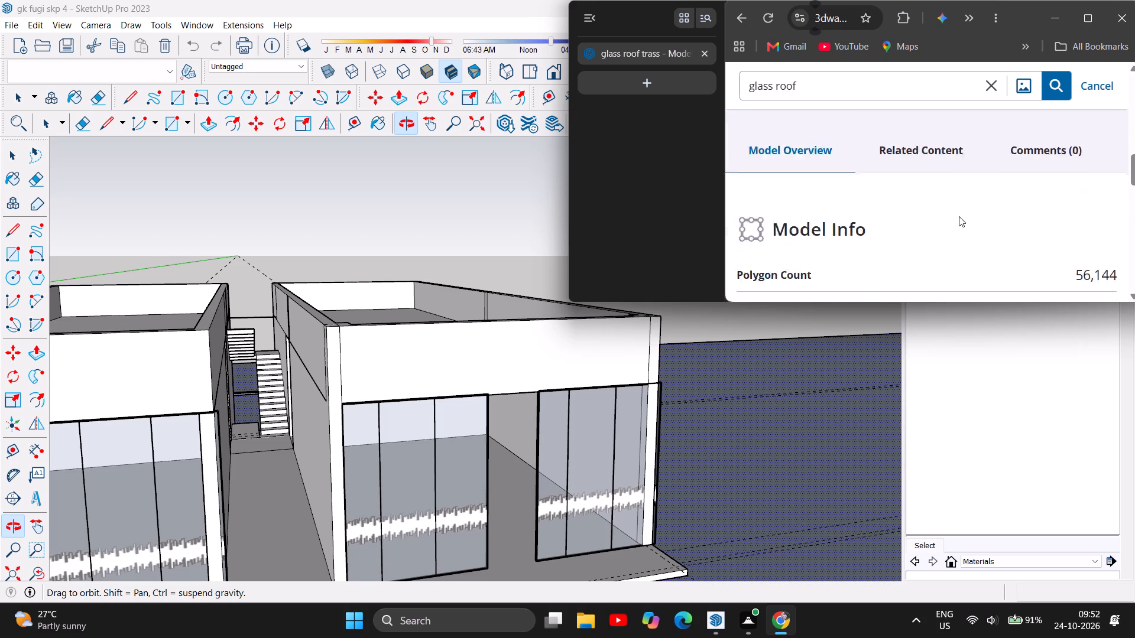
scroll(959, 216, up, 2)
click(1013, 271)
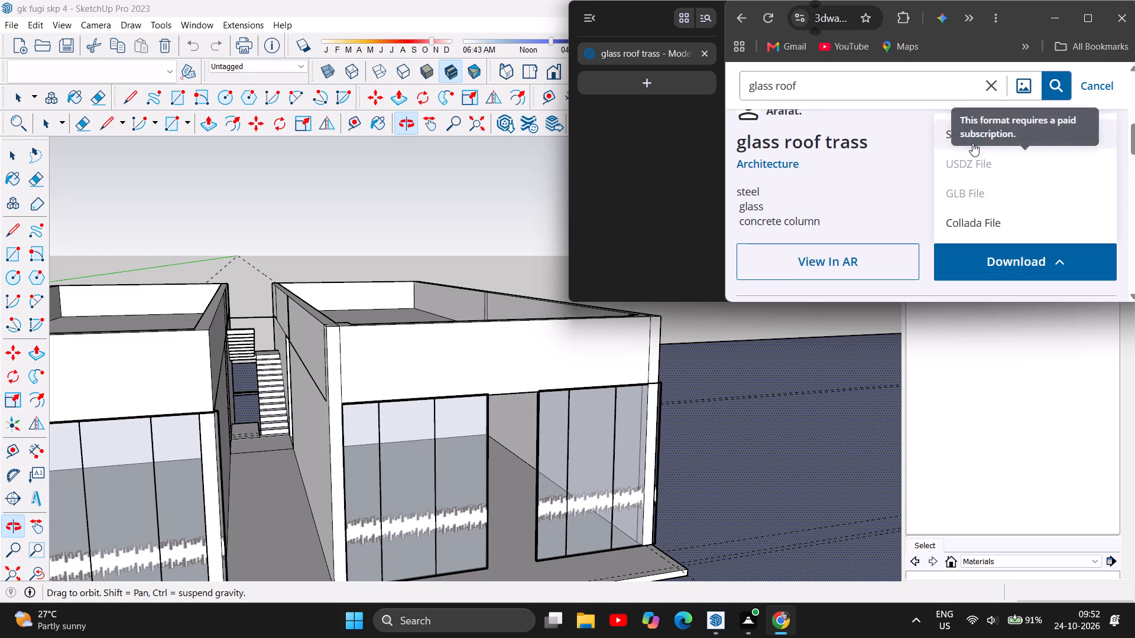
click(974, 136)
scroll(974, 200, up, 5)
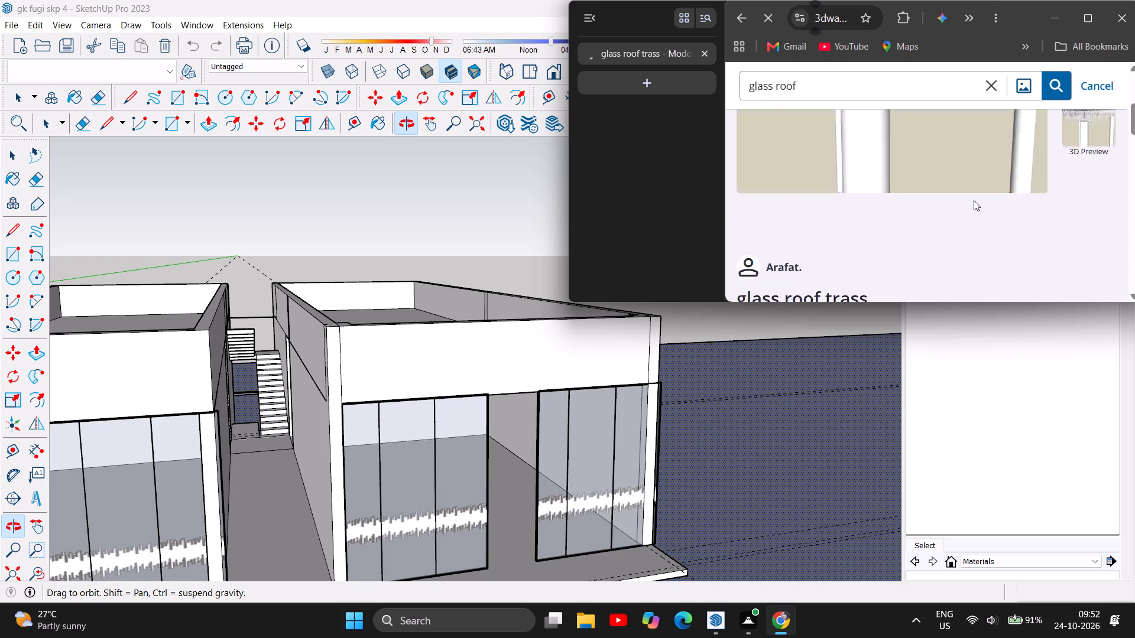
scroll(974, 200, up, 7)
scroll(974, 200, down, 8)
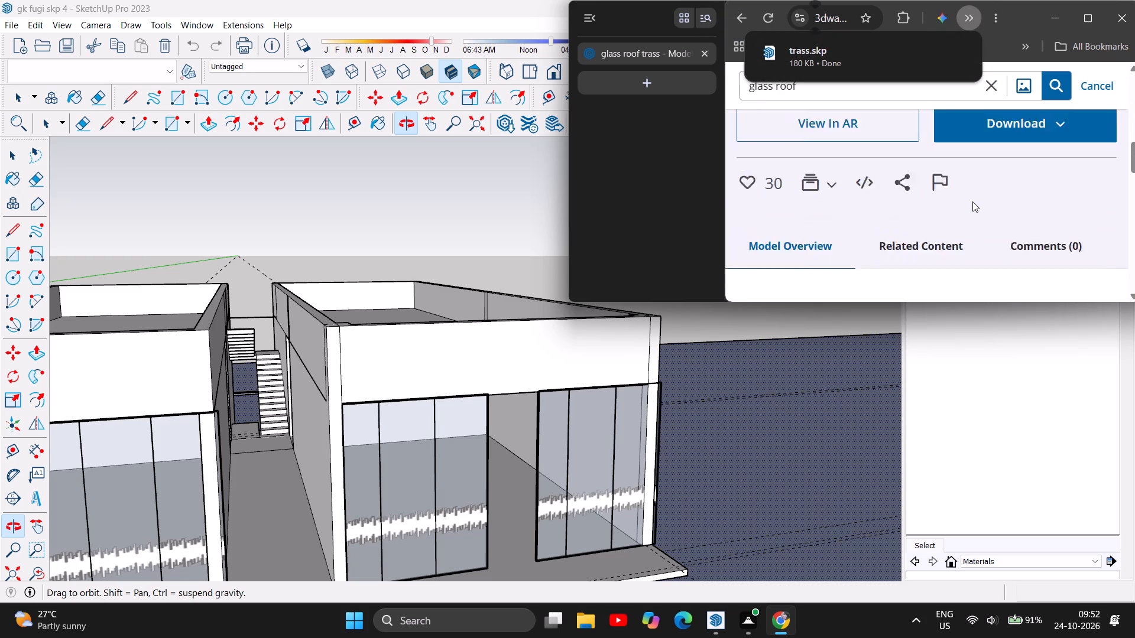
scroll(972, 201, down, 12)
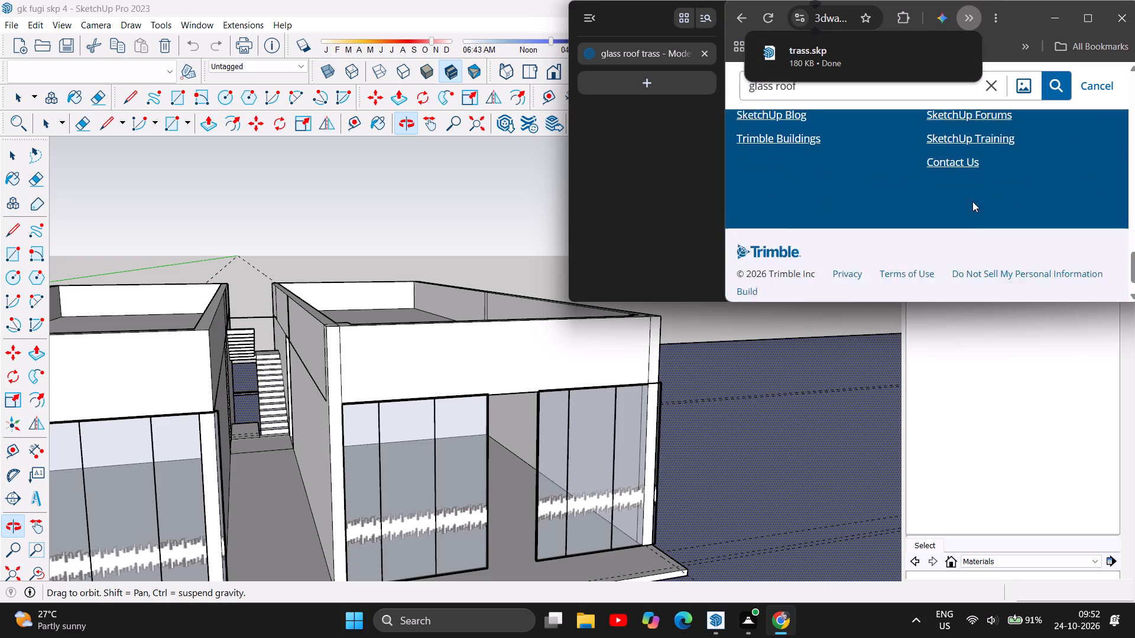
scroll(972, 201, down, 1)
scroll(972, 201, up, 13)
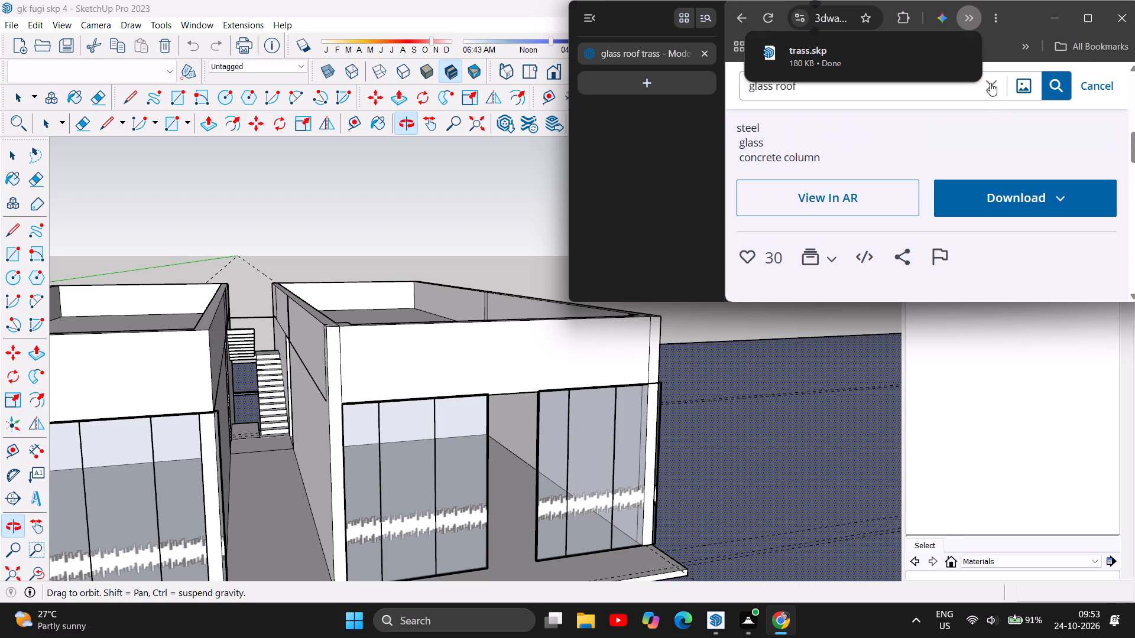
Search 3D Warehouse for "bikes".
click(990, 83)
click(899, 82)
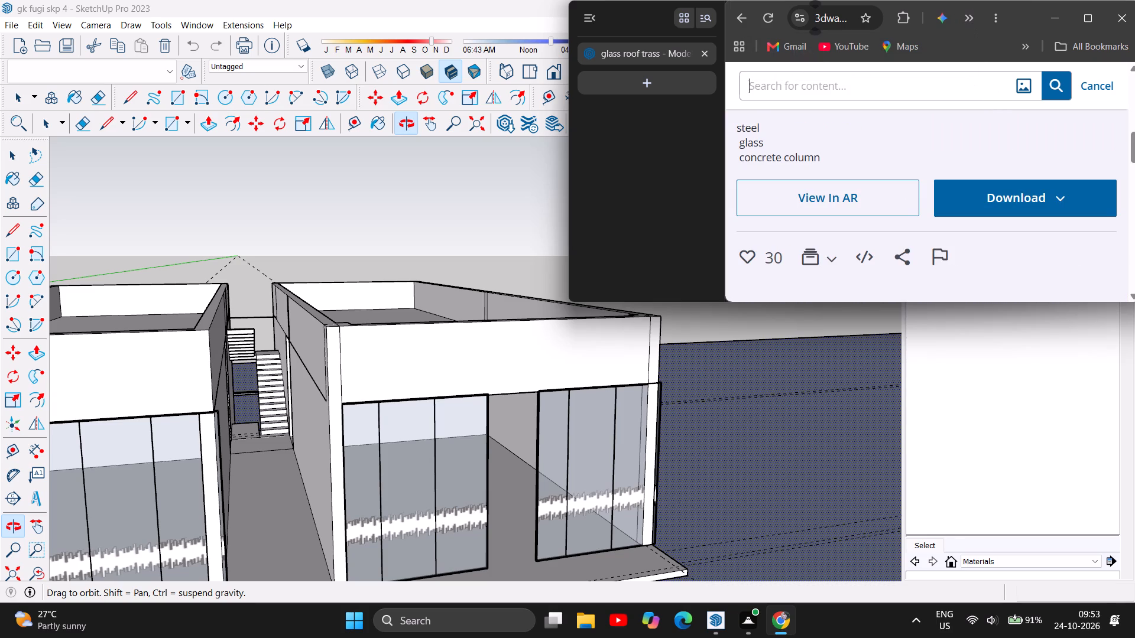
text(bikes)
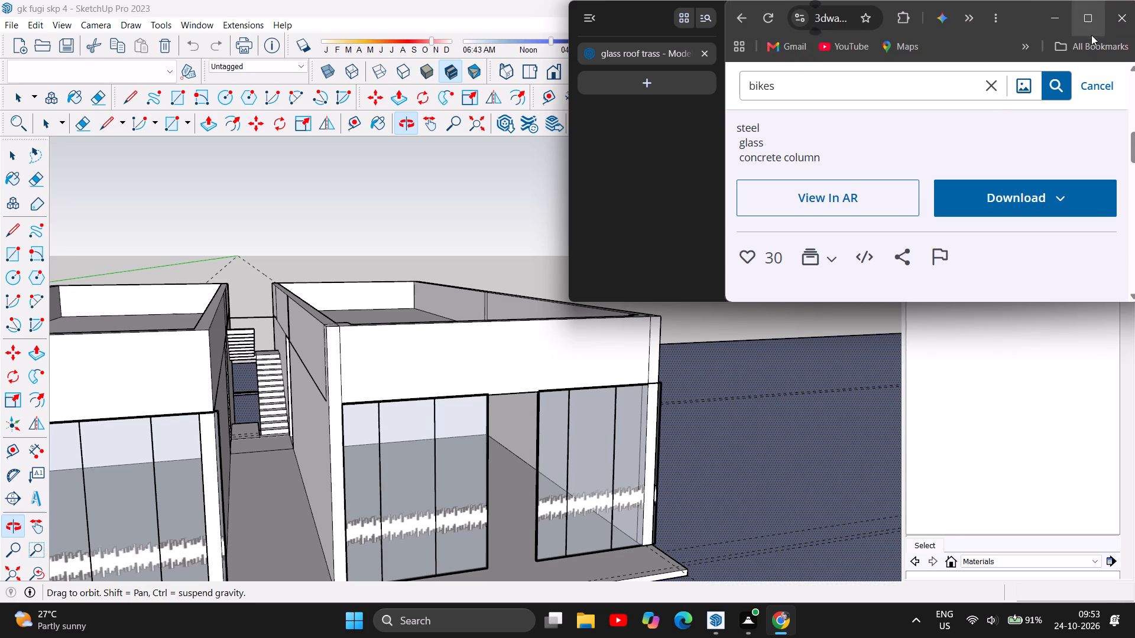
click(1050, 90)
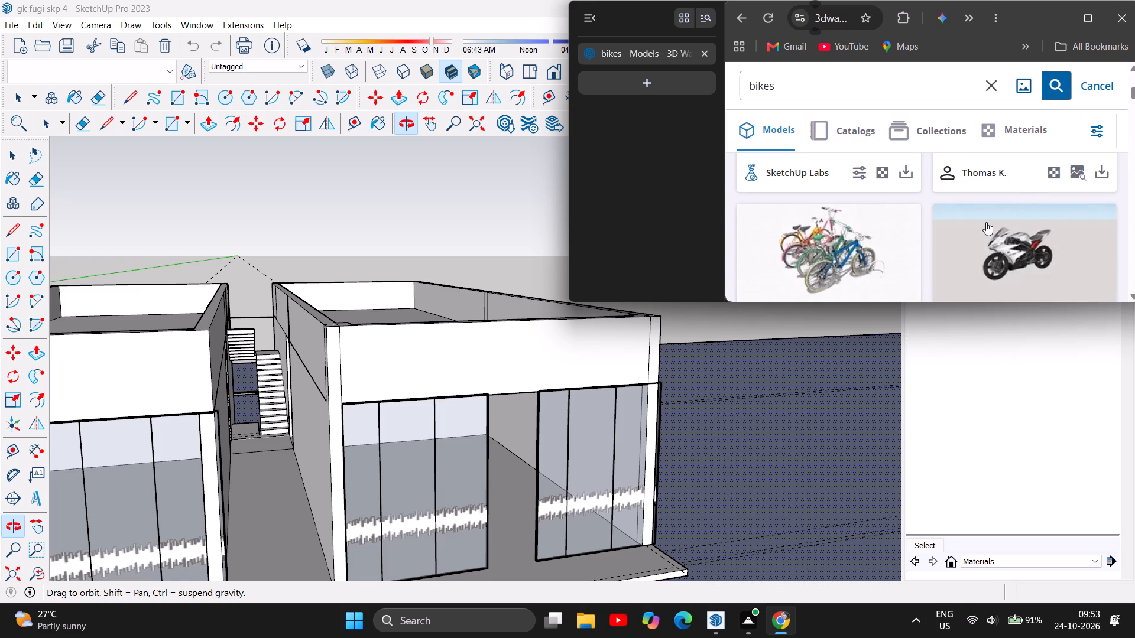
Download the "bikes" model showing a row of black motorcycles as a SketchUp file.
scroll(981, 224, down, 3)
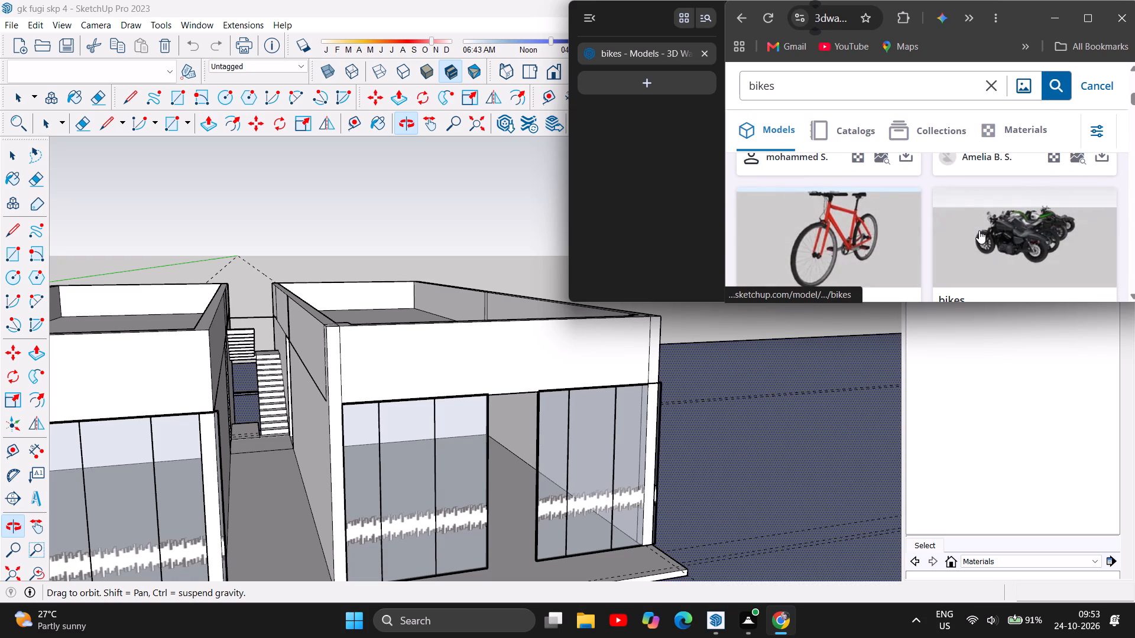
scroll(979, 230, down, 1)
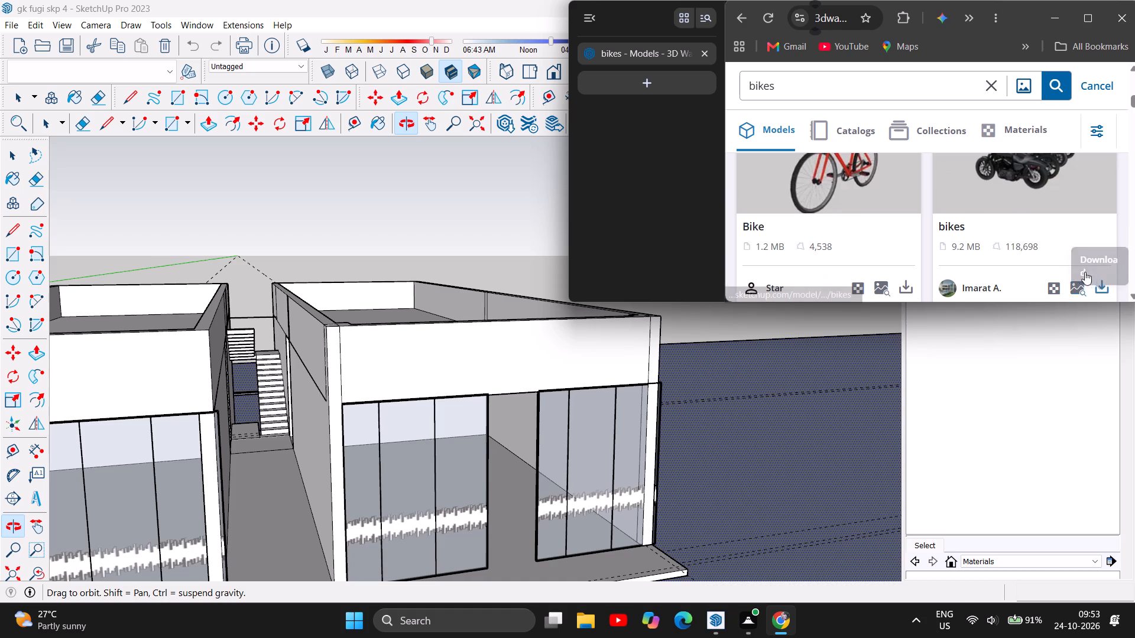
scroll(974, 198, down, 2)
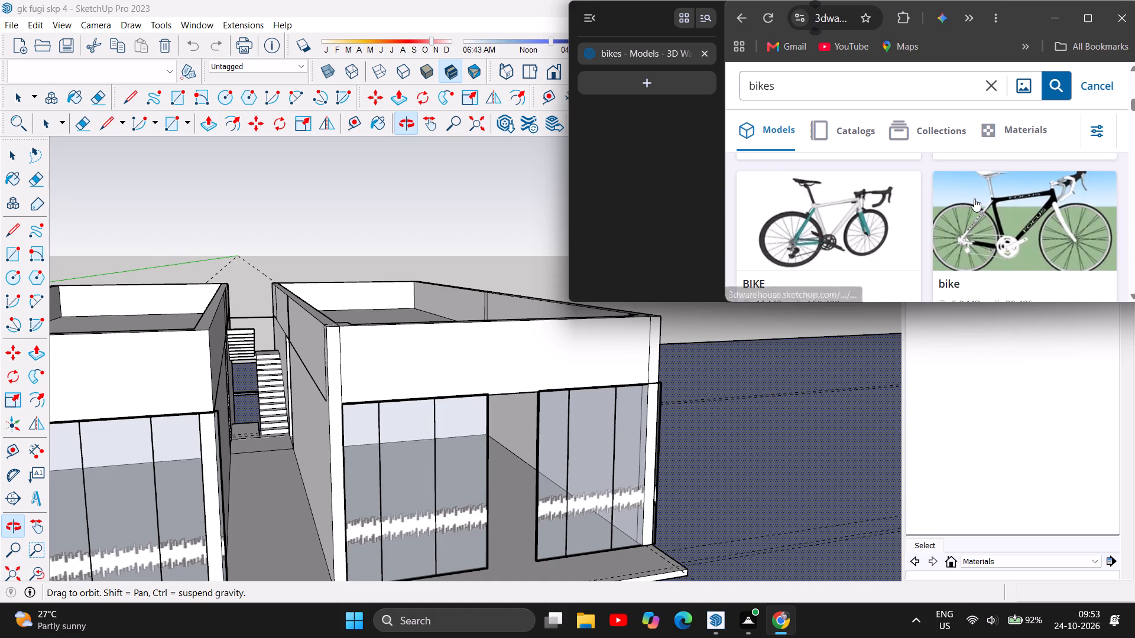
scroll(975, 213, up, 3)
scroll(977, 214, down, 1)
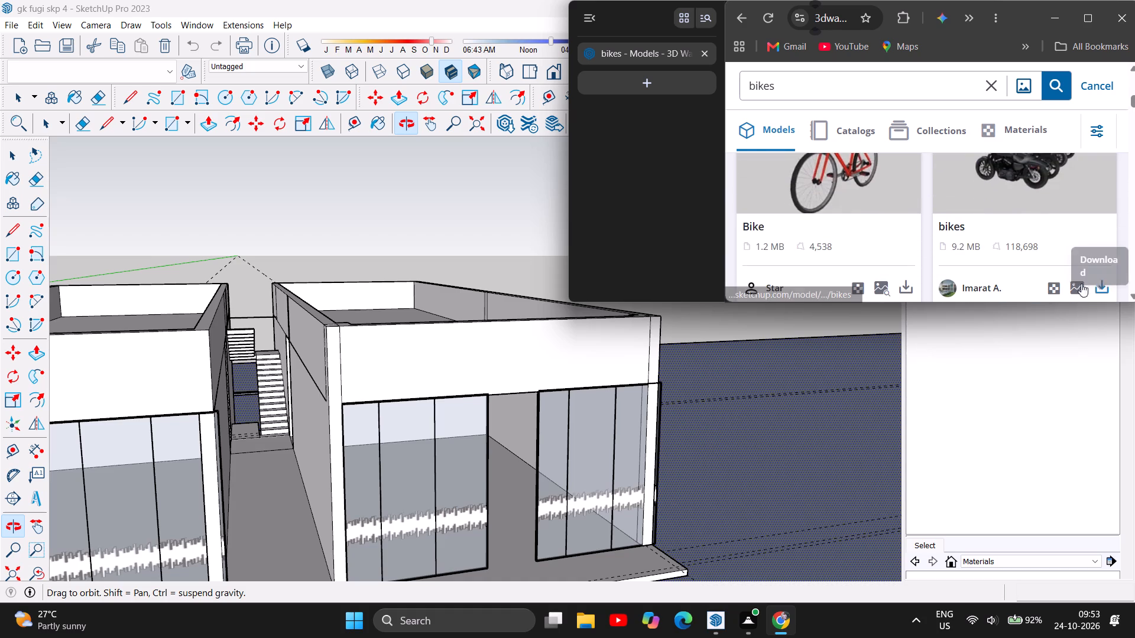
click(1103, 288)
click(1030, 157)
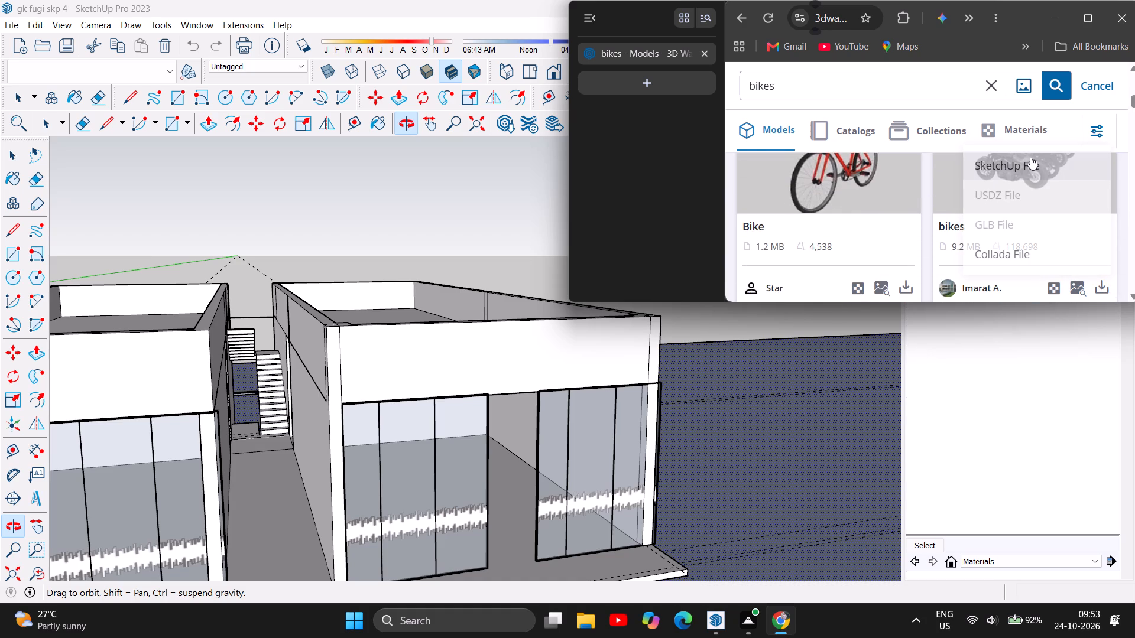
Browse further bike results, comparing the motorcycles and bicycles for additional models.
scroll(913, 236, down, 7)
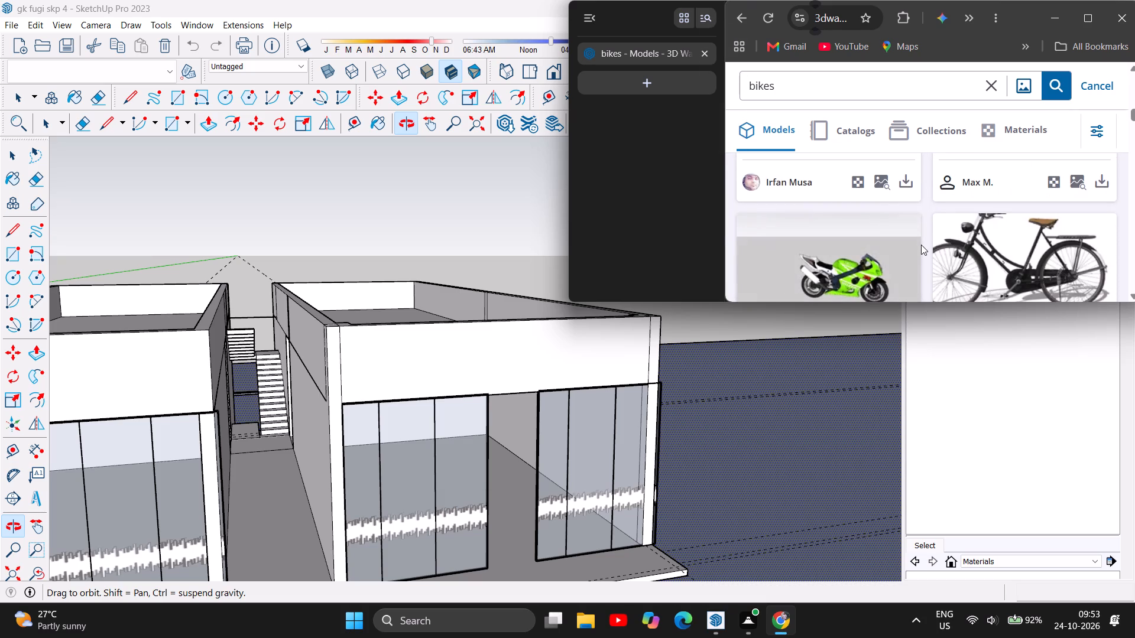
scroll(921, 245, down, 8)
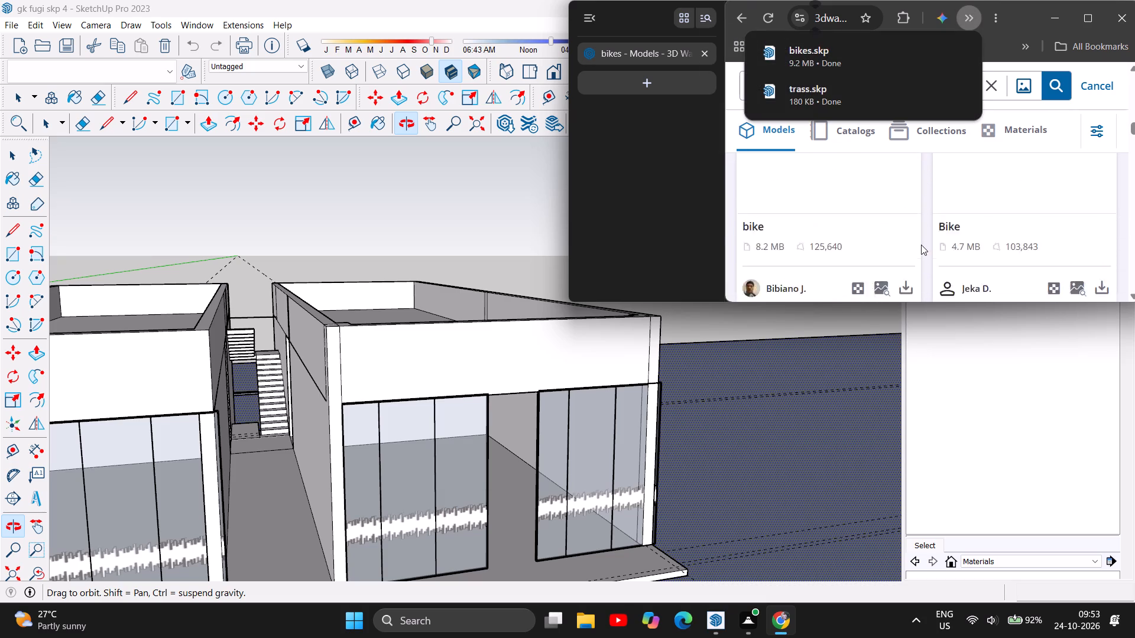
scroll(921, 245, up, 1)
scroll(921, 245, down, 5)
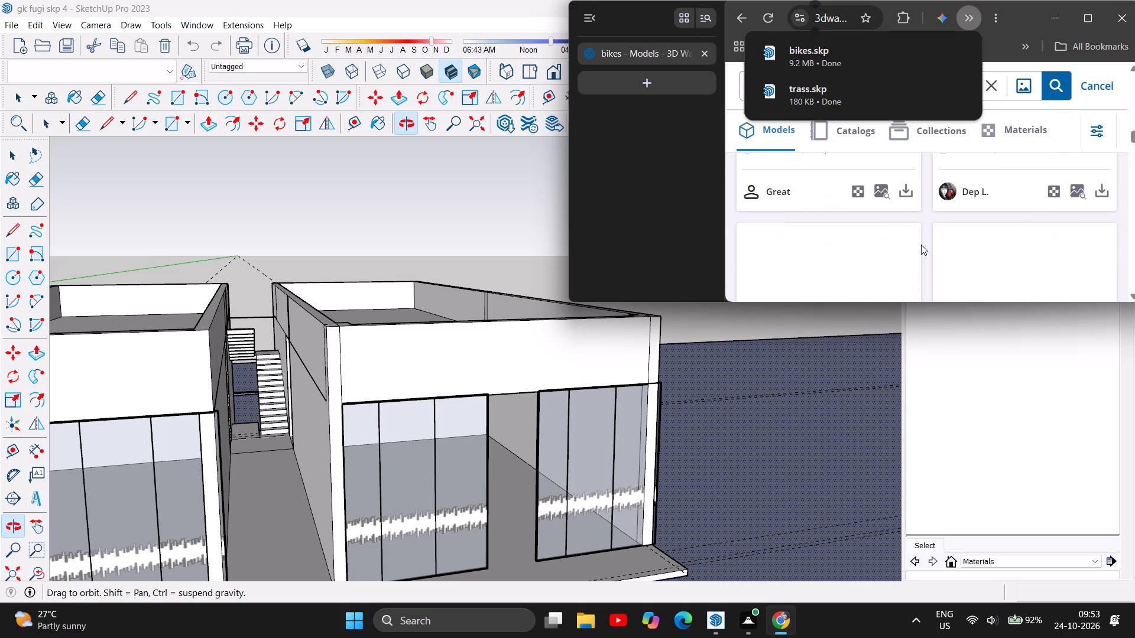
scroll(921, 245, down, 3)
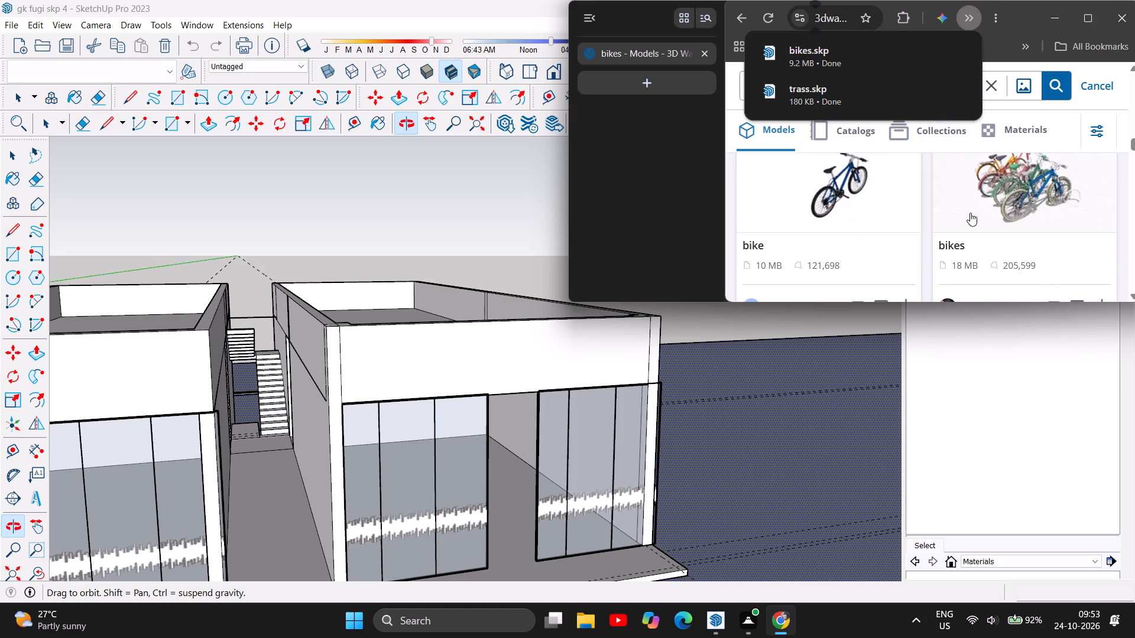
Search 3D Warehouse for "bank".
click(993, 89)
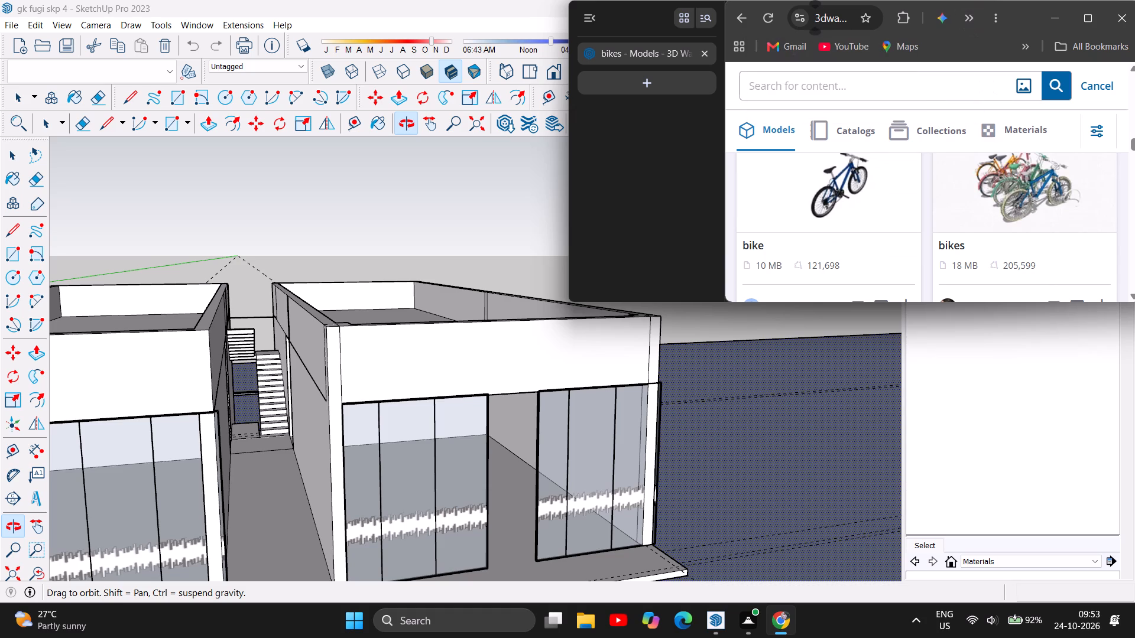
text(bank)
click(1061, 73)
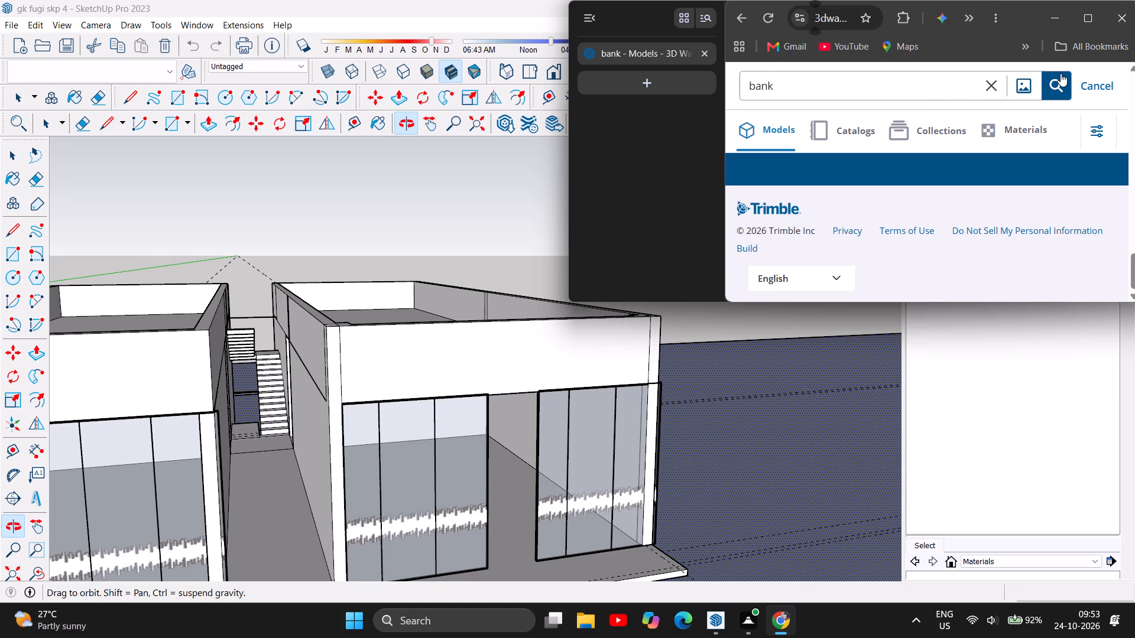
Browse the first set of bank results through to its end, examining the thumbnails for a suitable bank model.
scroll(933, 204, down, 2)
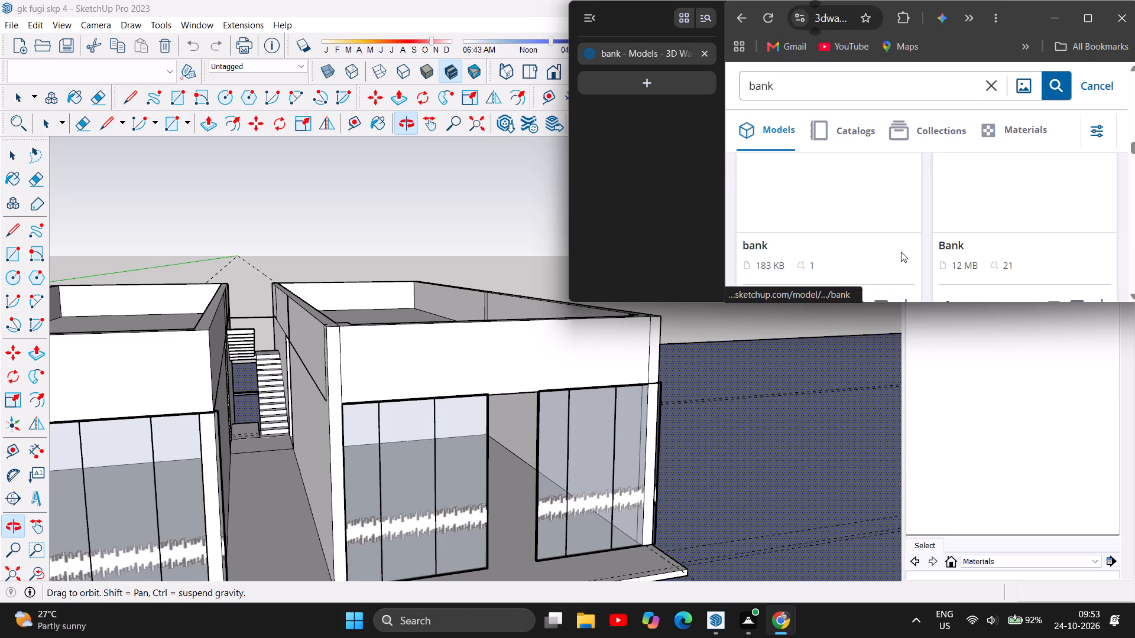
scroll(900, 237, up, 2)
scroll(900, 237, down, 2)
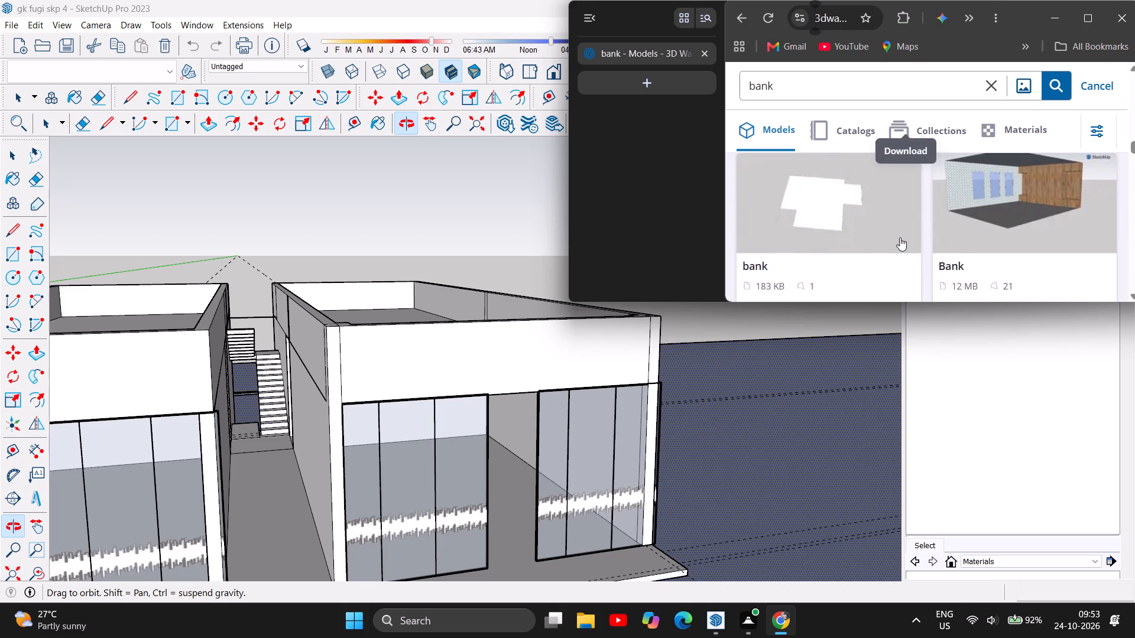
scroll(900, 237, up, 4)
scroll(900, 237, down, 1)
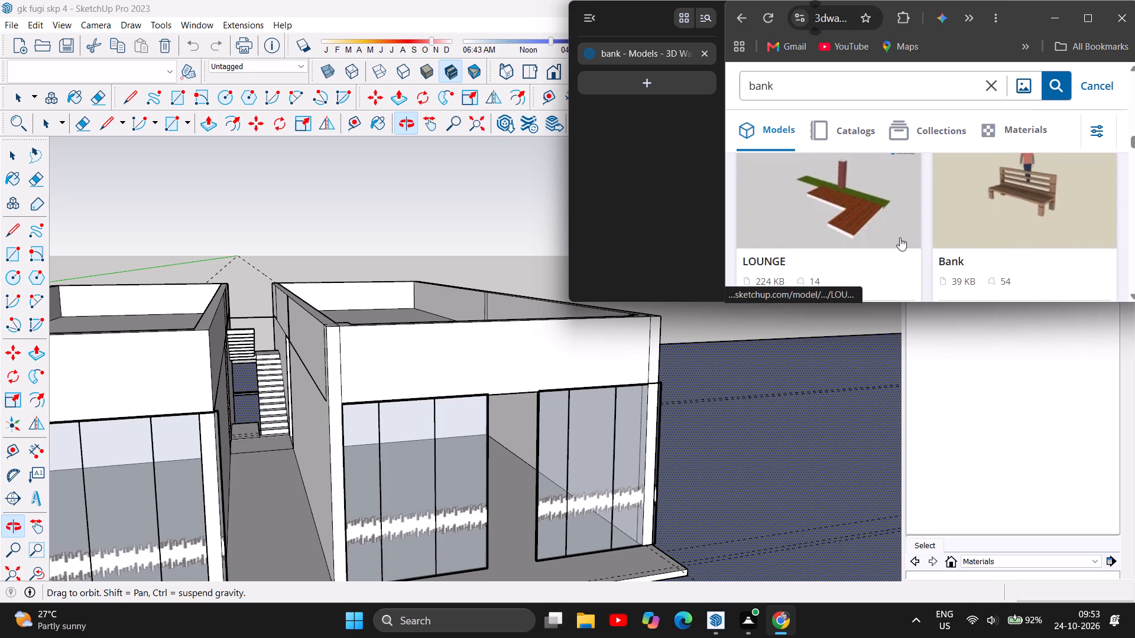
scroll(900, 237, down, 4)
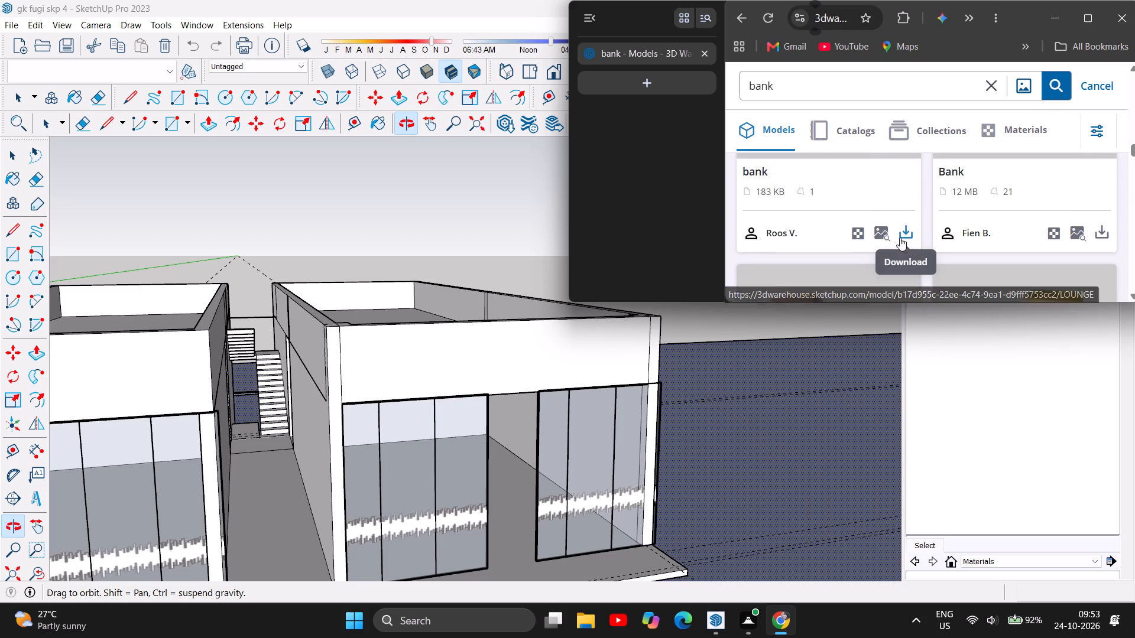
scroll(900, 237, down, 4)
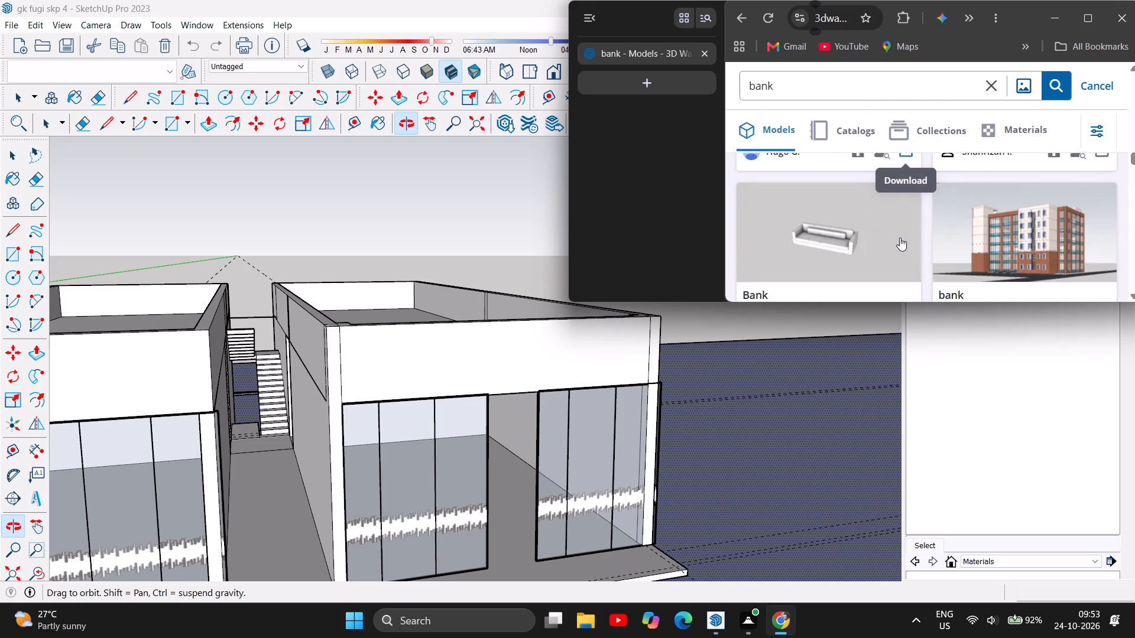
scroll(900, 237, down, 2)
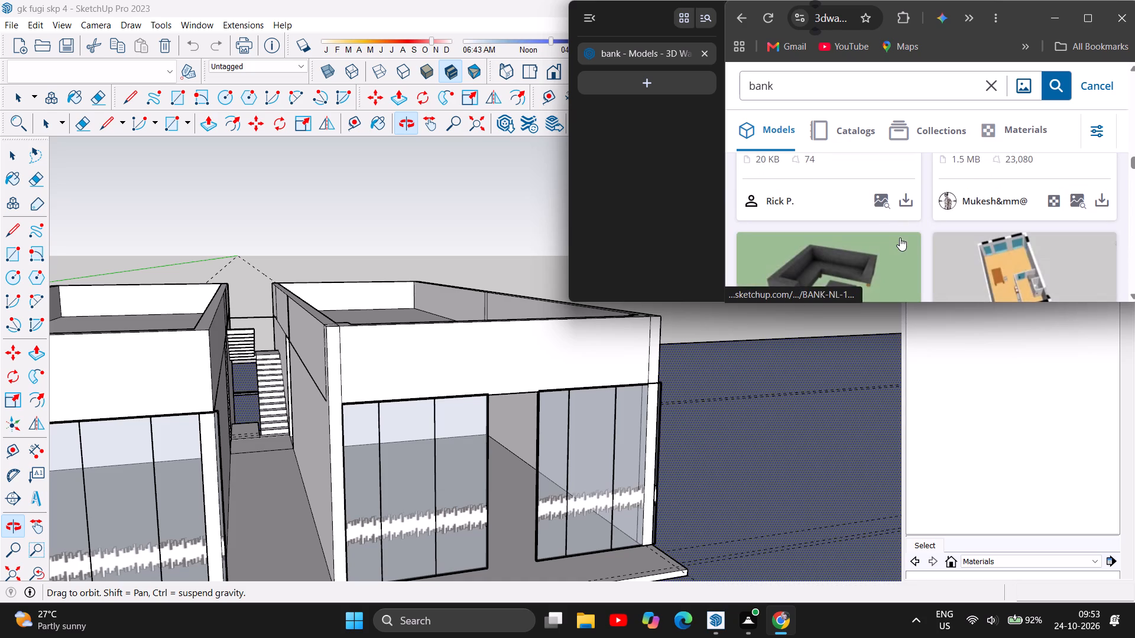
scroll(900, 237, down, 2)
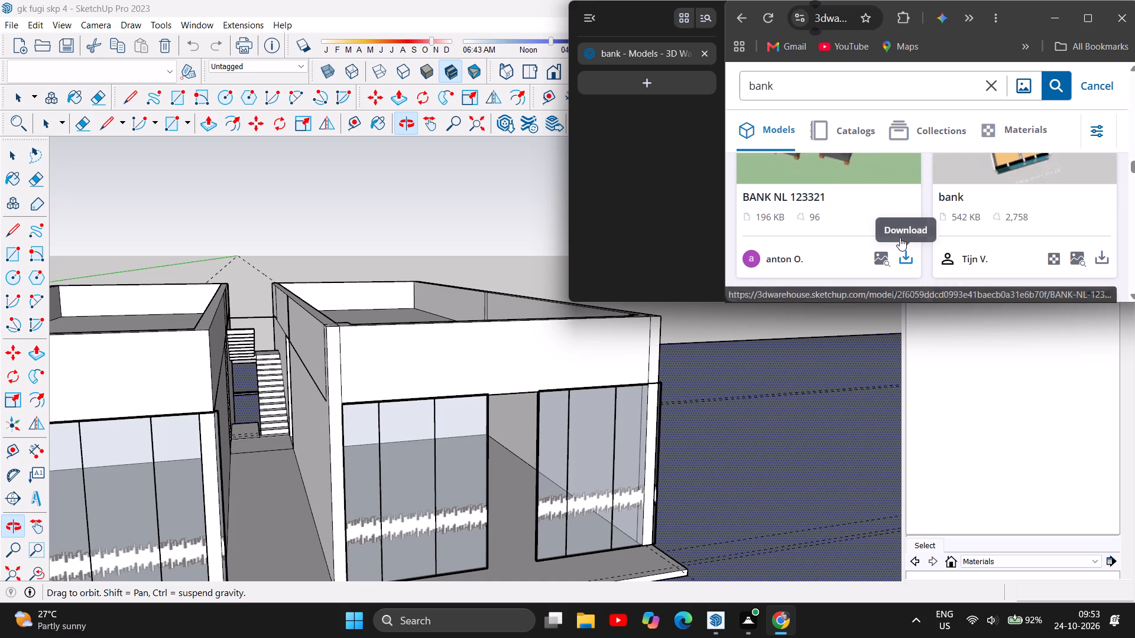
scroll(900, 237, down, 3)
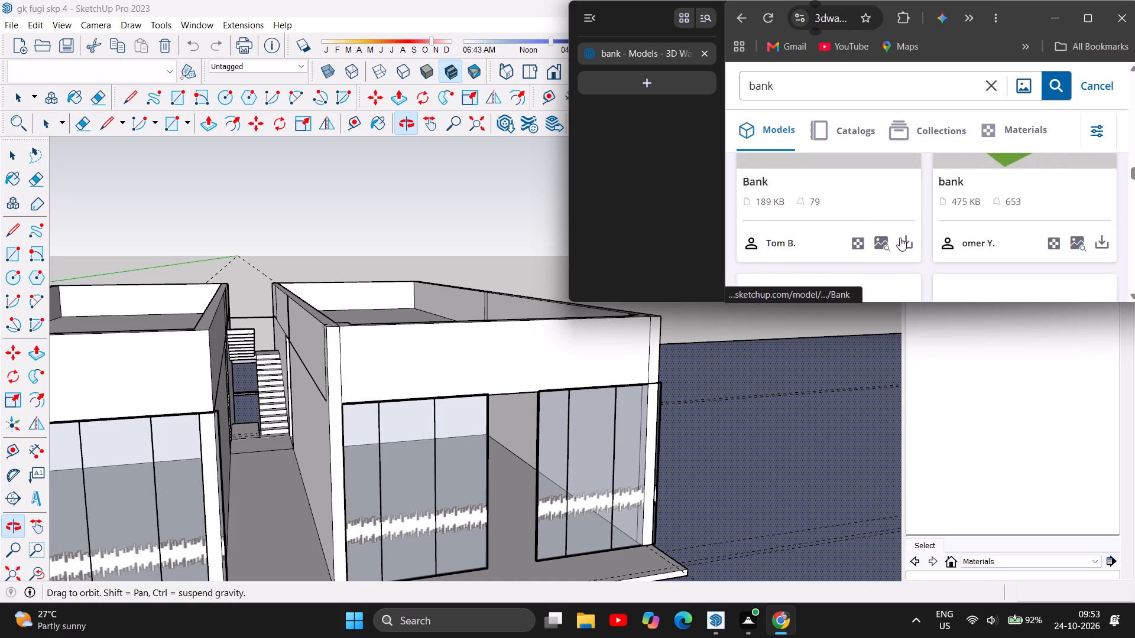
scroll(900, 237, down, 2)
scroll(900, 237, up, 1)
scroll(900, 237, down, 4)
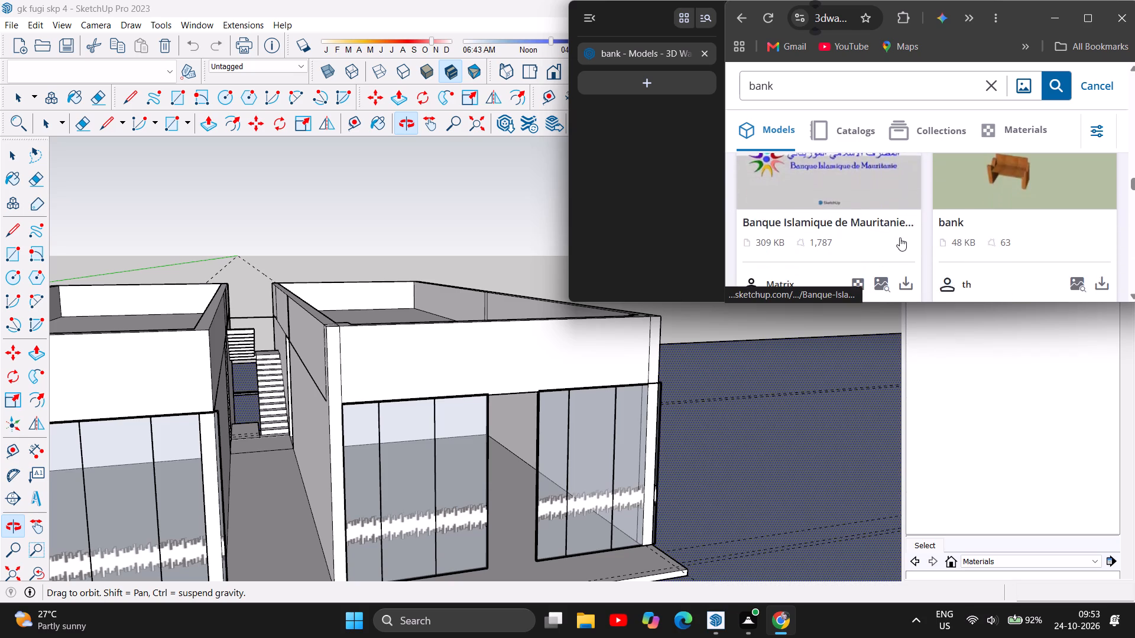
scroll(900, 237, down, 3)
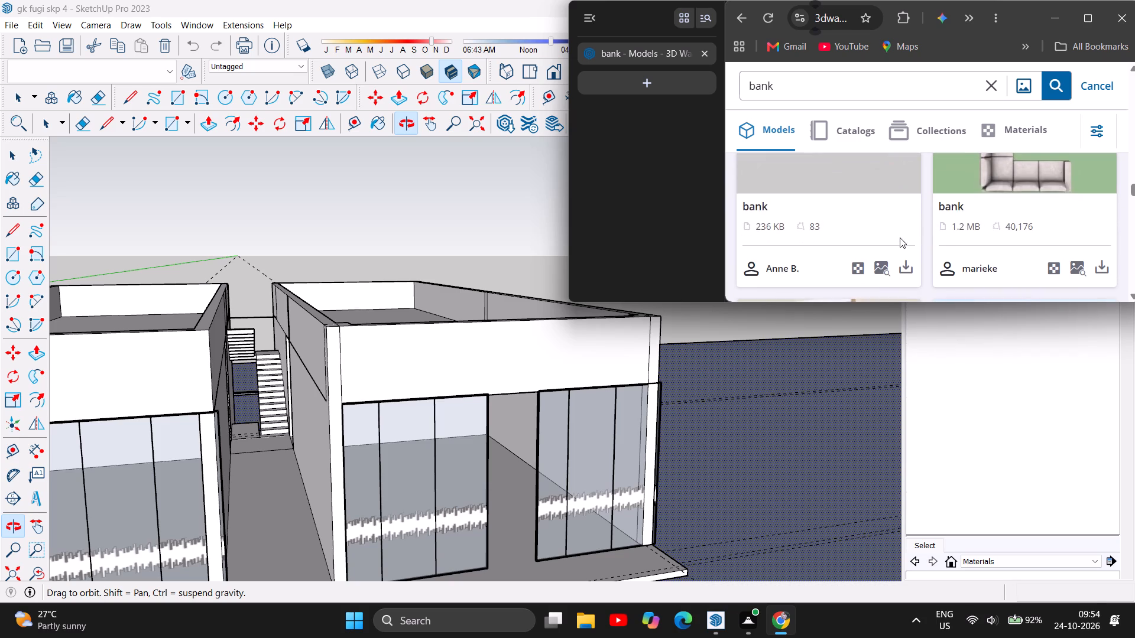
scroll(900, 237, down, 5)
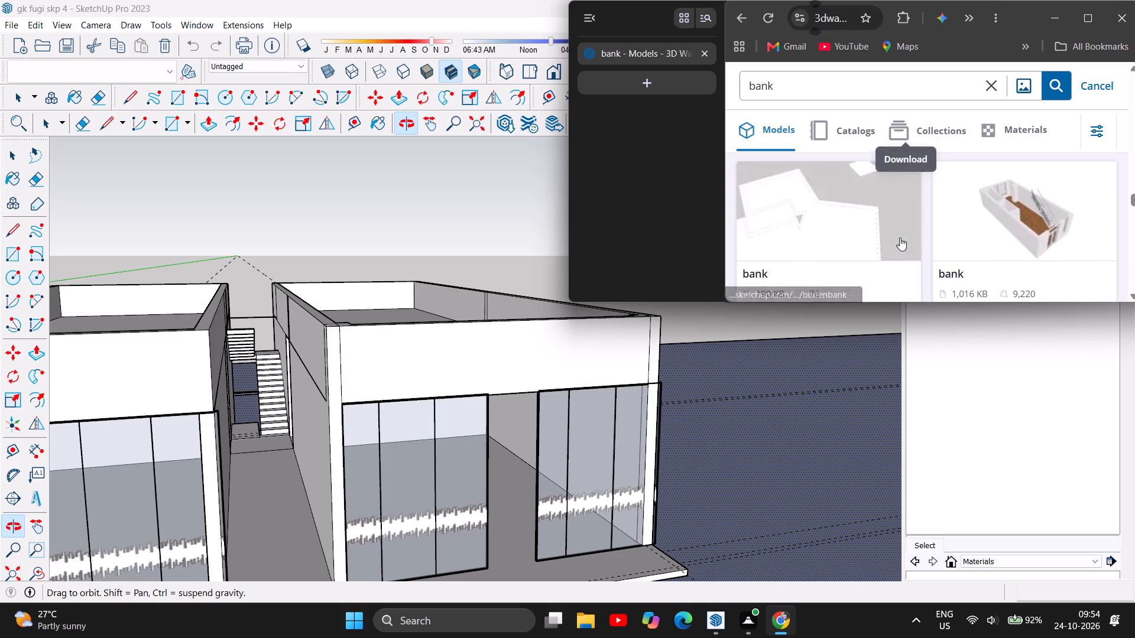
scroll(900, 237, down, 4)
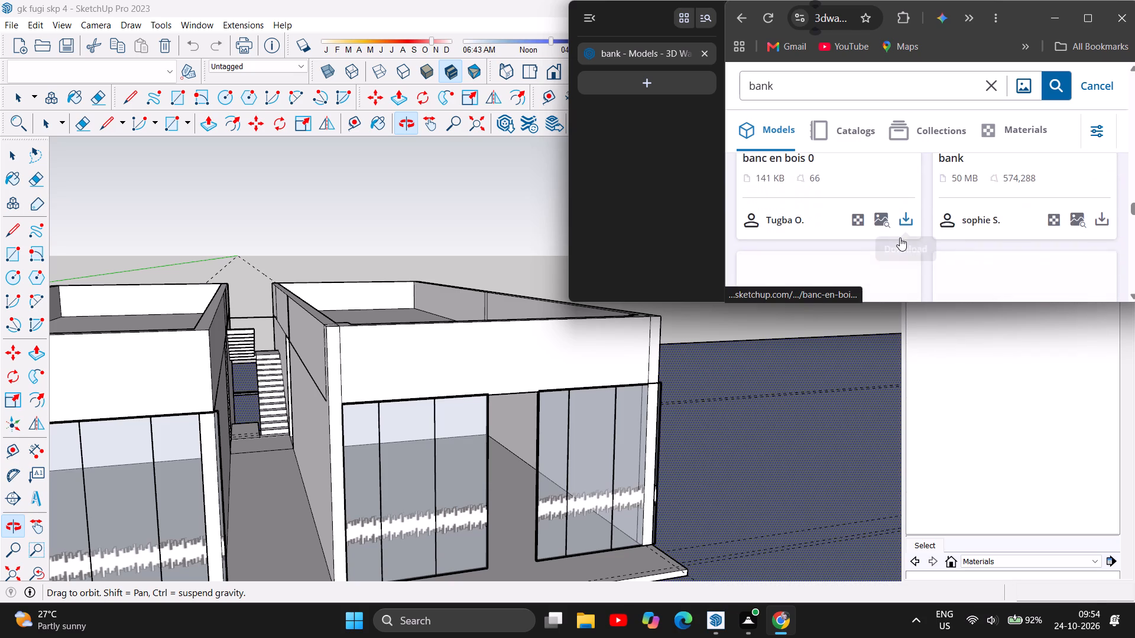
scroll(900, 237, down, 2)
scroll(900, 237, up, 1)
scroll(900, 237, down, 1)
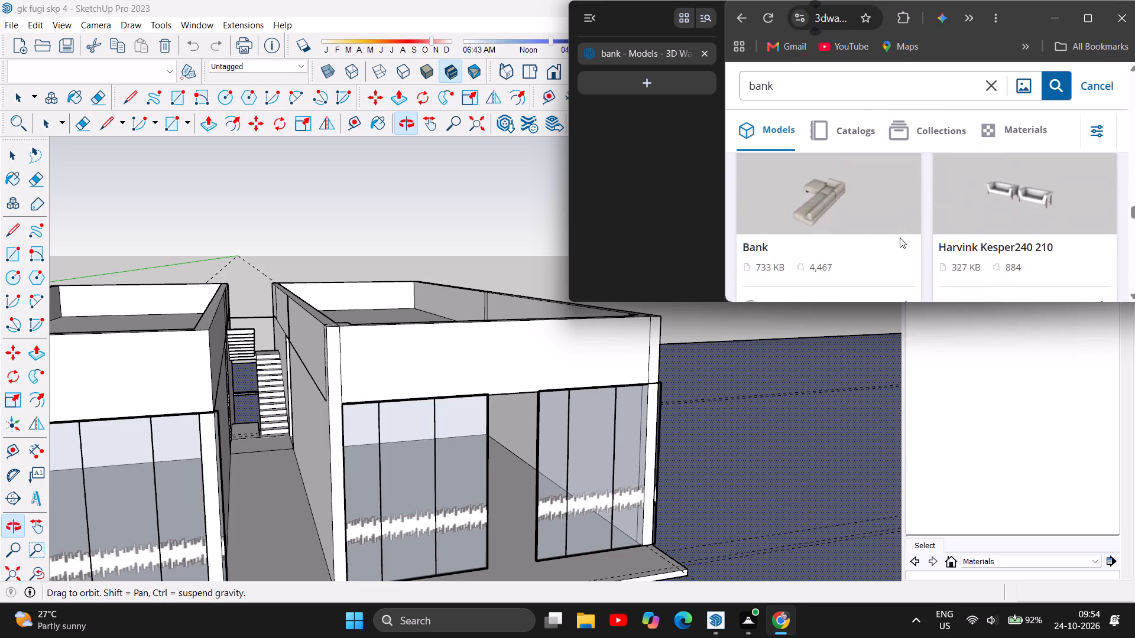
scroll(900, 237, down, 3)
scroll(900, 237, up, 1)
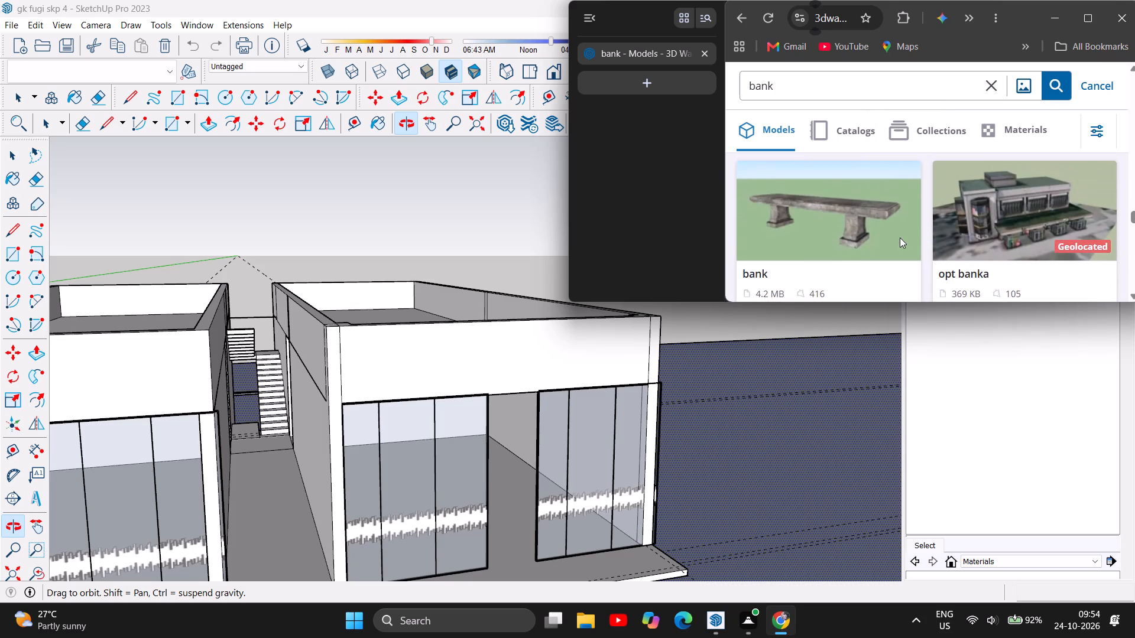
scroll(900, 237, up, 1)
scroll(900, 237, down, 4)
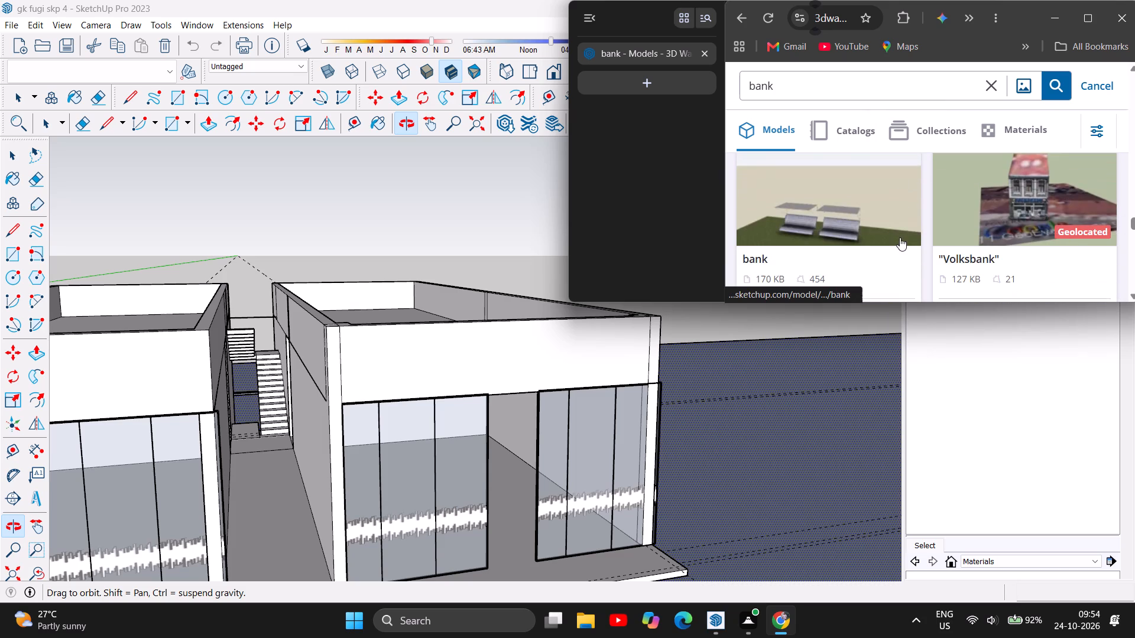
scroll(900, 237, down, 4)
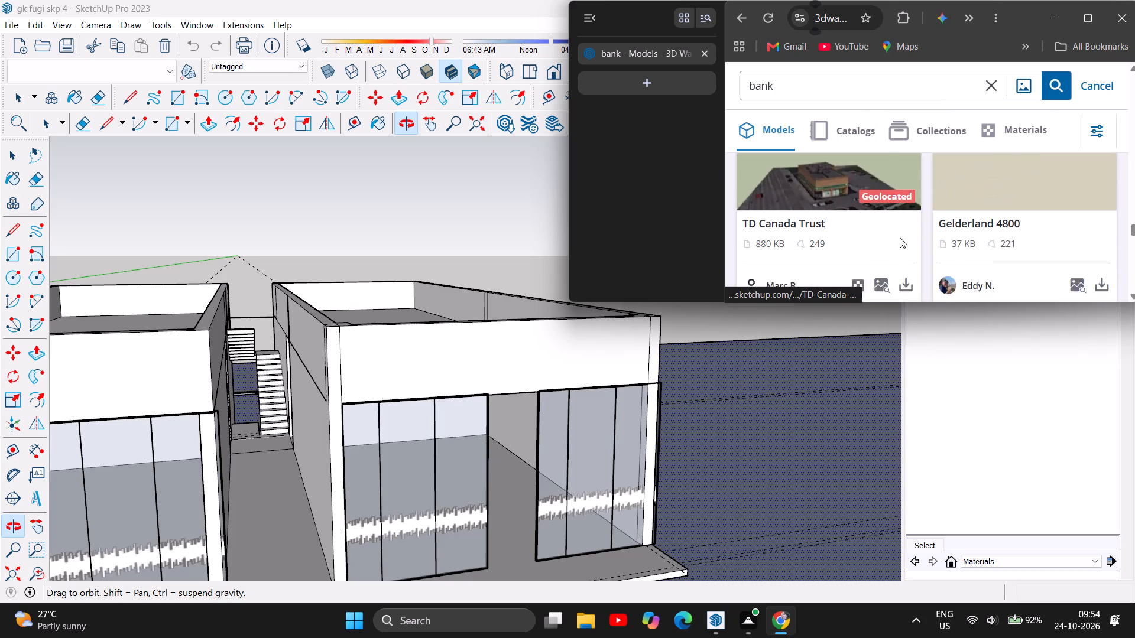
scroll(900, 237, down, 3)
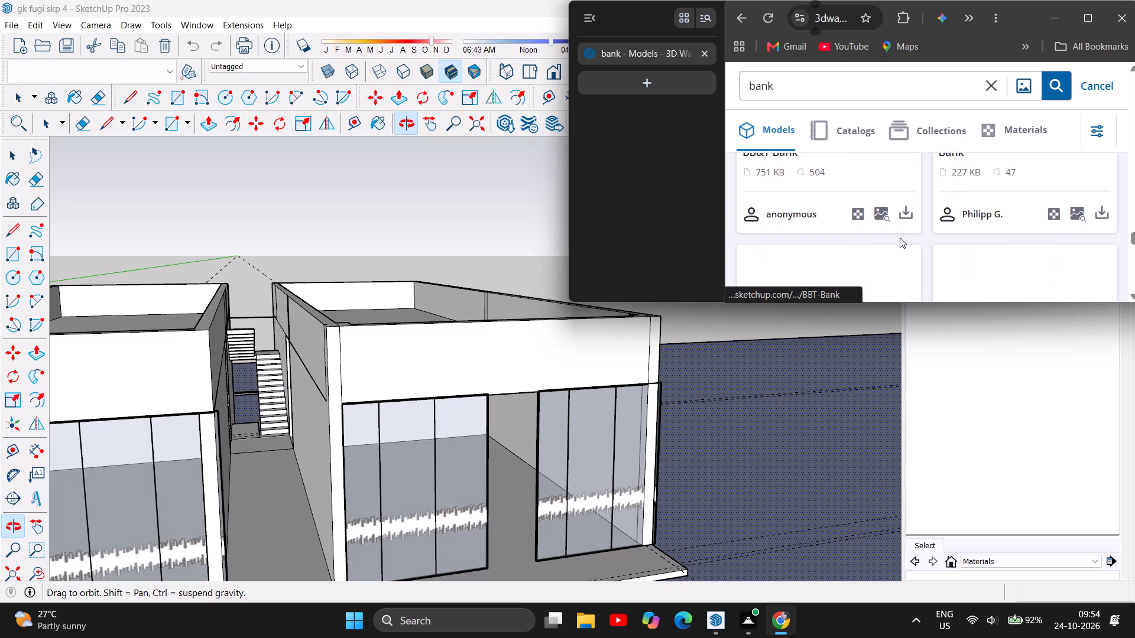
scroll(900, 237, down, 2)
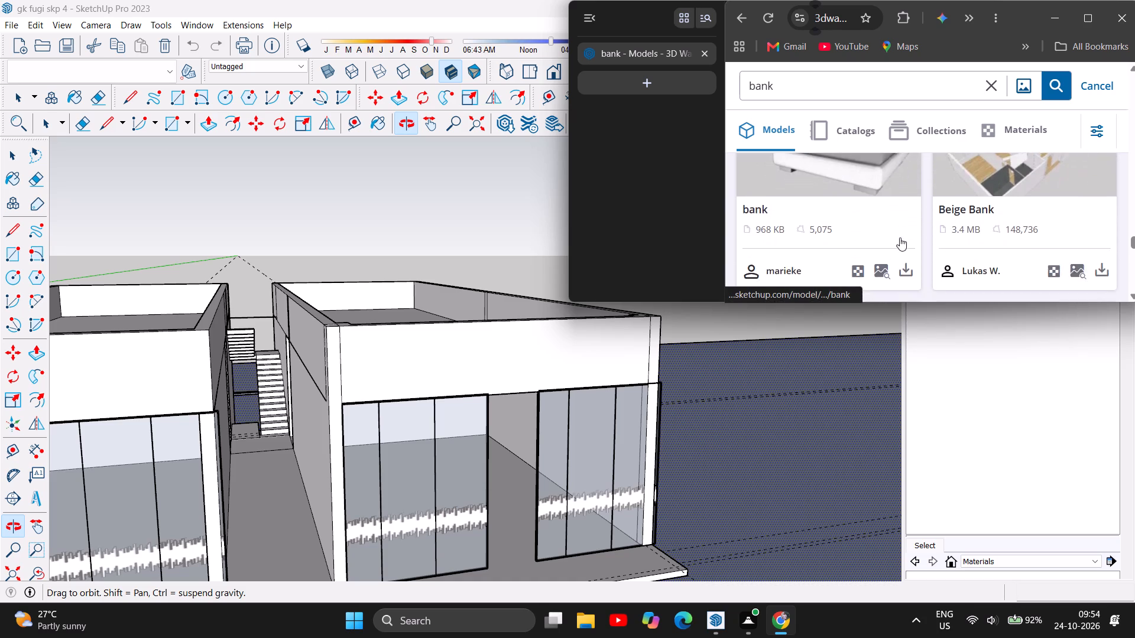
scroll(900, 237, down, 3)
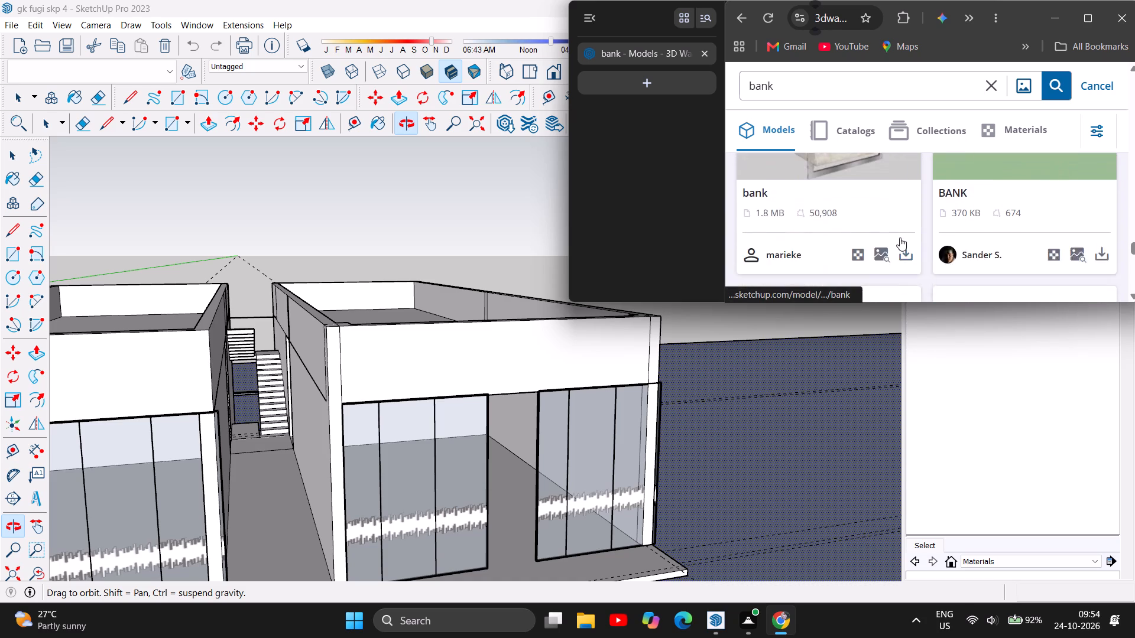
scroll(900, 237, down, 3)
scroll(900, 237, up, 2)
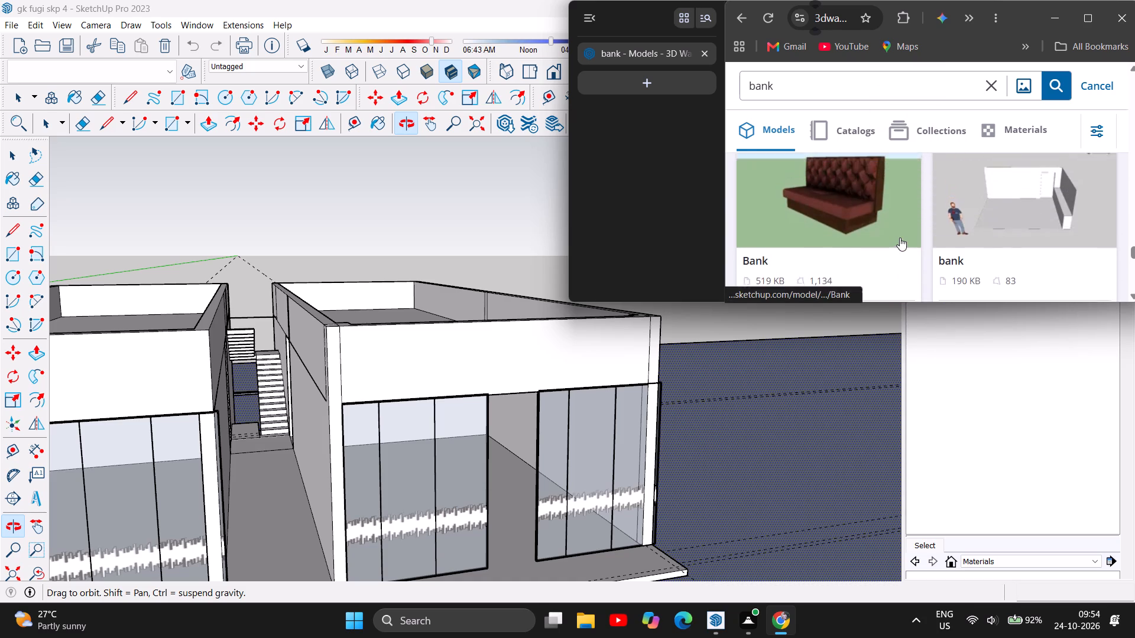
scroll(900, 237, down, 3)
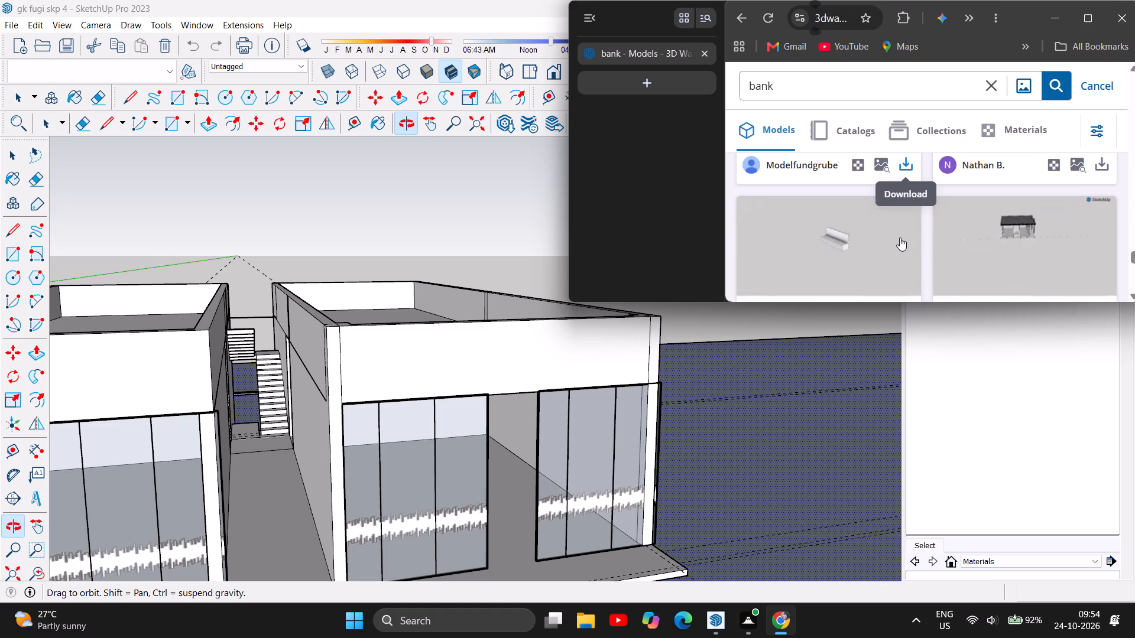
scroll(900, 237, down, 4)
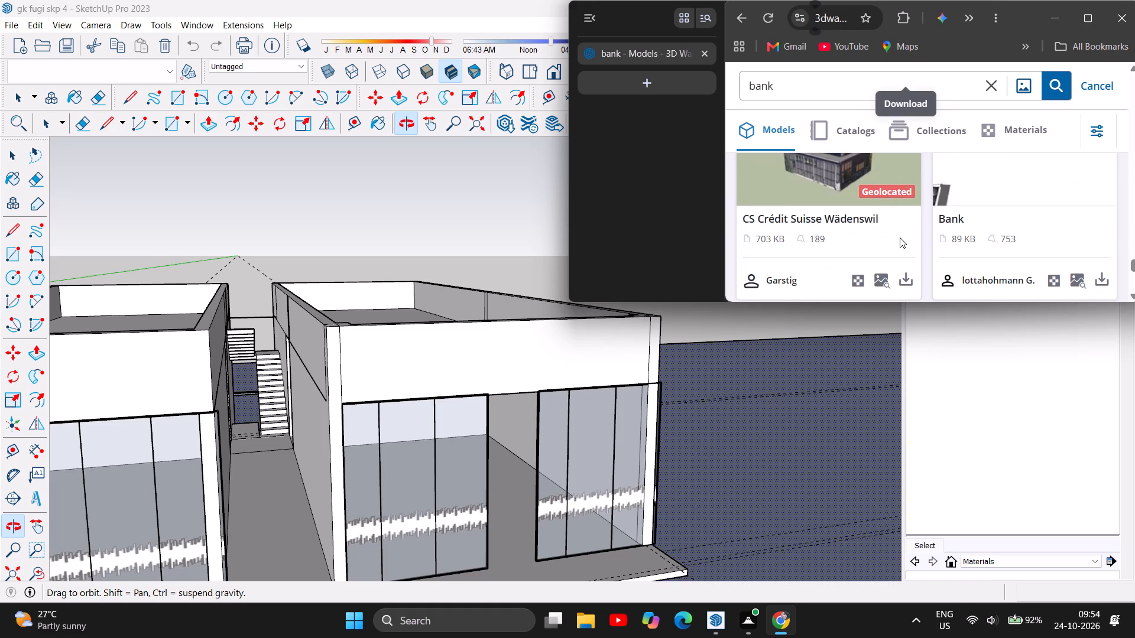
scroll(900, 237, up, 1)
scroll(900, 237, down, 1)
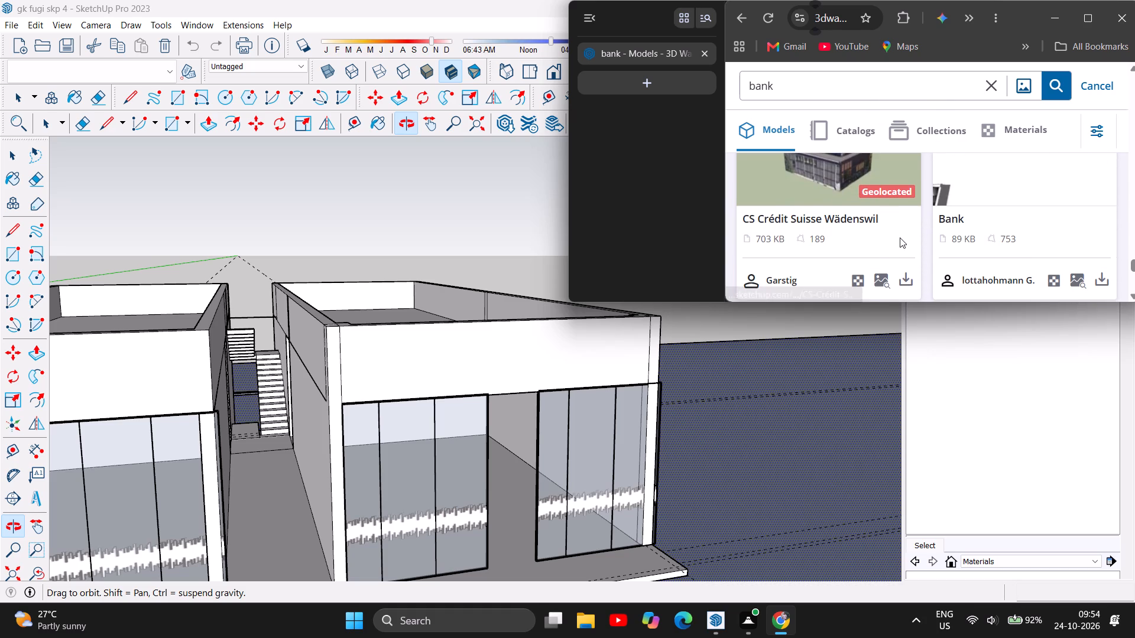
scroll(900, 236, down, 2)
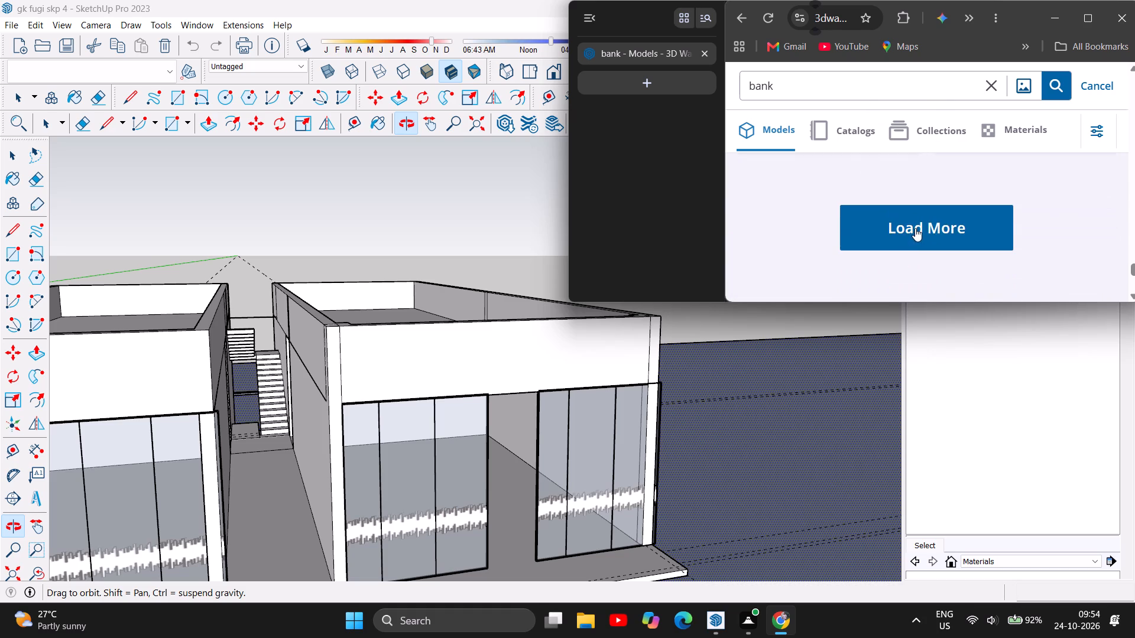
Load more bank results and browse them, examining the thumbnails for a suitable bank model.
click(915, 228)
scroll(866, 240, up, 4)
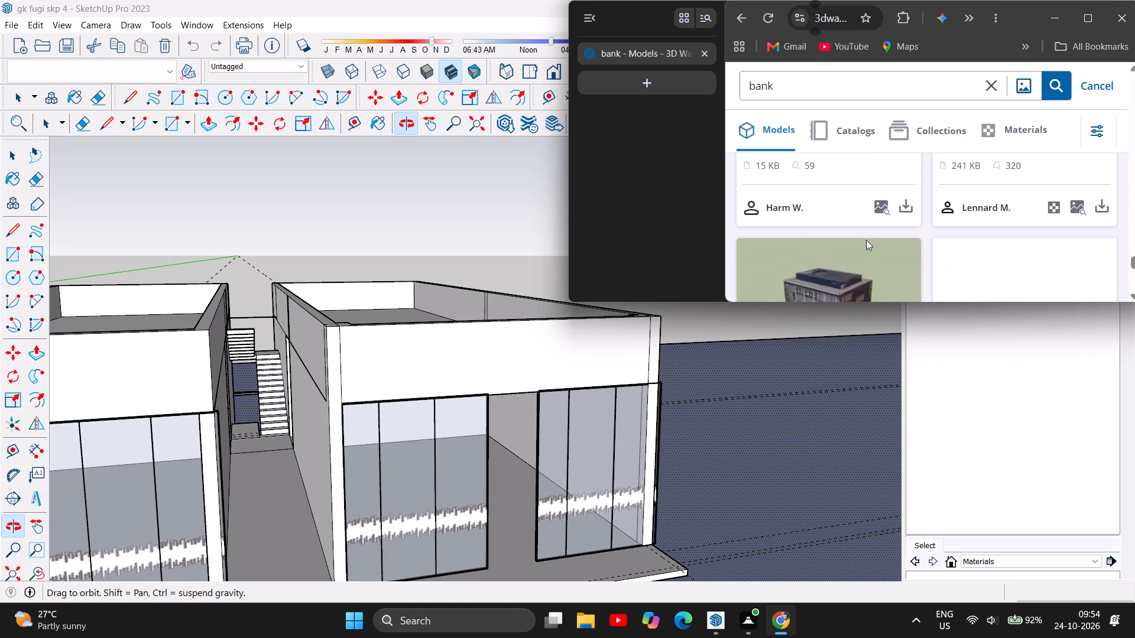
scroll(866, 240, down, 2)
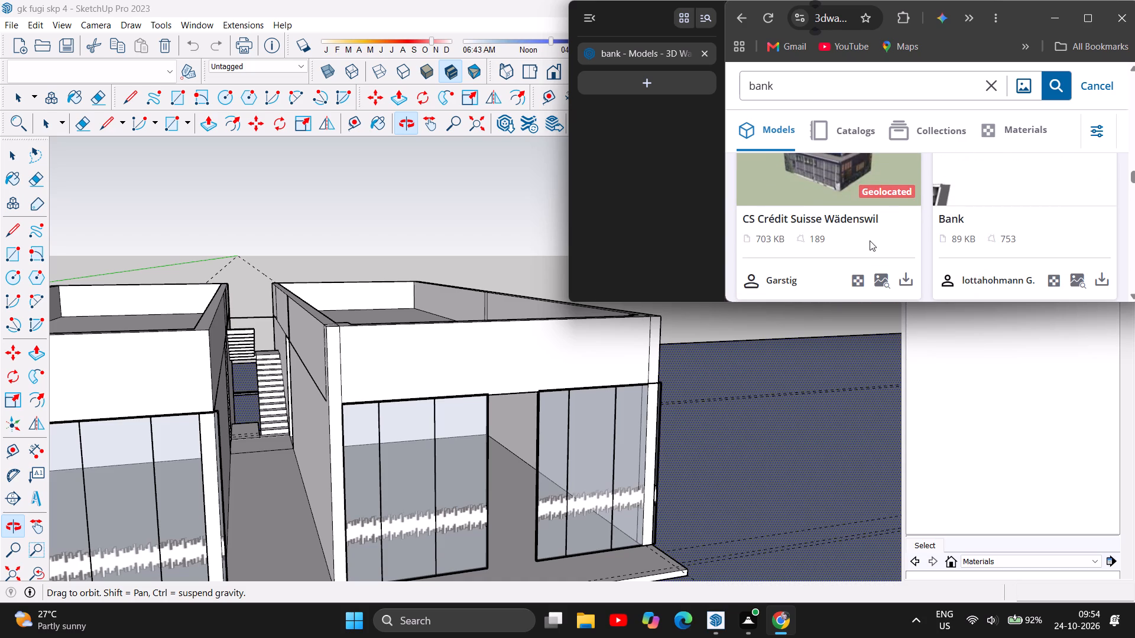
scroll(870, 240, down, 3)
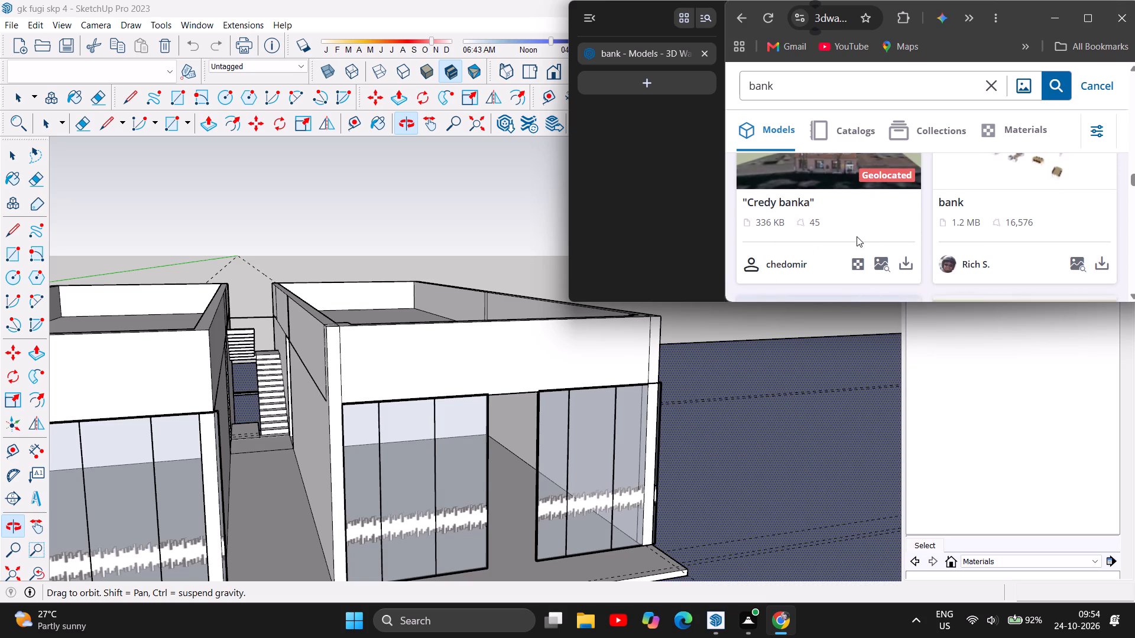
scroll(857, 236, down, 3)
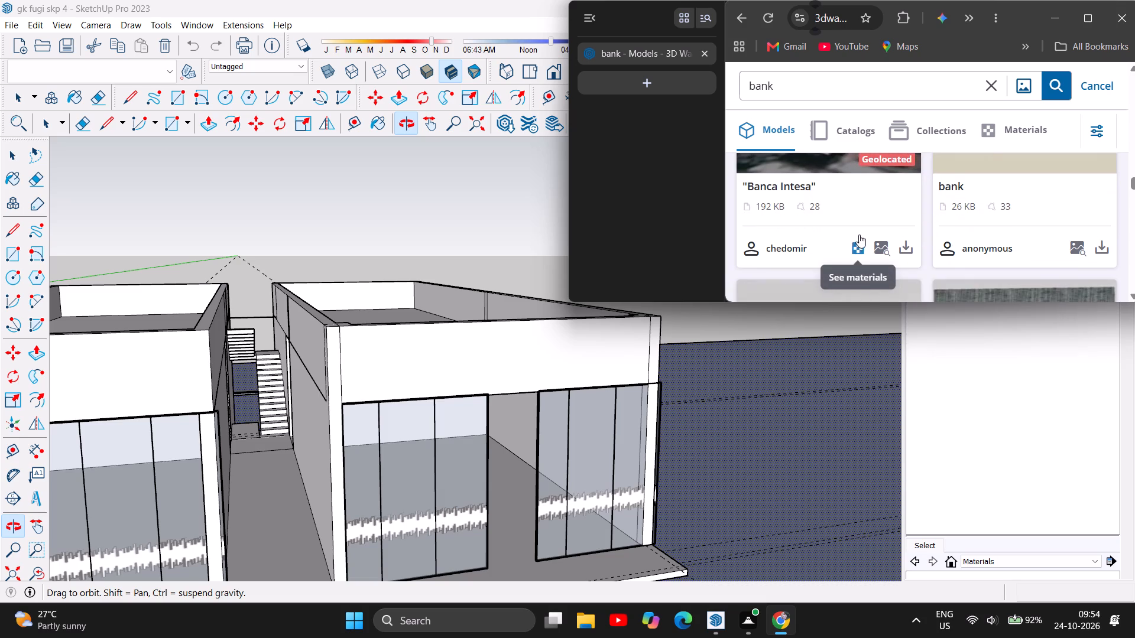
scroll(859, 235, down, 2)
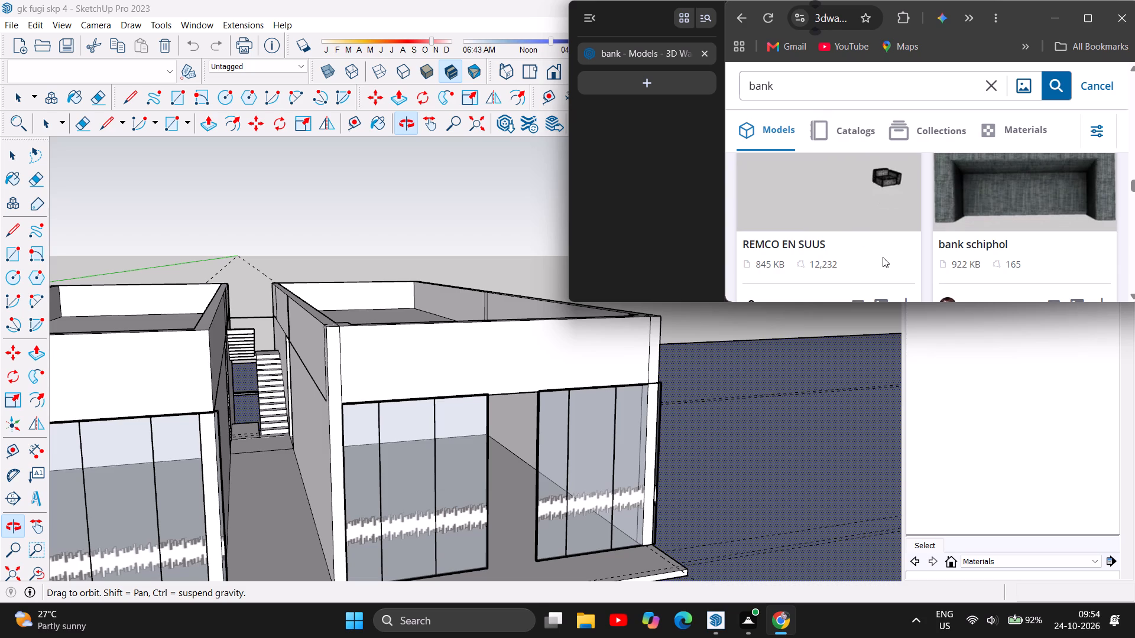
scroll(884, 258, down, 6)
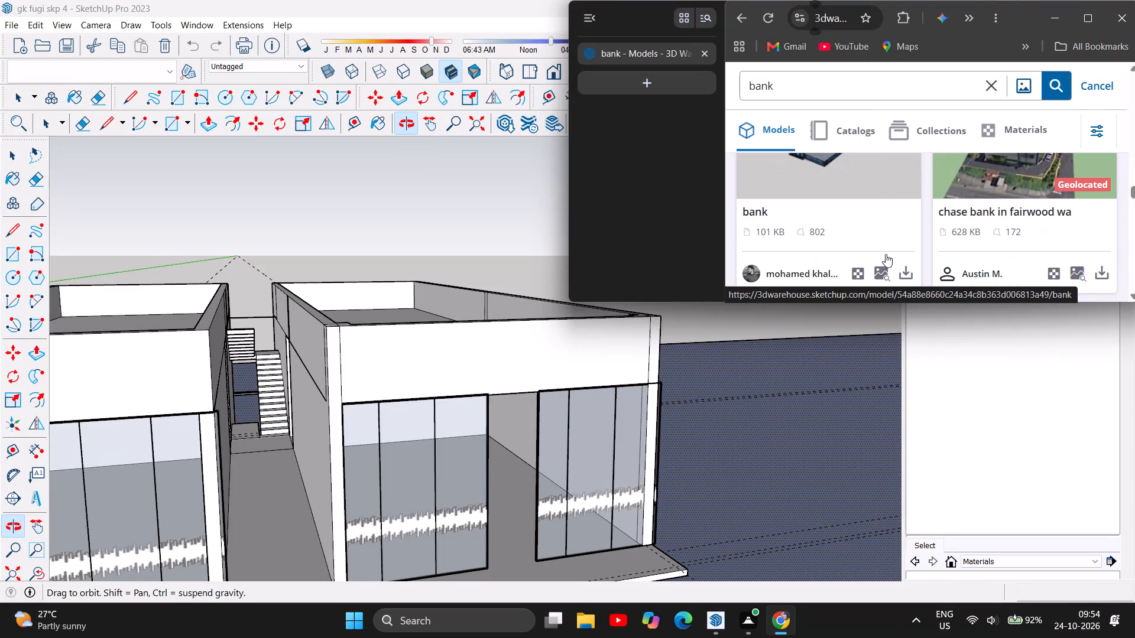
scroll(886, 254, up, 1)
scroll(886, 254, down, 2)
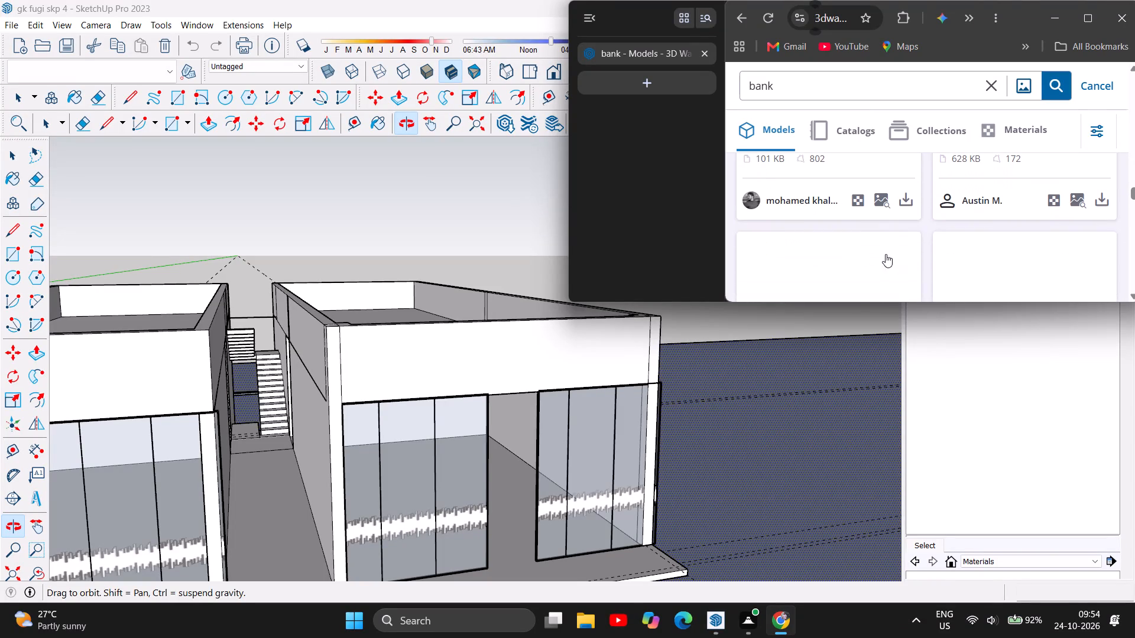
scroll(865, 283, down, 2)
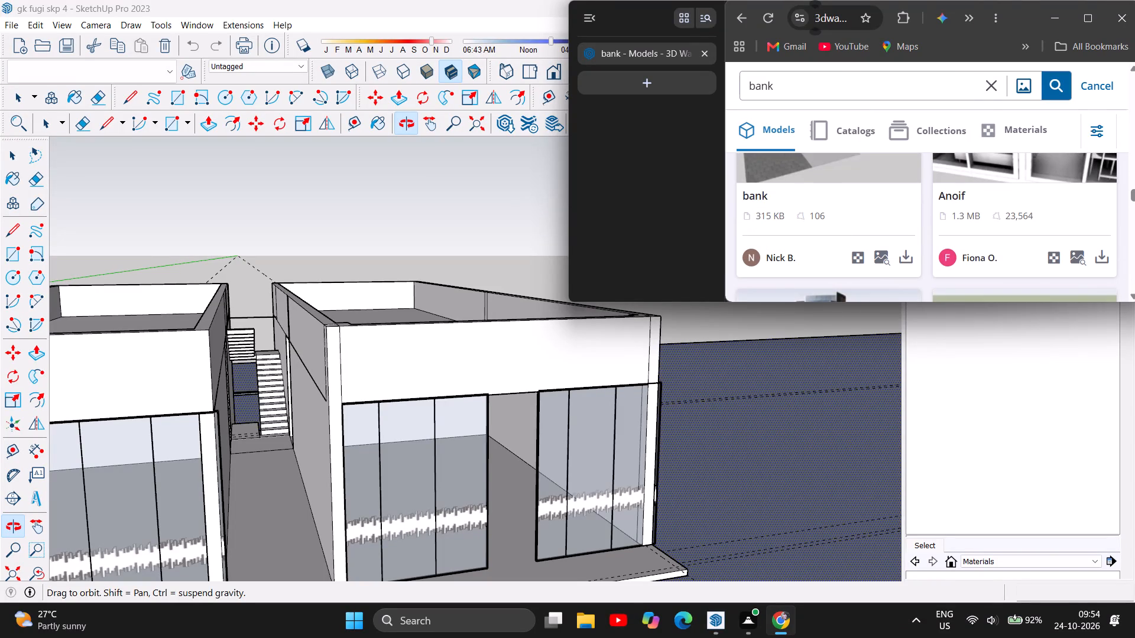
Search 3D Warehouse for "office".
click(991, 82)
text(offi)
text(ce)
click(1064, 87)
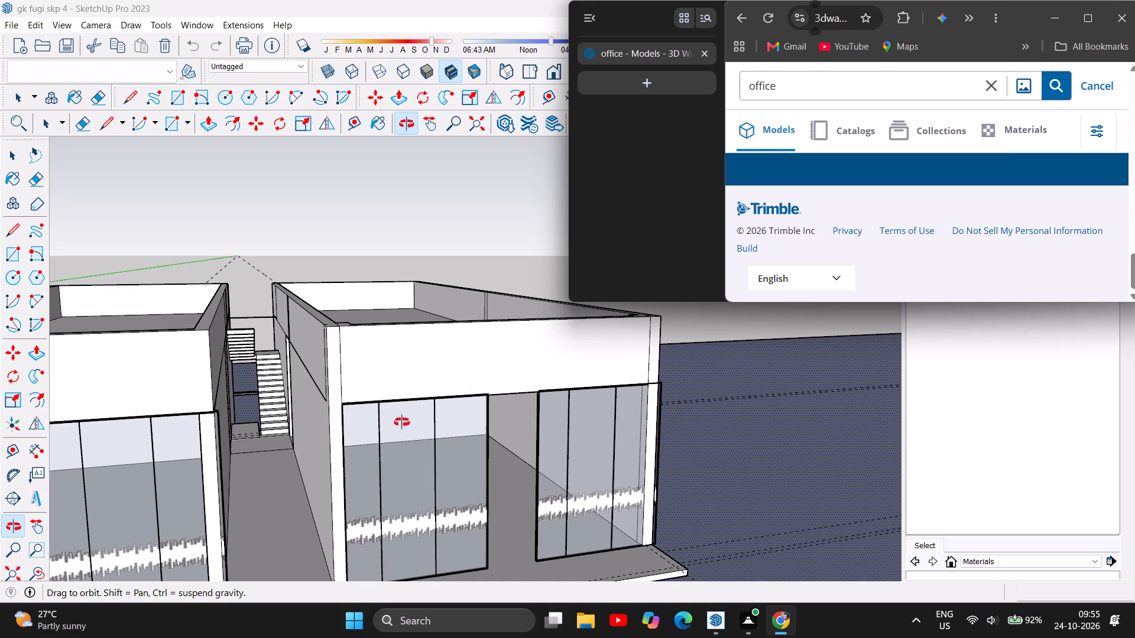
Browse the loaded office results from their end back to the beginning, examining the thumbnails for a suitable office model.
scroll(394, 428, down, 13)
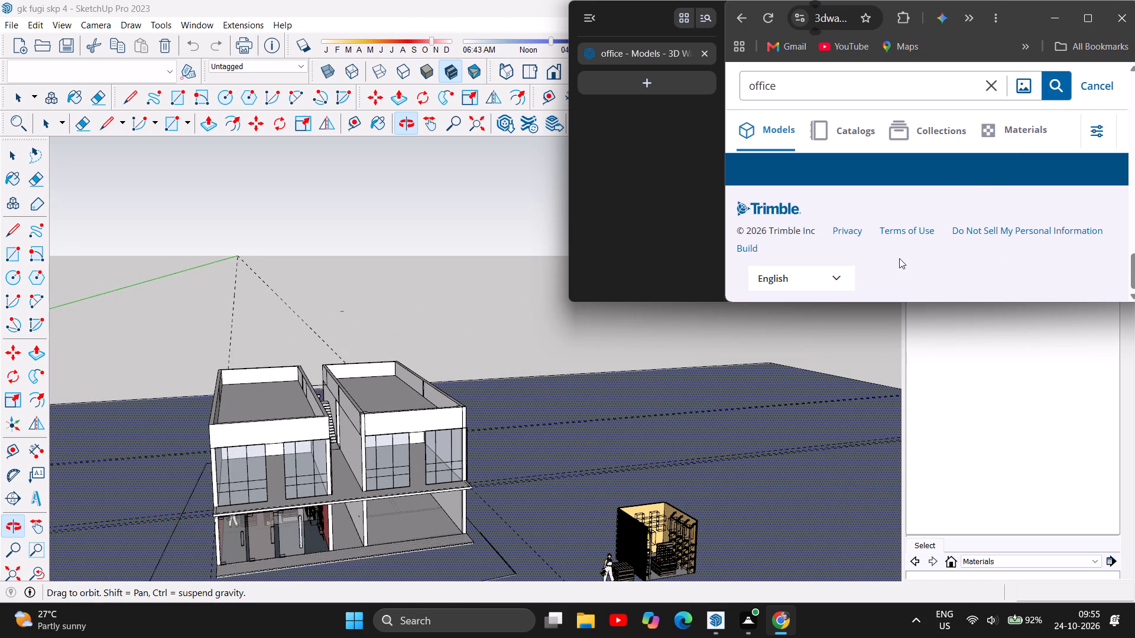
scroll(899, 258, down, 3)
scroll(902, 259, up, 2)
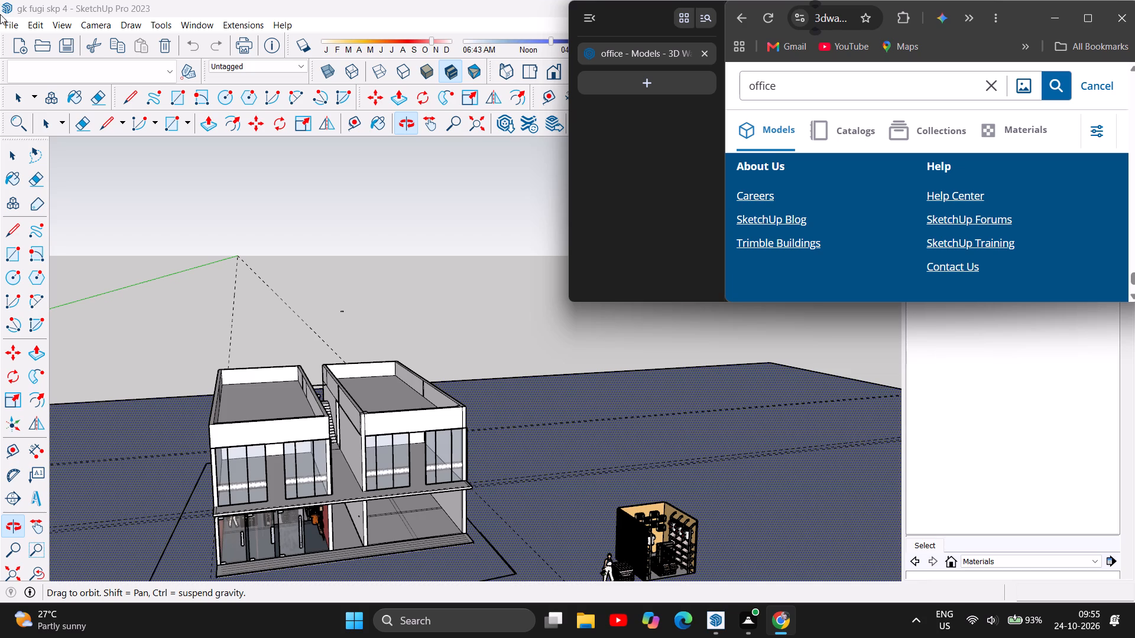
scroll(961, 246, up, 4)
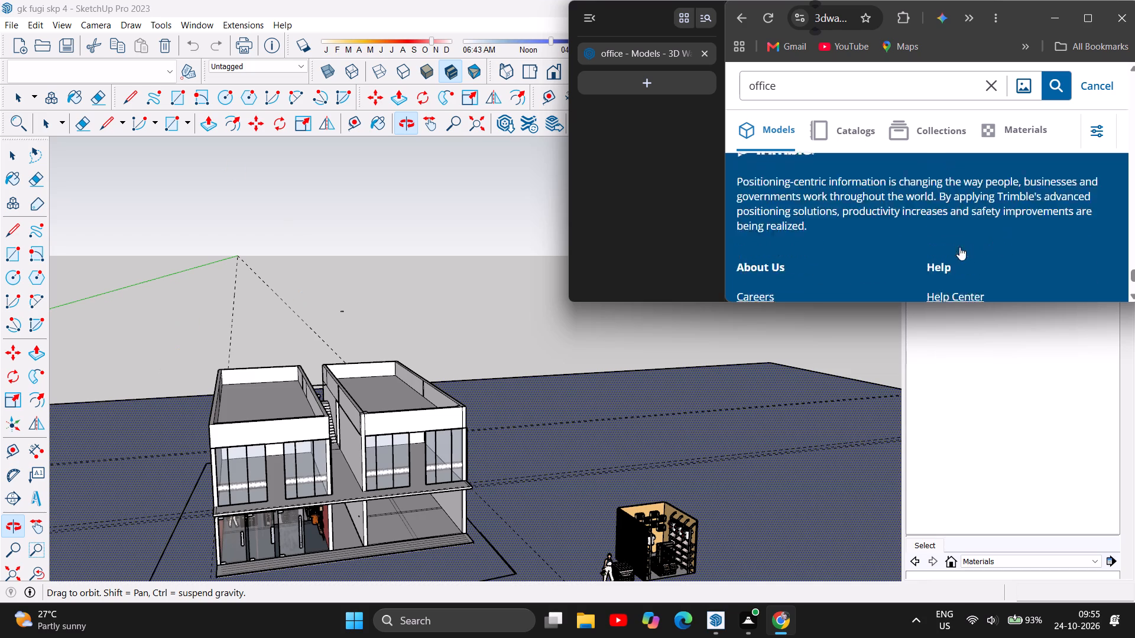
scroll(959, 247, up, 1)
scroll(878, 223, up, 6)
scroll(884, 207, down, 2)
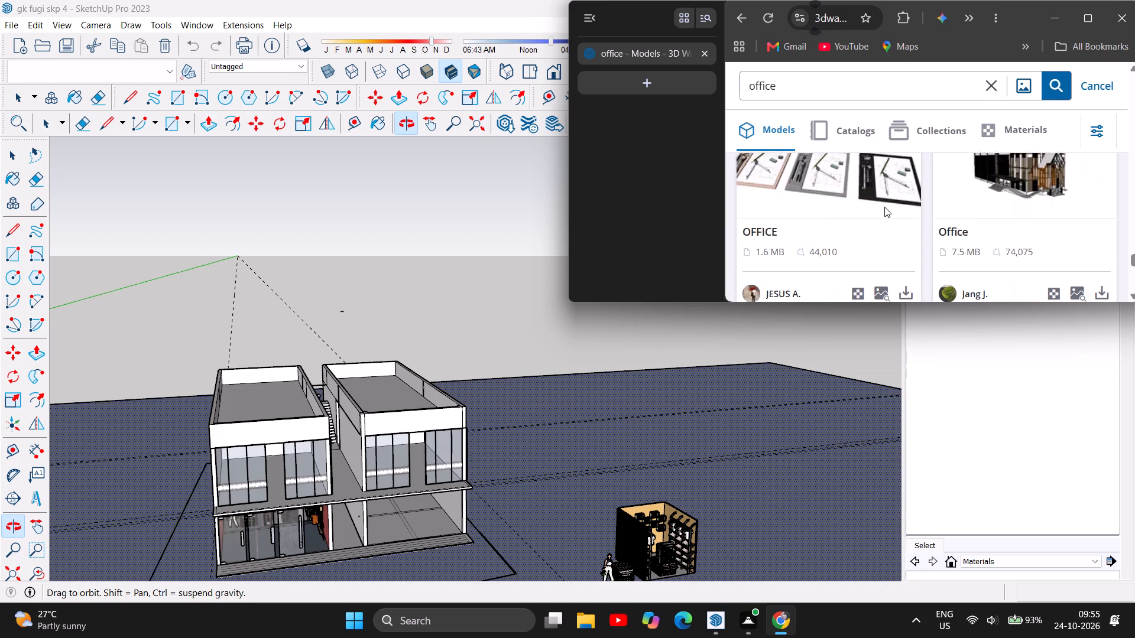
scroll(896, 230, up, 5)
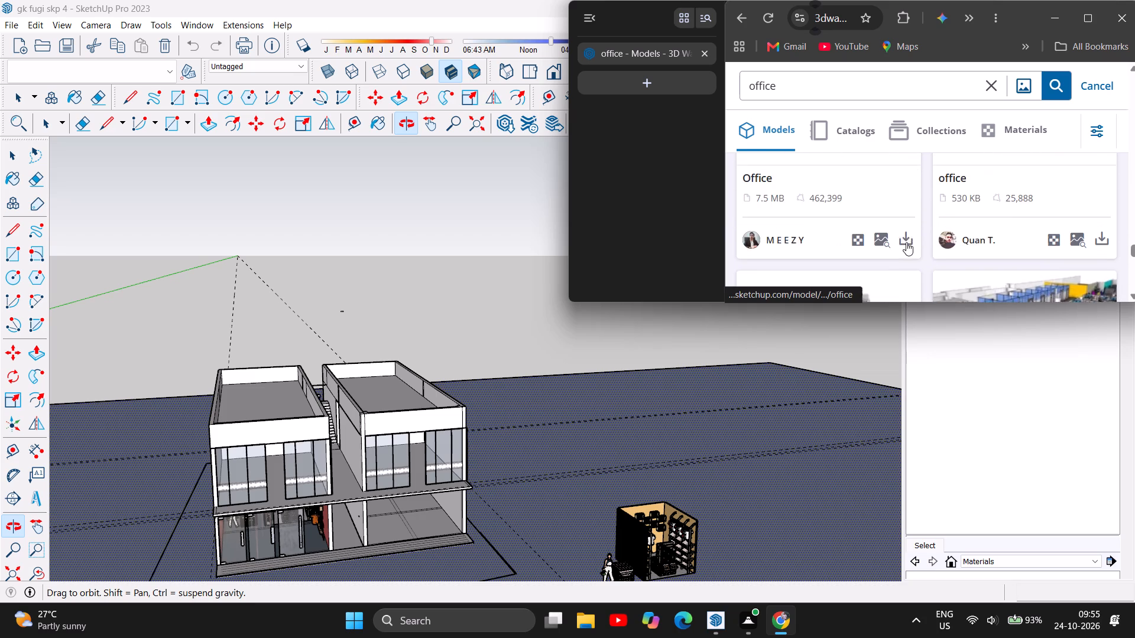
scroll(906, 242, down, 2)
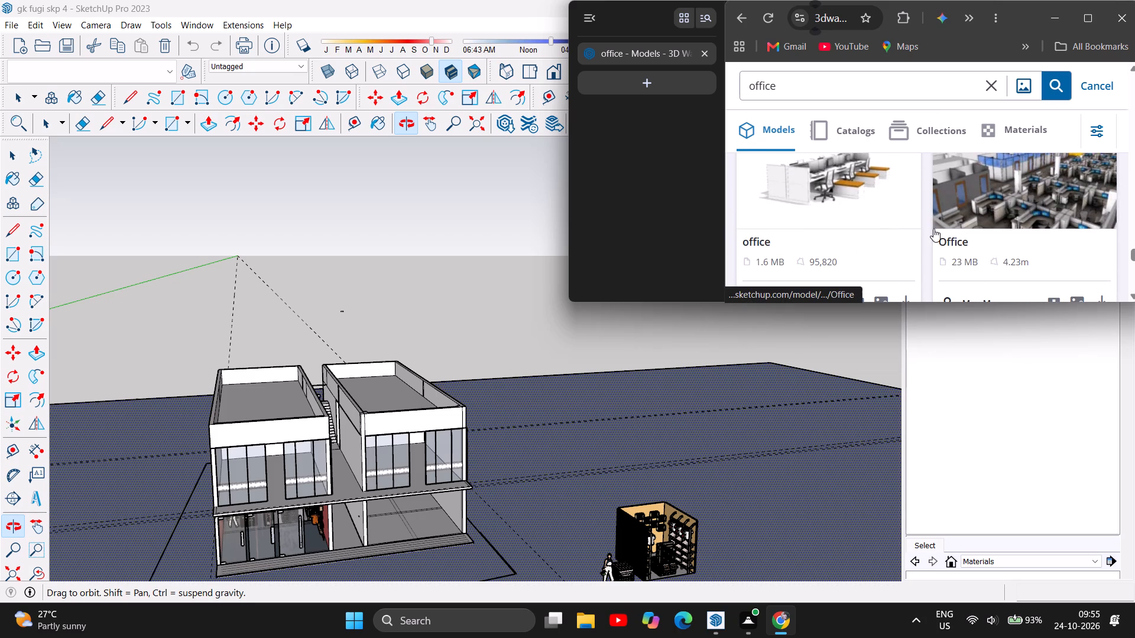
scroll(933, 229, up, 8)
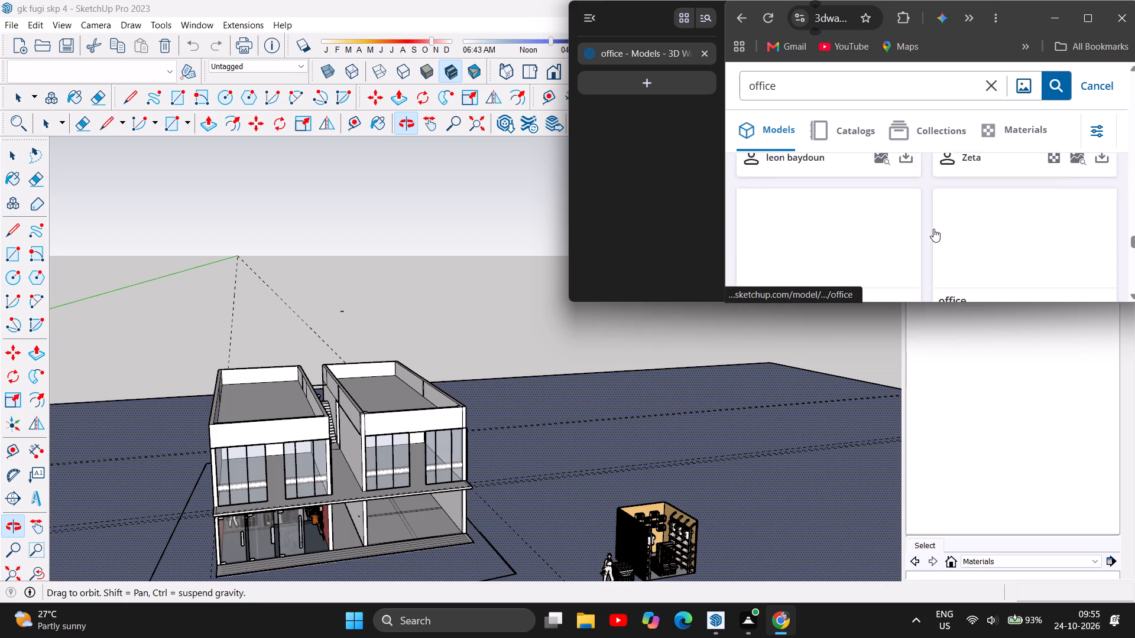
scroll(933, 229, up, 11)
scroll(933, 229, up, 13)
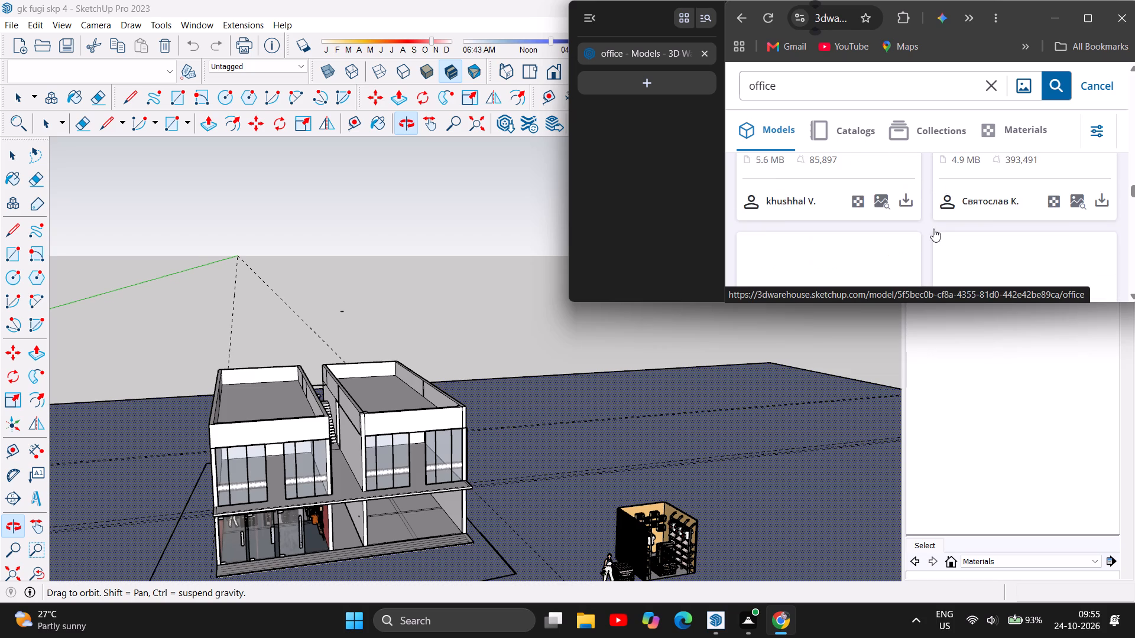
scroll(933, 229, up, 19)
scroll(934, 229, up, 7)
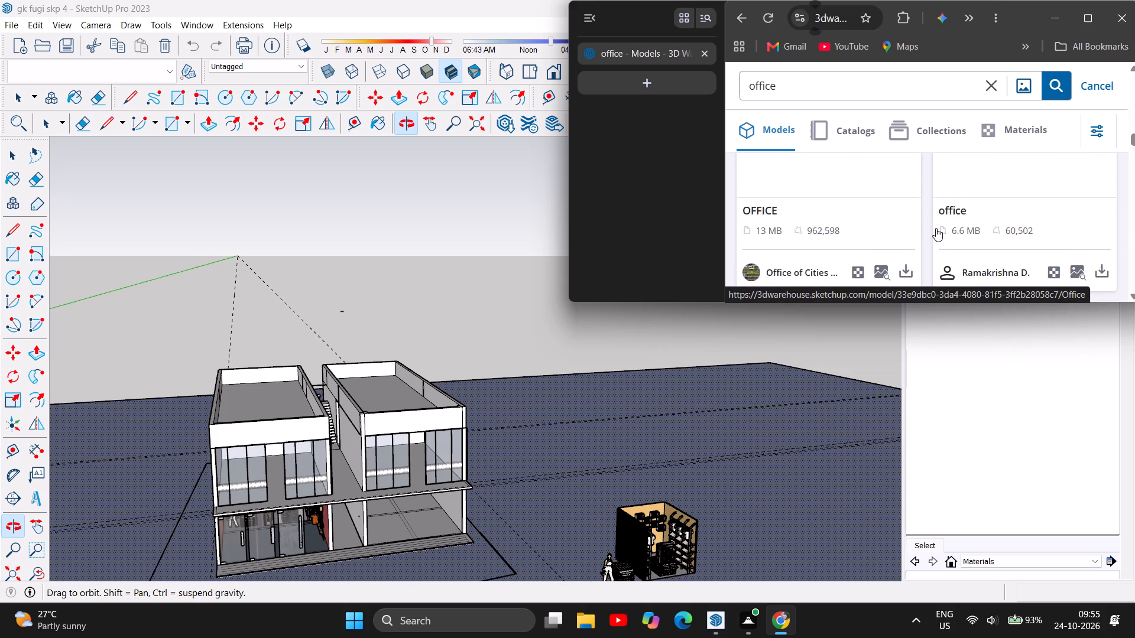
scroll(936, 228, up, 20)
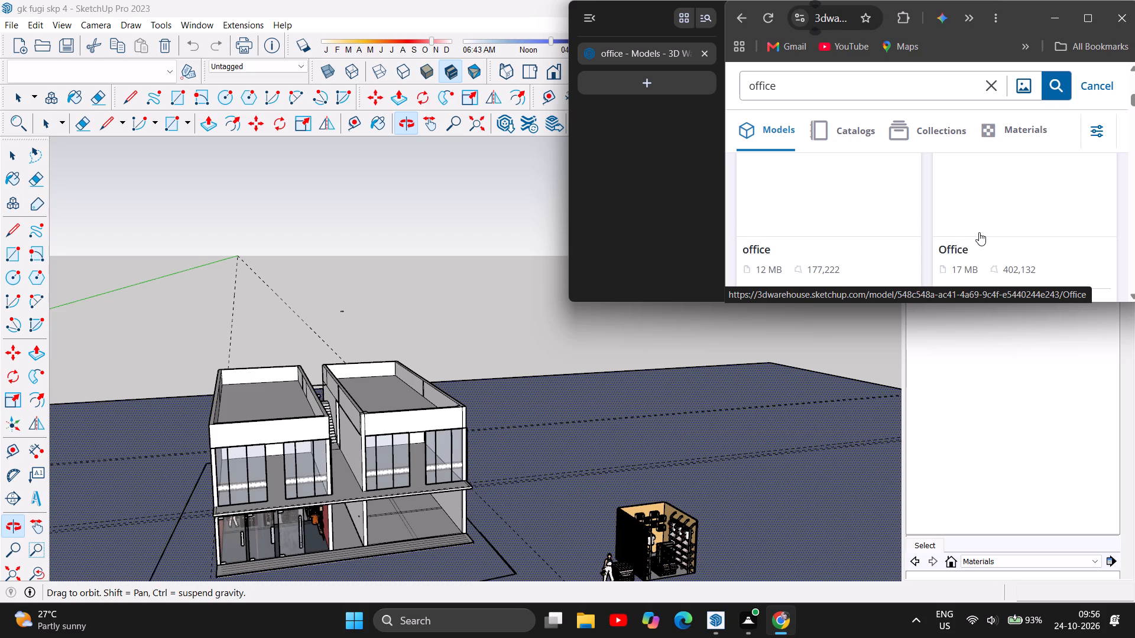
scroll(979, 232, up, 14)
Look over the first rows of office results again, comparing the office models for one that fits the building.
scroll(979, 232, down, 6)
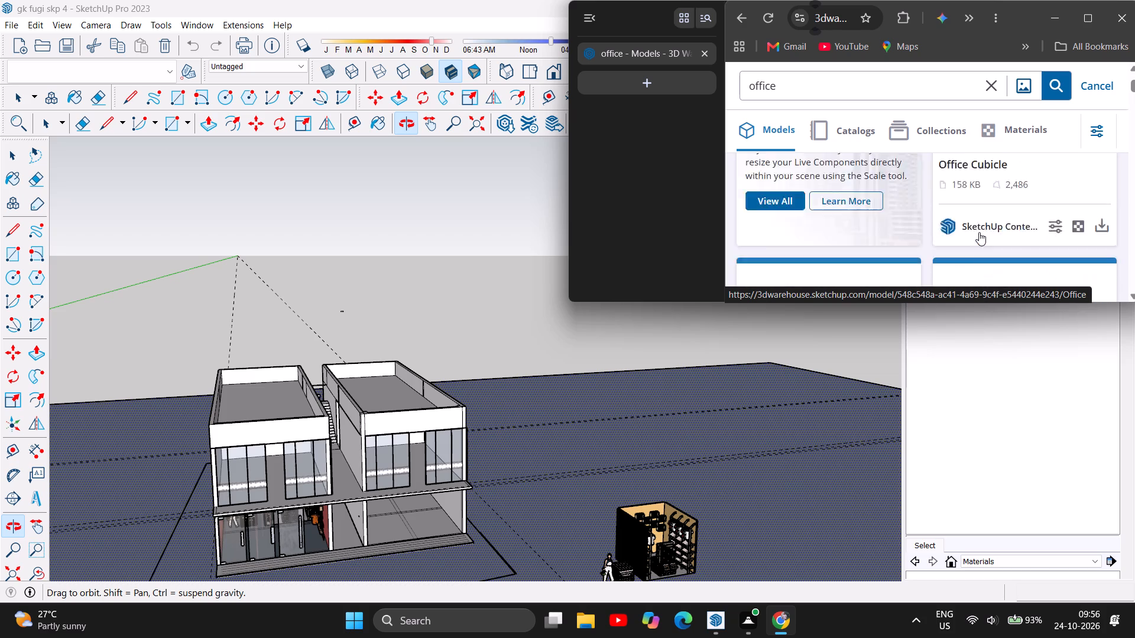
scroll(979, 232, down, 1)
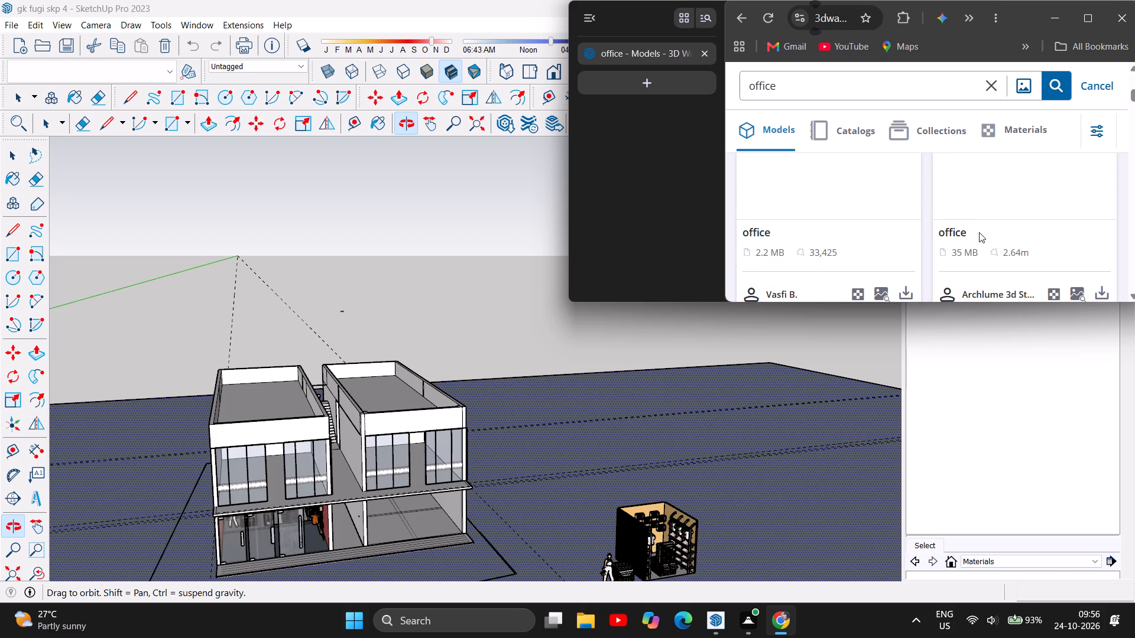
scroll(979, 232, up, 5)
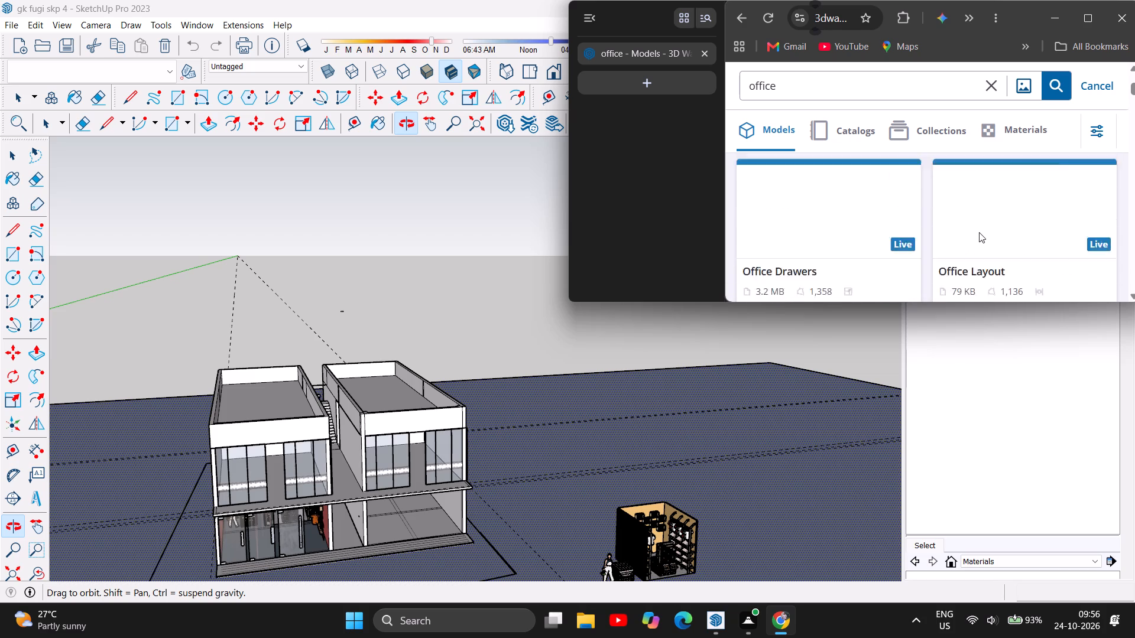
scroll(979, 232, up, 6)
scroll(979, 232, down, 11)
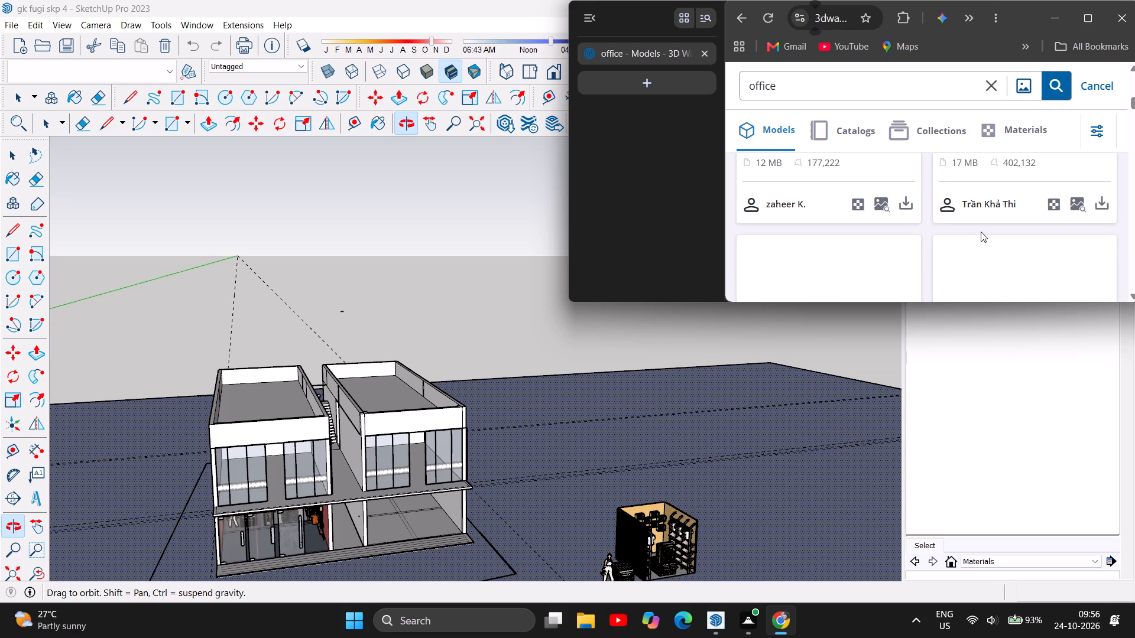
scroll(981, 232, up, 5)
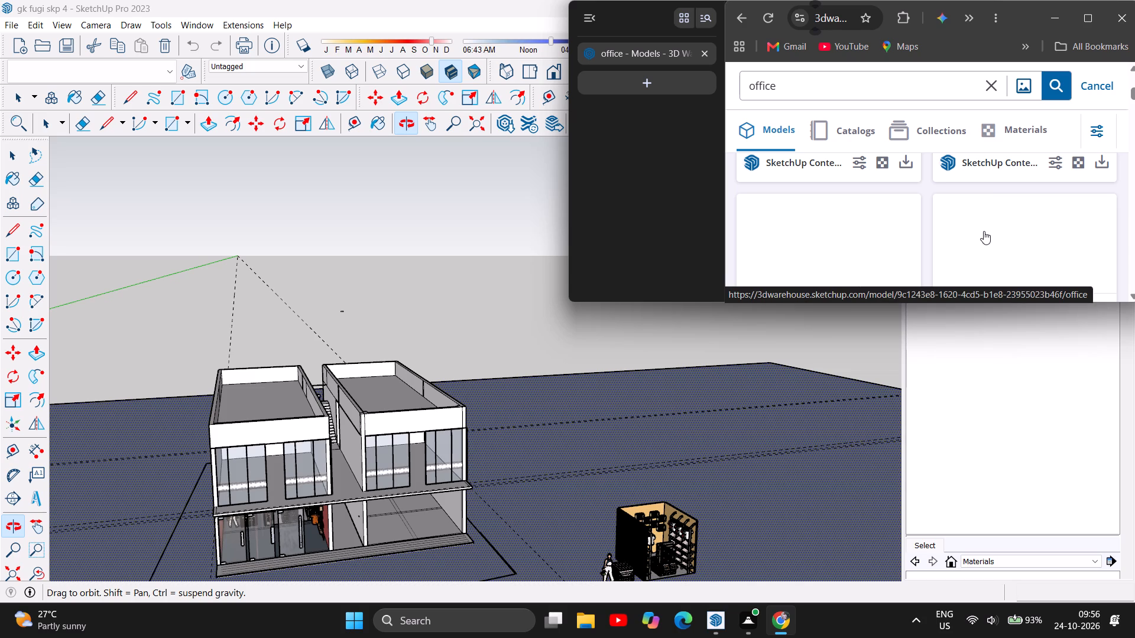
scroll(984, 230, up, 15)
scroll(984, 230, down, 5)
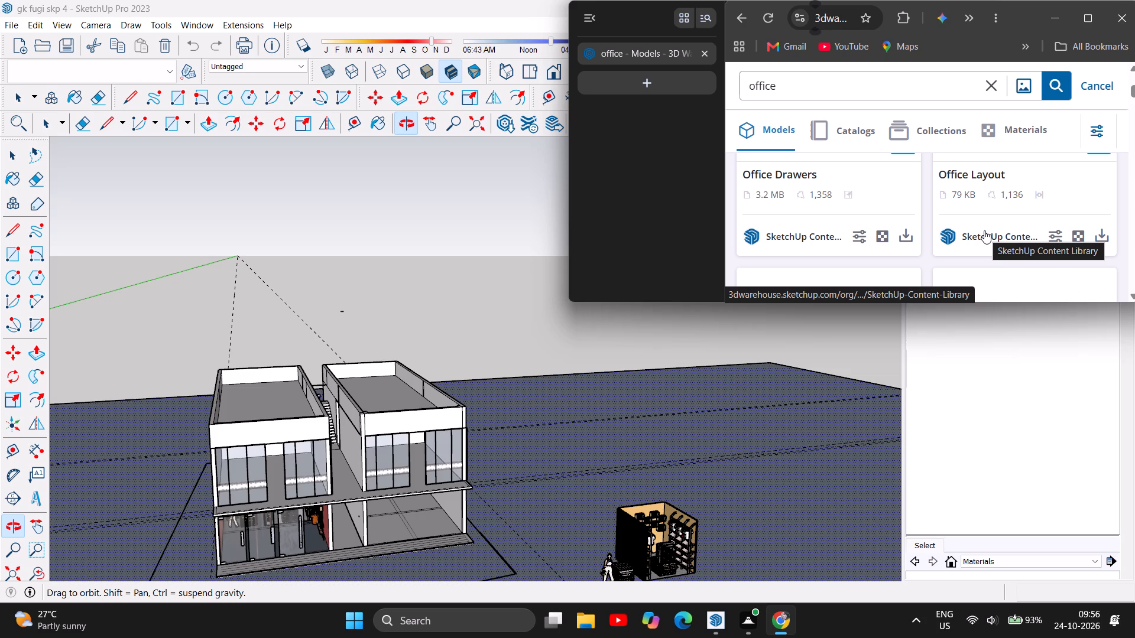
scroll(984, 230, down, 7)
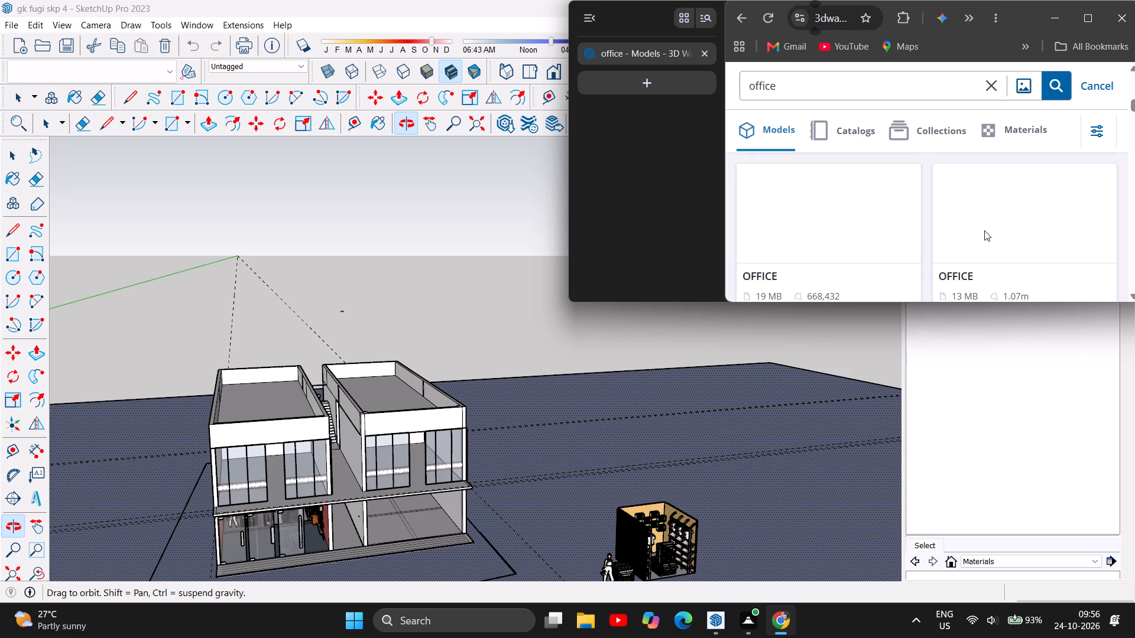
scroll(984, 230, down, 17)
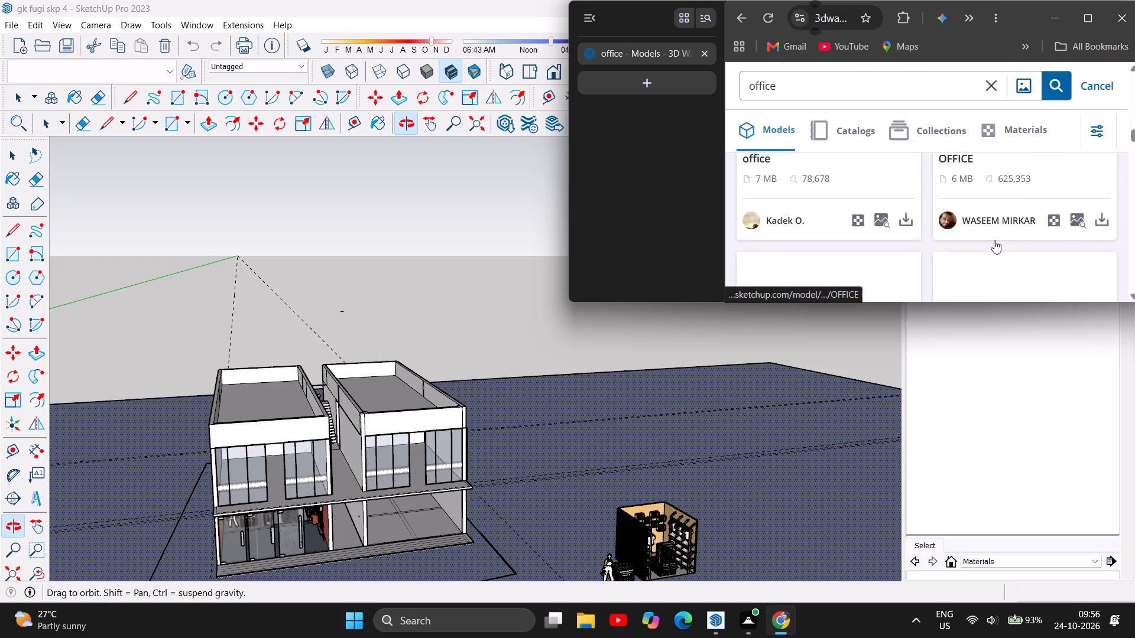
scroll(1000, 243, up, 16)
scroll(1003, 244, up, 15)
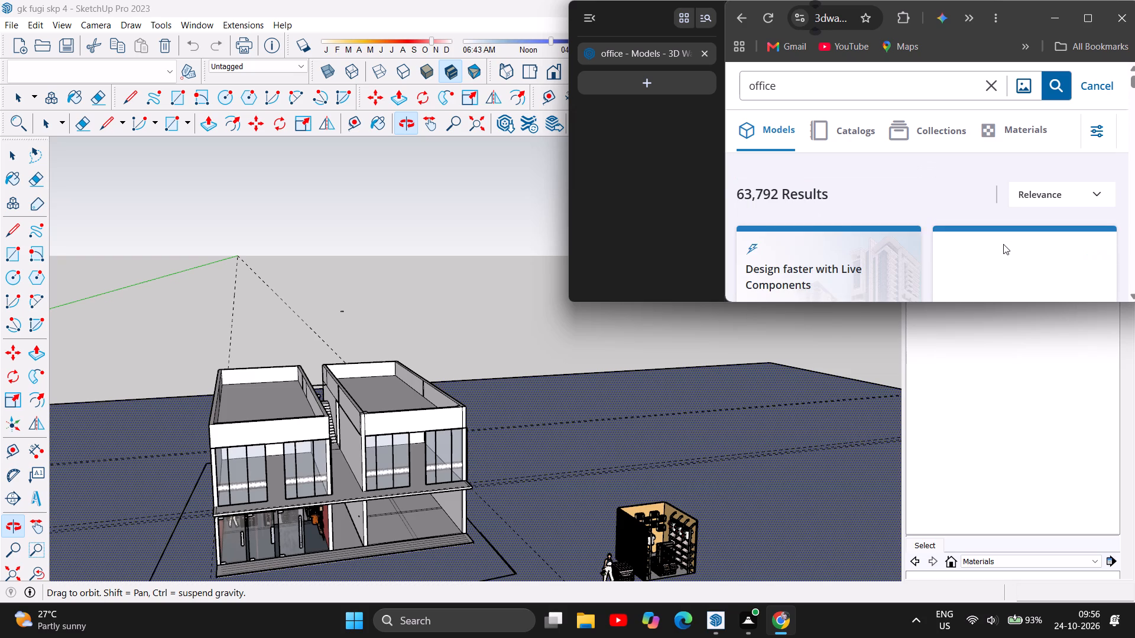
scroll(1003, 244, up, 8)
Switch to SketchUp and examine the two-storey building's front, its empty ground-floor unit and the clothing shop's side.
scroll(359, 497, down, 8)
scroll(332, 620, up, 16)
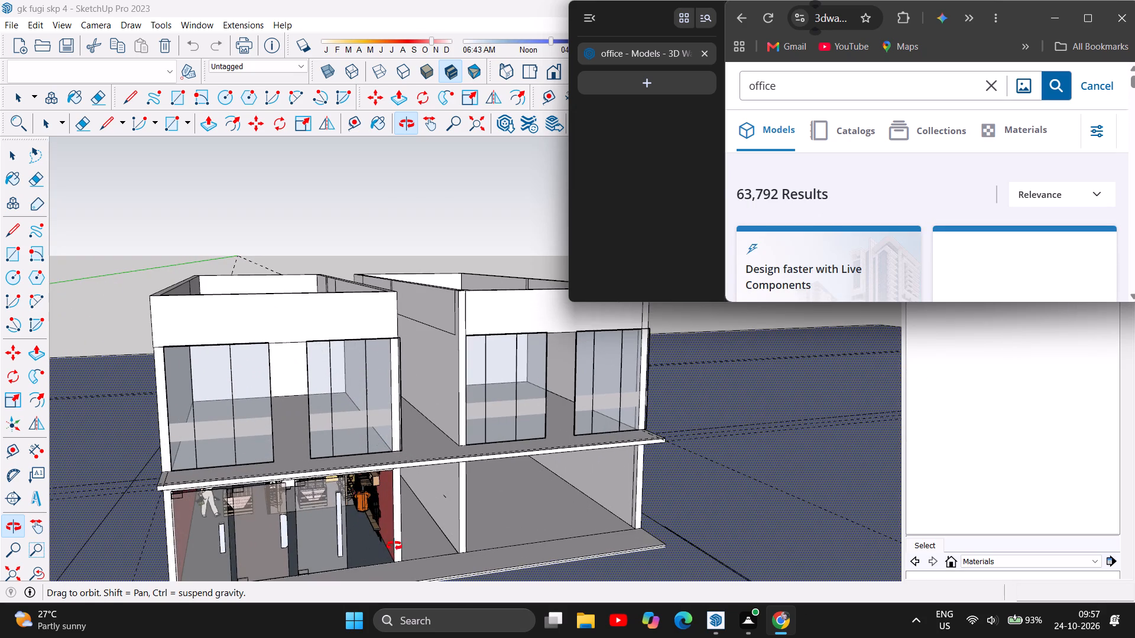
scroll(206, 304, down, 11)
drag(199, 460, 264, 421)
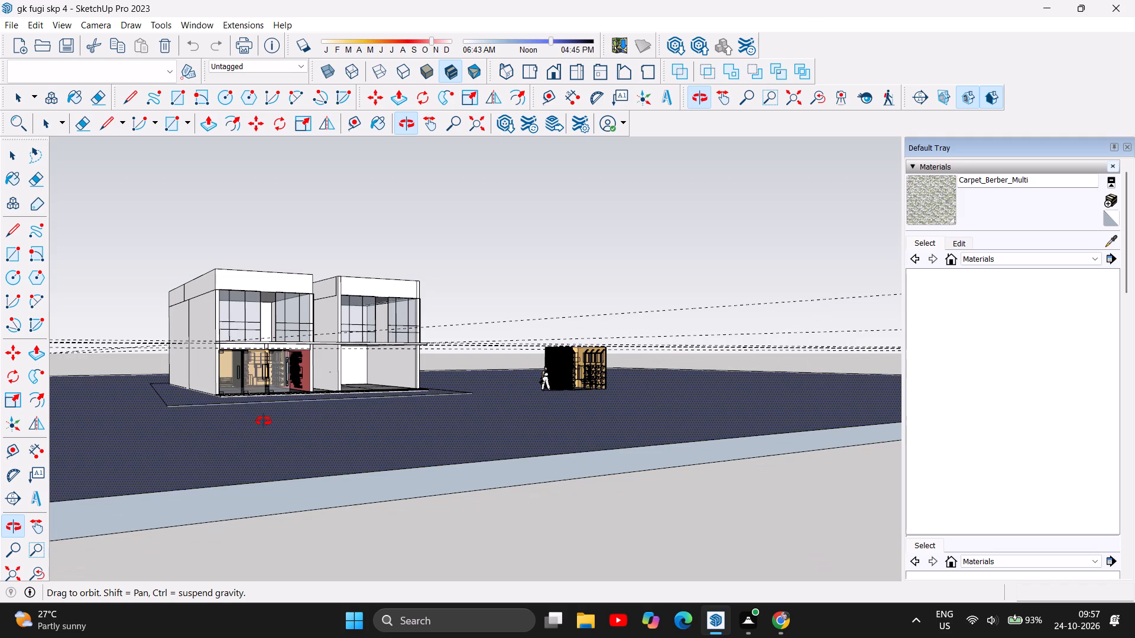
scroll(333, 367, up, 5)
drag(384, 441, 342, 435)
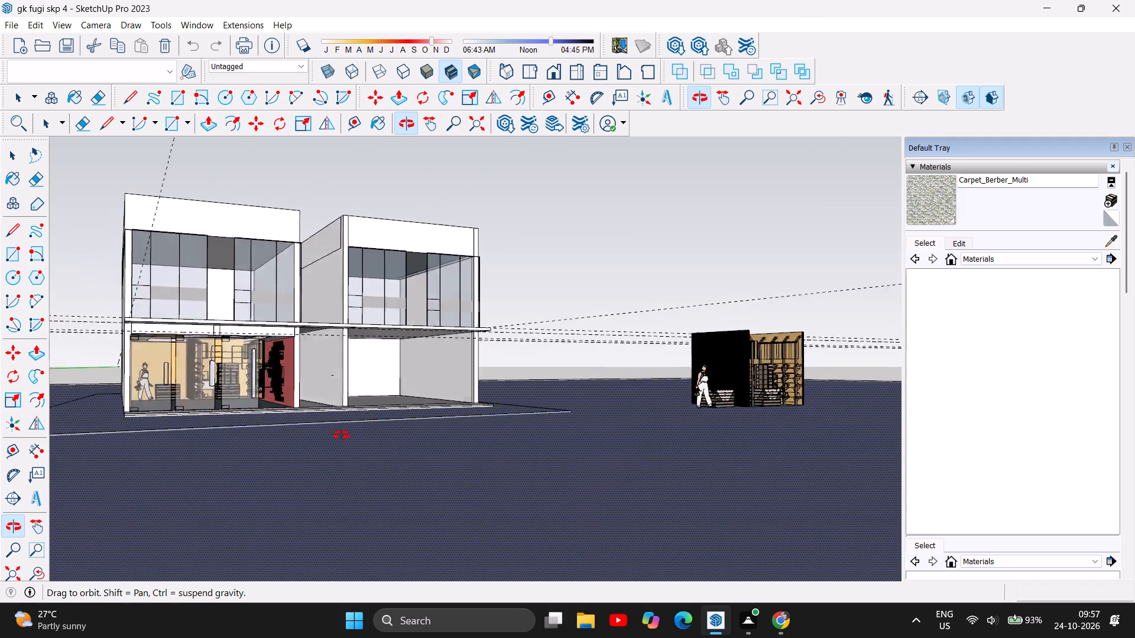
drag(342, 435, 333, 490)
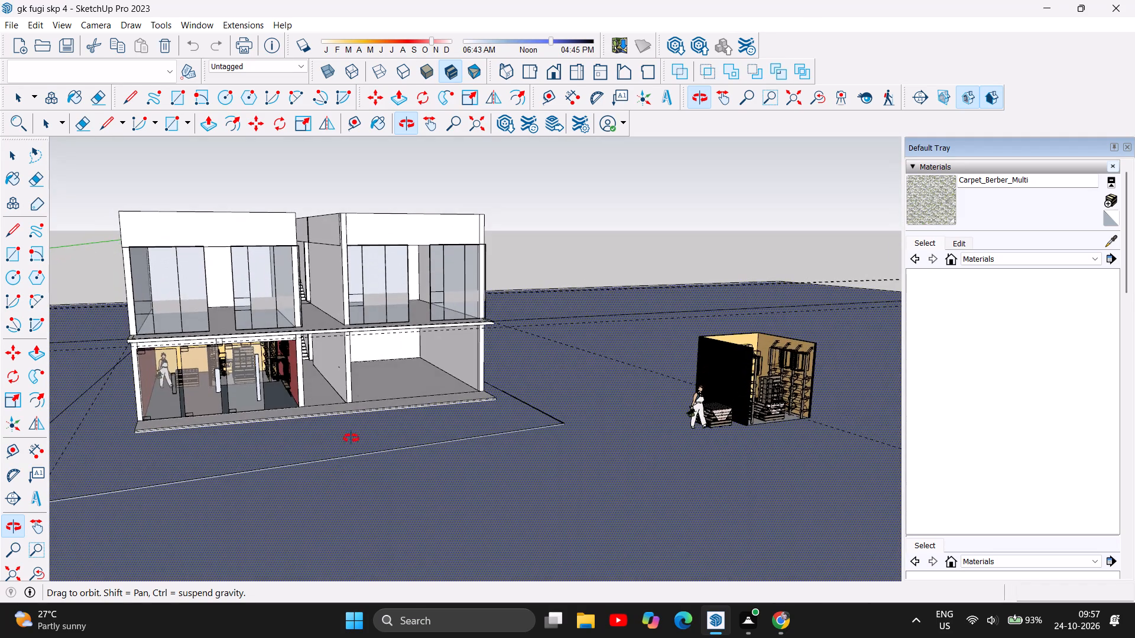
scroll(368, 310, up, 5)
drag(447, 441, 390, 415)
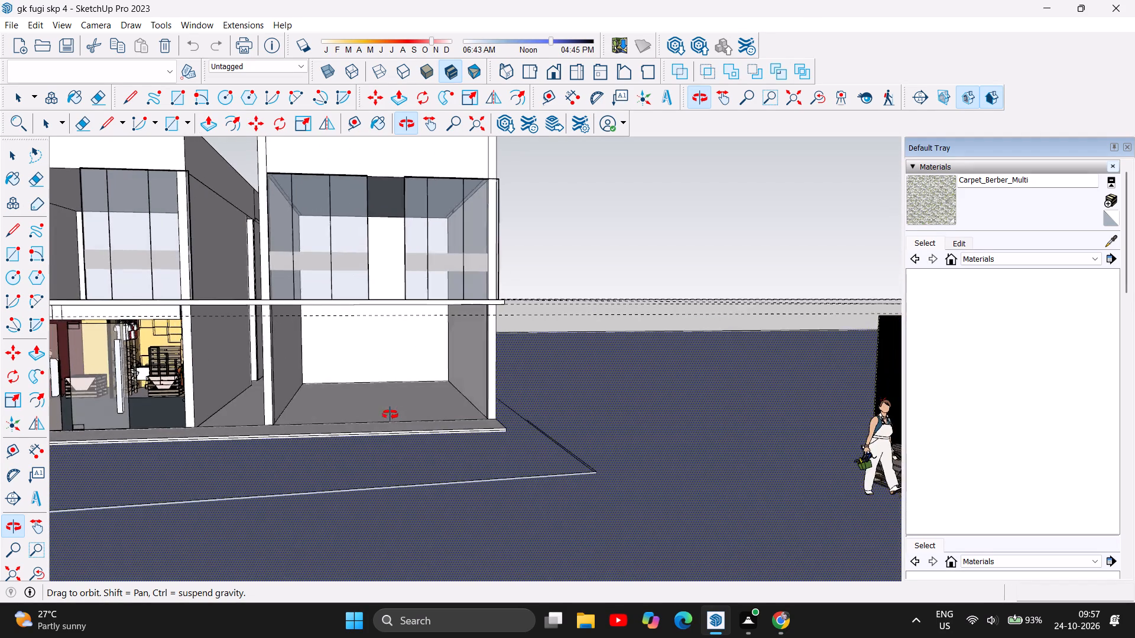
drag(390, 415, 642, 422)
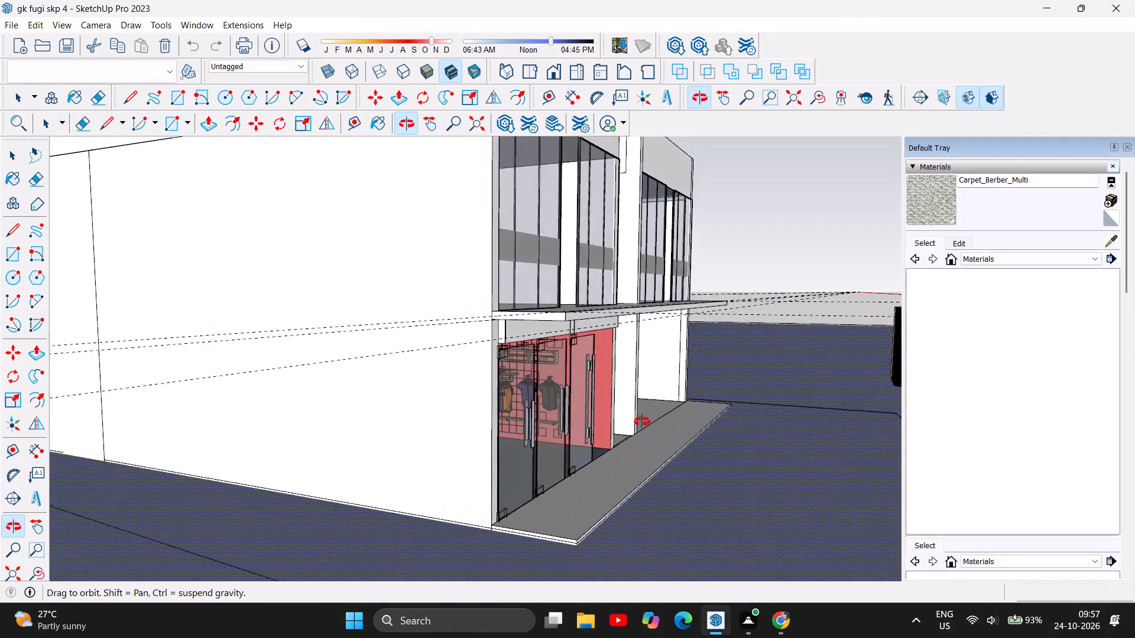
Switching between wide and close views, examine the clothing shop's glass front, the staircase passage beside it and the adjacent empty unit.
drag(642, 422, 408, 408)
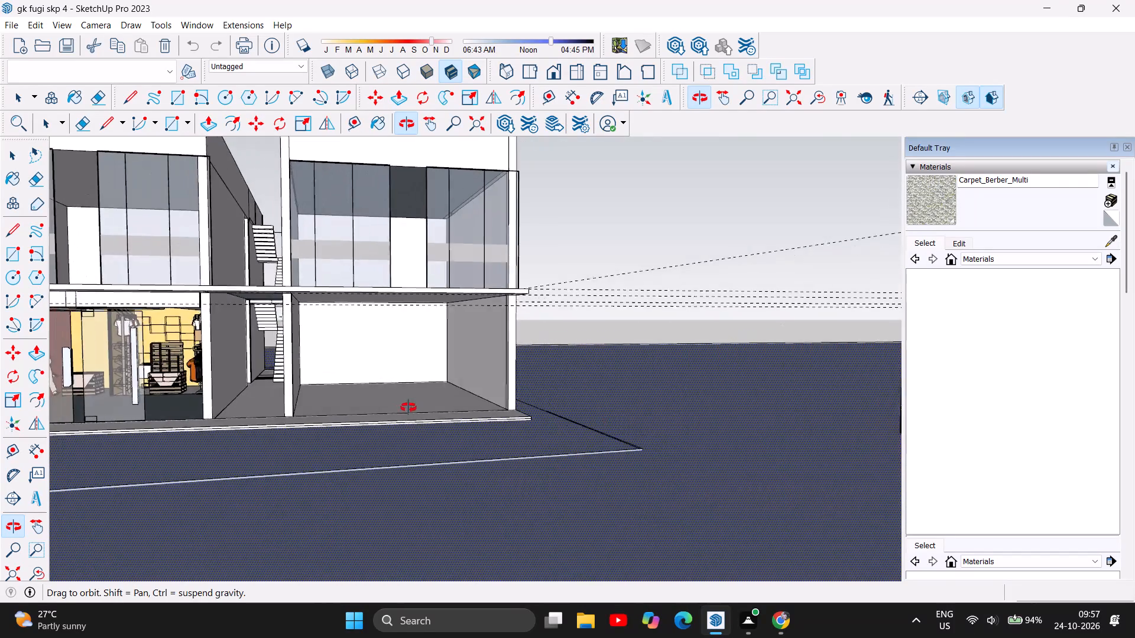
drag(408, 408, 424, 415)
scroll(431, 412, down, 4)
scroll(169, 420, up, 6)
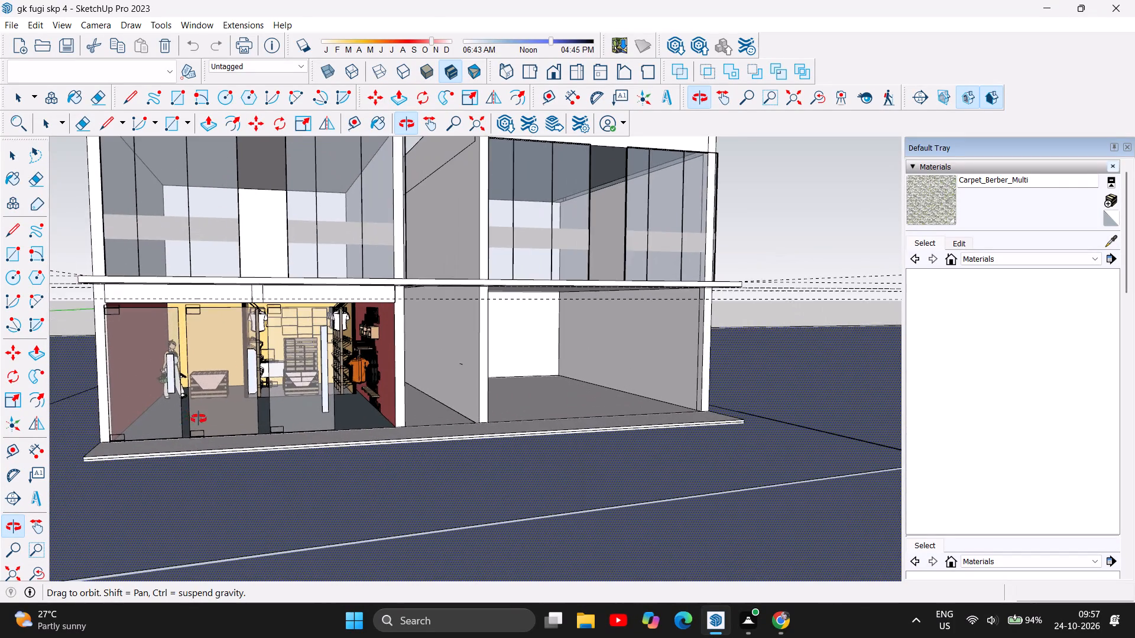
scroll(280, 412, up, 6)
scroll(325, 440, up, 4)
scroll(567, 398, up, 4)
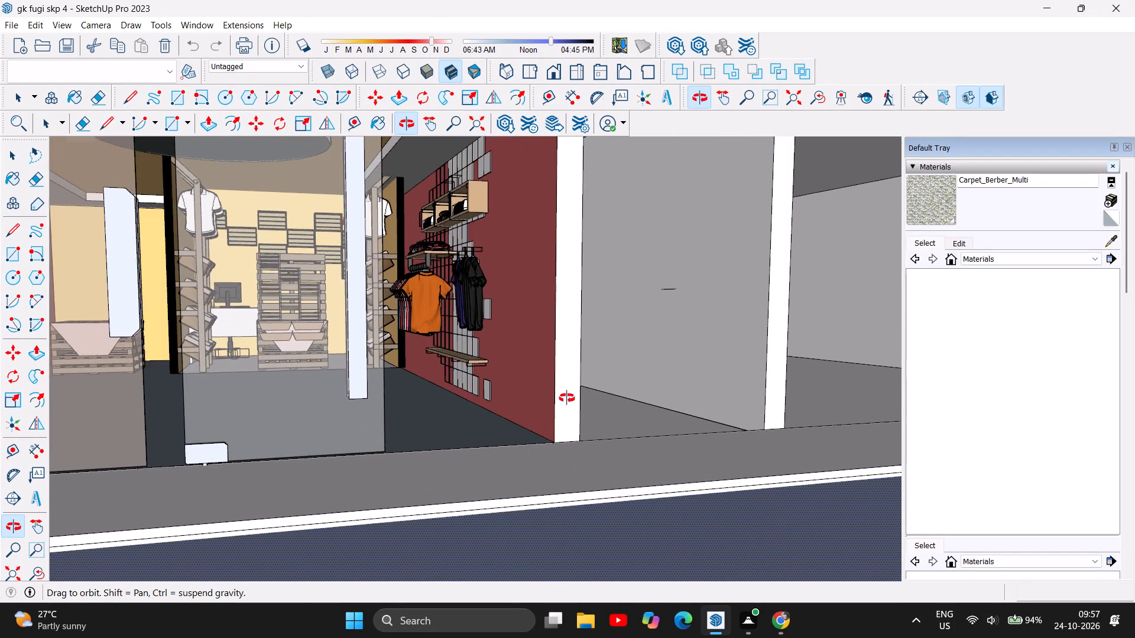
drag(513, 405, 358, 416)
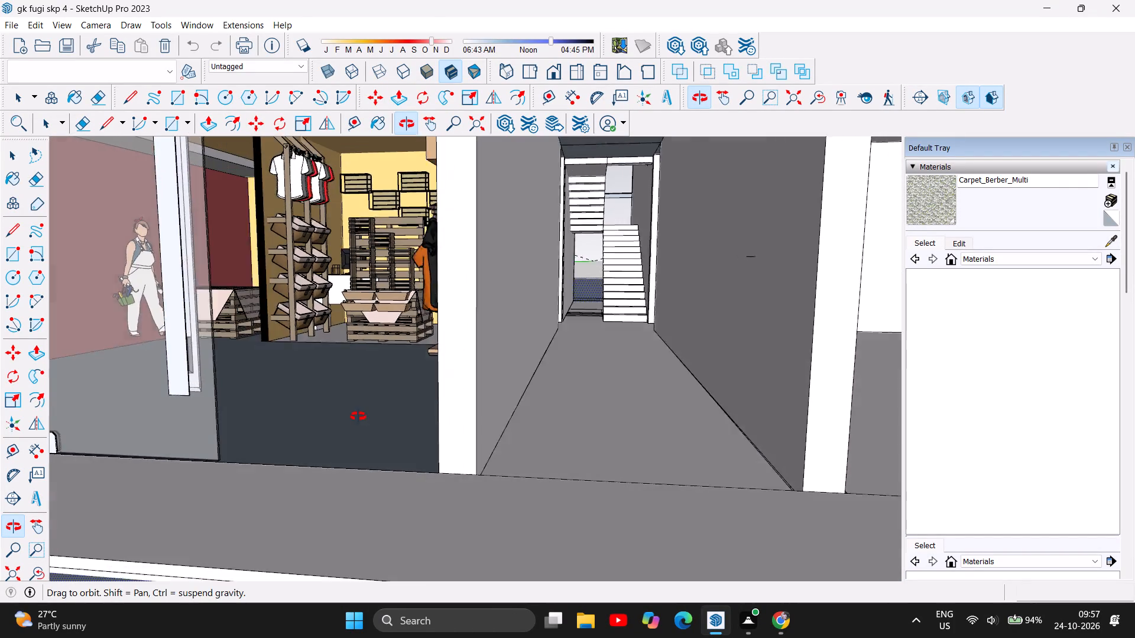
drag(358, 416, 351, 414)
scroll(352, 413, down, 6)
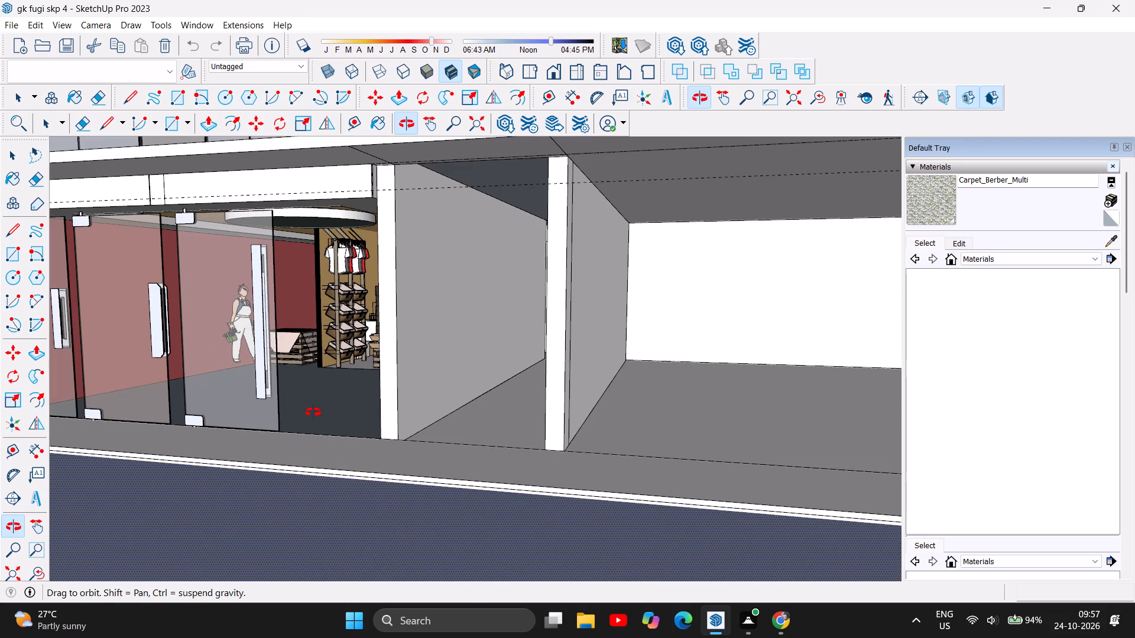
scroll(313, 412, up, 2)
drag(299, 429, 409, 429)
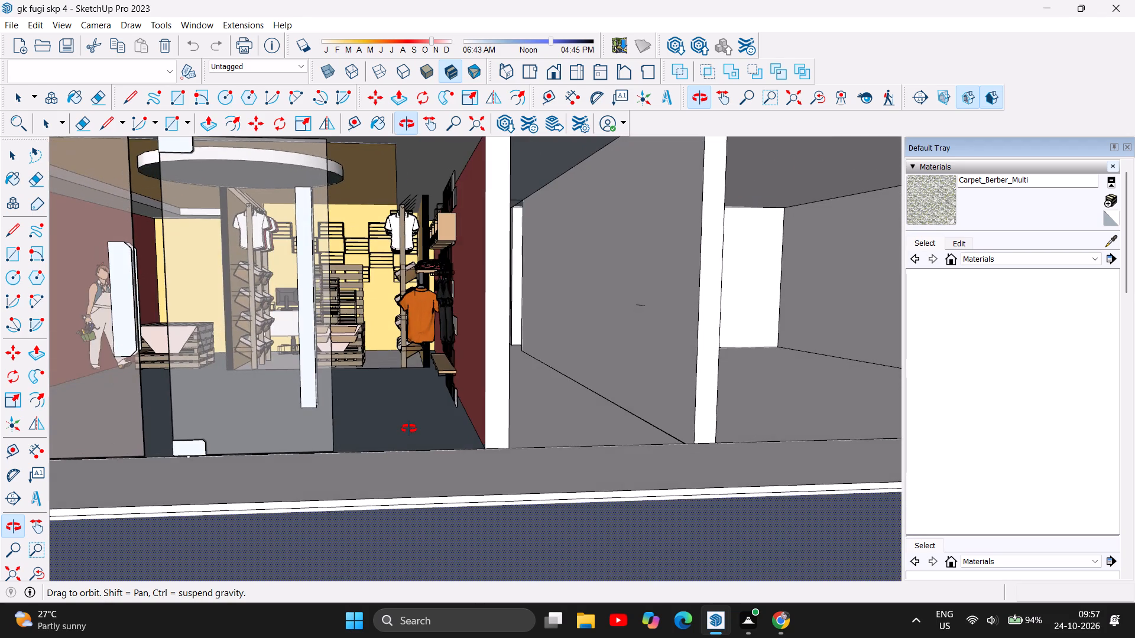
Examine the whole two-storey building, comparing the empty ground-floor unit with the clothing shop and checking the facade from both front corners.
scroll(409, 429, down, 9)
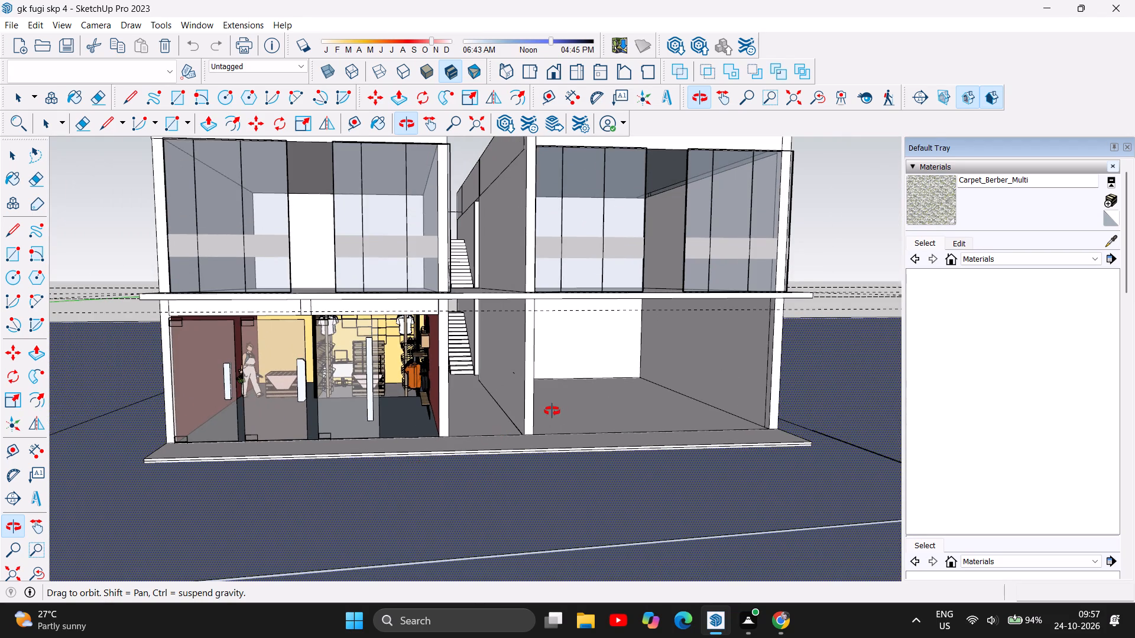
scroll(585, 410, up, 3)
scroll(585, 411, down, 8)
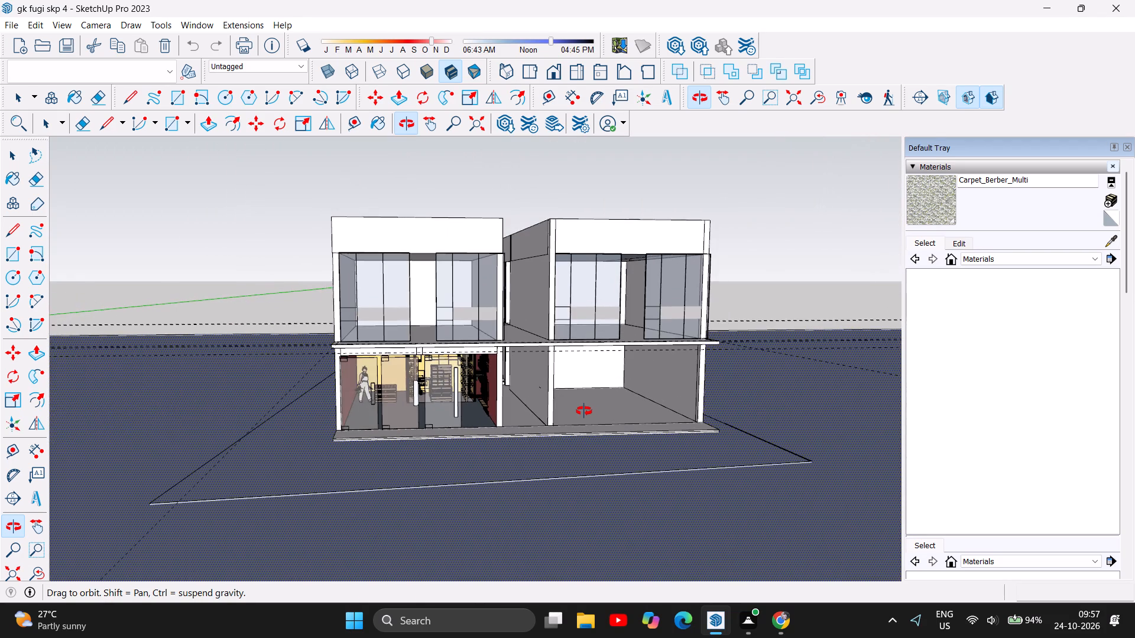
scroll(585, 418, up, 13)
scroll(585, 418, down, 6)
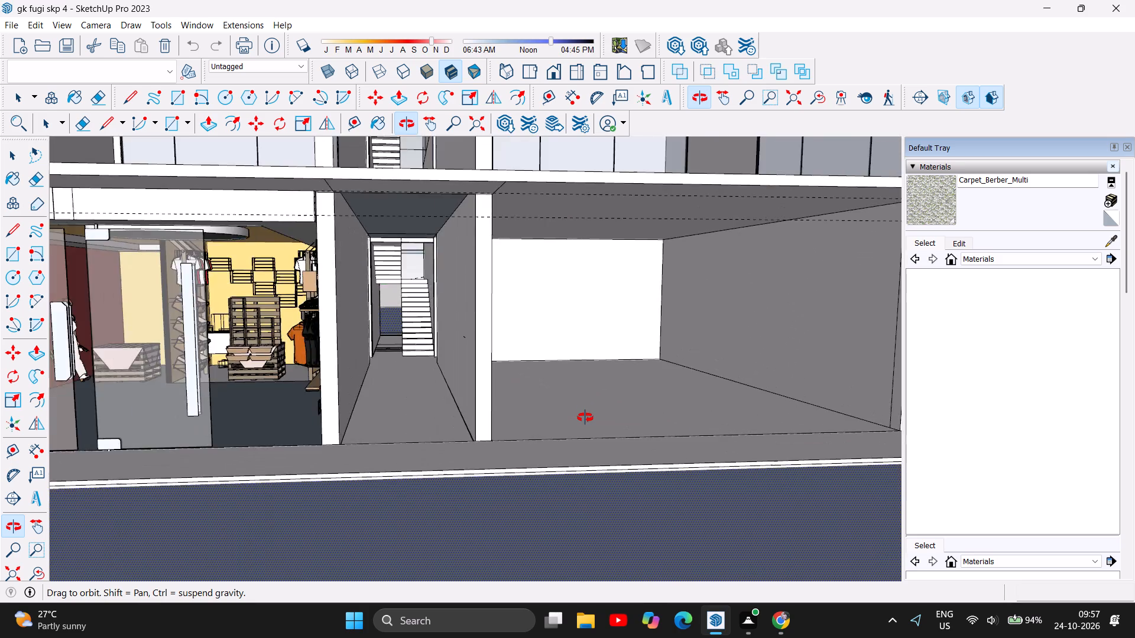
scroll(585, 418, down, 12)
drag(570, 432, 327, 425)
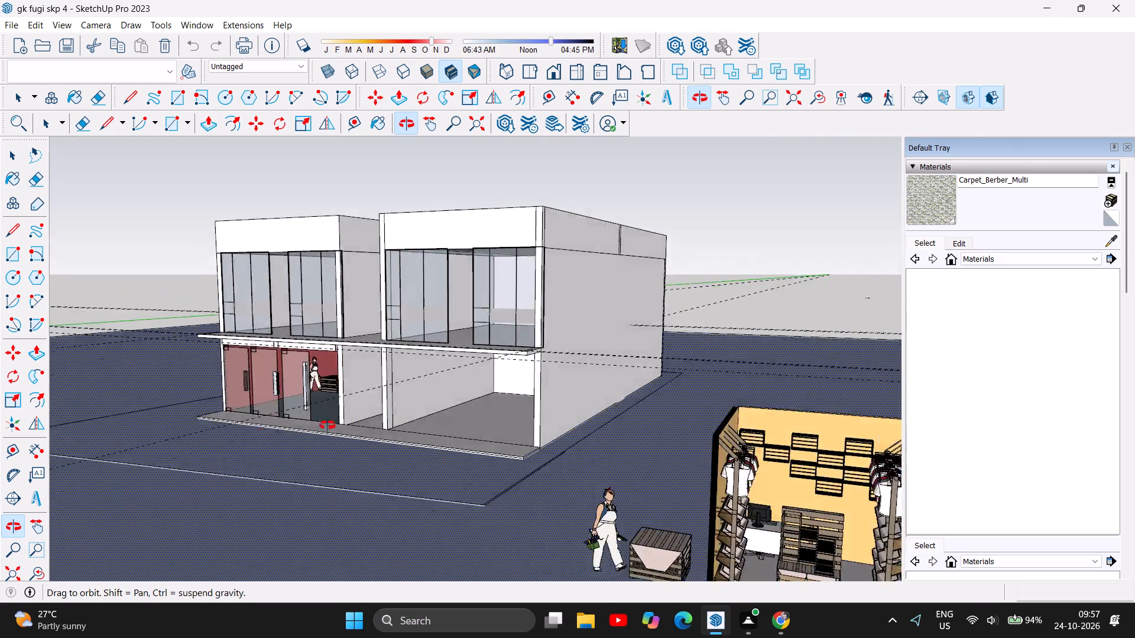
drag(327, 425, 702, 484)
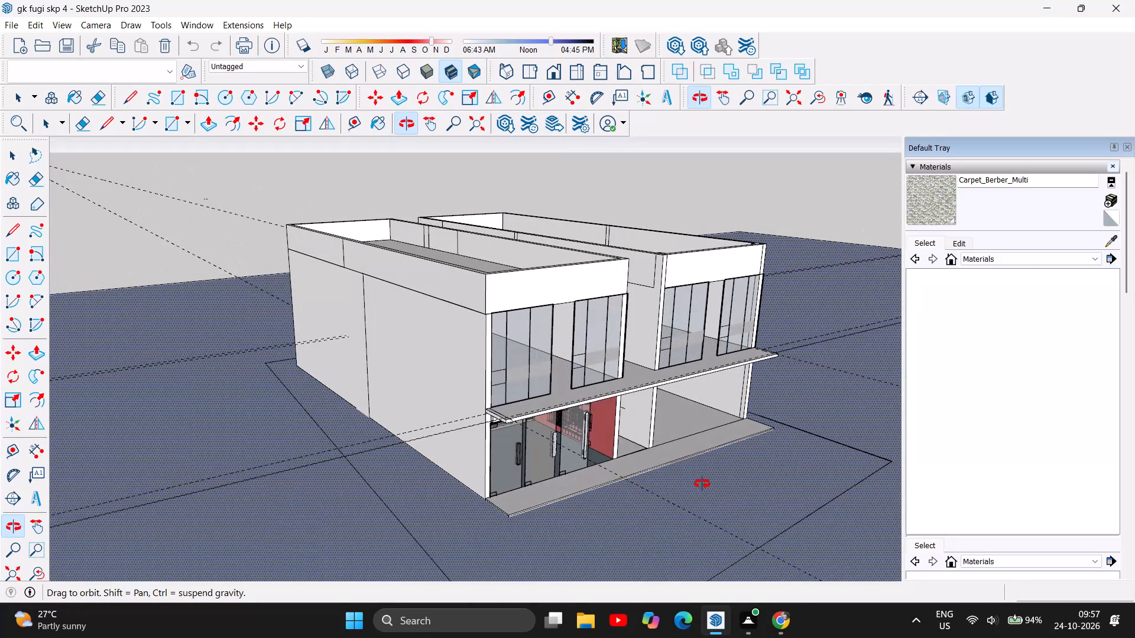
scroll(702, 484, down, 5)
scroll(702, 484, up, 5)
scroll(564, 415, up, 5)
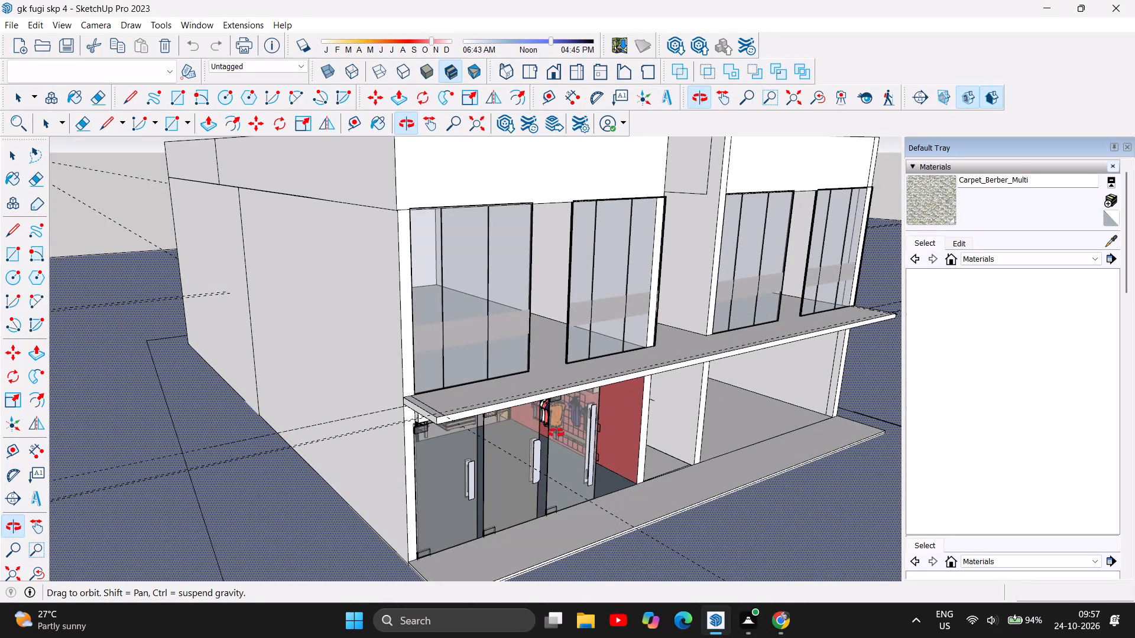
Switch to Chrome and browse down through the 3D Warehouse office results, examining the thumbnails for a suitable office model.
click(776, 633)
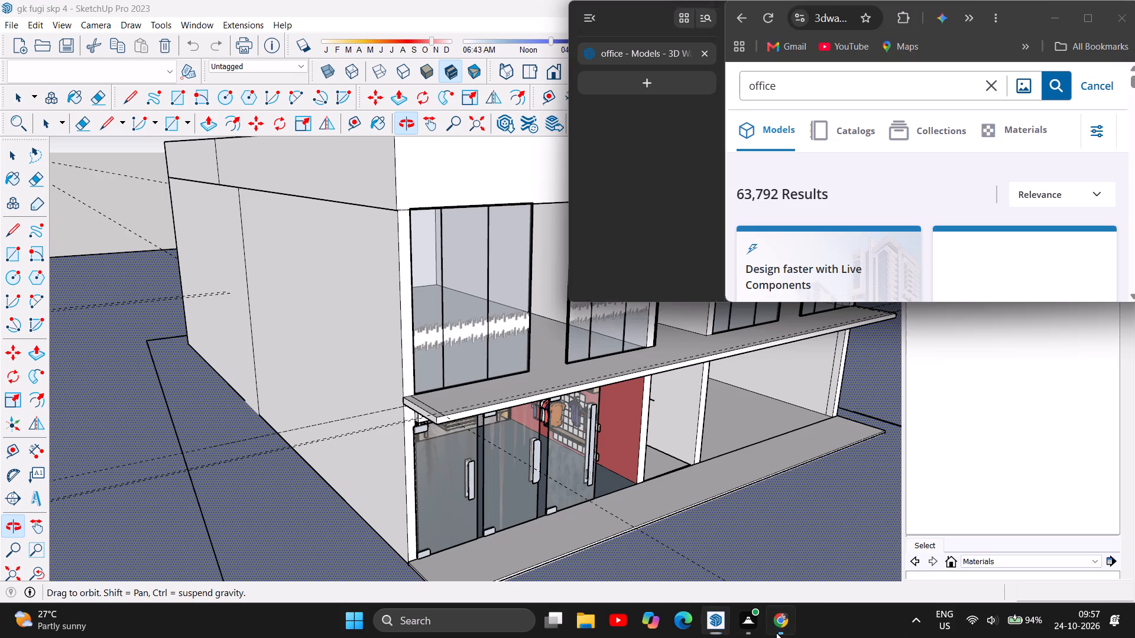
scroll(884, 319, down, 2)
scroll(949, 199, down, 5)
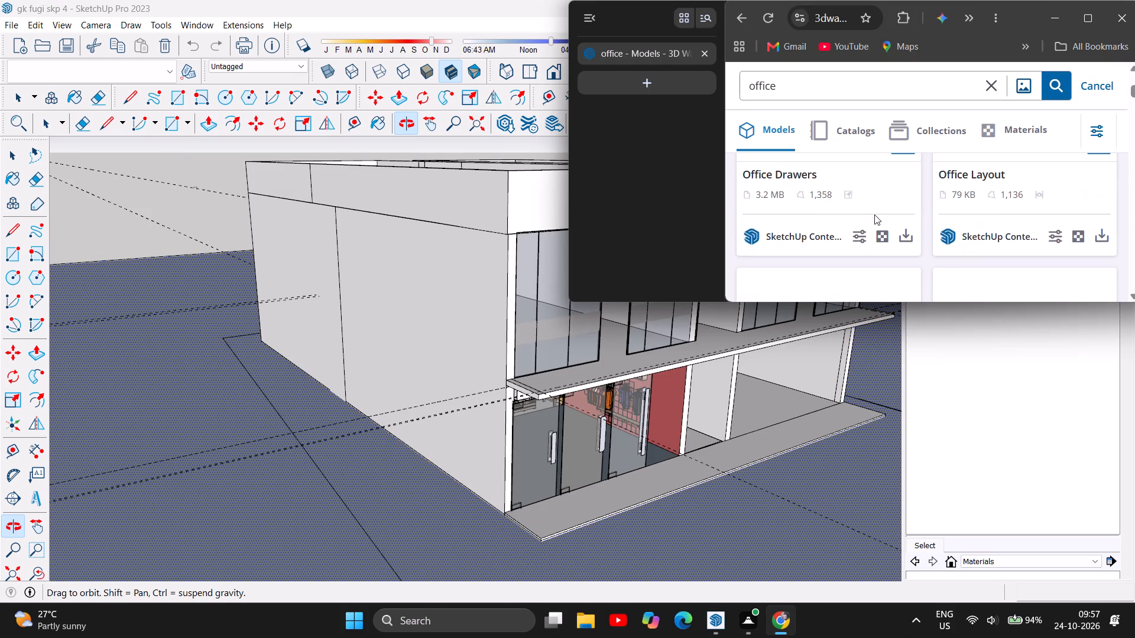
scroll(937, 225, up, 7)
scroll(937, 225, down, 12)
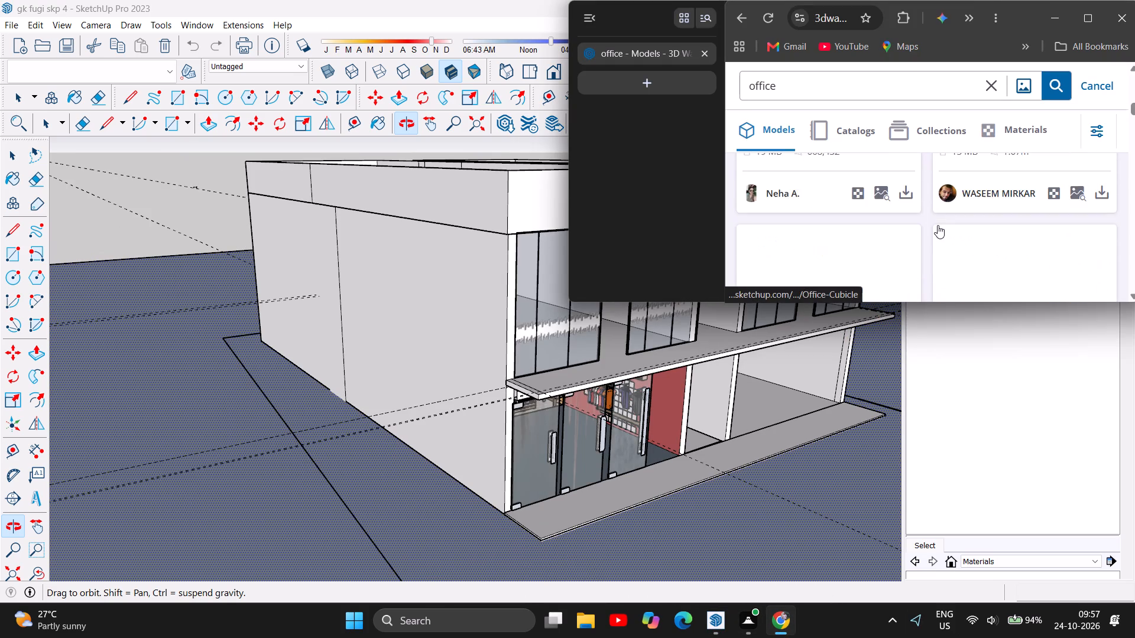
scroll(938, 225, down, 20)
scroll(938, 225, down, 16)
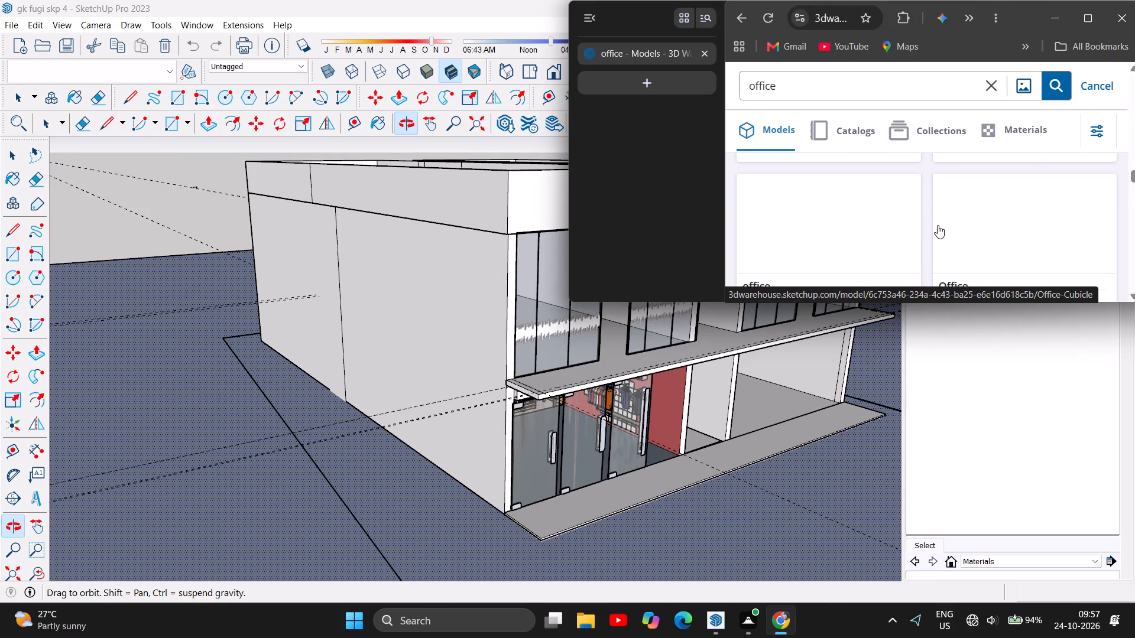
scroll(938, 225, down, 14)
scroll(938, 225, down, 14)
scroll(937, 226, down, 7)
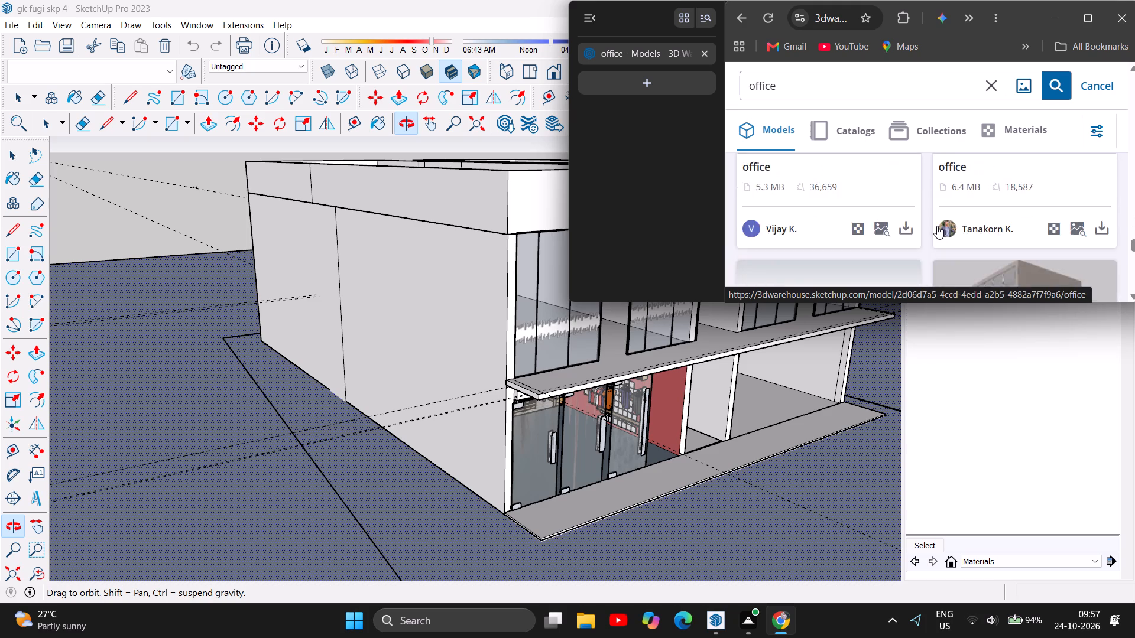
scroll(937, 226, down, 13)
scroll(937, 226, up, 4)
scroll(937, 226, down, 1)
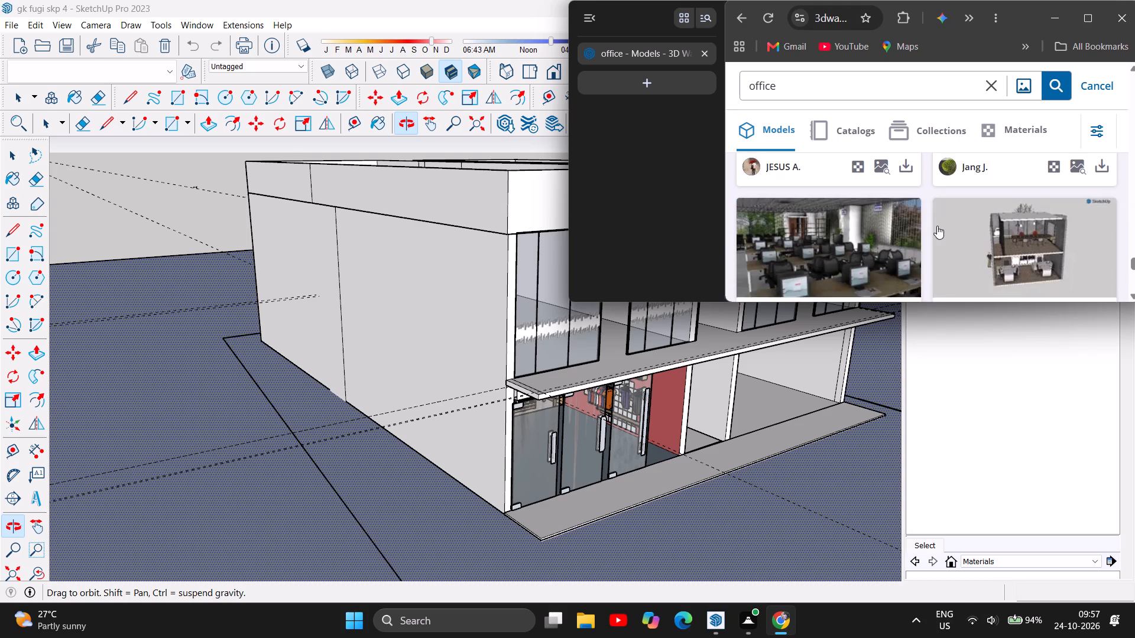
Download the 1.6 MB "office" furniture model with 95,820 polygons from the office results.
scroll(937, 226, down, 1)
scroll(933, 228, up, 5)
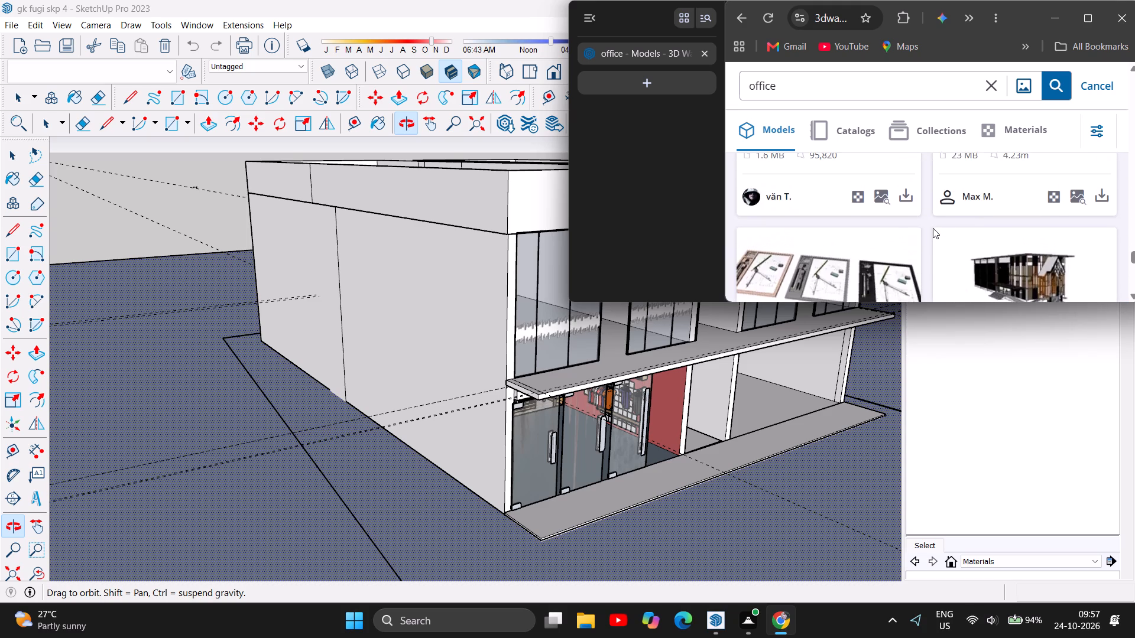
scroll(933, 228, up, 2)
scroll(869, 213, down, 1)
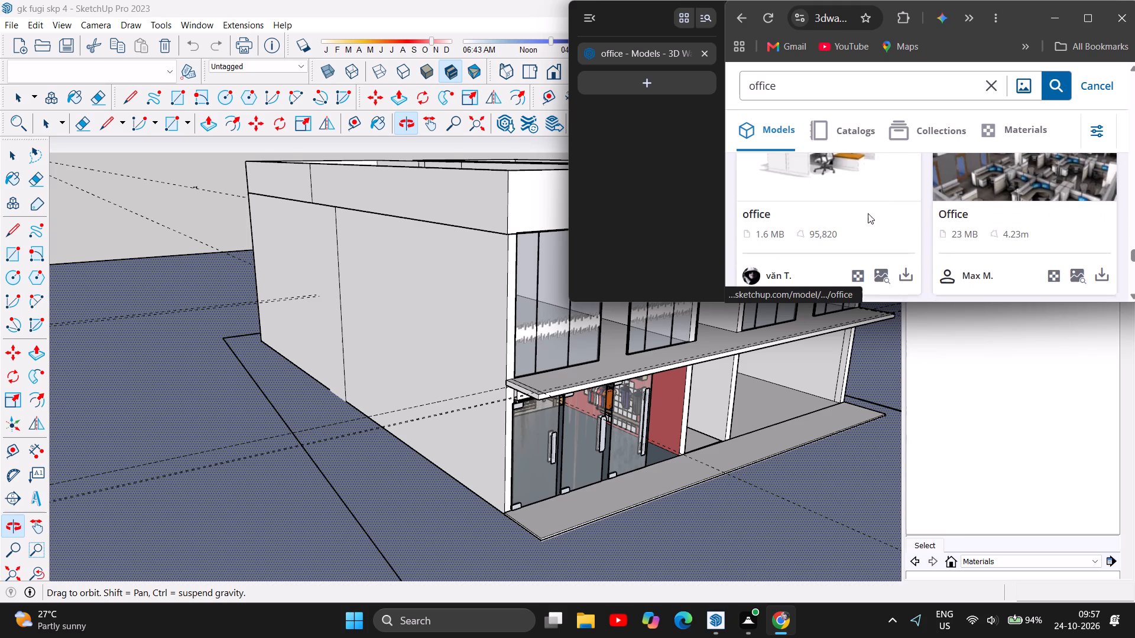
scroll(832, 205, up, 1)
scroll(829, 205, down, 1)
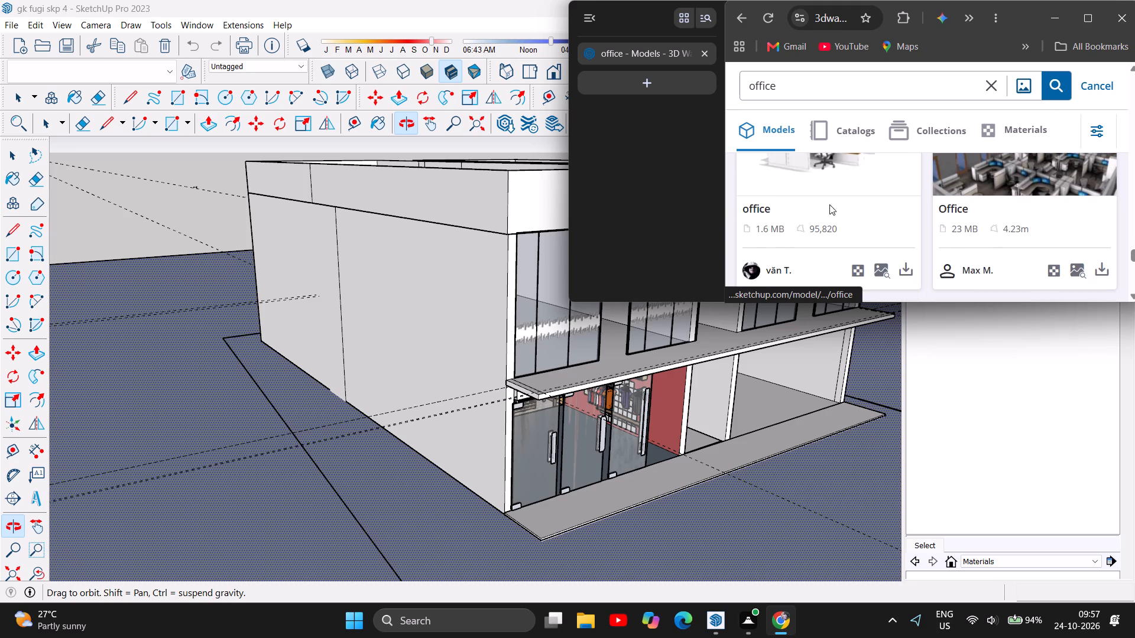
click(912, 275)
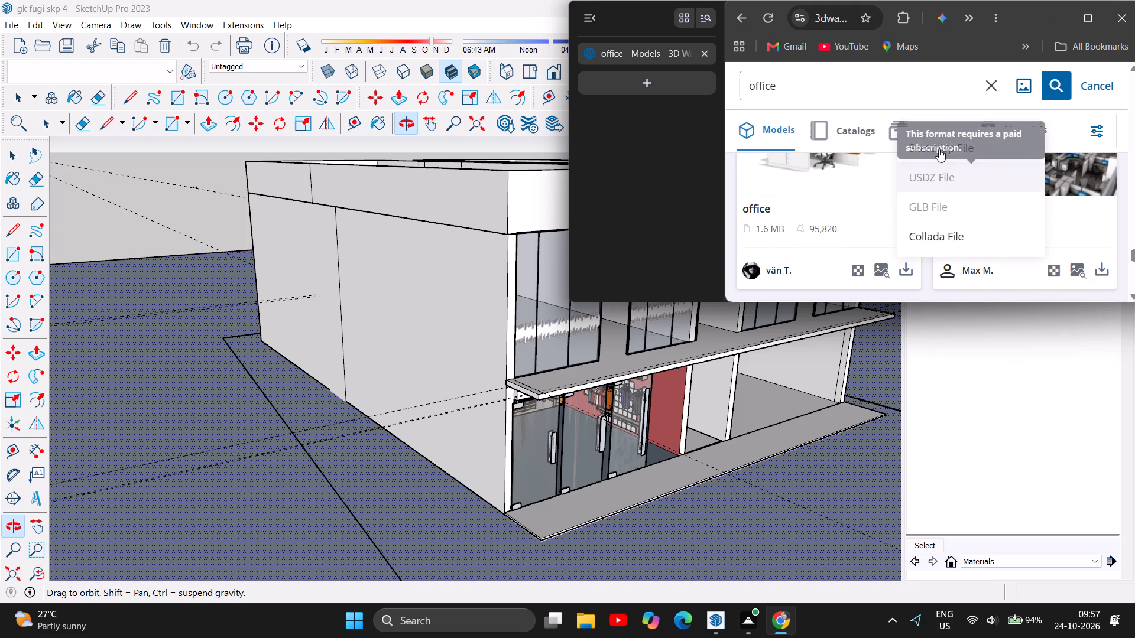
click(939, 149)
Examine the office results around the downloaded model, continue to the end of the list and request more results.
scroll(922, 220, up, 4)
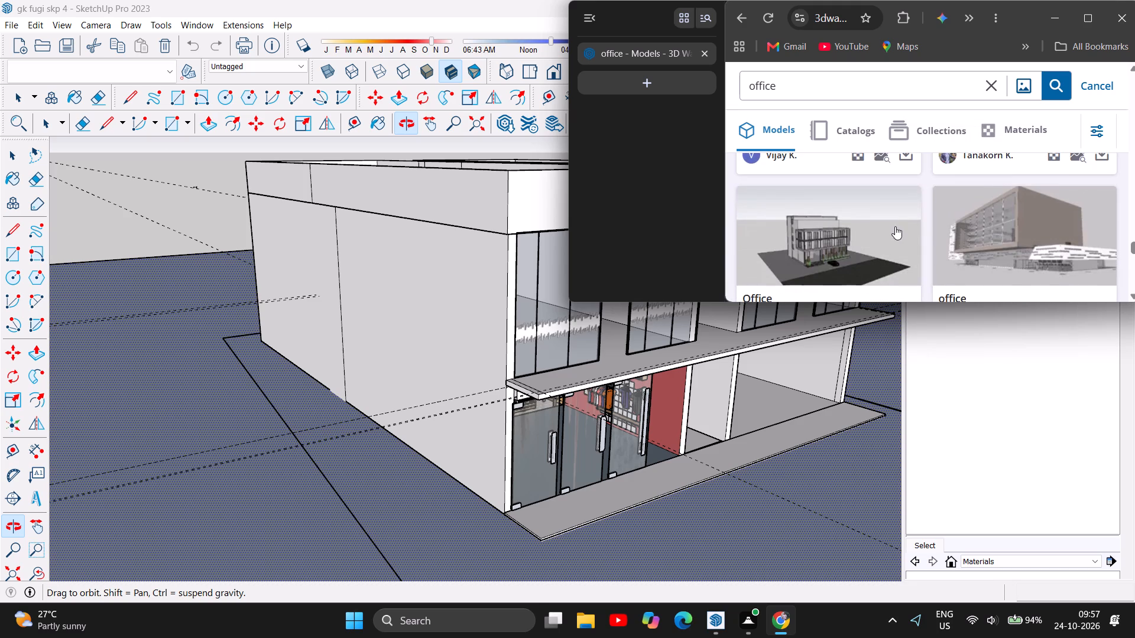
scroll(887, 229, up, 3)
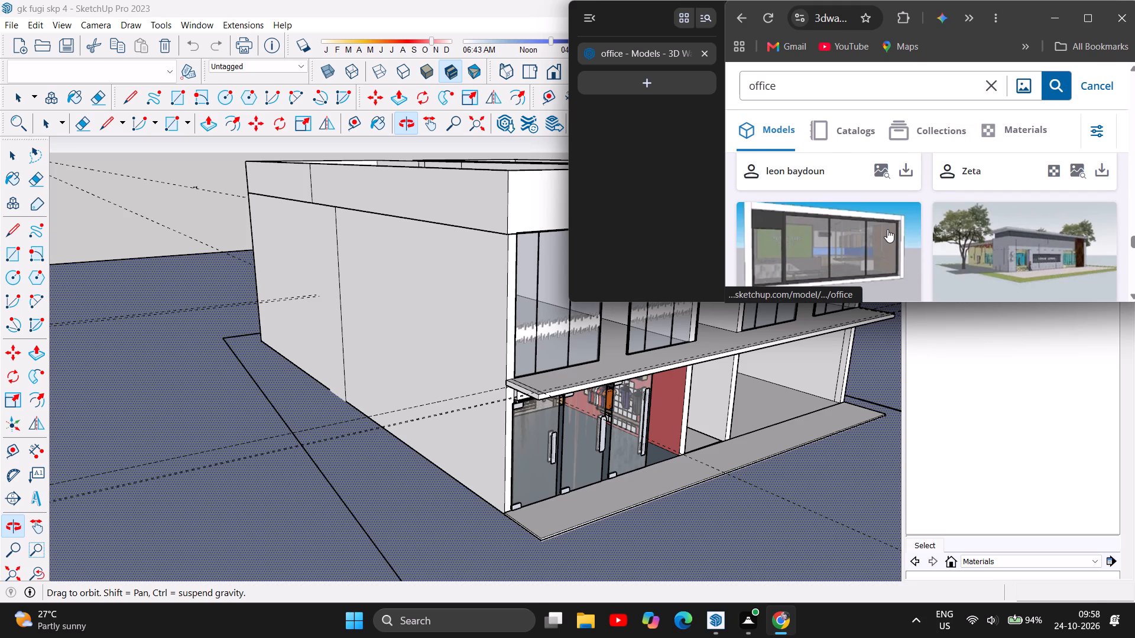
scroll(887, 226, up, 2)
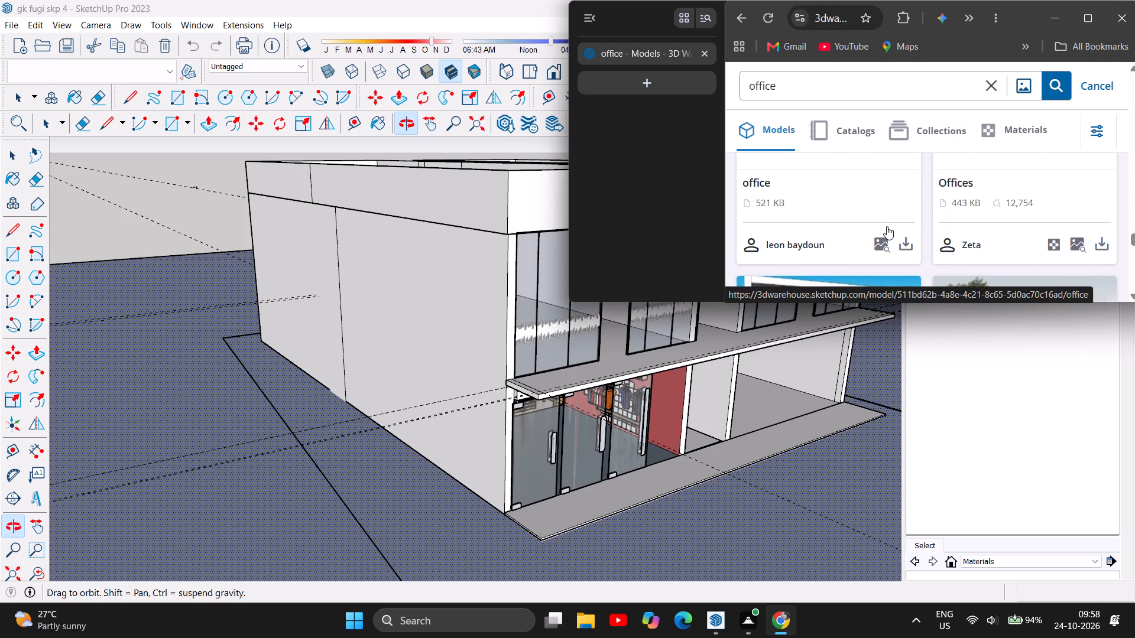
scroll(915, 224, down, 11)
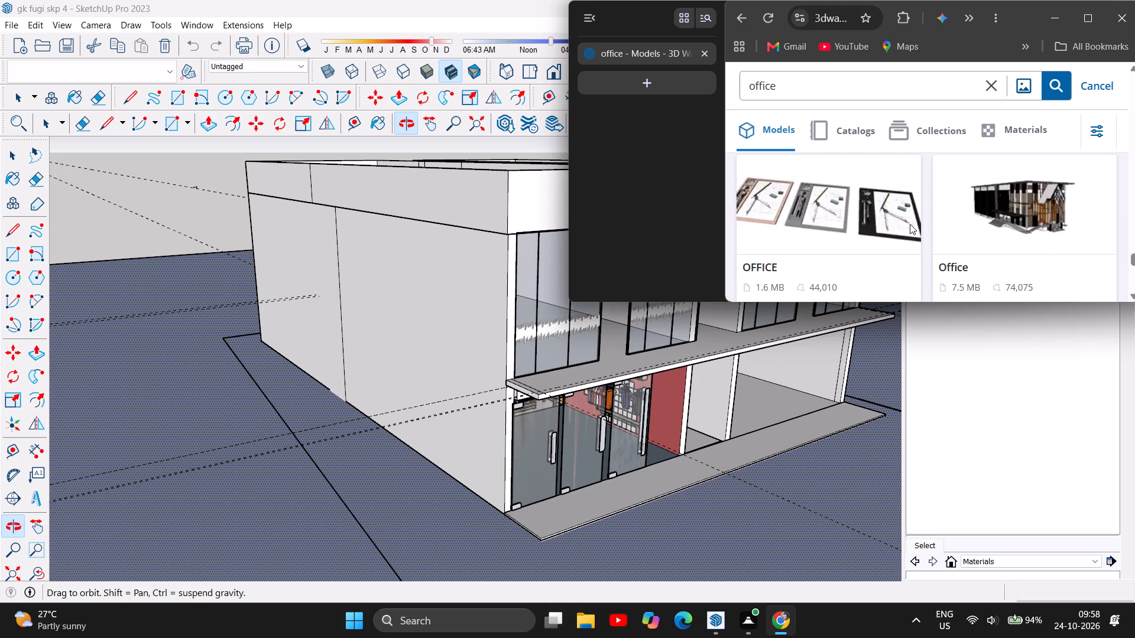
scroll(910, 224, down, 8)
scroll(909, 223, up, 3)
scroll(907, 222, down, 1)
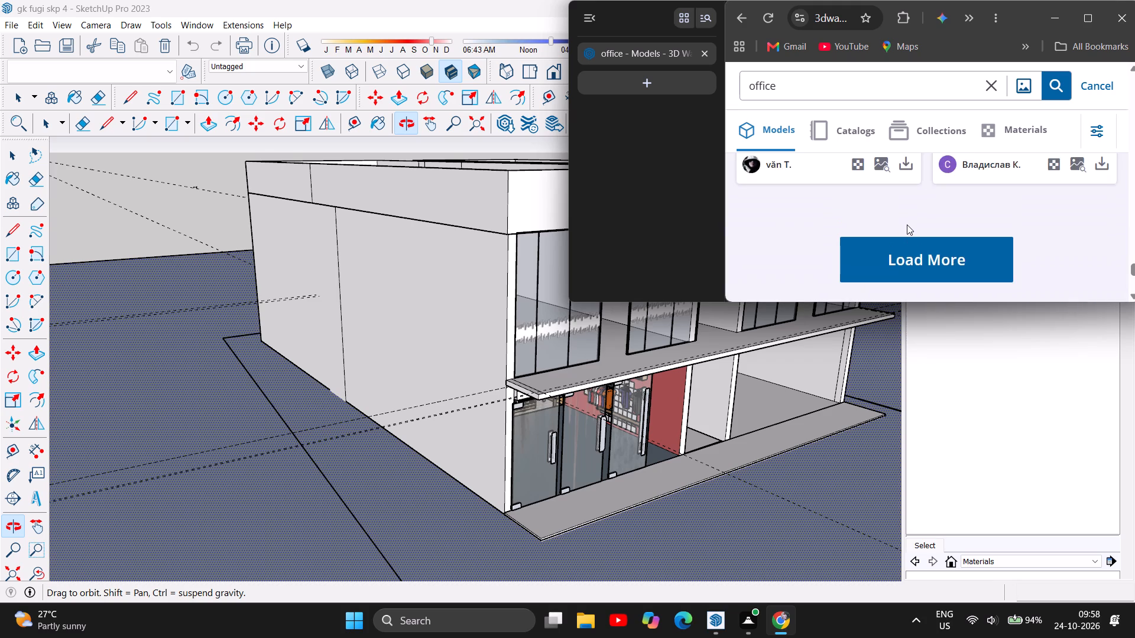
click(906, 195)
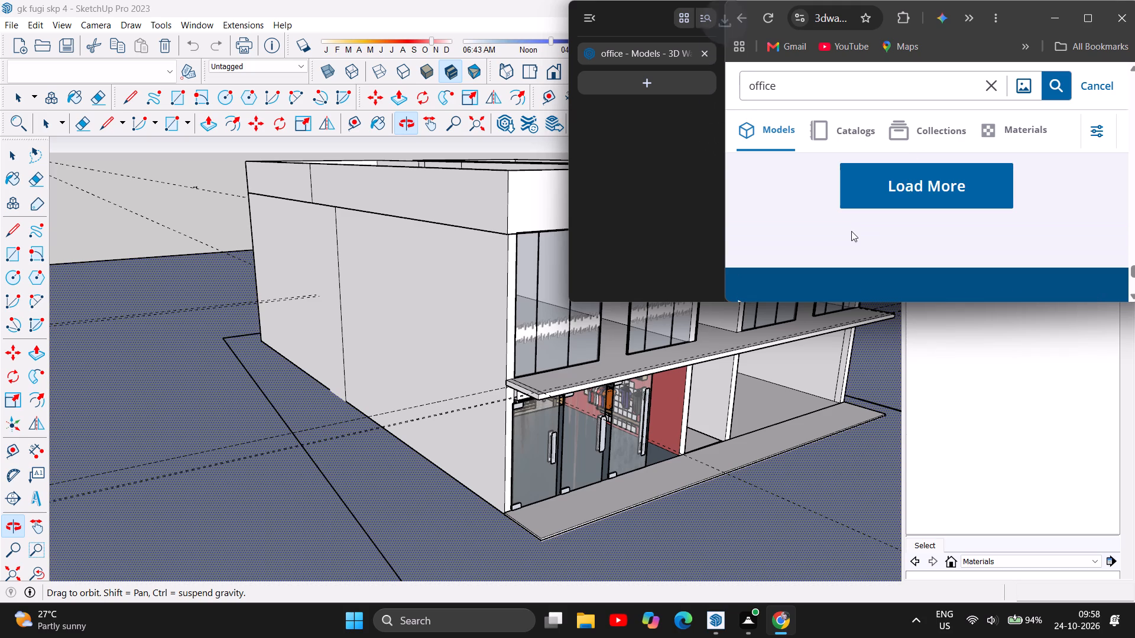
Review the office model results again from the end of the list back up to the Live Component models at the start.
scroll(884, 230, up, 8)
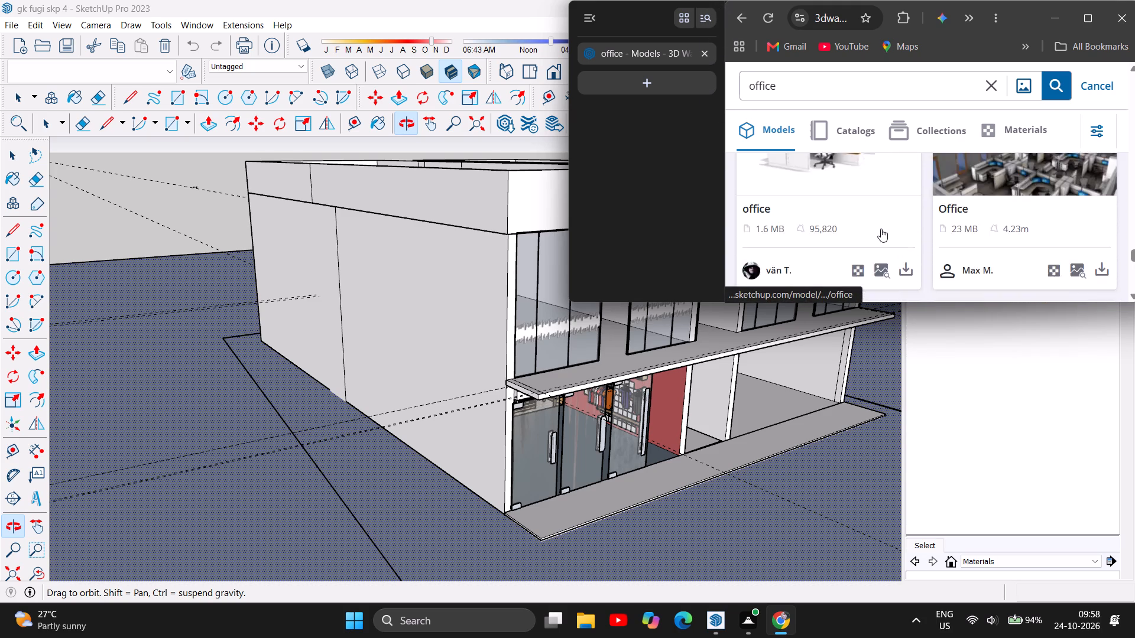
scroll(881, 229, up, 13)
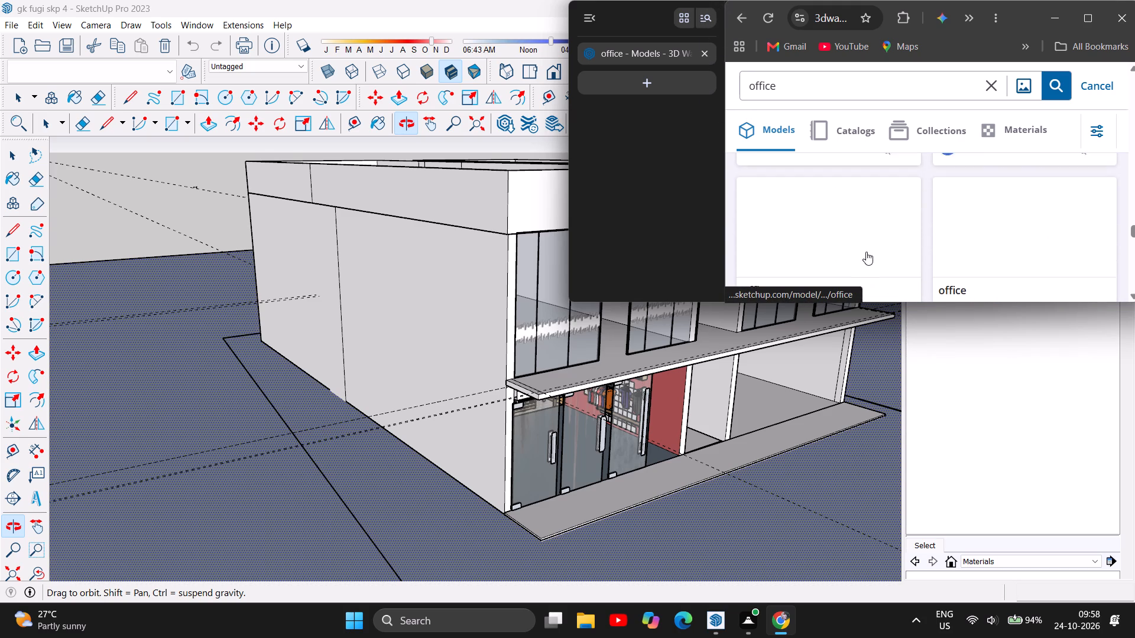
scroll(866, 252, up, 3)
scroll(866, 252, down, 1)
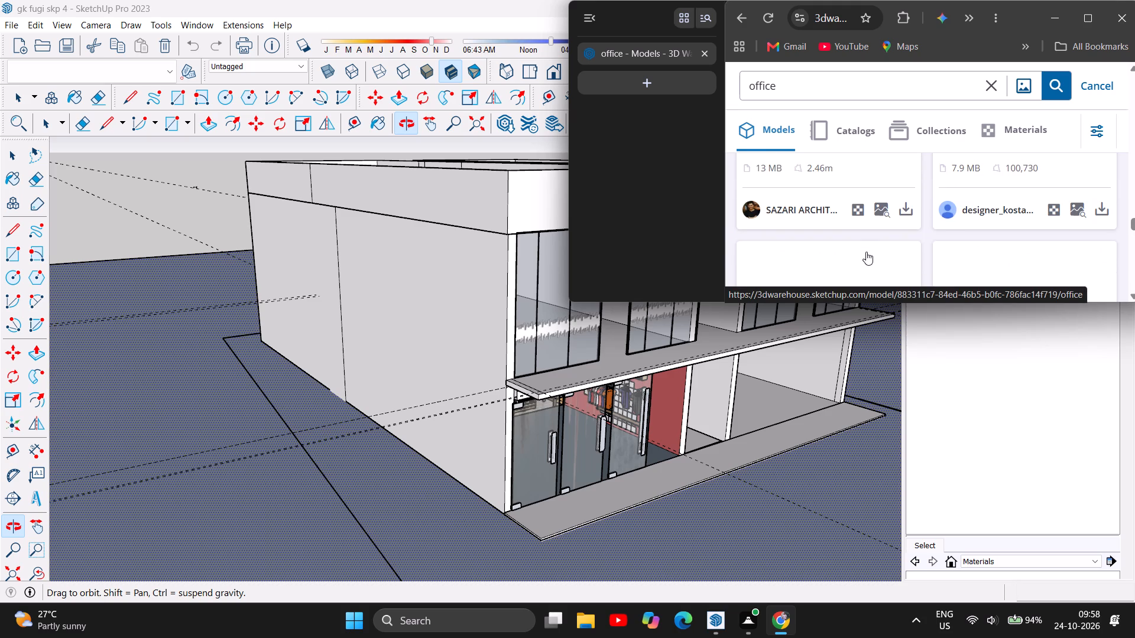
scroll(866, 252, down, 2)
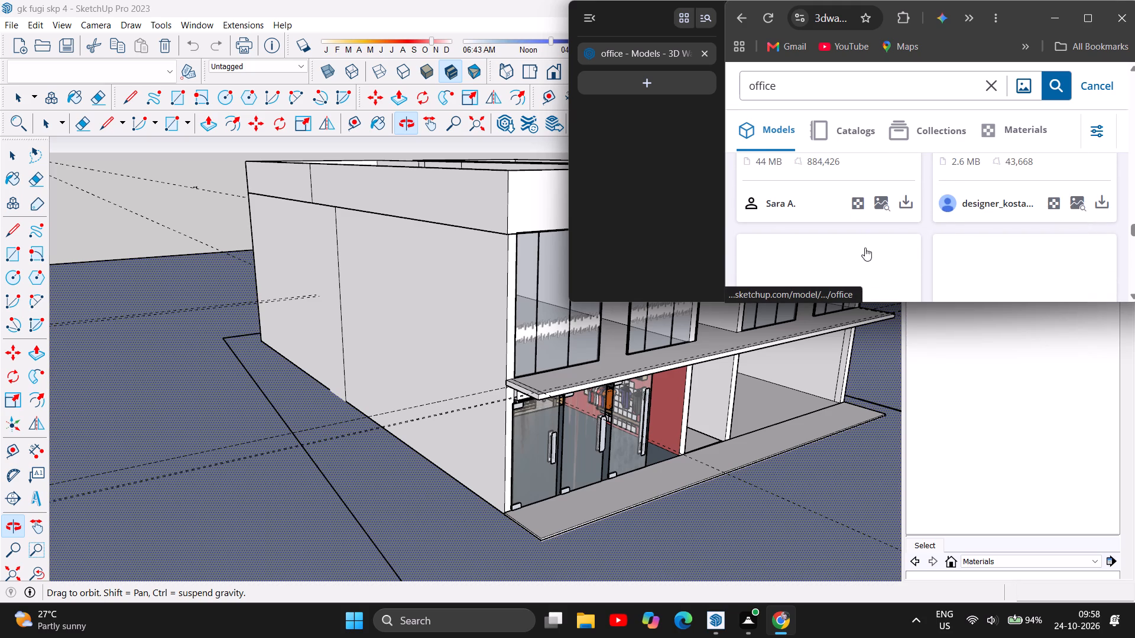
scroll(858, 243, up, 2)
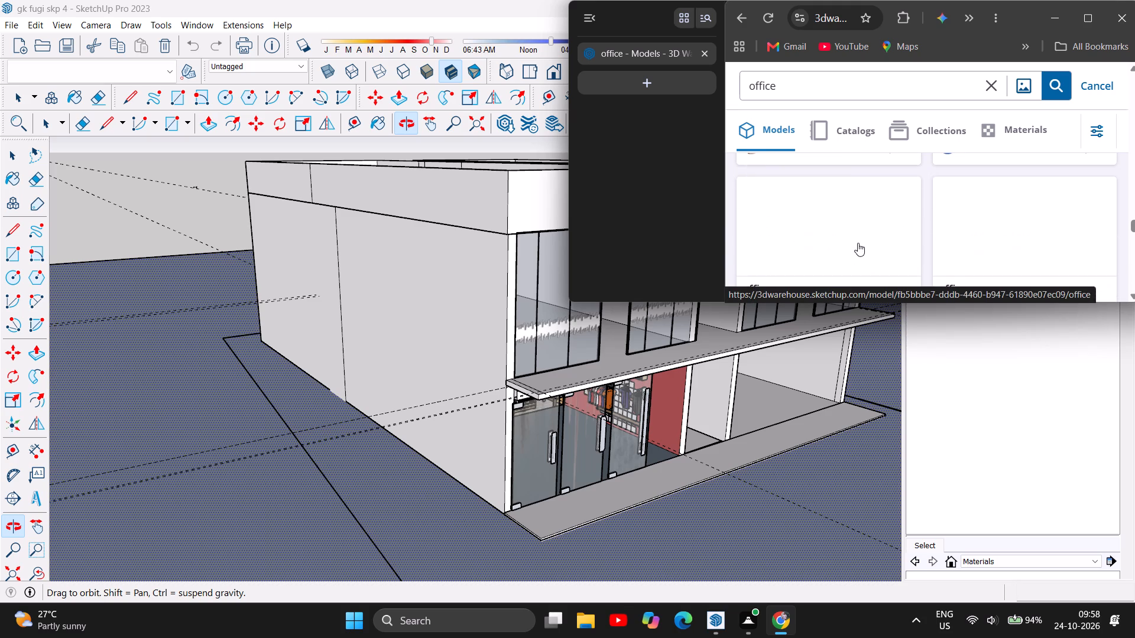
scroll(858, 243, up, 5)
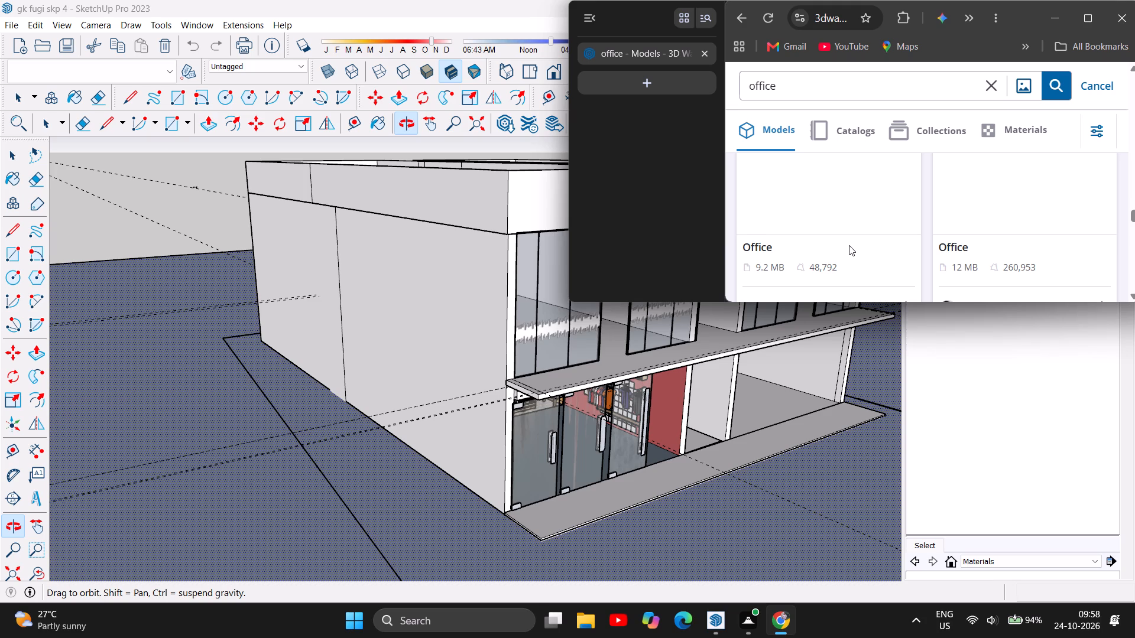
scroll(839, 240, up, 8)
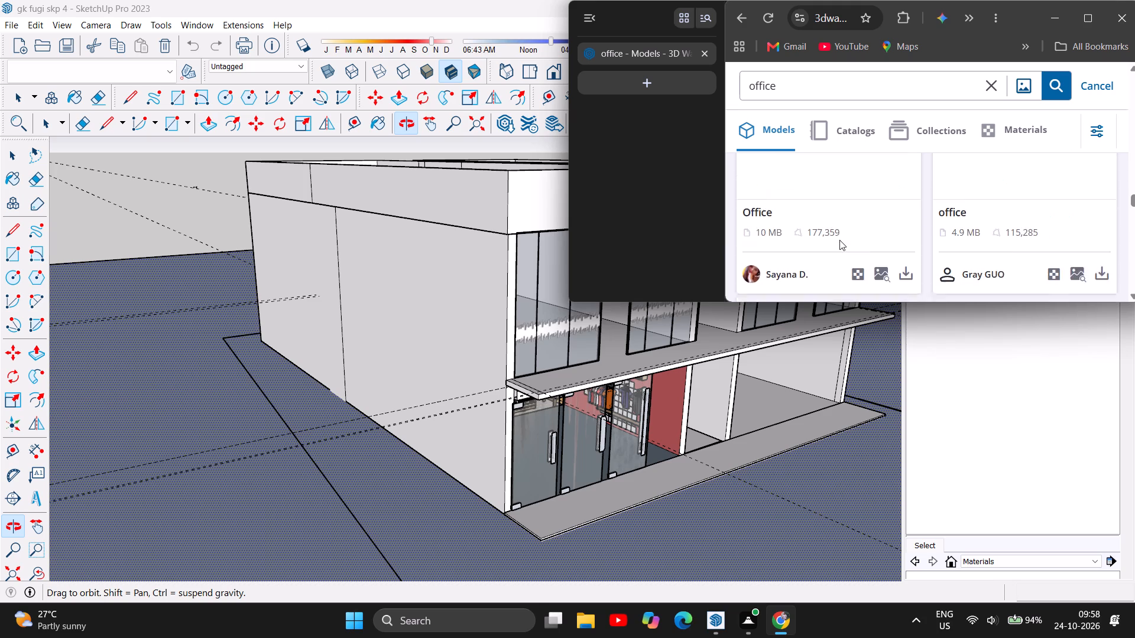
scroll(839, 239, up, 8)
scroll(839, 238, down, 1)
scroll(841, 234, up, 16)
scroll(840, 233, up, 7)
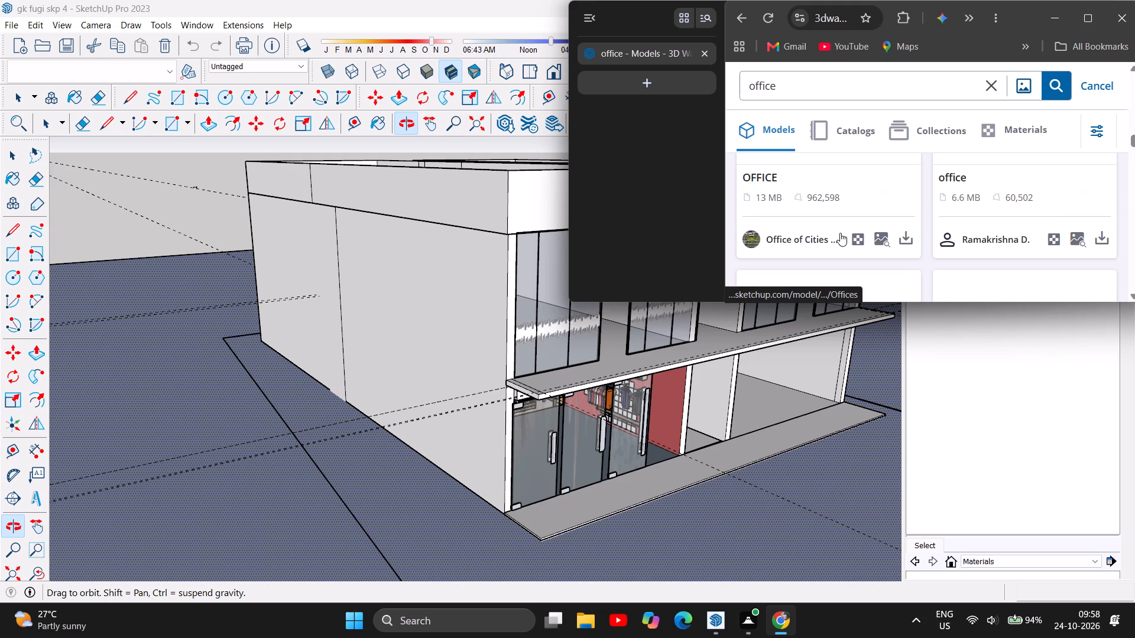
scroll(839, 232, up, 16)
scroll(837, 244, up, 12)
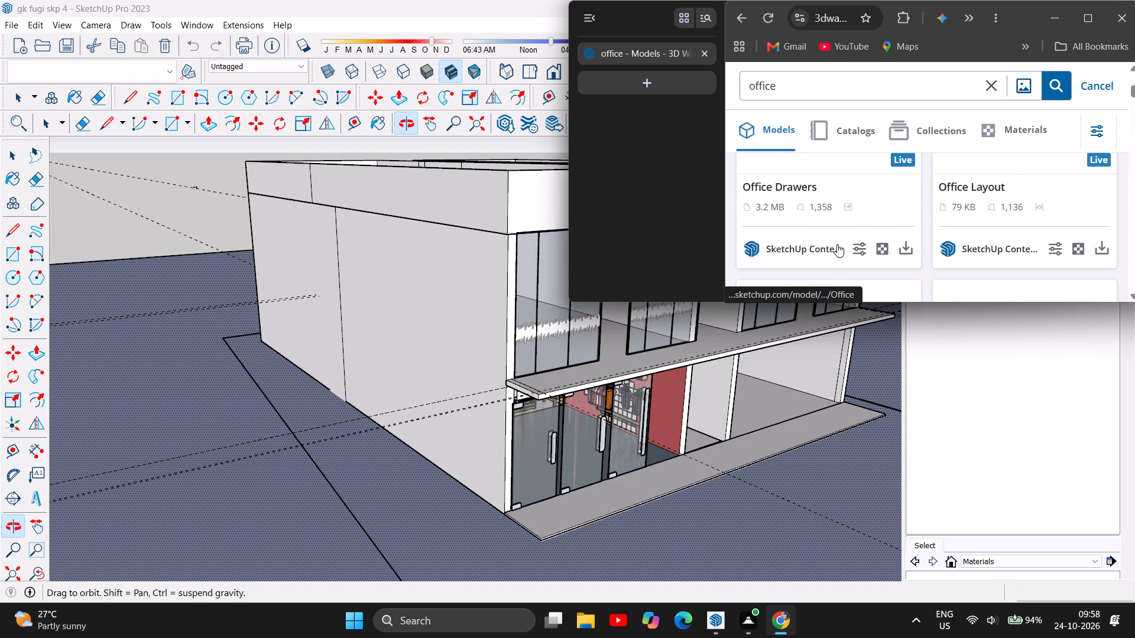
scroll(837, 244, up, 14)
scroll(862, 209, down, 1)
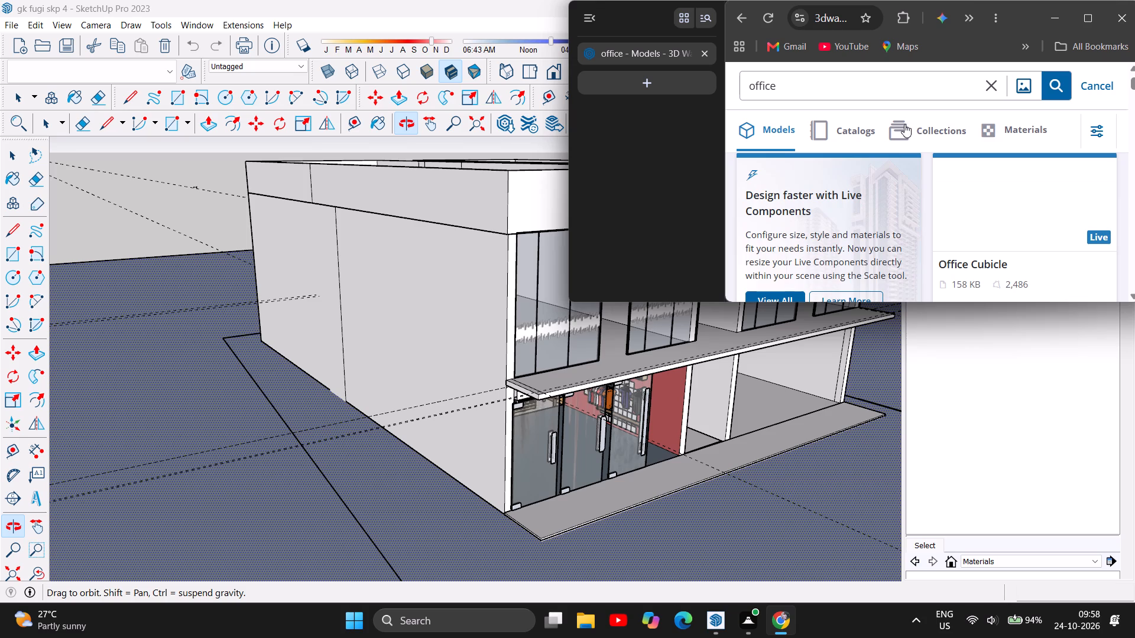
Check the Materials and Collections categories for the office search.
click(1010, 127)
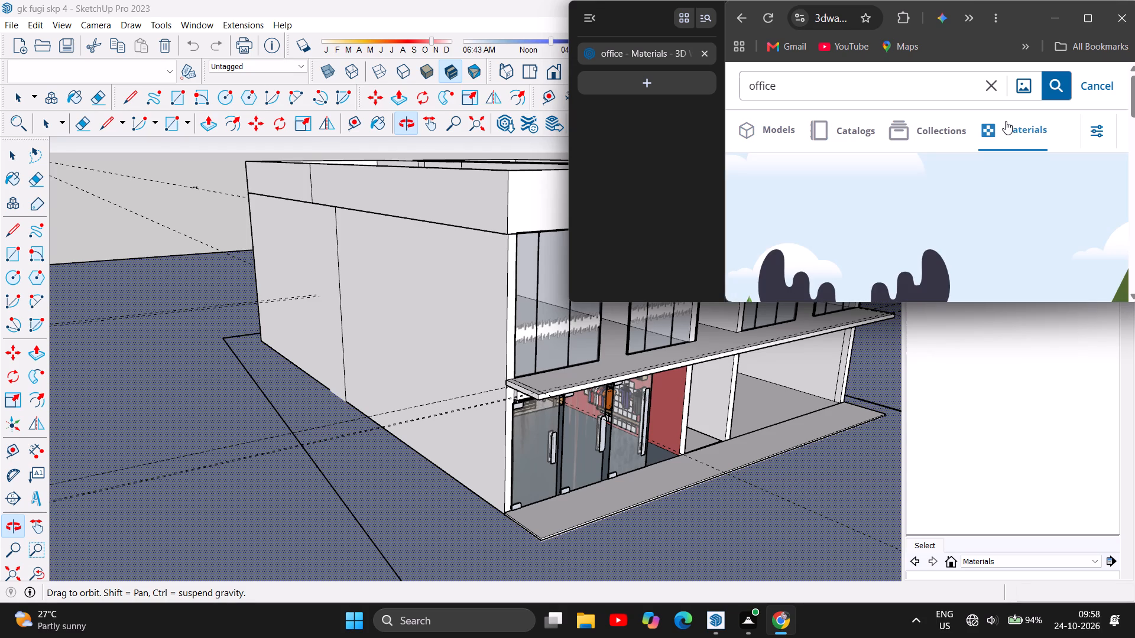
scroll(921, 189, down, 4)
click(939, 124)
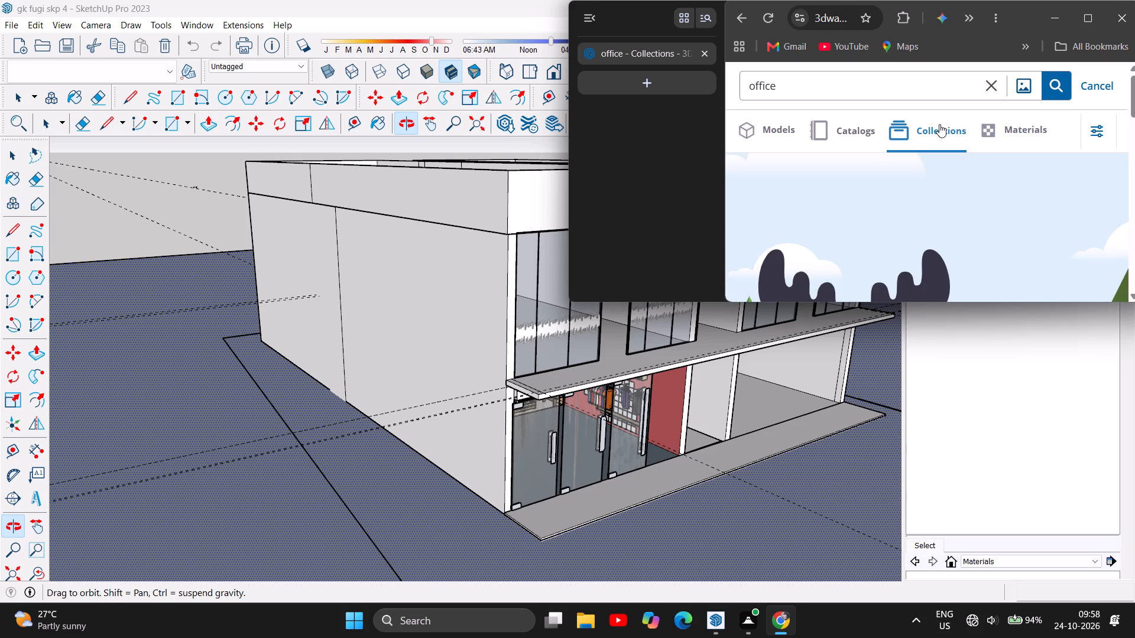
Switch the office search to Catalogs and examine the first furniture catalogs, from Mini Office to LIVART Office, returning to the start.
double_click(848, 126)
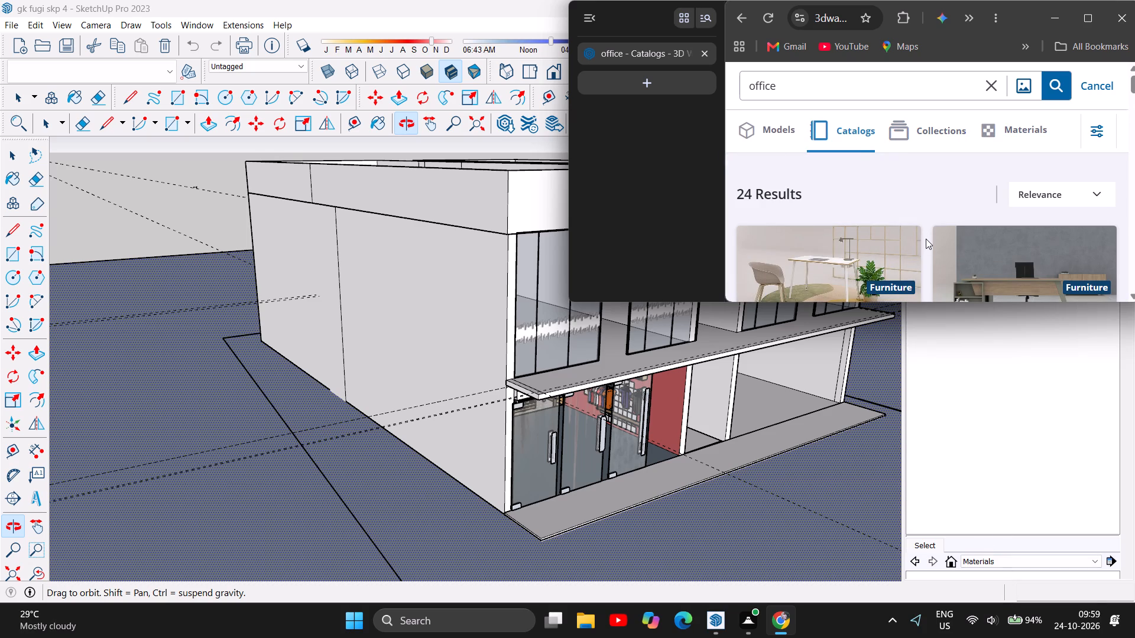
scroll(930, 235, down, 1)
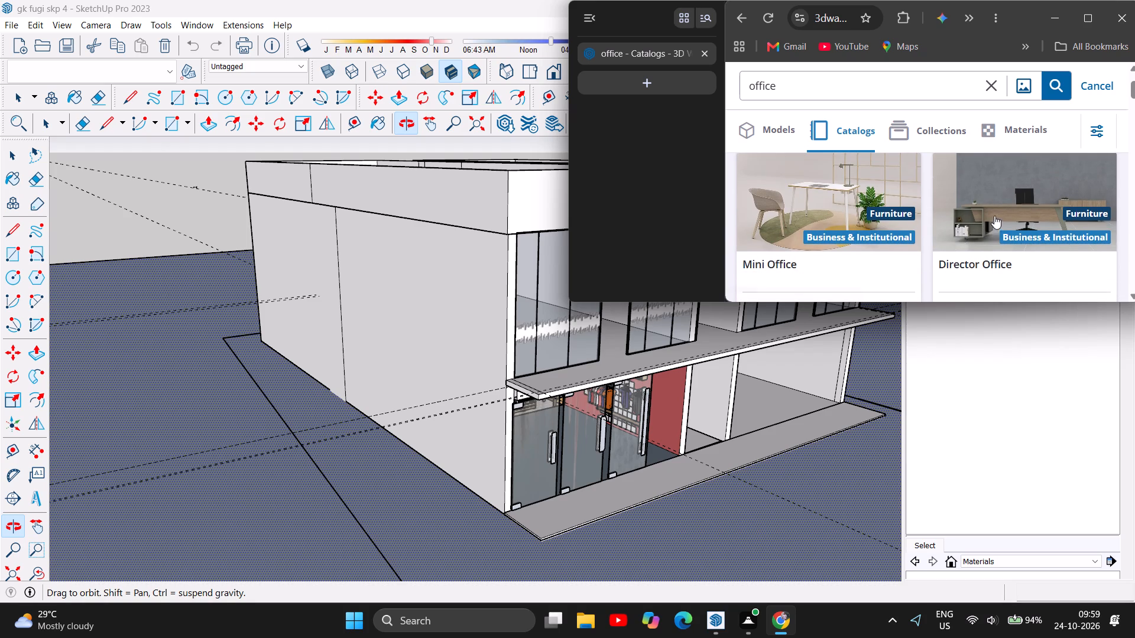
scroll(994, 216, down, 2)
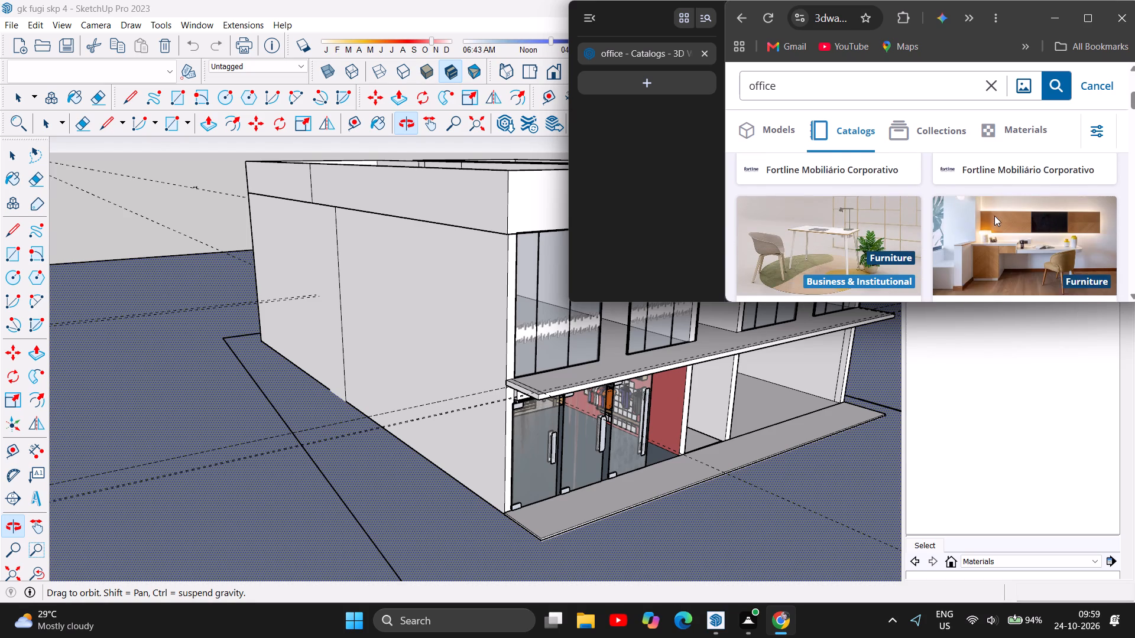
scroll(994, 216, down, 2)
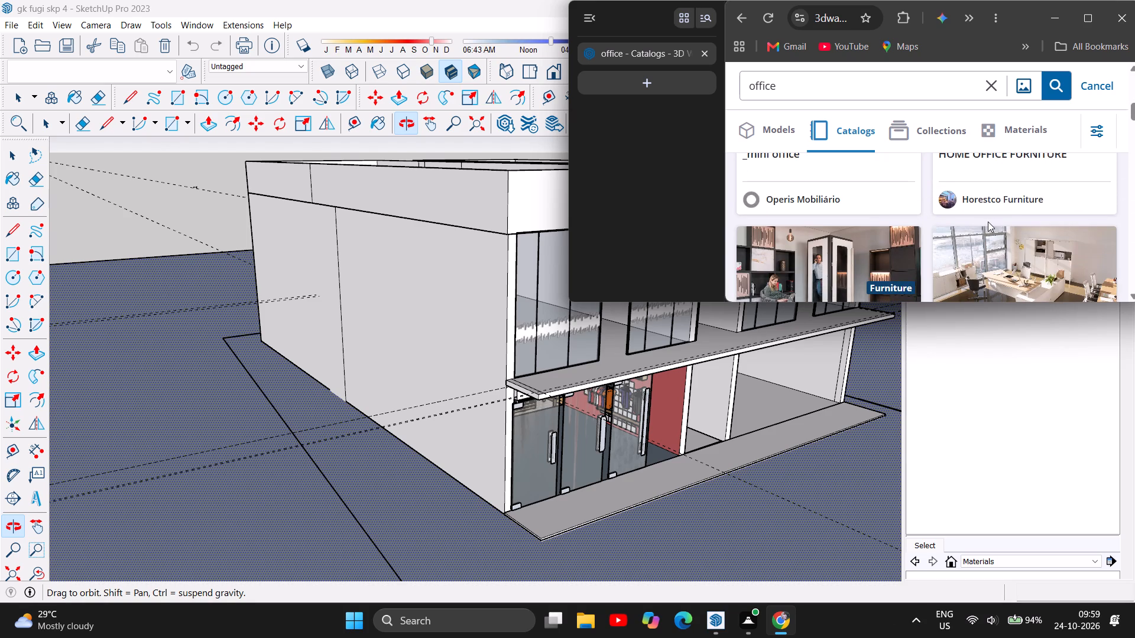
scroll(988, 222, up, 1)
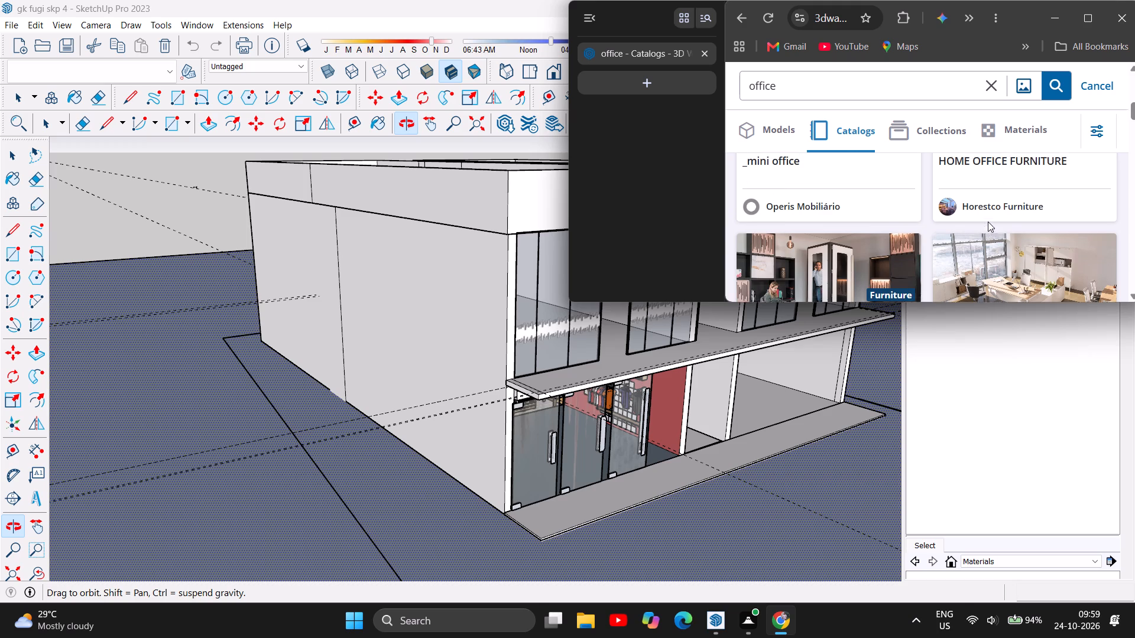
scroll(988, 222, up, 1)
scroll(987, 222, down, 3)
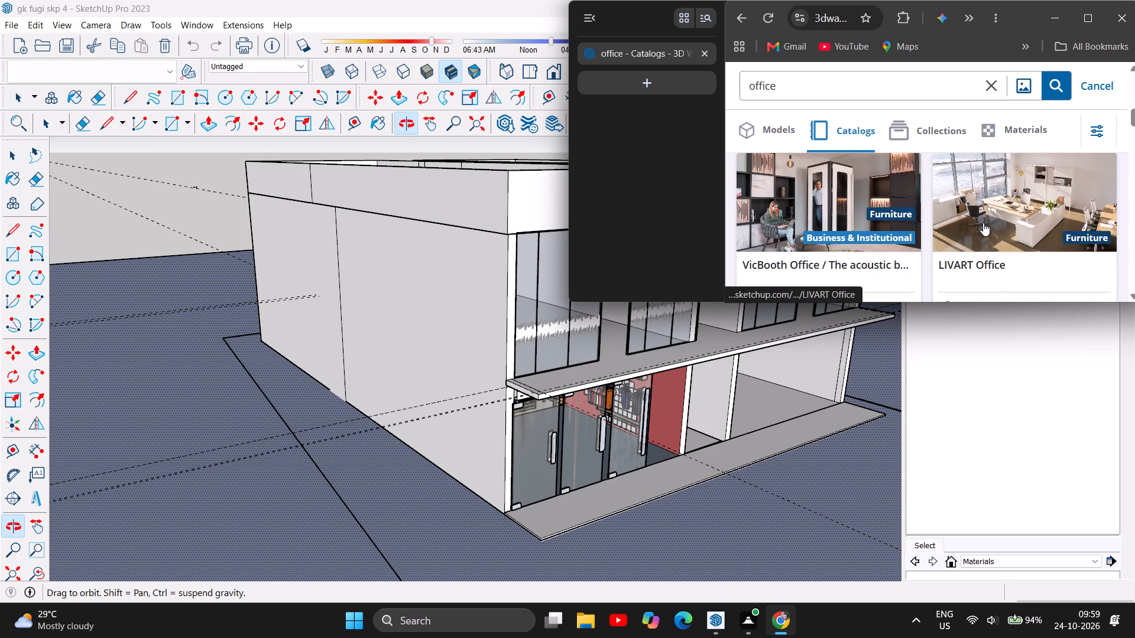
scroll(982, 224, down, 2)
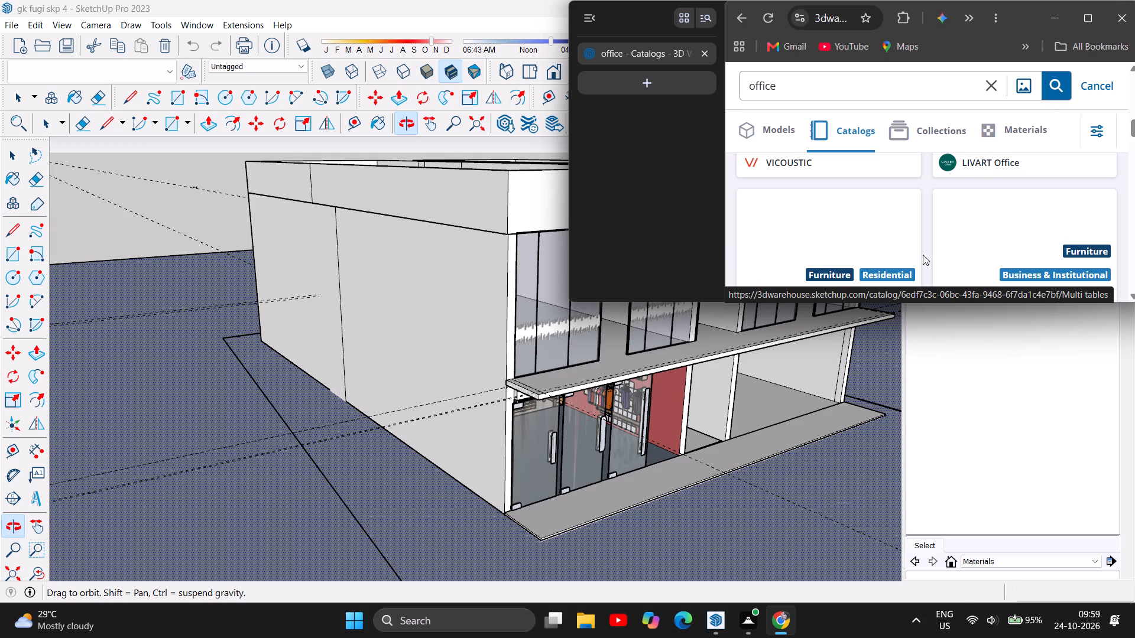
scroll(890, 250, up, 6)
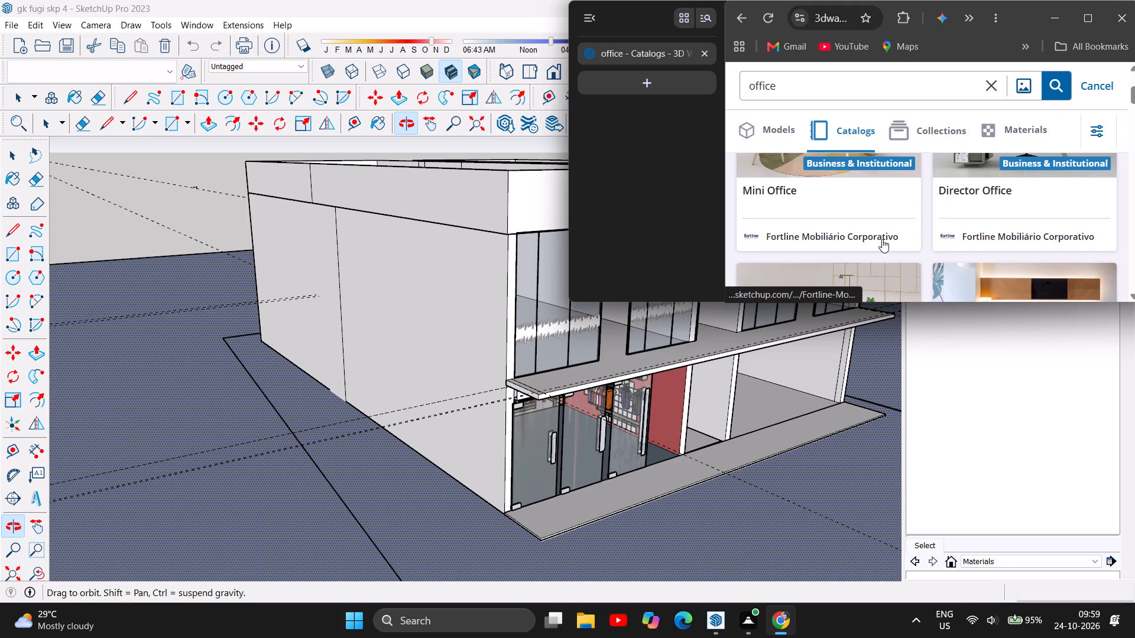
scroll(875, 220, up, 3)
Examine the office catalogs again, continuing past OFM Furniture and TÁVOLA to the _multi tables and Commercial Project Reference entries, then return to the start.
scroll(874, 220, down, 1)
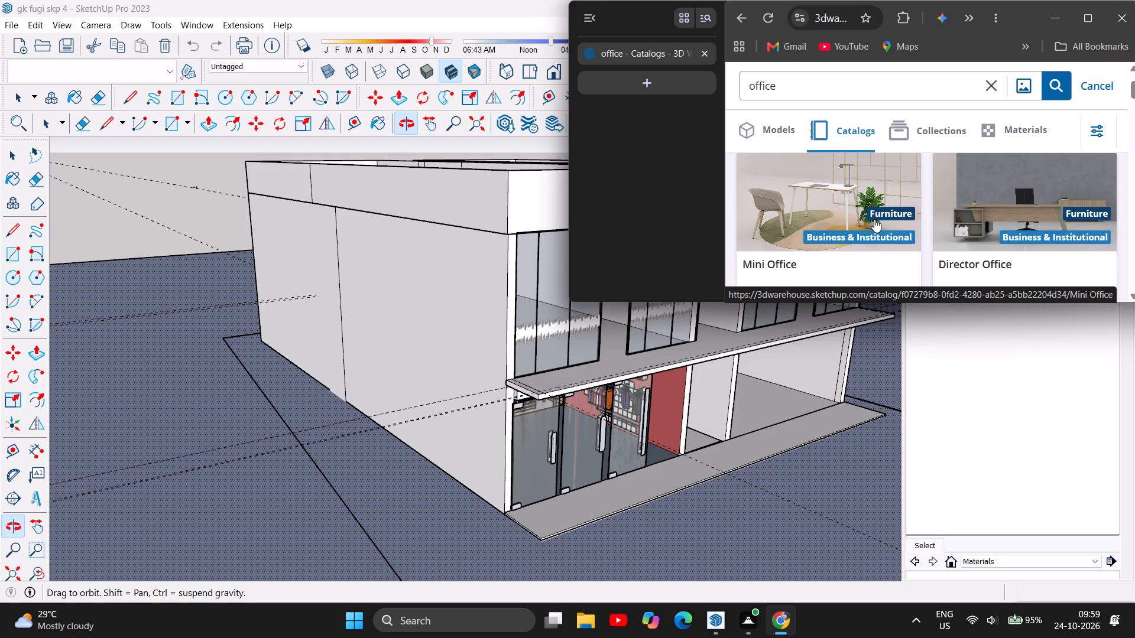
scroll(874, 219, down, 2)
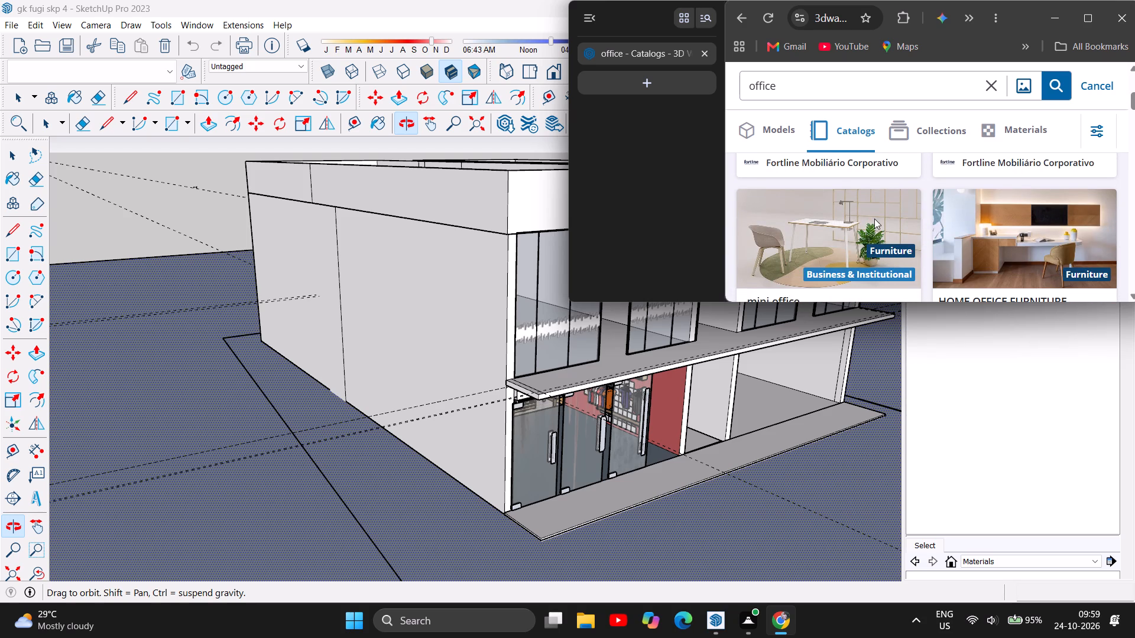
scroll(874, 219, down, 1)
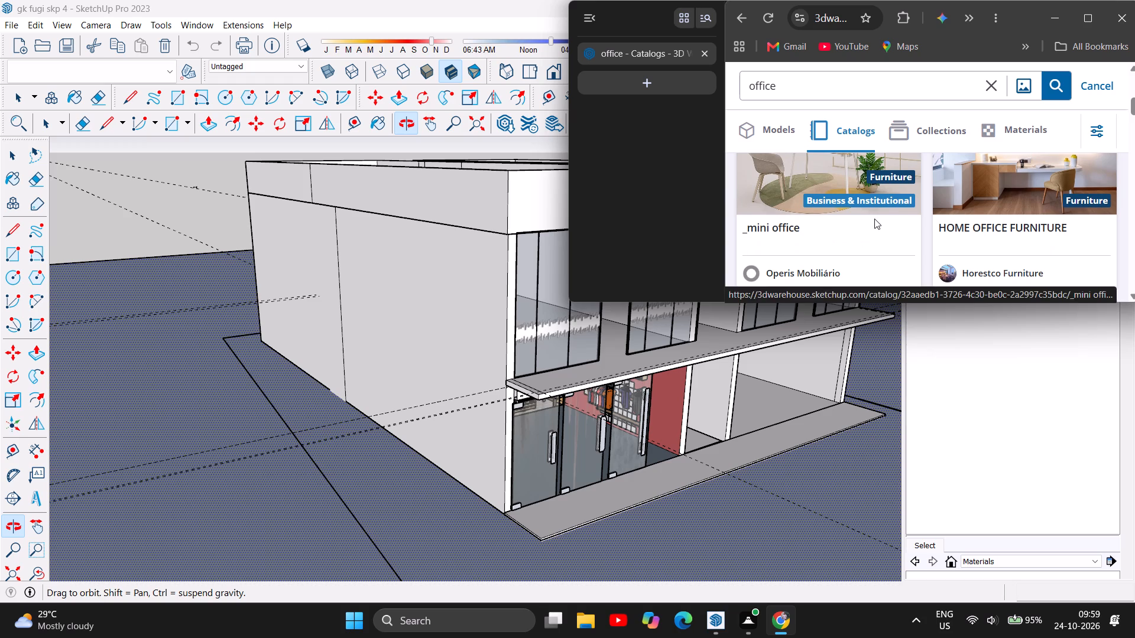
scroll(959, 239, up, 2)
scroll(958, 239, down, 1)
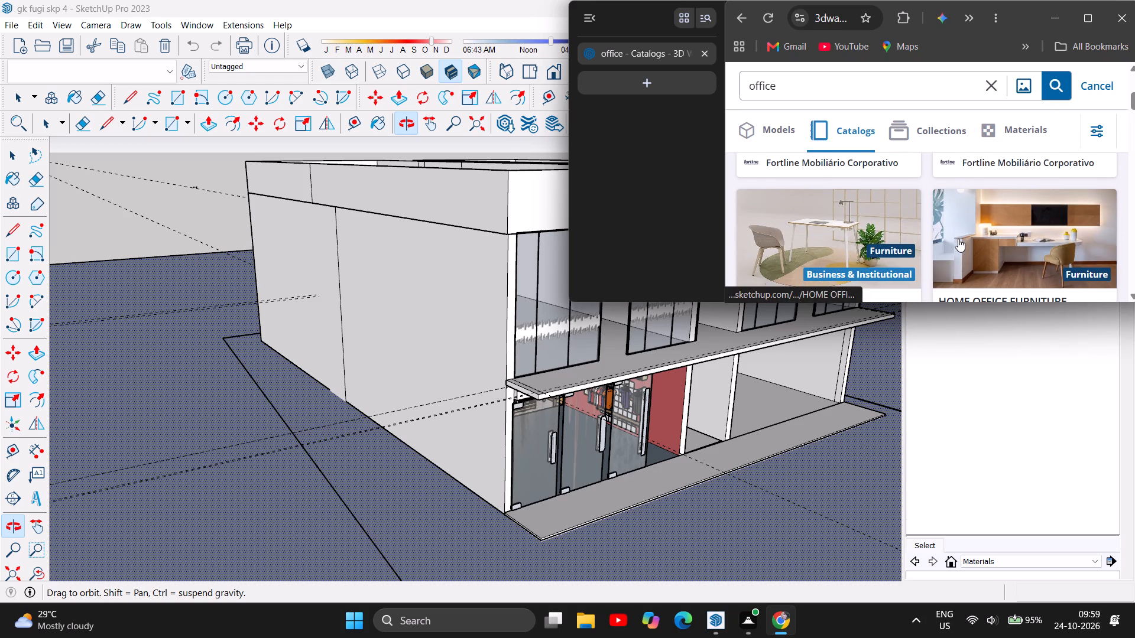
scroll(958, 239, down, 1)
scroll(957, 239, up, 1)
scroll(957, 239, down, 3)
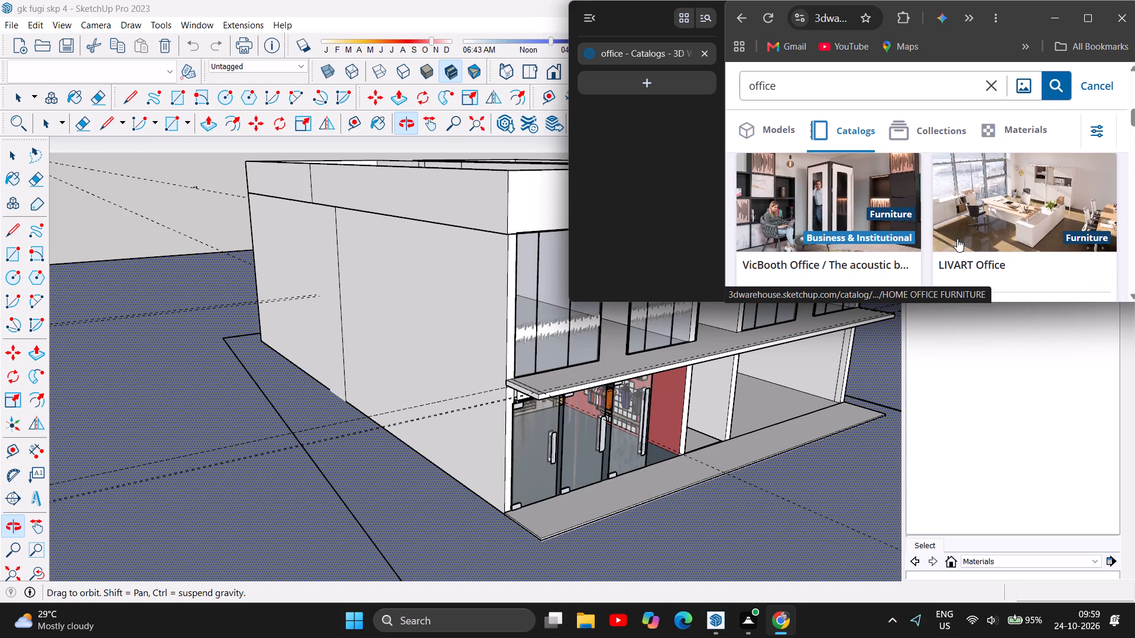
scroll(957, 239, down, 1)
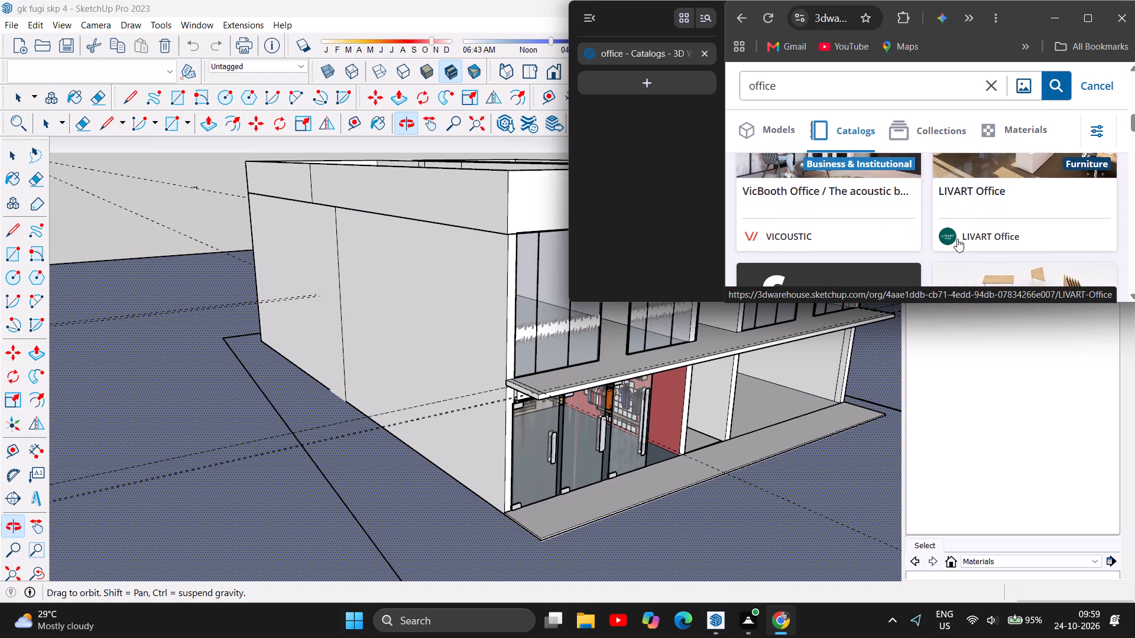
scroll(957, 239, down, 2)
scroll(957, 239, up, 1)
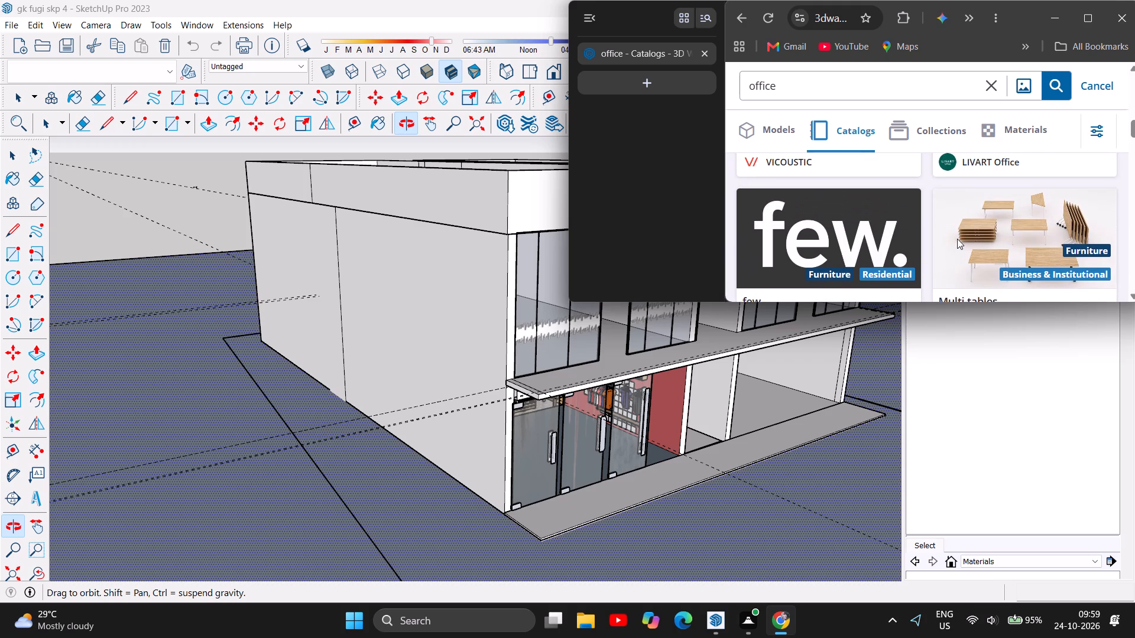
scroll(957, 239, down, 2)
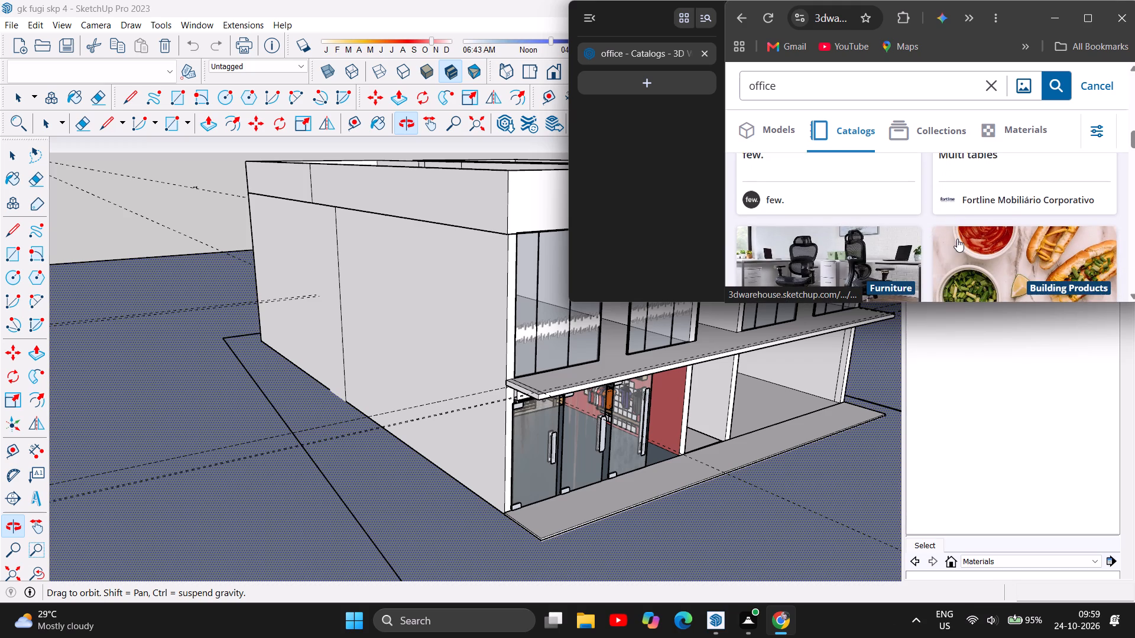
scroll(957, 239, down, 1)
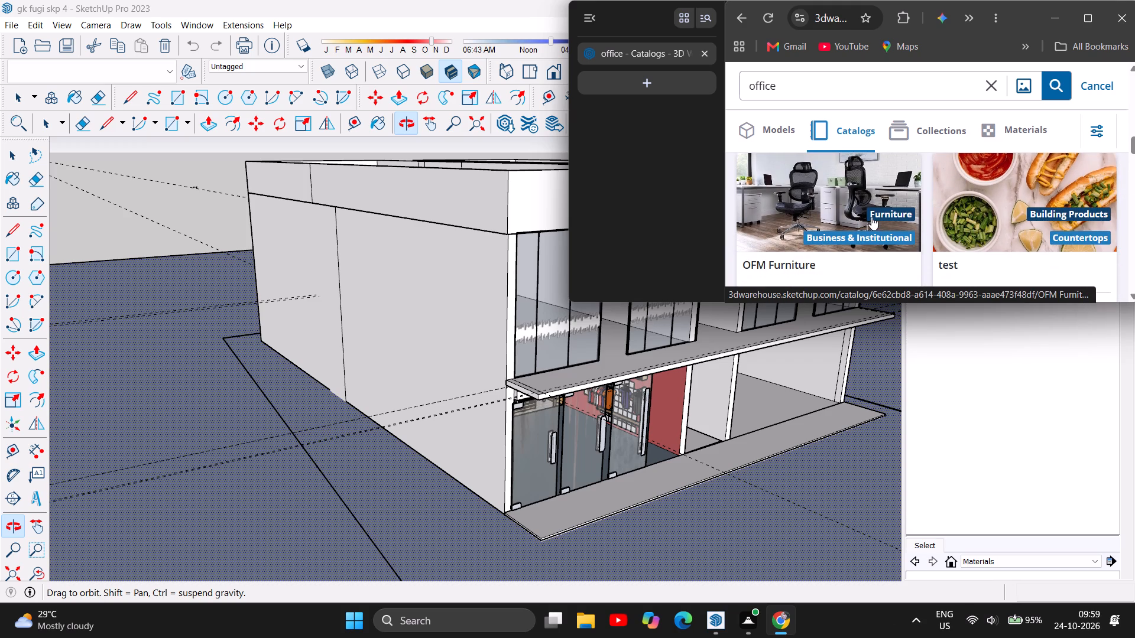
scroll(816, 204, down, 2)
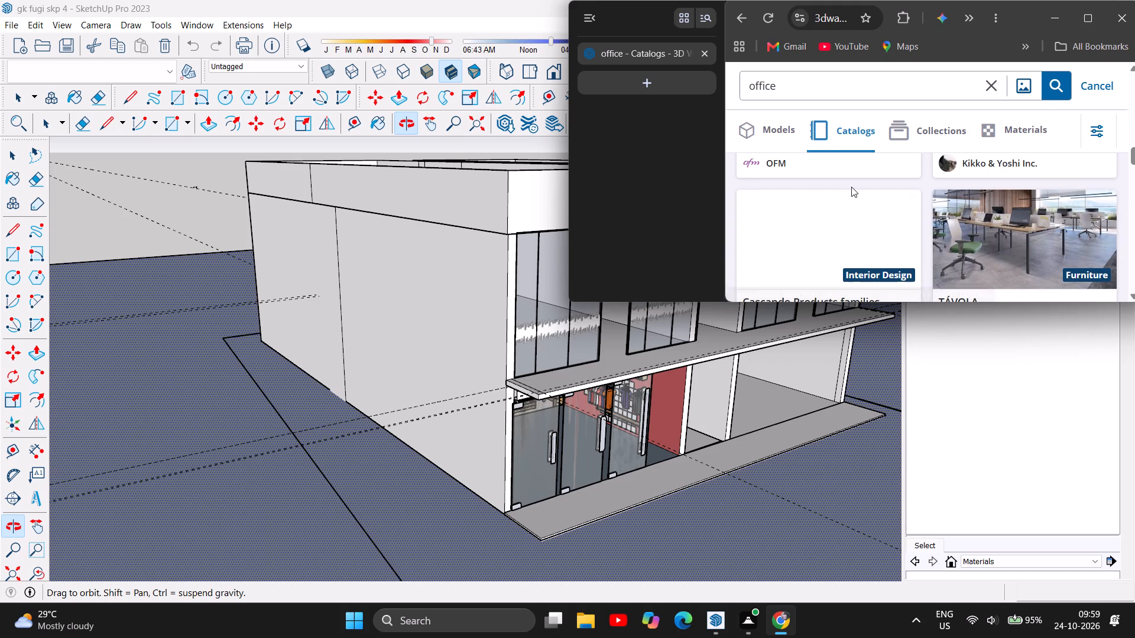
scroll(851, 187, down, 1)
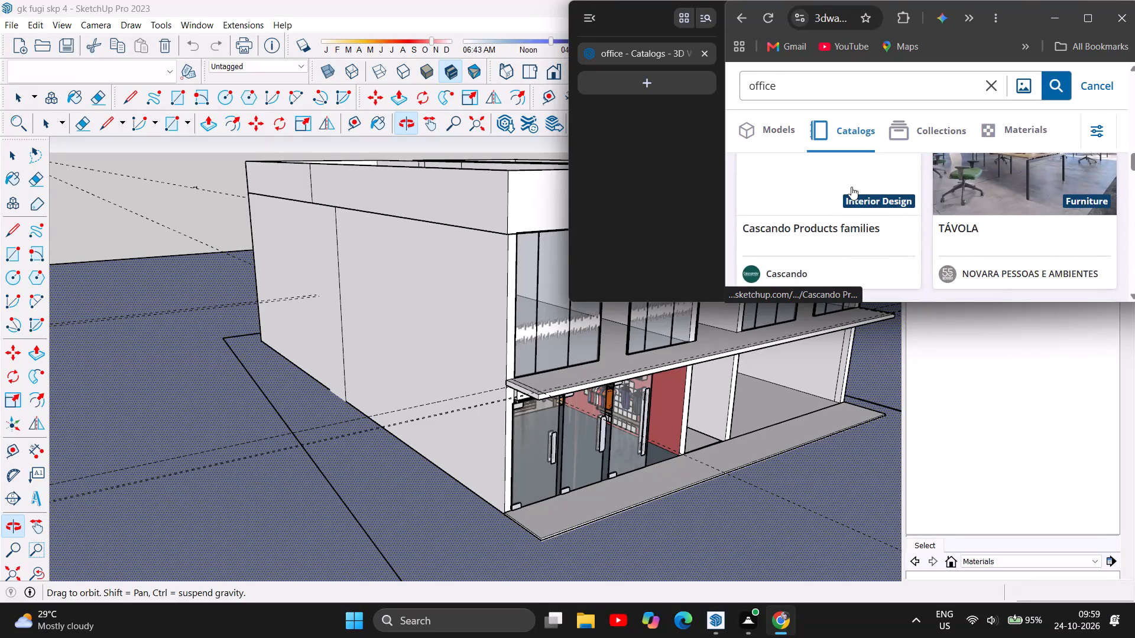
scroll(851, 187, down, 2)
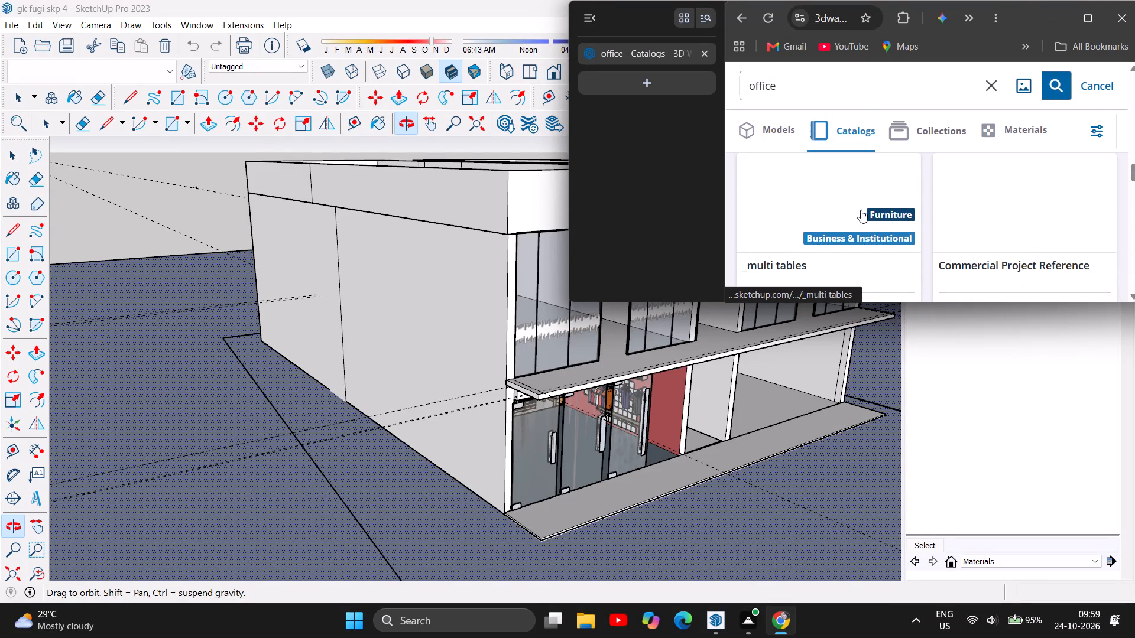
scroll(861, 210, down, 2)
scroll(901, 224, up, 2)
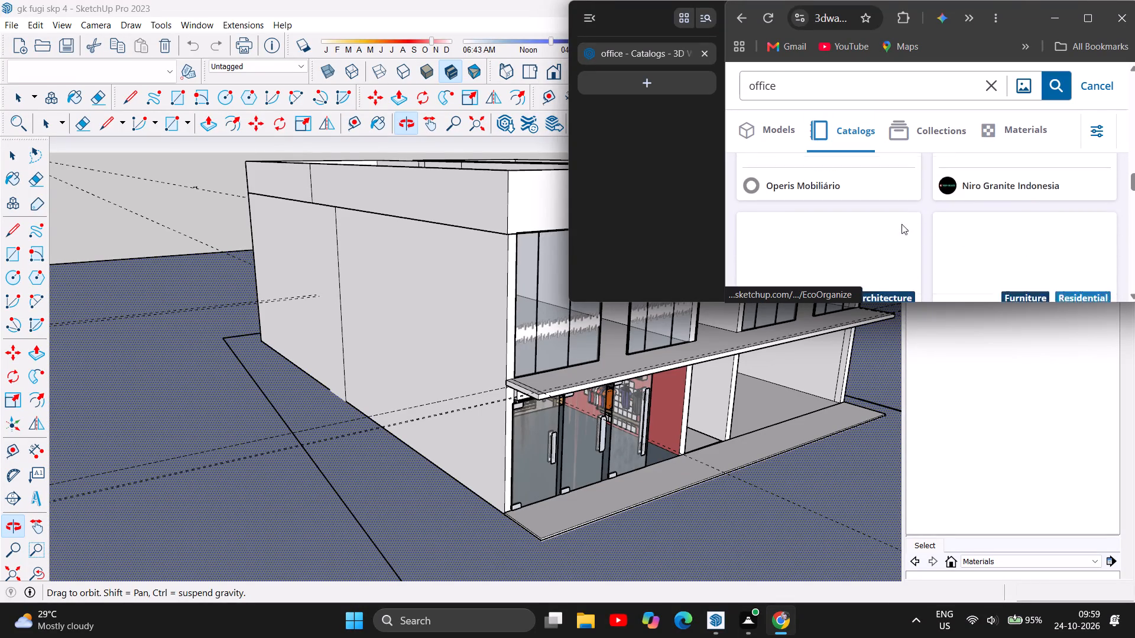
scroll(901, 224, up, 4)
scroll(902, 223, up, 20)
scroll(902, 223, up, 2)
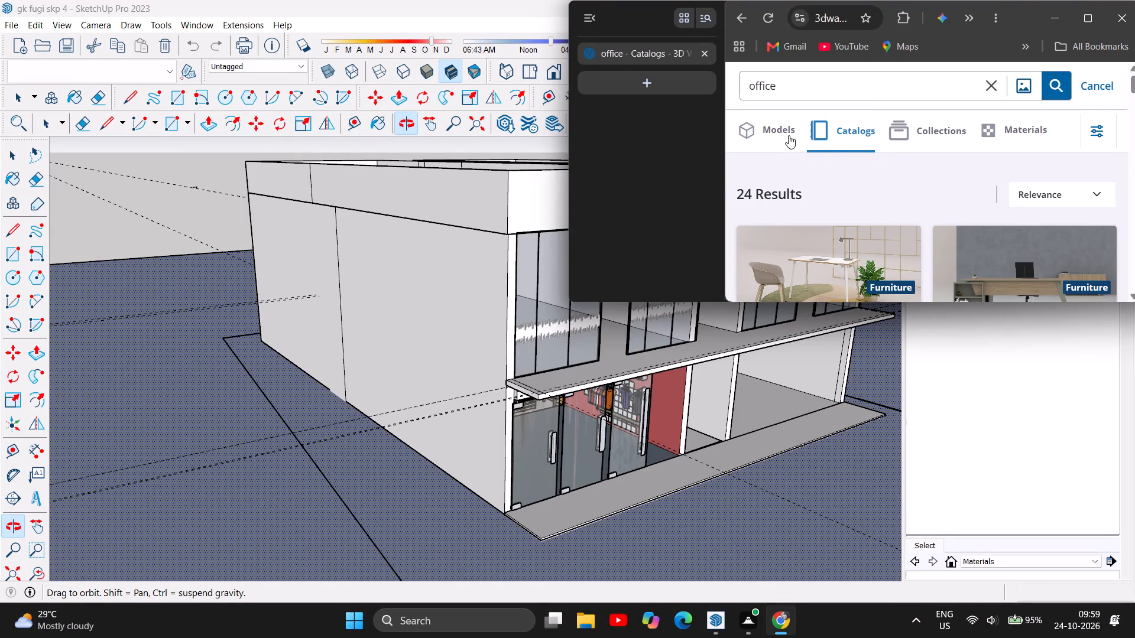
Switch the office search back to Models, check the sort options and examine the Live Component models from Office Cubicle to Office Layout.
click(780, 132)
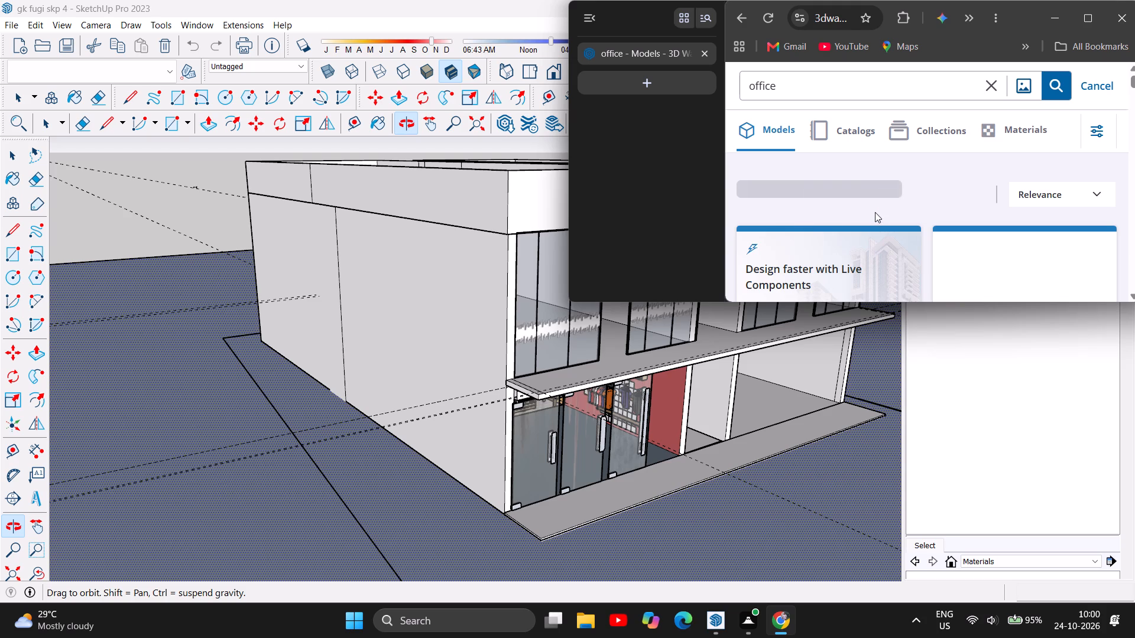
scroll(999, 203, down, 2)
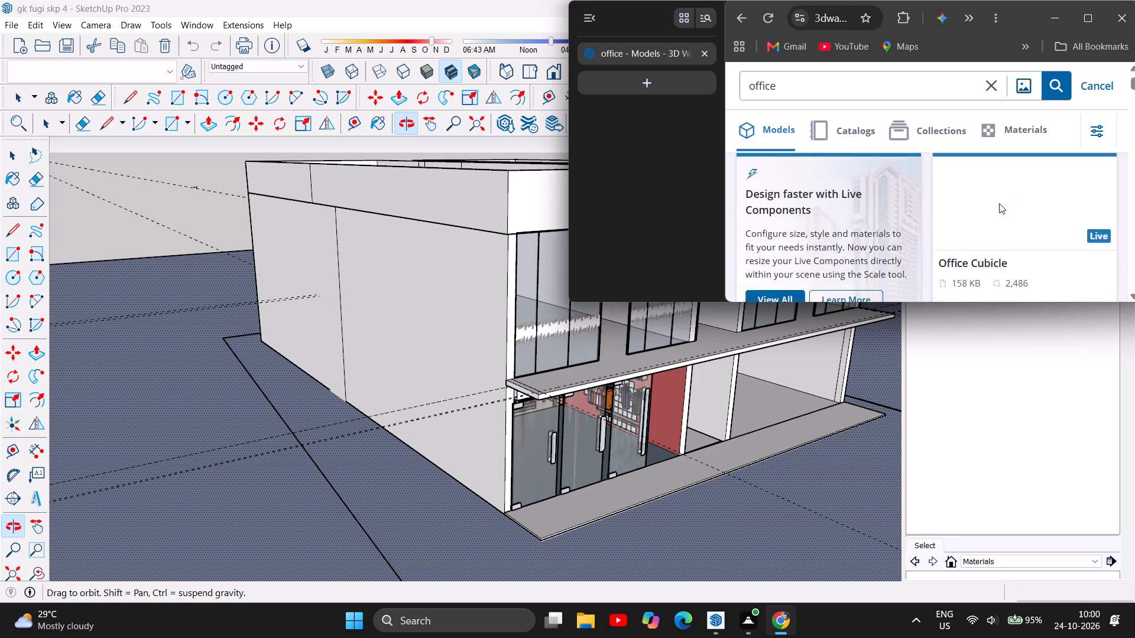
scroll(1016, 204, up, 4)
click(1087, 189)
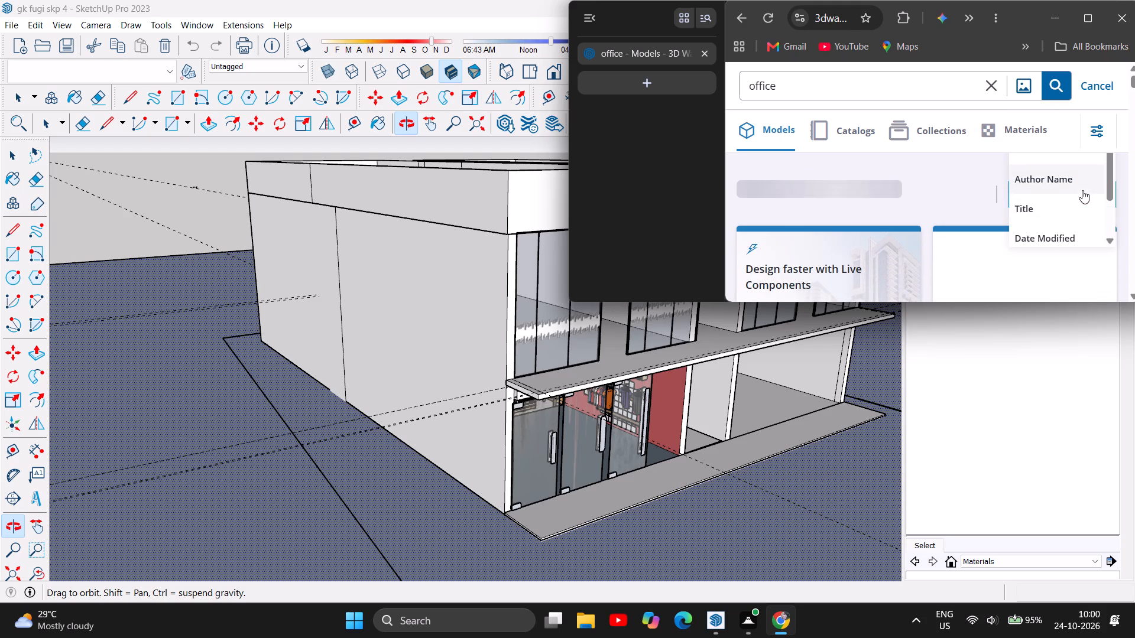
scroll(1064, 200, up, 5)
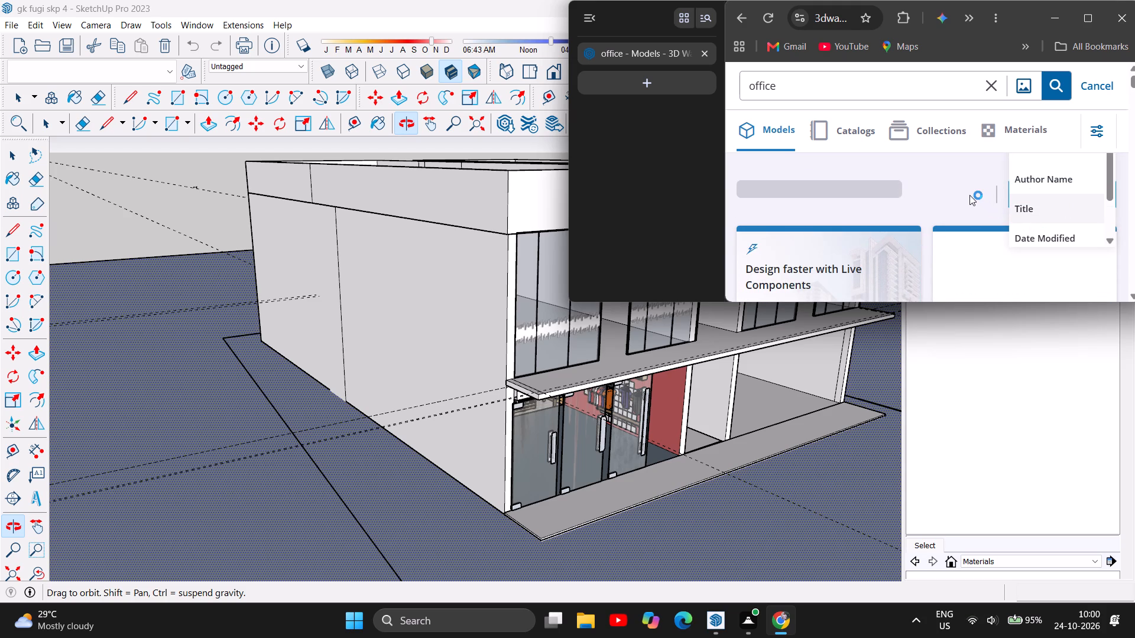
double_click(969, 195)
scroll(936, 246, down, 2)
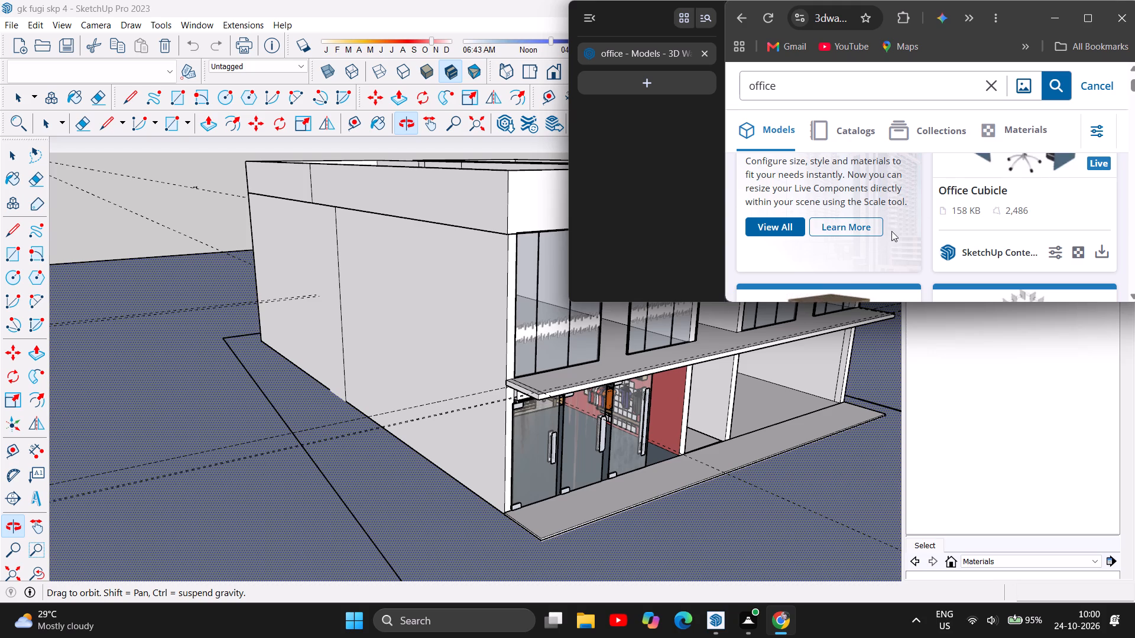
scroll(1020, 241, down, 1)
scroll(1020, 241, up, 4)
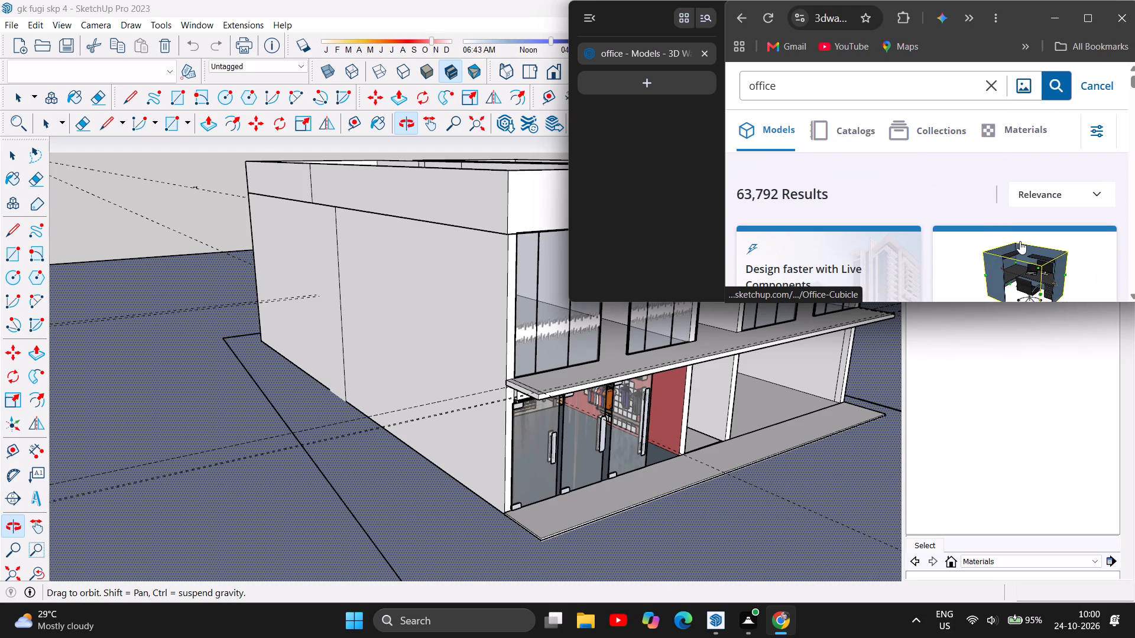
scroll(1020, 241, down, 1)
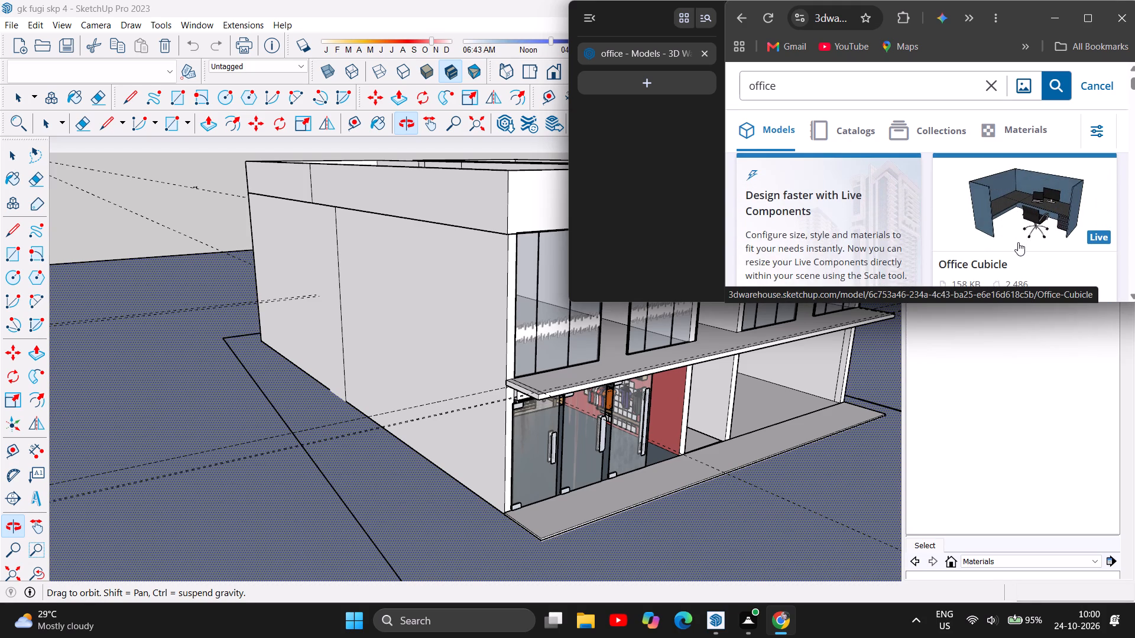
scroll(1011, 242, down, 4)
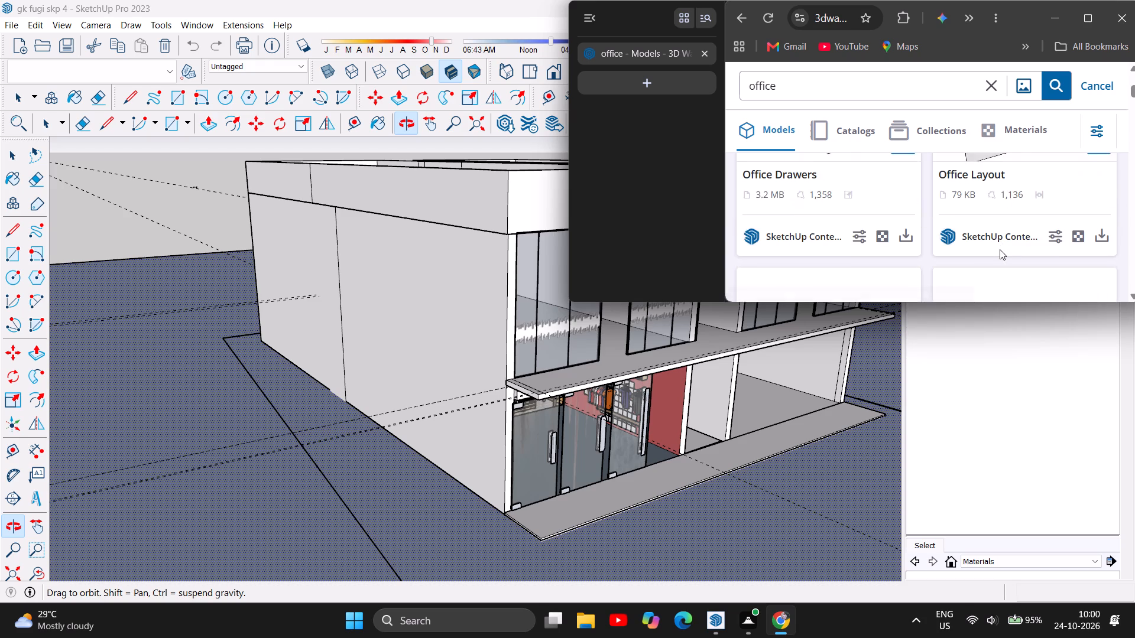
scroll(1000, 249, up, 2)
Examine the office models beyond the Live Components, past the Office Table to the furnished interiors and conference tables.
scroll(997, 251, down, 1)
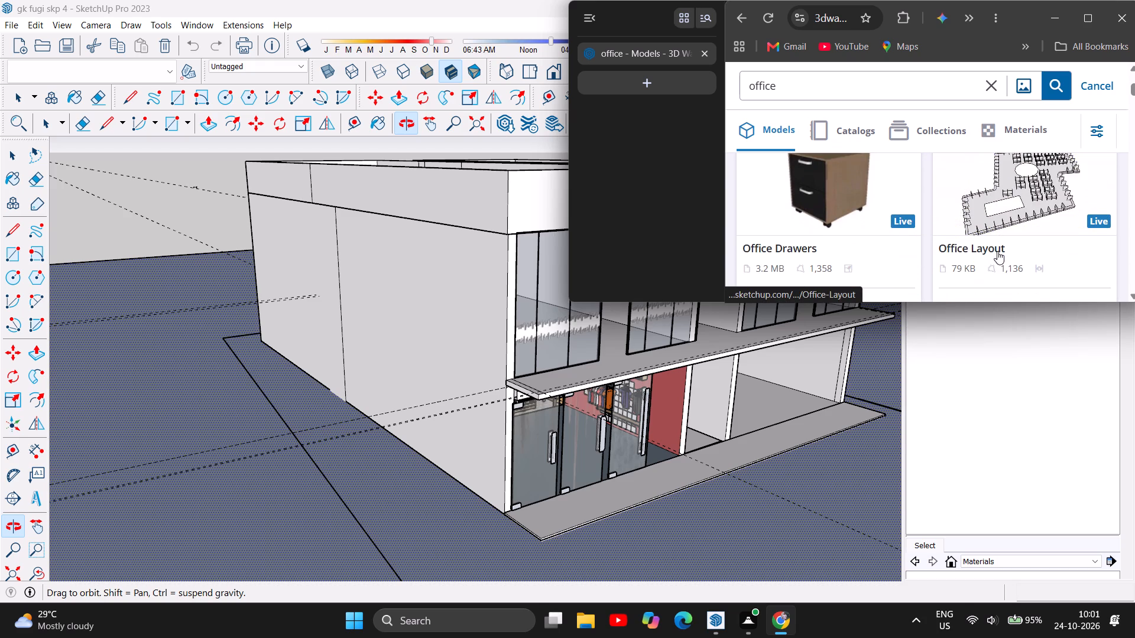
scroll(997, 251, down, 3)
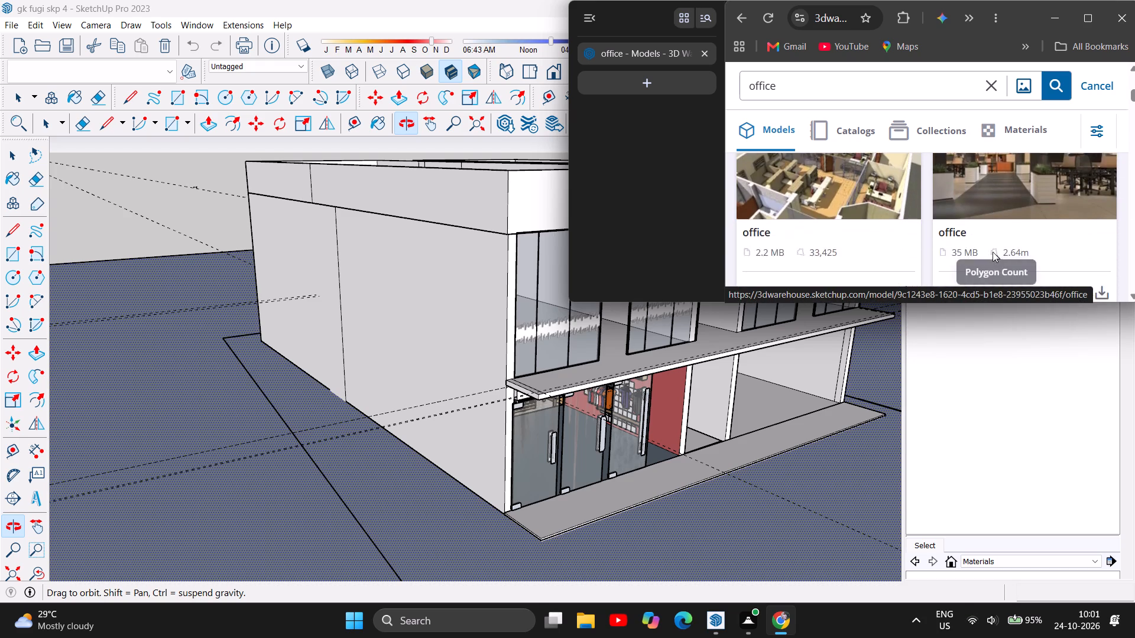
scroll(993, 252, down, 2)
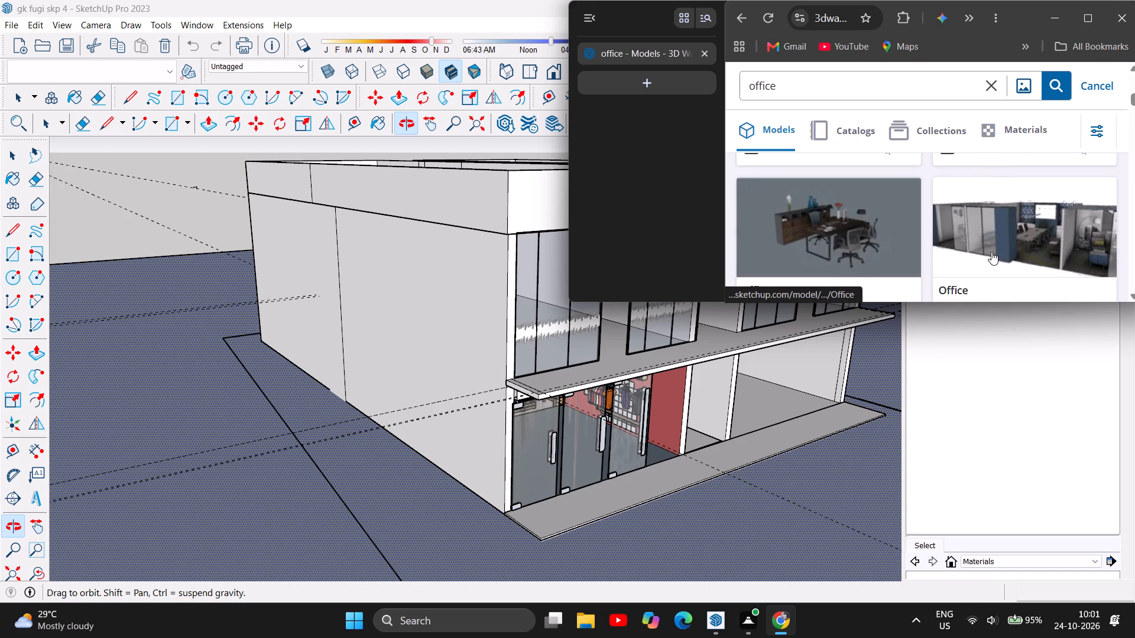
scroll(991, 252, down, 2)
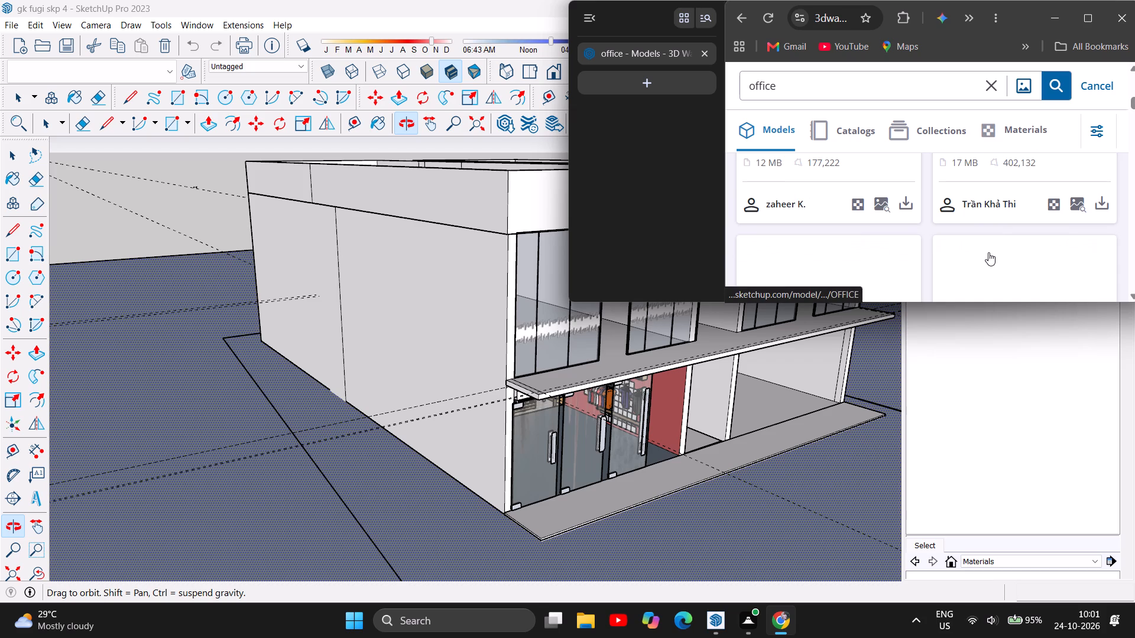
scroll(988, 252, down, 4)
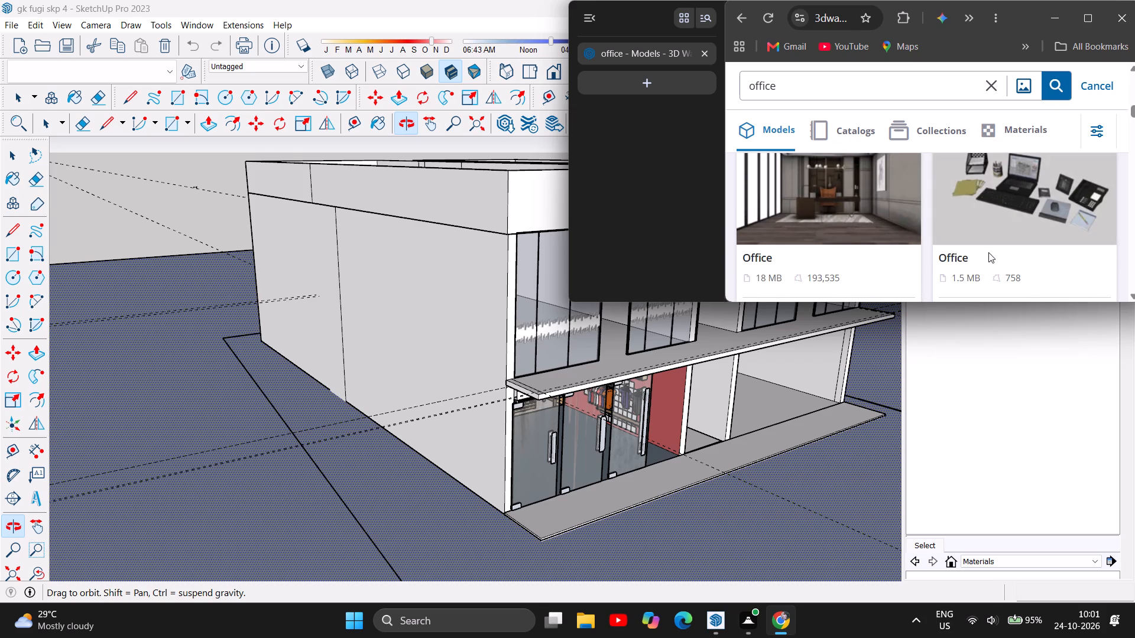
scroll(988, 252, down, 2)
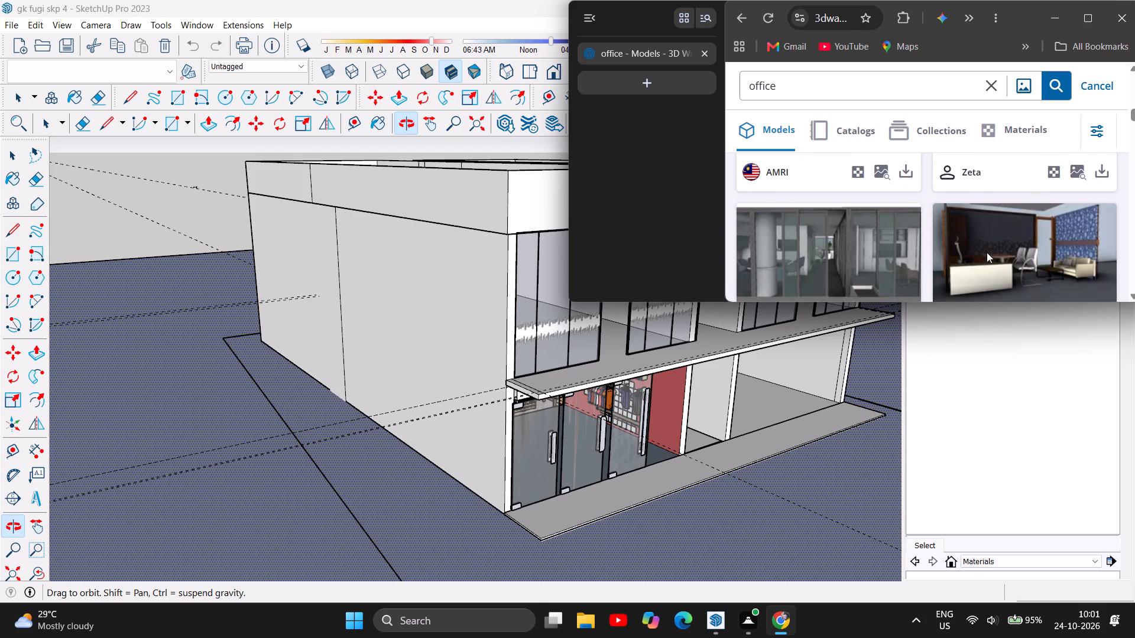
scroll(986, 253, down, 4)
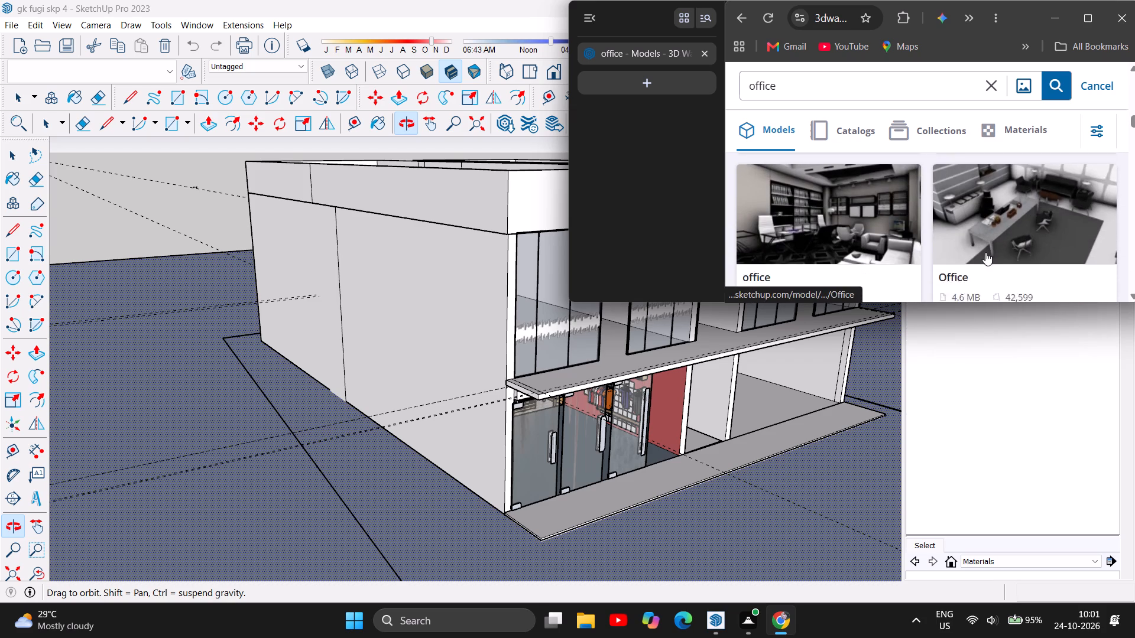
scroll(985, 252, down, 3)
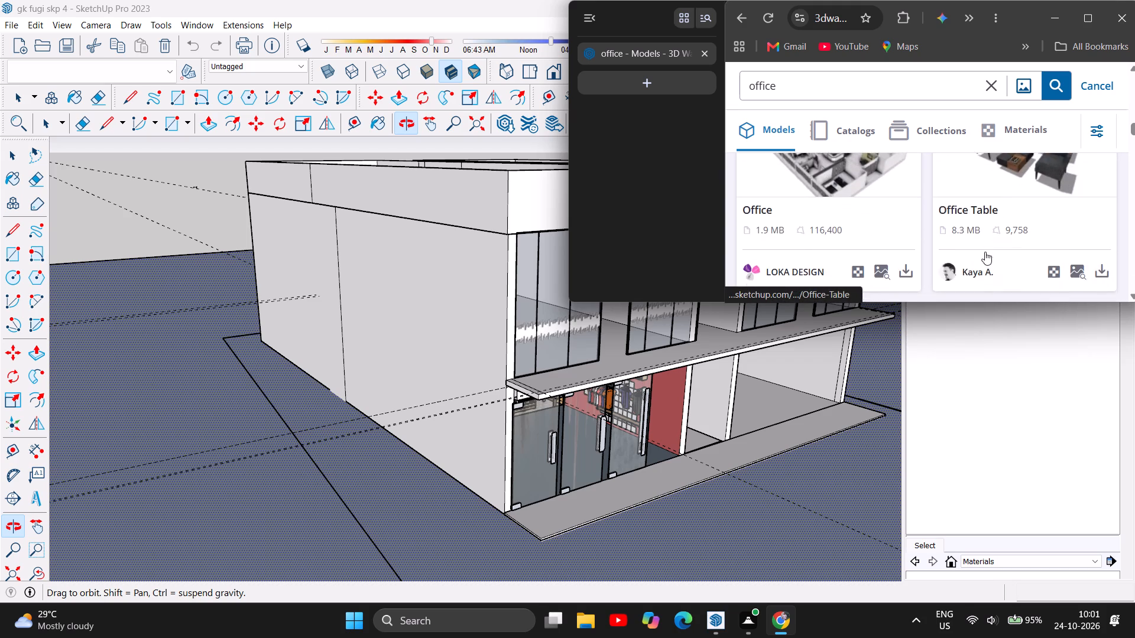
scroll(985, 252, down, 1)
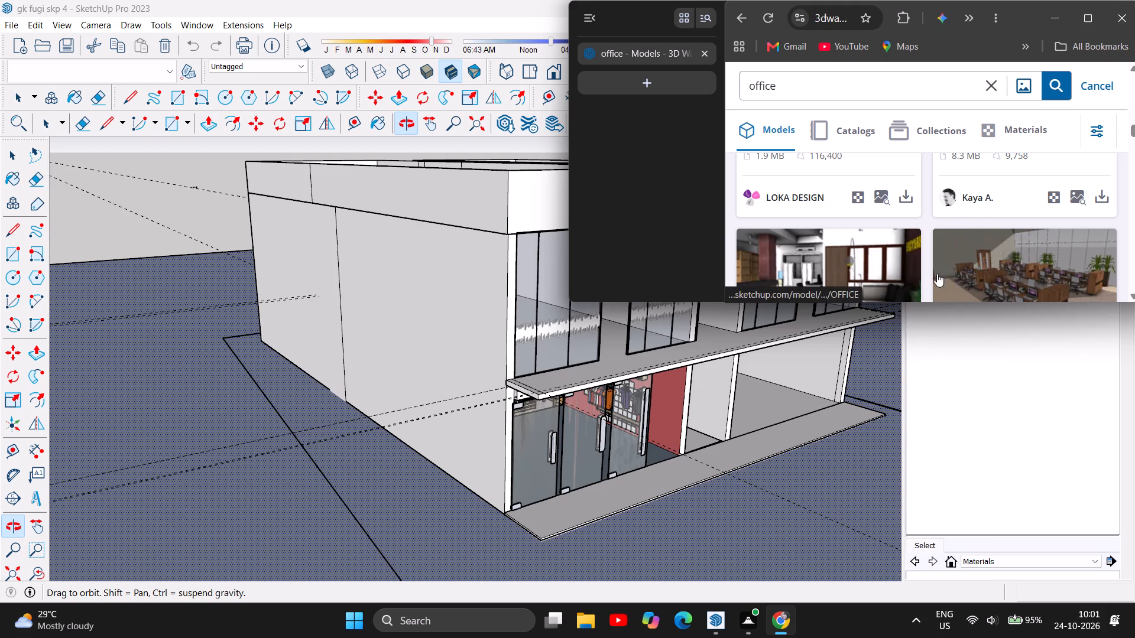
scroll(906, 260, down, 4)
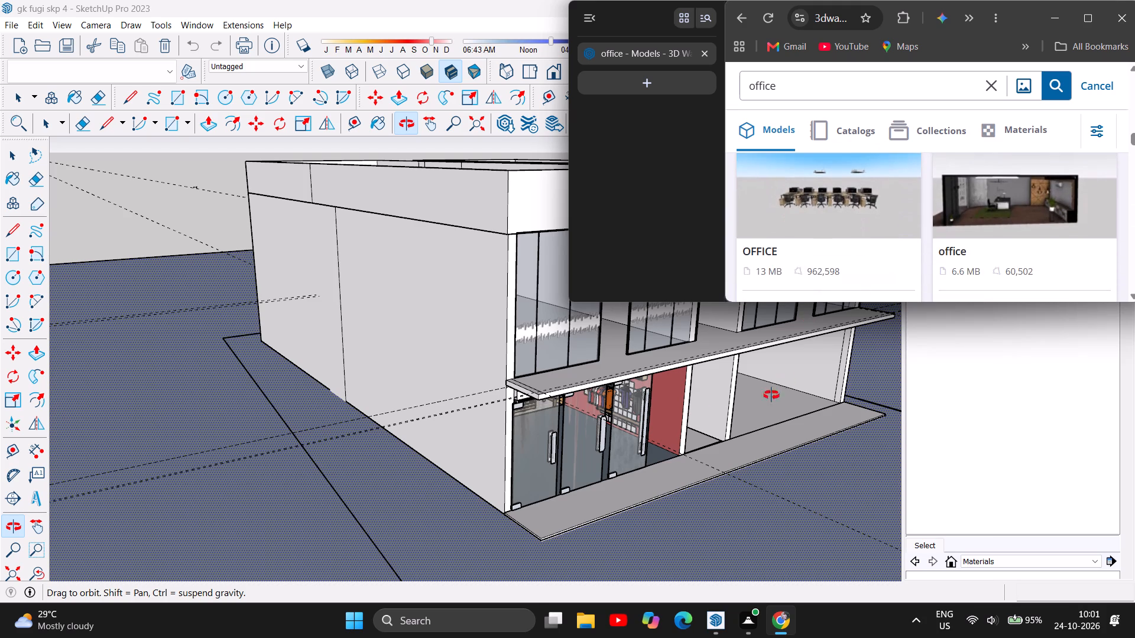
In SketchUp, copy the floor face of the empty ground-floor unit and paste the copy at mid-height between its side walls.
scroll(580, 427, down, 5)
scroll(641, 389, up, 7)
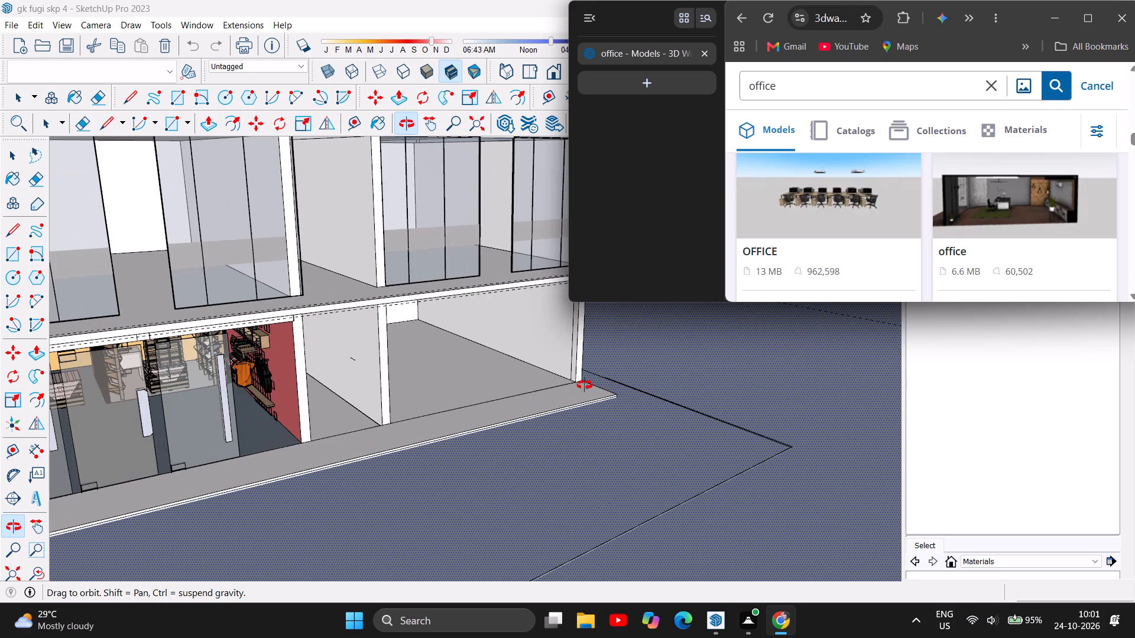
drag(575, 433, 469, 407)
scroll(387, 311, up, 5)
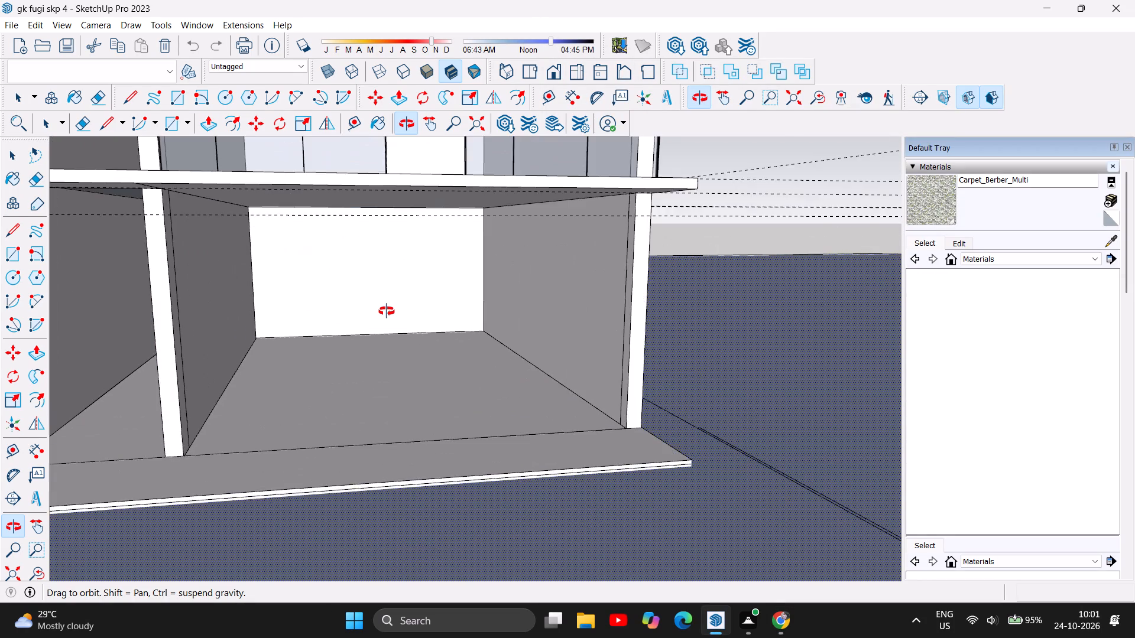
drag(408, 385, 397, 383)
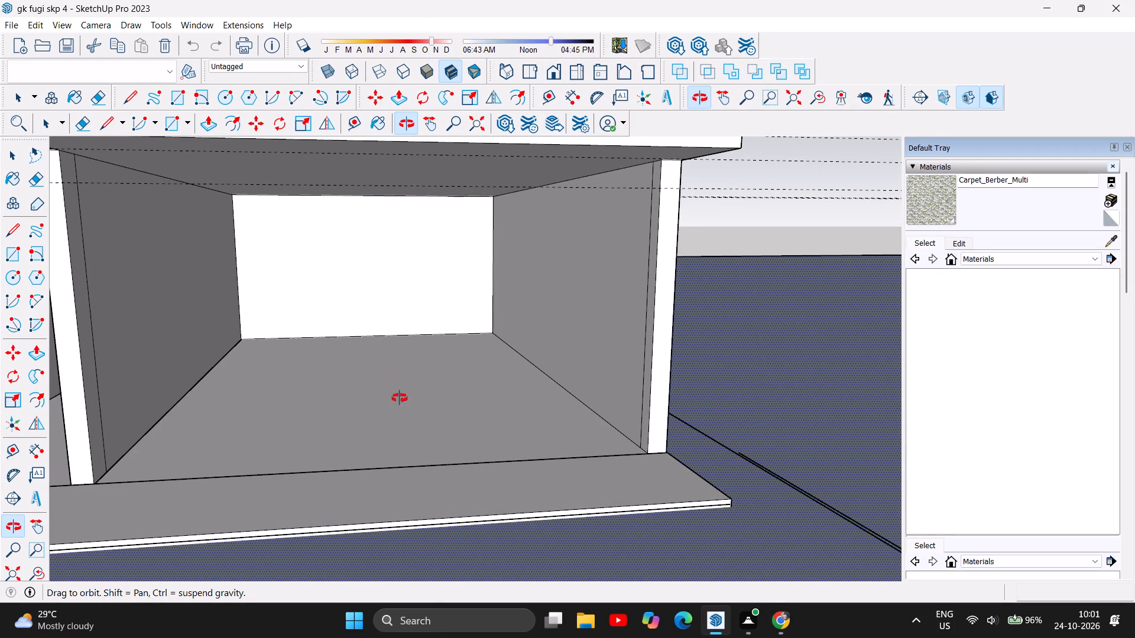
drag(400, 398, 399, 379)
scroll(346, 353, up, 1)
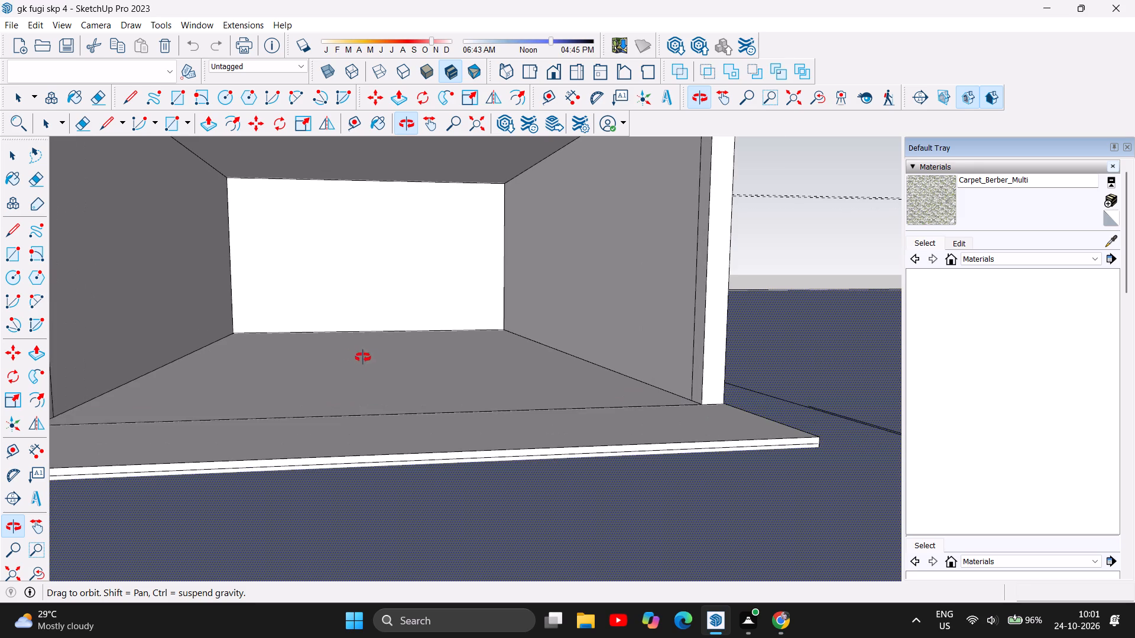
drag(417, 414, 419, 406)
scroll(419, 403, down, 3)
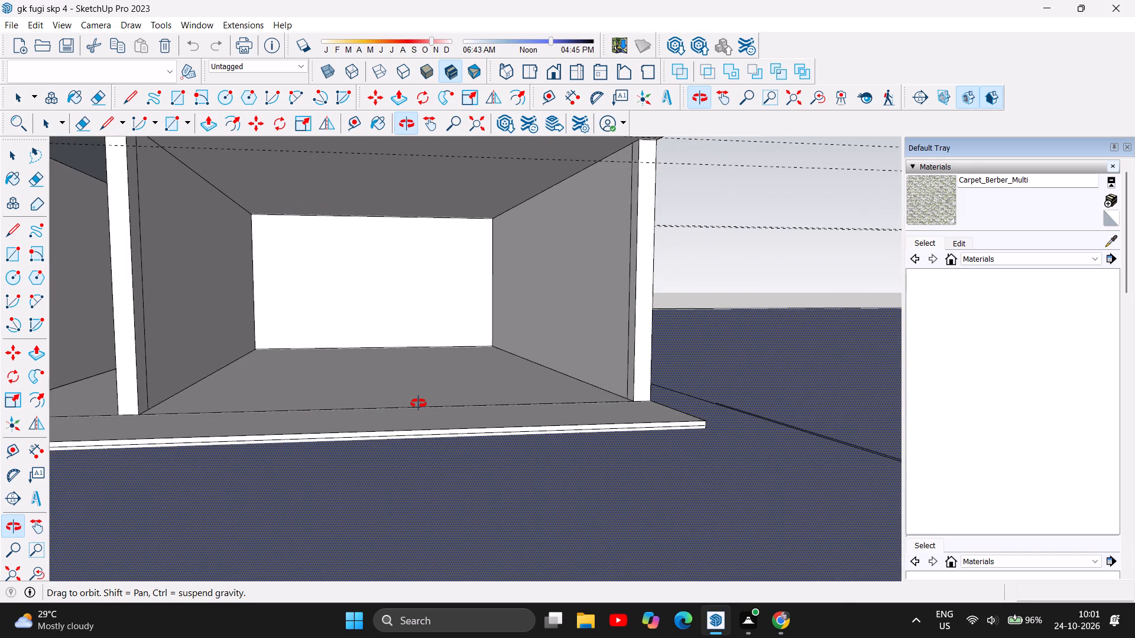
scroll(419, 403, up, 1)
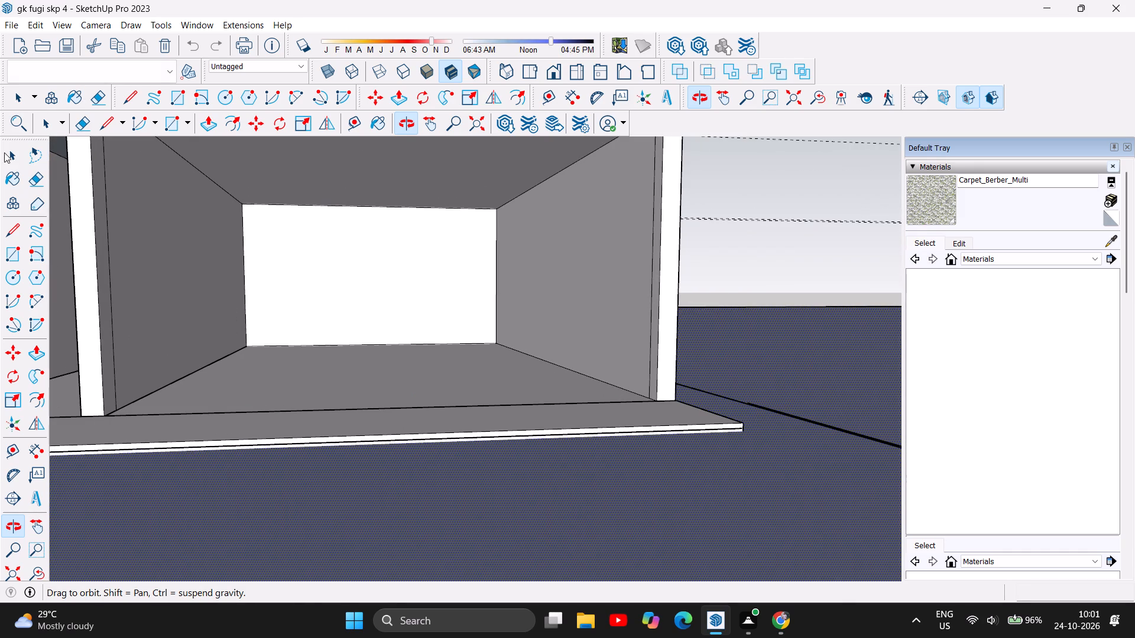
double_click(8, 155)
click(338, 384)
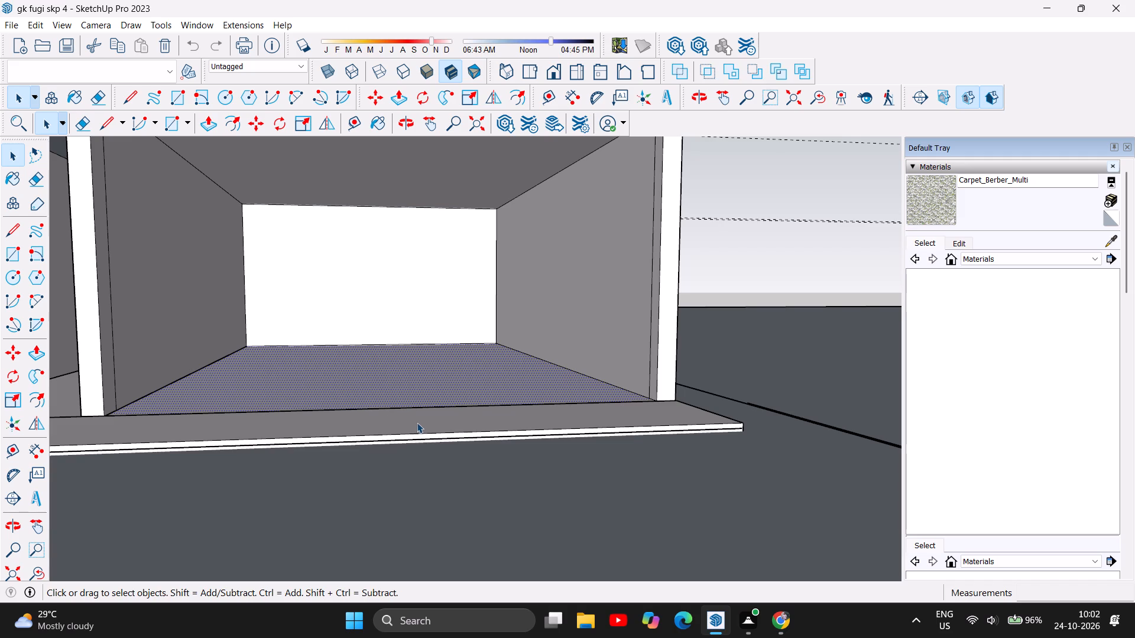
key(ctrl+c)
key(ctrl+v)
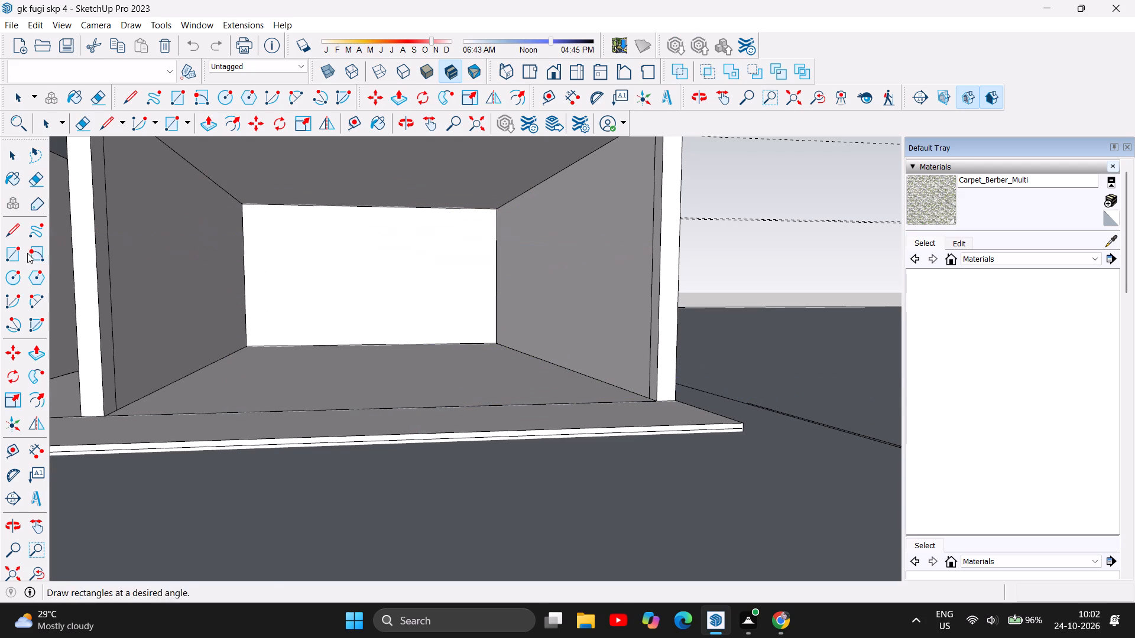
double_click(115, 251)
Move the pasted floor face straight up about 4' 4 3/8" towards the empty unit's ceiling.
scroll(393, 450, down, 6)
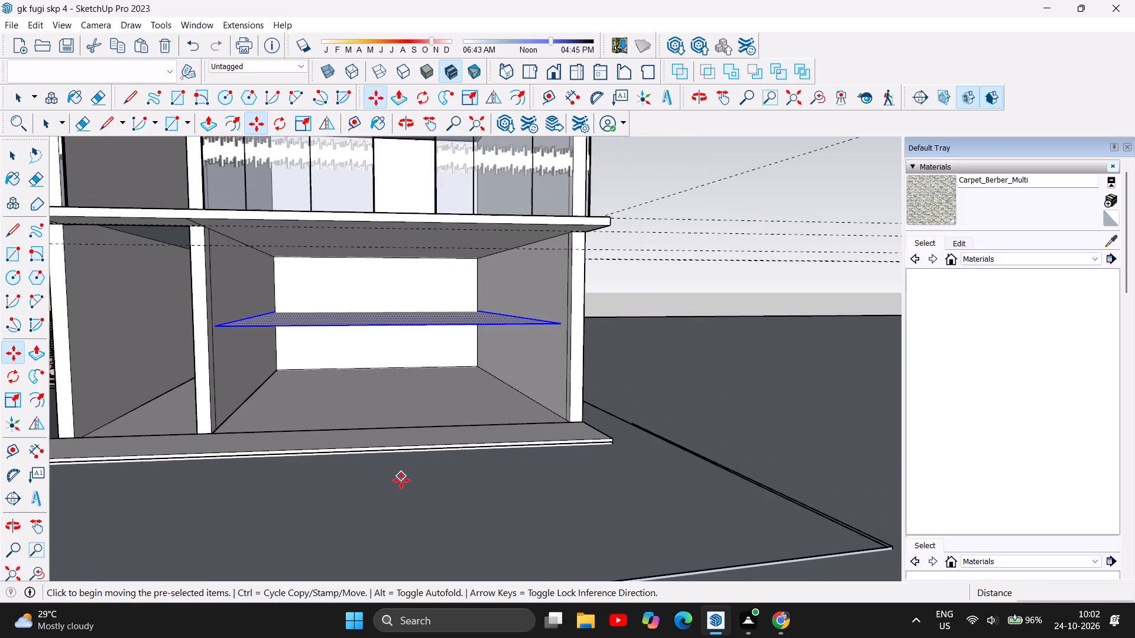
click(411, 125)
drag(359, 422, 359, 476)
scroll(359, 476, up, 4)
drag(416, 539, 413, 496)
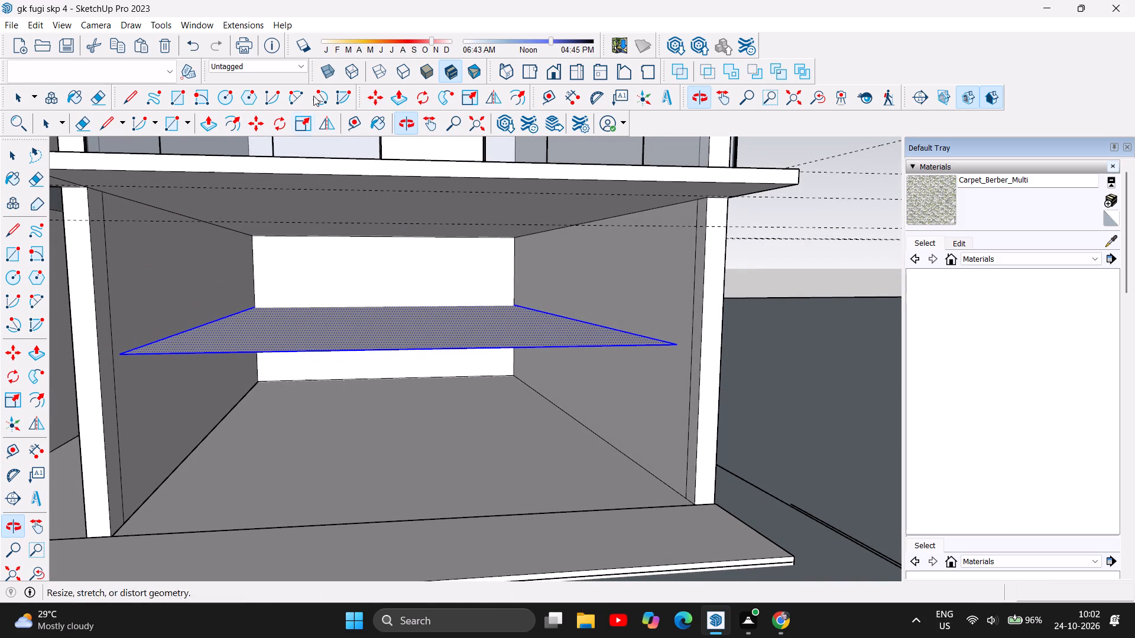
click(380, 95)
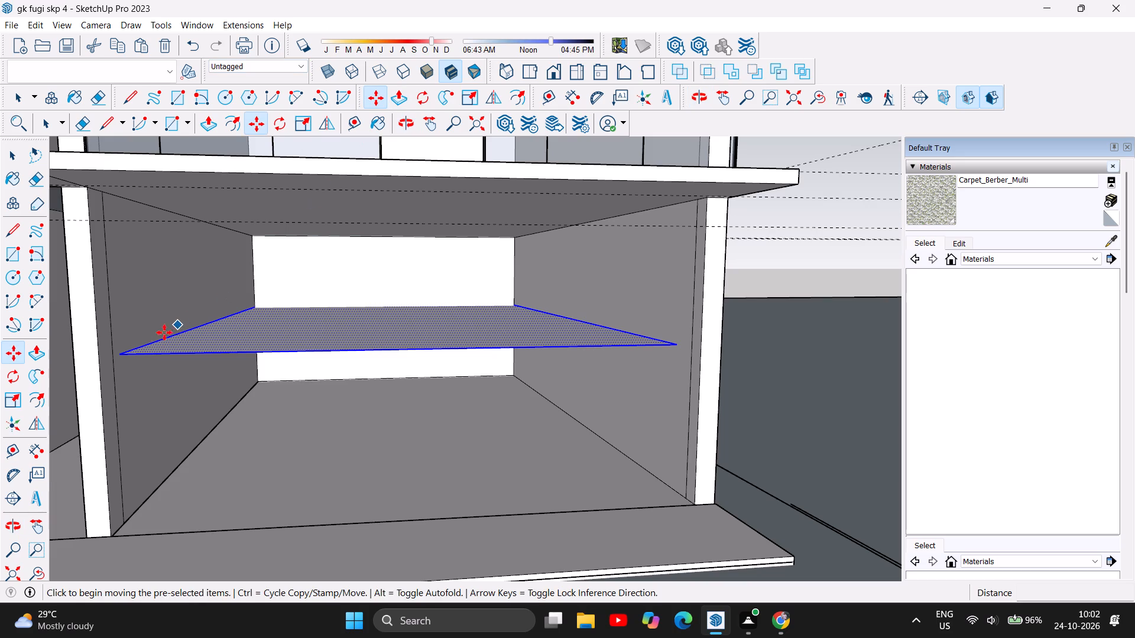
click(122, 356)
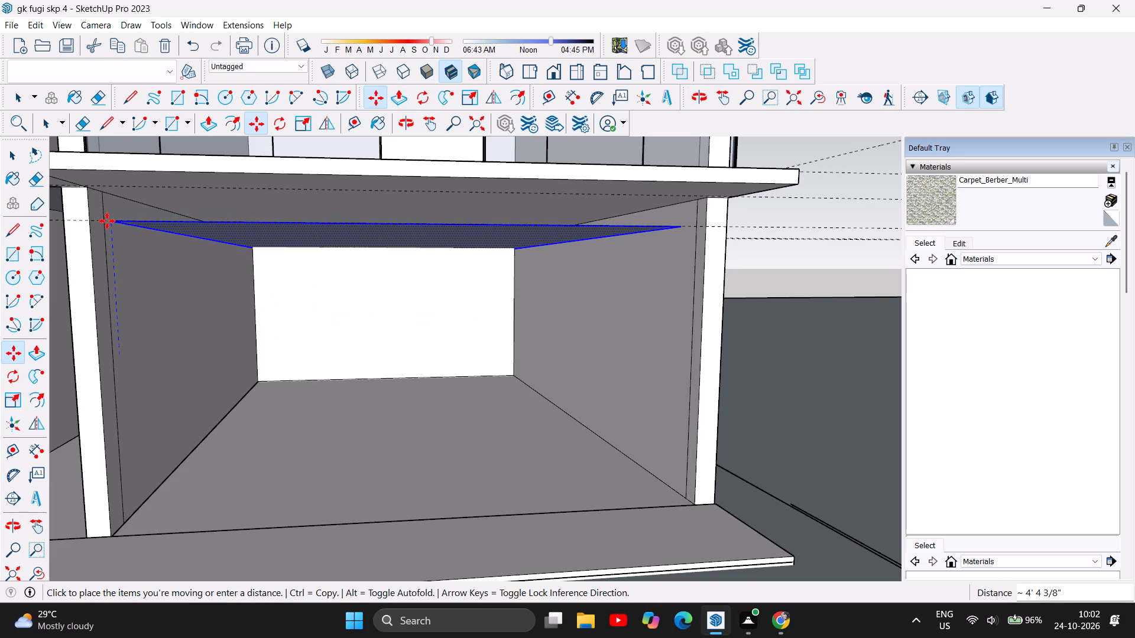
click(107, 221)
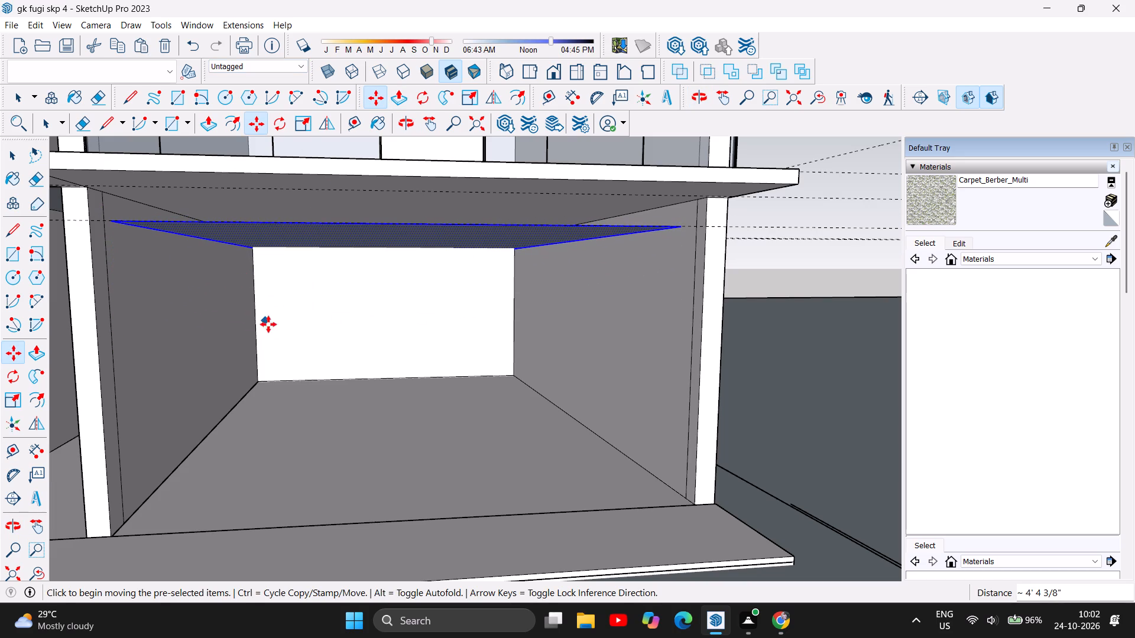
Raise the copied face about 1 1/4" more to the level of the dashed guide line below the ceiling.
scroll(98, 216, up, 18)
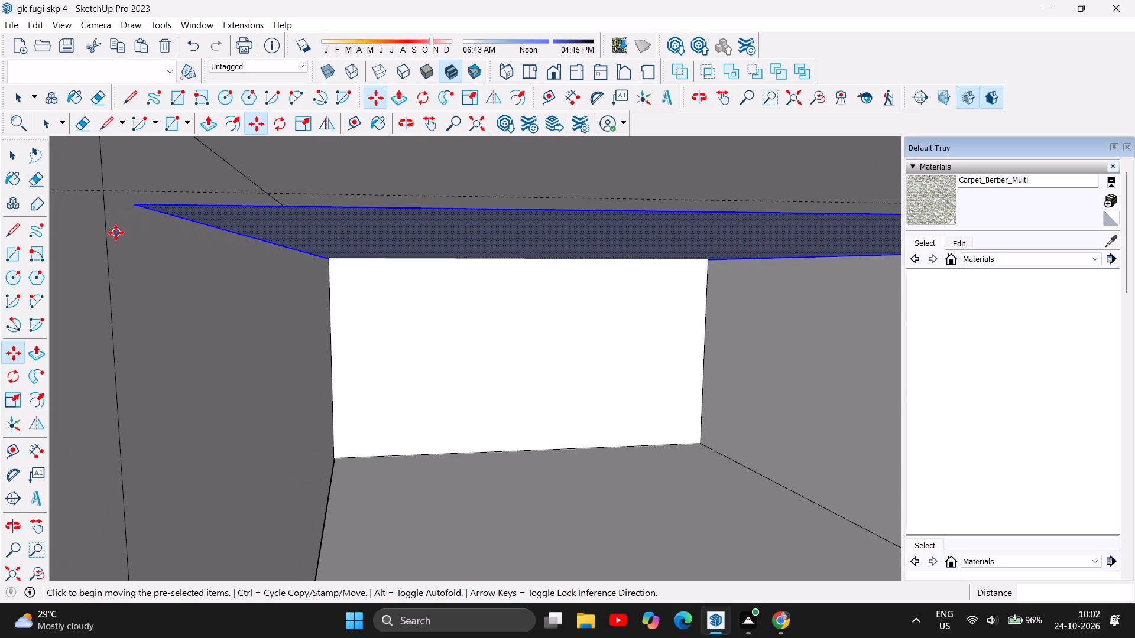
click(138, 201)
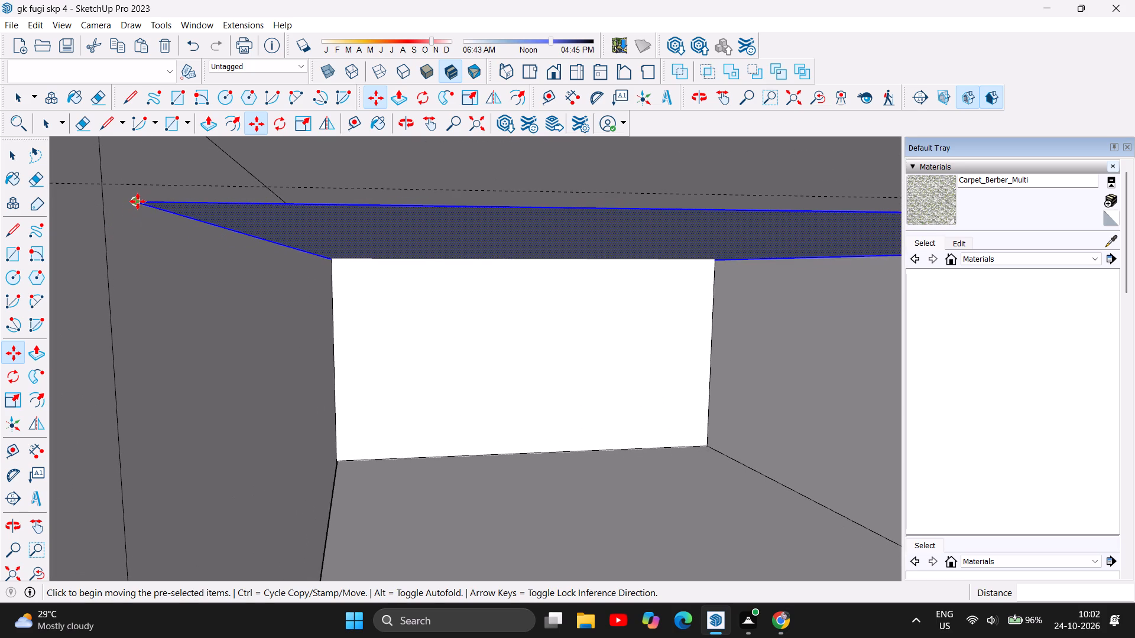
double_click(102, 185)
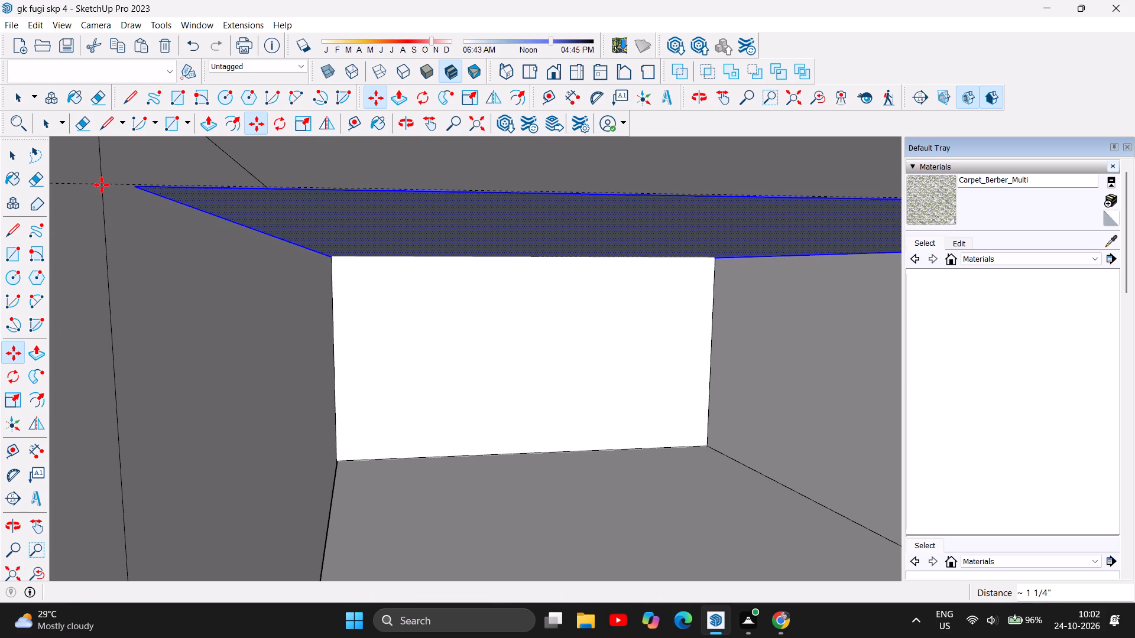
scroll(347, 335, down, 5)
scroll(394, 382, up, 1)
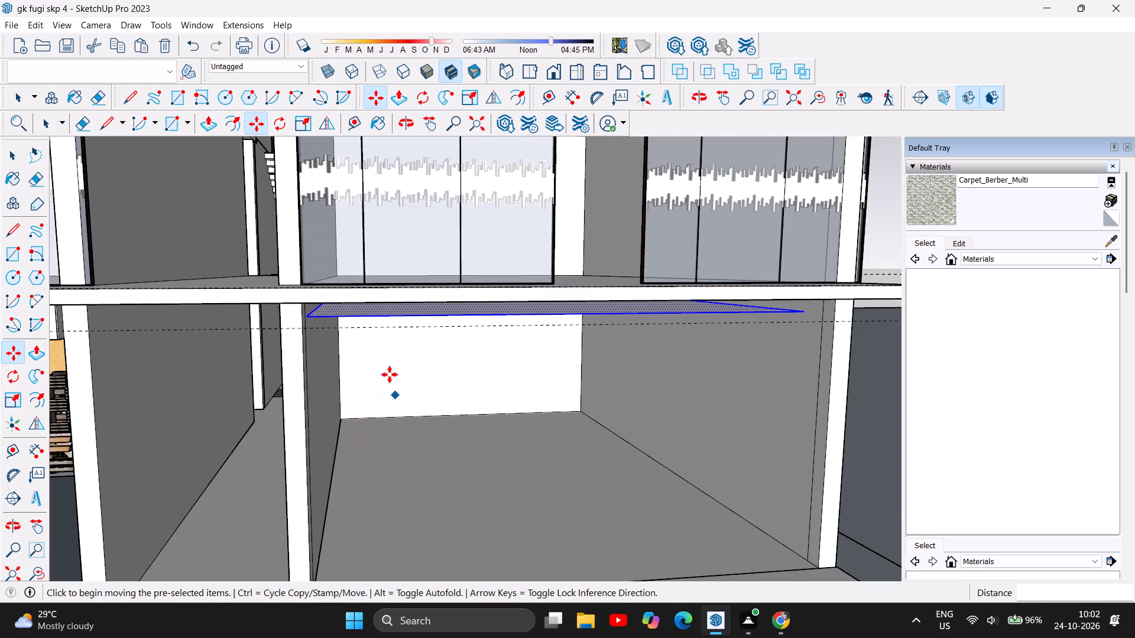
Move the copied face straight down about 4 9/16" to the dashed guide line below the empty unit's ceiling.
scroll(390, 375, up, 4)
scroll(381, 373, down, 2)
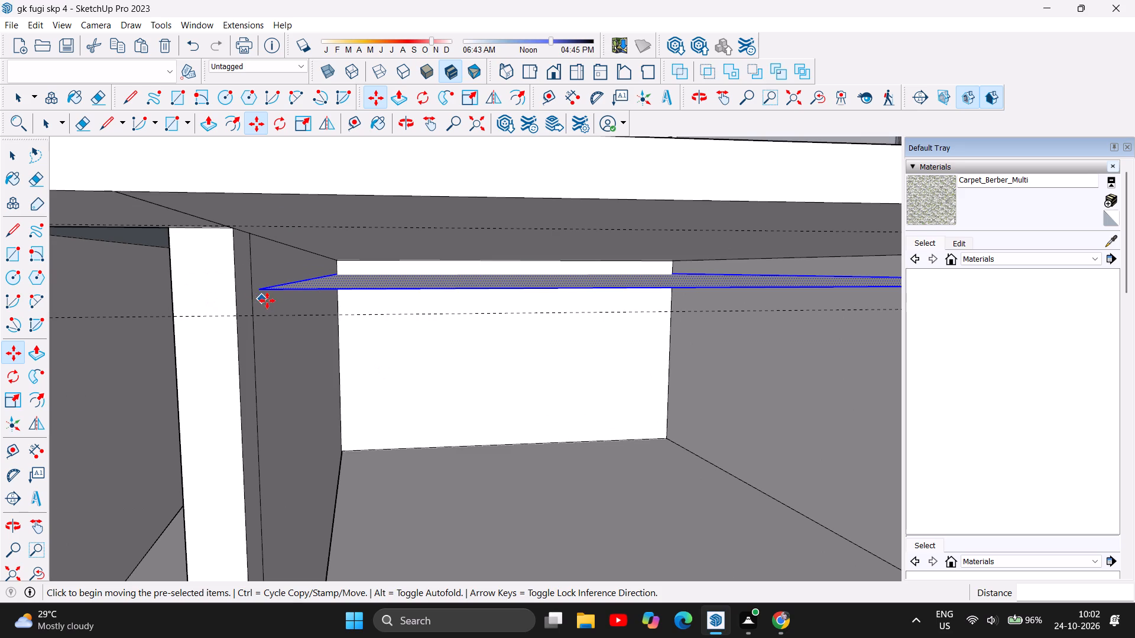
click(260, 292)
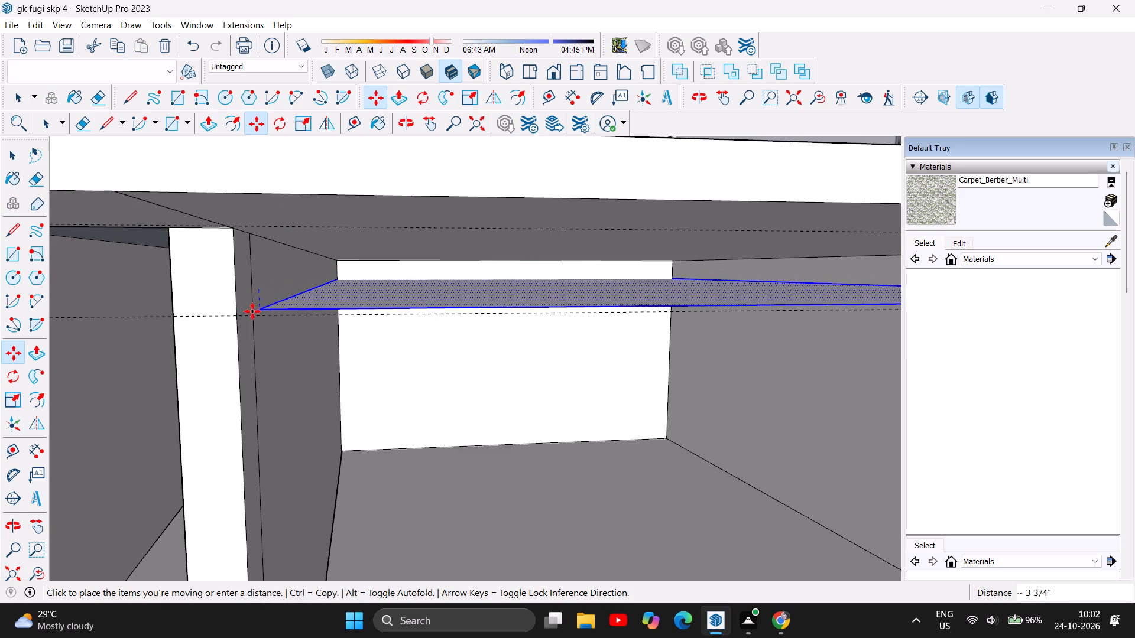
click(252, 316)
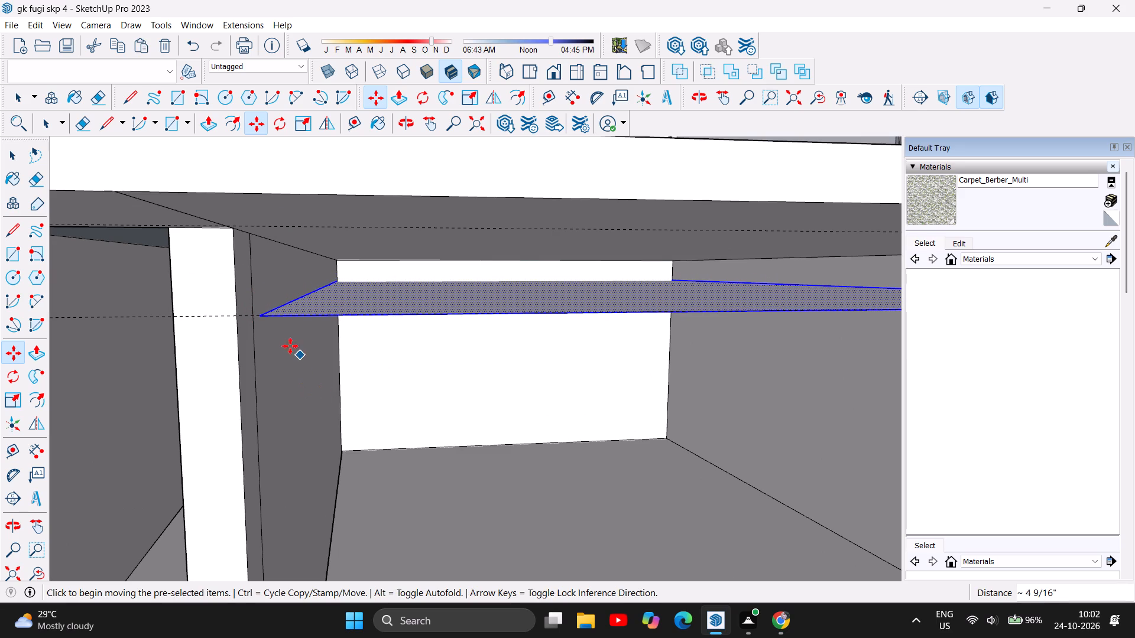
Lower the copied face a little further, just below the dashed guide line.
scroll(285, 339, up, 3)
scroll(239, 306, up, 6)
click(259, 310)
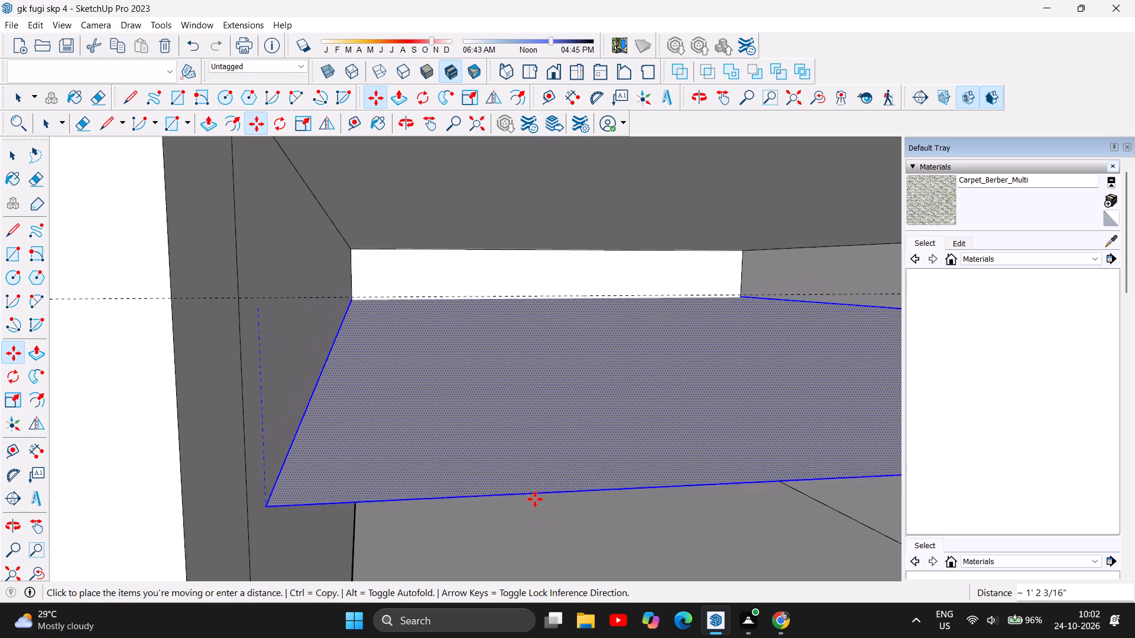
click(482, 369)
scroll(391, 395, down, 6)
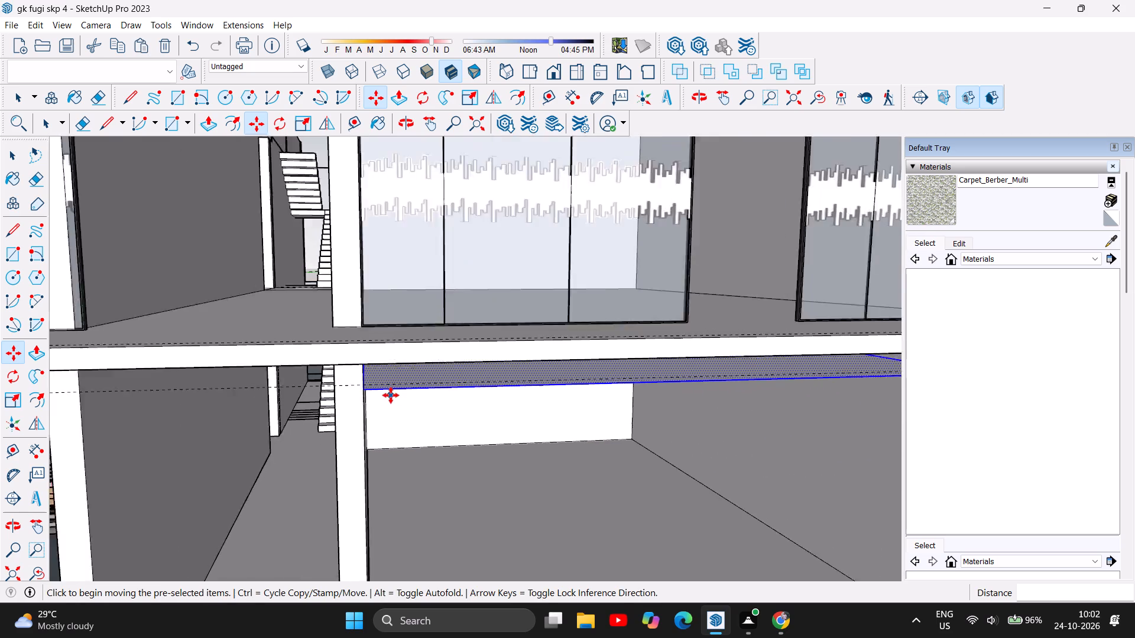
Raise the copied face about 4 11/16" from its front corner back to the level of the dashed guide line.
scroll(650, 474, up, 5)
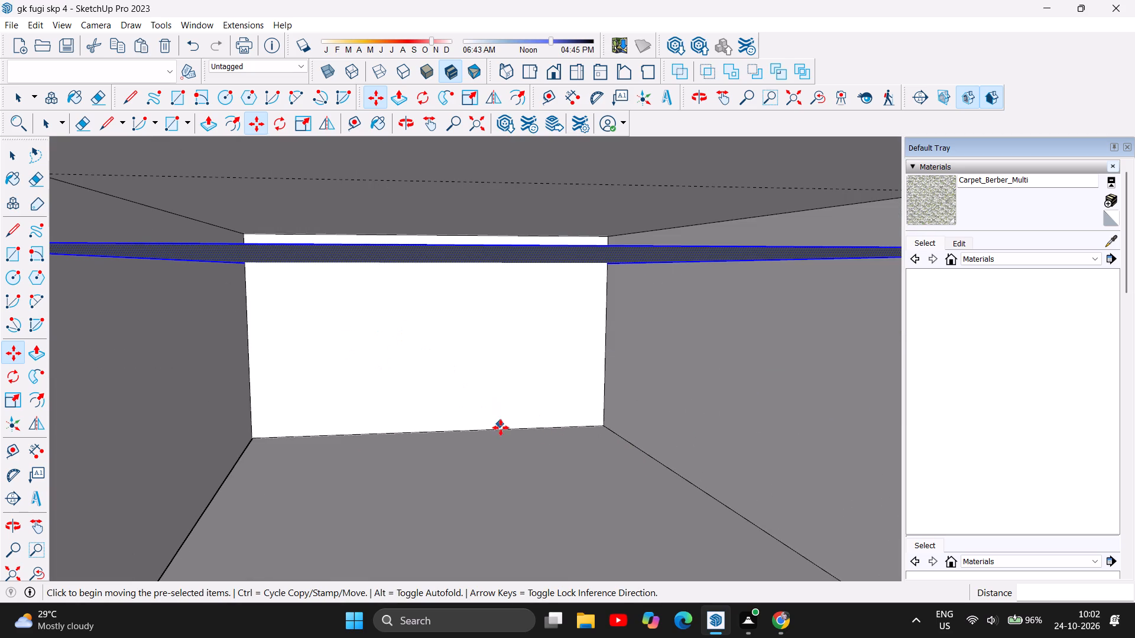
click(410, 125)
drag(620, 528, 579, 490)
click(579, 490)
scroll(552, 474, down, 10)
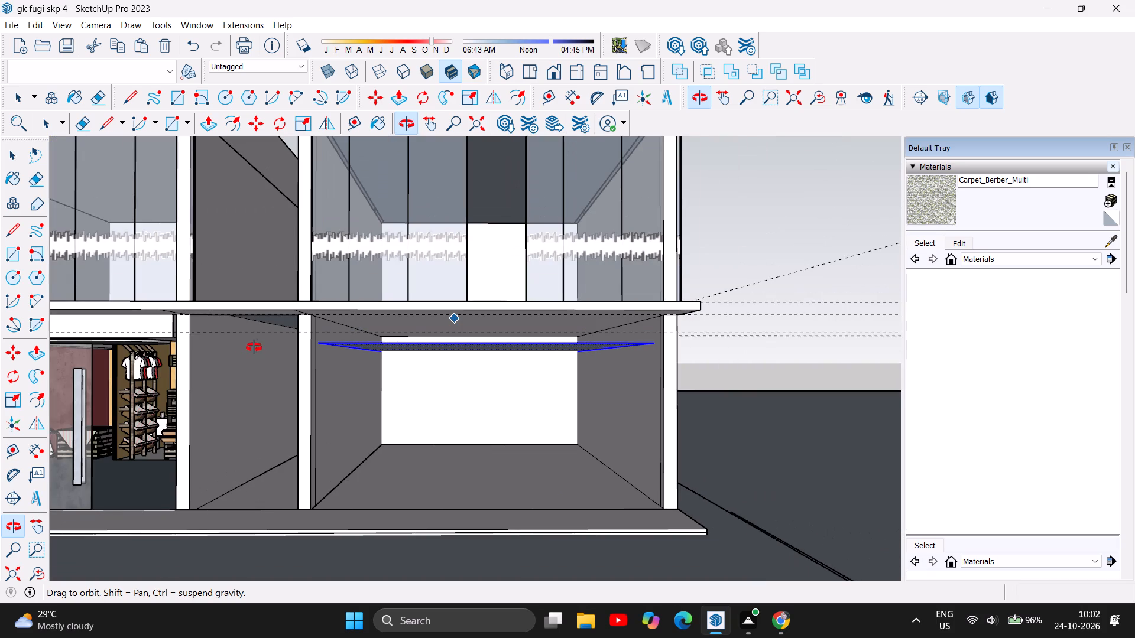
drag(190, 399, 200, 410)
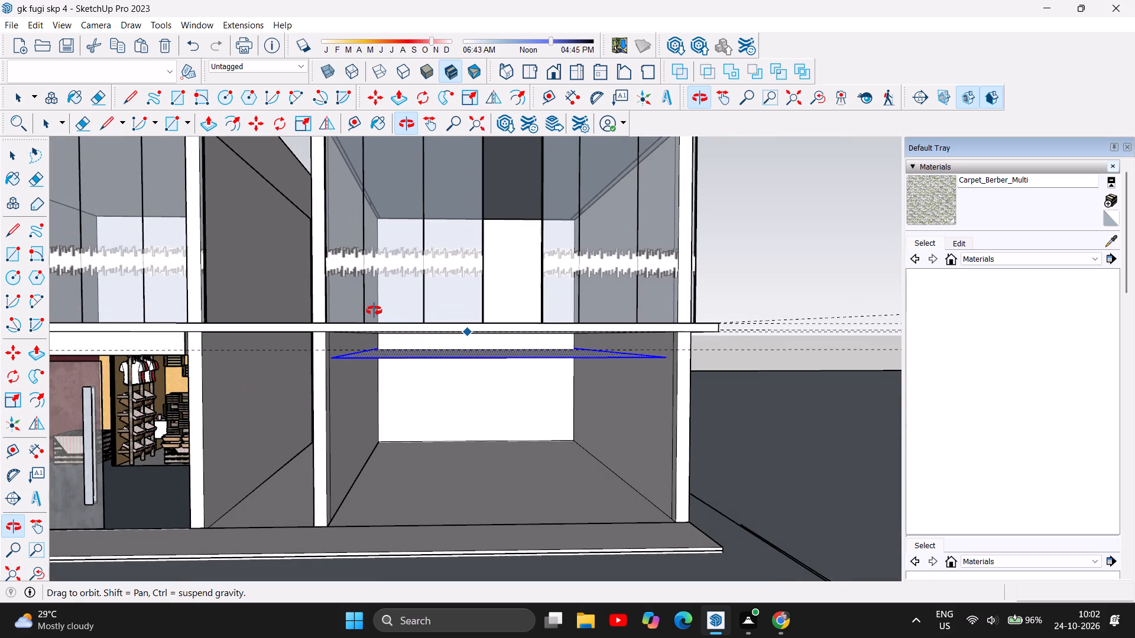
scroll(368, 324, up, 14)
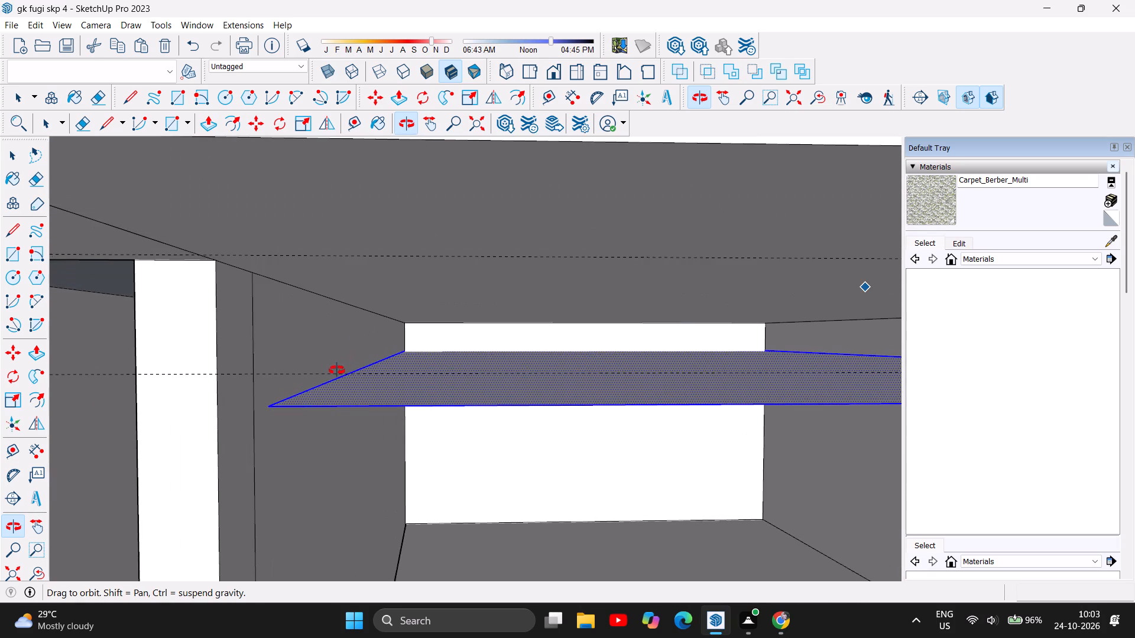
scroll(310, 399, up, 2)
click(378, 105)
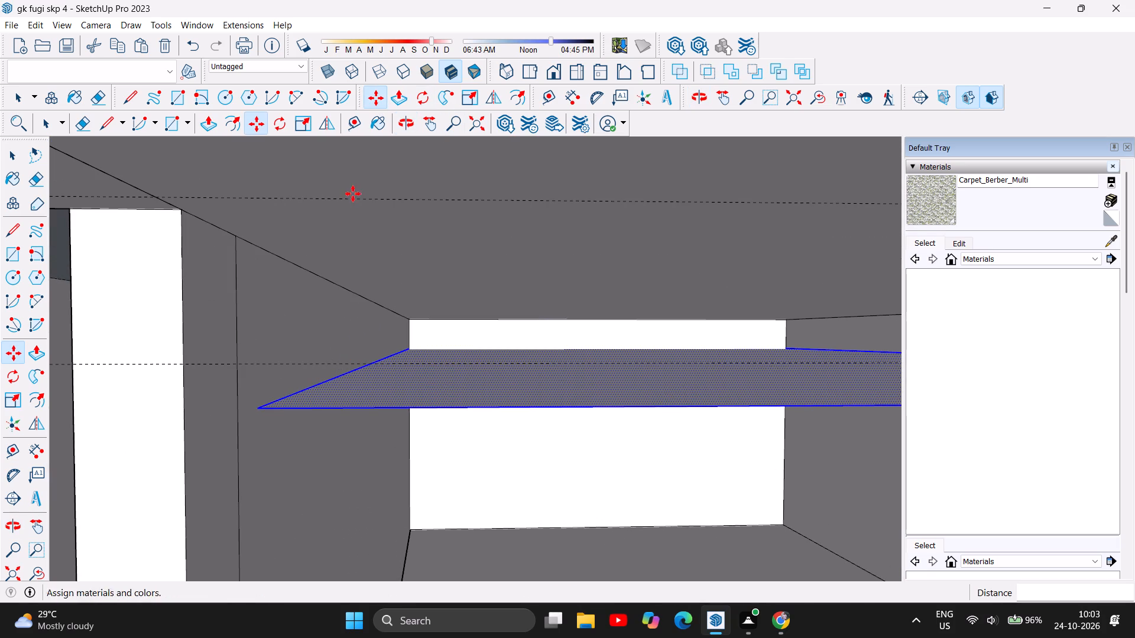
click(258, 409)
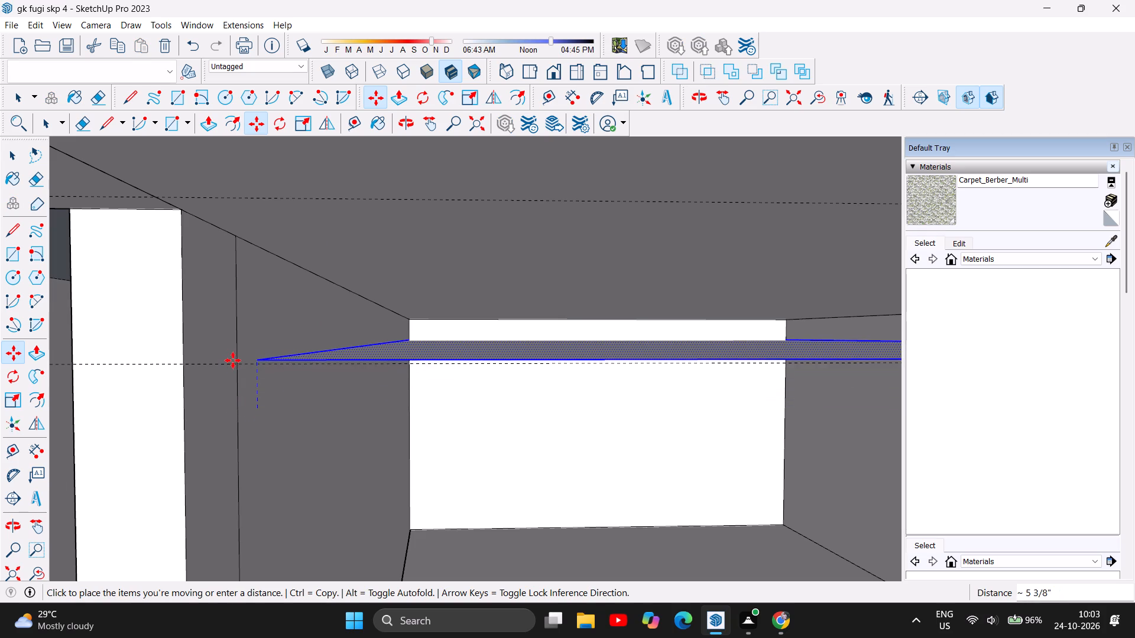
click(255, 366)
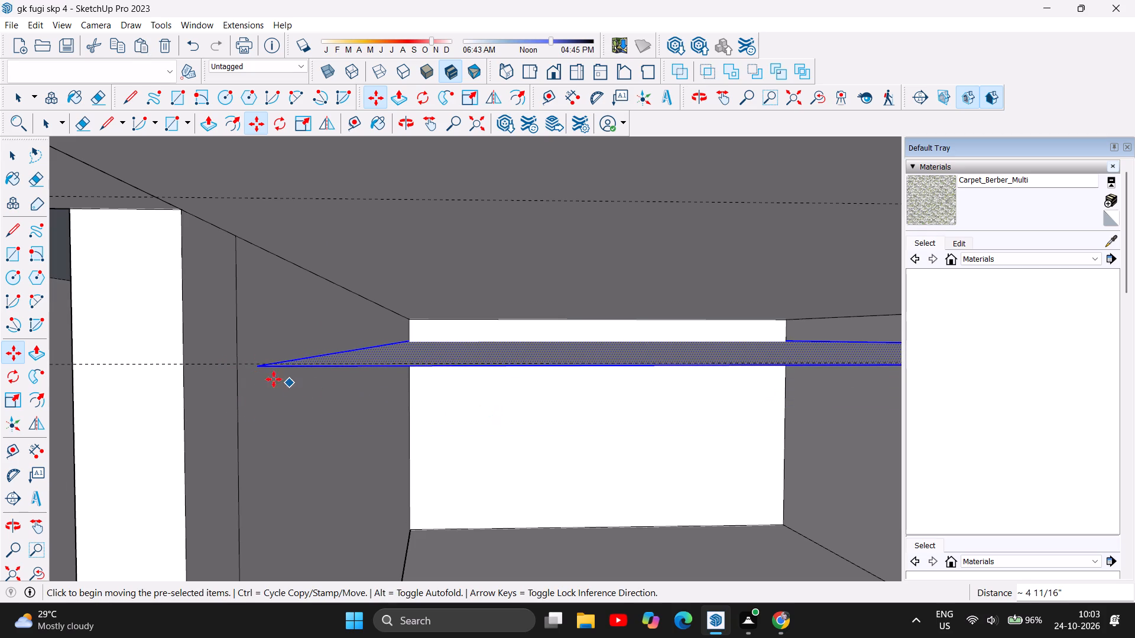
Lower the copied face about 2 1/2" so its front corner lines up with the dashed guide line.
scroll(228, 355, up, 13)
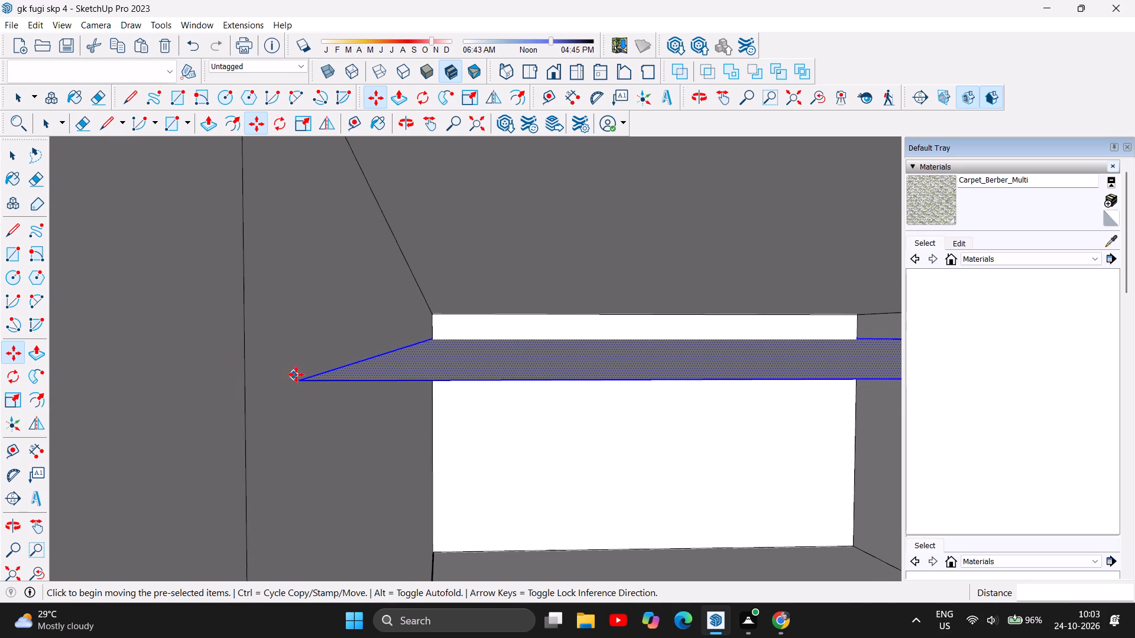
scroll(337, 362, down, 5)
click(319, 374)
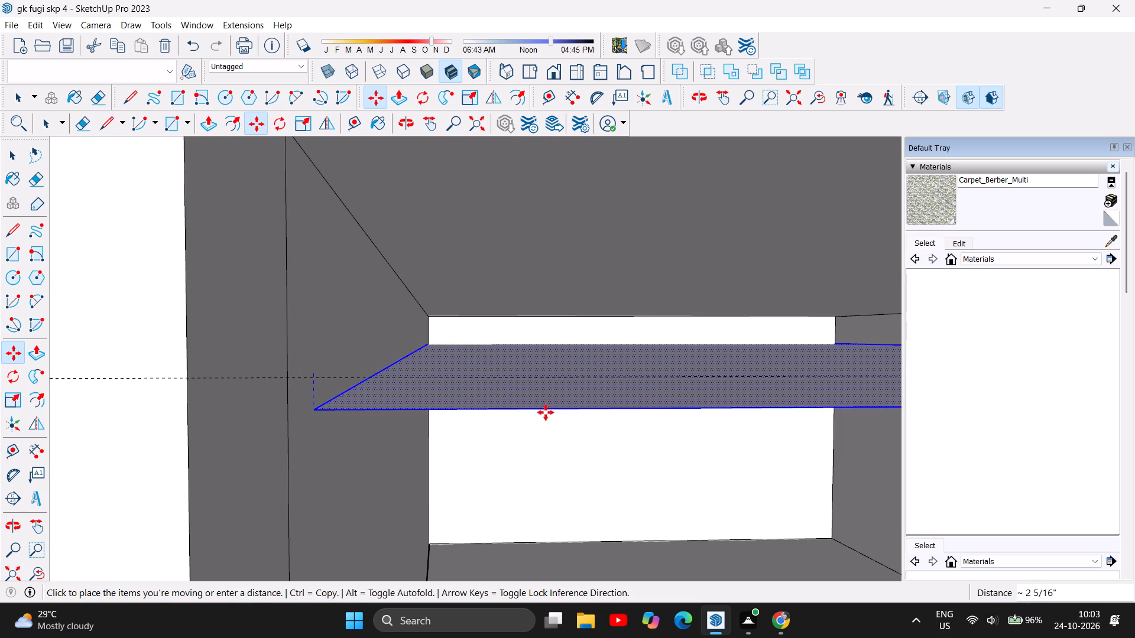
key(ctrl+c)
key(ctrl+v)
scroll(442, 455, down, 7)
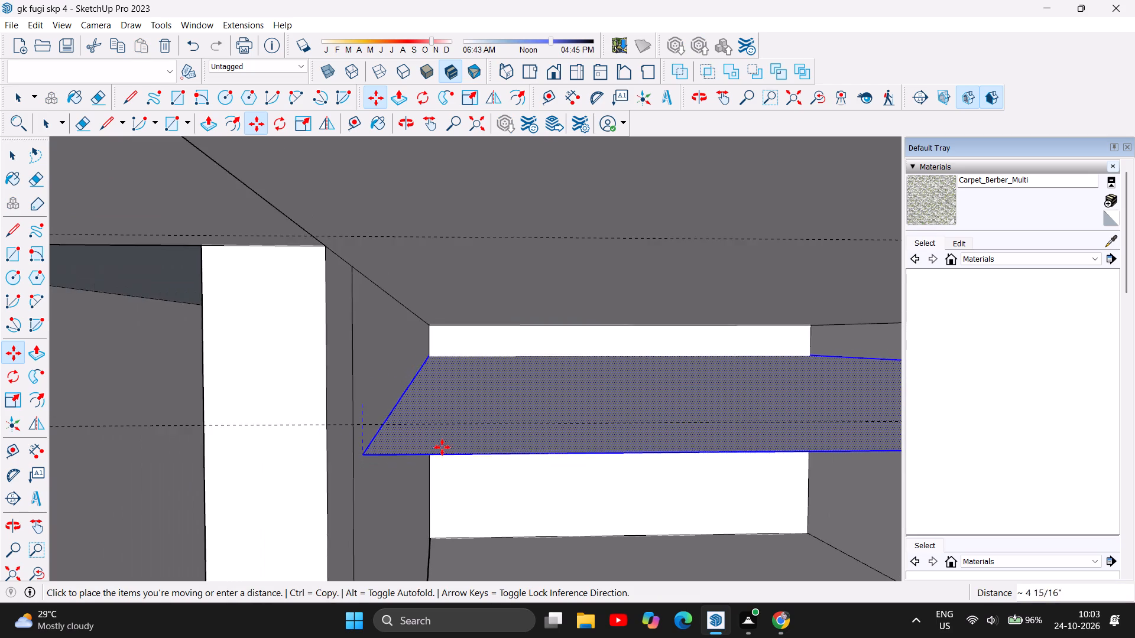
scroll(442, 447, down, 16)
scroll(442, 447, down, 7)
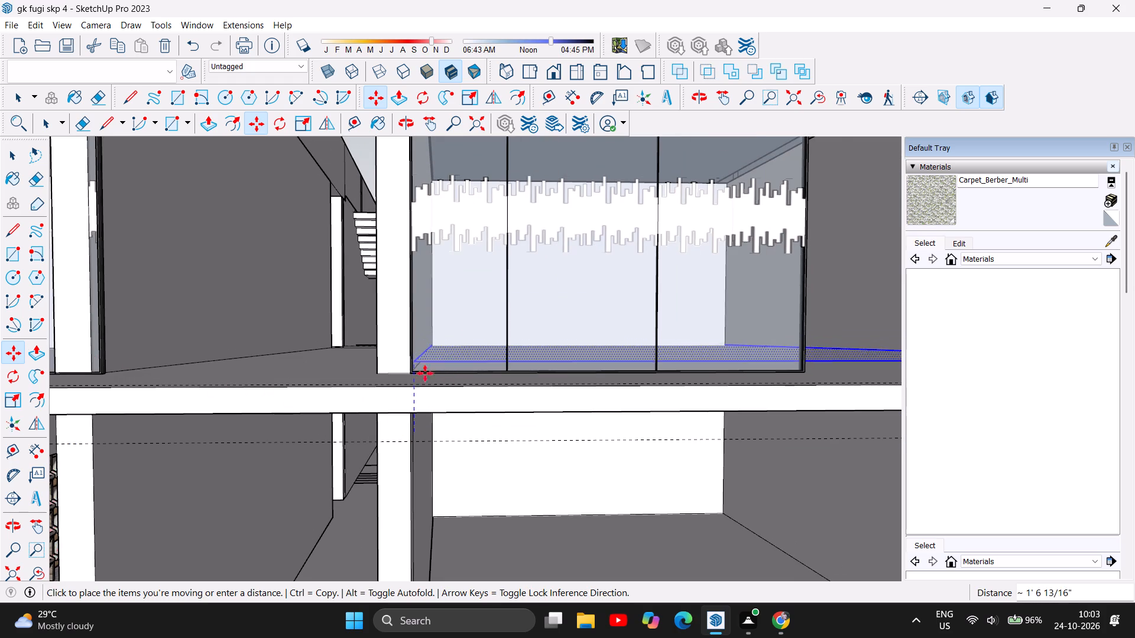
click(405, 441)
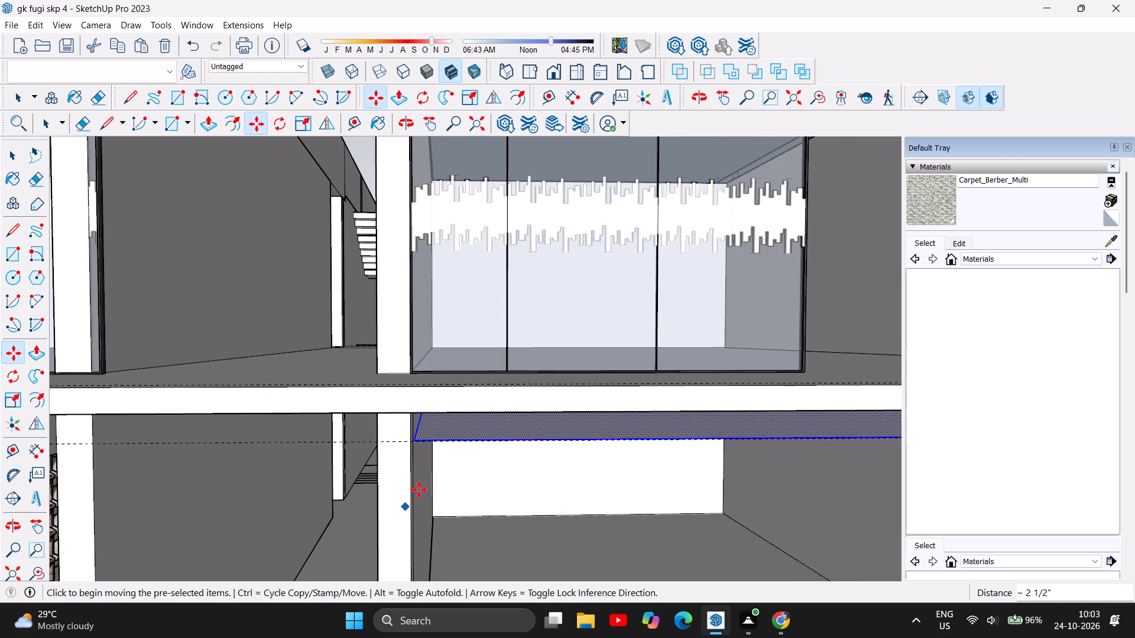
Examine both front corners of the suspended face against the guide line and the unit's side walls.
scroll(473, 458, up, 6)
scroll(472, 458, down, 5)
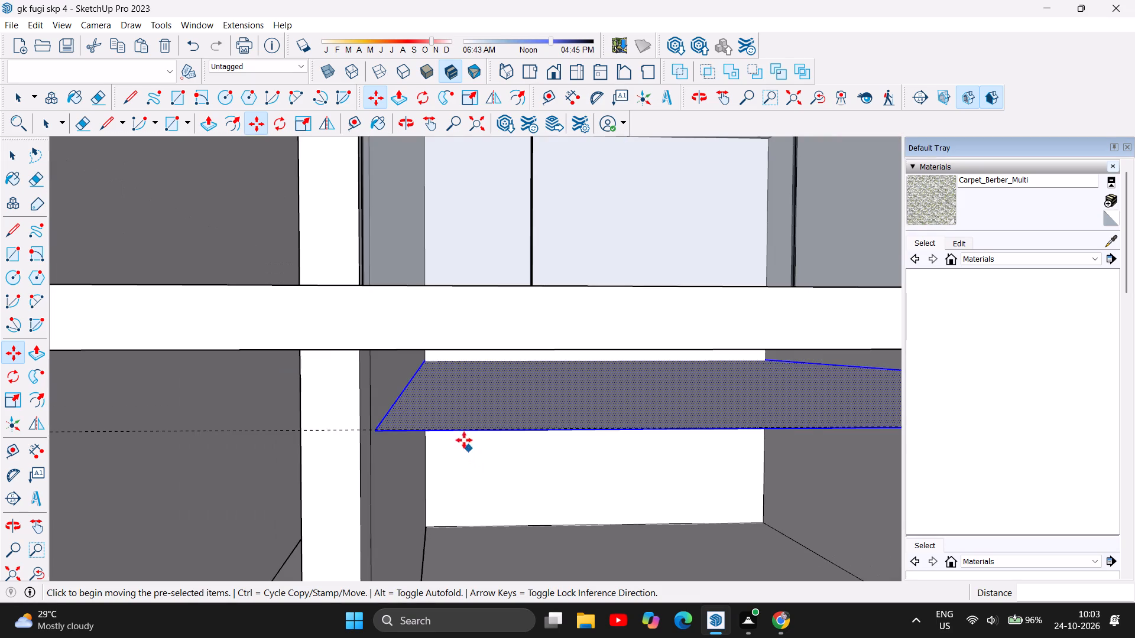
scroll(437, 401, down, 7)
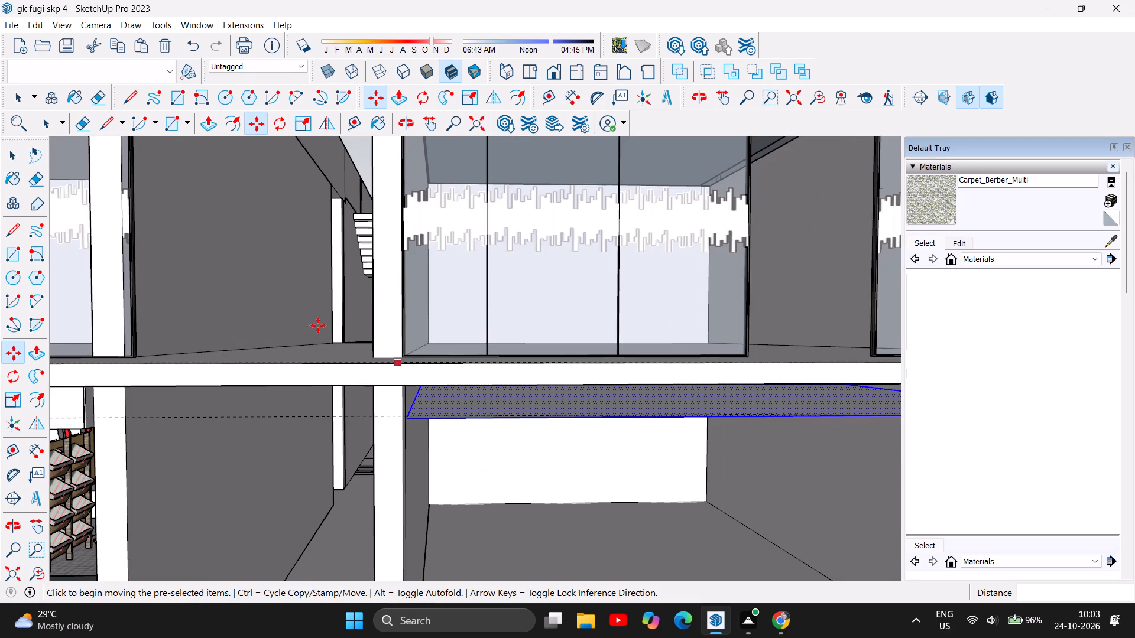
scroll(317, 325, down, 9)
scroll(676, 370, up, 5)
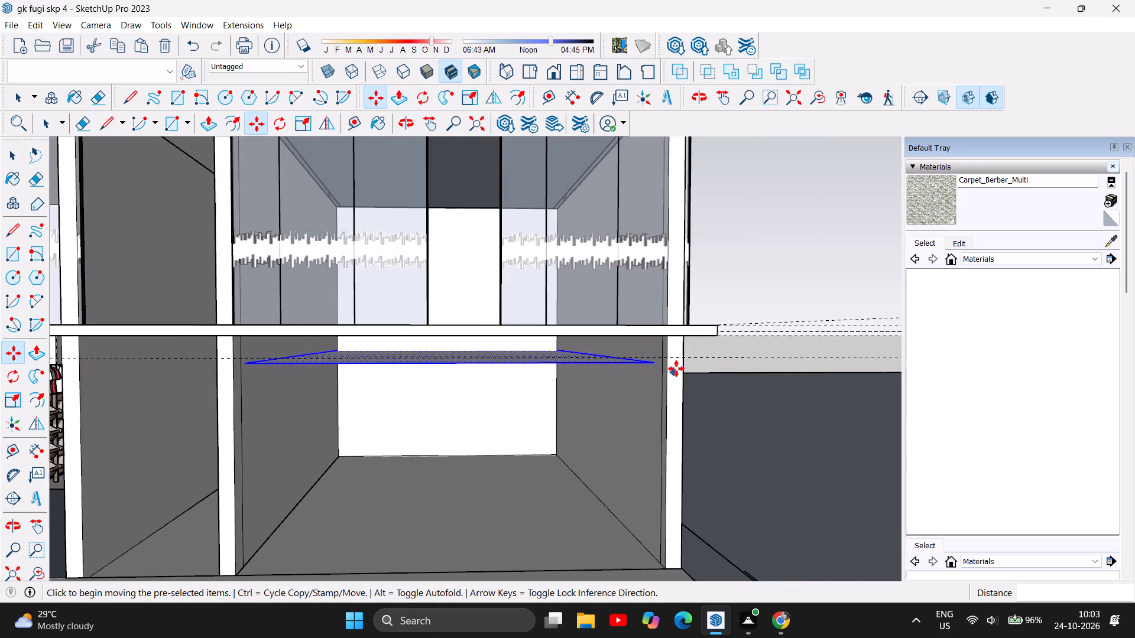
scroll(677, 362, up, 7)
scroll(618, 368, up, 7)
scroll(650, 372, down, 5)
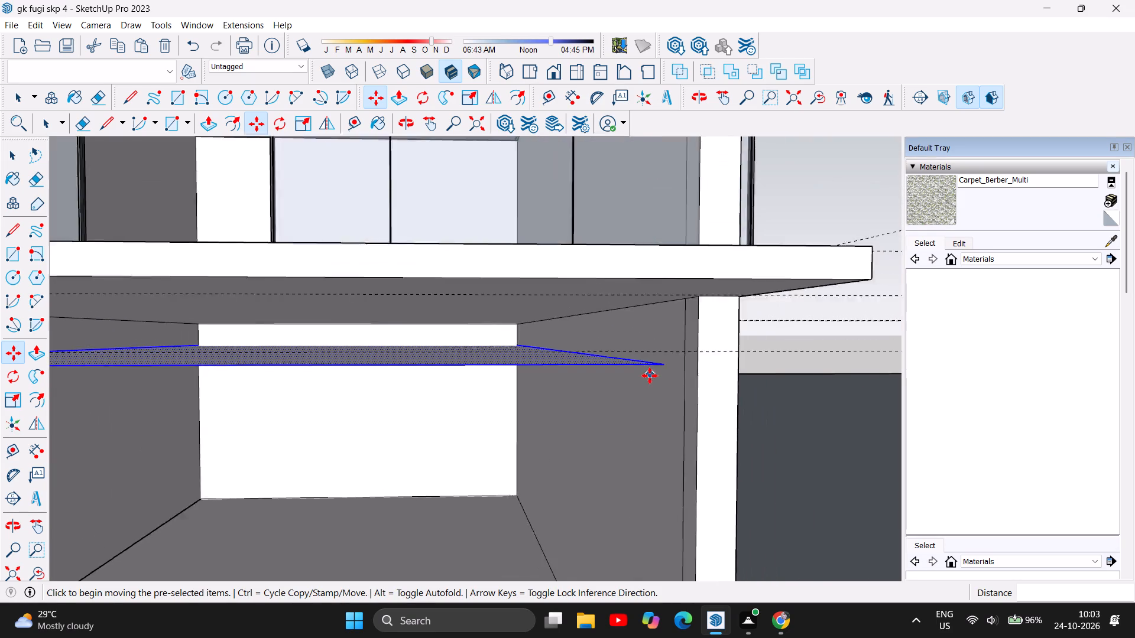
scroll(650, 376, down, 6)
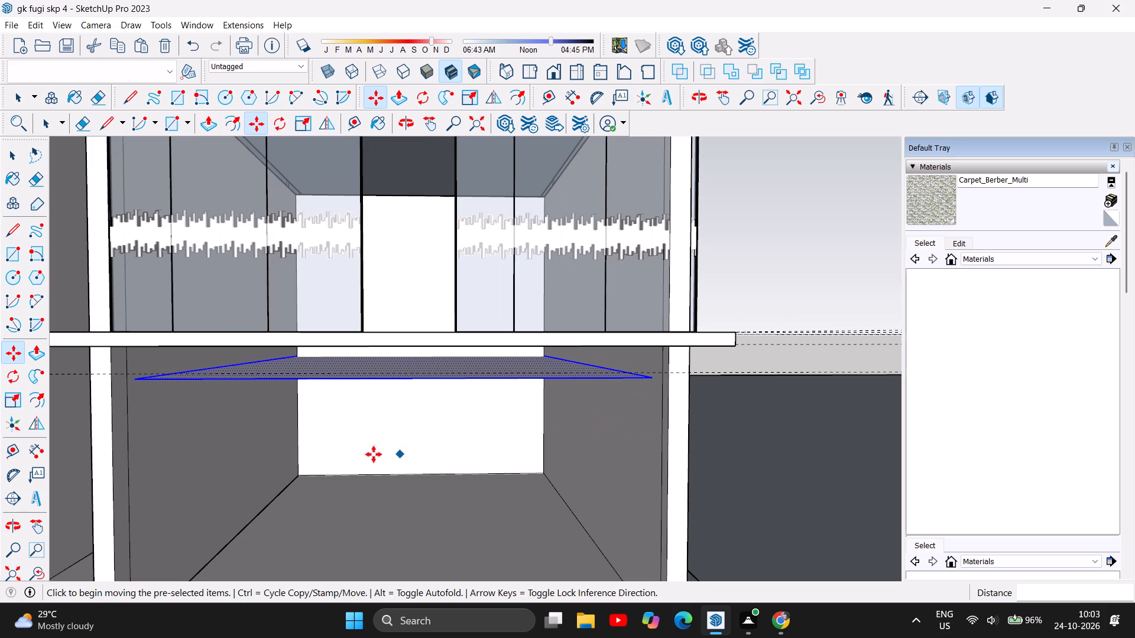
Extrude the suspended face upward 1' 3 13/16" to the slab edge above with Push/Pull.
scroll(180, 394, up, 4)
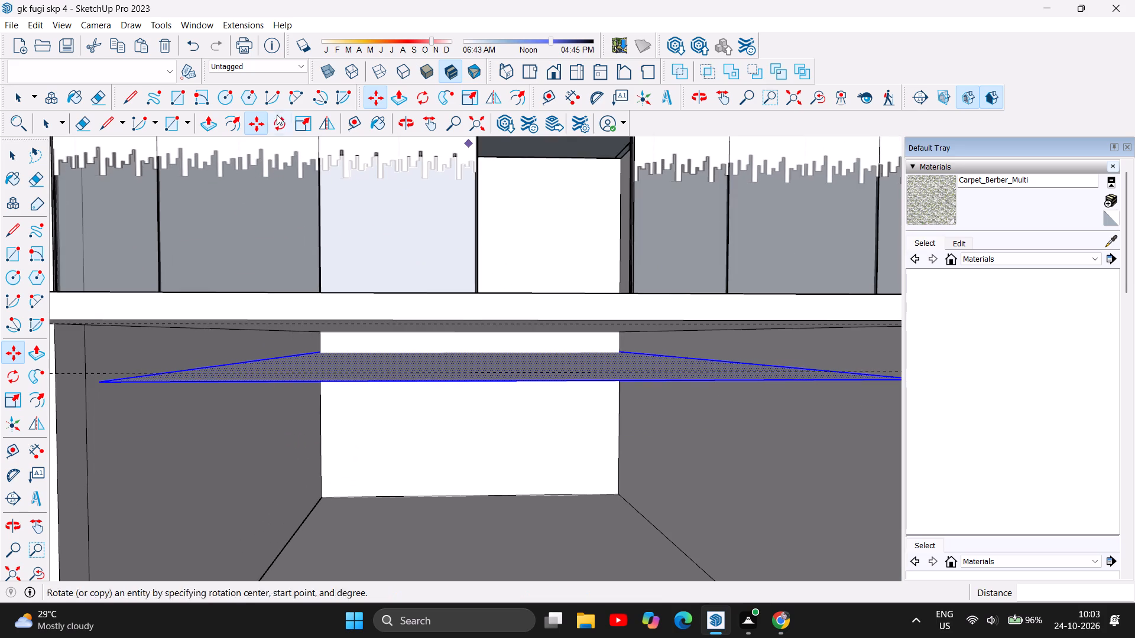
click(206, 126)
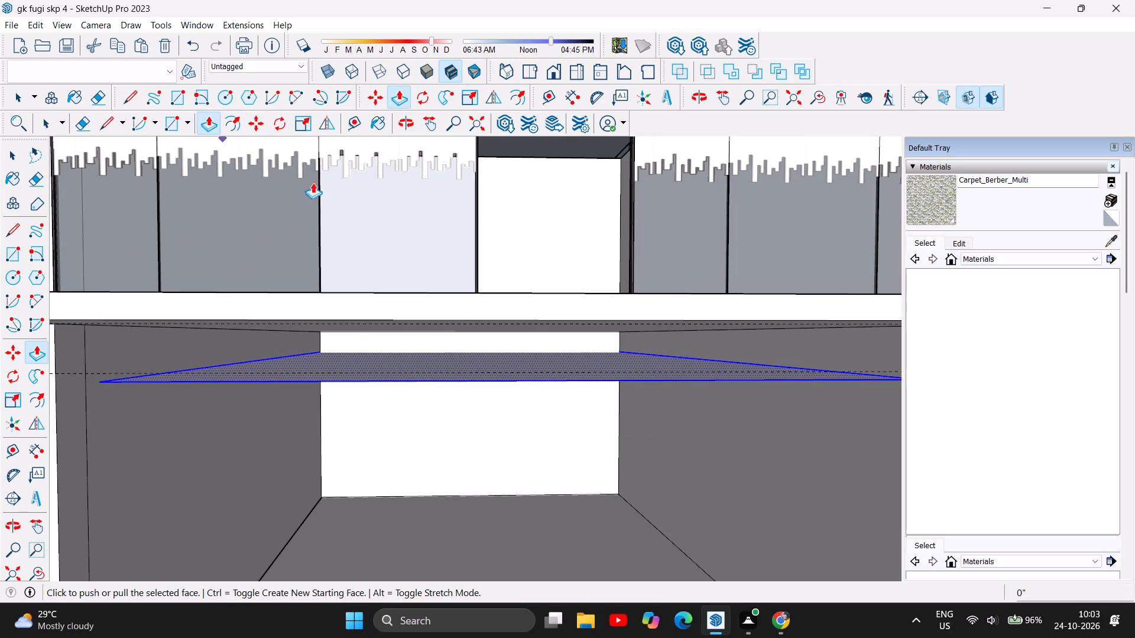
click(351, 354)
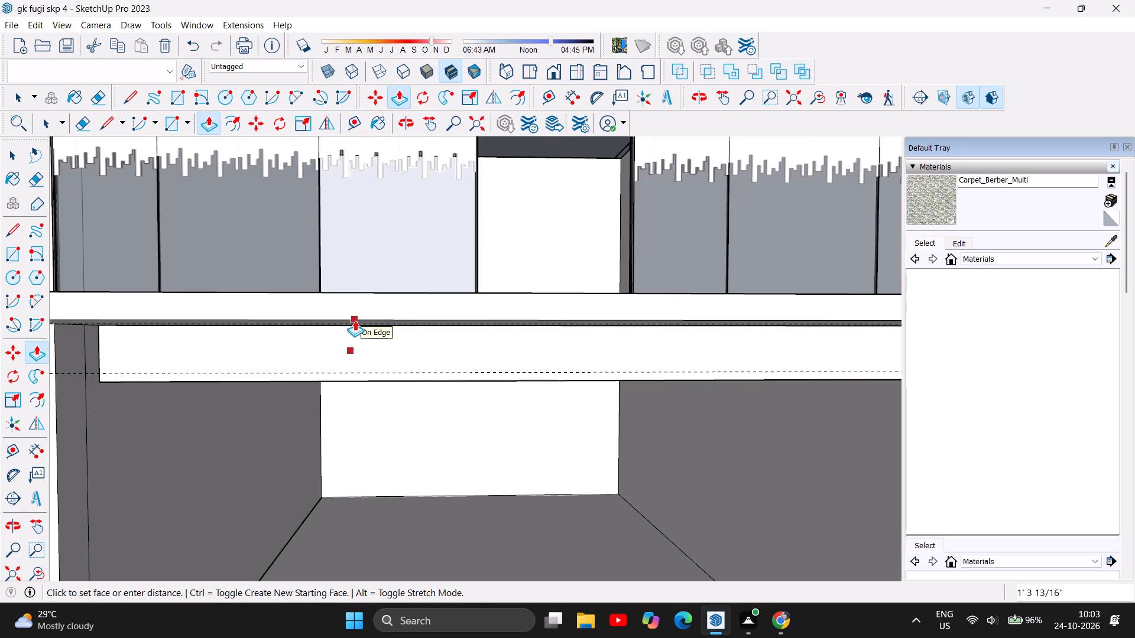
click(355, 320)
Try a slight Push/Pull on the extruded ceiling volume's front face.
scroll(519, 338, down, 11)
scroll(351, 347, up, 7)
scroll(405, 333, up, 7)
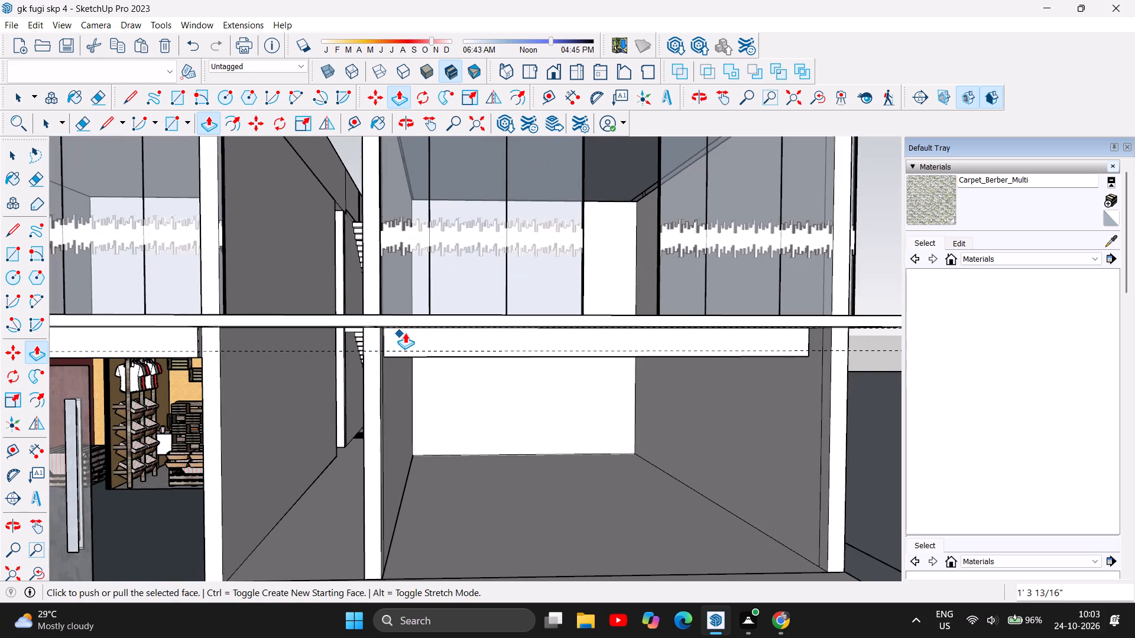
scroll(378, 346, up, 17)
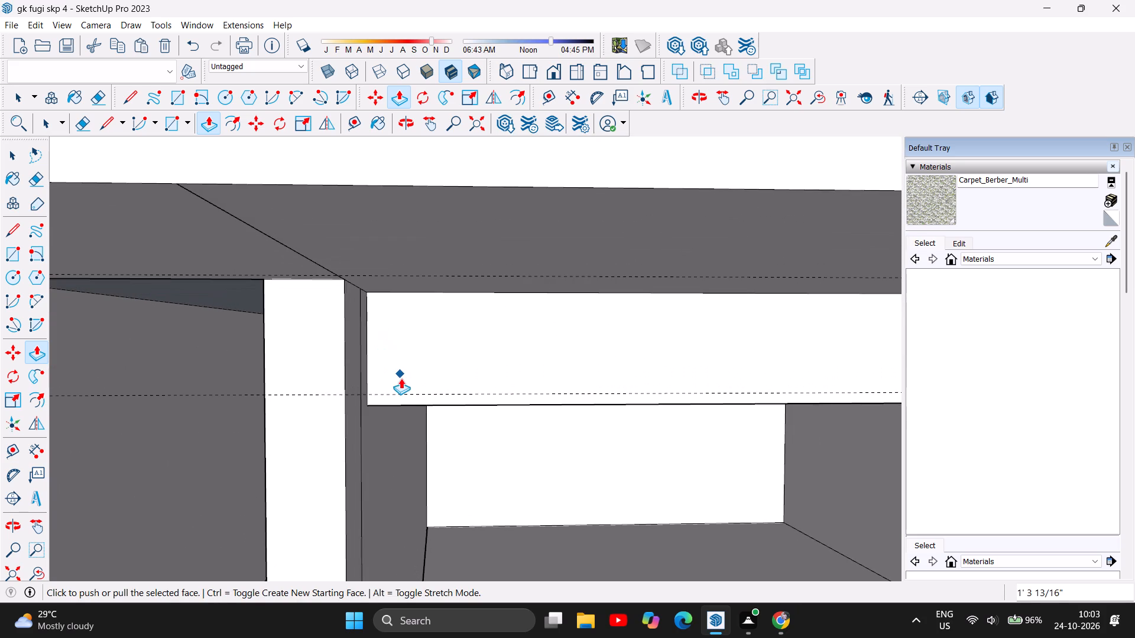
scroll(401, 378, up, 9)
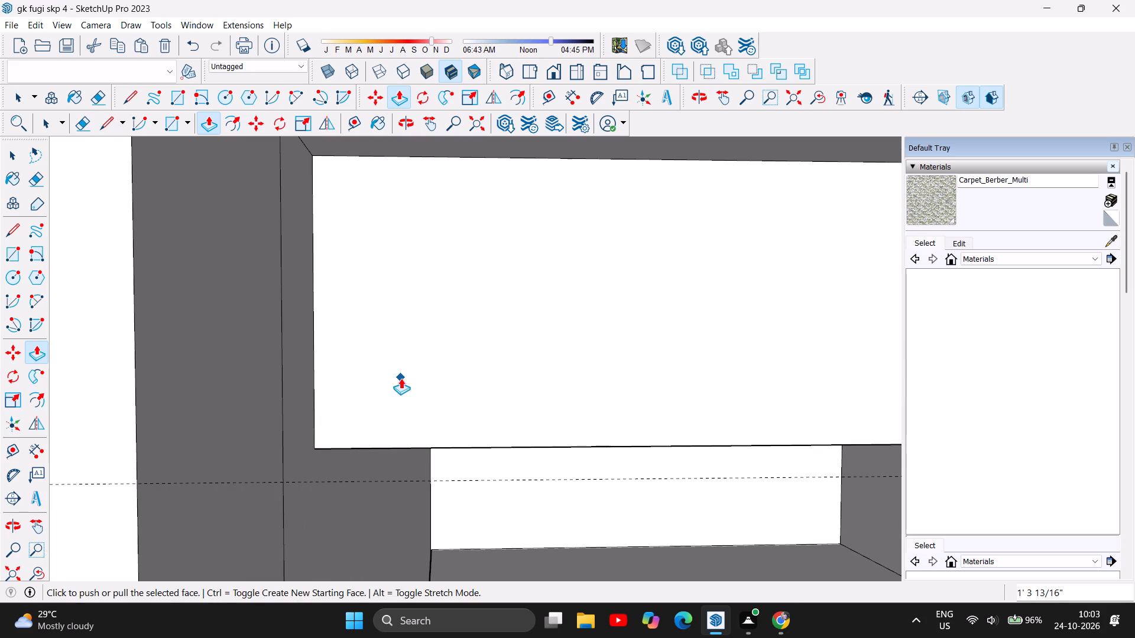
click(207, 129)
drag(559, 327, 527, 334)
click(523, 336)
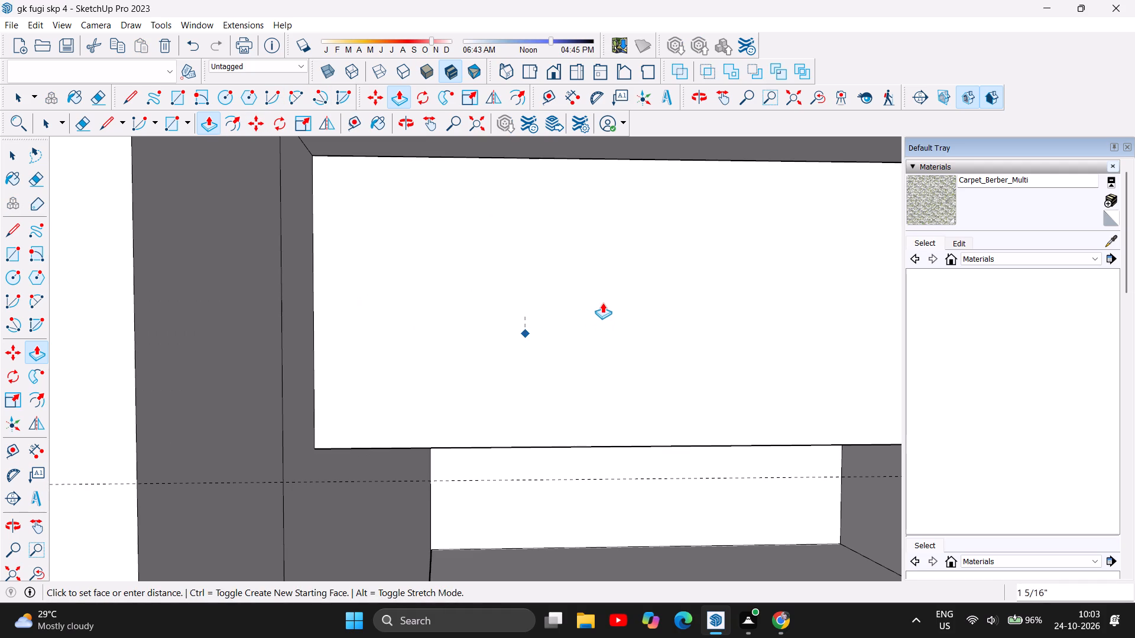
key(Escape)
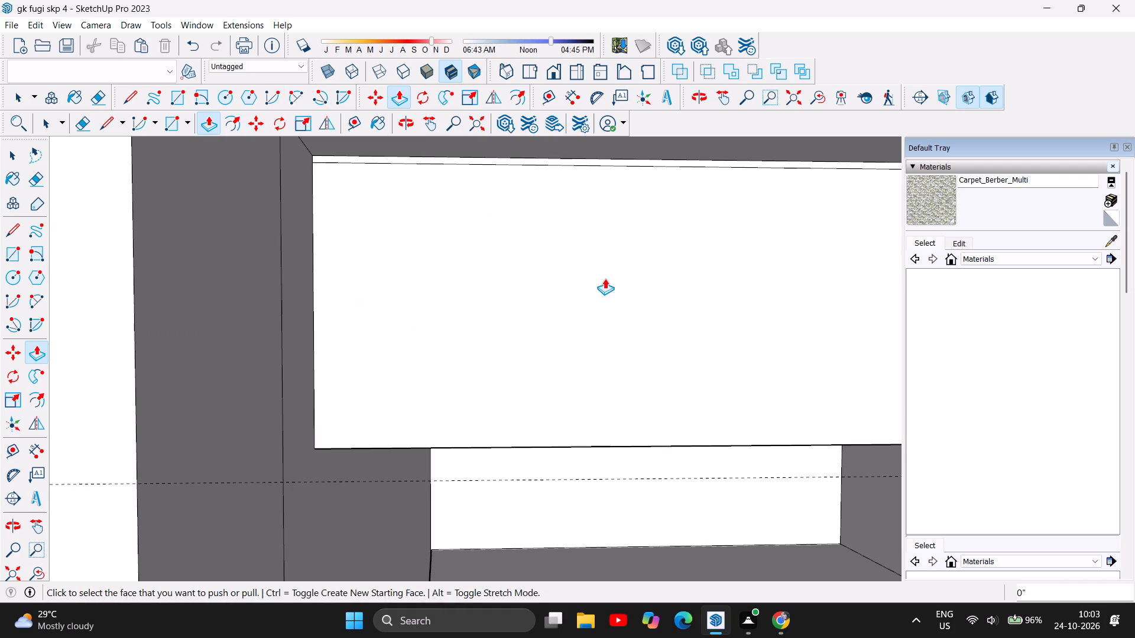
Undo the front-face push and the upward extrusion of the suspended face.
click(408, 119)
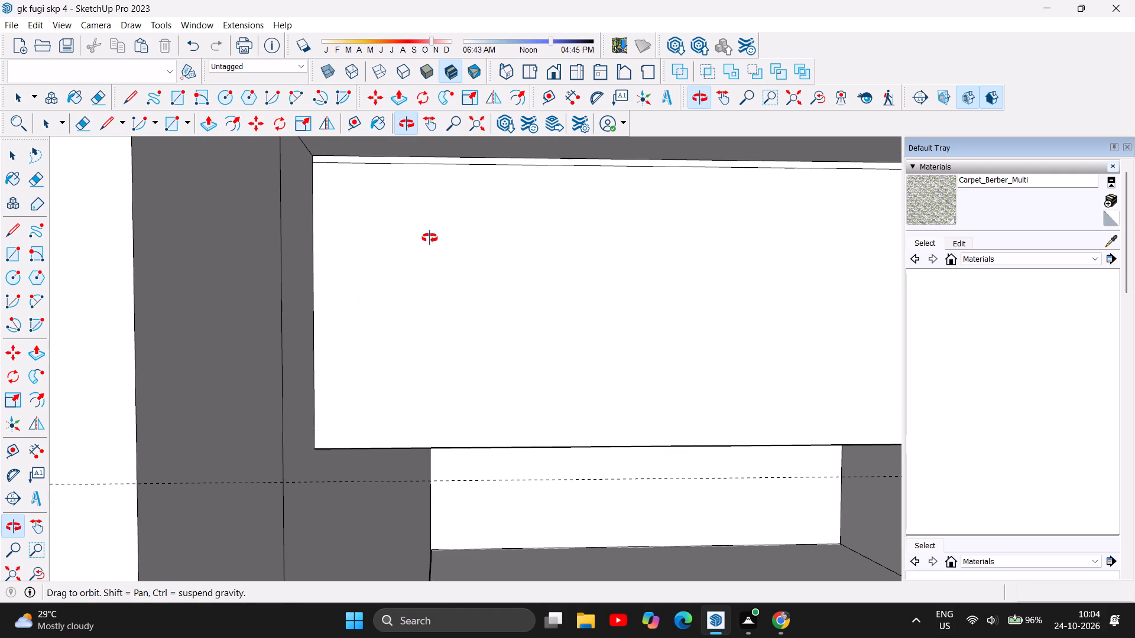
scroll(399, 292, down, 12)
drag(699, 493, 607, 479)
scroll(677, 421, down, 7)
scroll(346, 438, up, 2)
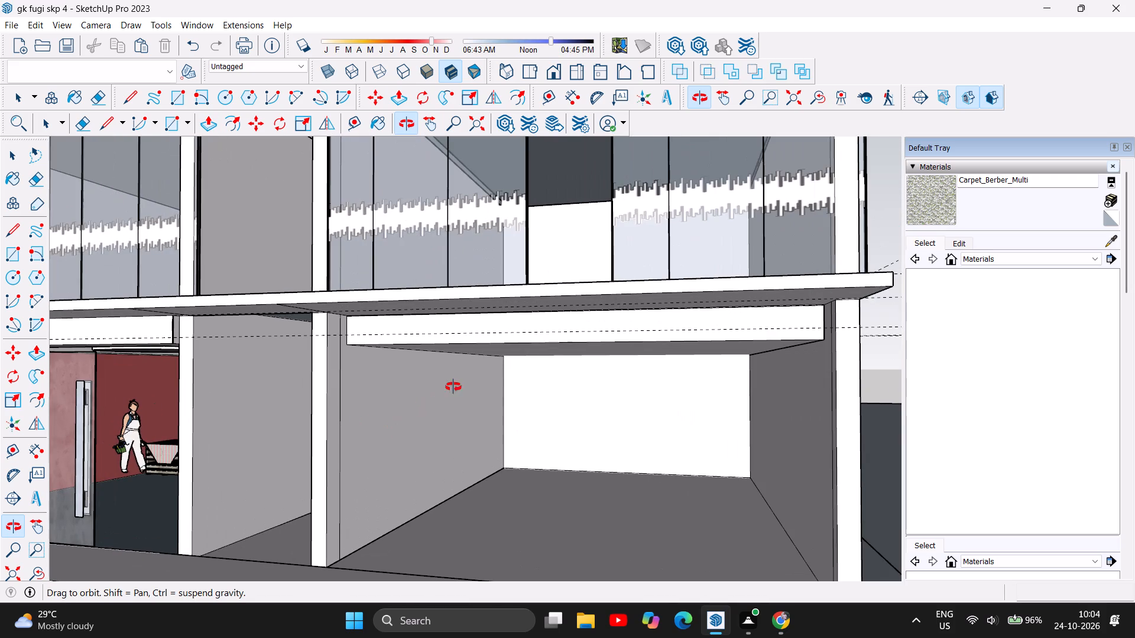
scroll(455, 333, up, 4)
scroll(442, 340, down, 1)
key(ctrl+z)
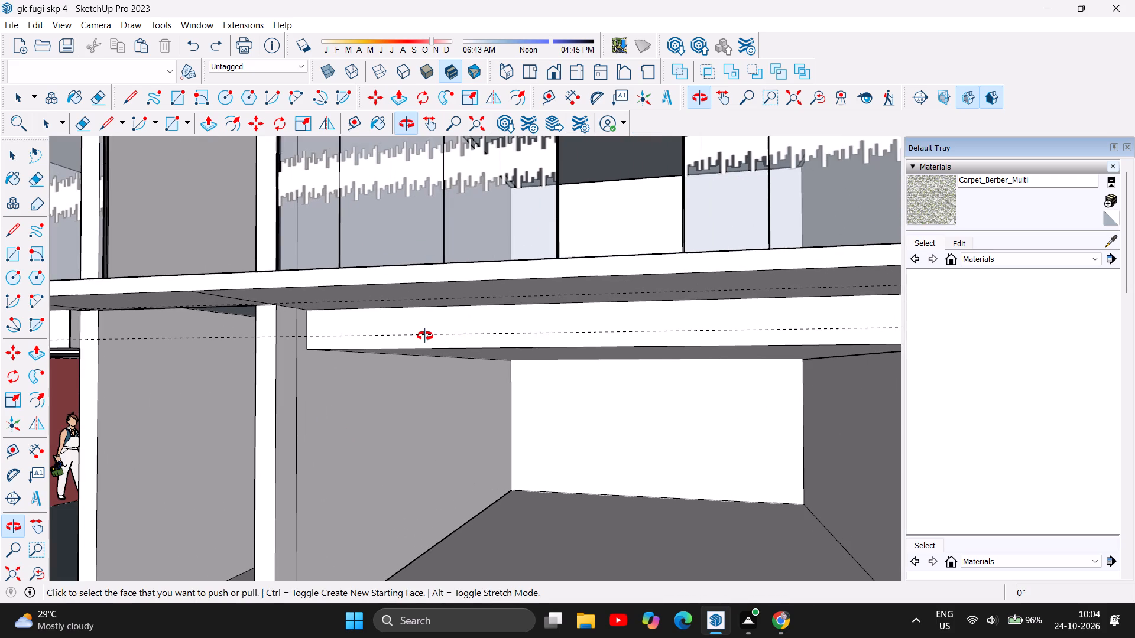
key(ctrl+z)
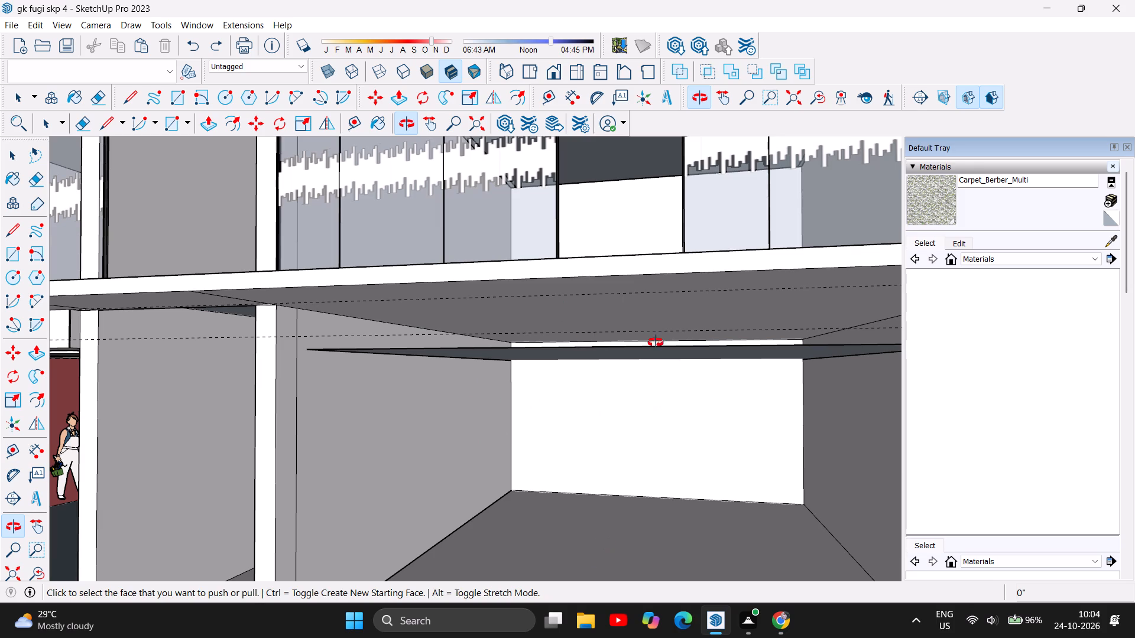
Extrude the suspended face upward 1' 3 13/16" to the slab underside with Push/Pull.
scroll(330, 340, up, 5)
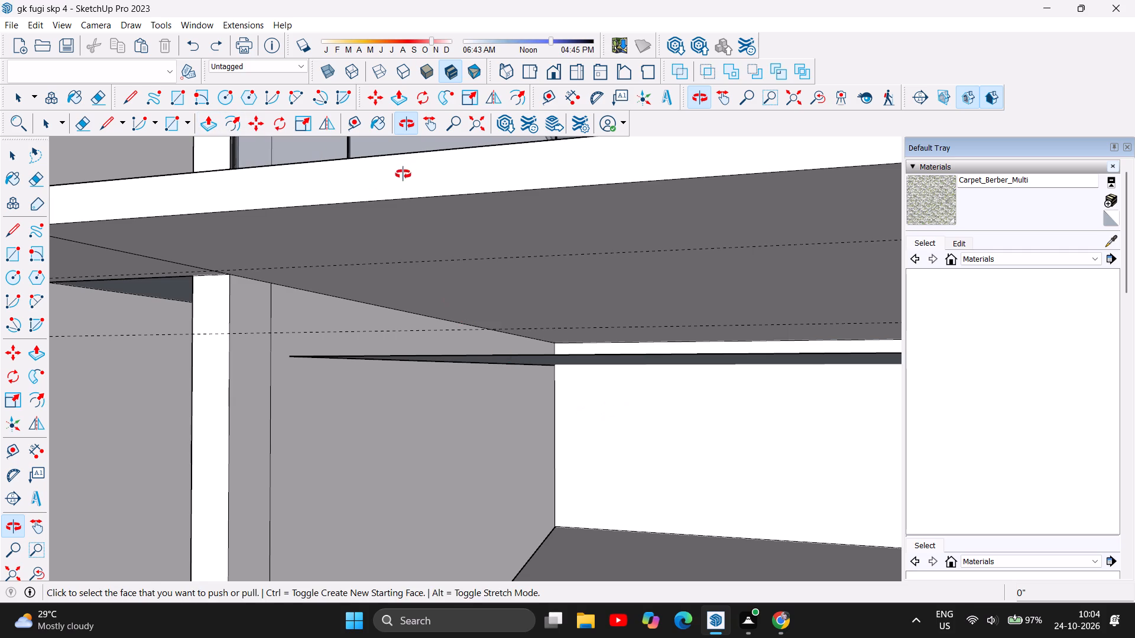
drag(472, 353, 489, 376)
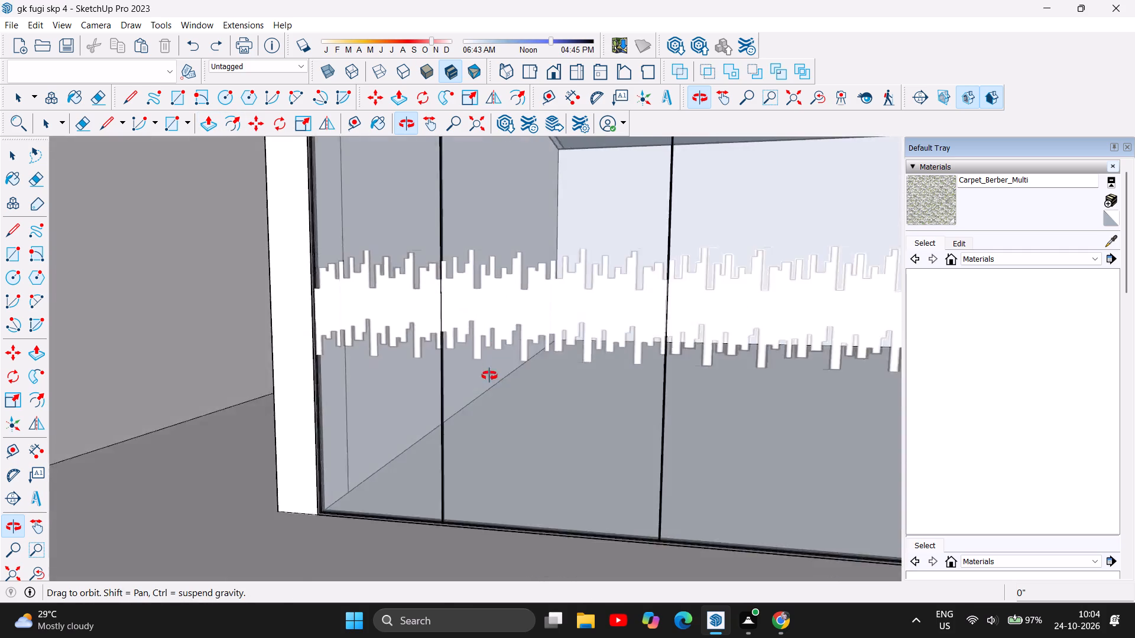
drag(489, 376, 482, 362)
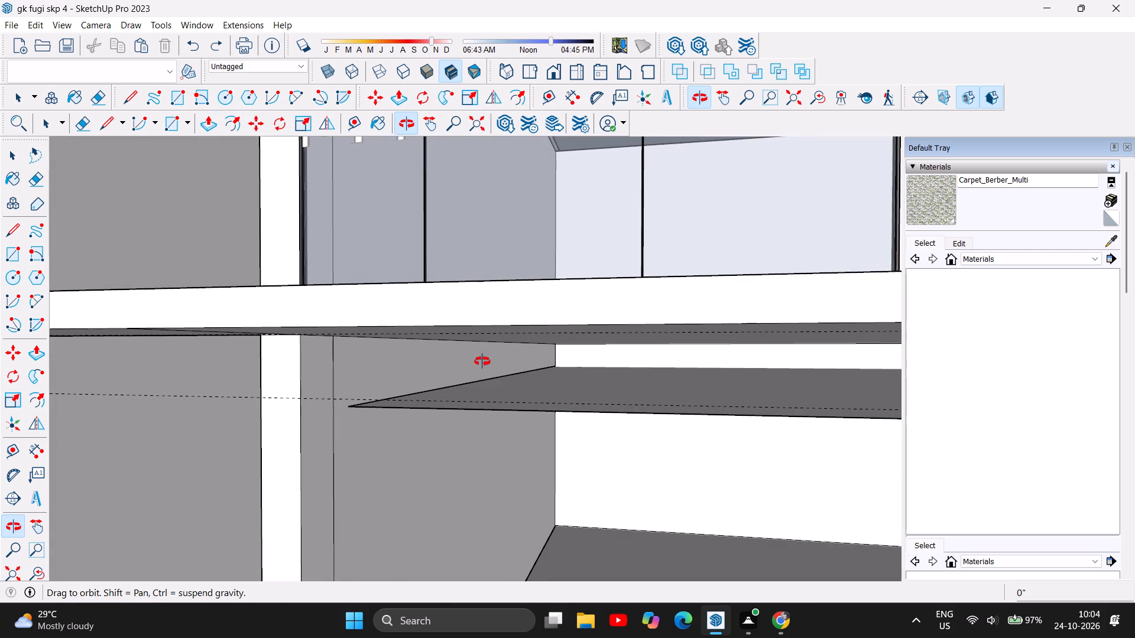
scroll(569, 445, up, 1)
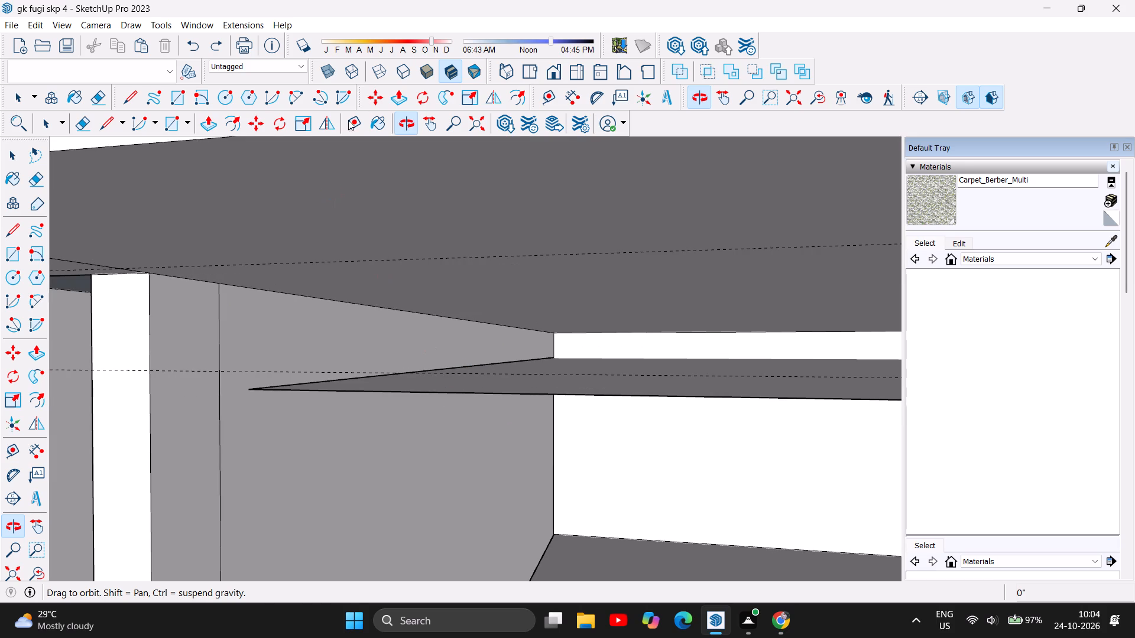
click(205, 129)
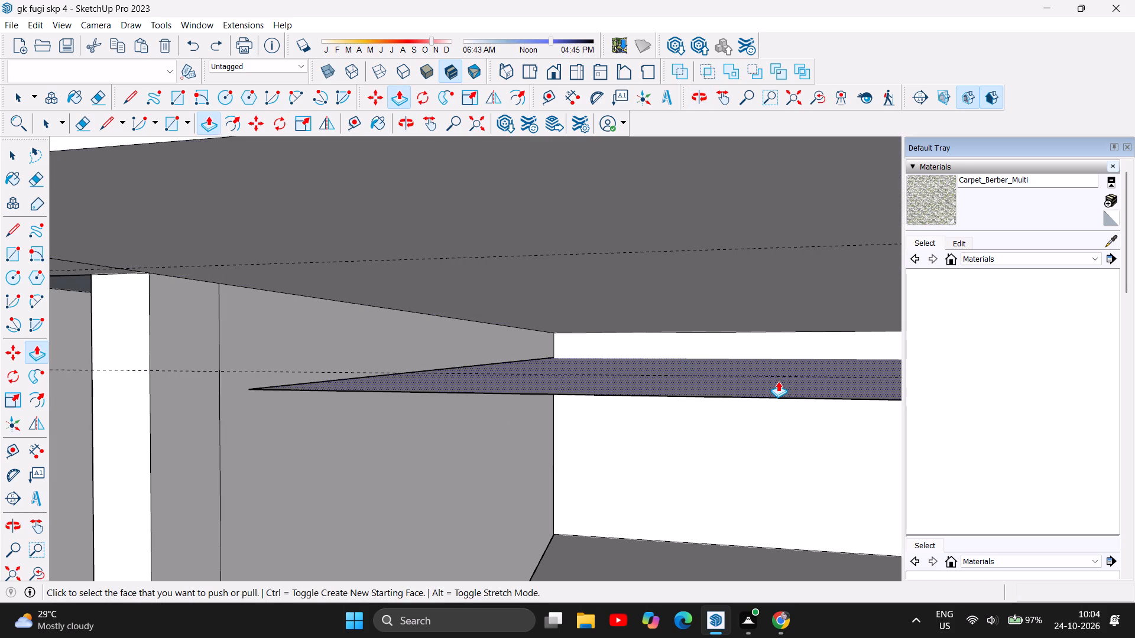
click(778, 381)
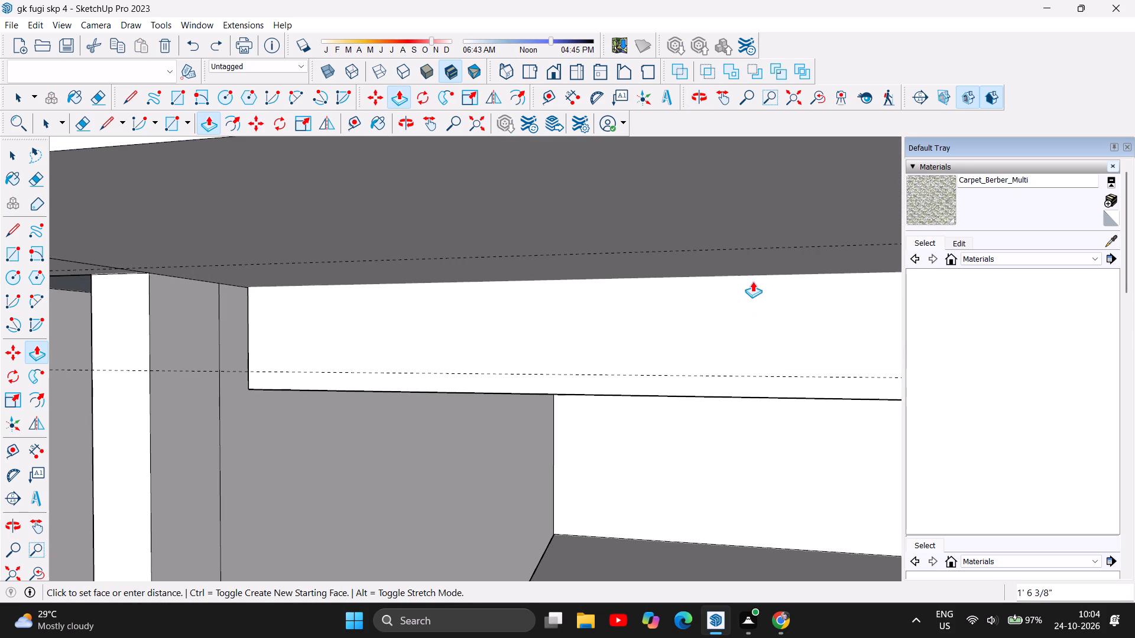
click(745, 253)
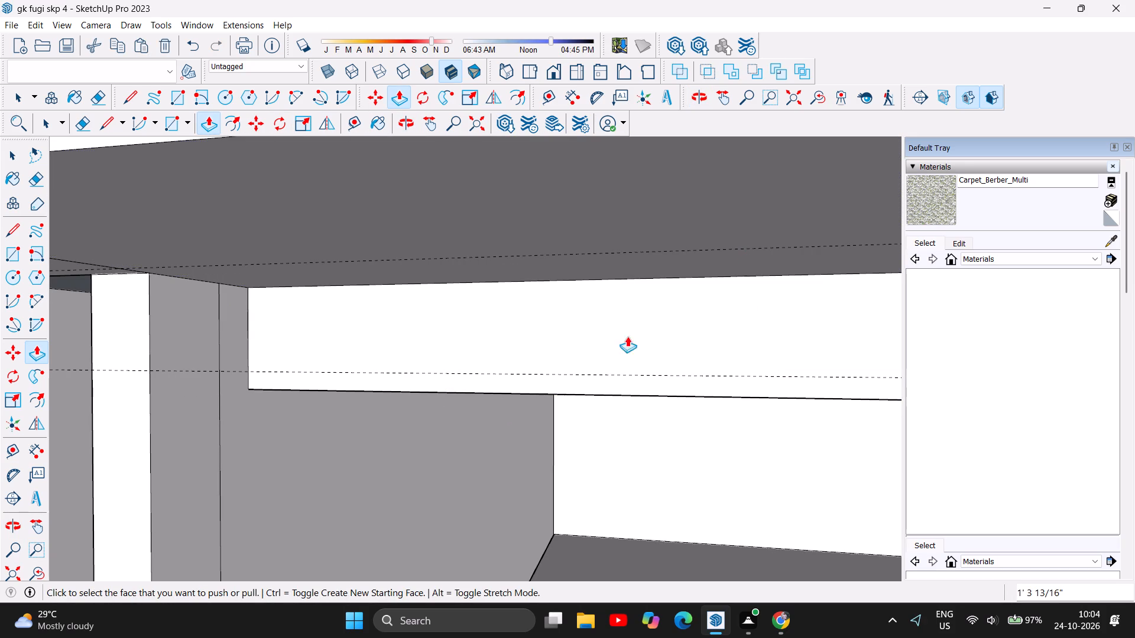
Pull the ceiling volume's front face outward about 7 9/16" and a further 1' 2 5/8", up to the columns' front.
drag(469, 330, 397, 340)
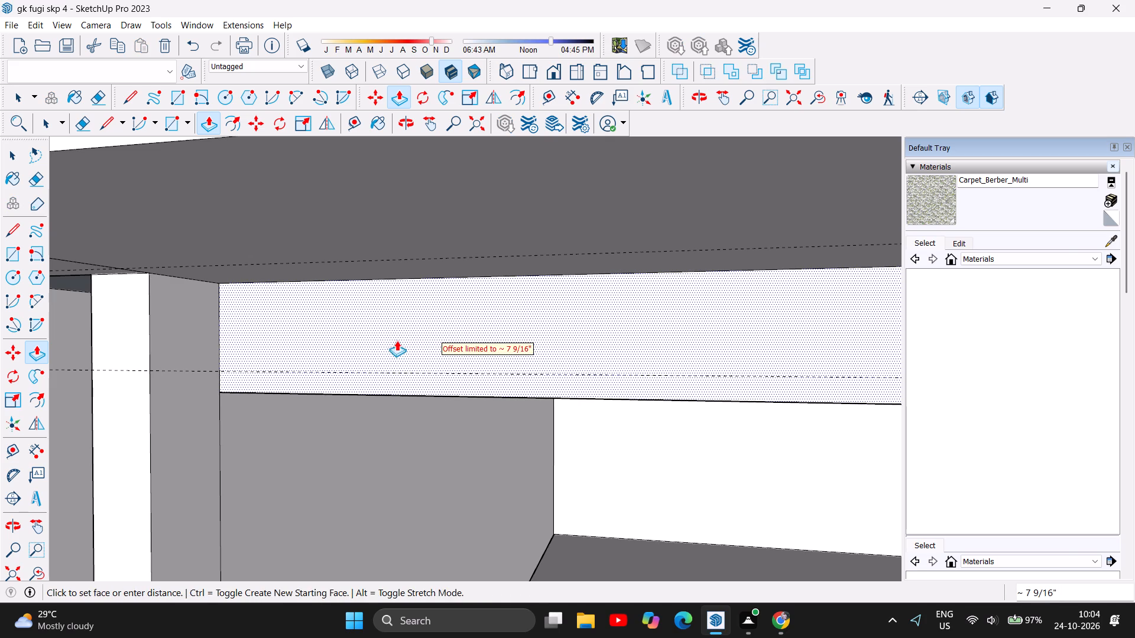
drag(397, 340, 294, 330)
scroll(299, 362, down, 2)
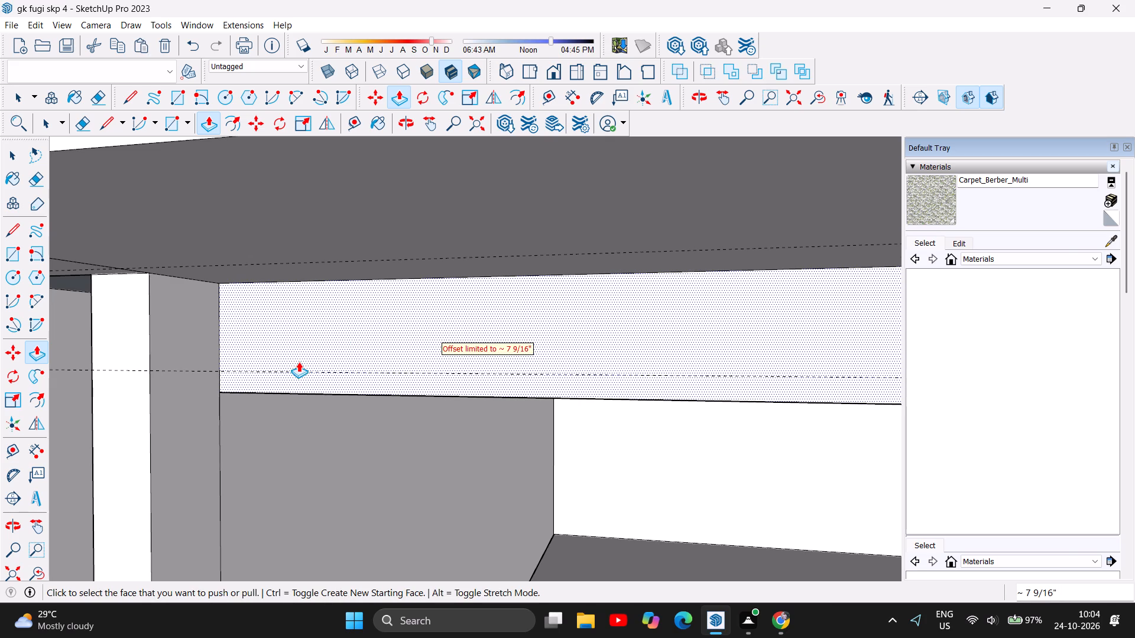
scroll(299, 362, down, 9)
drag(316, 339, 264, 347)
scroll(550, 419, down, 5)
scroll(476, 390, down, 4)
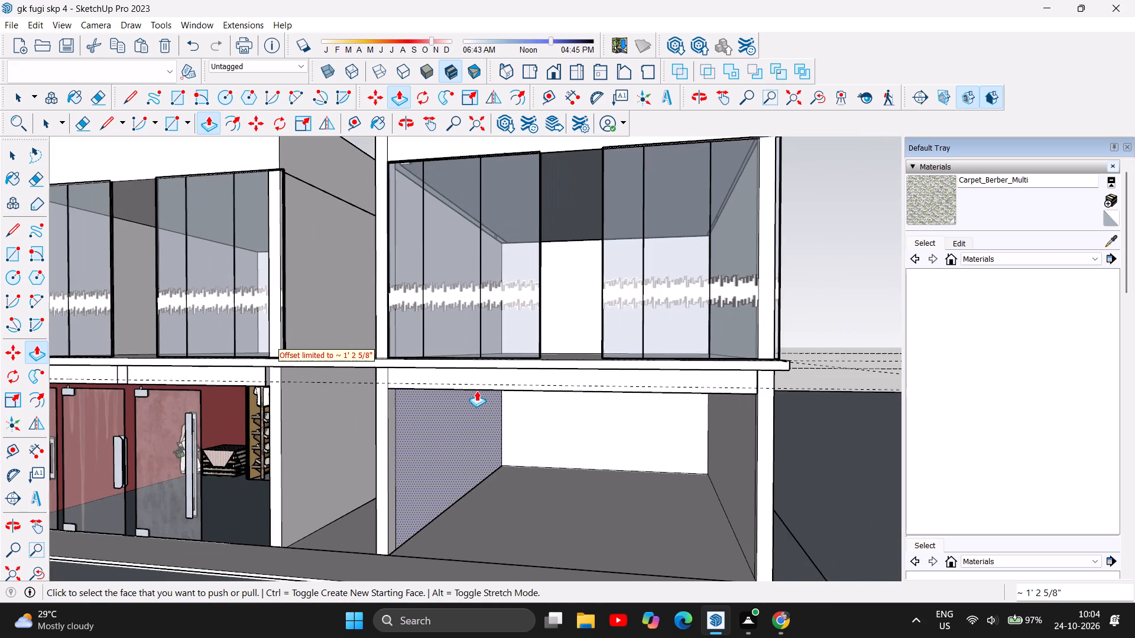
Push the ceiling volume's front face back 1' 1 11/16" so it sits recessed behind the columns.
scroll(502, 440, up, 4)
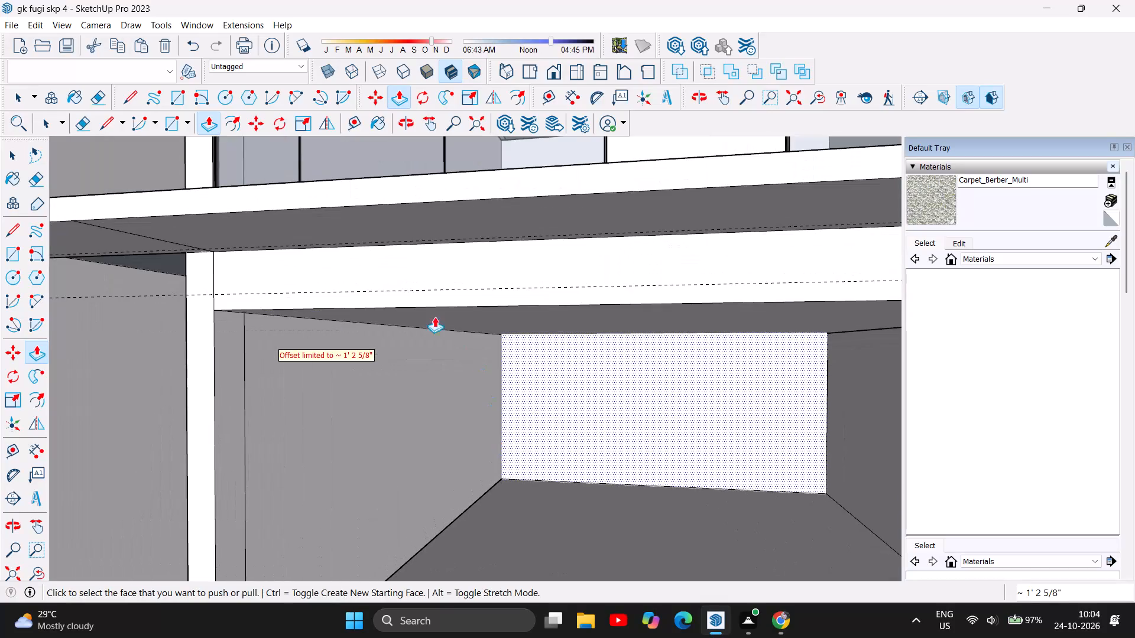
drag(410, 268, 429, 262)
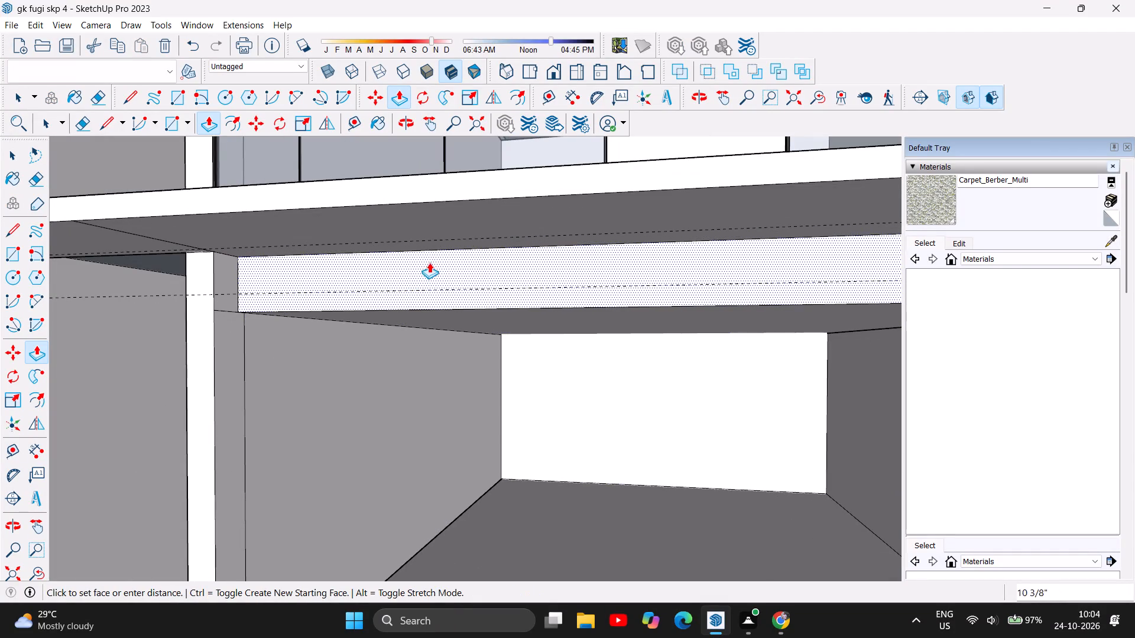
drag(429, 262, 432, 260)
scroll(386, 332, down, 9)
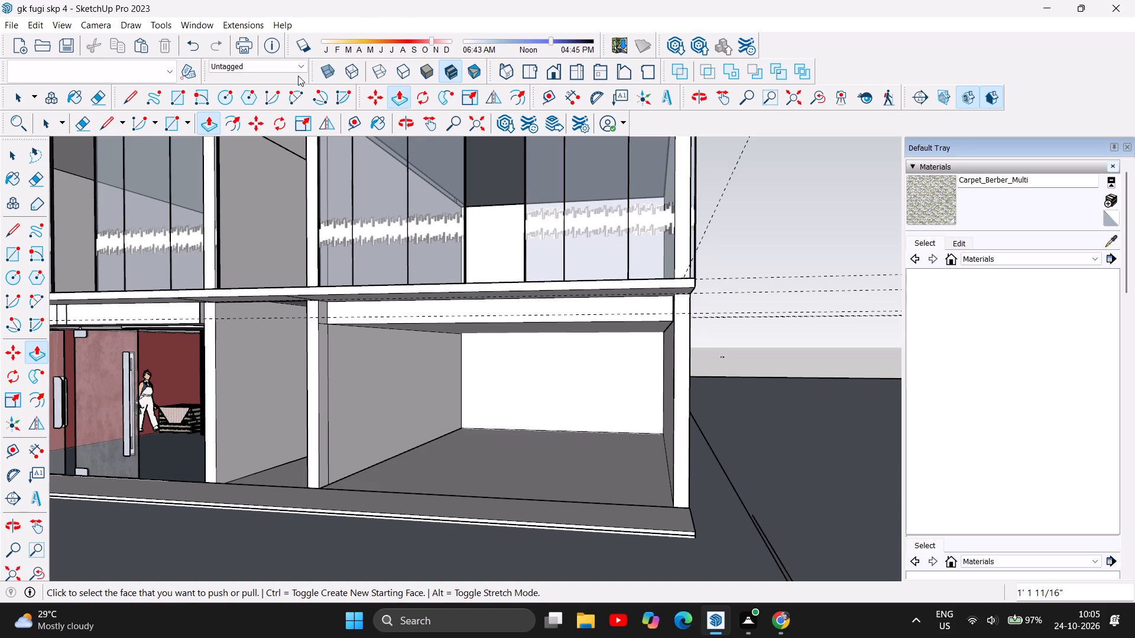
Extend the ceiling volume's end face about 3/8" toward the side wall at the building's outer corner column.
click(410, 121)
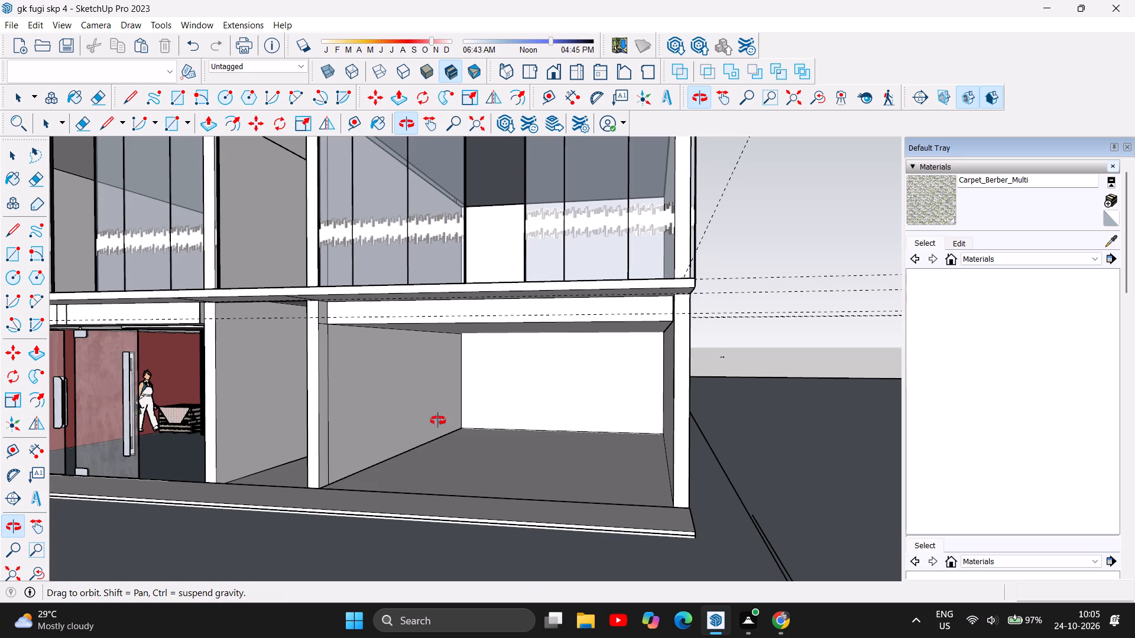
scroll(427, 431, up, 7)
drag(480, 434, 466, 397)
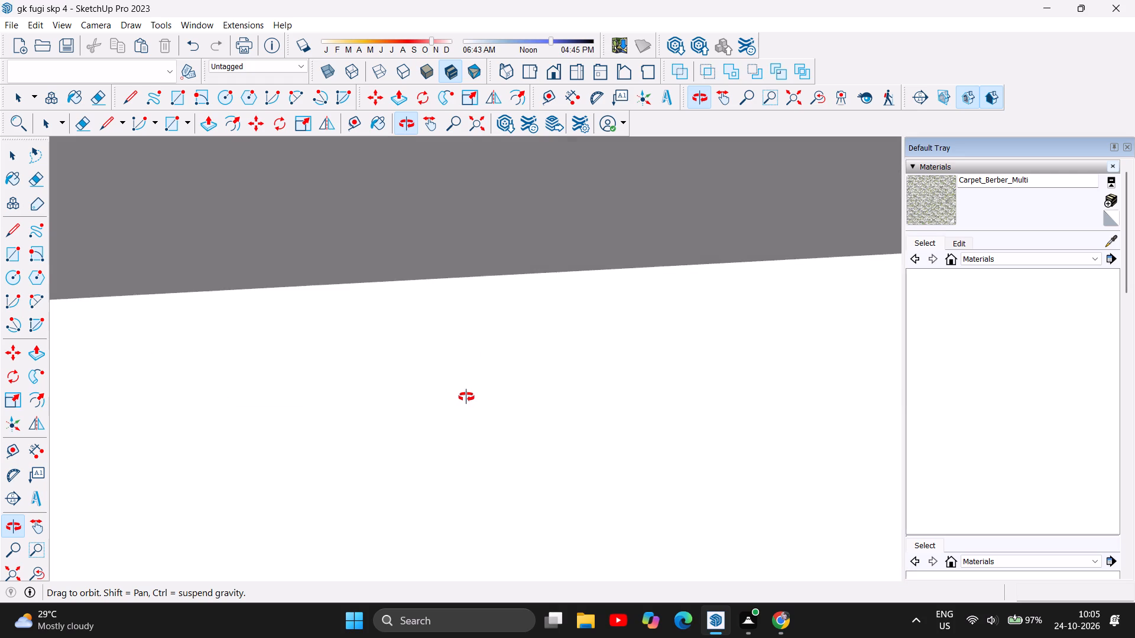
drag(466, 397, 462, 453)
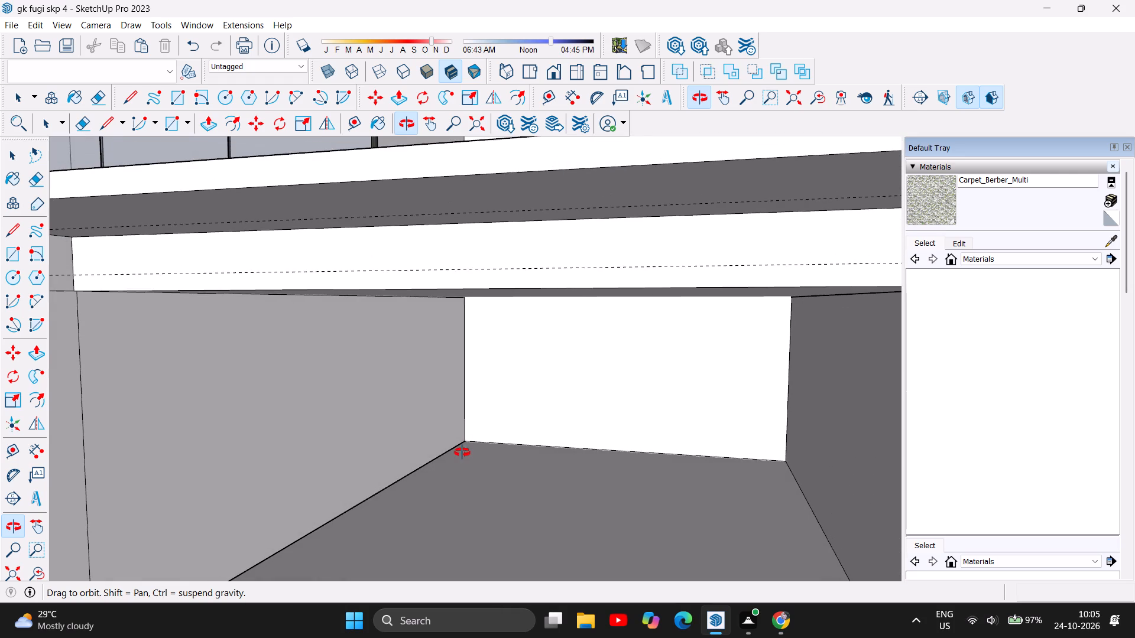
scroll(466, 439, down, 2)
scroll(784, 337, up, 4)
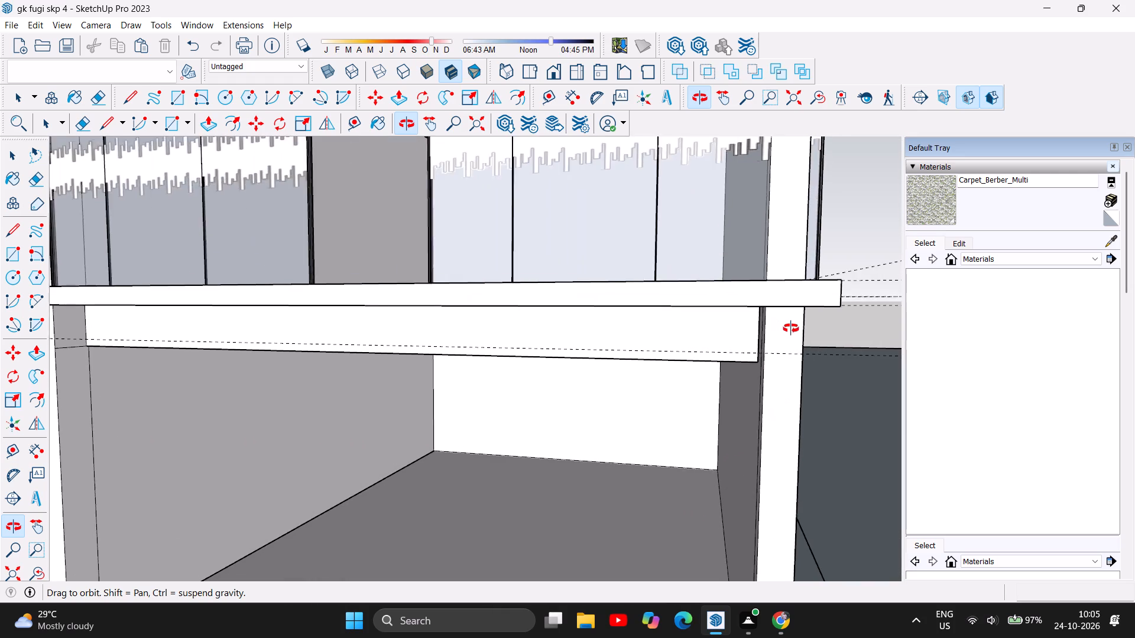
scroll(791, 328, up, 19)
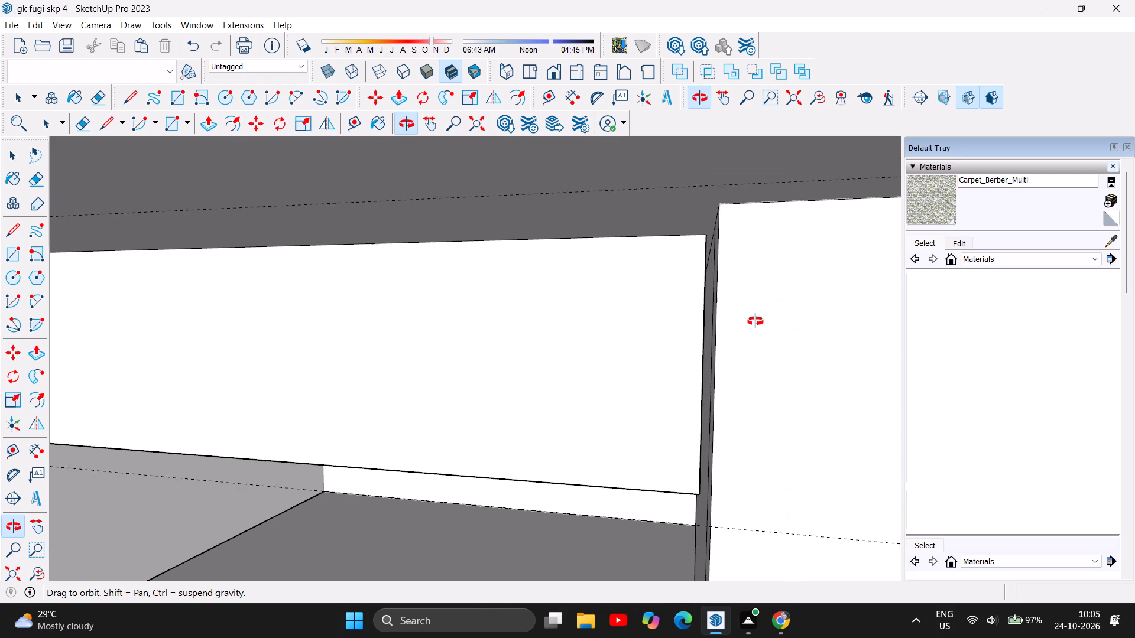
scroll(755, 321, up, 1)
drag(727, 386, 736, 394)
scroll(711, 383, up, 6)
drag(712, 385, 708, 386)
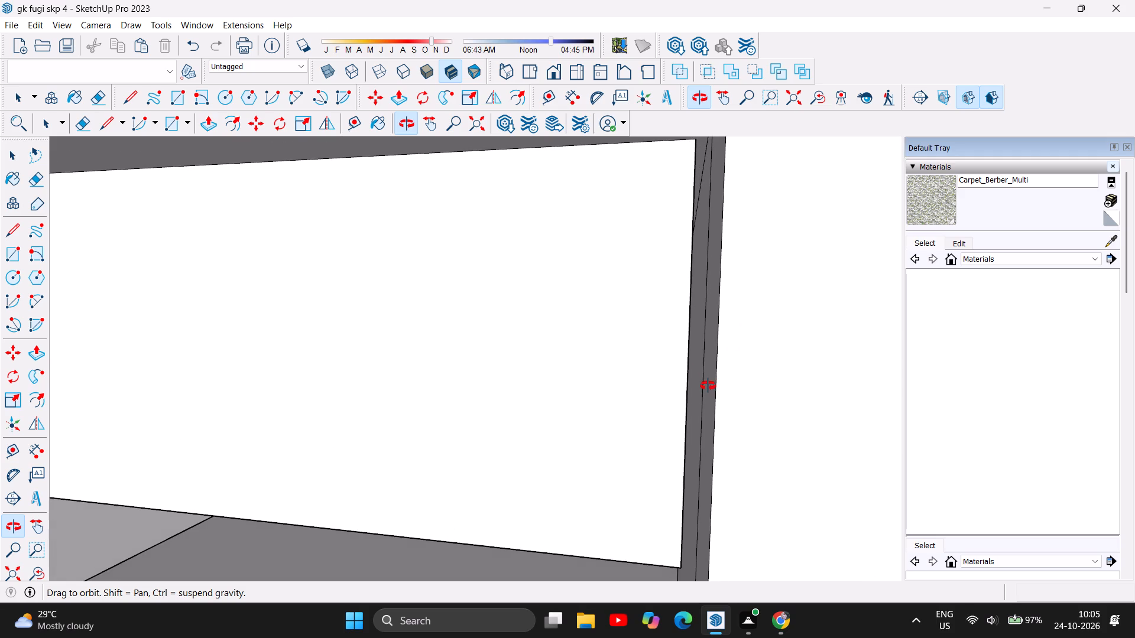
drag(708, 386, 707, 386)
scroll(696, 350, up, 4)
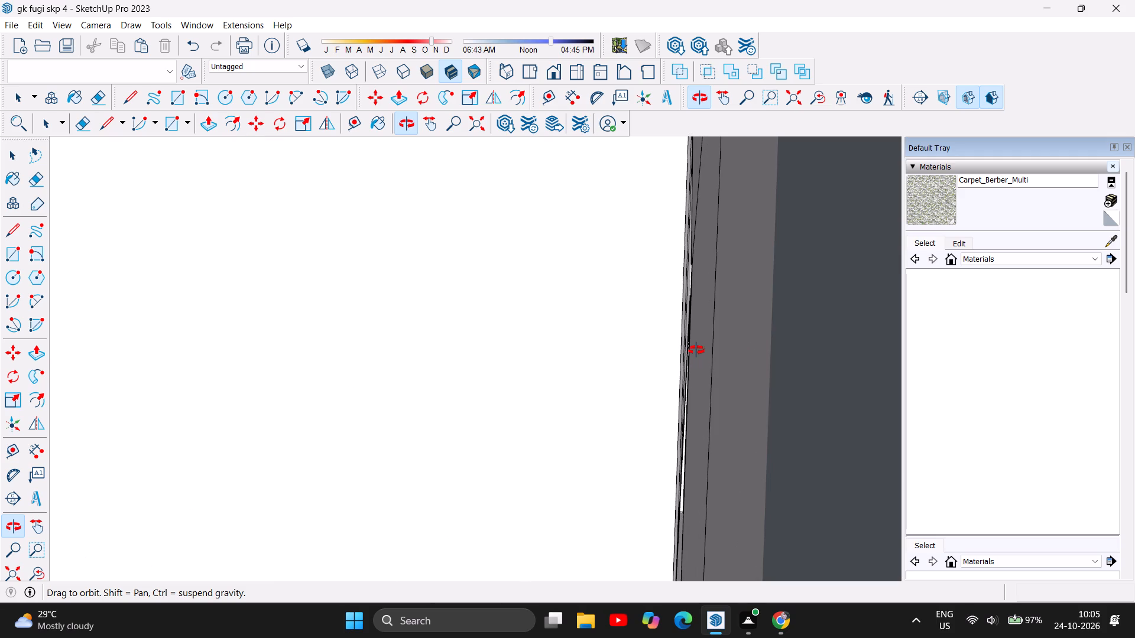
scroll(706, 375, up, 6)
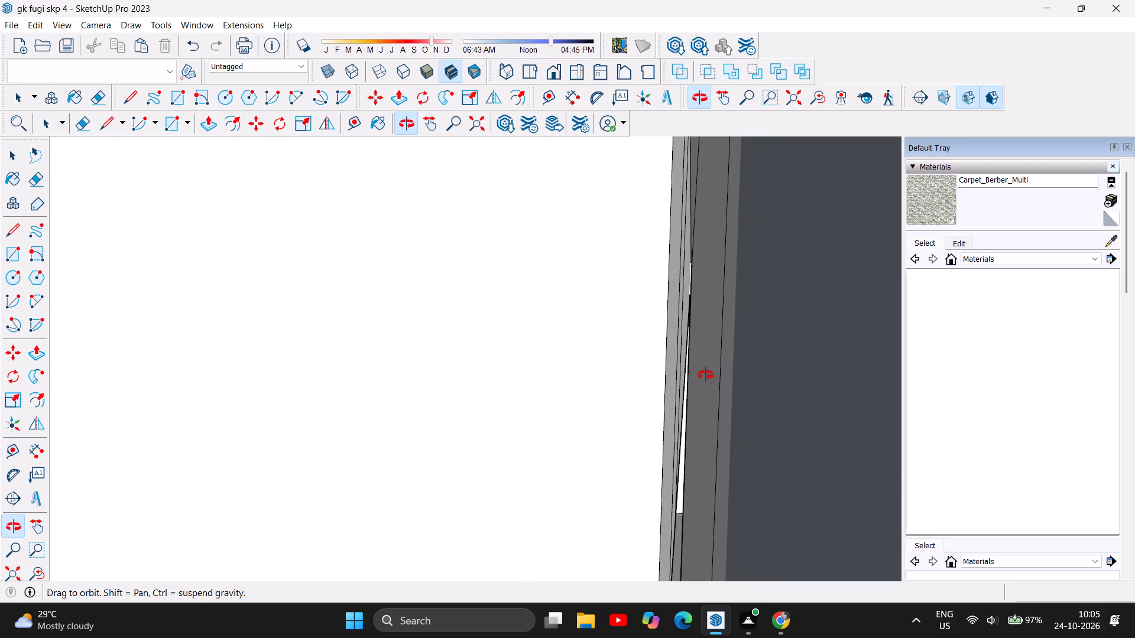
click(212, 130)
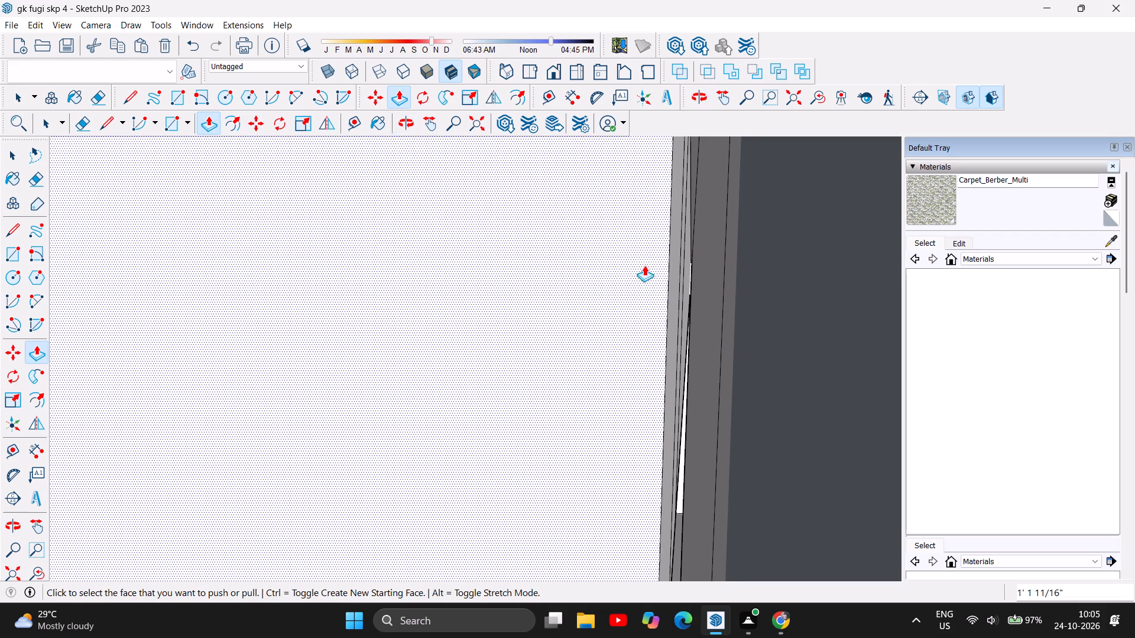
drag(677, 294, 725, 298)
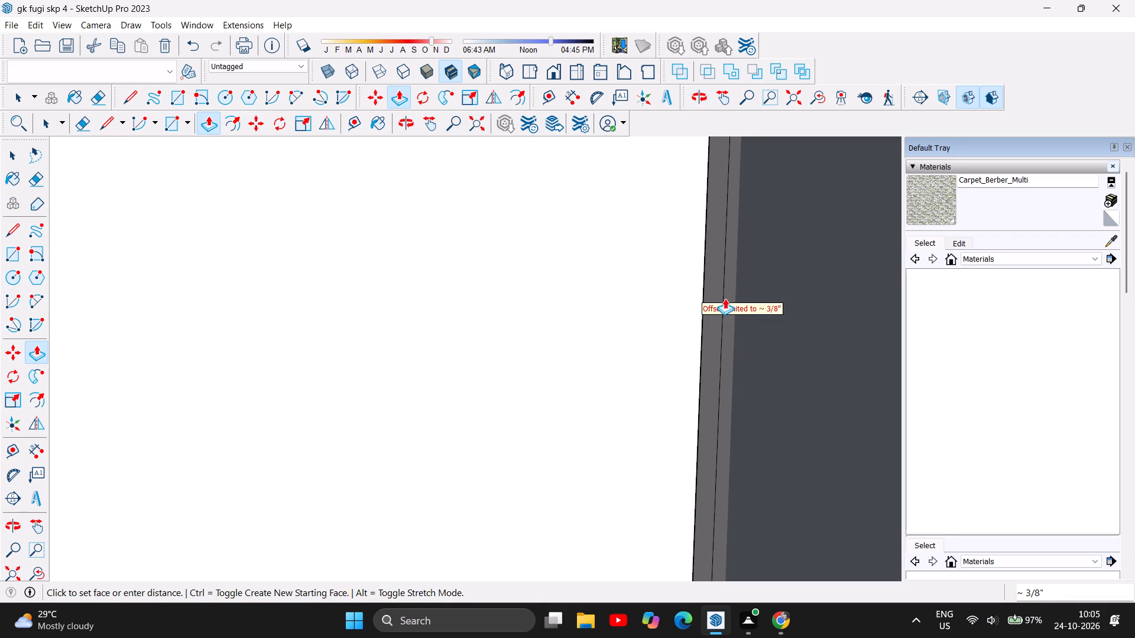
drag(725, 298, 734, 298)
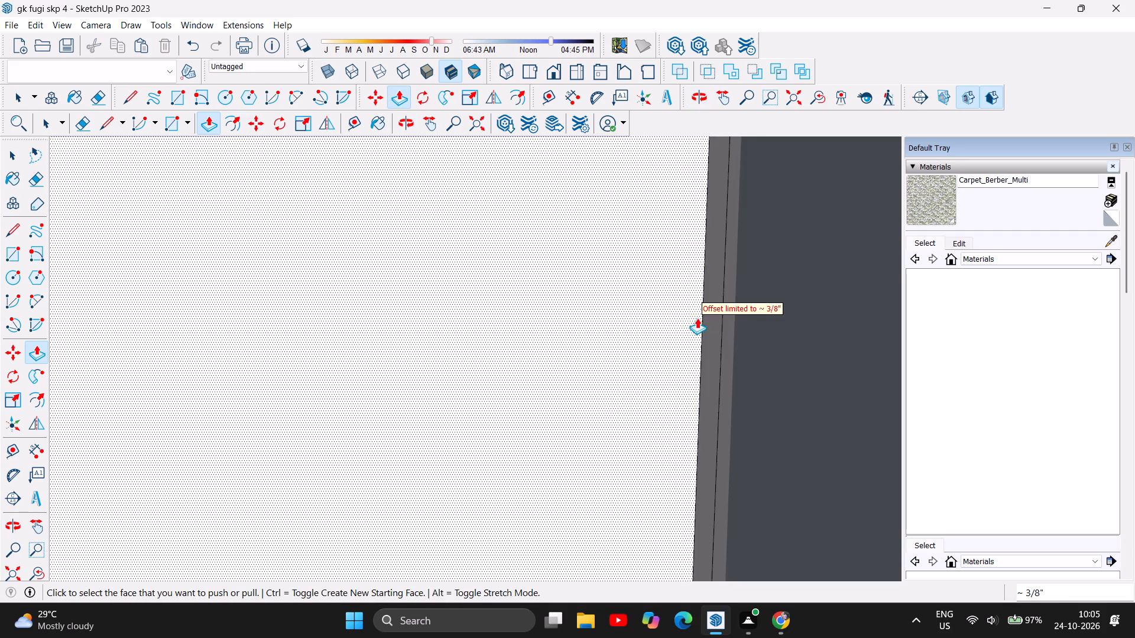
Push/Pull the ceiling volume a further 15/16" at the outer corner column to close it against the column.
scroll(692, 322, down, 6)
scroll(615, 399, down, 13)
scroll(891, 368, down, 5)
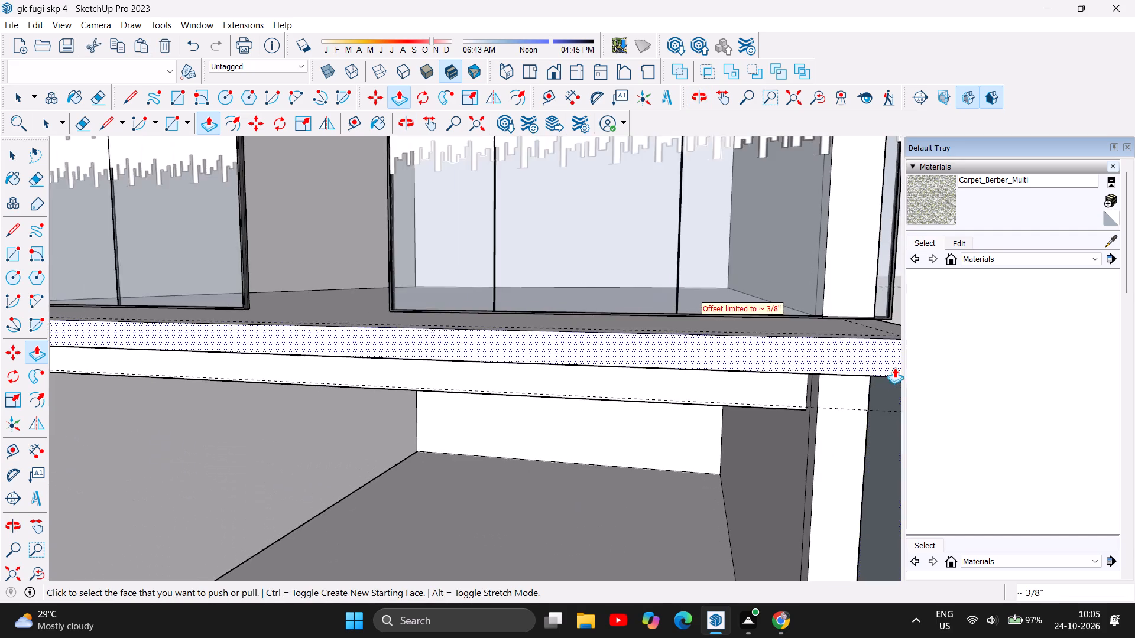
scroll(747, 452, down, 3)
scroll(782, 432, up, 14)
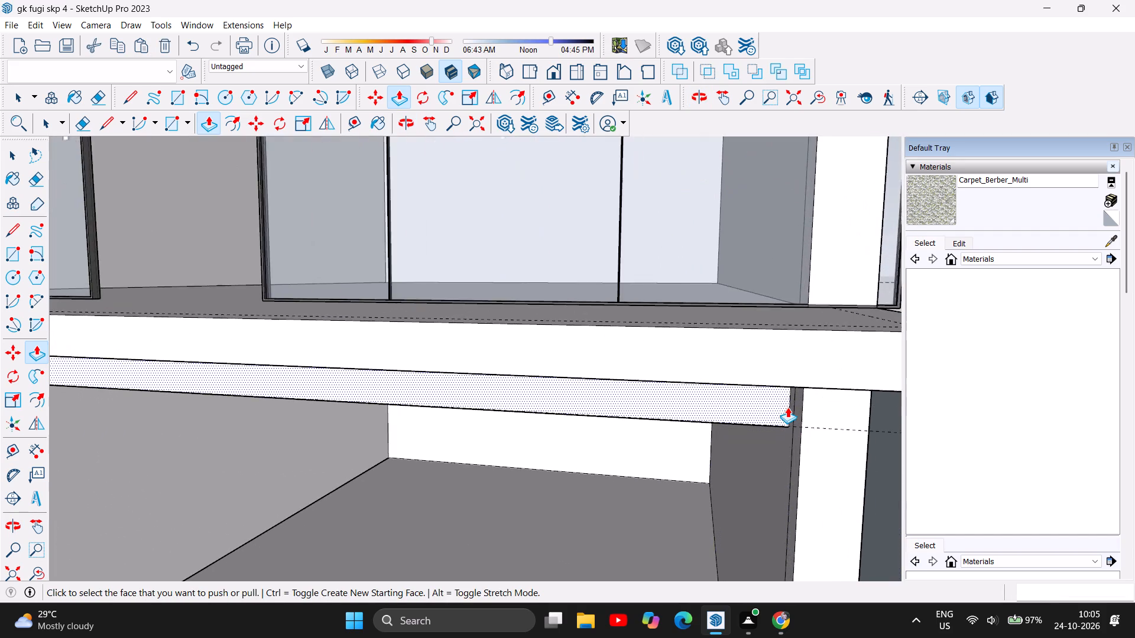
scroll(787, 407, up, 16)
scroll(799, 363, up, 5)
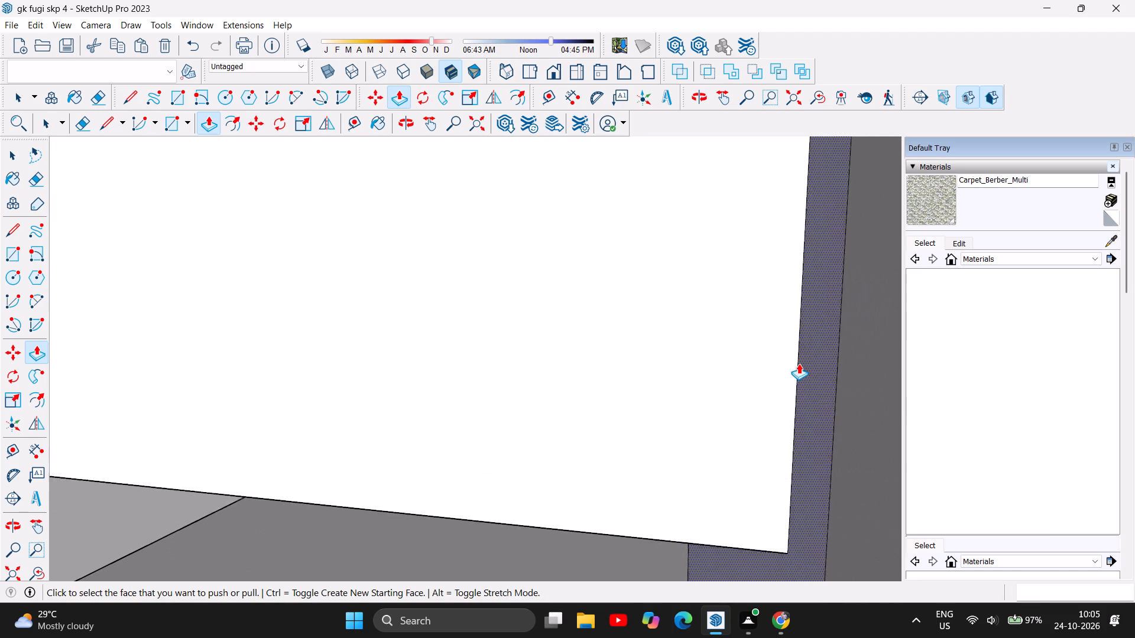
scroll(799, 363, up, 2)
scroll(511, 321, down, 6)
scroll(600, 311, up, 2)
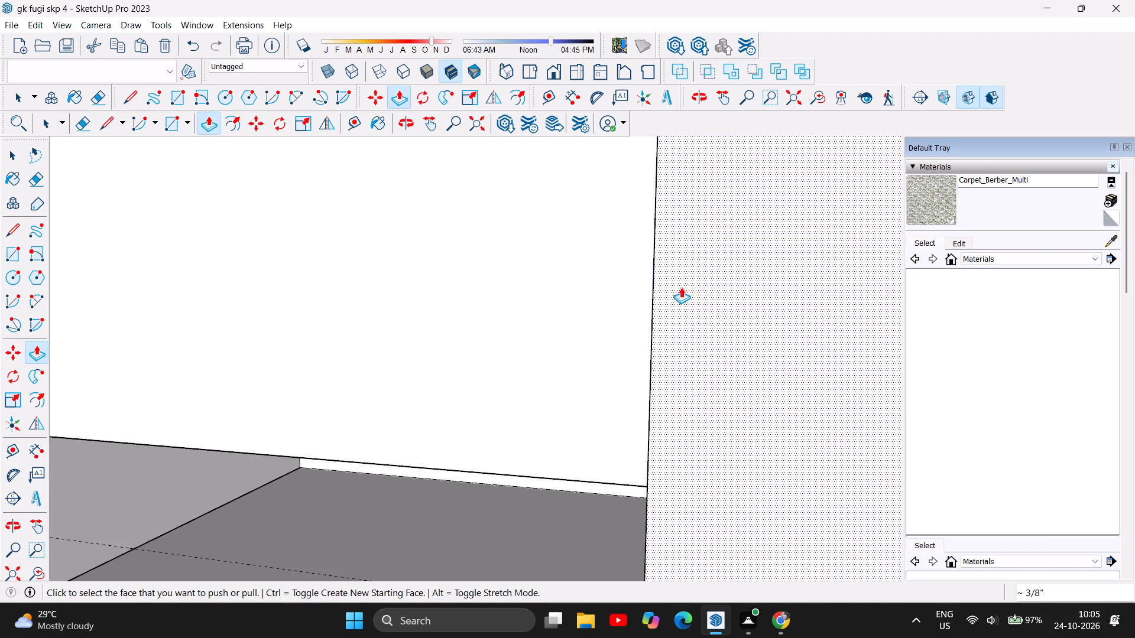
scroll(681, 287, up, 10)
scroll(548, 377, up, 2)
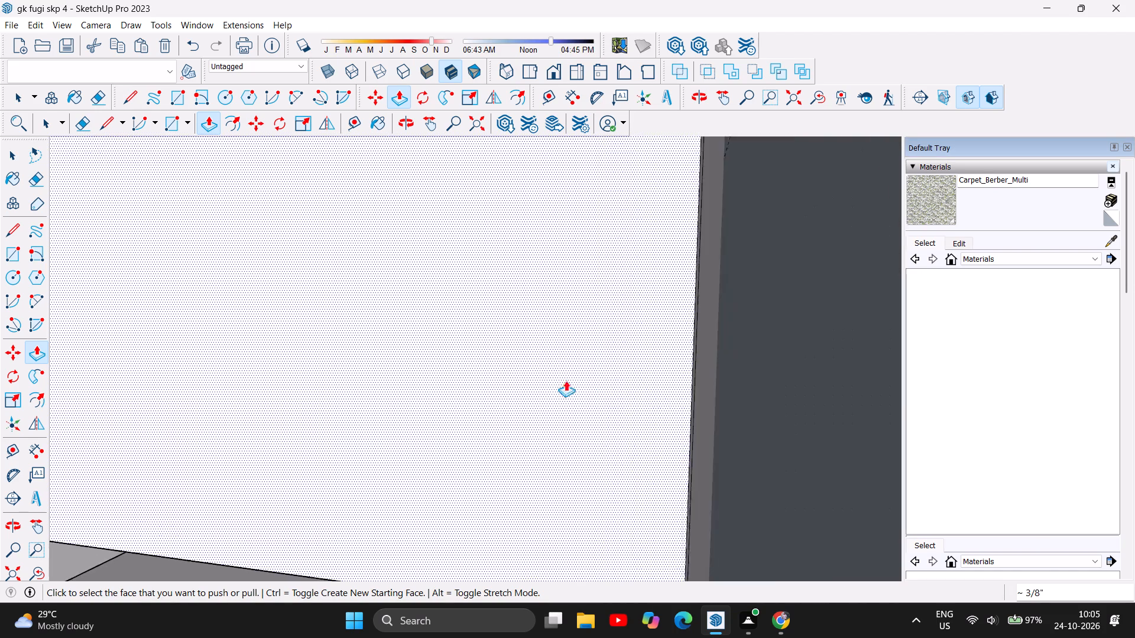
scroll(566, 380, up, 2)
scroll(760, 366, up, 6)
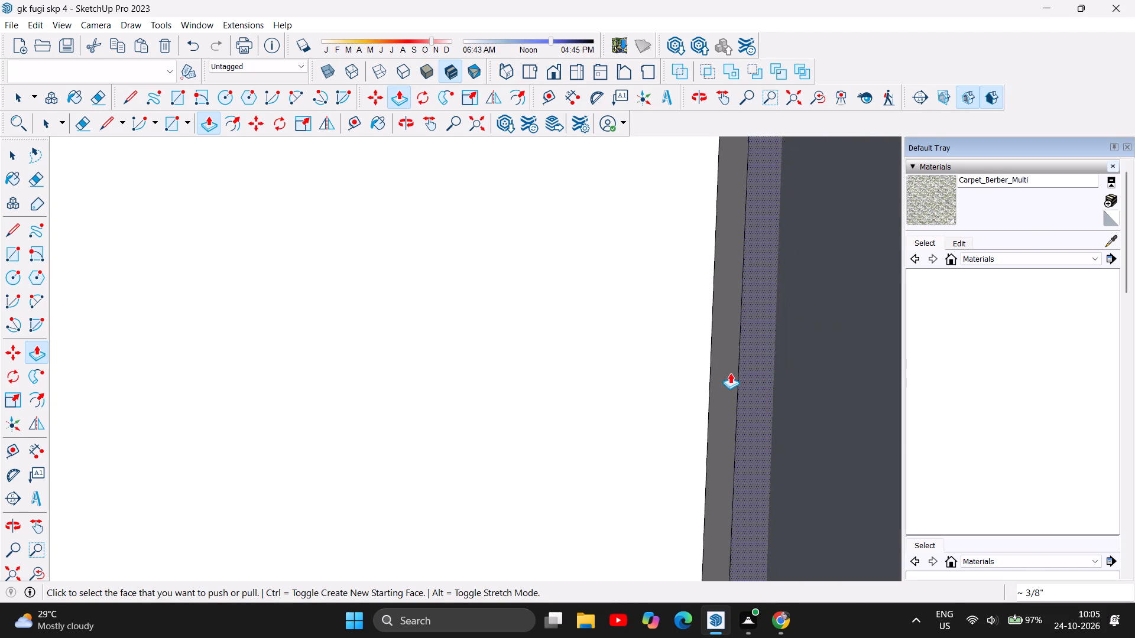
scroll(734, 369, up, 6)
drag(714, 359, 886, 372)
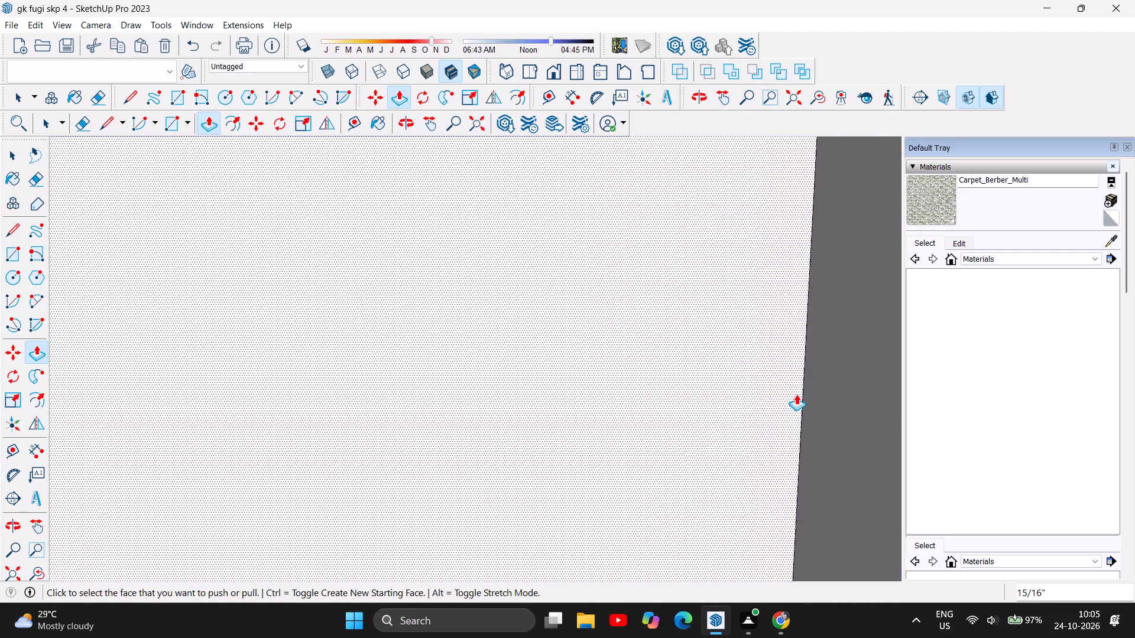
Examine how the ceiling volume fits beneath the slab edge and against the outer corner column.
scroll(796, 394, down, 12)
scroll(661, 408, down, 13)
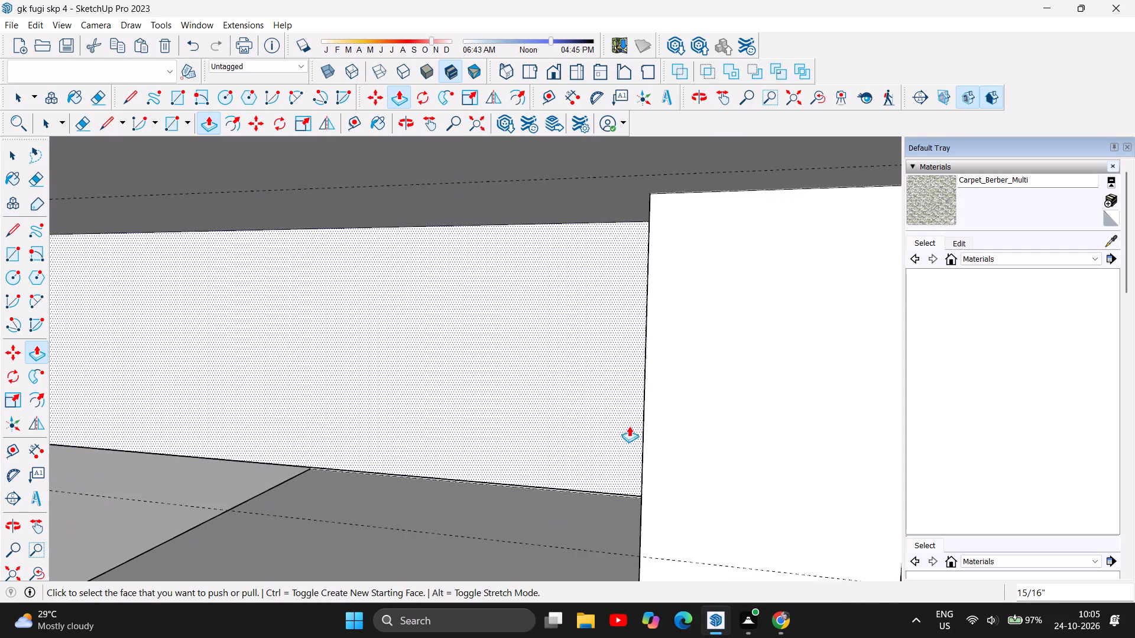
scroll(711, 421, down, 6)
scroll(861, 421, down, 6)
scroll(724, 397, down, 6)
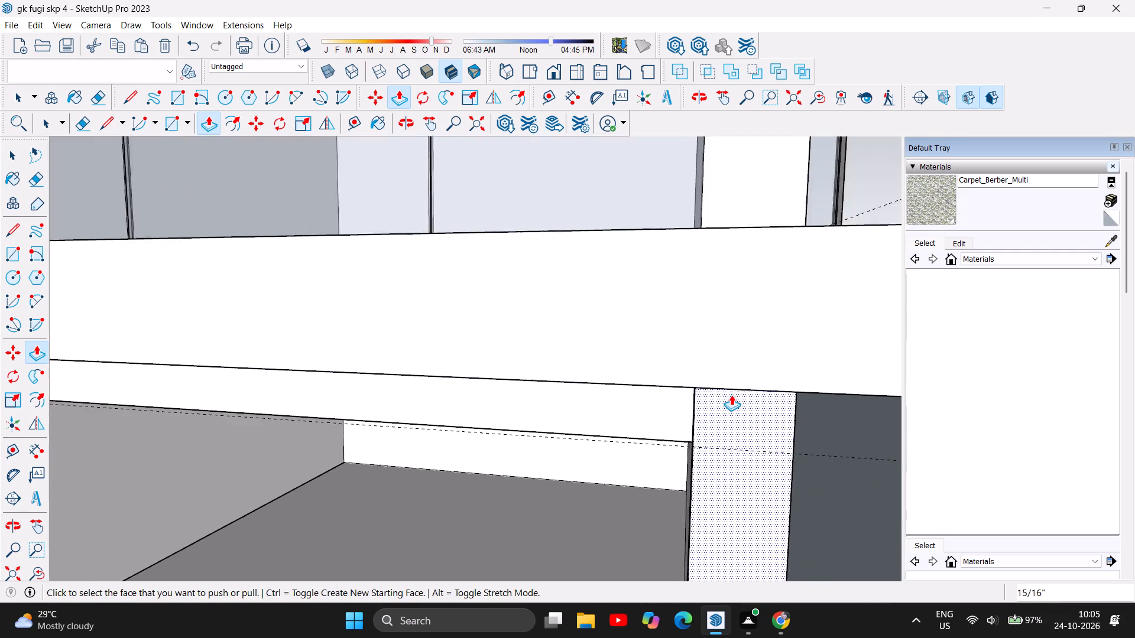
scroll(731, 395, down, 15)
scroll(356, 371, down, 7)
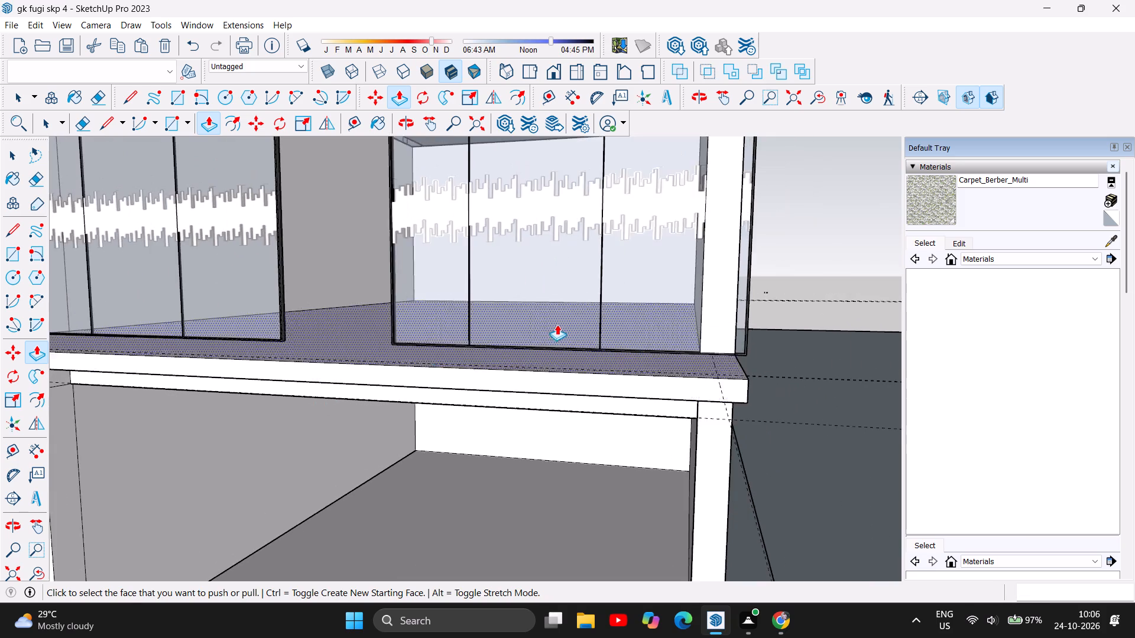
Push/Pull the ceiling volume's narrow end face about 3/8" toward the unit's outer side wall.
scroll(559, 324, down, 14)
scroll(607, 436, down, 6)
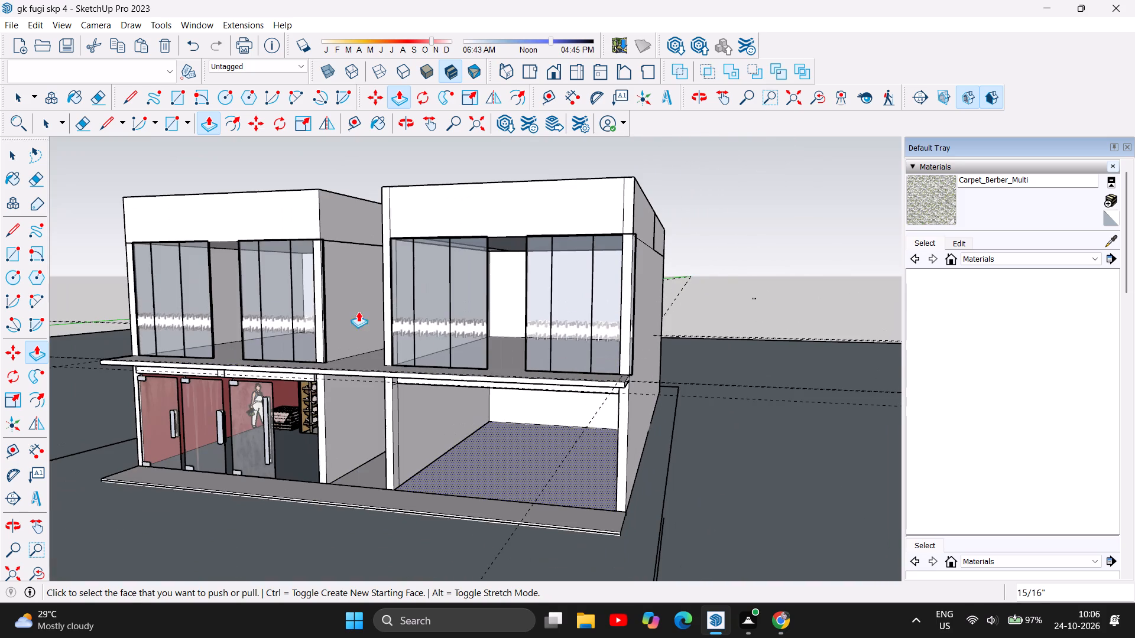
click(410, 118)
drag(377, 424, 442, 376)
scroll(660, 349, up, 15)
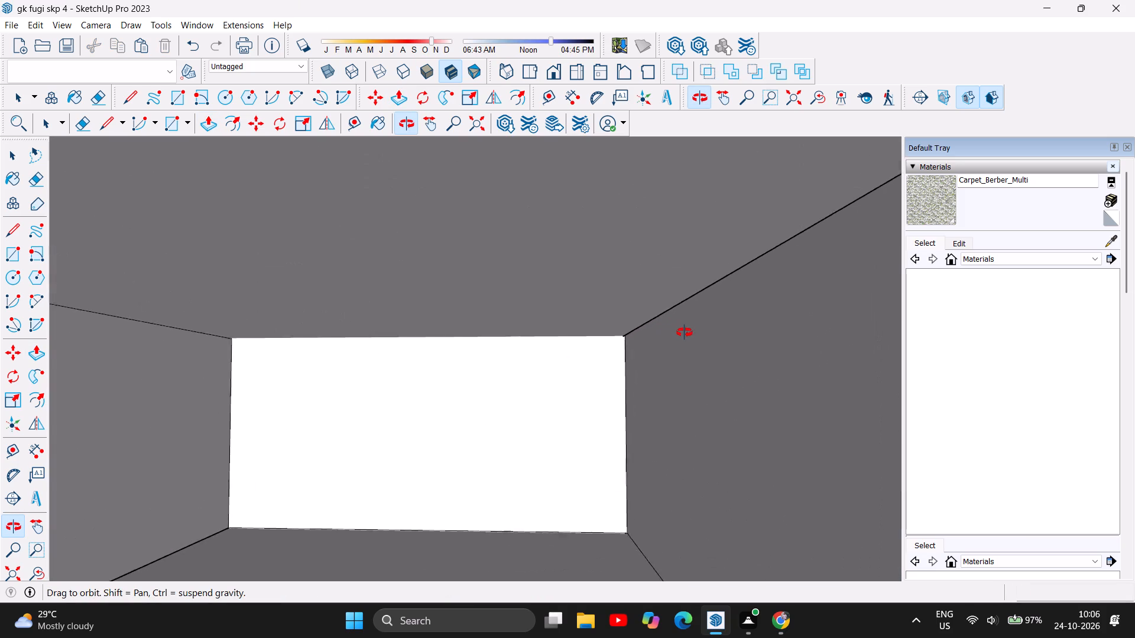
scroll(685, 333, up, 14)
scroll(690, 275, up, 5)
scroll(740, 180, up, 4)
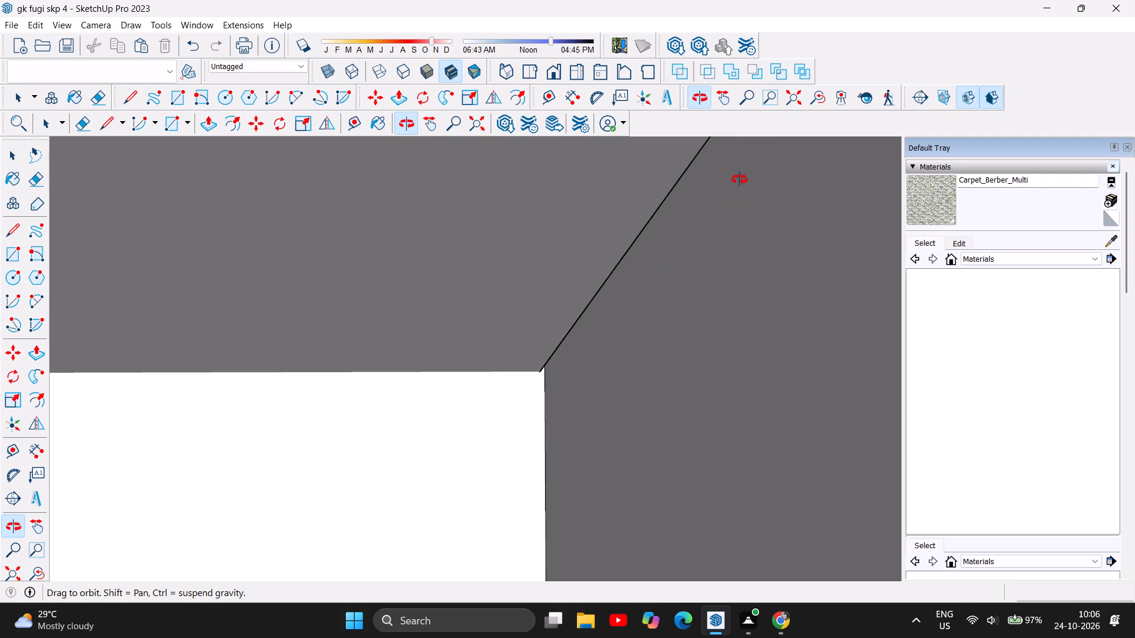
scroll(740, 180, up, 8)
scroll(560, 284, up, 7)
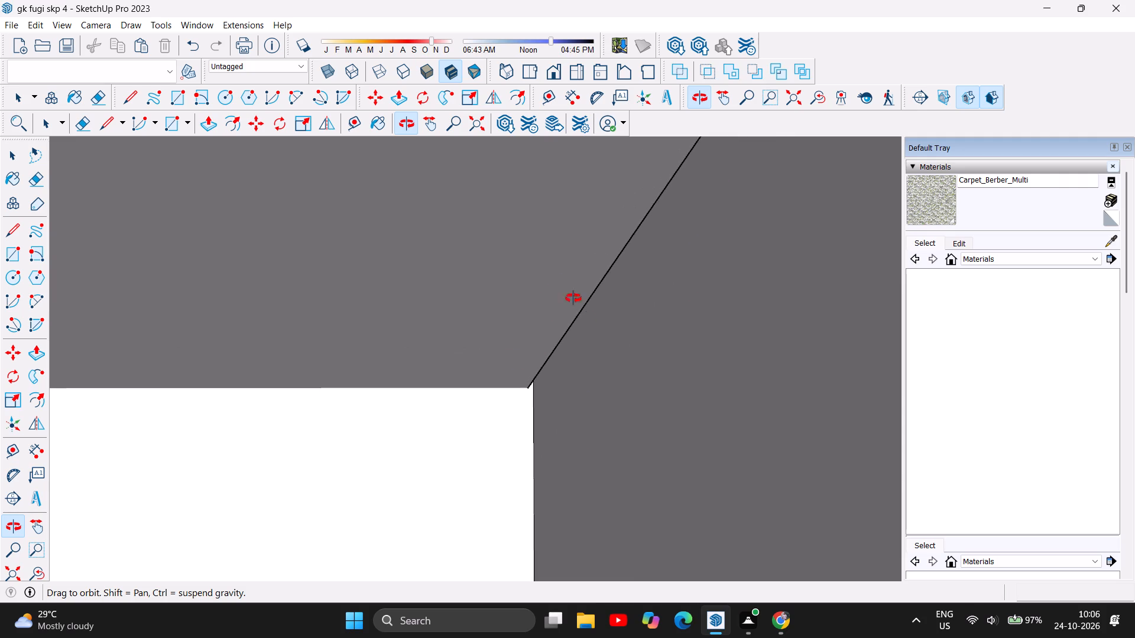
drag(601, 340, 585, 349)
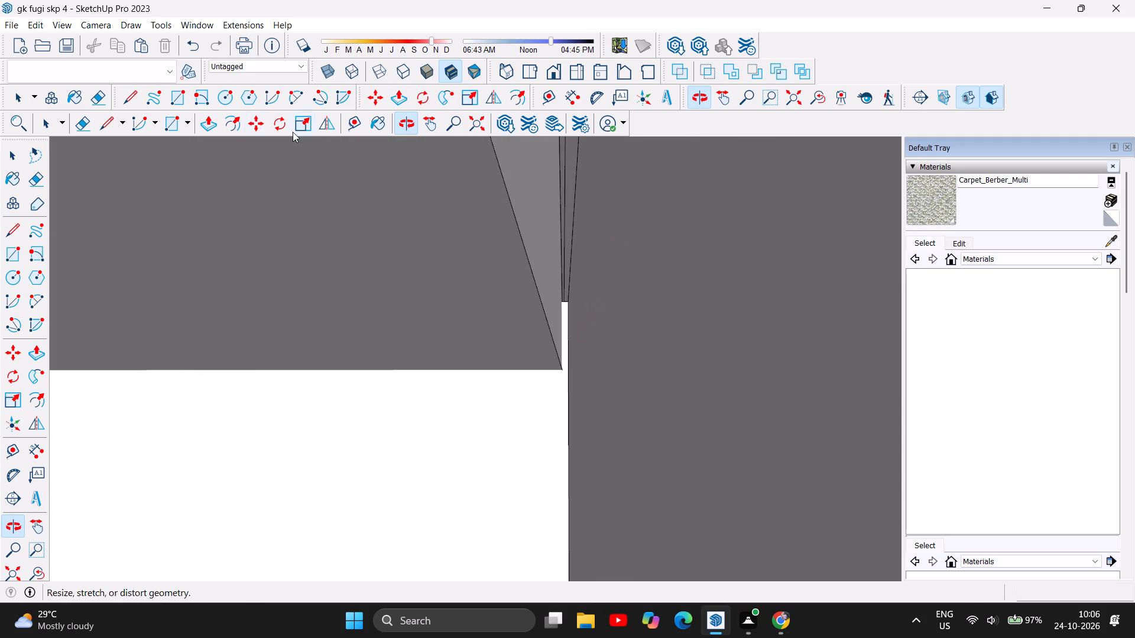
click(207, 127)
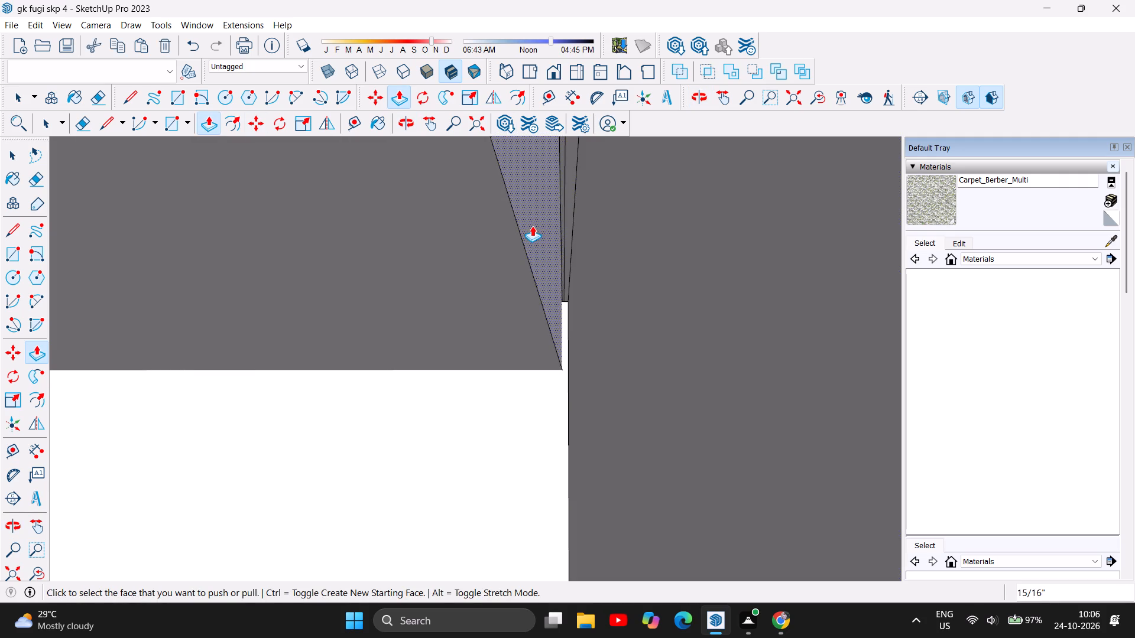
drag(532, 226, 661, 217)
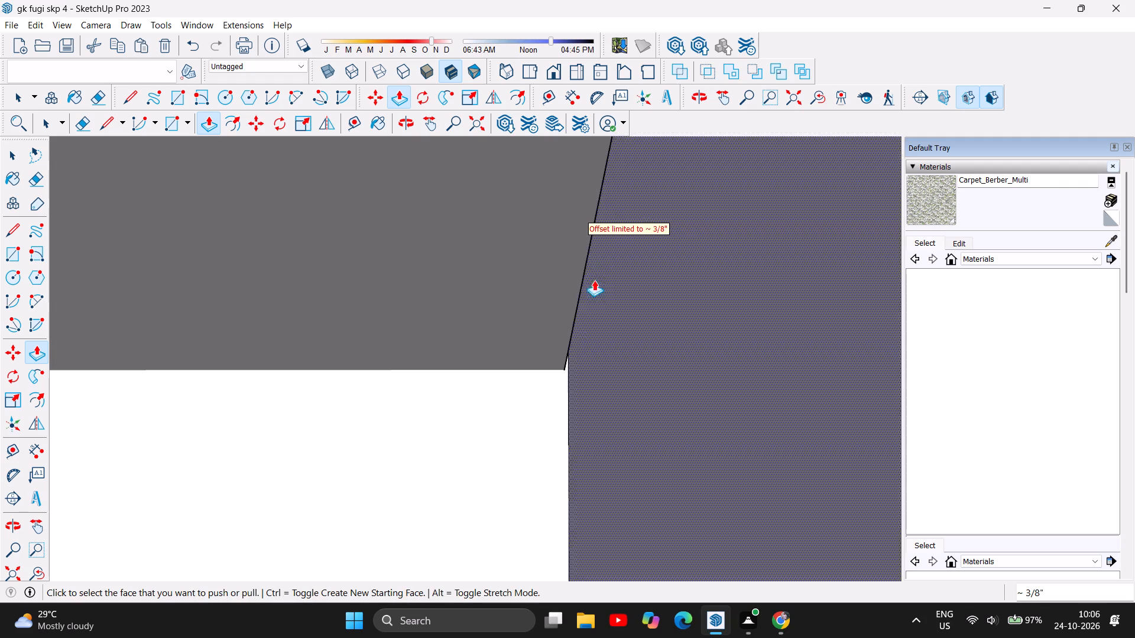
Push/Pull the ceiling volume's remaining end face 15/16" toward the outer side wall.
scroll(520, 388, up, 1)
scroll(520, 388, down, 5)
scroll(586, 385, down, 4)
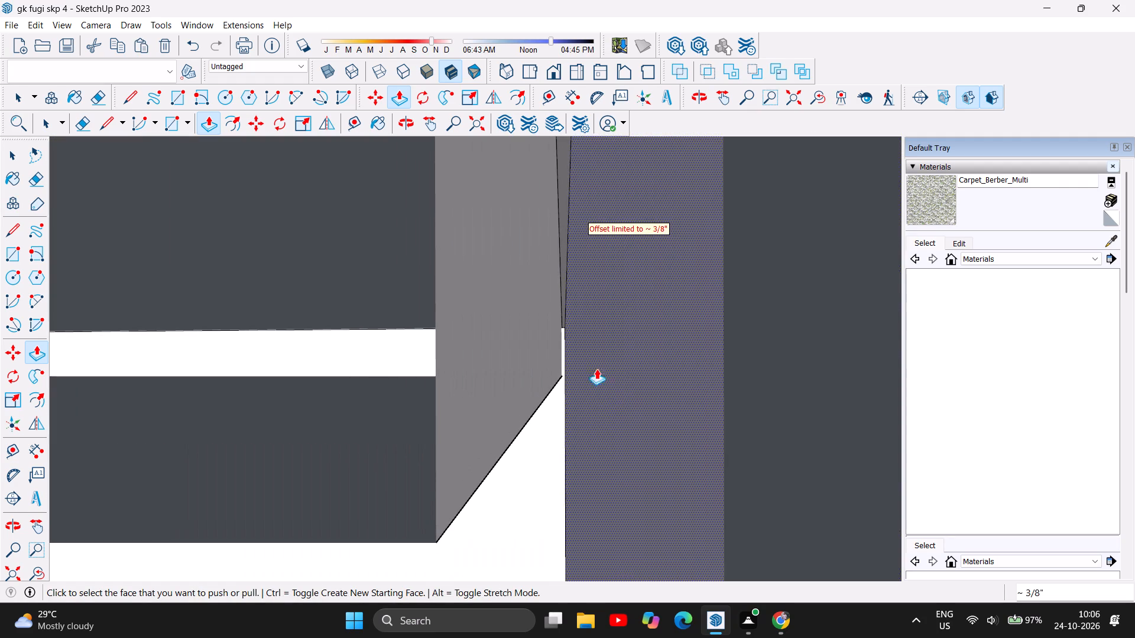
drag(492, 368, 602, 353)
Push the ceiling volume's underside up 7 1/4" to make the dropped ceiling shallower.
scroll(559, 377, down, 13)
scroll(529, 336, down, 7)
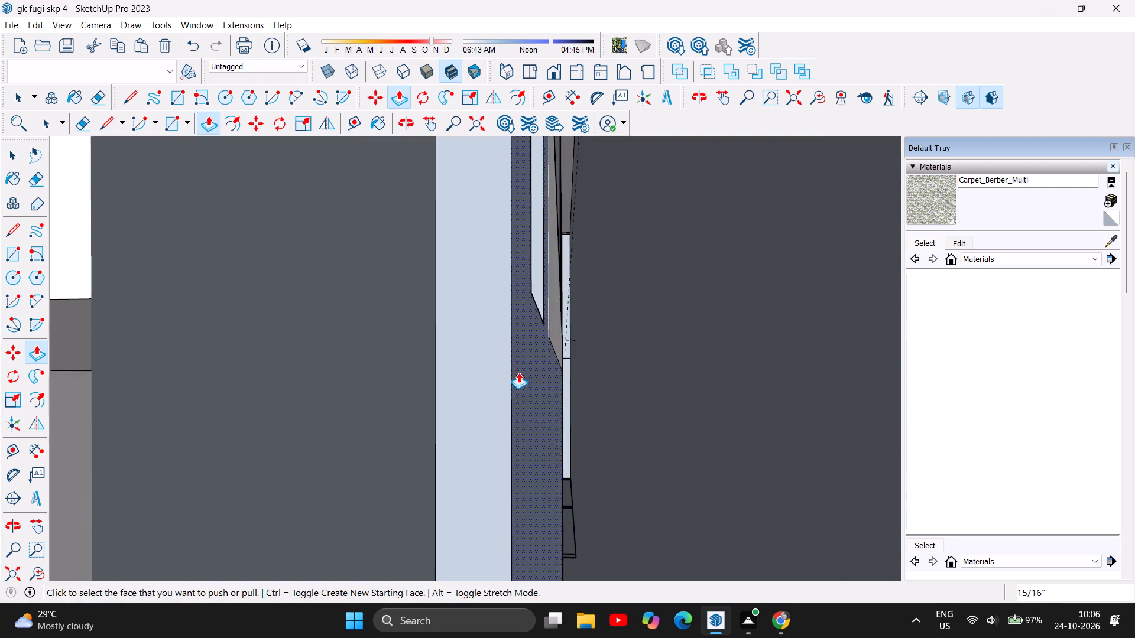
scroll(556, 364, down, 7)
scroll(685, 360, down, 17)
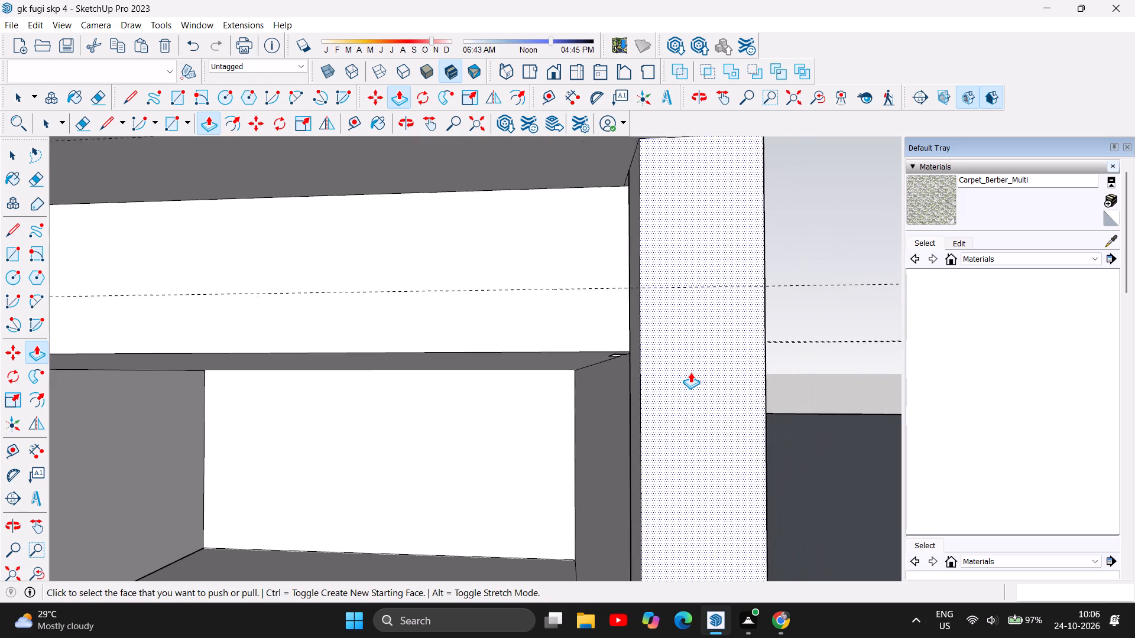
scroll(690, 372, down, 10)
scroll(755, 340, down, 6)
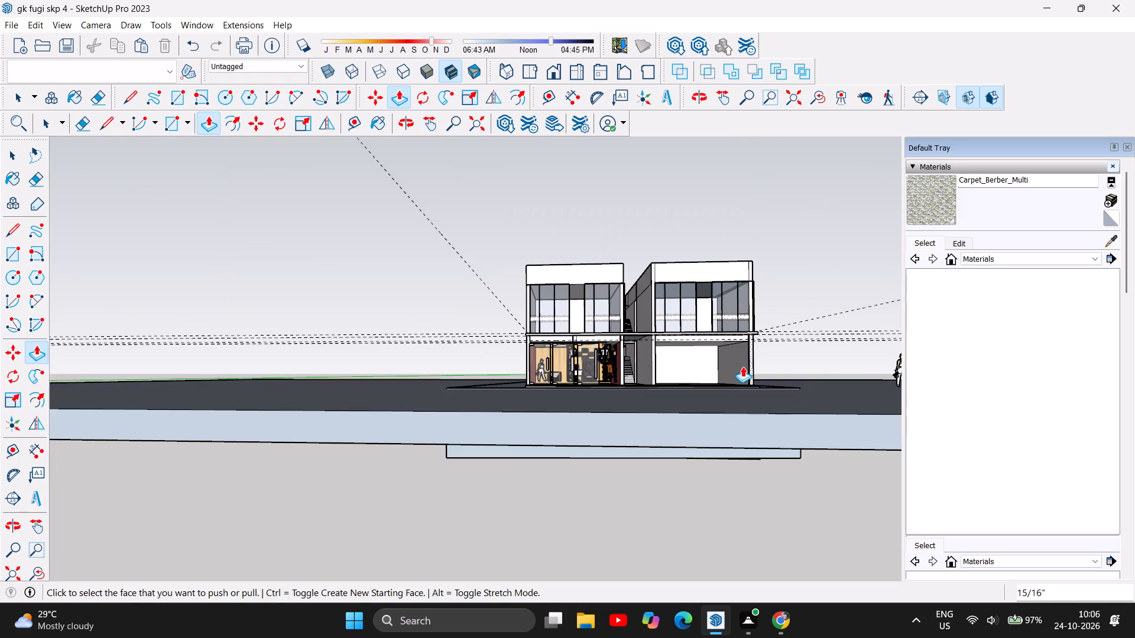
scroll(744, 363, up, 18)
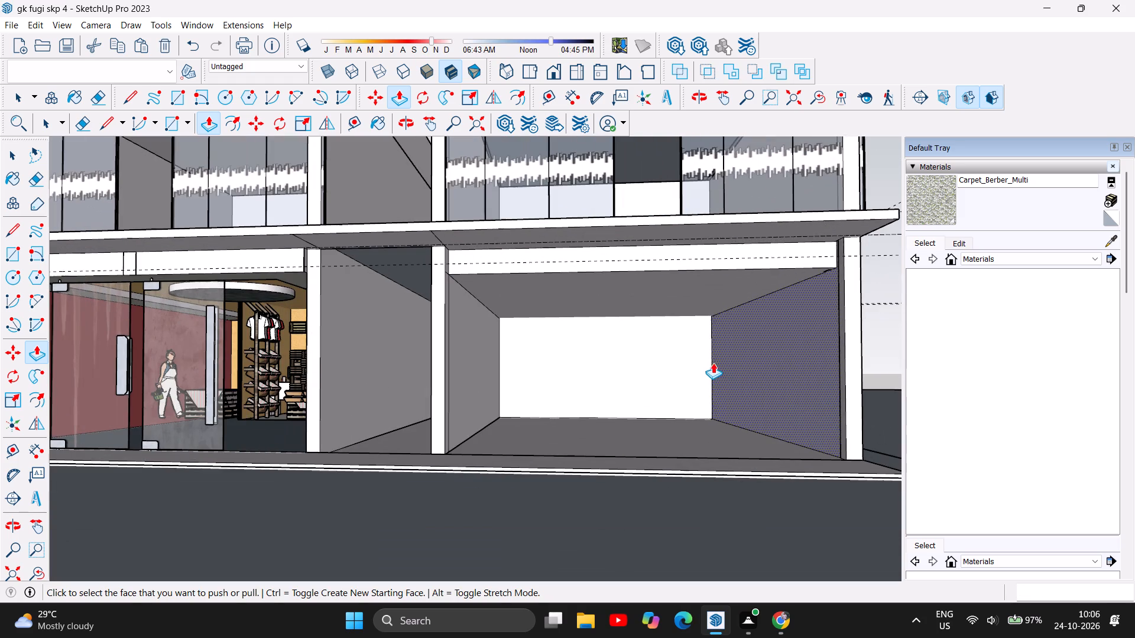
scroll(509, 258, up, 7)
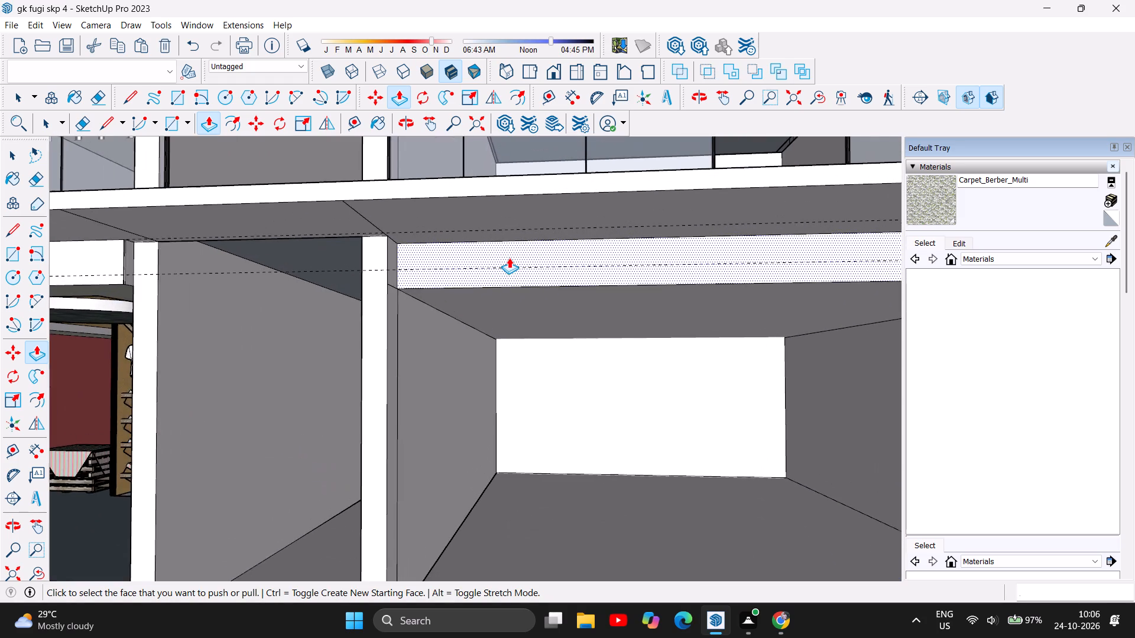
scroll(515, 298, up, 3)
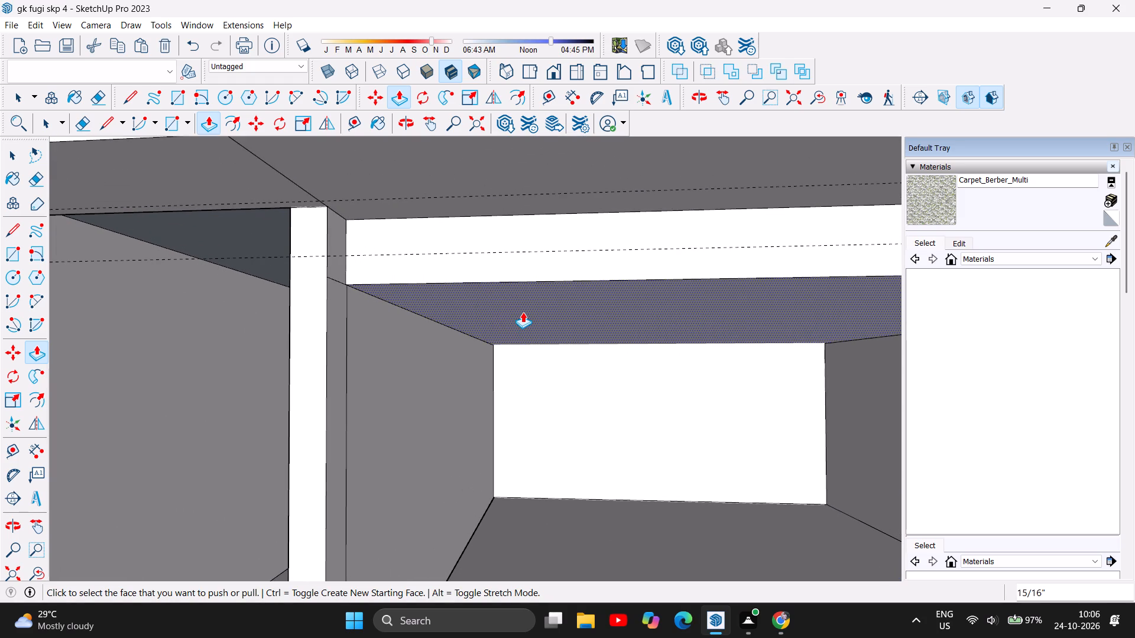
drag(523, 312, 524, 289)
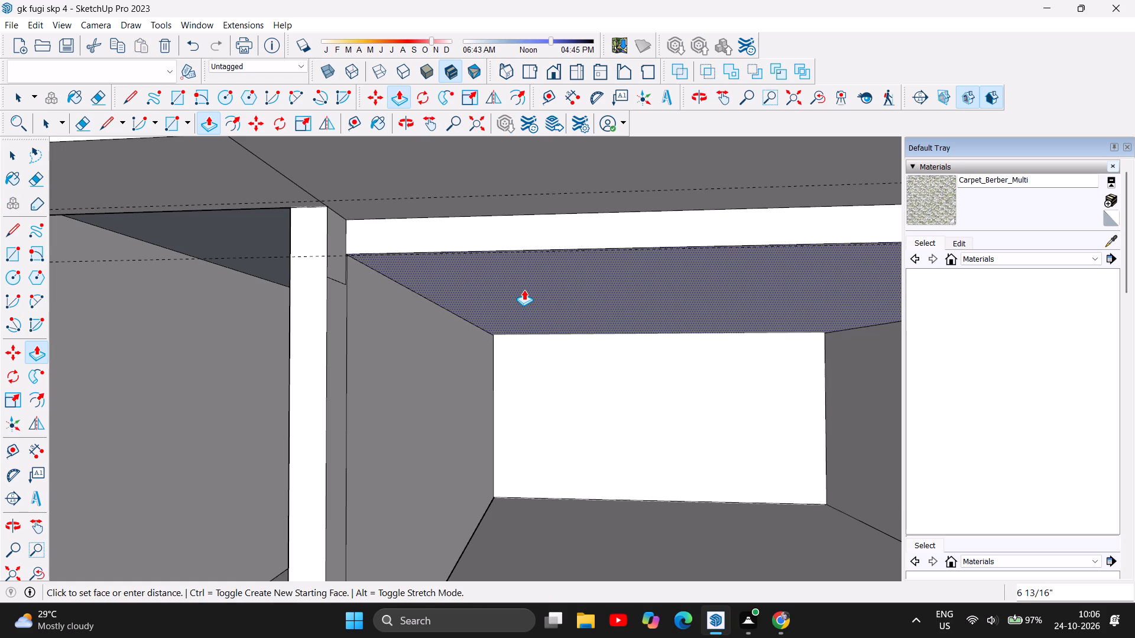
drag(524, 289, 523, 291)
Push/Pull the small notch face at the ceiling volume's end about 1 5/16" to fill the gap against the outer side wall.
scroll(548, 318, down, 6)
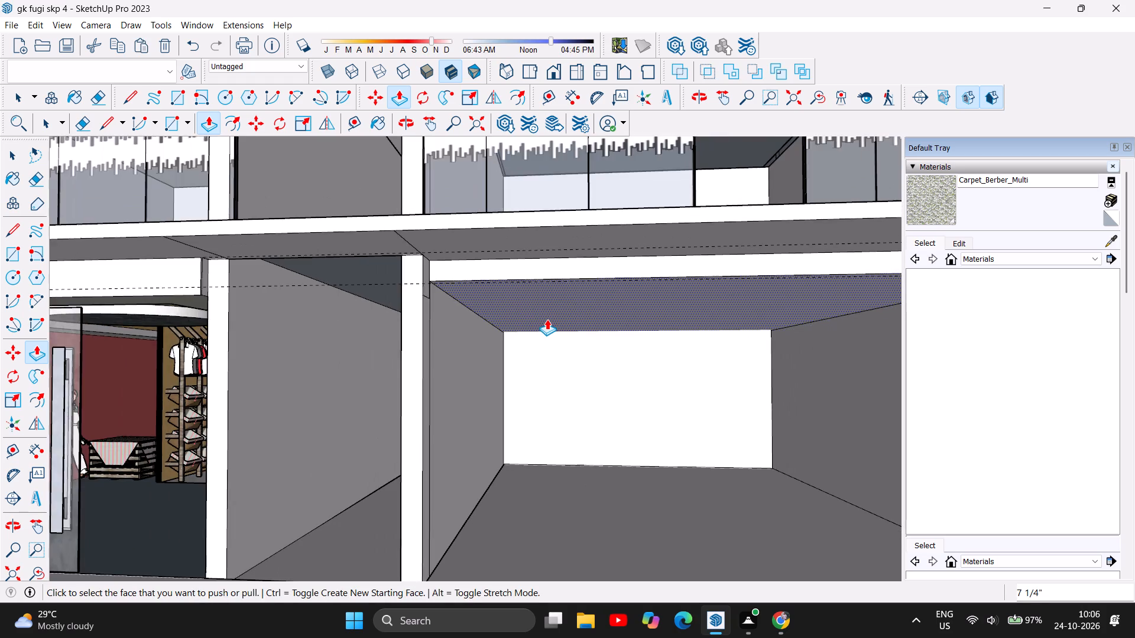
scroll(547, 319, down, 10)
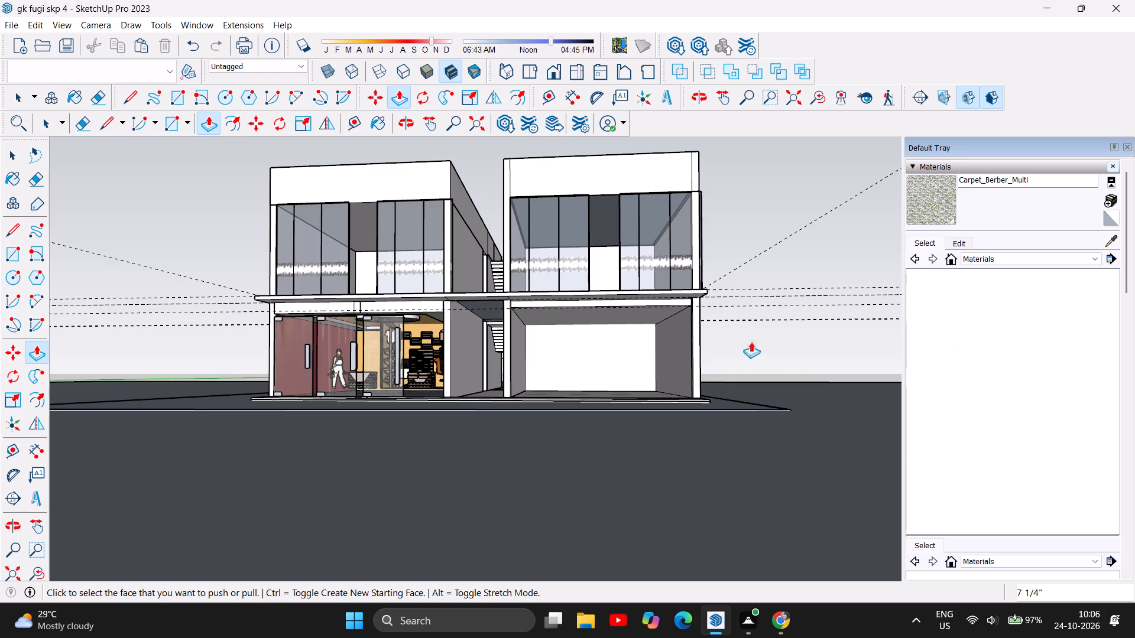
scroll(719, 341, up, 6)
scroll(718, 340, down, 8)
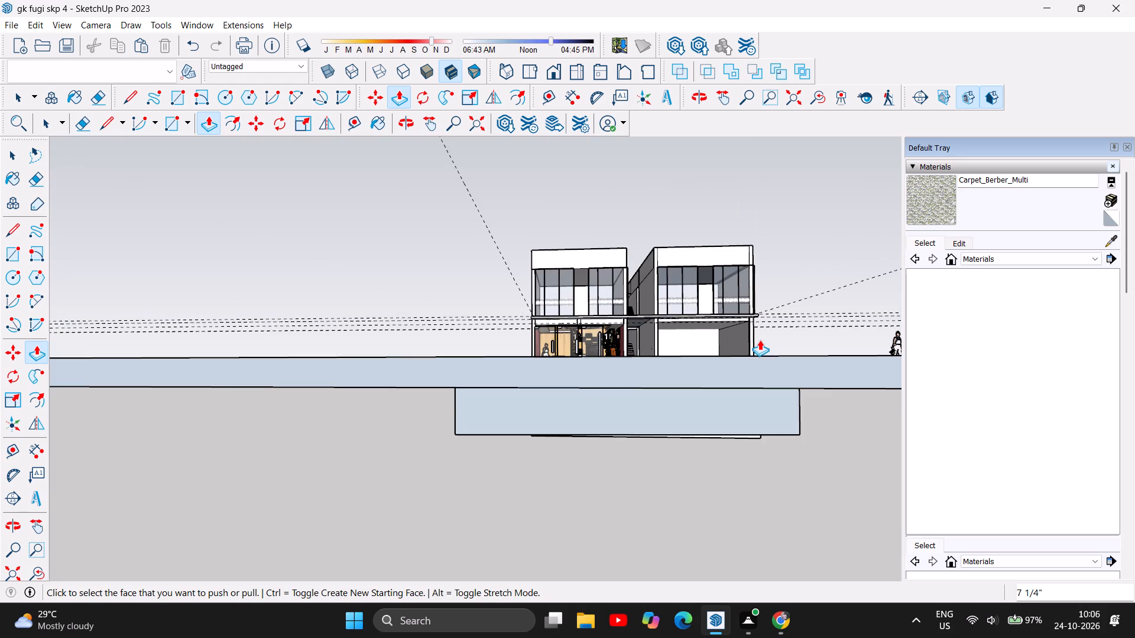
scroll(749, 323, up, 14)
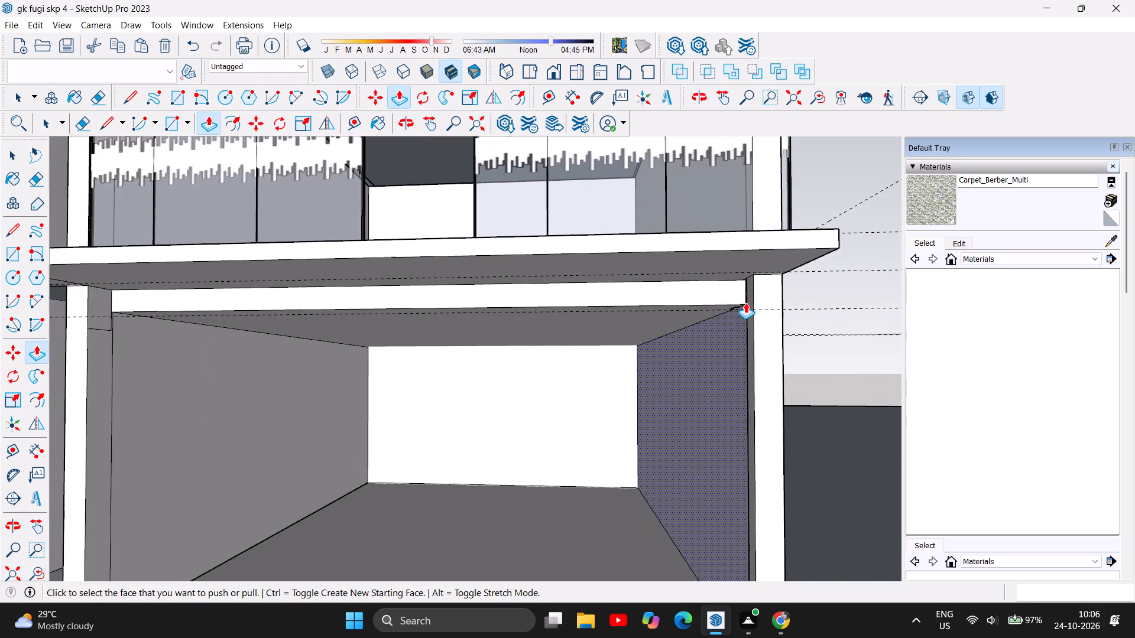
scroll(745, 297, up, 13)
scroll(737, 345, up, 4)
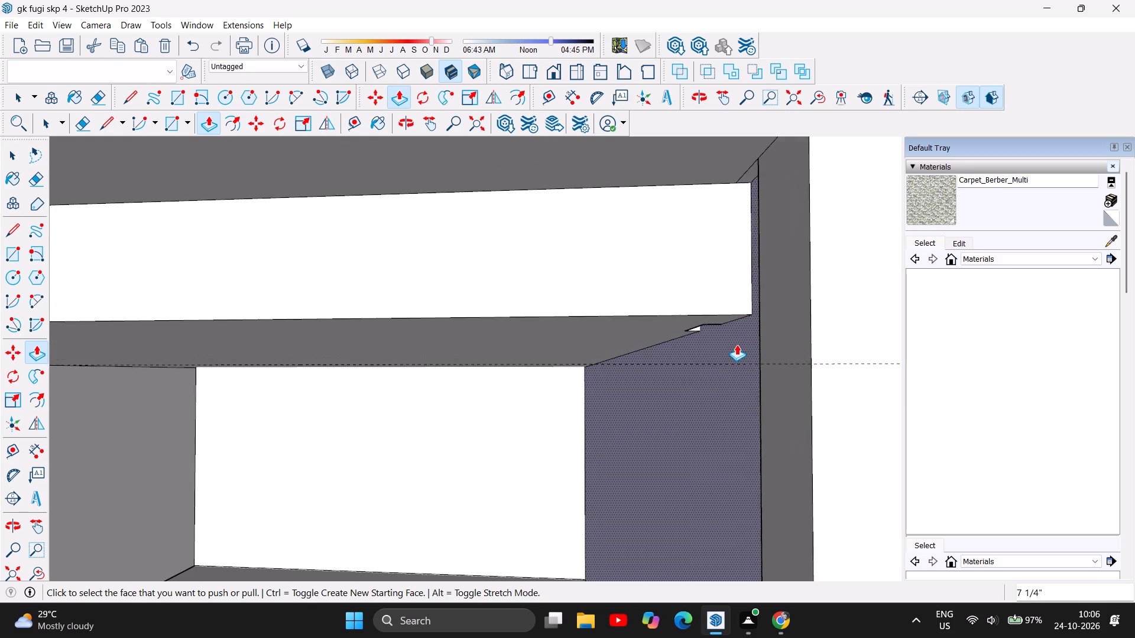
scroll(737, 344, up, 17)
scroll(678, 322, up, 8)
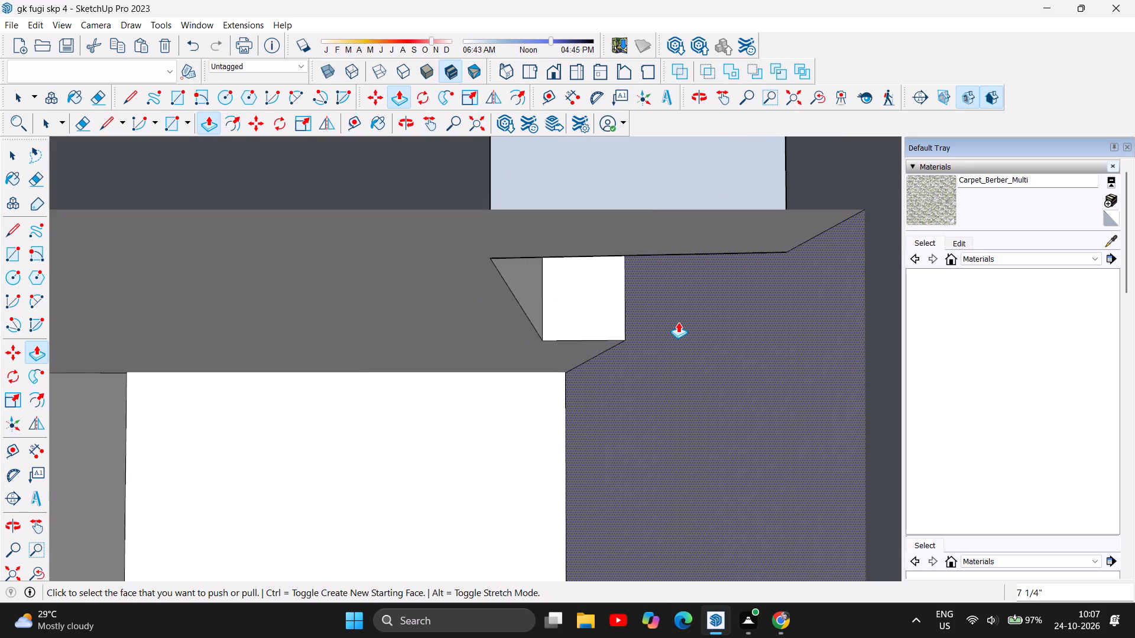
drag(529, 279, 568, 275)
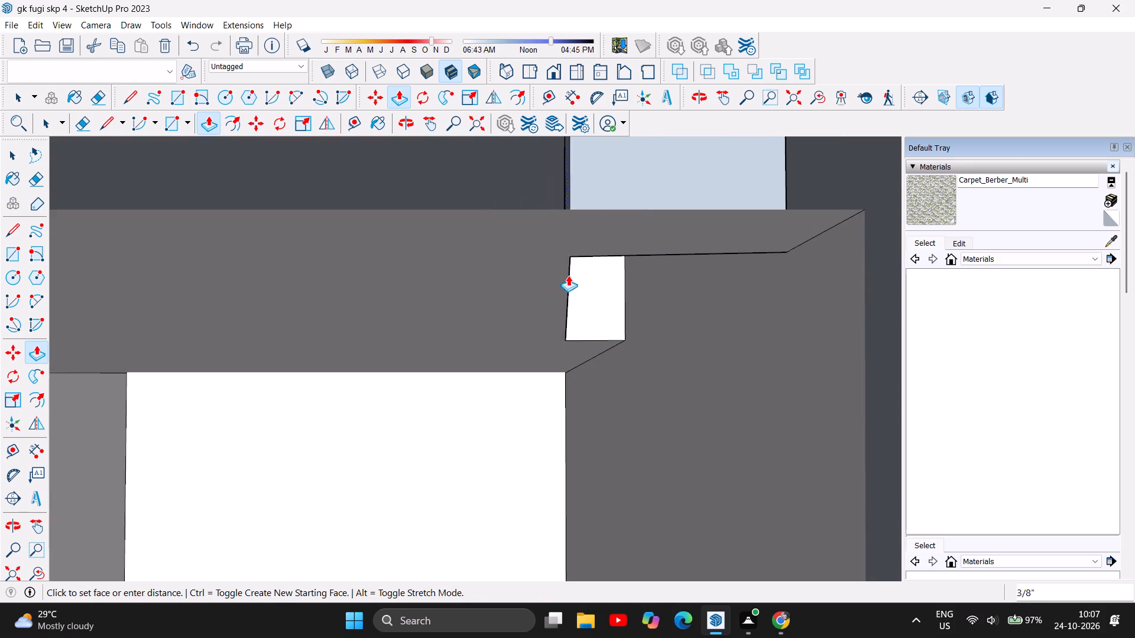
drag(568, 275, 695, 278)
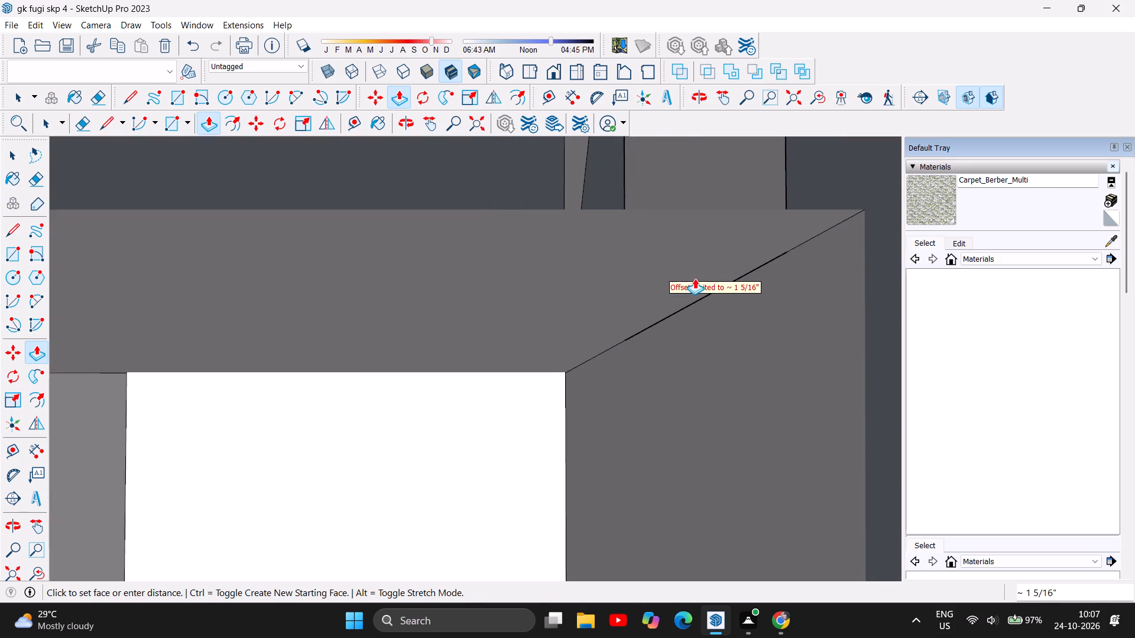
drag(695, 278, 699, 278)
Examine the ceiling volume's fit between the columns and side walls, and the overall front of the building.
scroll(664, 343, up, 1)
scroll(664, 343, down, 17)
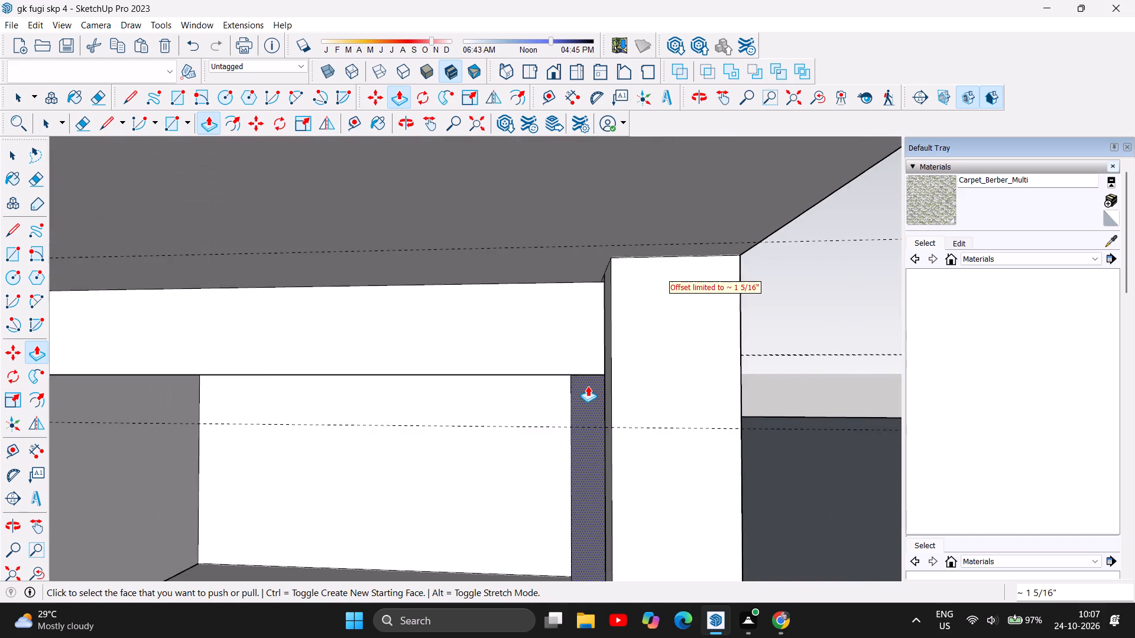
scroll(588, 386, down, 6)
scroll(755, 331, down, 4)
scroll(767, 354, up, 4)
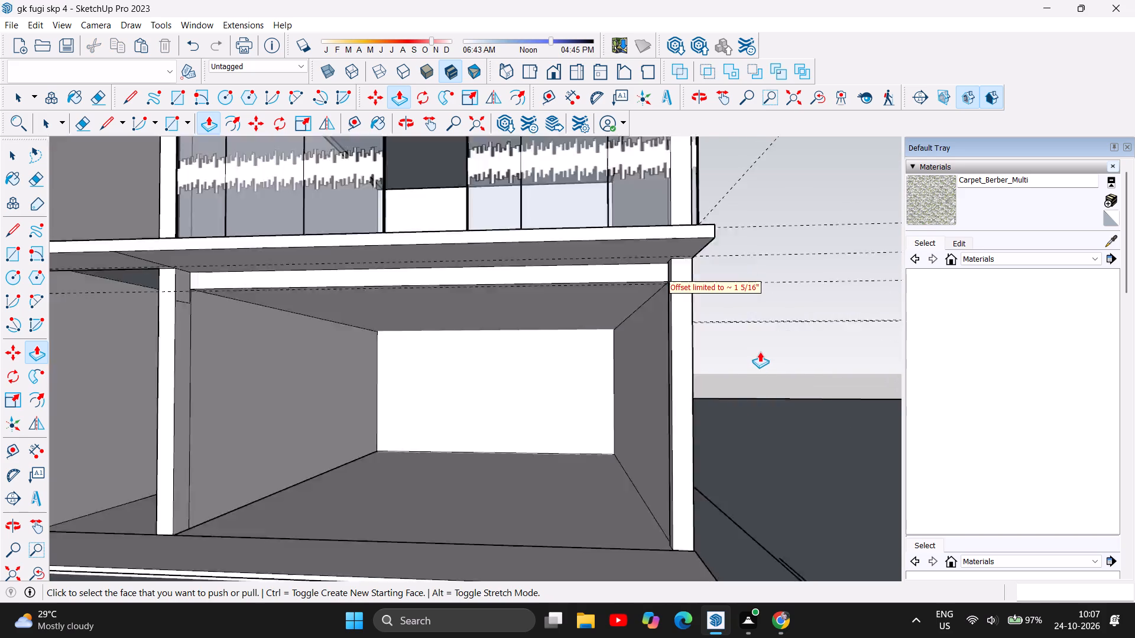
scroll(760, 351, up, 2)
scroll(759, 343, down, 4)
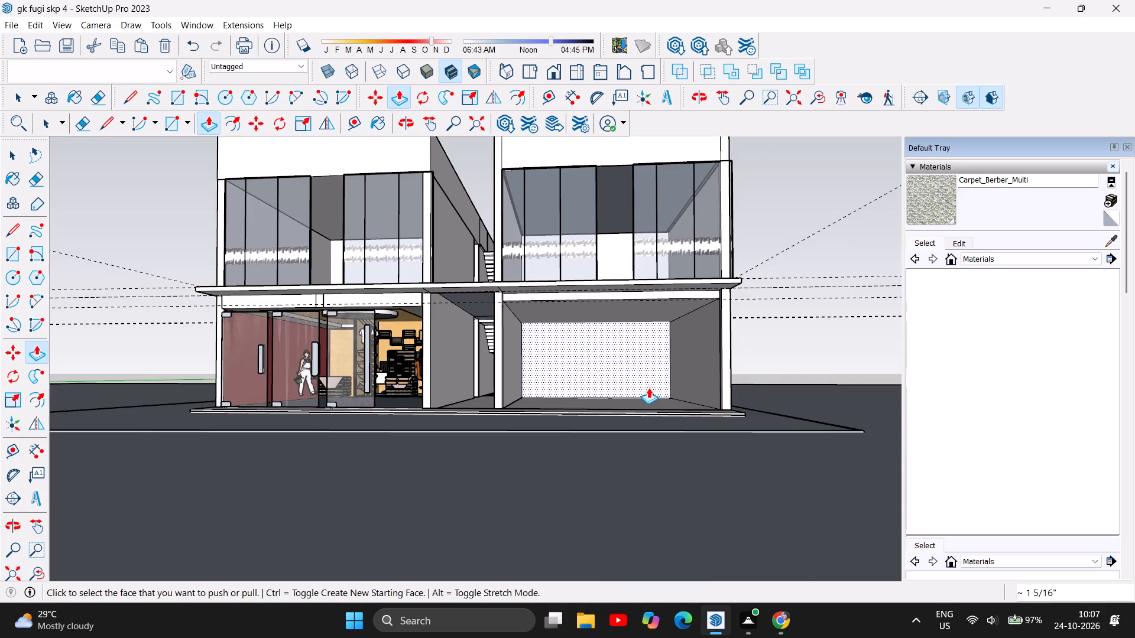
scroll(674, 343, up, 8)
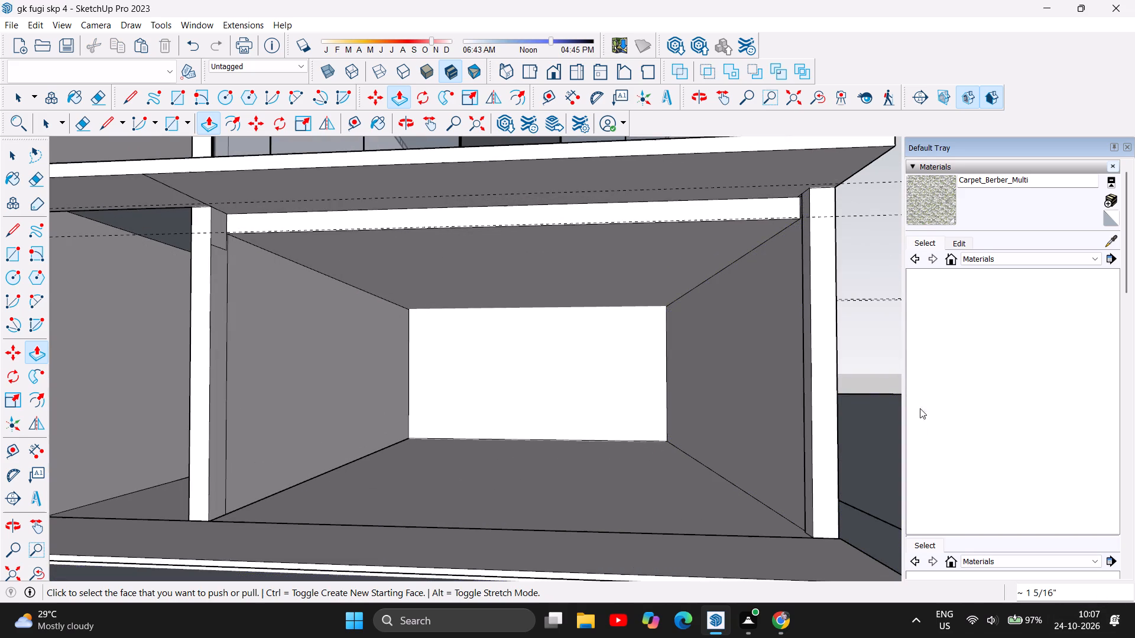
scroll(891, 392, down, 3)
scroll(286, 344, down, 2)
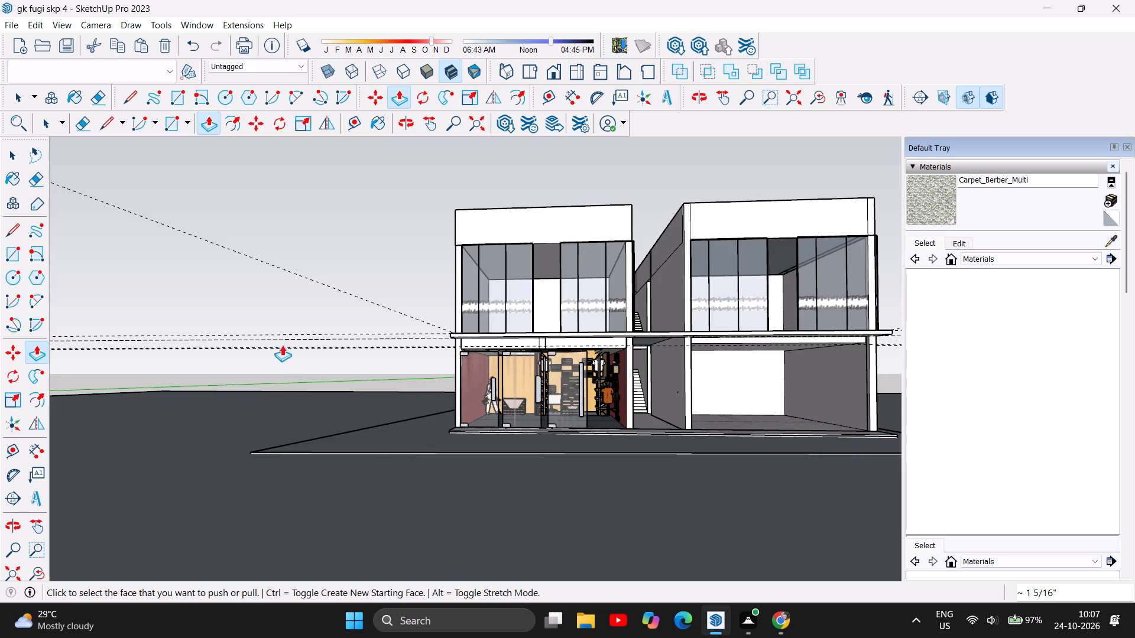
scroll(282, 345, down, 2)
scroll(400, 346, up, 4)
scroll(487, 370, up, 1)
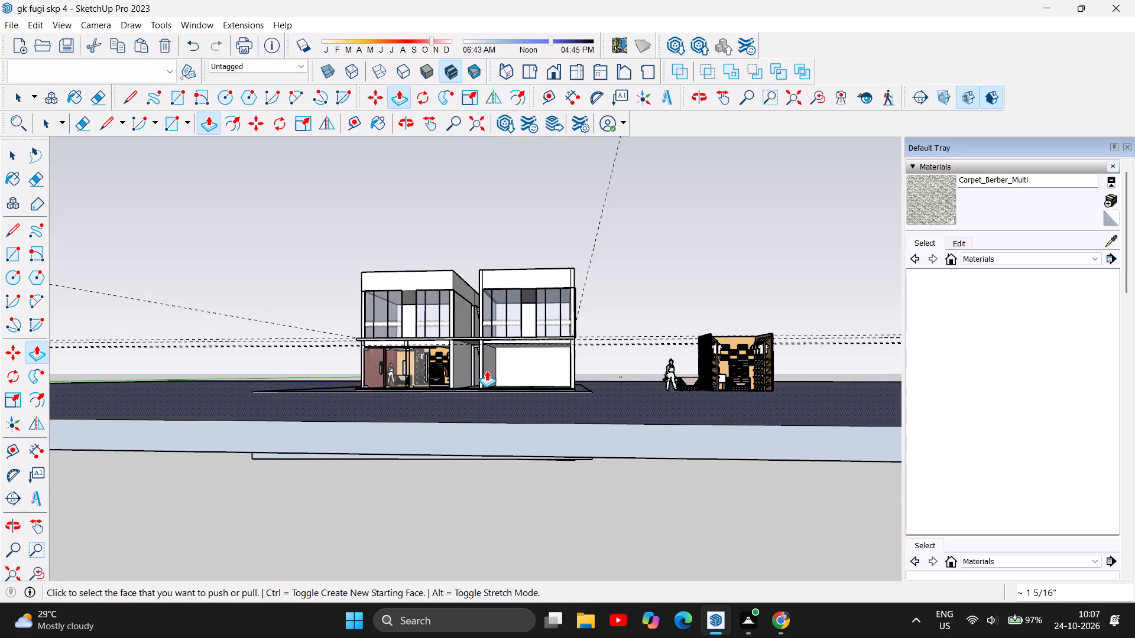
scroll(487, 370, up, 5)
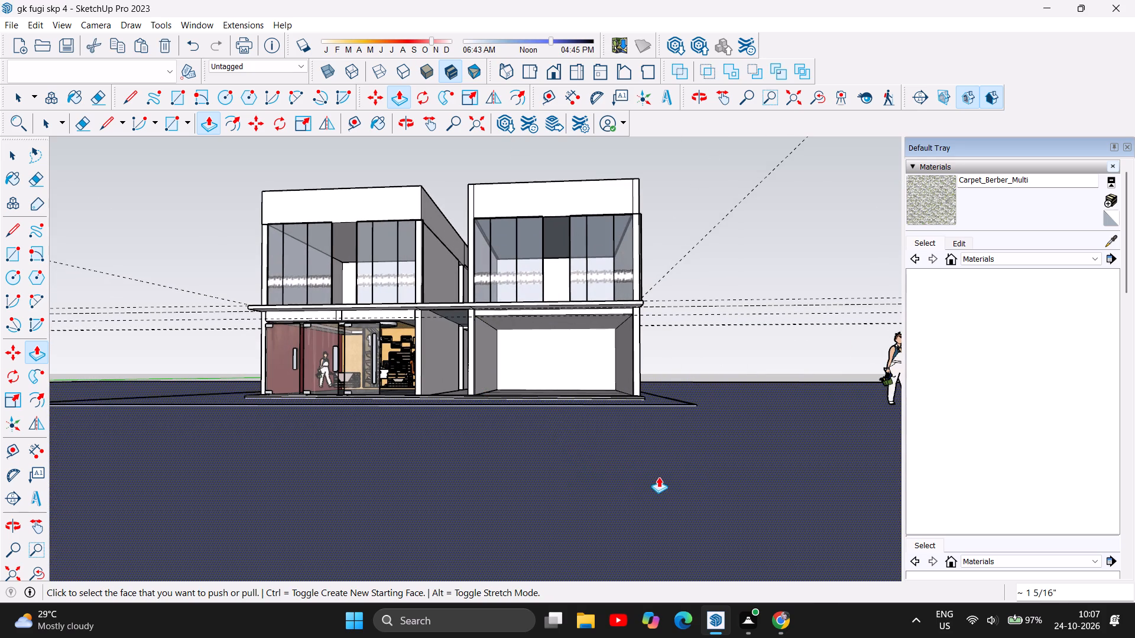
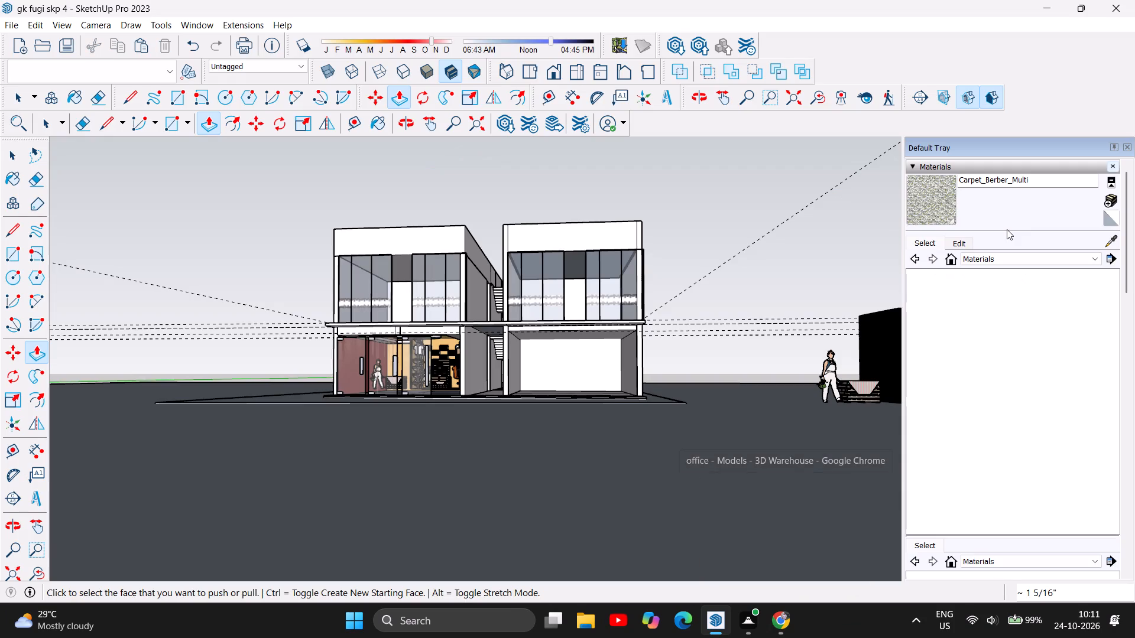
Examine the floor and interior of the empty ground-floor unit beneath the dropped ceiling.
scroll(527, 330, up, 5)
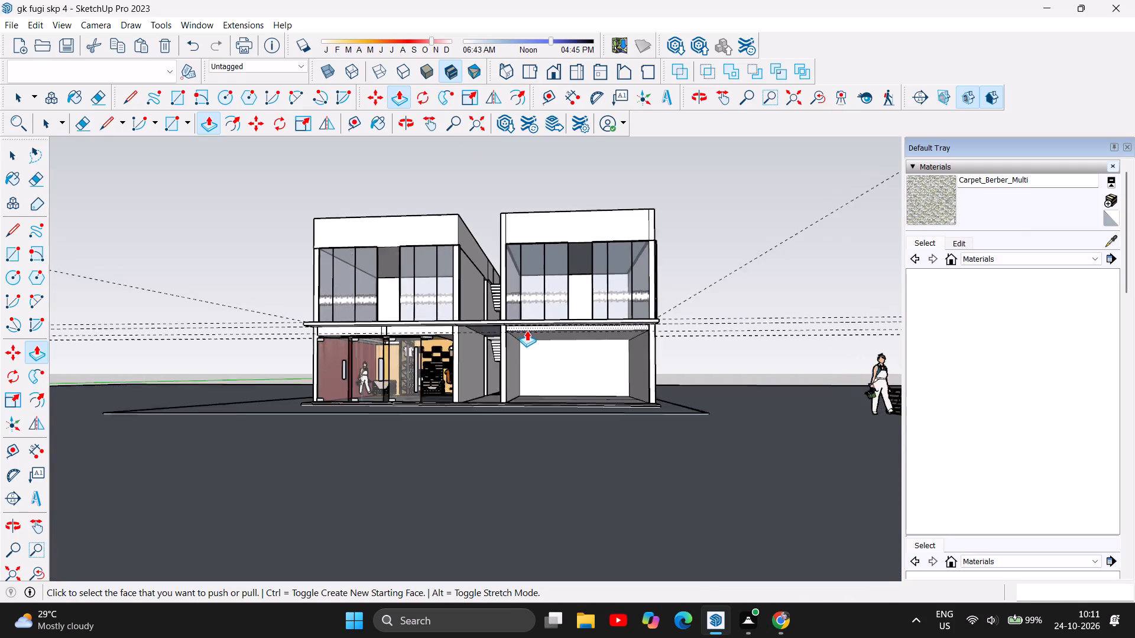
scroll(527, 330, up, 2)
scroll(581, 423, up, 12)
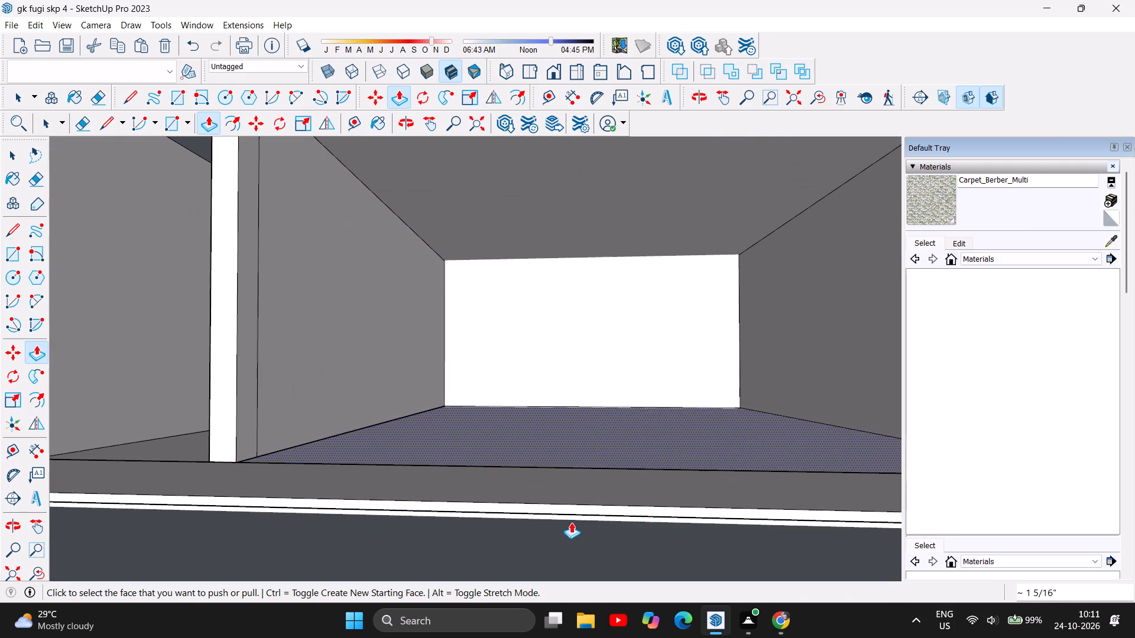
scroll(583, 431, down, 6)
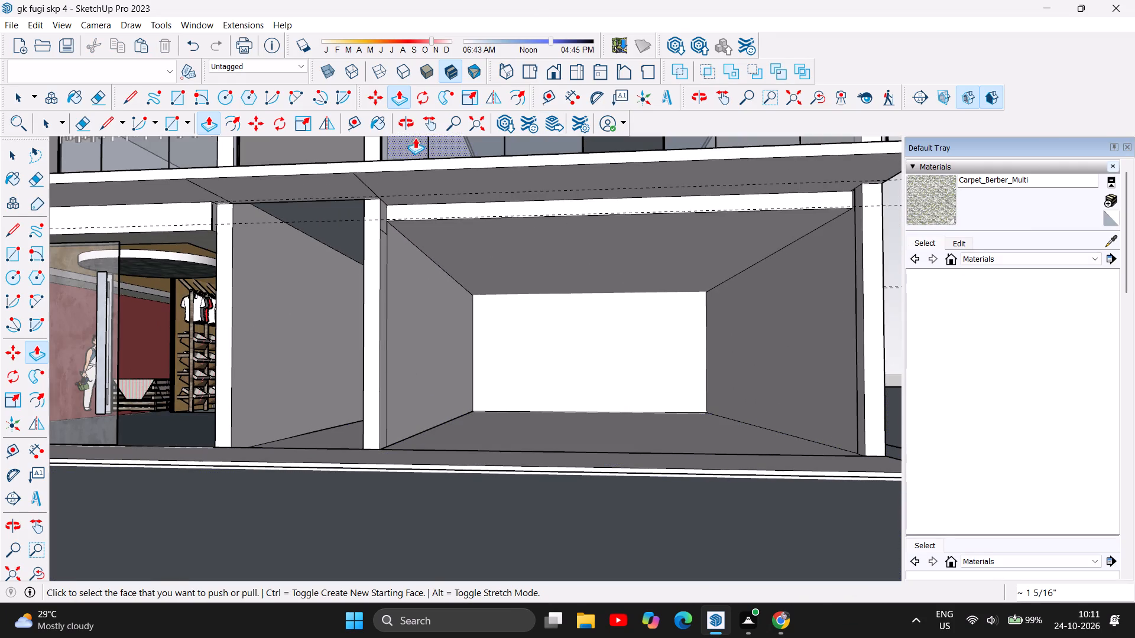
click(404, 130)
drag(489, 479, 492, 515)
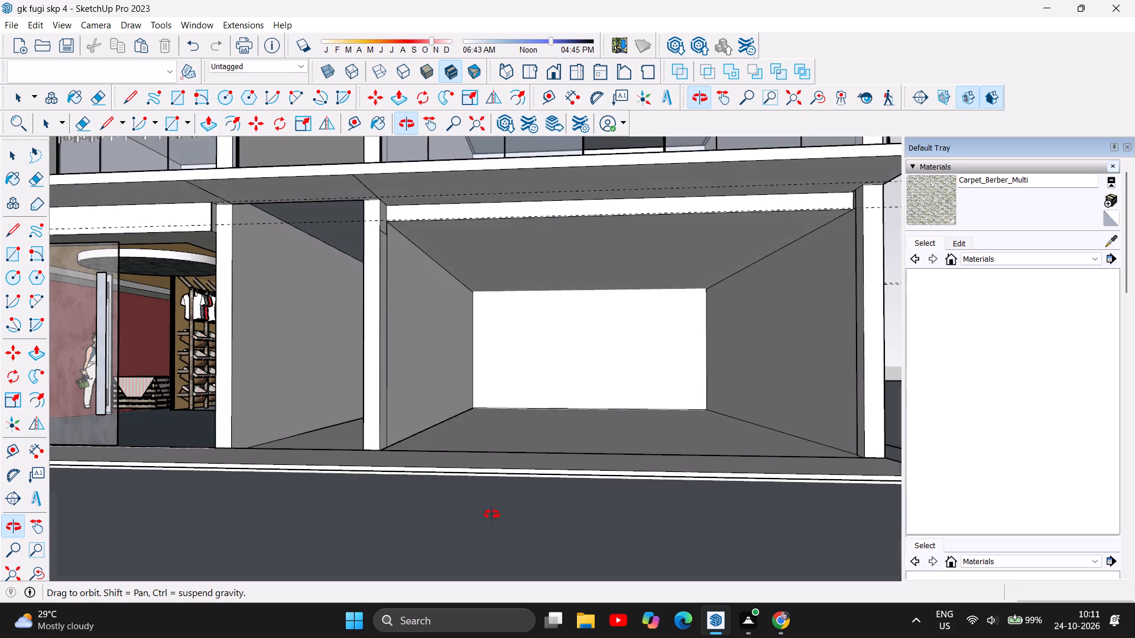
drag(492, 515, 496, 529)
scroll(617, 451, up, 2)
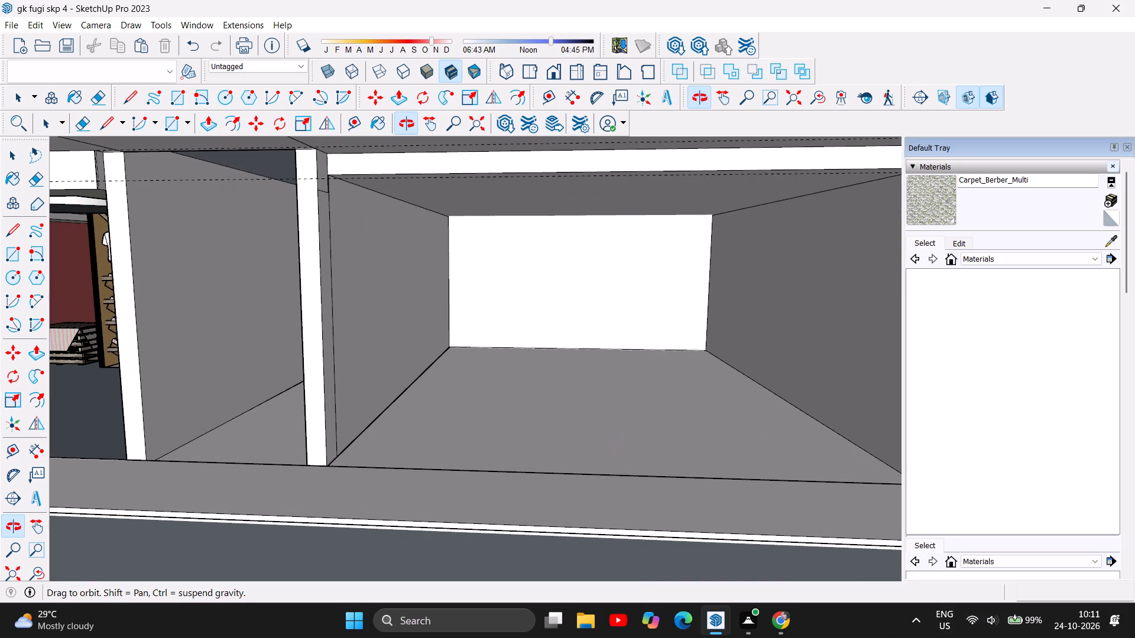
Switch to 3D Warehouse in Chrome and search the models for "italian tiles".
click(783, 626)
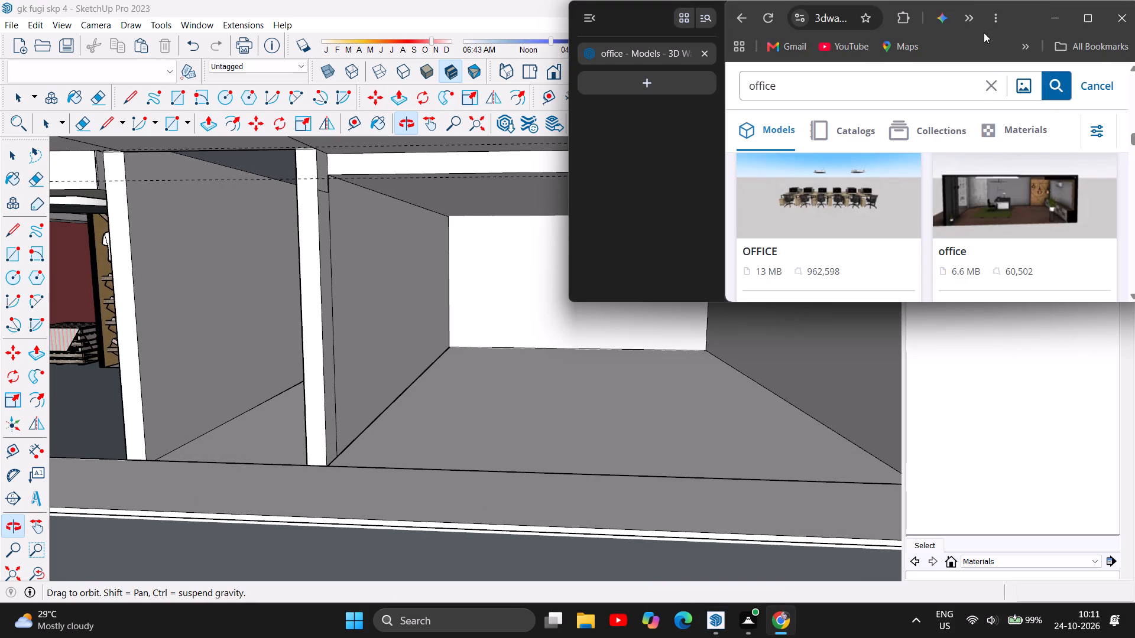
click(987, 81)
key(i)
text(tali)
text(an tiles)
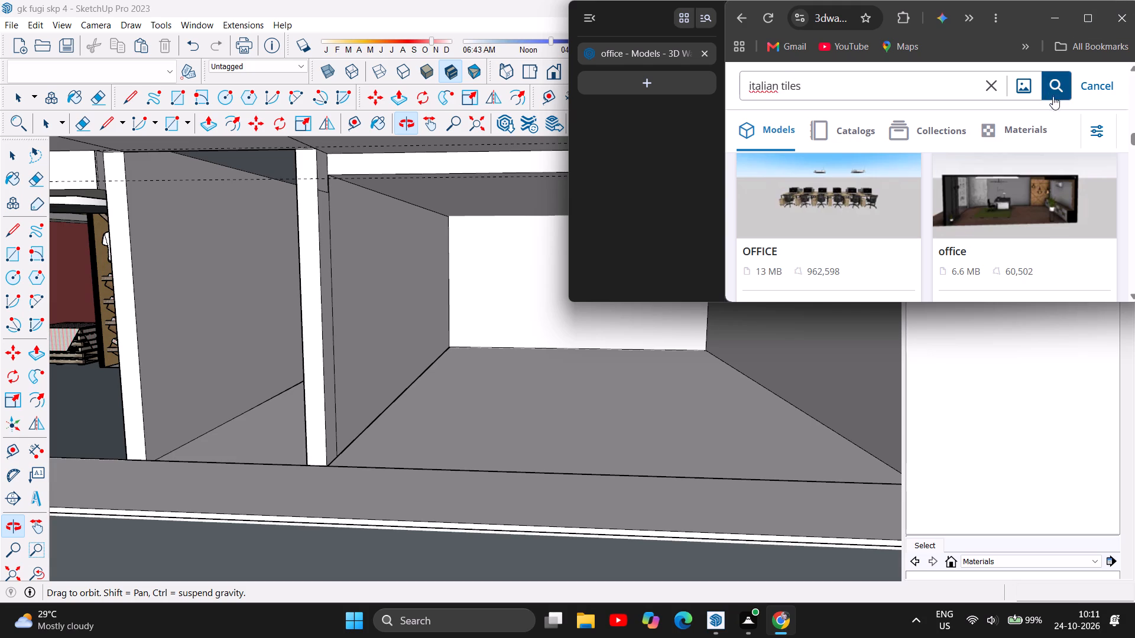
click(1054, 87)
Look through the "italian tiles" model results for a tile suitable for the office unit's floor.
scroll(838, 255, down, 1)
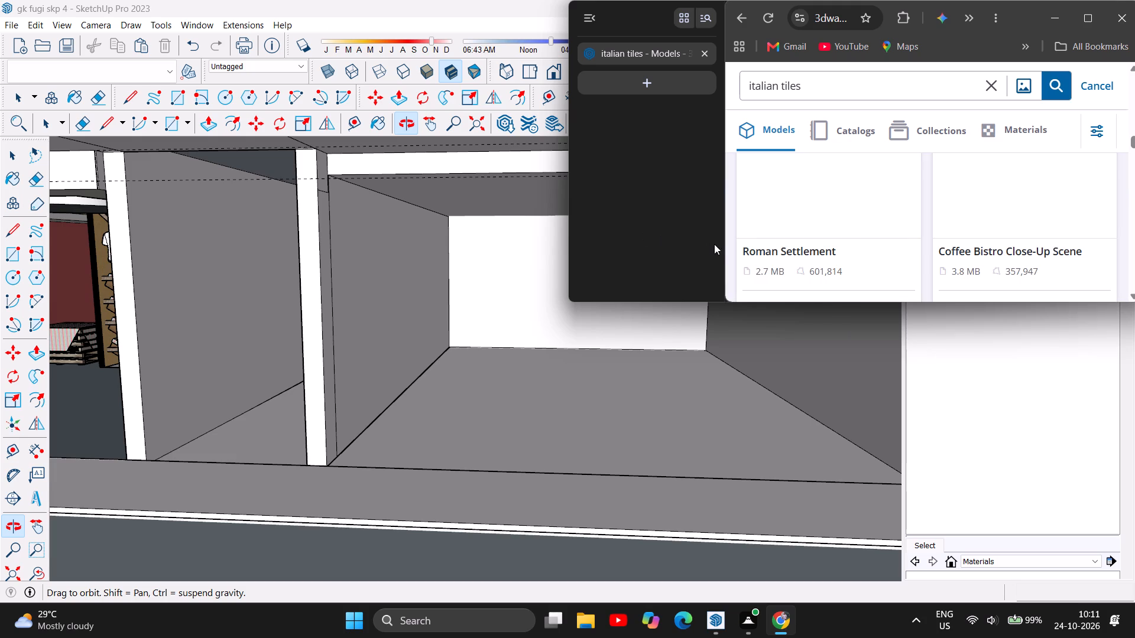
scroll(734, 236, down, 1)
scroll(802, 233, up, 2)
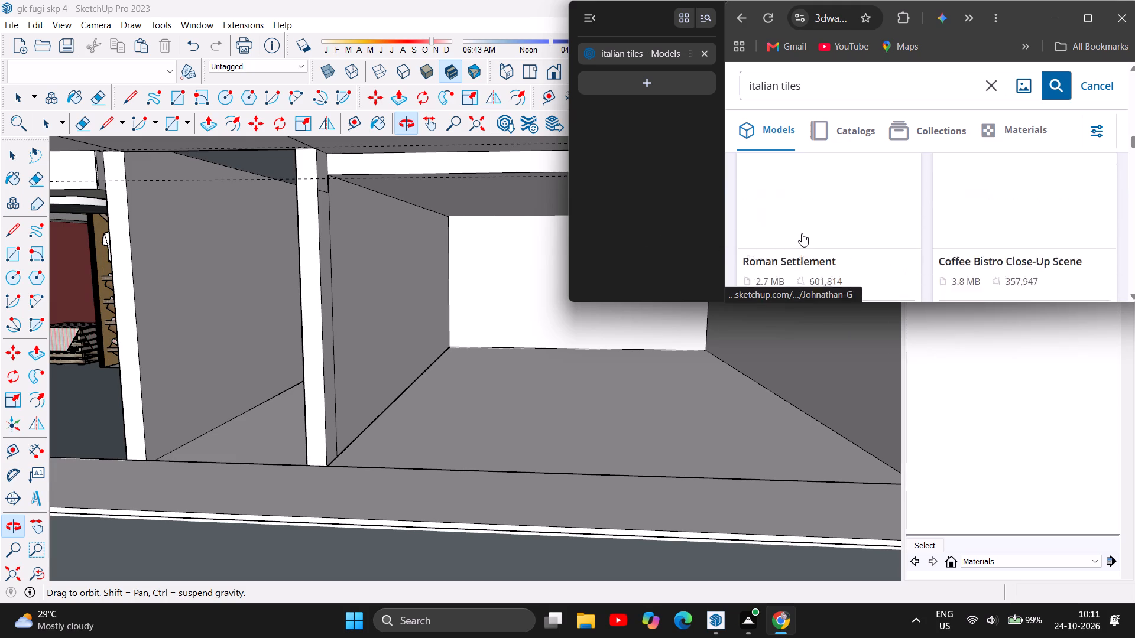
scroll(802, 233, up, 13)
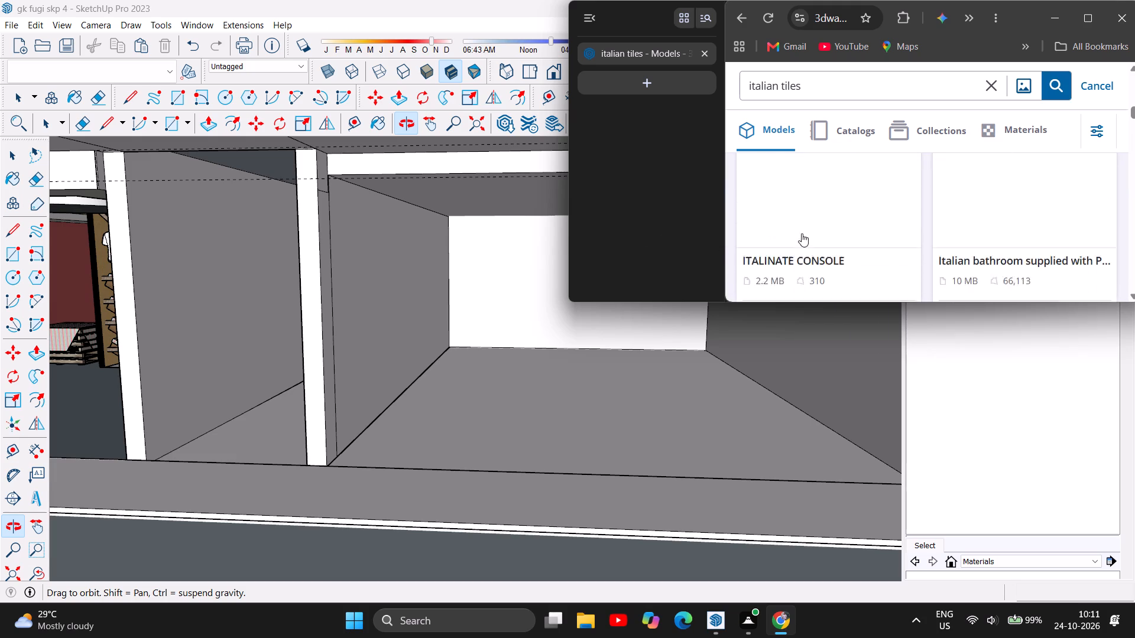
scroll(802, 233, up, 19)
scroll(802, 233, down, 2)
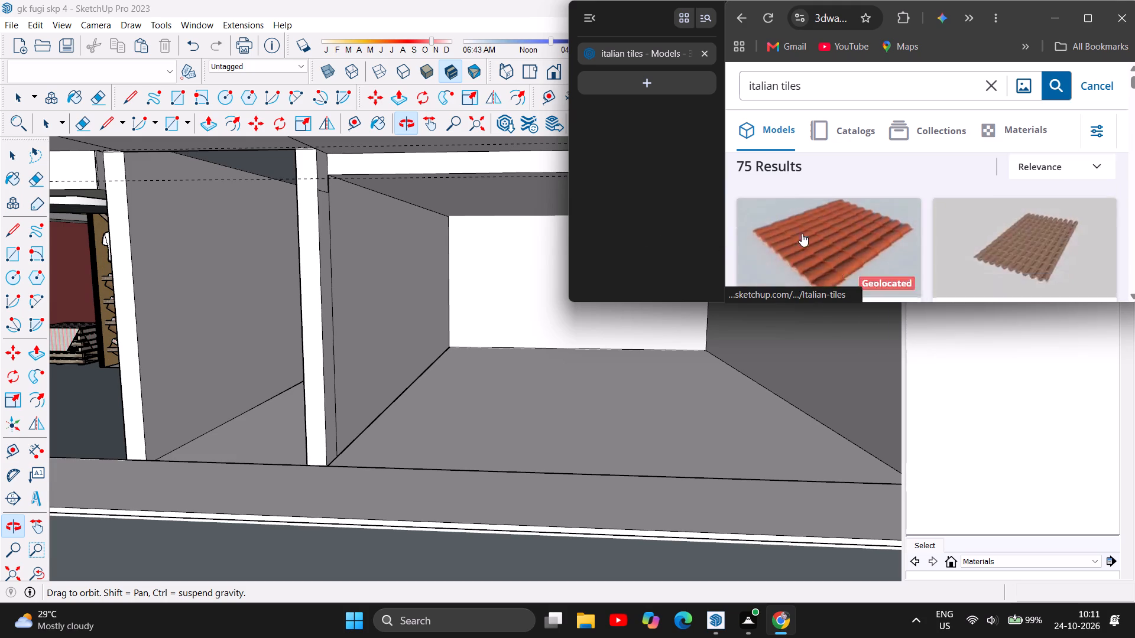
scroll(802, 233, up, 6)
scroll(802, 233, down, 4)
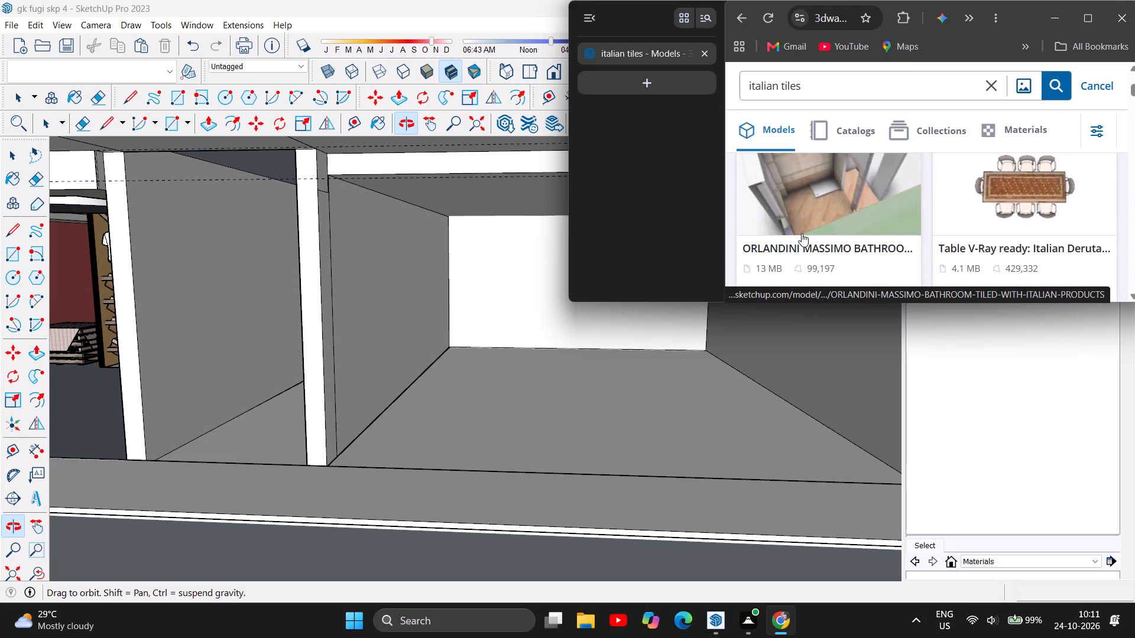
scroll(802, 233, down, 3)
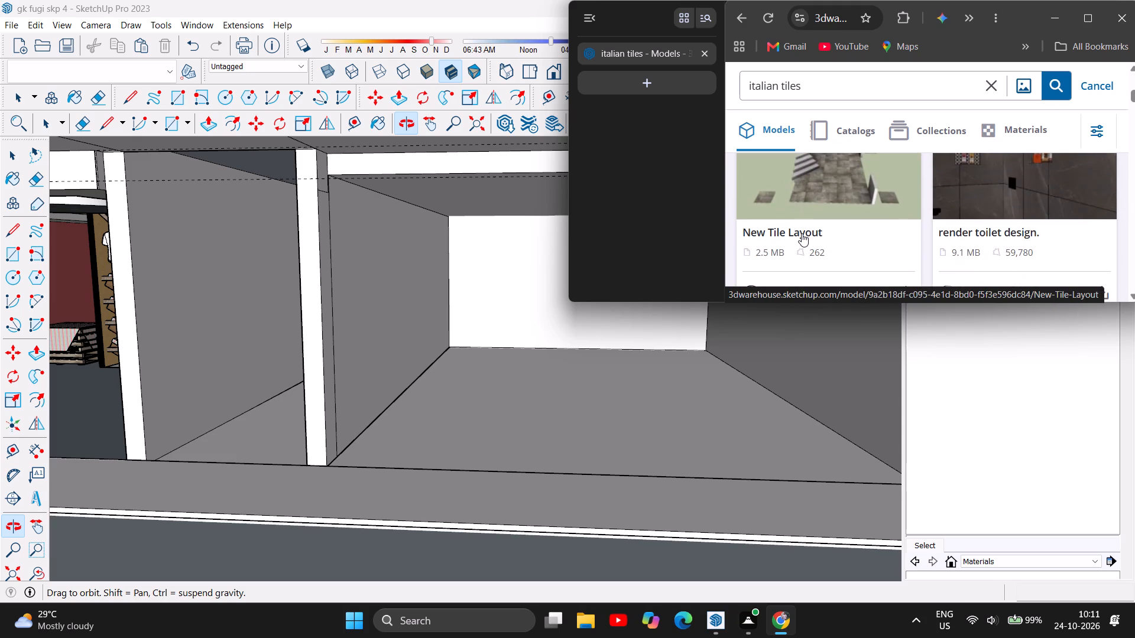
scroll(802, 233, down, 5)
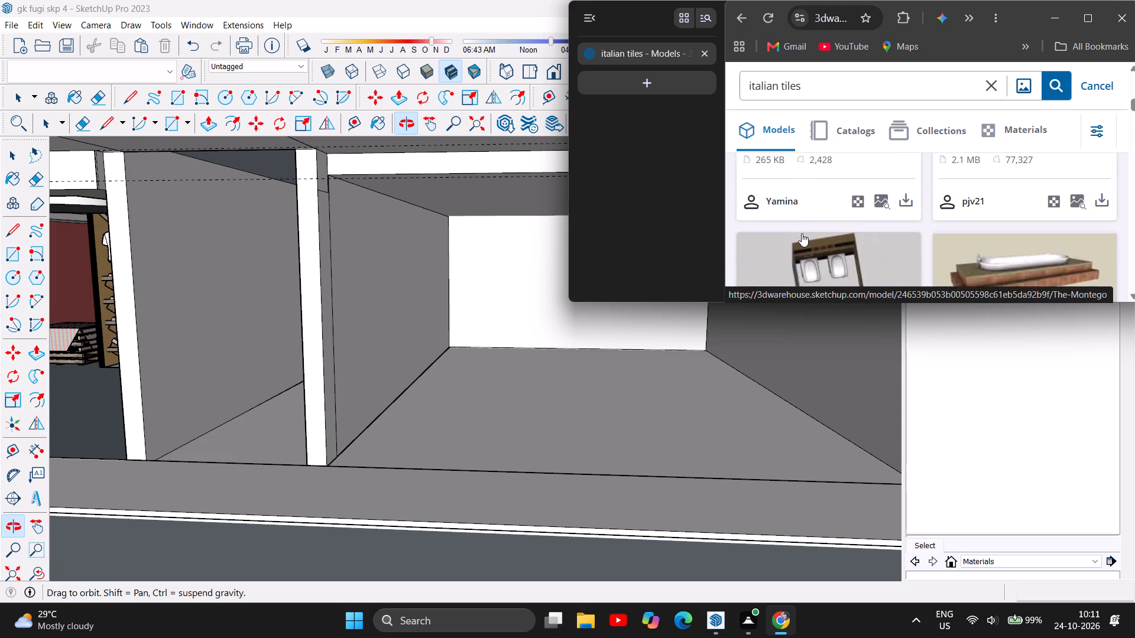
scroll(802, 233, up, 1)
scroll(802, 233, down, 6)
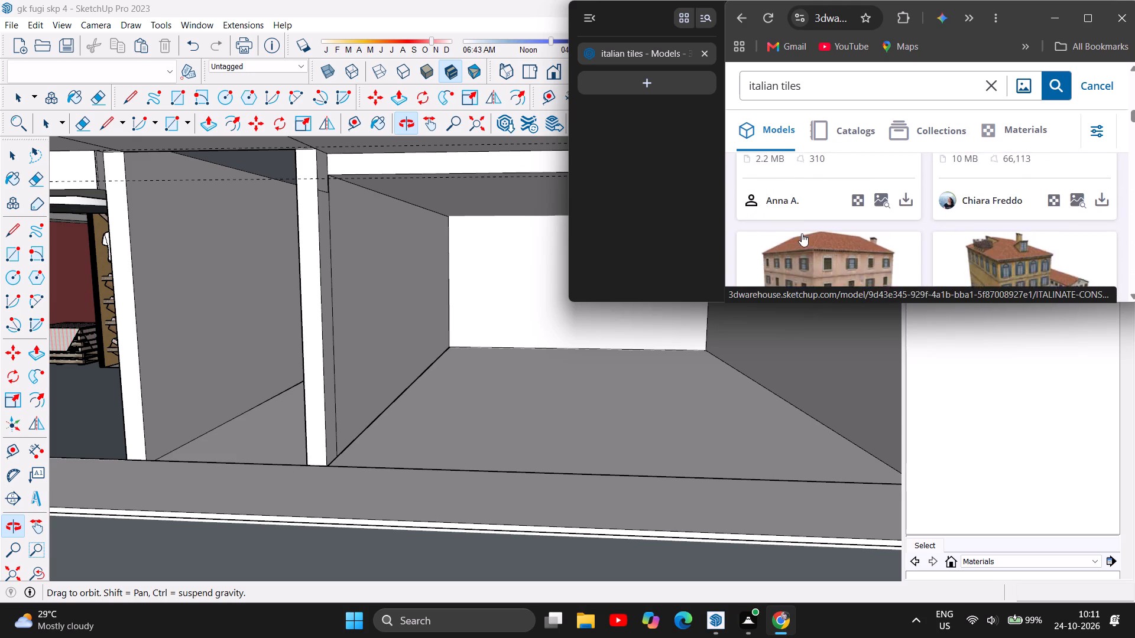
scroll(802, 233, down, 9)
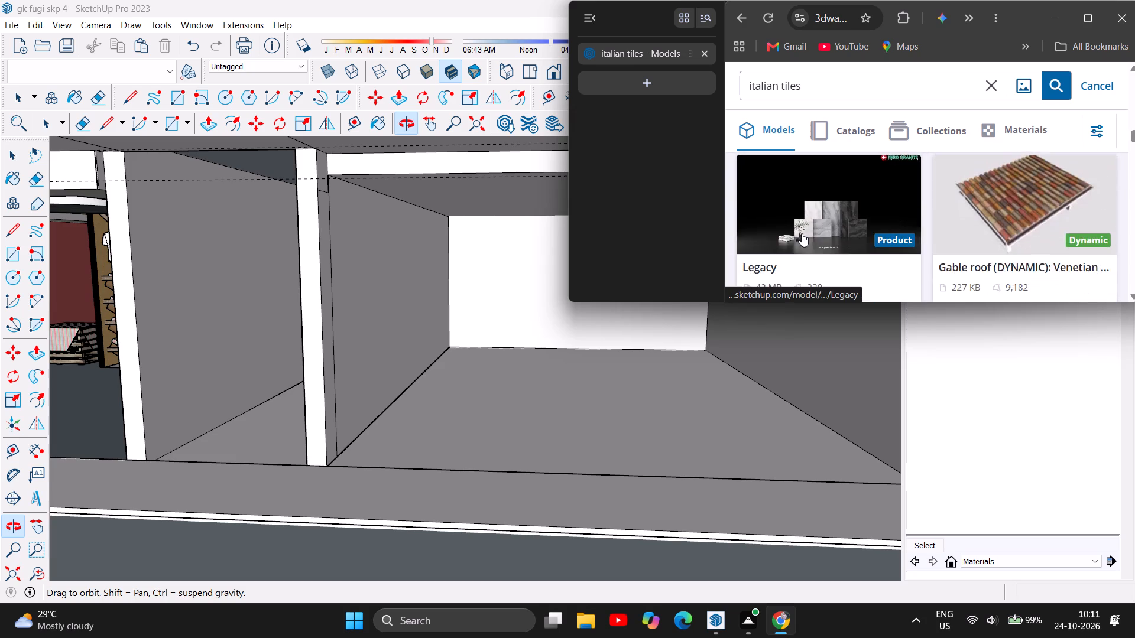
scroll(802, 233, down, 4)
scroll(802, 233, up, 1)
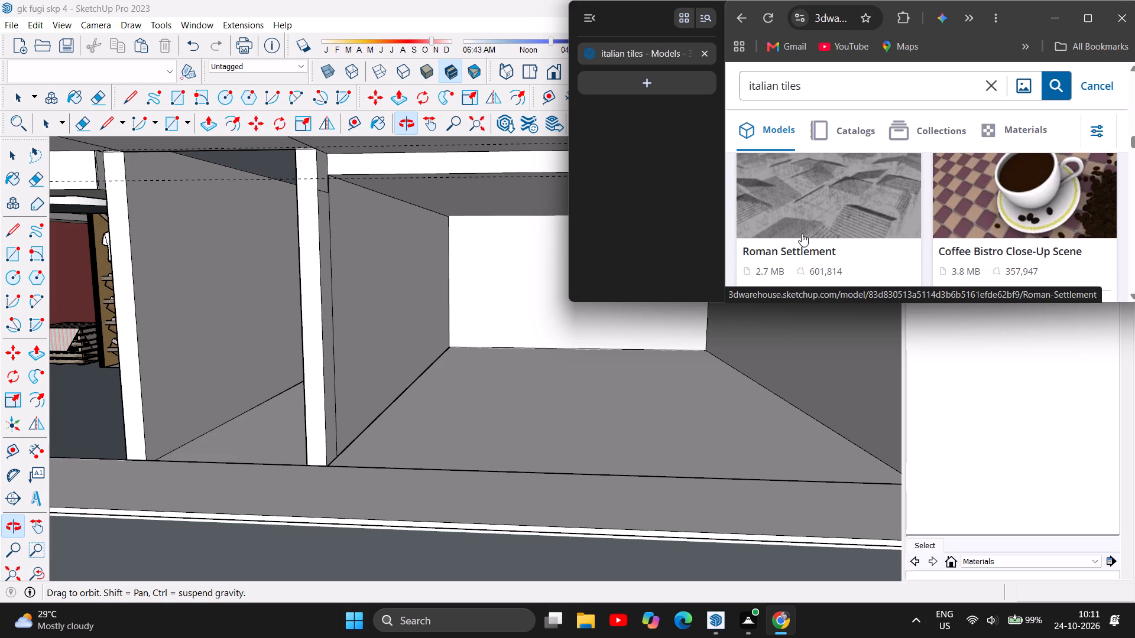
scroll(802, 233, down, 7)
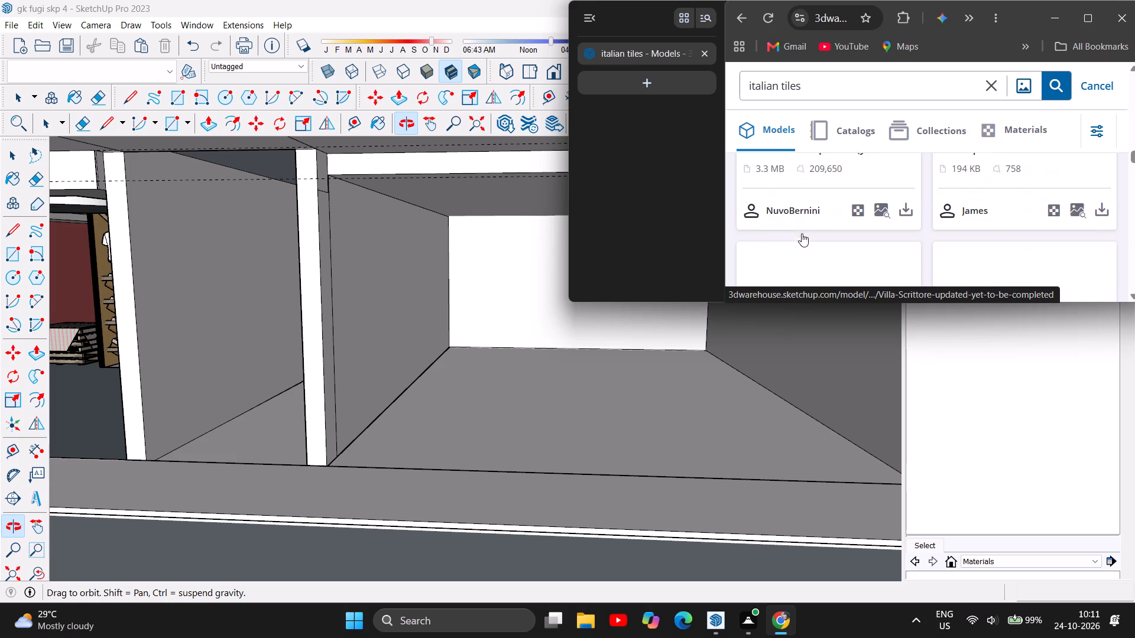
scroll(802, 233, down, 4)
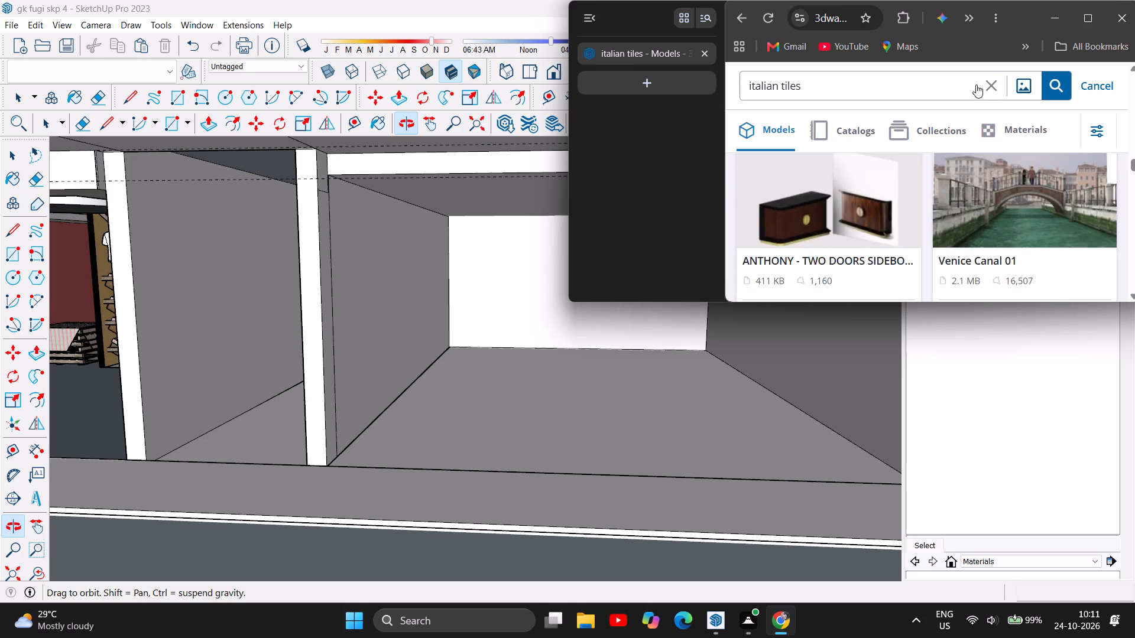
Shorten the search term to "tiles" and search the 3D Warehouse models again.
click(777, 88)
key(BackSpace)
key(BackSpace)
key(BackSpace)
key(BackSpace)
key(BackSpace)
key(BackSpace)
key(BackSpace)
key(BackSpace)
key(BackSpace)
key(BackSpace)
key(BackSpace)
key(BackSpace)
key(BackSpace)
key(BackSpace)
click(1062, 88)
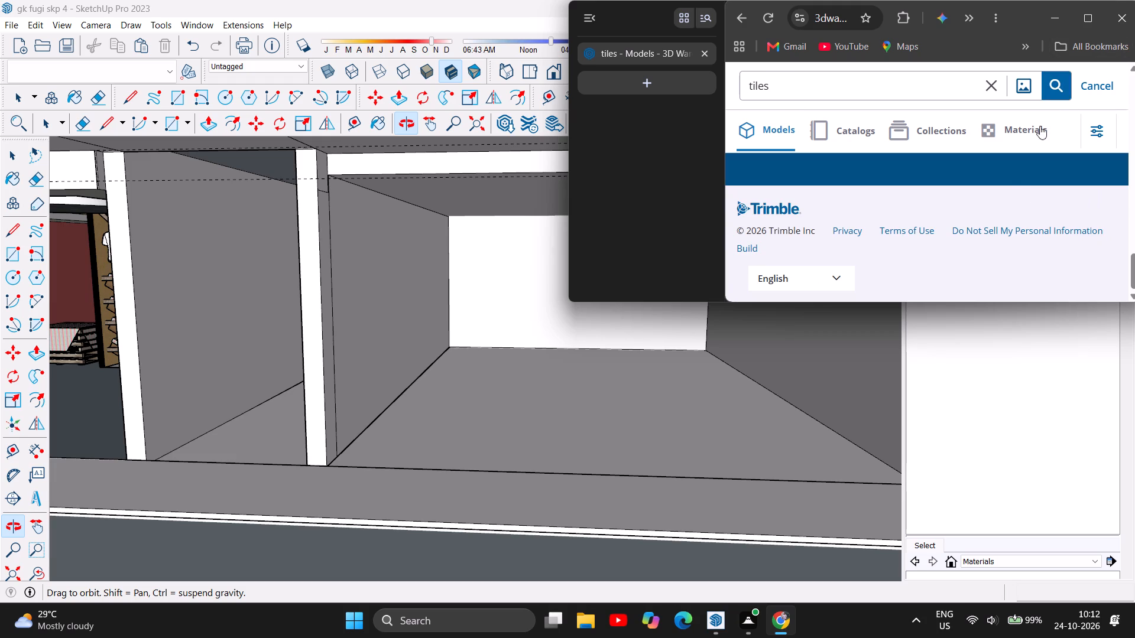
Look through the "tiles" model results for a floor tile that suits the office unit.
scroll(941, 216, down, 1)
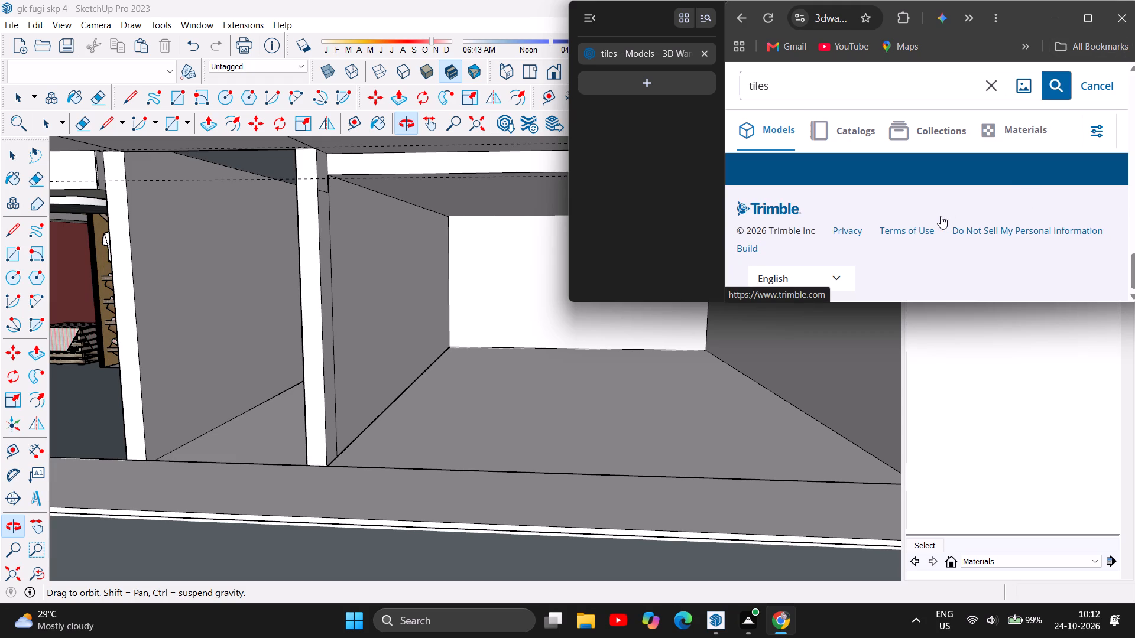
scroll(941, 216, down, 1)
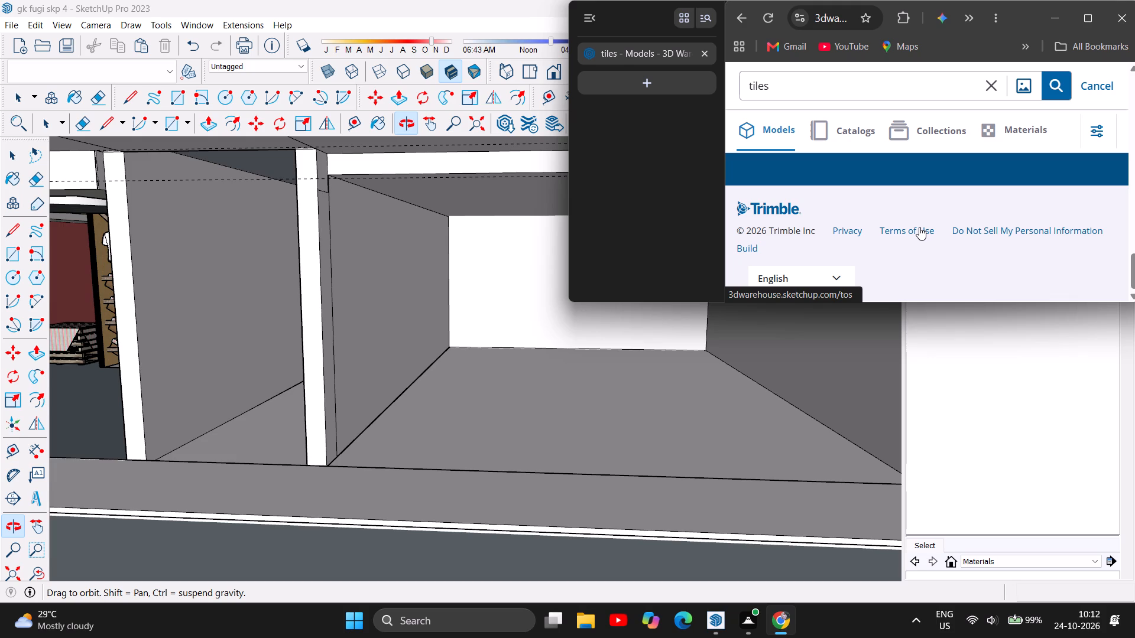
scroll(919, 227, down, 1)
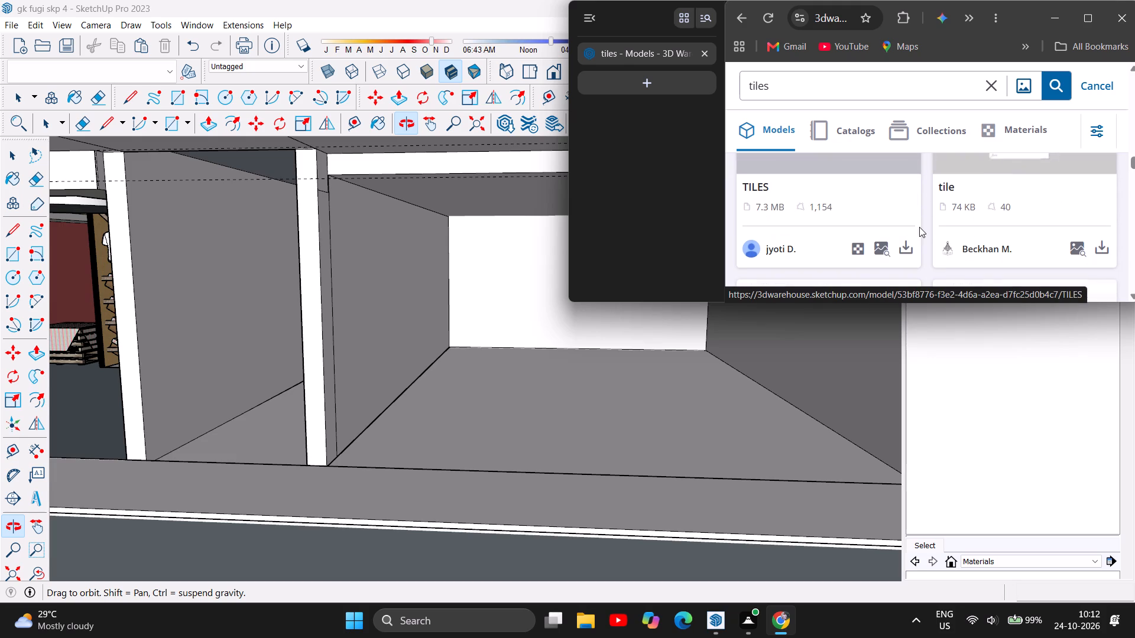
scroll(919, 227, up, 1)
scroll(919, 227, down, 1)
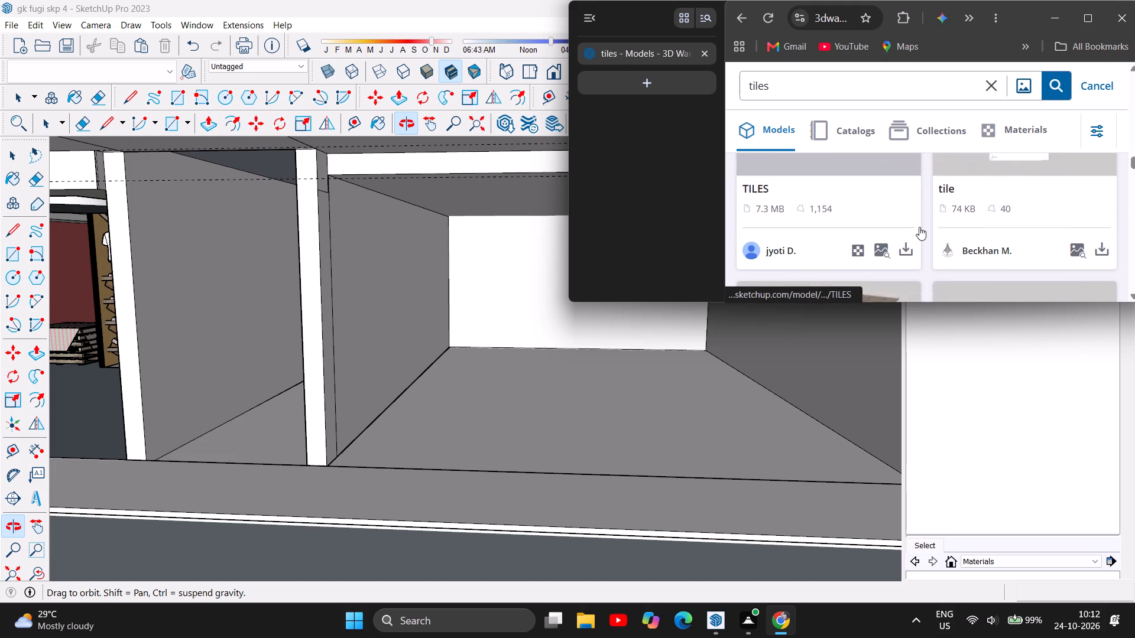
scroll(919, 227, down, 3)
scroll(919, 227, up, 2)
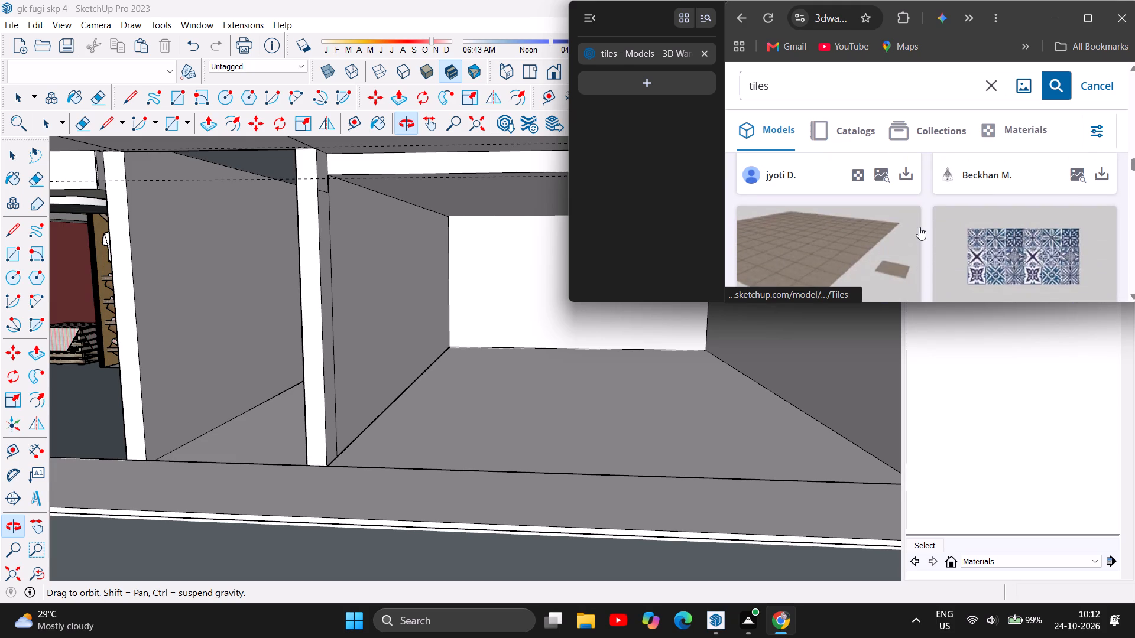
scroll(919, 227, down, 2)
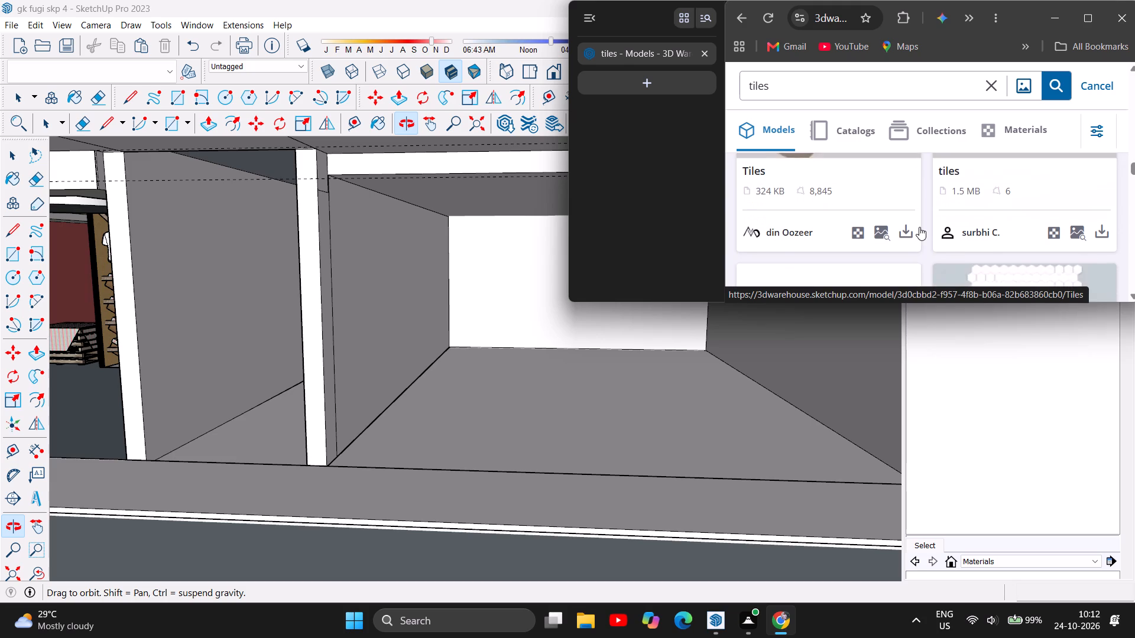
scroll(919, 227, down, 5)
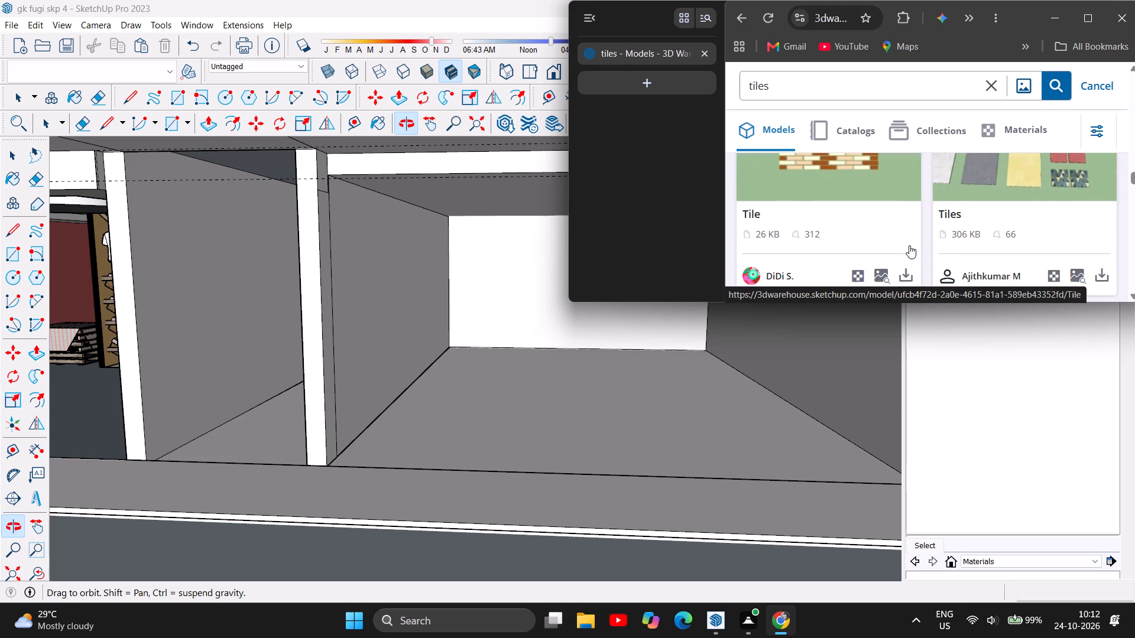
scroll(909, 245, up, 1)
scroll(909, 245, down, 2)
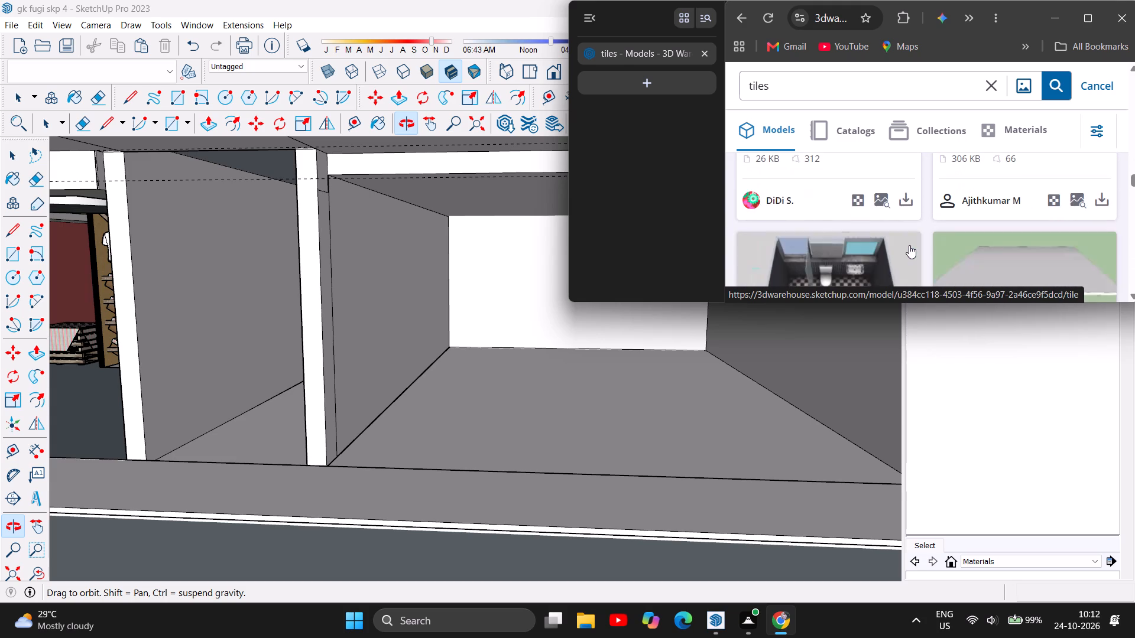
scroll(909, 245, down, 3)
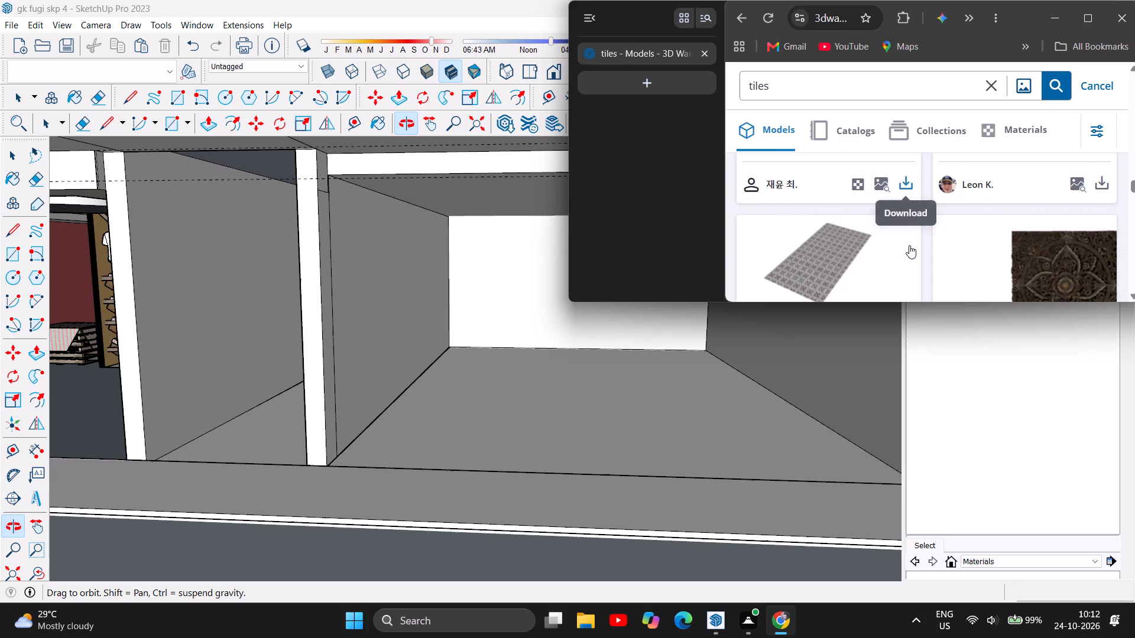
scroll(909, 245, down, 3)
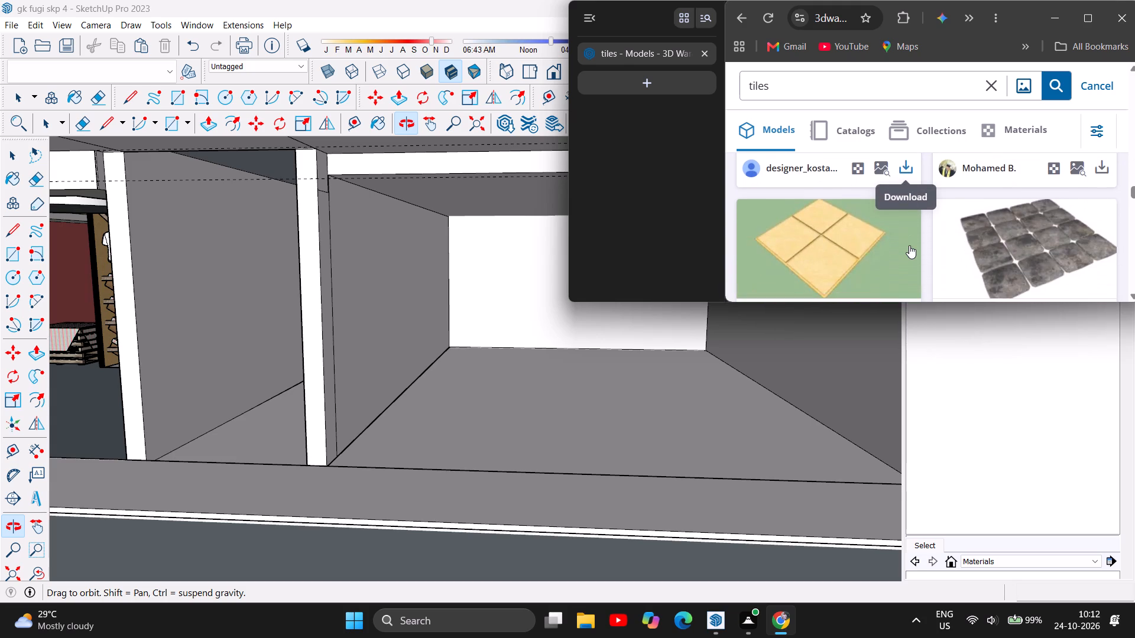
scroll(909, 245, down, 3)
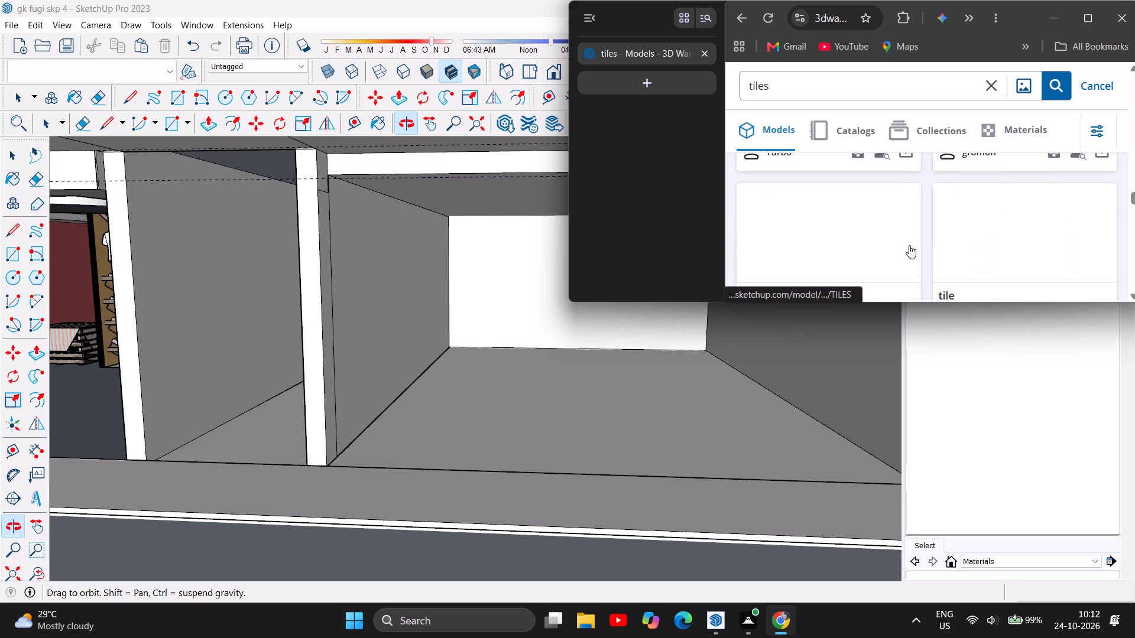
scroll(909, 245, down, 2)
scroll(909, 245, up, 2)
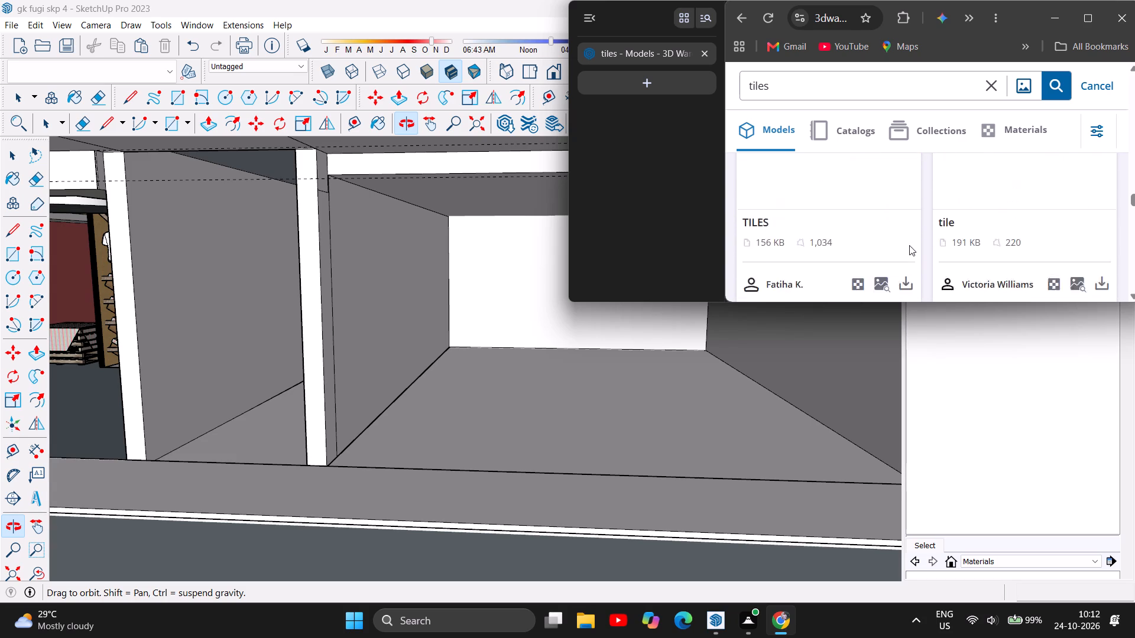
scroll(901, 249, up, 2)
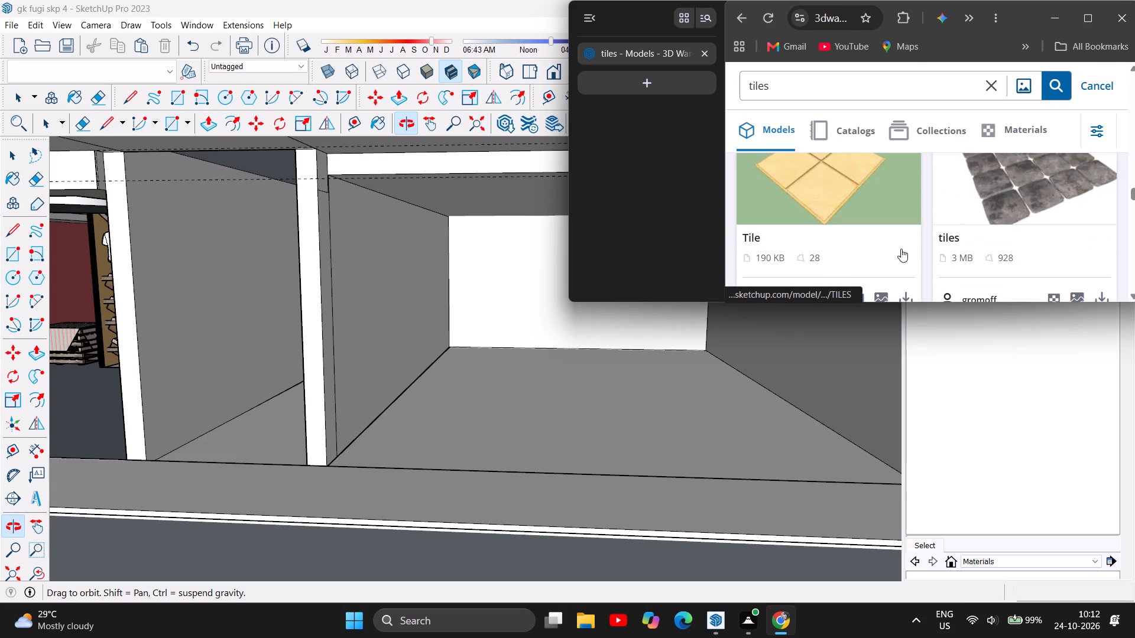
scroll(825, 233, down, 3)
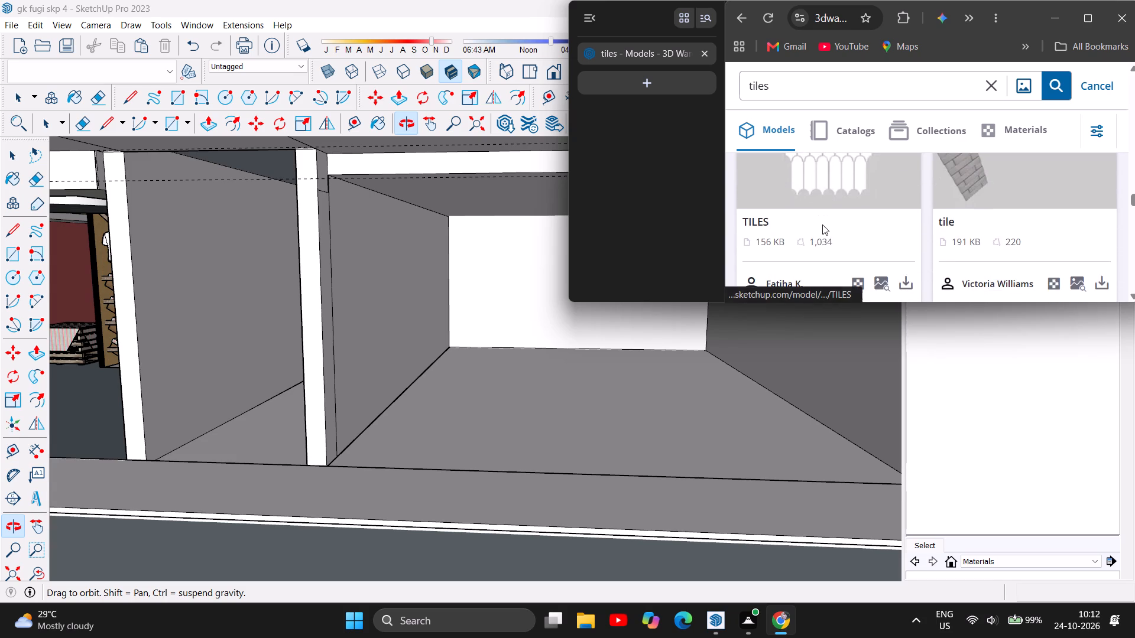
scroll(822, 224, down, 3)
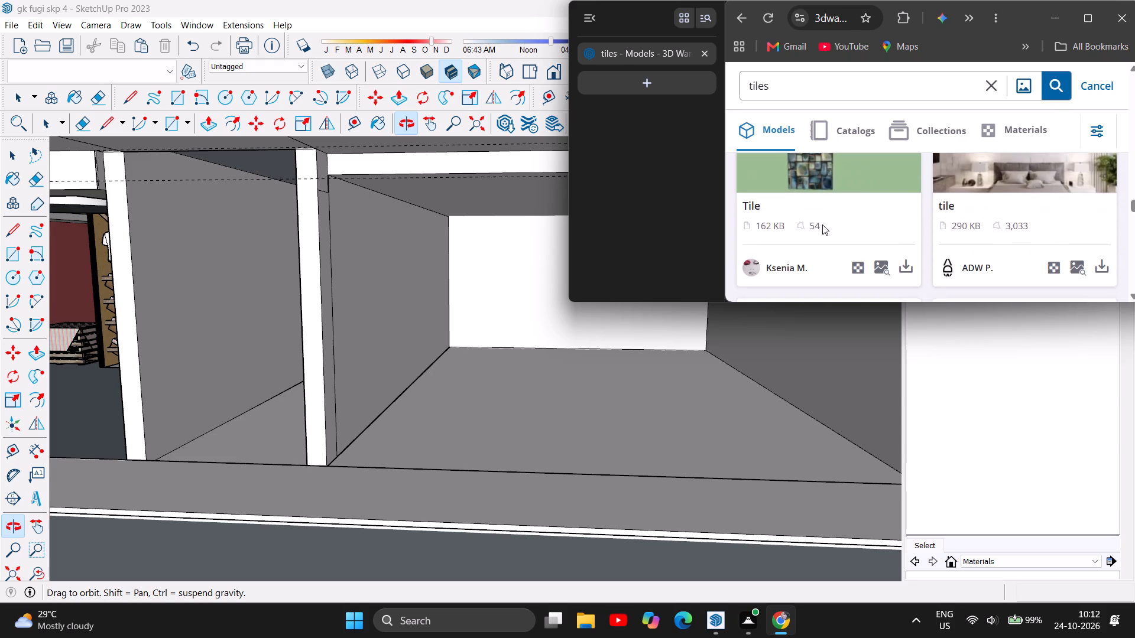
scroll(822, 224, up, 1)
scroll(822, 224, down, 2)
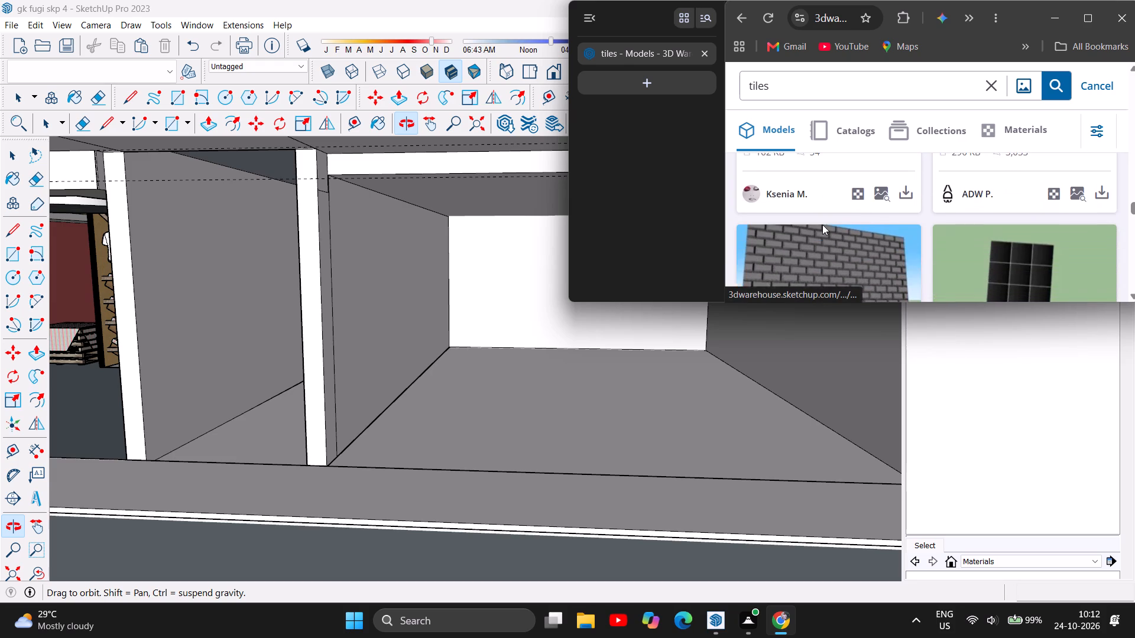
scroll(822, 224, down, 6)
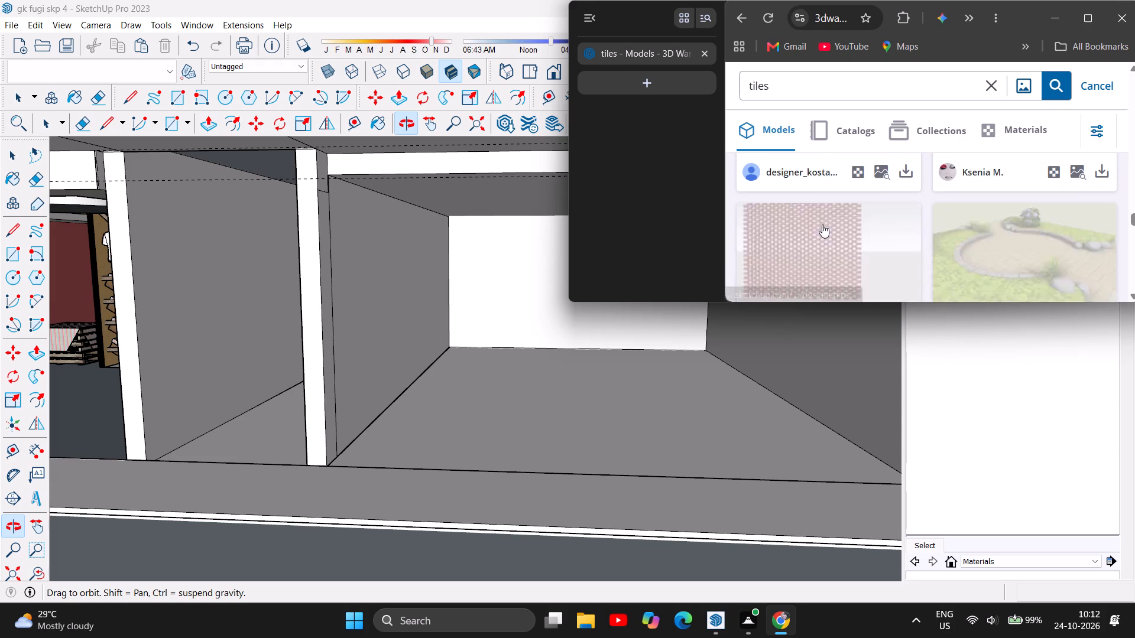
Replace the search term with "wall paper" and search the 3D Warehouse models.
click(986, 83)
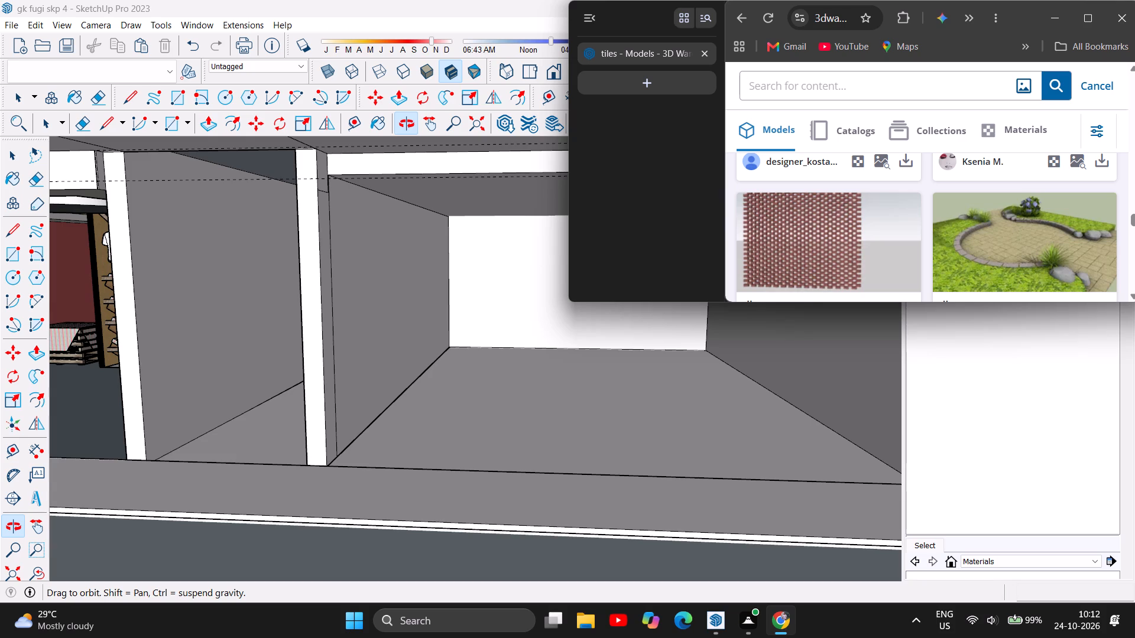
key(w)
text(all)
key(space)
key(p)
text(aper)
click(1055, 90)
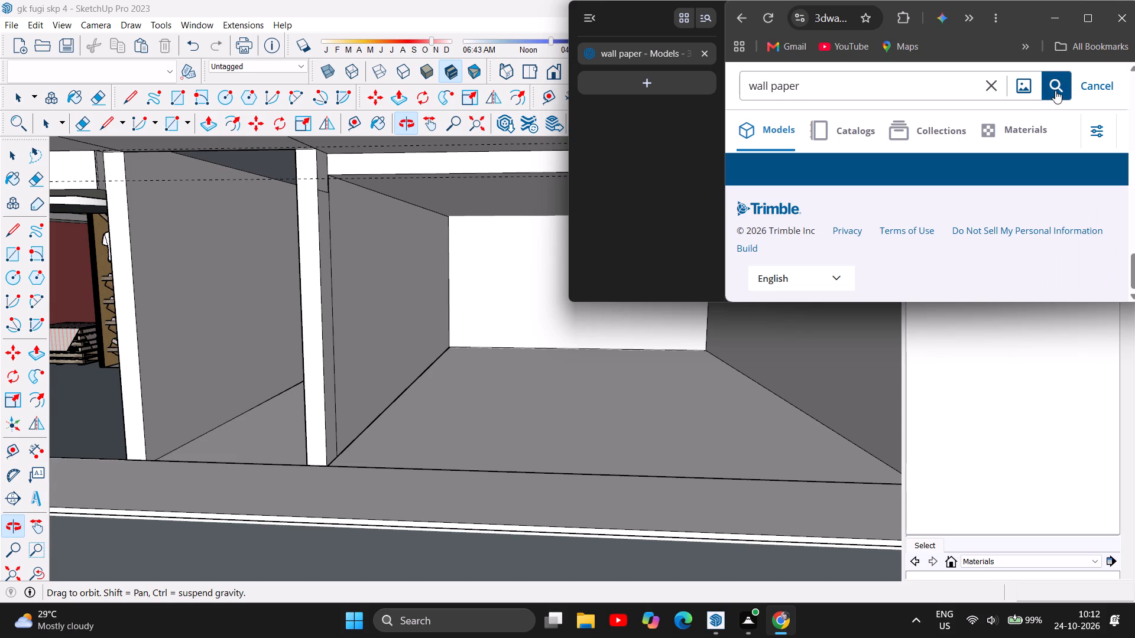
Look through the "wall paper" model results, loading more of them, for a wall covering for the office unit.
scroll(914, 172, down, 2)
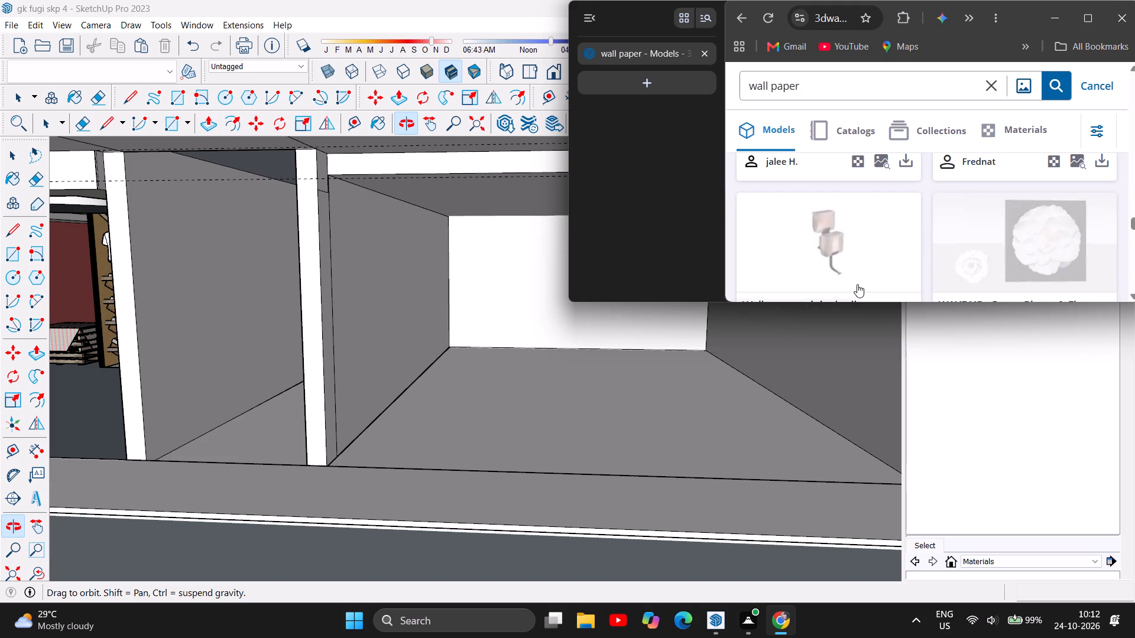
scroll(891, 256, down, 1)
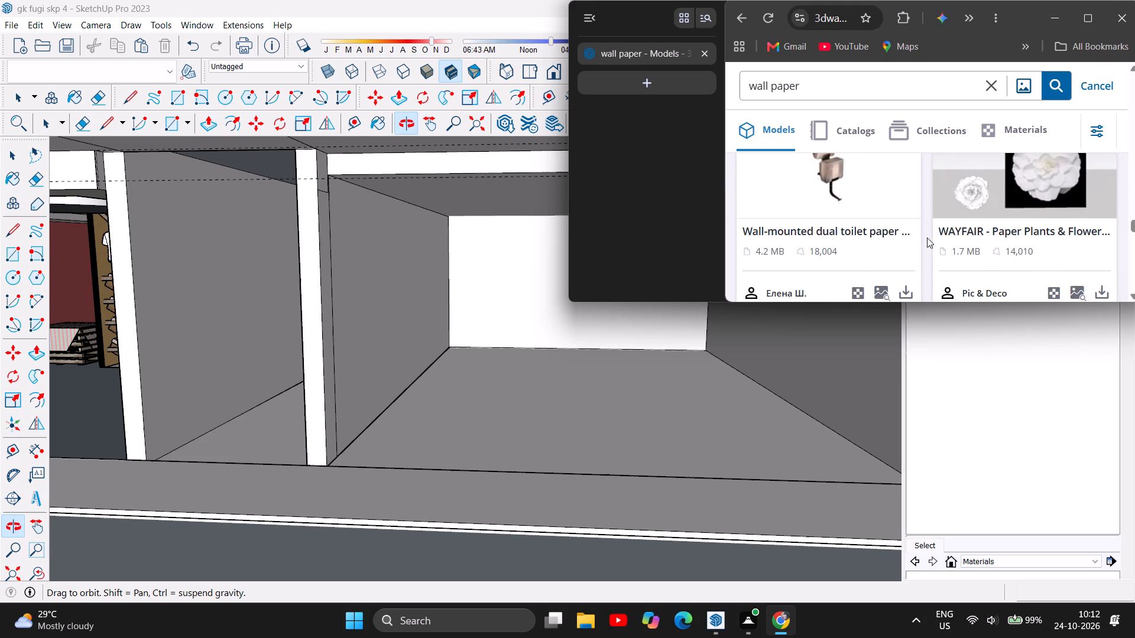
scroll(927, 237, down, 2)
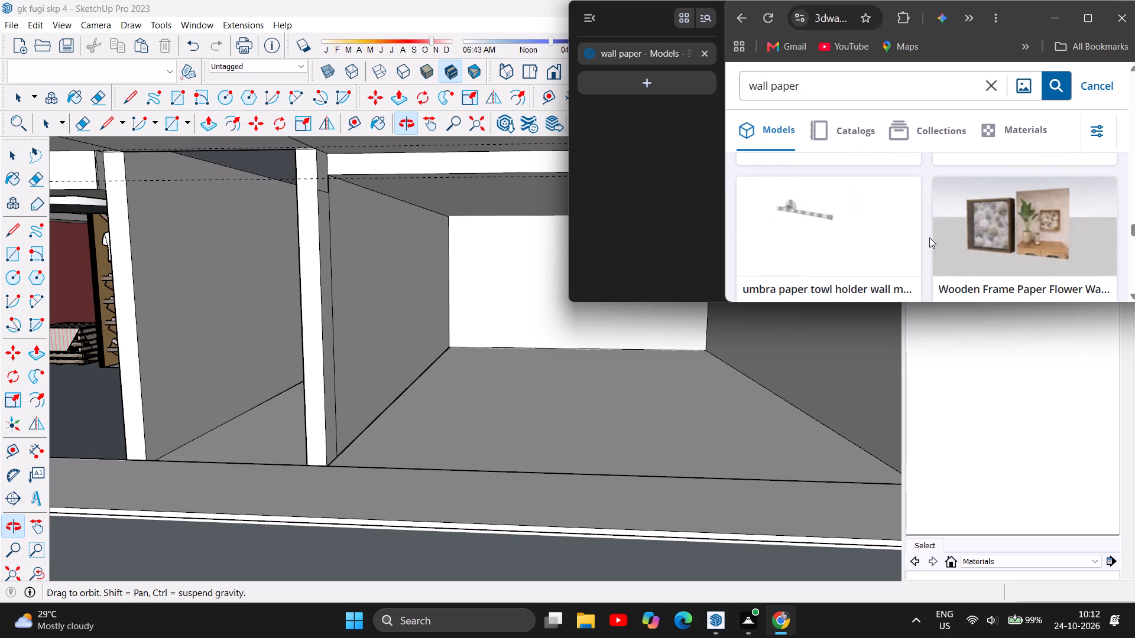
scroll(929, 237, down, 6)
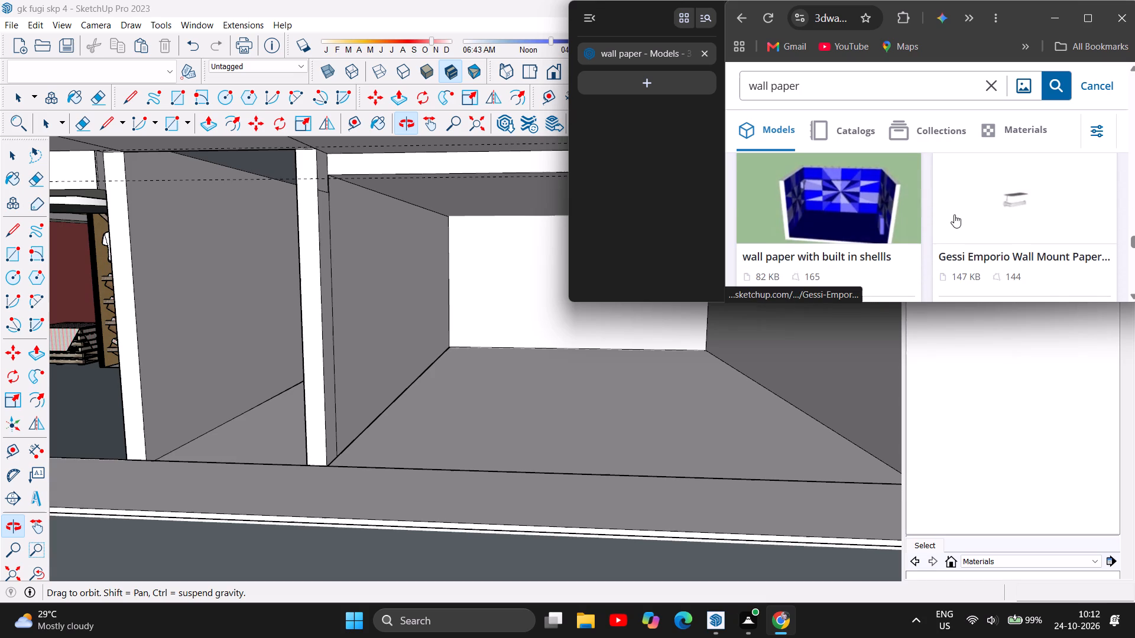
scroll(955, 209, down, 4)
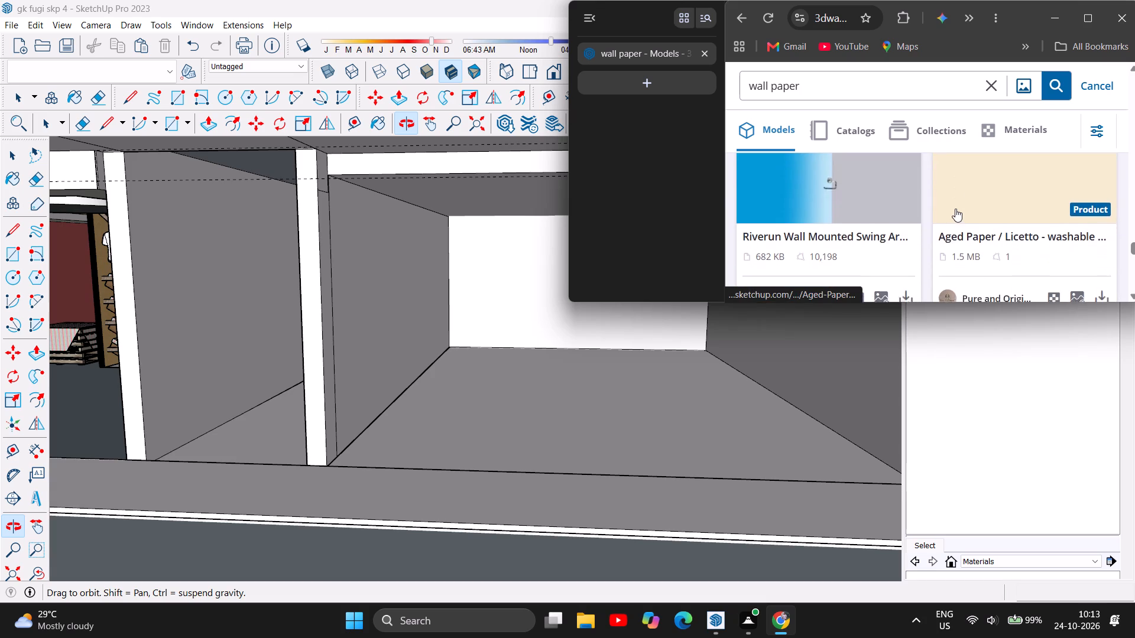
scroll(955, 209, down, 2)
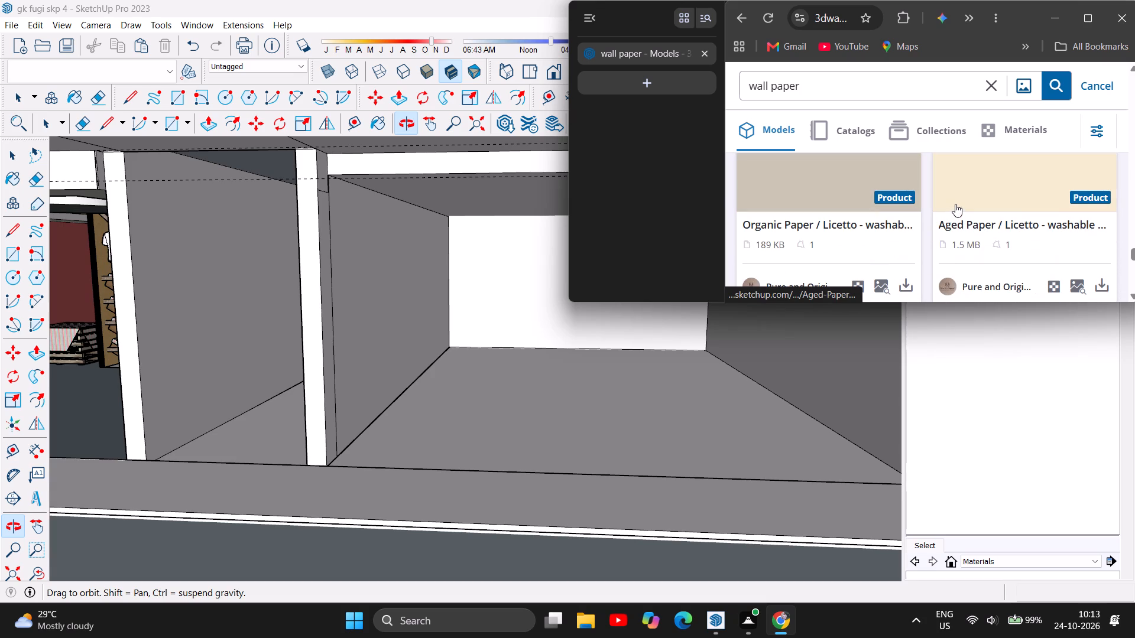
scroll(952, 198, down, 2)
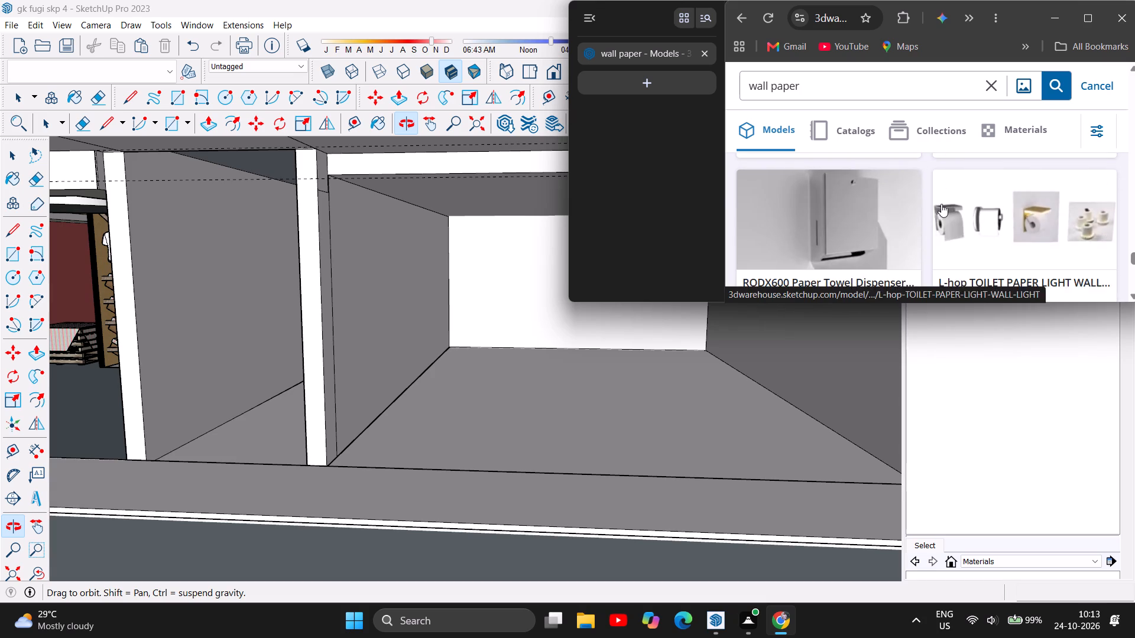
scroll(941, 204, down, 4)
scroll(940, 201, up, 1)
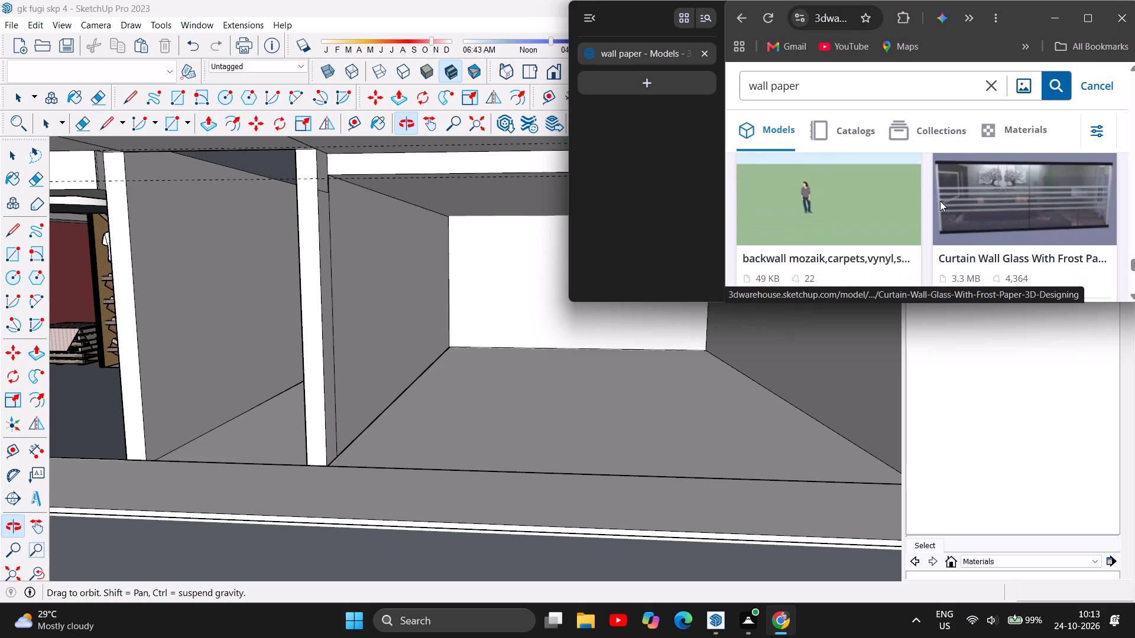
scroll(940, 201, down, 4)
scroll(913, 183, up, 1)
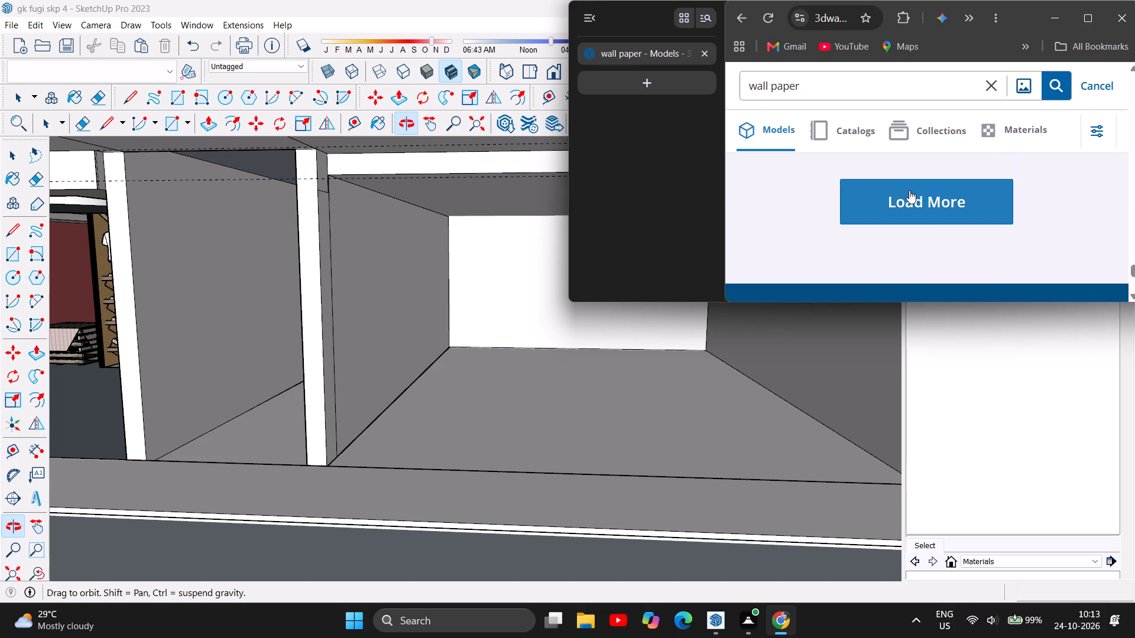
click(909, 190)
scroll(912, 198, up, 2)
Replace the search term with "italian marbles" and search the 3D Warehouse models.
click(991, 87)
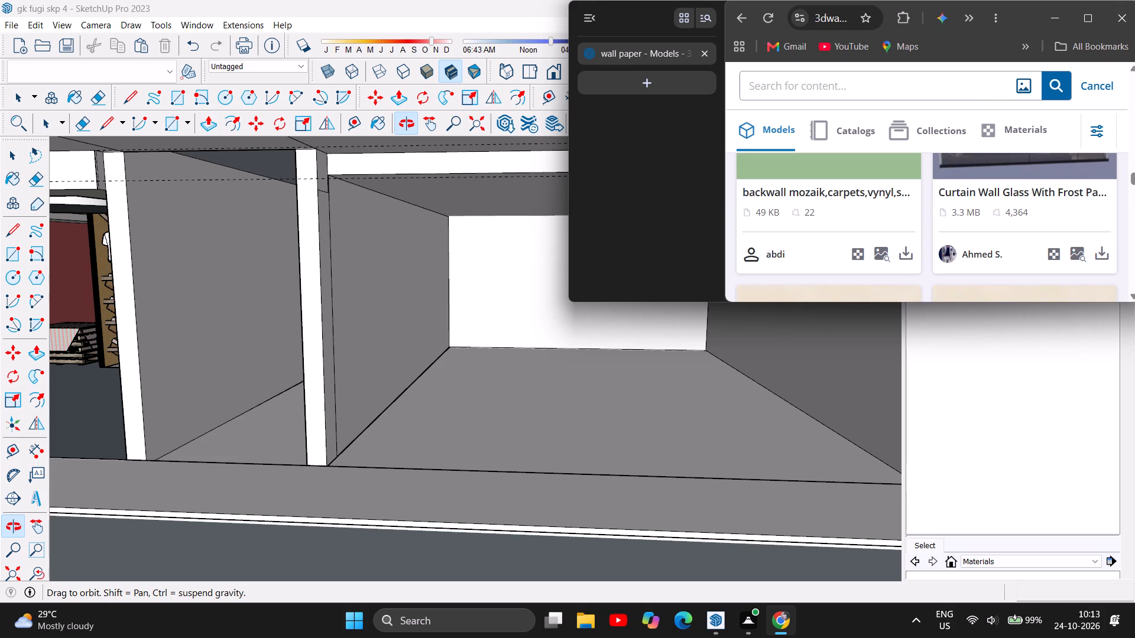
key(t)
text(iles)
key(space)
key(BackSpace)
key(BackSpace)
key(BackSpace)
key(BackSpace)
key(BackSpace)
key(BackSpace)
key(BackSpace)
key(BackSpace)
key(BackSpace)
text(italian marbles)
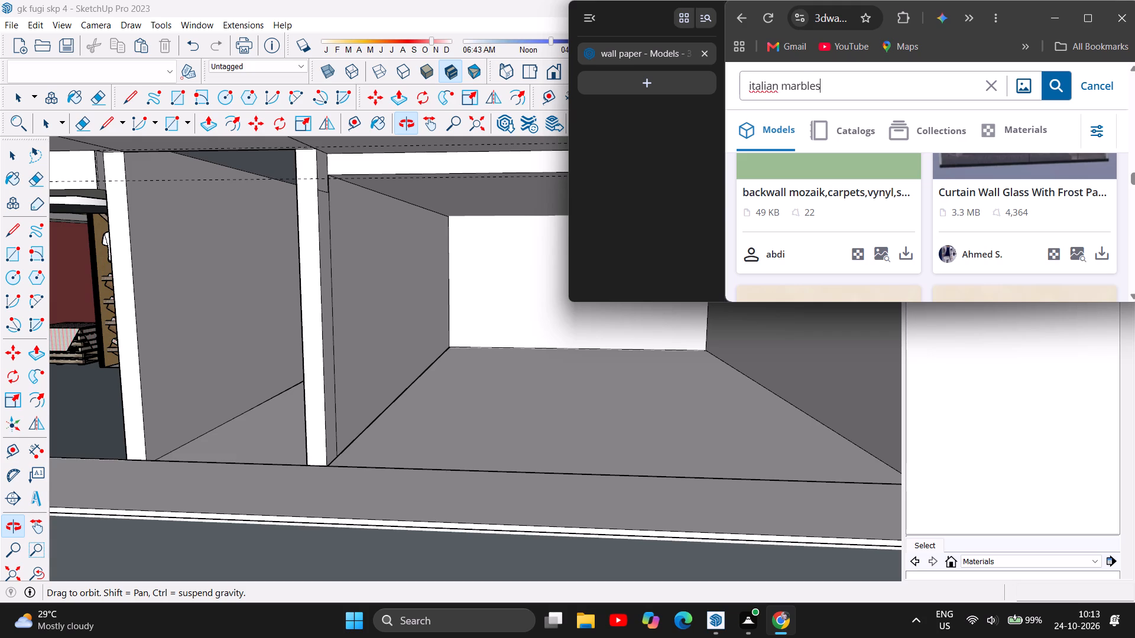
click(1052, 74)
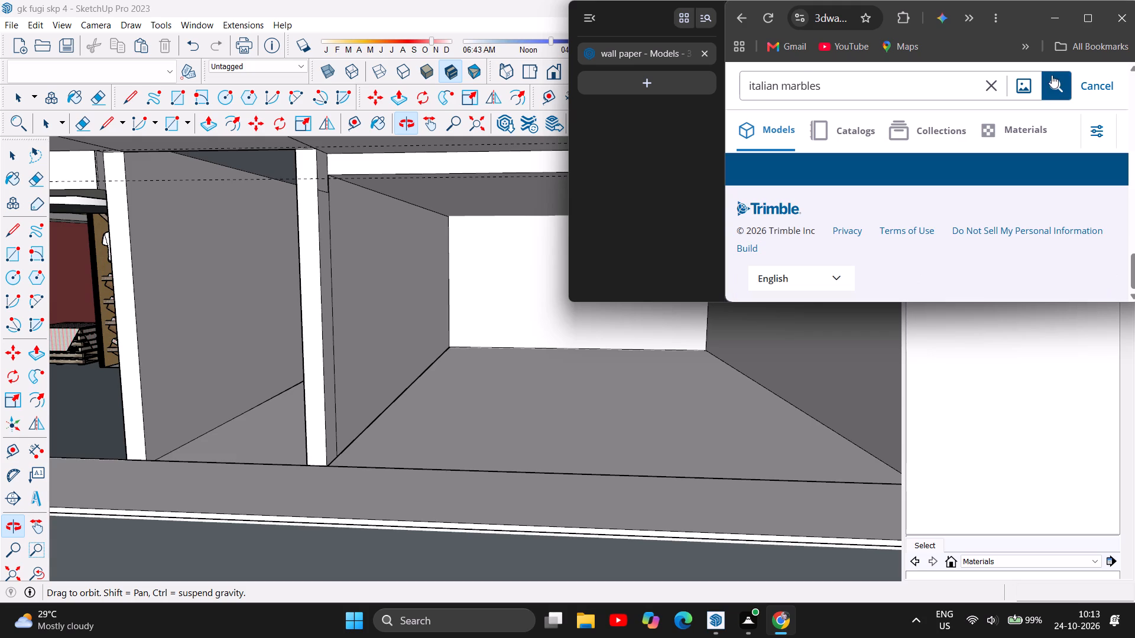
Look through the "italian marbles" model results, from the end of the list upward, for a marble finish for the office unit.
scroll(990, 271, down, 1)
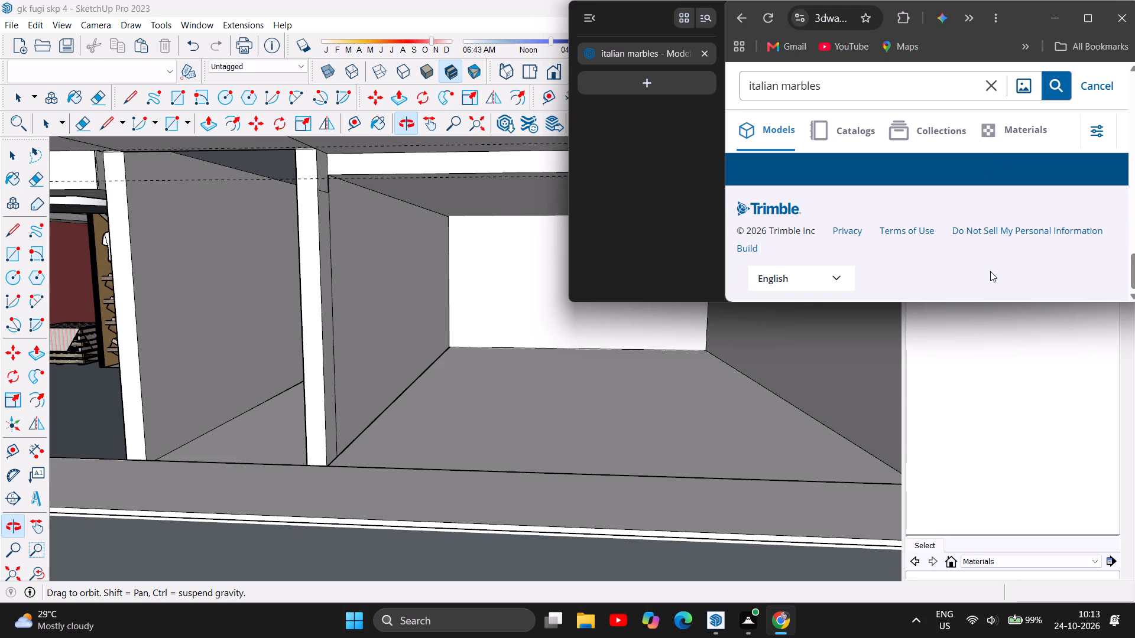
scroll(942, 236, down, 4)
scroll(941, 236, up, 6)
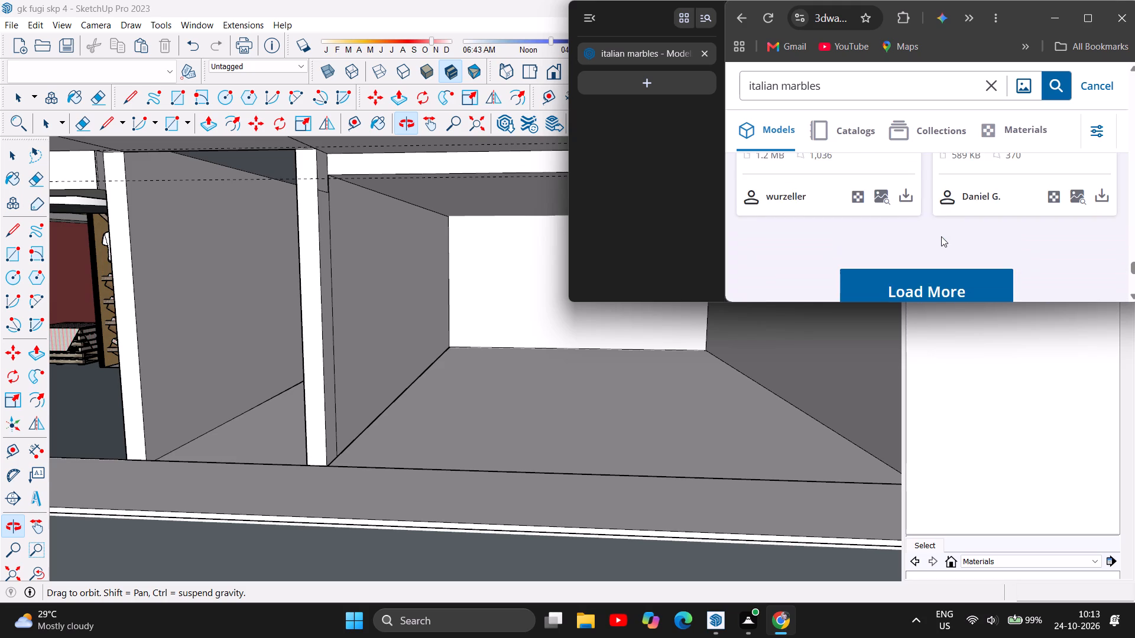
scroll(941, 236, up, 9)
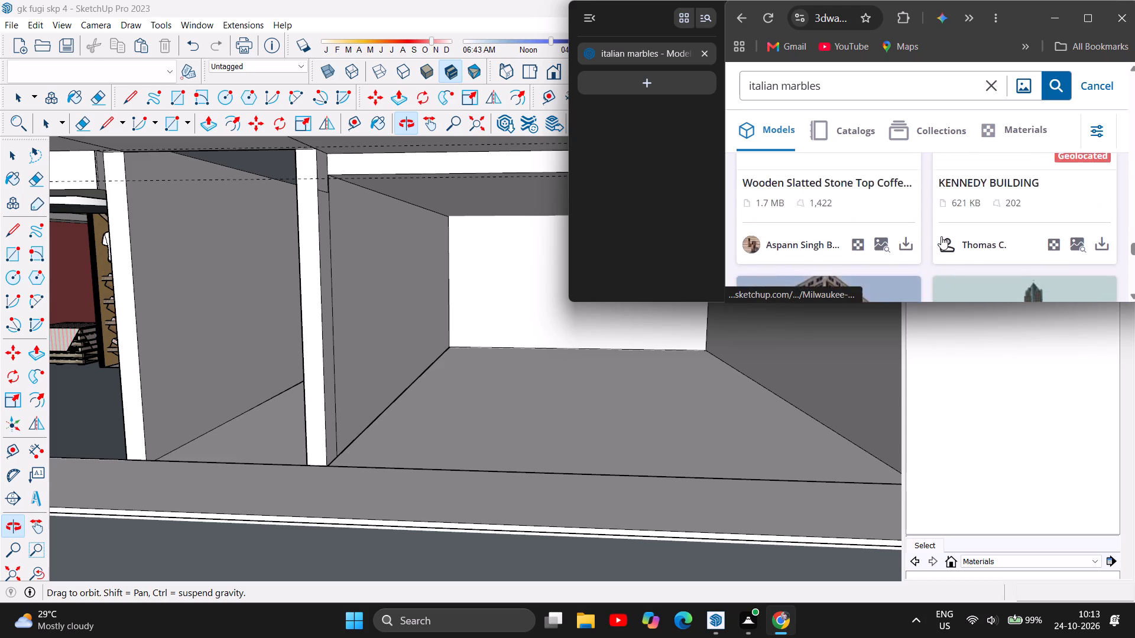
scroll(941, 236, up, 6)
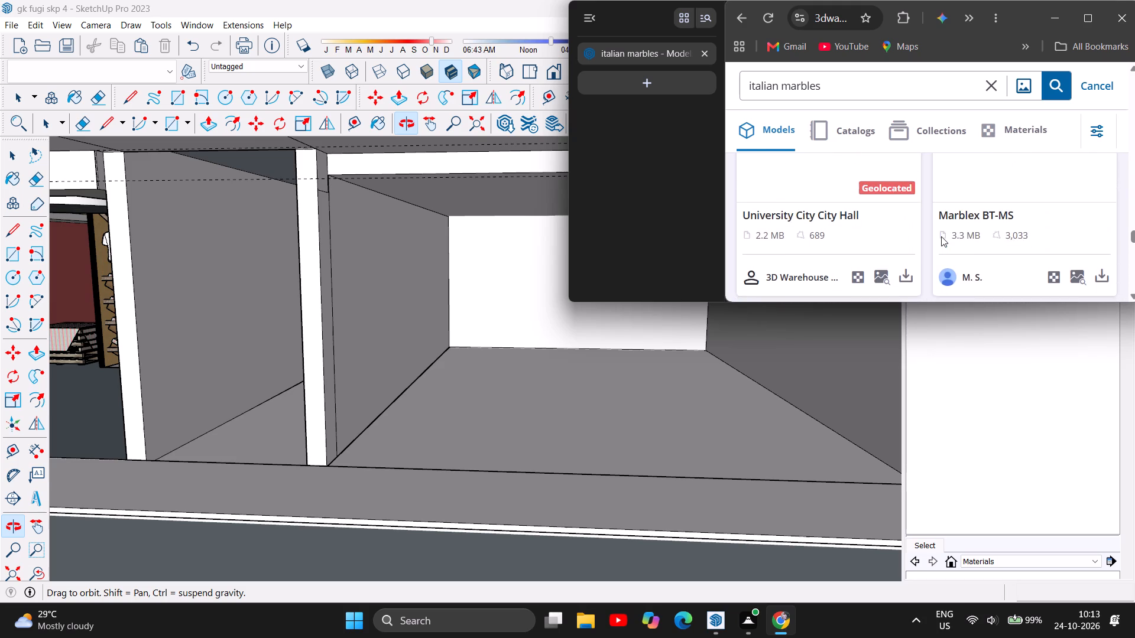
scroll(941, 236, up, 7)
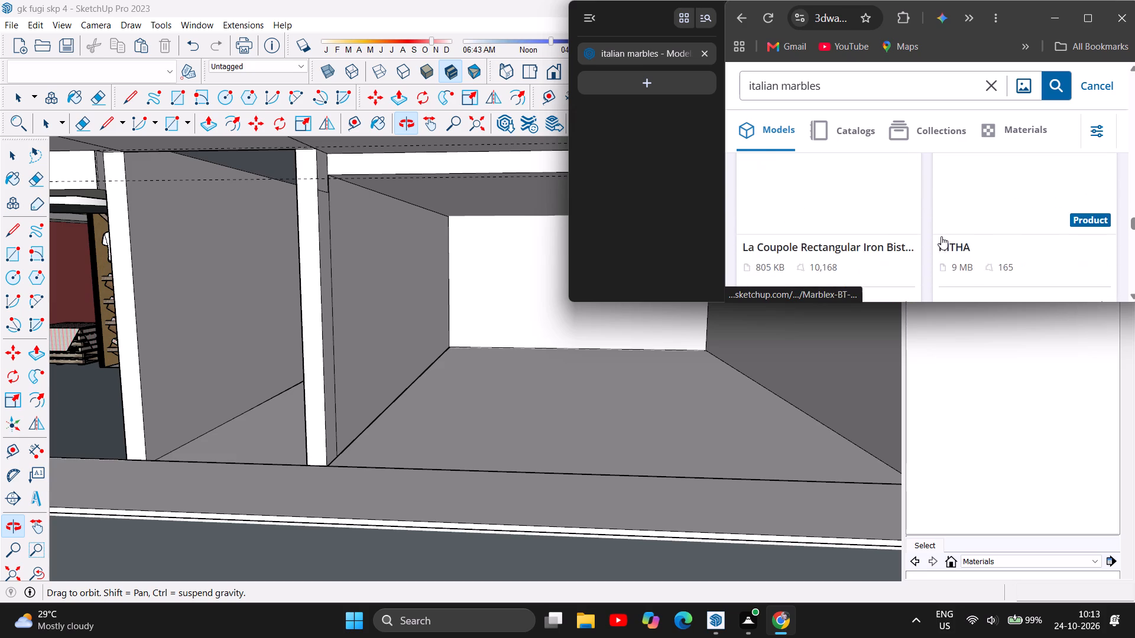
scroll(941, 236, up, 20)
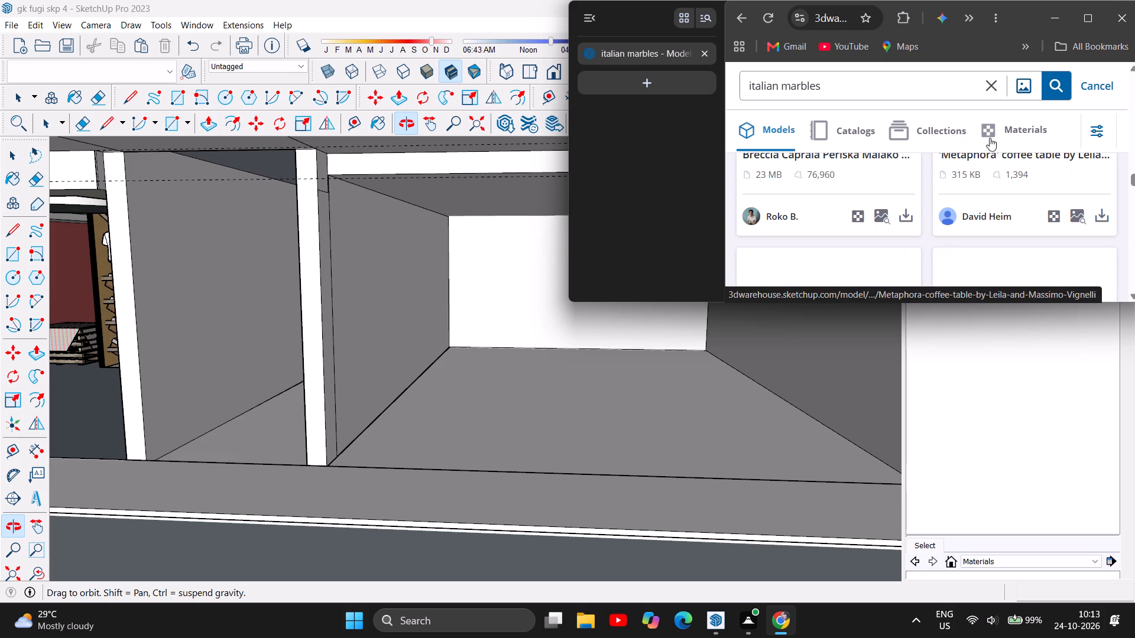
Switch the "italian marbles" search to material results and check them for a marble texture.
click(994, 136)
scroll(977, 201, down, 2)
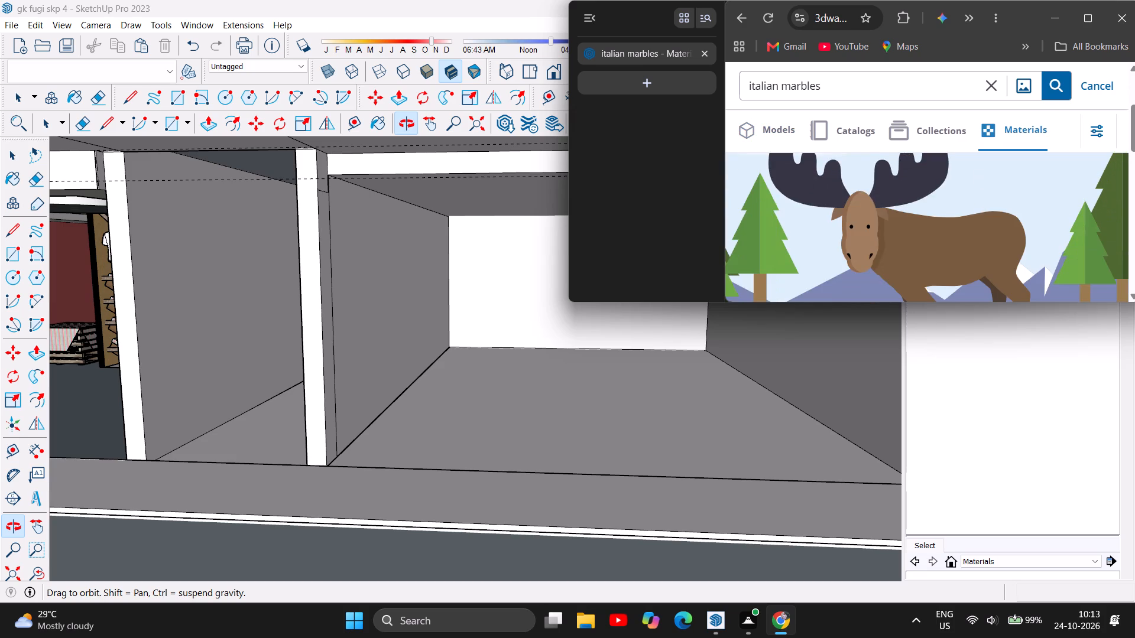
Switch the "italian marbles" search to collections and look through them for a suitable marble or tile set.
right_drag(914, 130, 930, 136)
click(922, 122)
scroll(906, 158, down, 1)
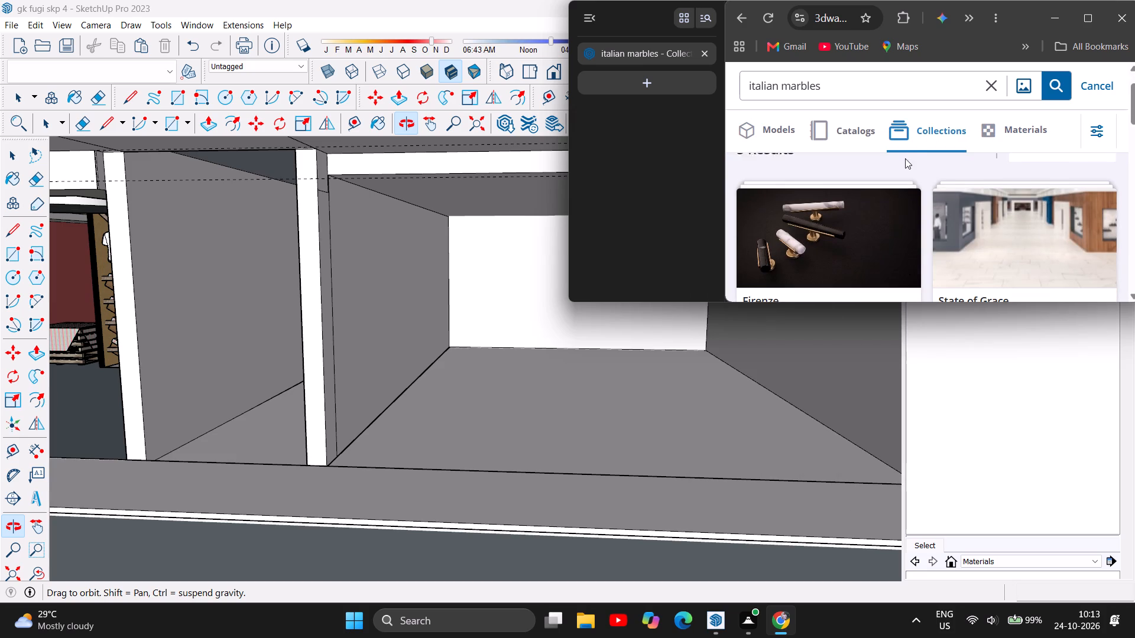
scroll(937, 198, down, 2)
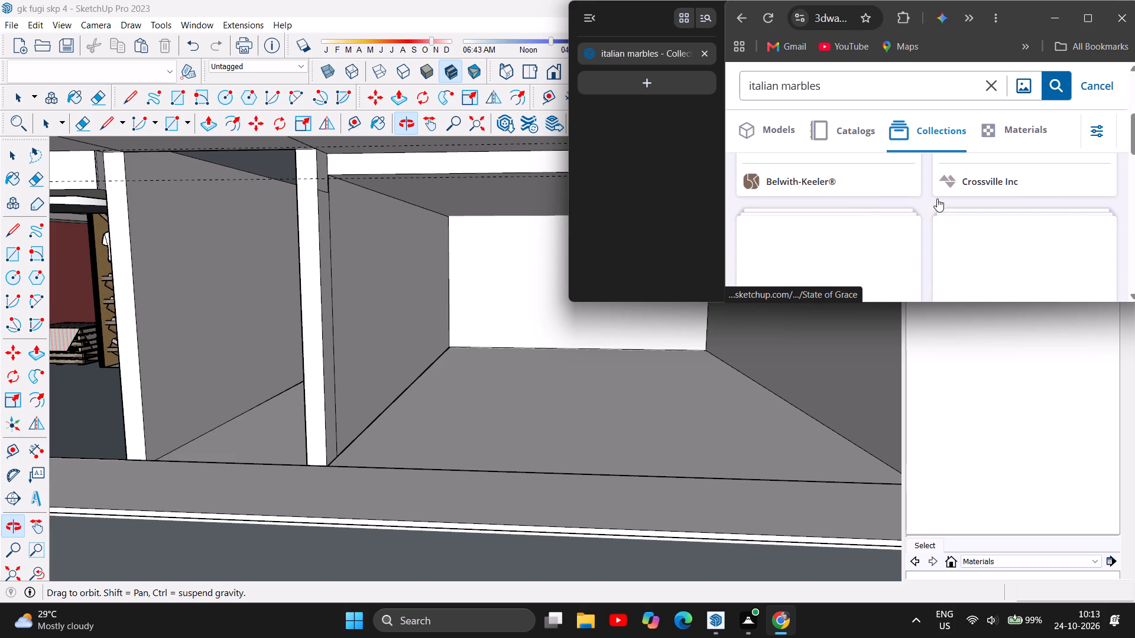
scroll(937, 198, down, 5)
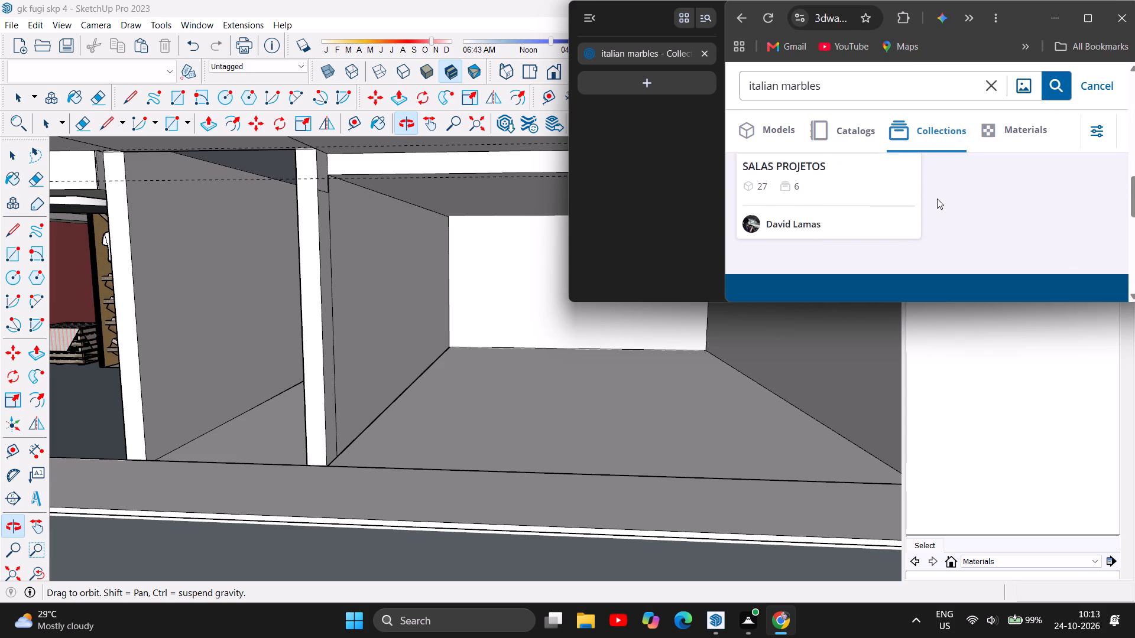
scroll(937, 198, up, 5)
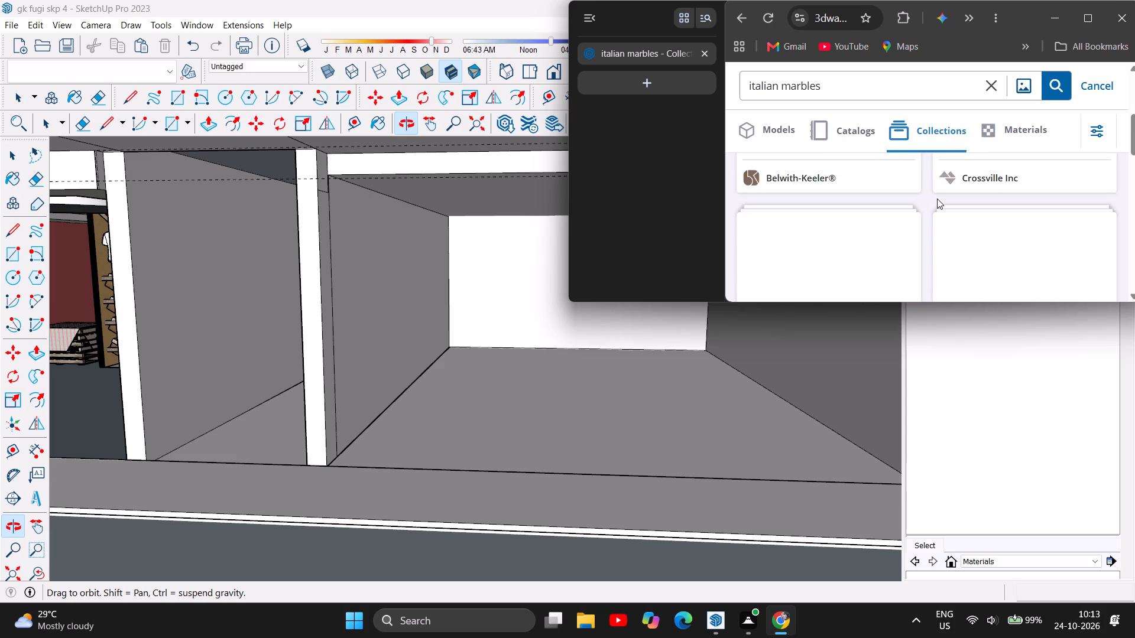
scroll(937, 198, up, 4)
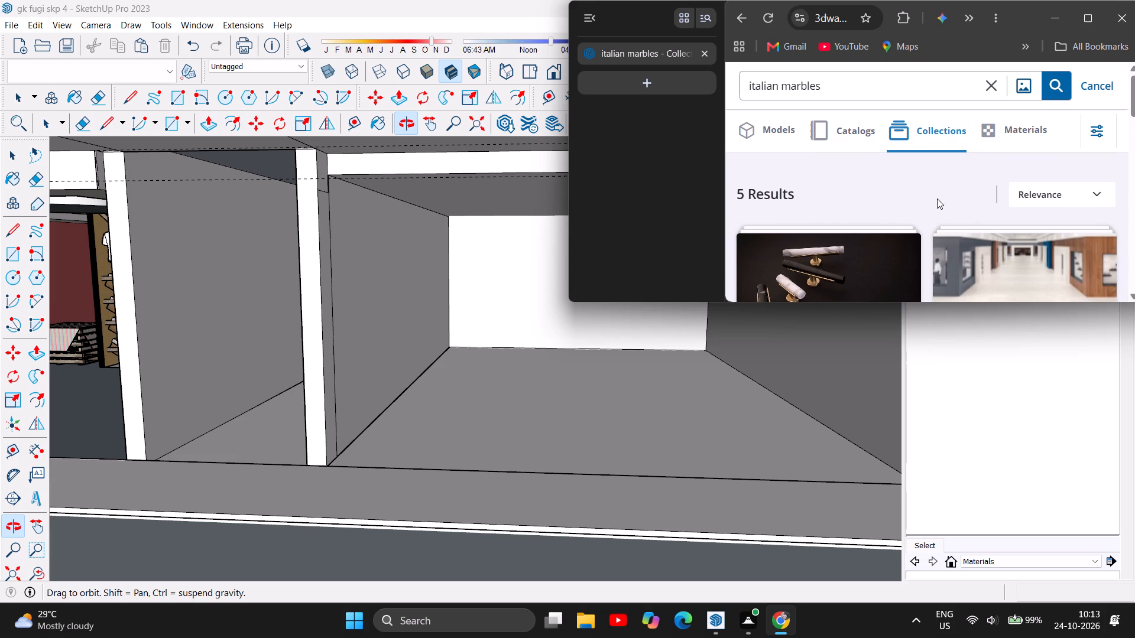
scroll(937, 198, down, 2)
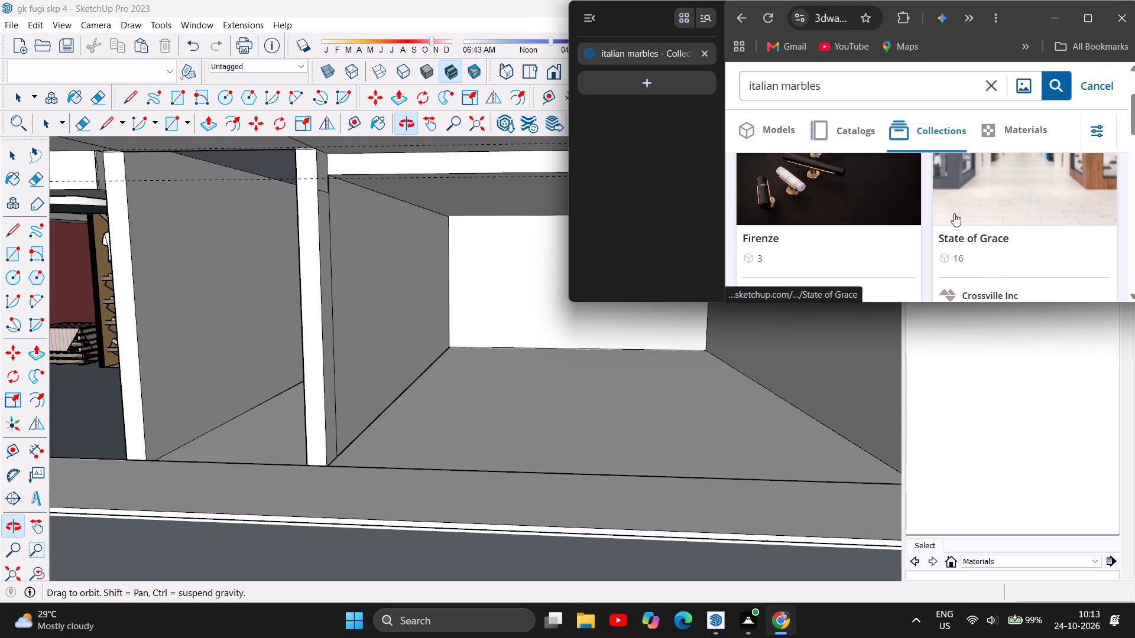
scroll(954, 213, down, 2)
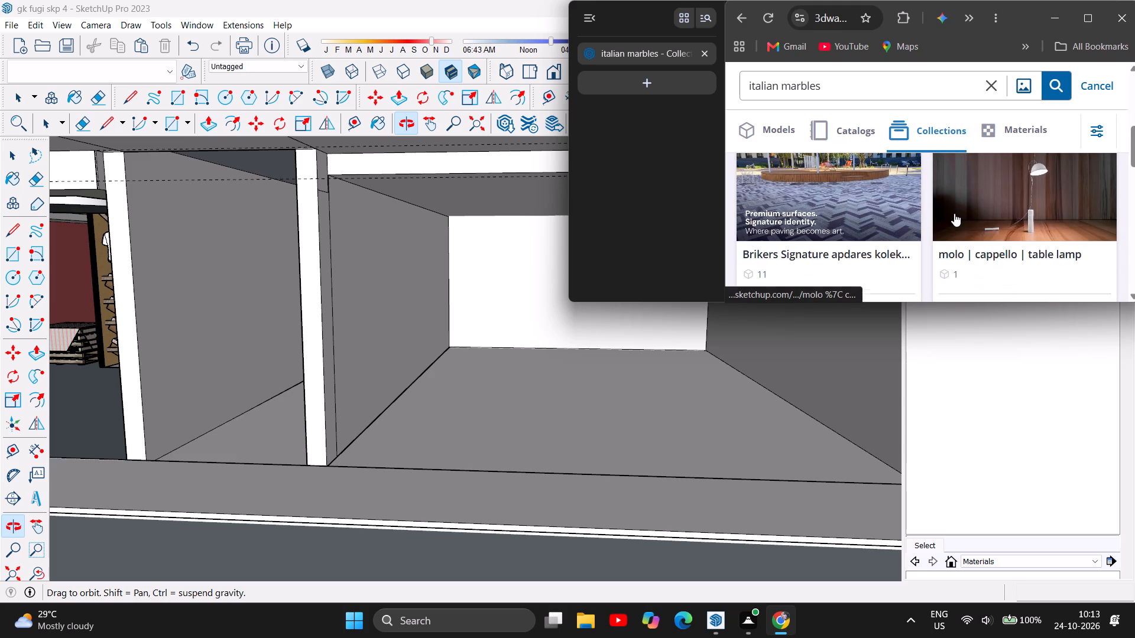
scroll(954, 213, down, 3)
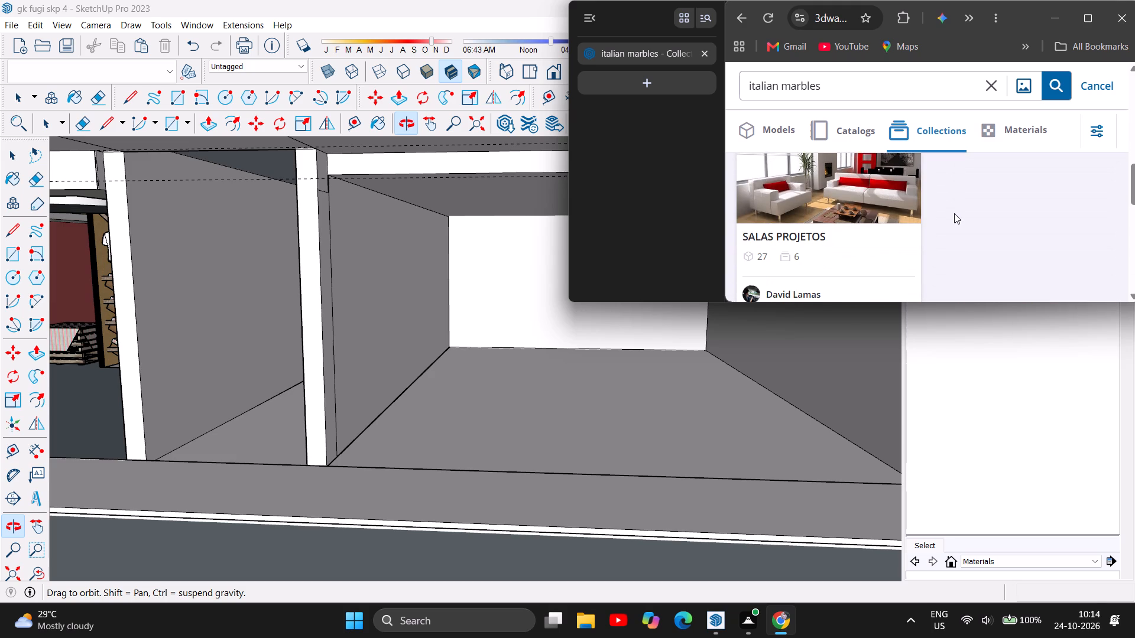
scroll(954, 213, down, 2)
scroll(954, 213, up, 4)
Switch the "italian marbles" search to catalogs and check them for marble finishes.
click(857, 131)
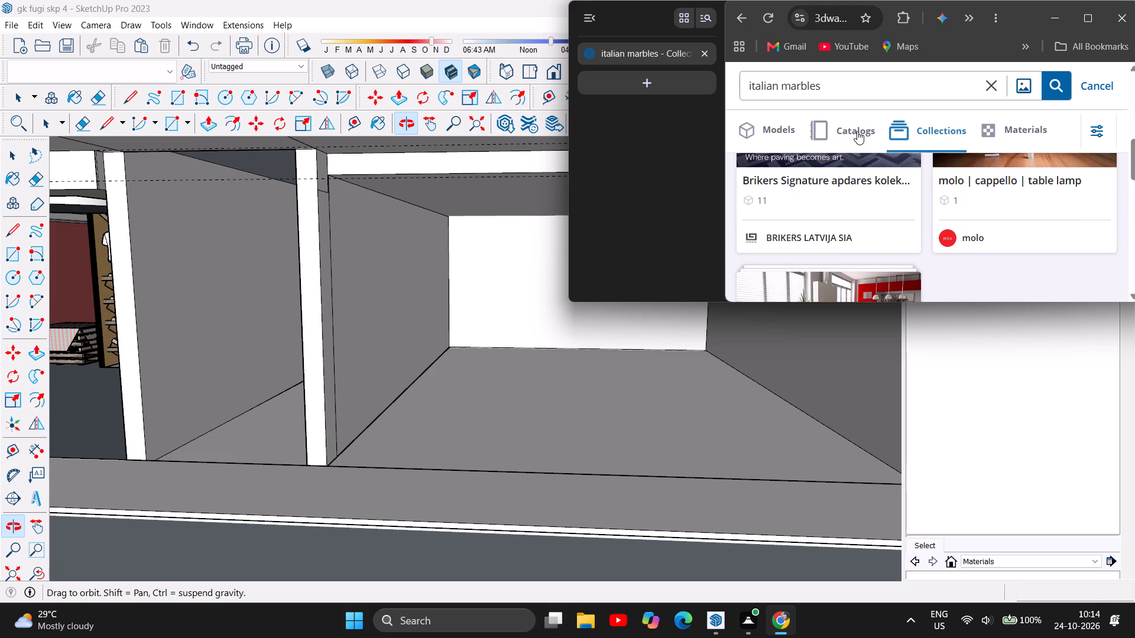
scroll(890, 199, down, 3)
scroll(890, 199, up, 1)
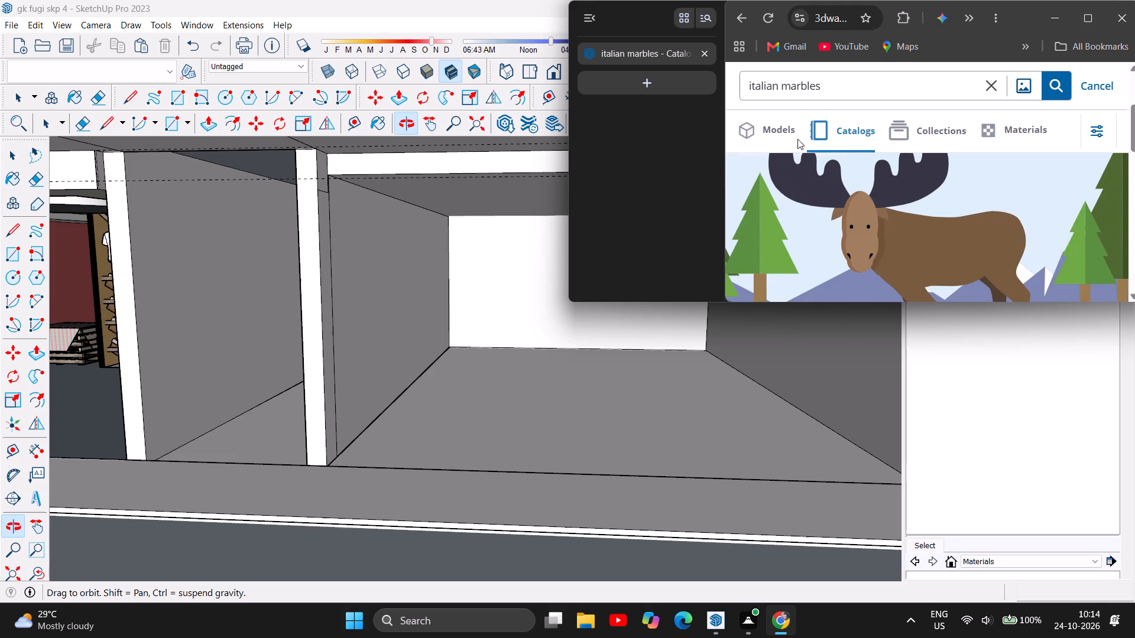
Return the "italian marbles" search to model results and look through them from the first result down for a usable marble finish.
click(774, 131)
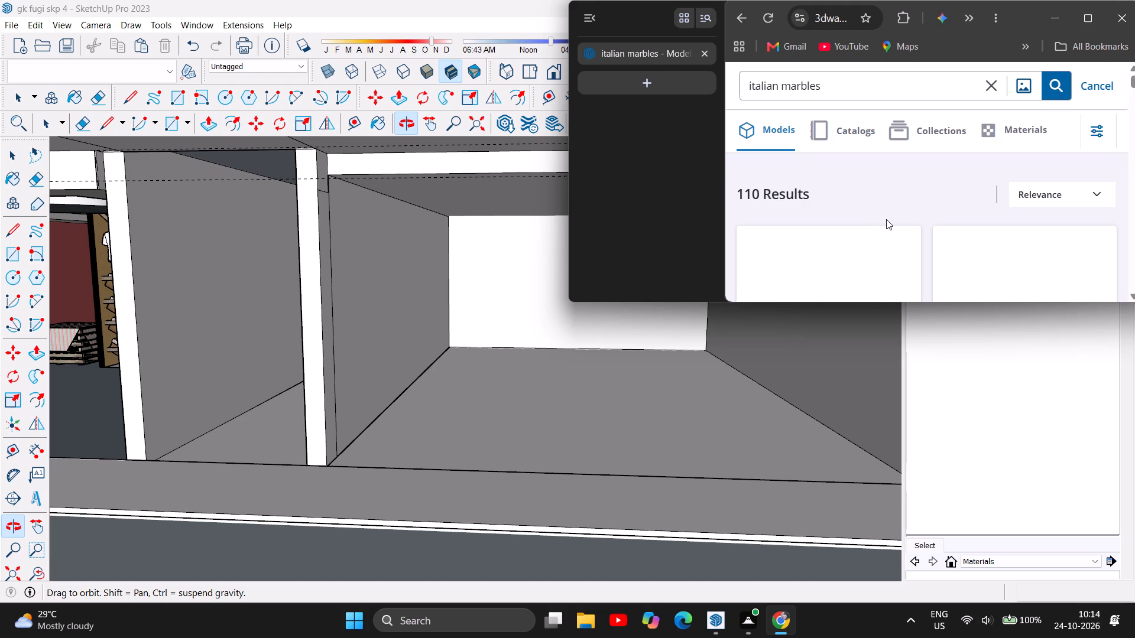
scroll(886, 219, down, 1)
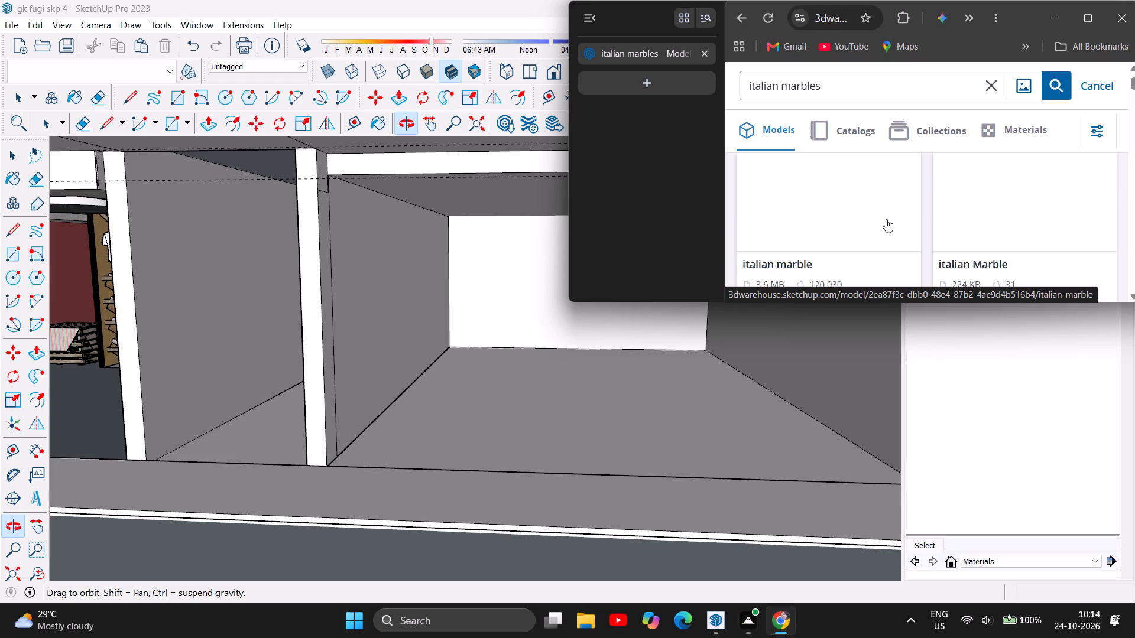
scroll(886, 219, down, 1)
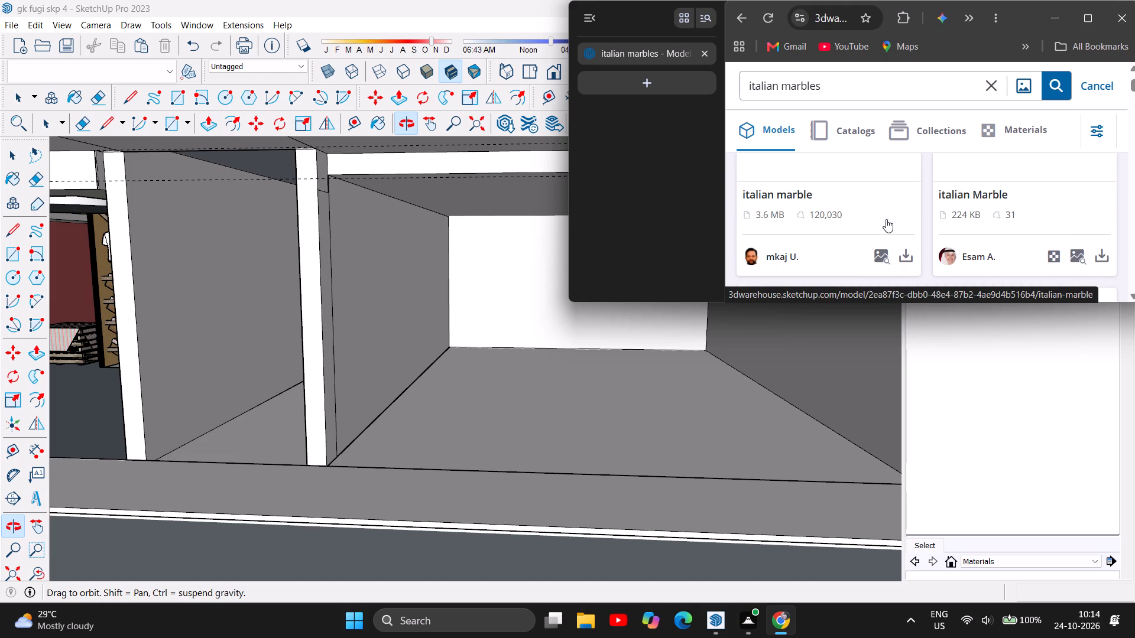
scroll(886, 219, down, 1)
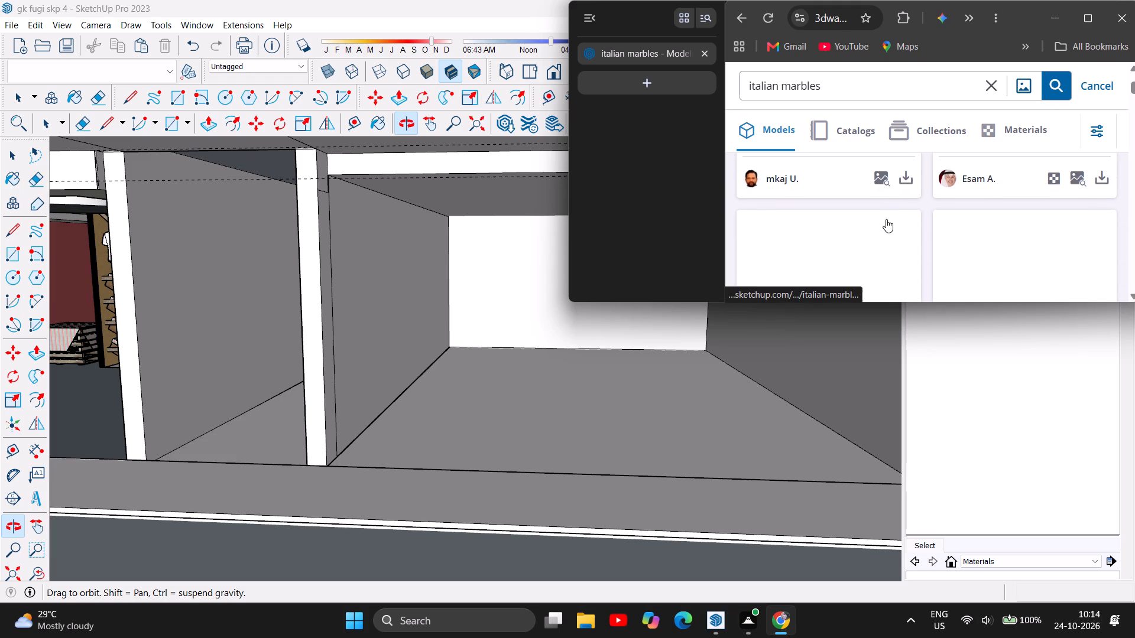
scroll(886, 219, up, 3)
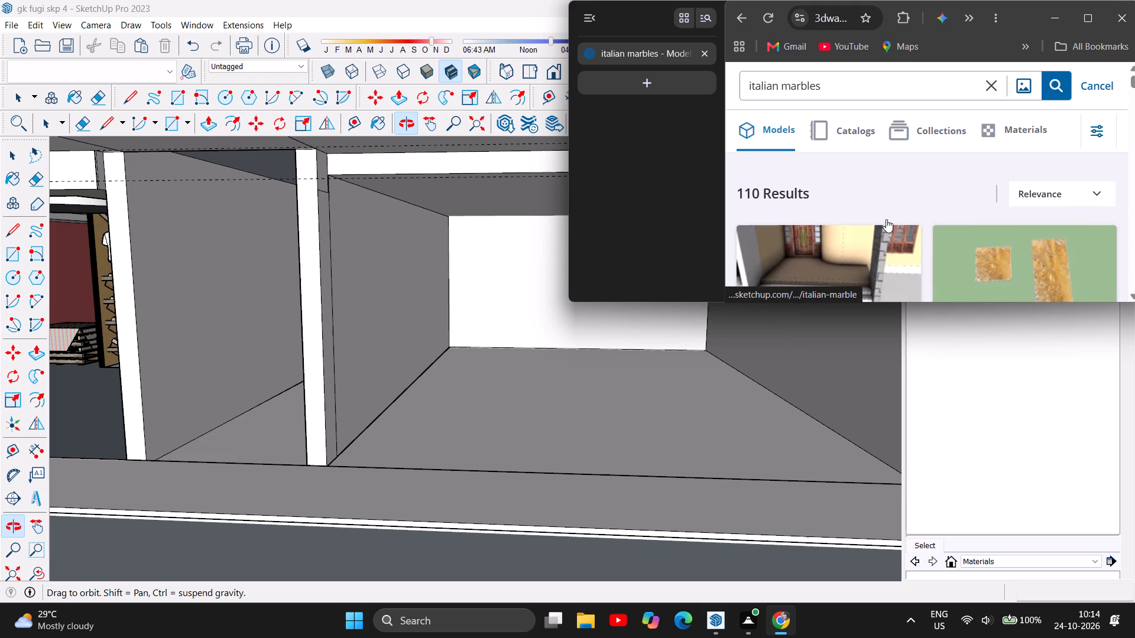
scroll(886, 219, down, 1)
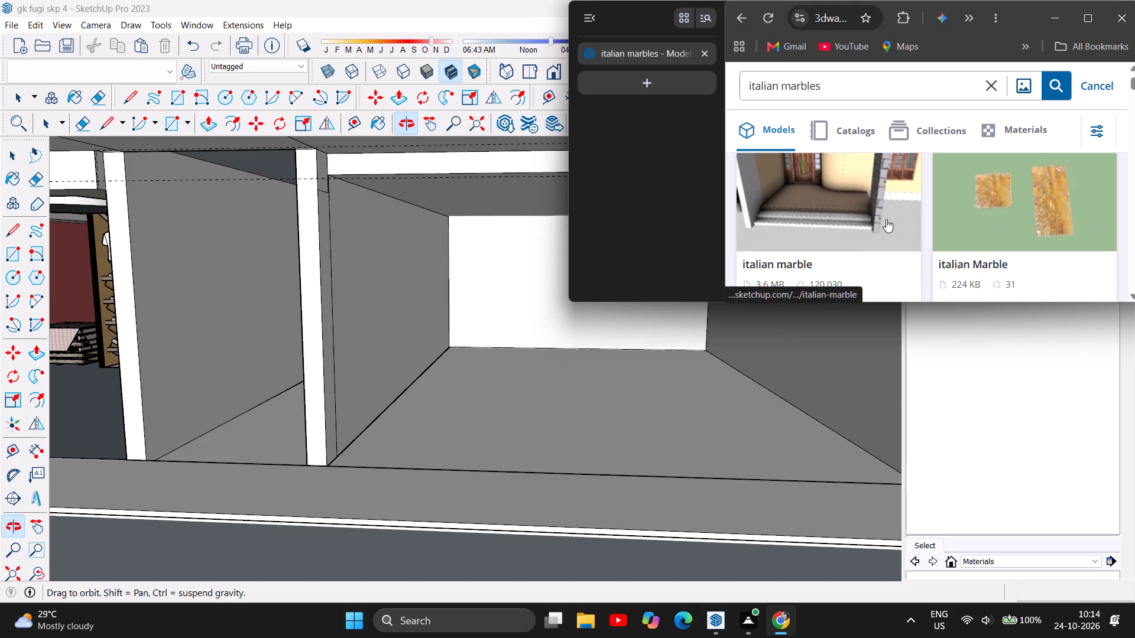
scroll(886, 219, down, 3)
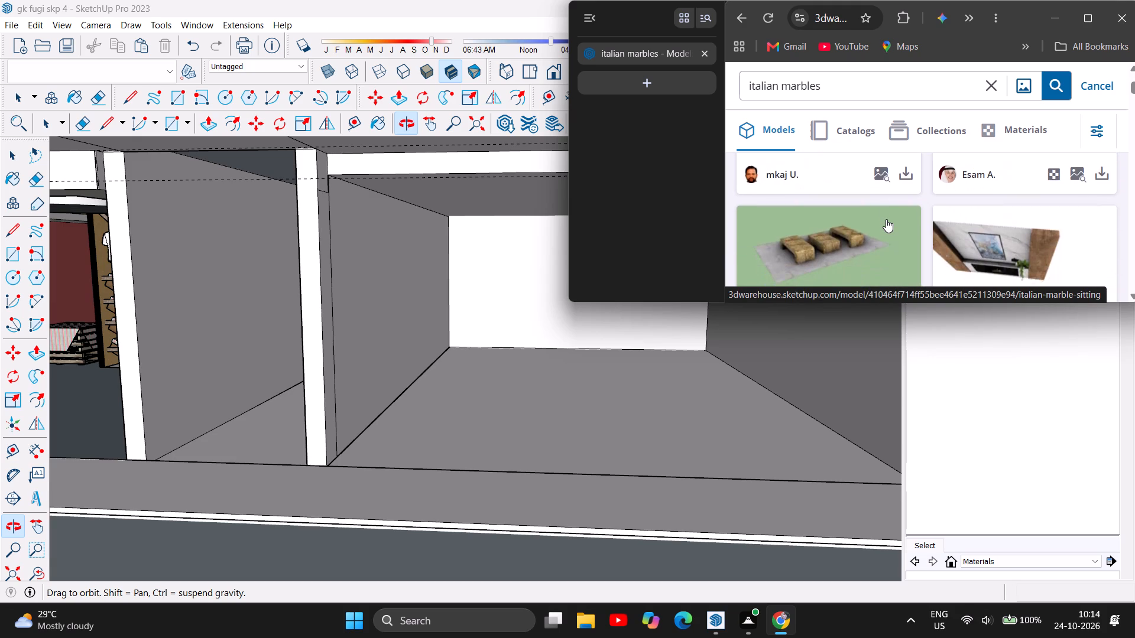
scroll(886, 219, down, 3)
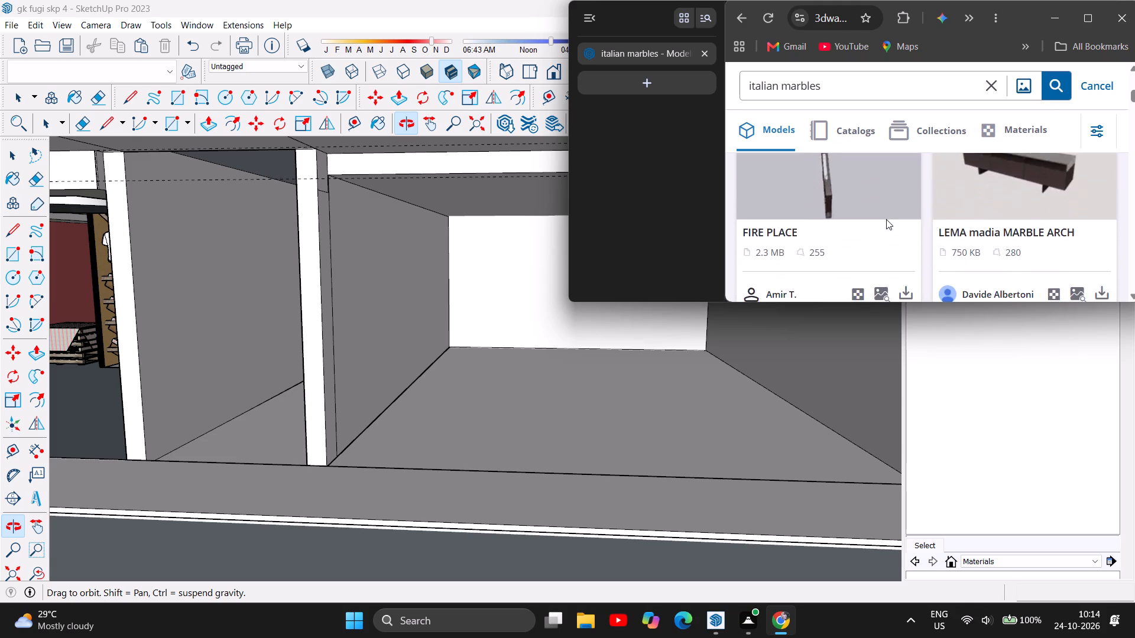
scroll(886, 219, down, 4)
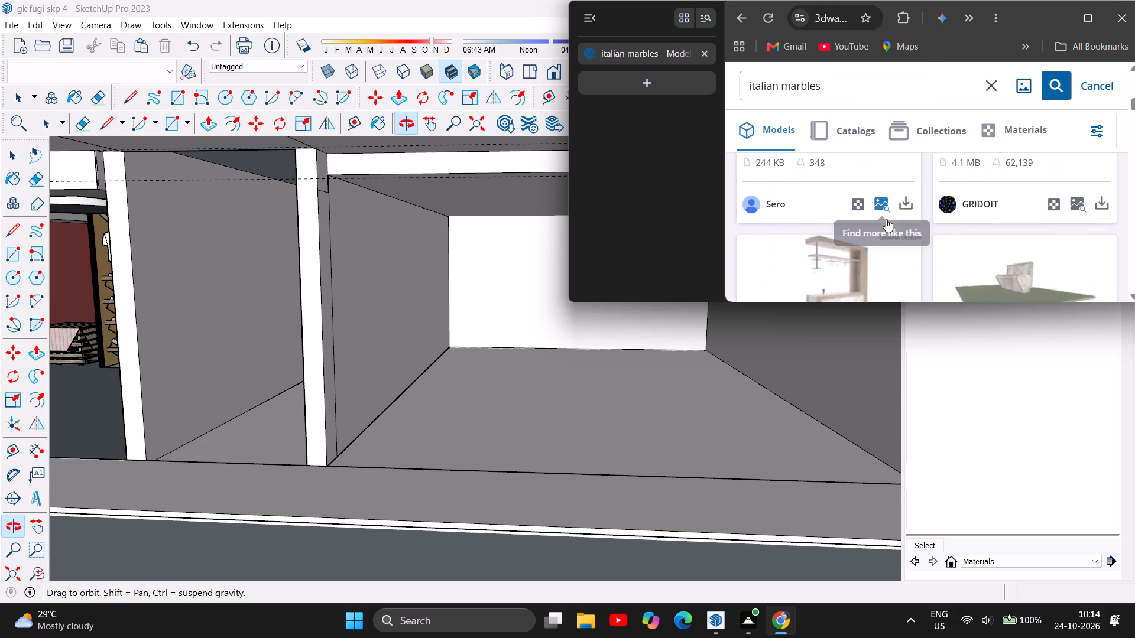
scroll(886, 219, down, 4)
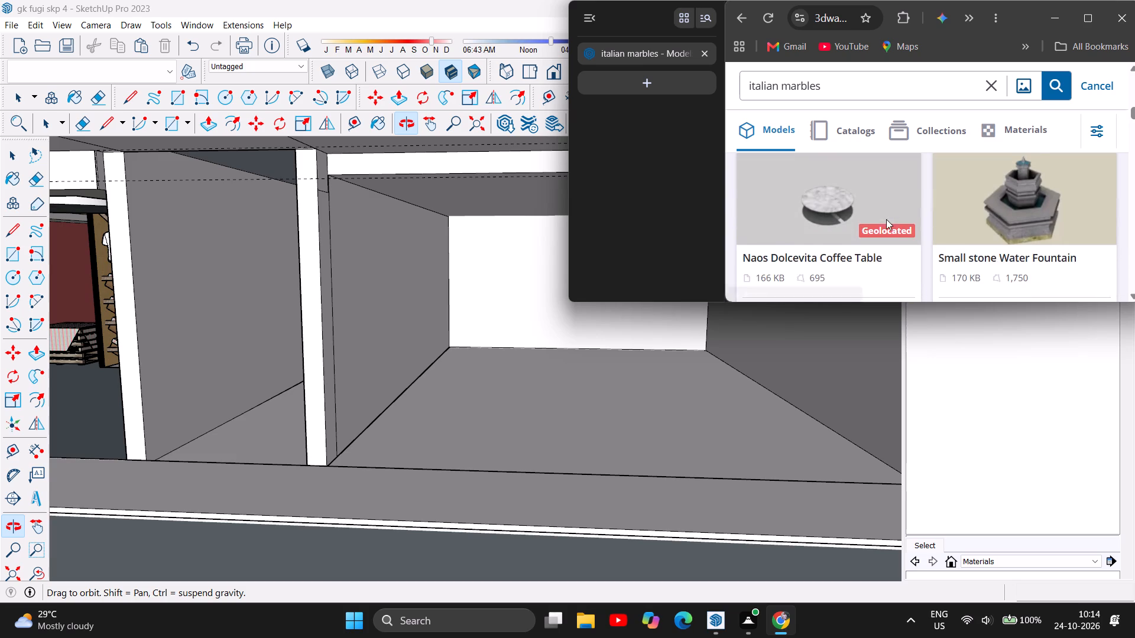
scroll(886, 219, down, 3)
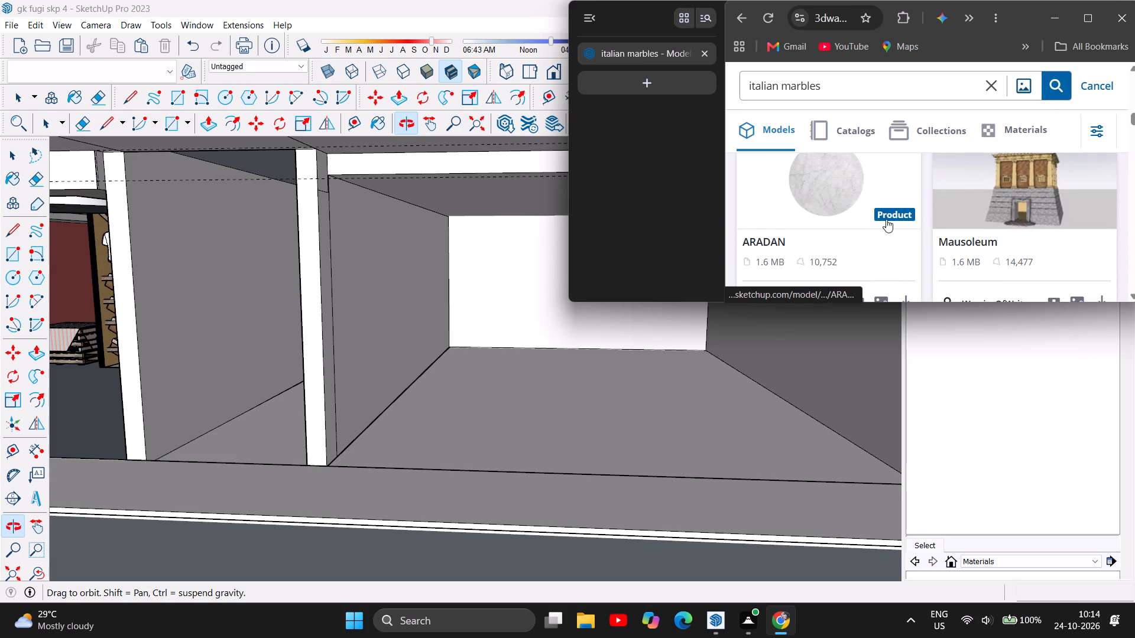
scroll(886, 219, down, 1)
scroll(886, 219, up, 2)
scroll(858, 206, down, 4)
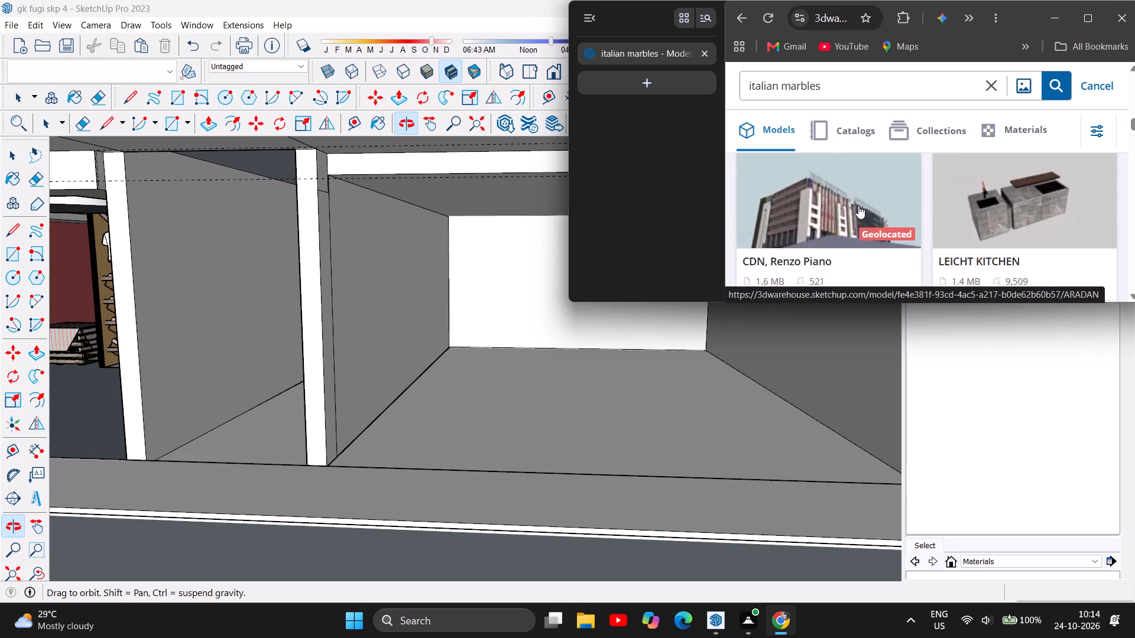
scroll(858, 206, down, 4)
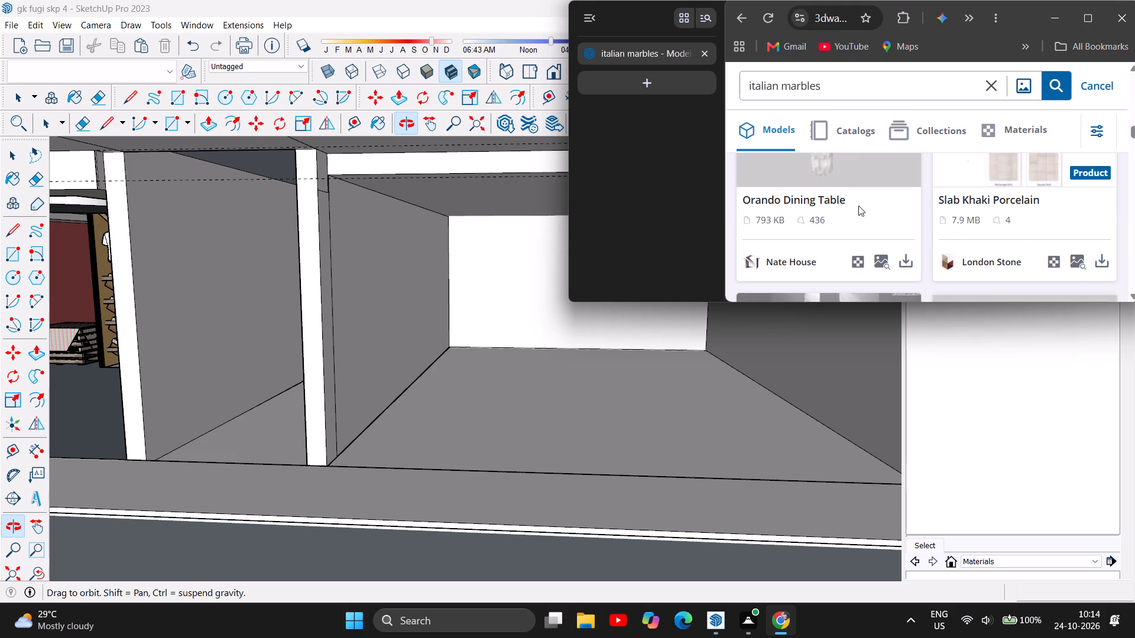
scroll(858, 206, down, 6)
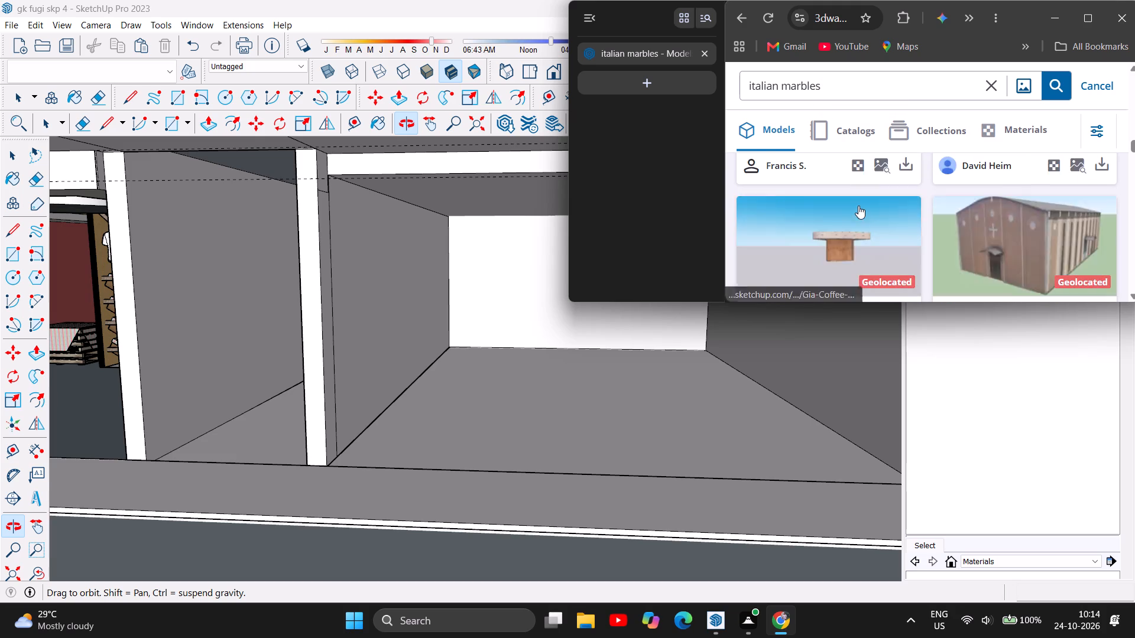
scroll(858, 206, down, 6)
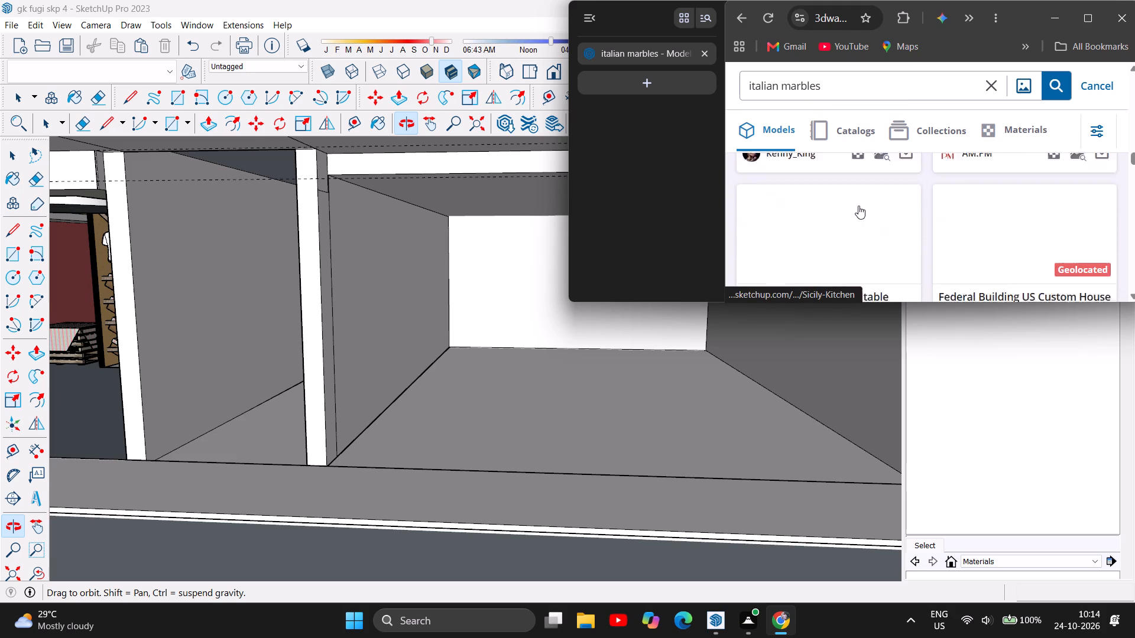
scroll(858, 206, down, 1)
scroll(858, 206, up, 1)
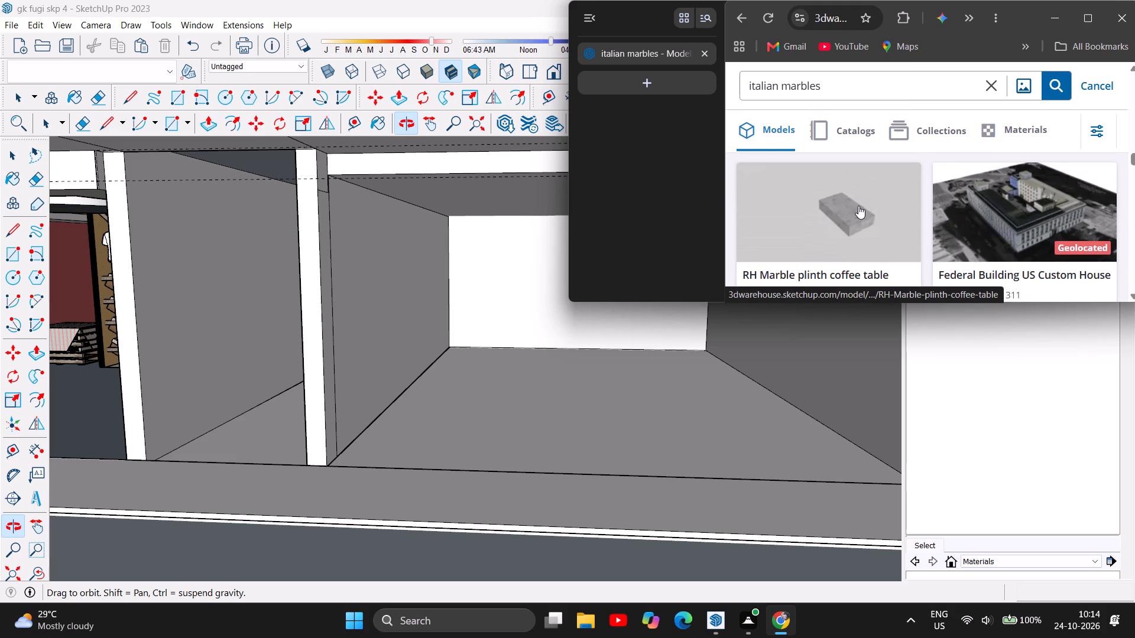
scroll(858, 206, down, 2)
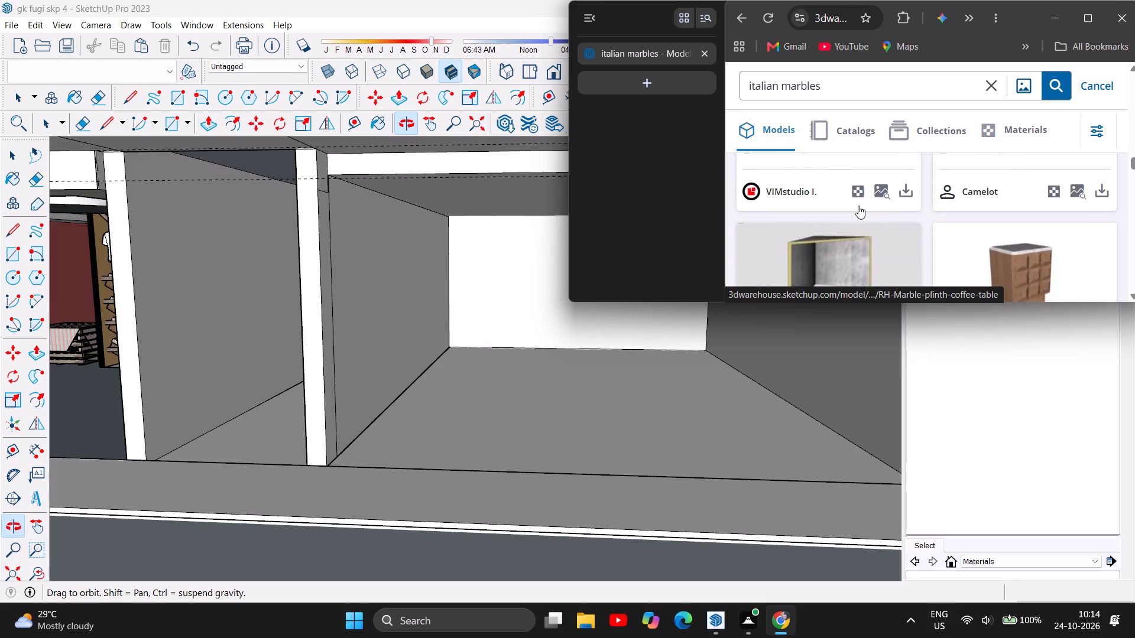
scroll(858, 206, down, 1)
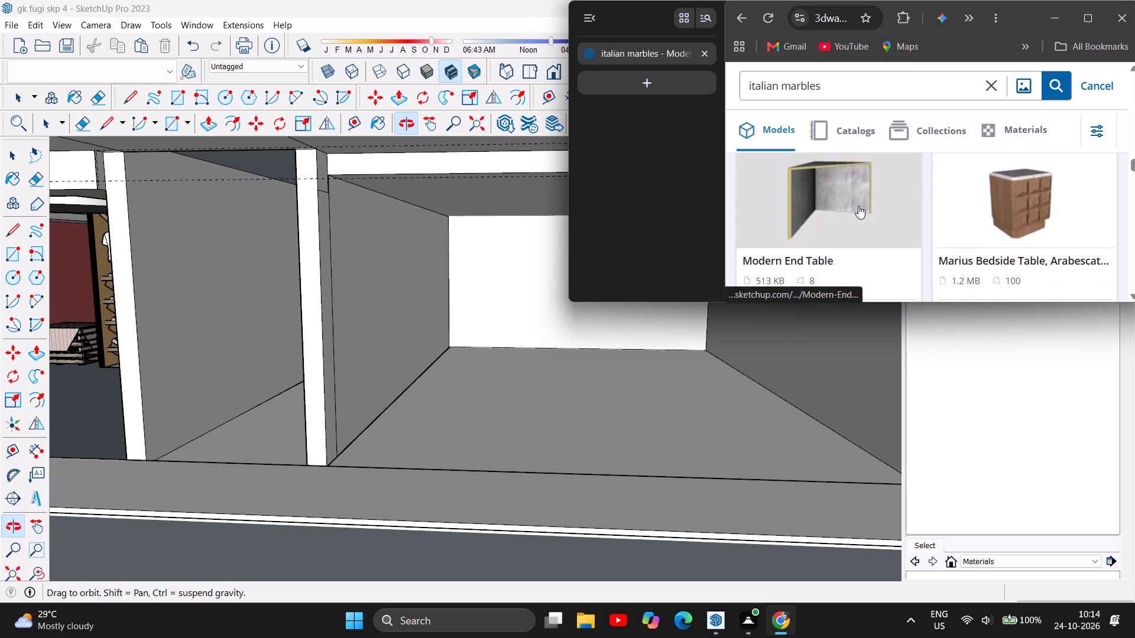
scroll(858, 206, down, 5)
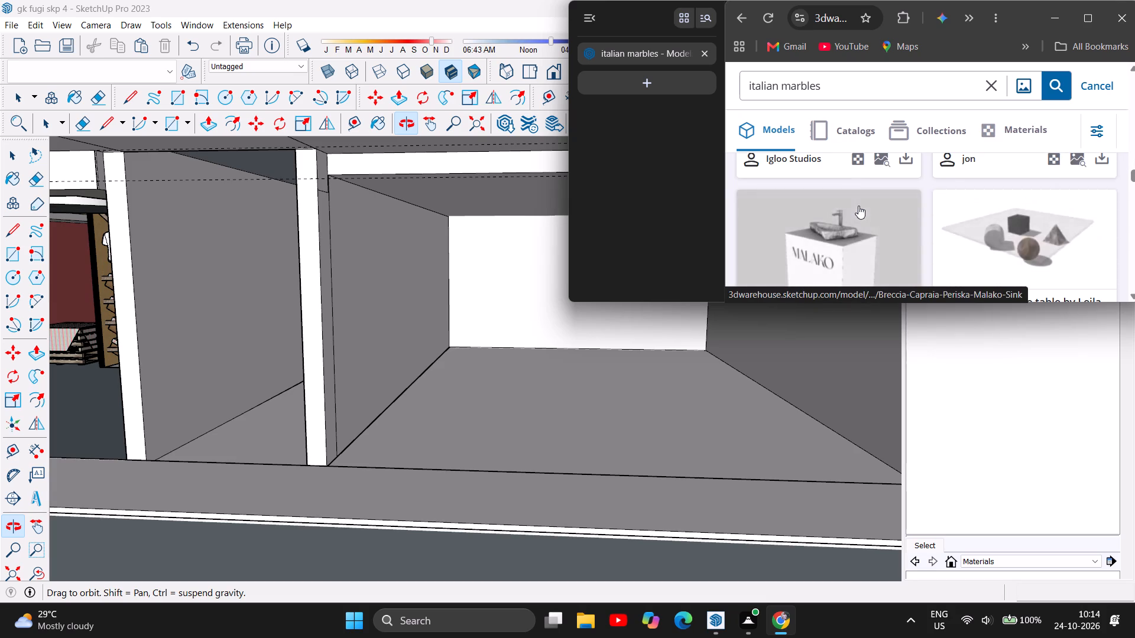
scroll(858, 206, down, 7)
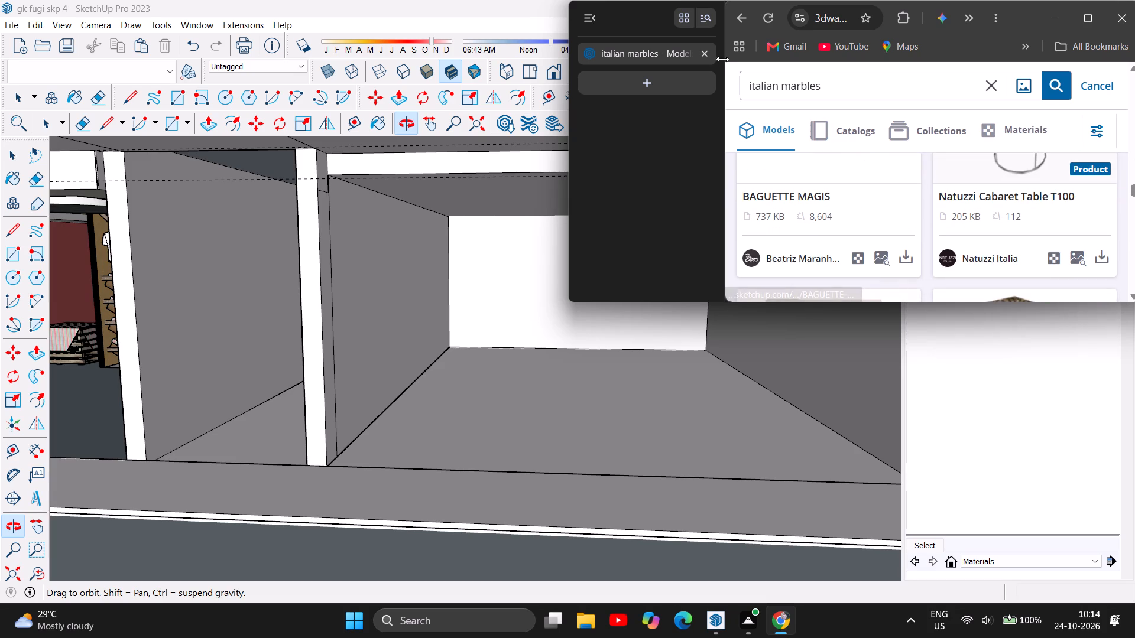
Broaden the 3D Warehouse model search to "marbles".
click(783, 94)
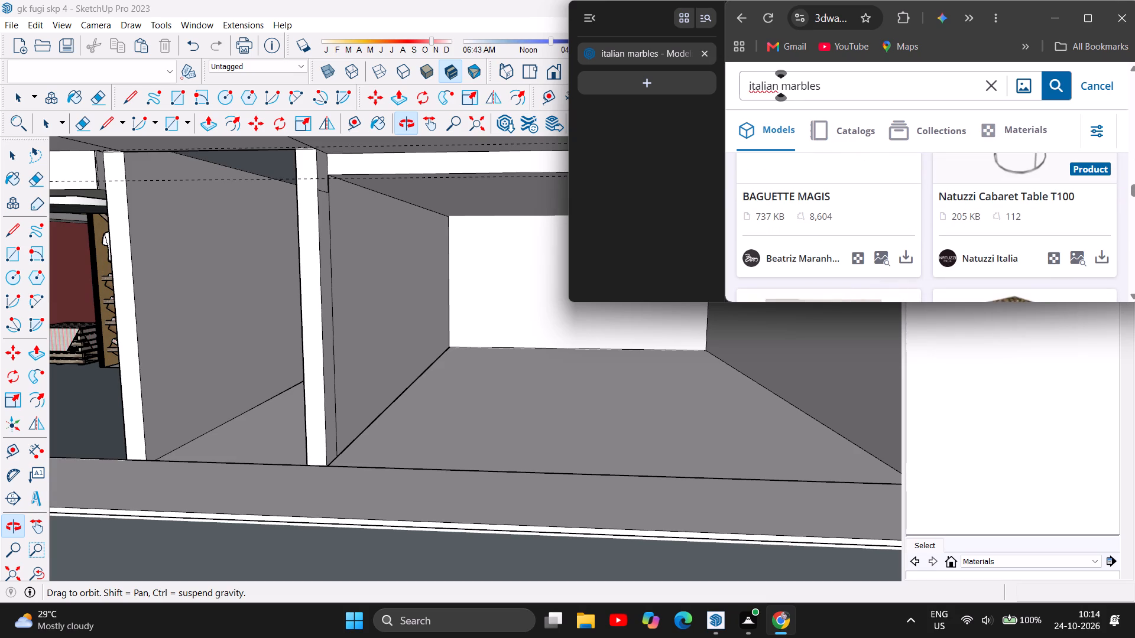
key(BackSpace)
key(BackSpace)
key(BackSpace)
key(BackSpace)
key(BackSpace)
key(BackSpace)
key(BackSpace)
key(BackSpace)
key(BackSpace)
key(BackSpace)
key(BackSpace)
key(BackSpace)
click(1053, 83)
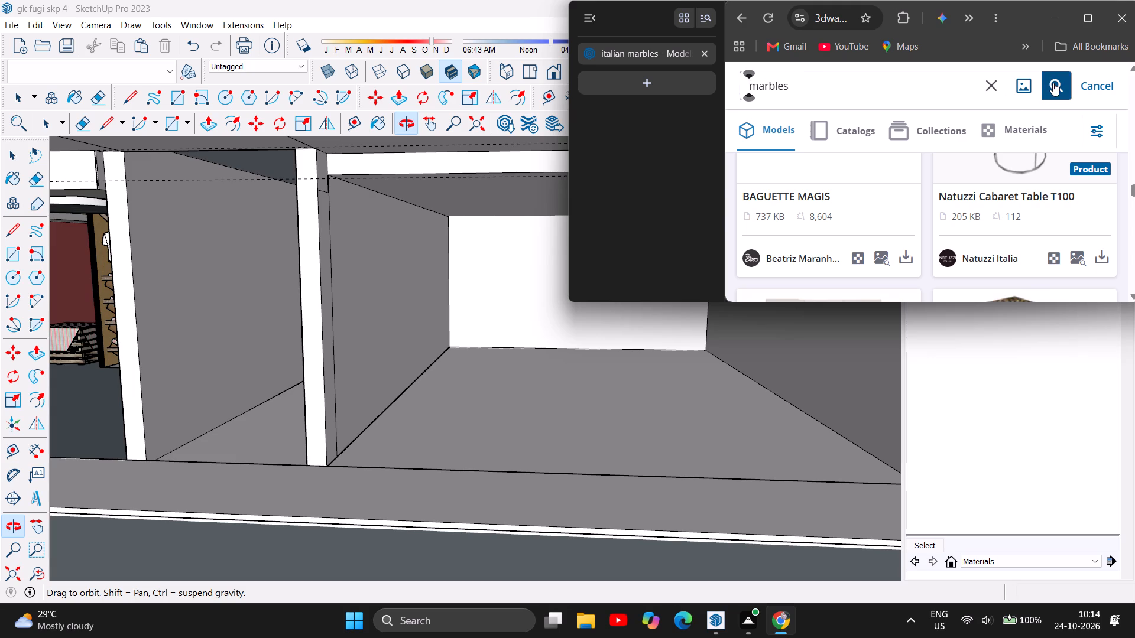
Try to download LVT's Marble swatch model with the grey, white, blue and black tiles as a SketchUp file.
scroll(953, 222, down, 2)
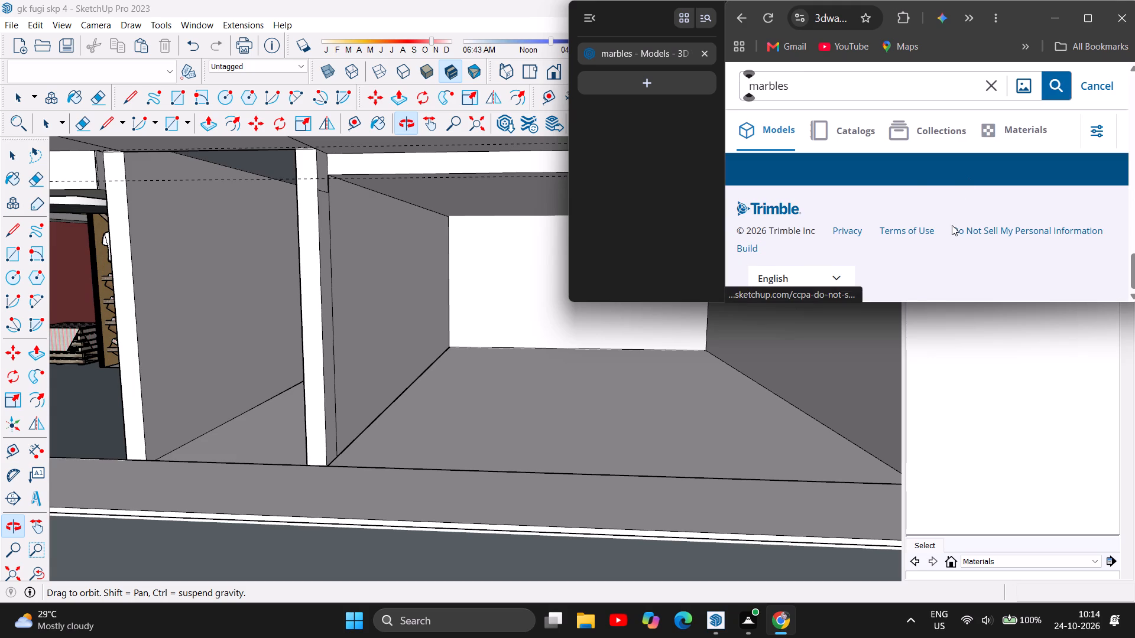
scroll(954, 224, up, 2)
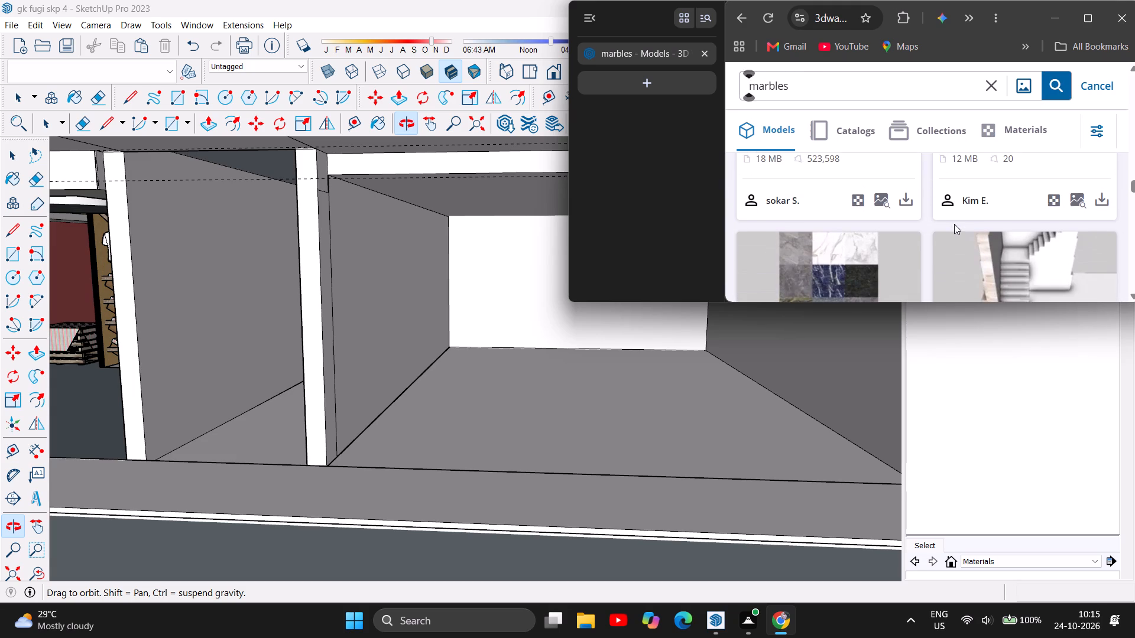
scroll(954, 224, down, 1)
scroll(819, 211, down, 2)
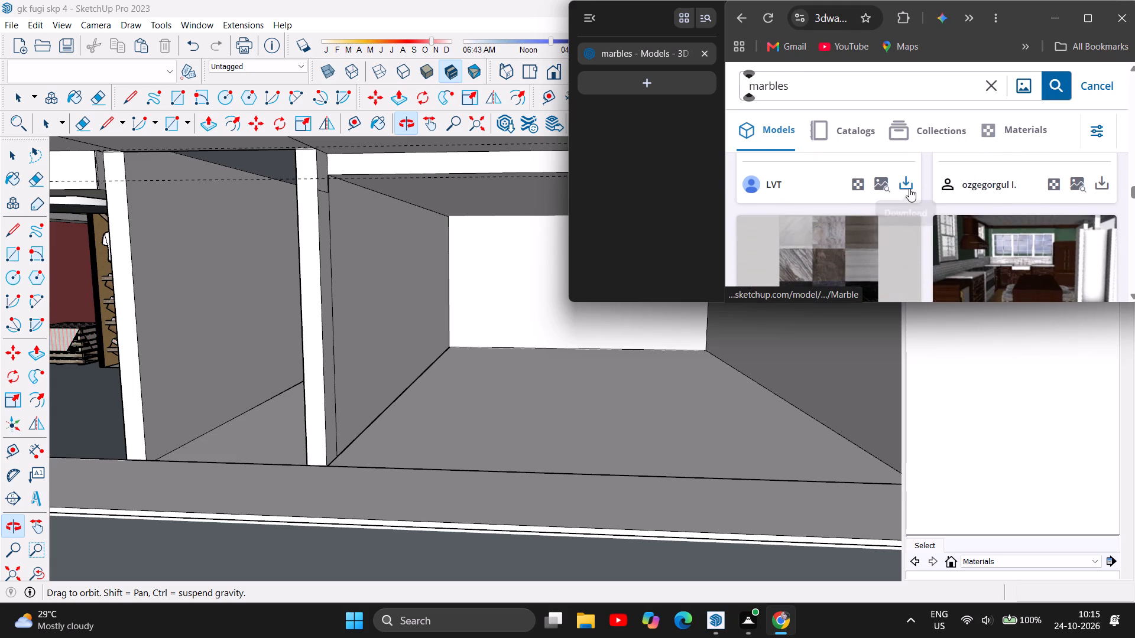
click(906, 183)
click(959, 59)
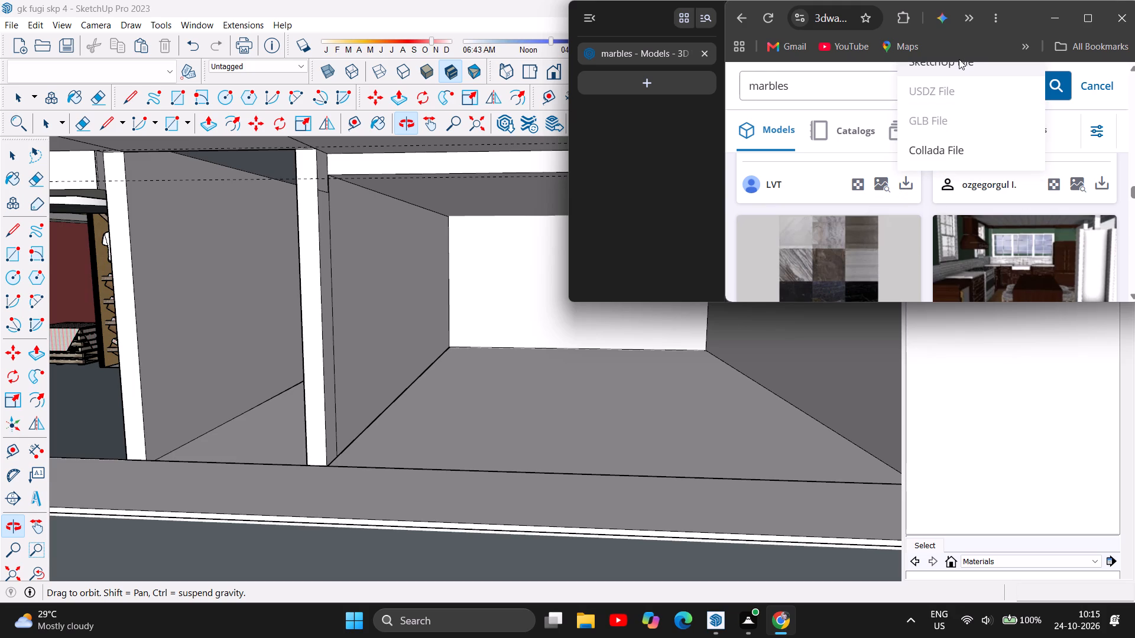
Download LVT's 36 MB "Marble" swatch model with grey, brown and black tiles as a SketchUp file.
scroll(851, 172, down, 1)
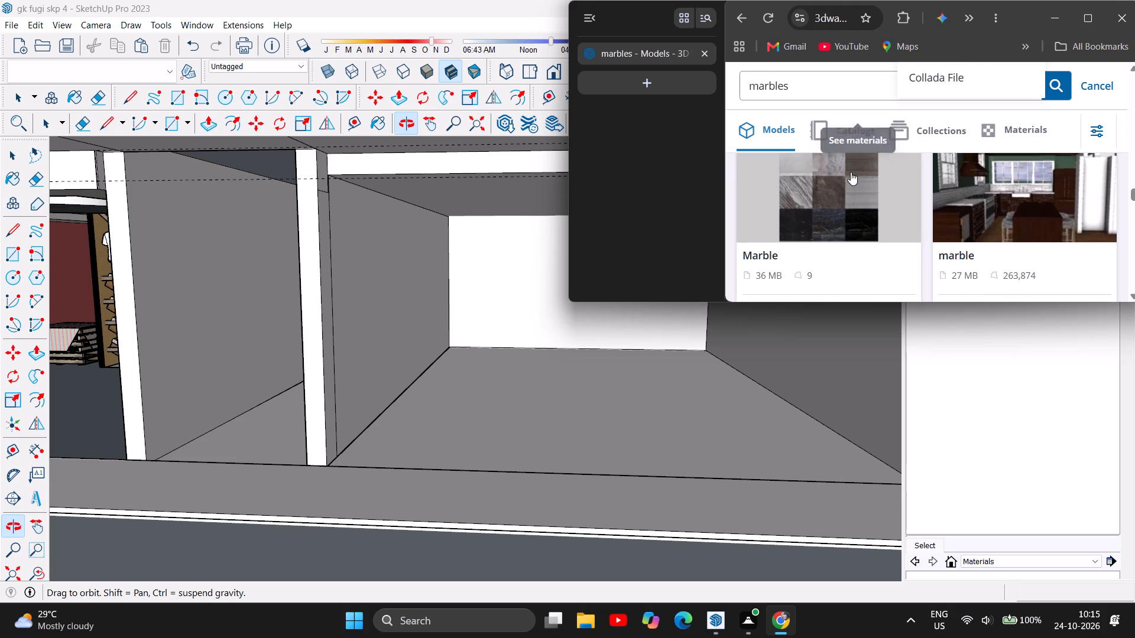
scroll(842, 185, down, 2)
scroll(892, 183, up, 2)
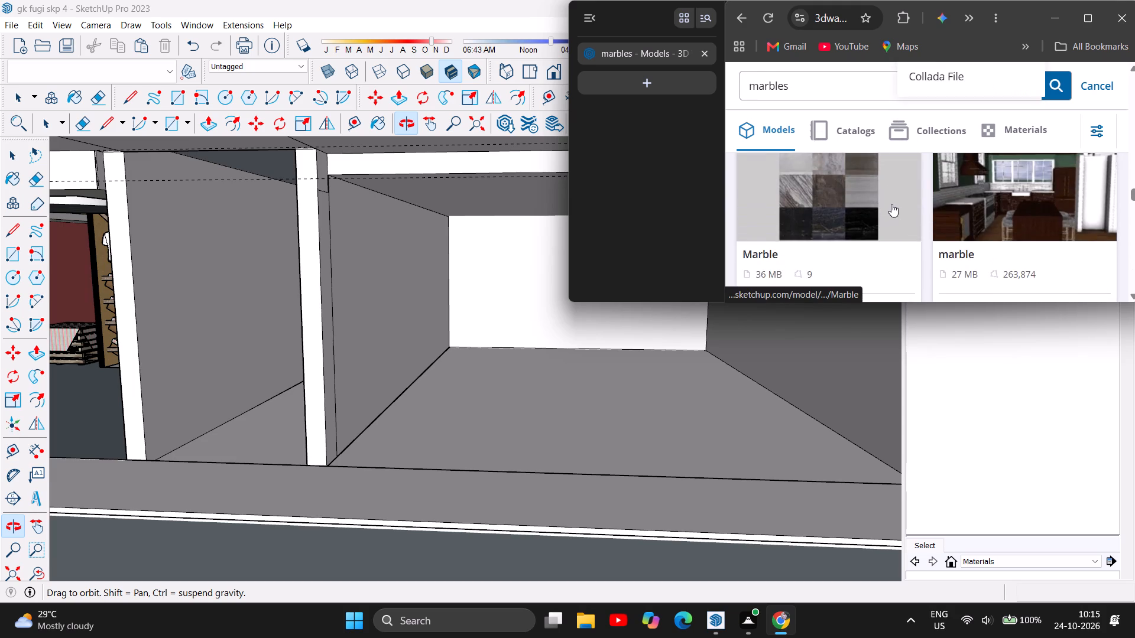
scroll(891, 204, down, 1)
click(909, 246)
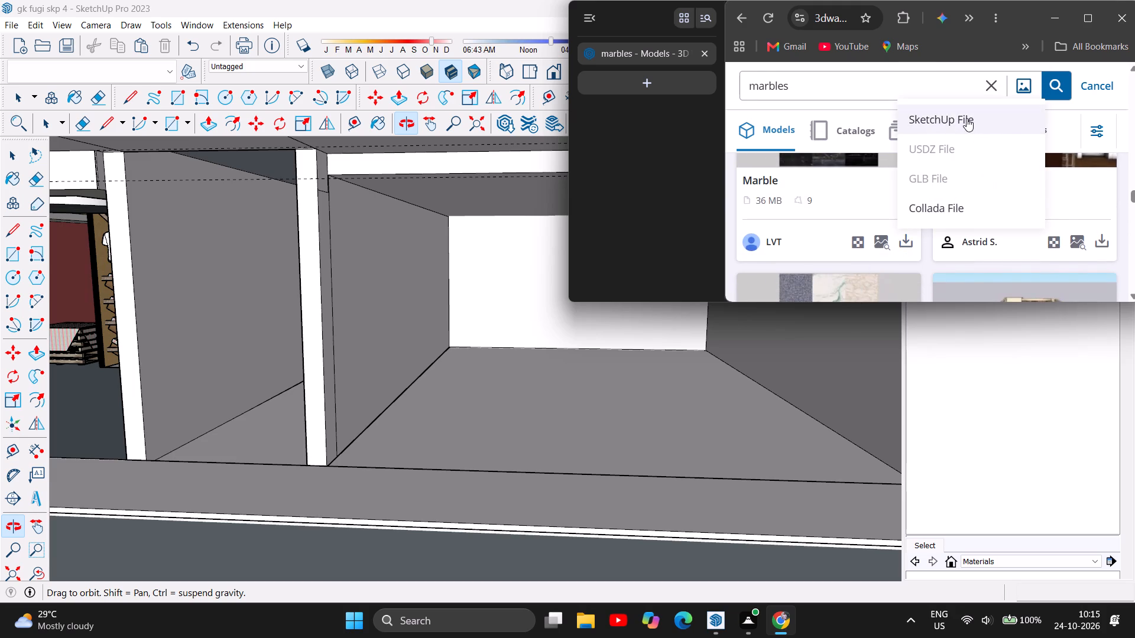
click(967, 118)
Download LVT's 46 MB "Marble" swatch model with the grey, red-brown, beige and black tiles as a SketchUp file.
scroll(883, 201, down, 3)
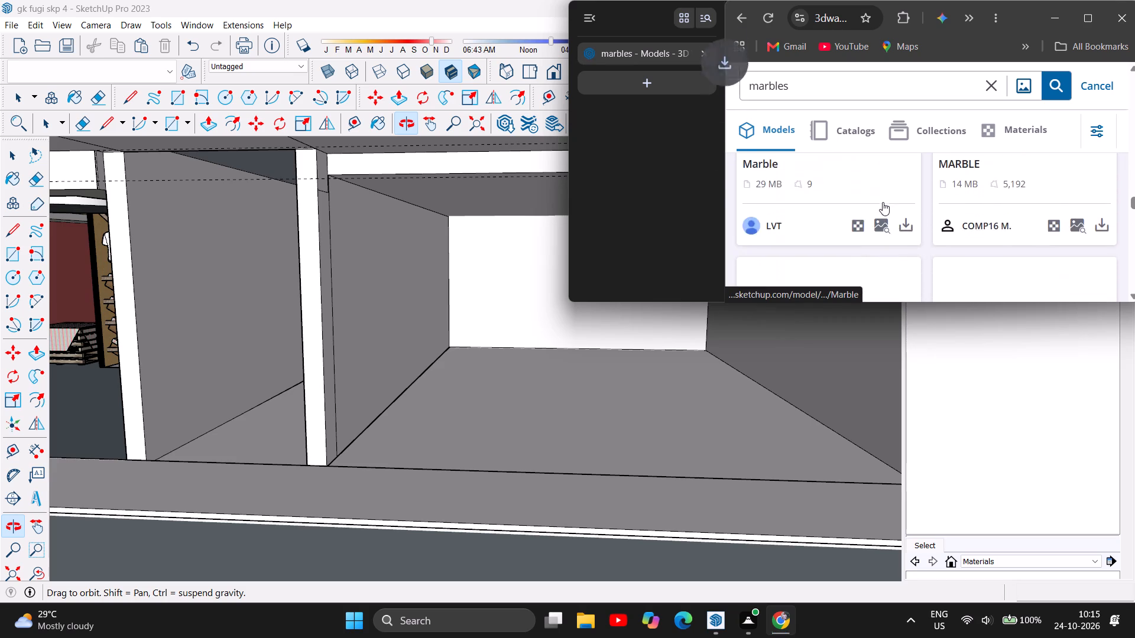
scroll(883, 202, down, 3)
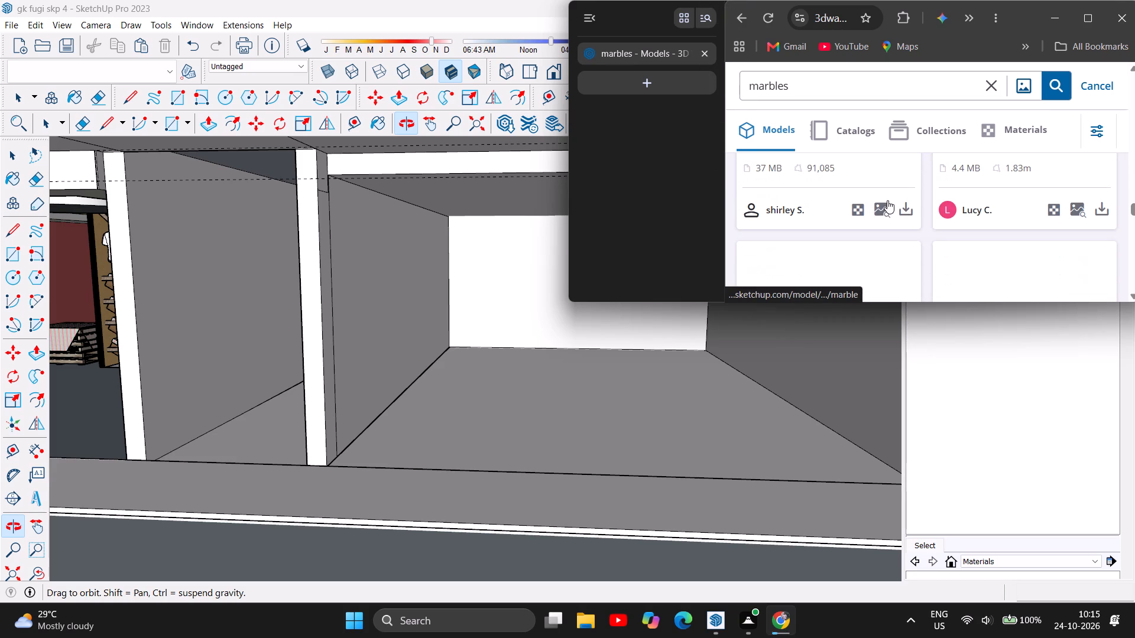
scroll(887, 200, down, 2)
scroll(887, 200, up, 2)
scroll(887, 200, down, 2)
scroll(967, 210, down, 2)
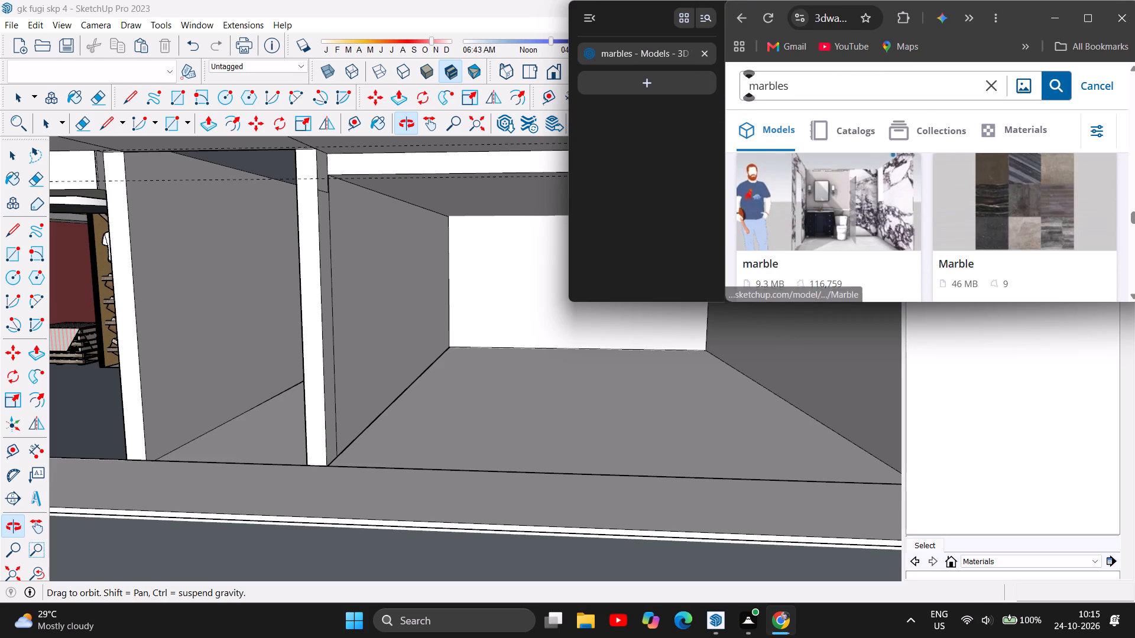
scroll(935, 206, down, 1)
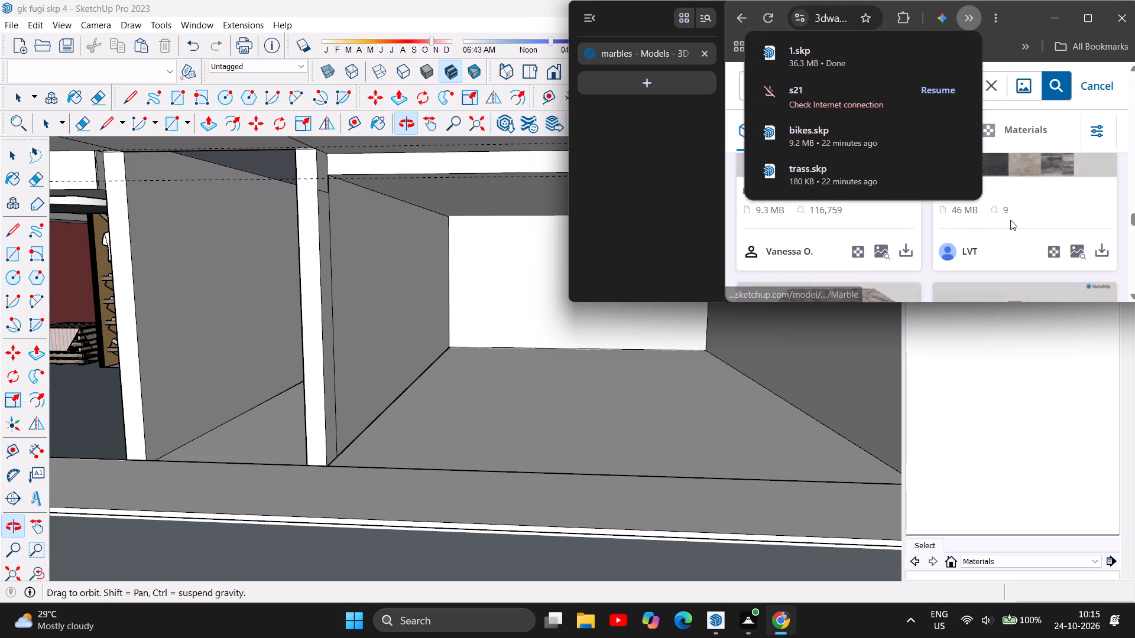
scroll(1063, 230, down, 3)
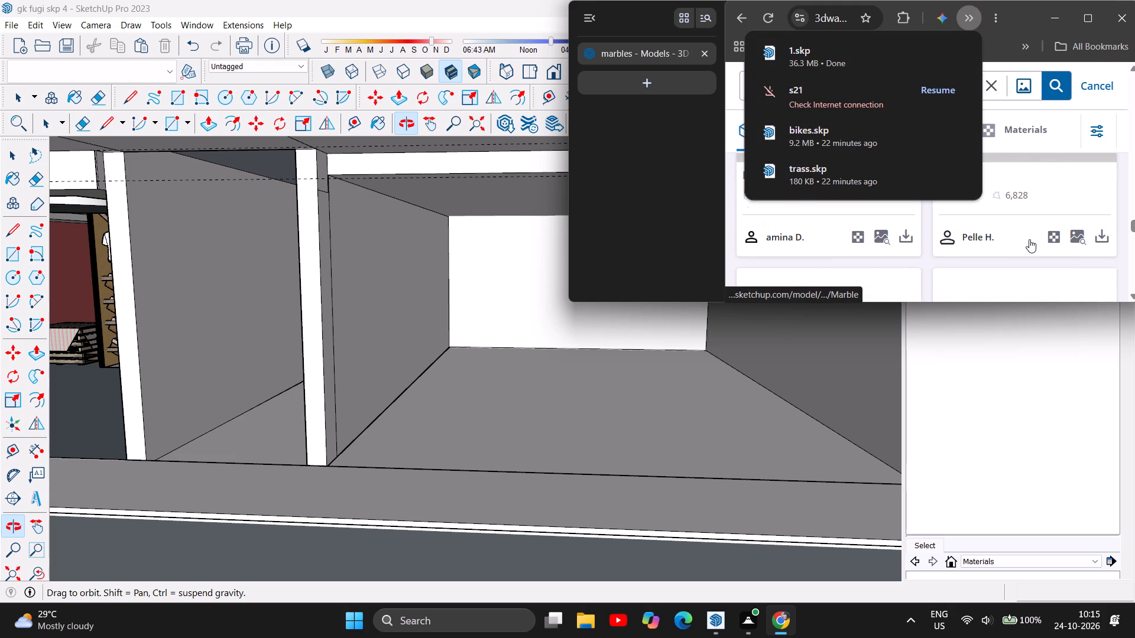
scroll(1029, 239, down, 2)
scroll(1029, 239, up, 1)
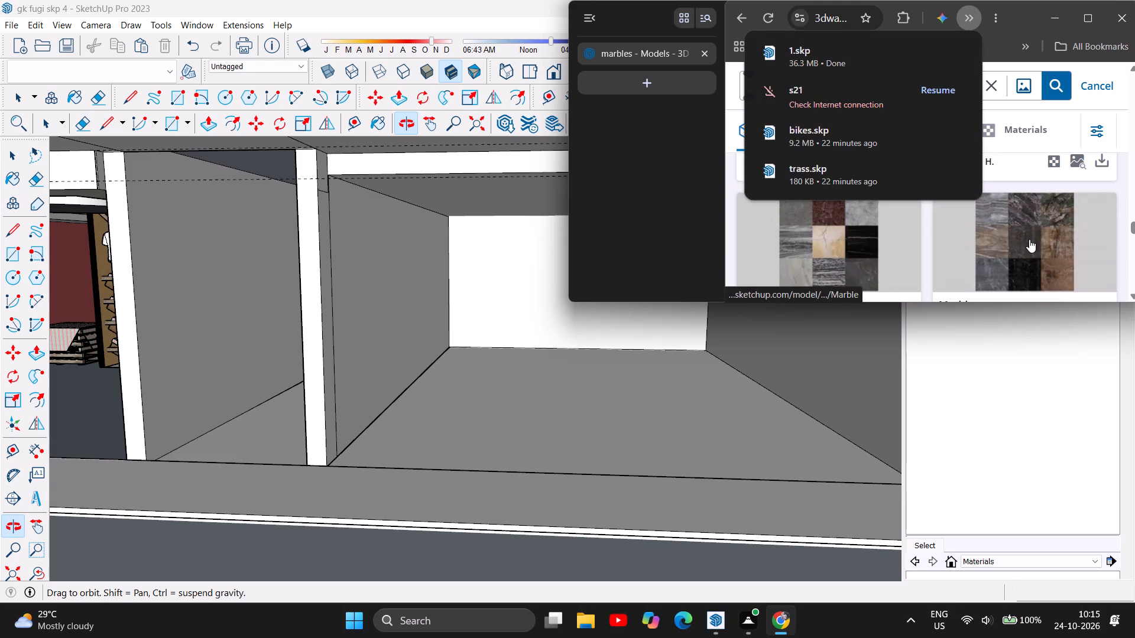
scroll(1038, 227, down, 2)
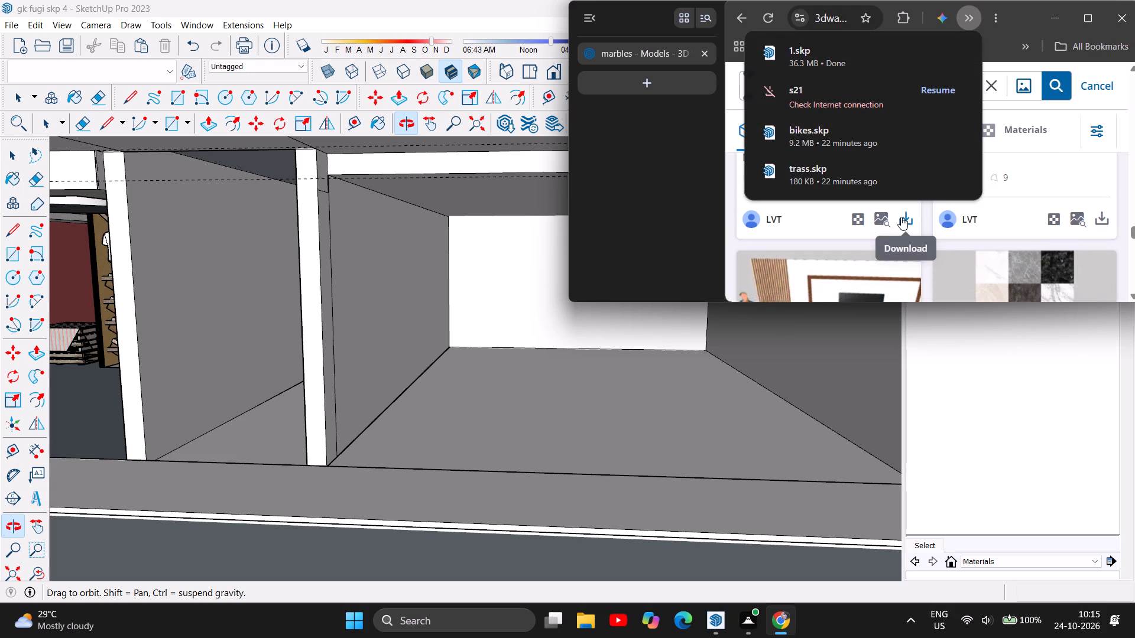
click(901, 217)
click(943, 90)
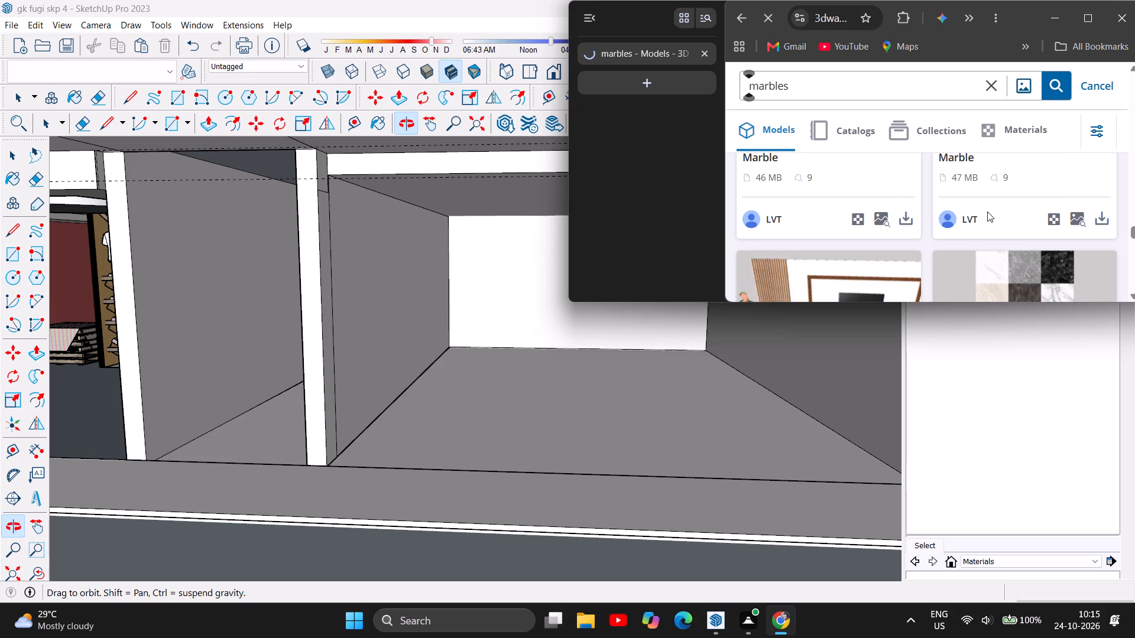
Download LVT's 39 MB "Marble" swatch model as a SketchUp file.
scroll(987, 211, down, 3)
click(1100, 201)
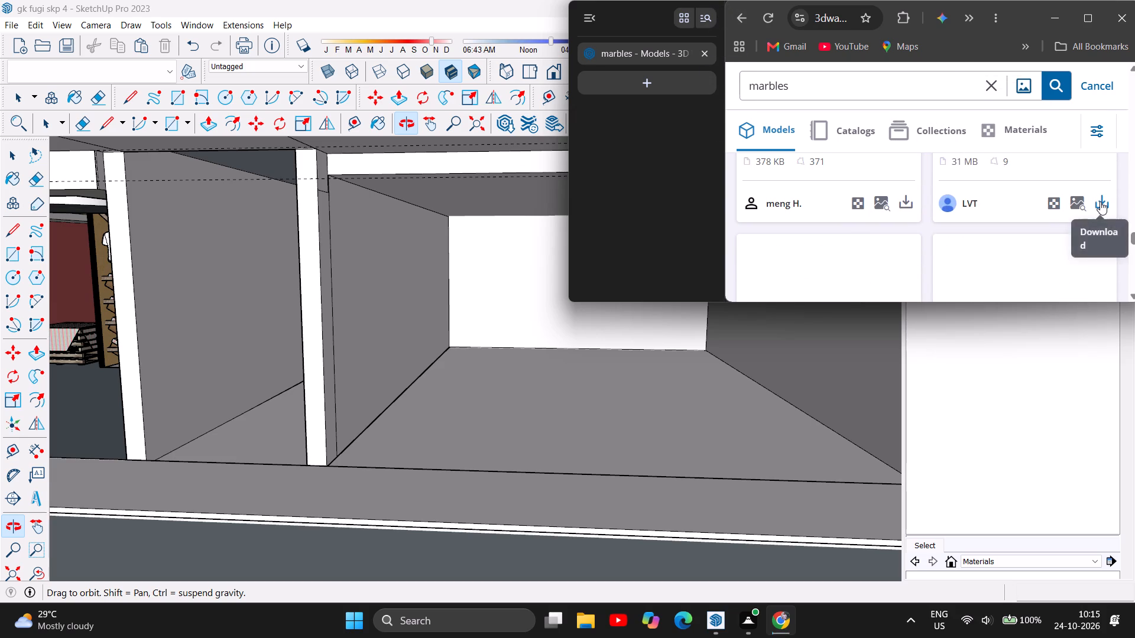
scroll(929, 217, down, 2)
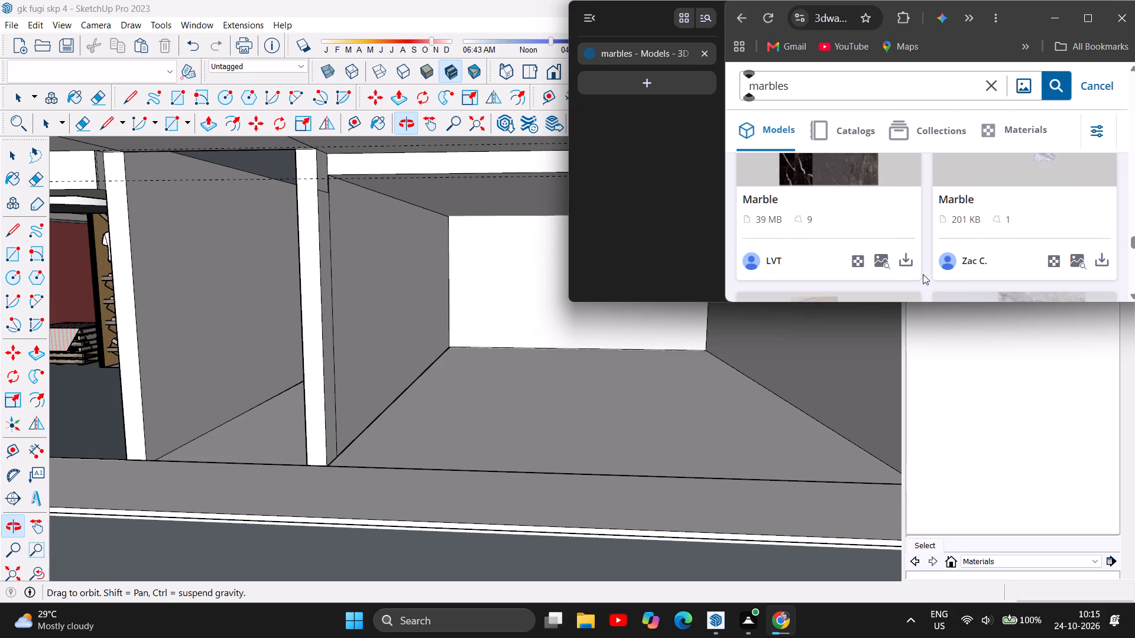
click(908, 263)
click(939, 132)
Look through the further "marbles" model results for another usable marble finish.
scroll(854, 197, down, 1)
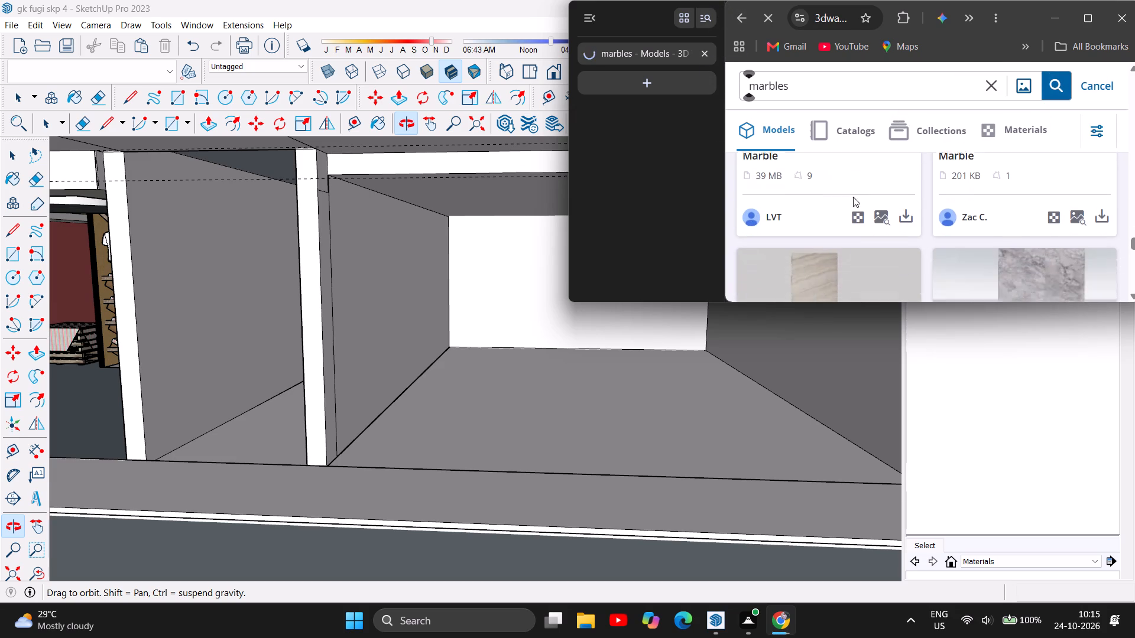
scroll(853, 197, down, 4)
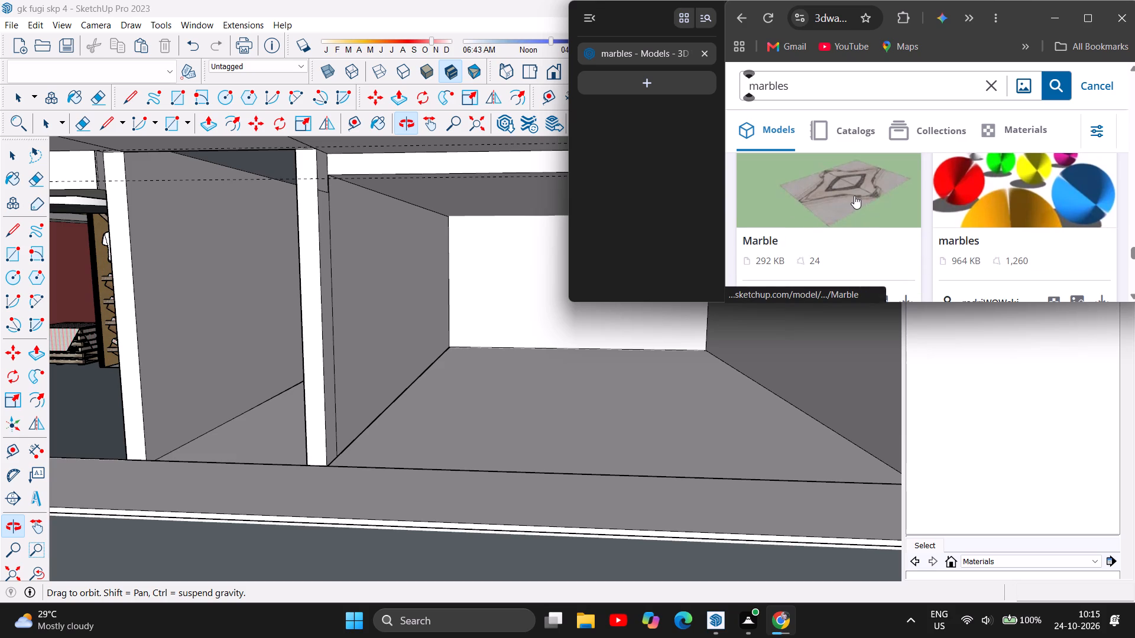
scroll(854, 196, down, 3)
scroll(854, 196, up, 4)
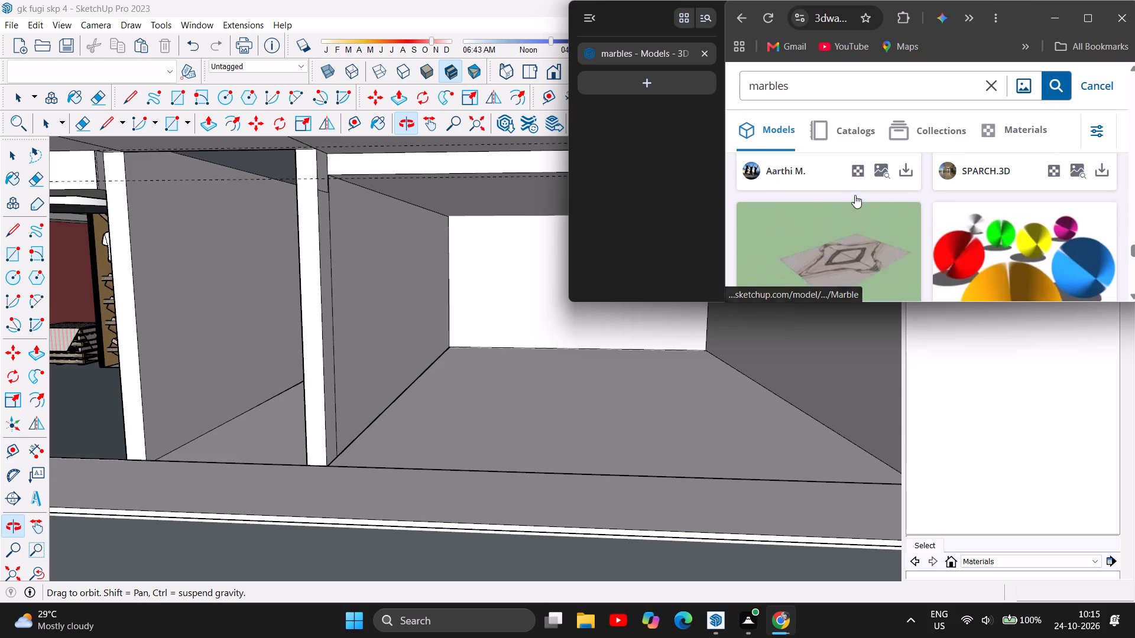
scroll(855, 195, down, 5)
scroll(855, 194, up, 4)
scroll(859, 192, down, 1)
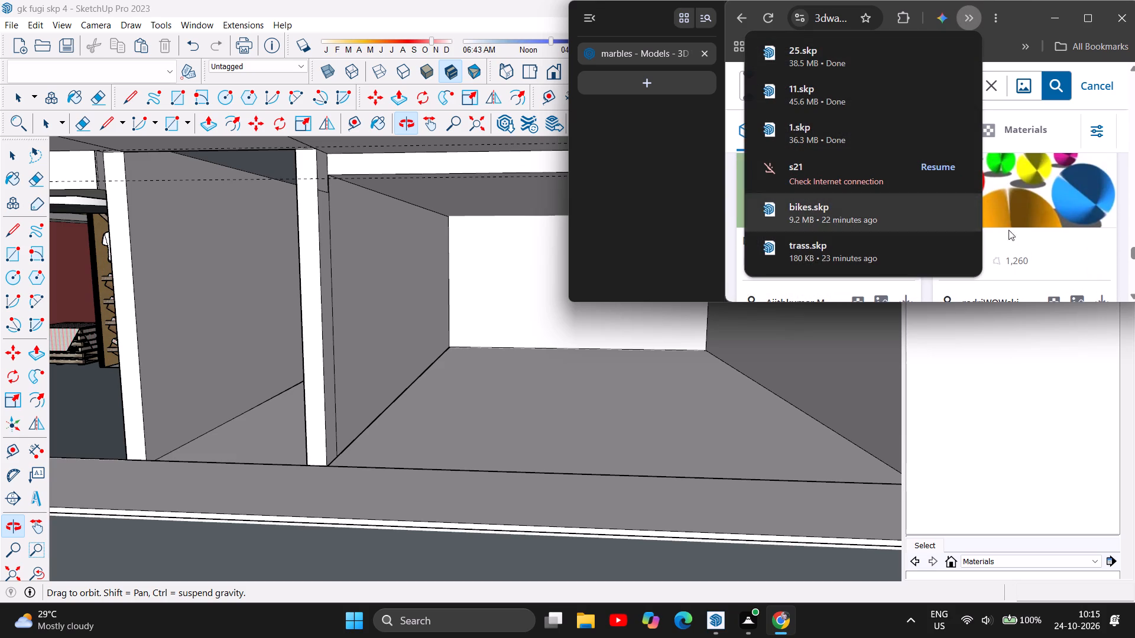
scroll(1026, 237, down, 4)
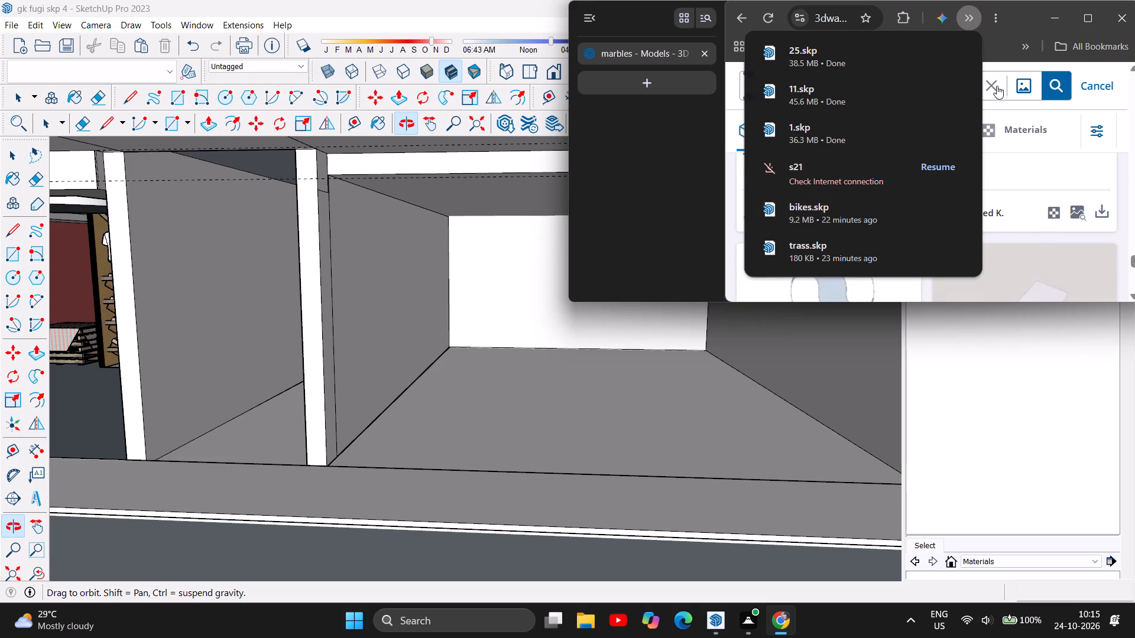
Search 3D Warehouse for "asain paints" and check the materials, collections and models results.
click(997, 83)
text(asain)
key(space)
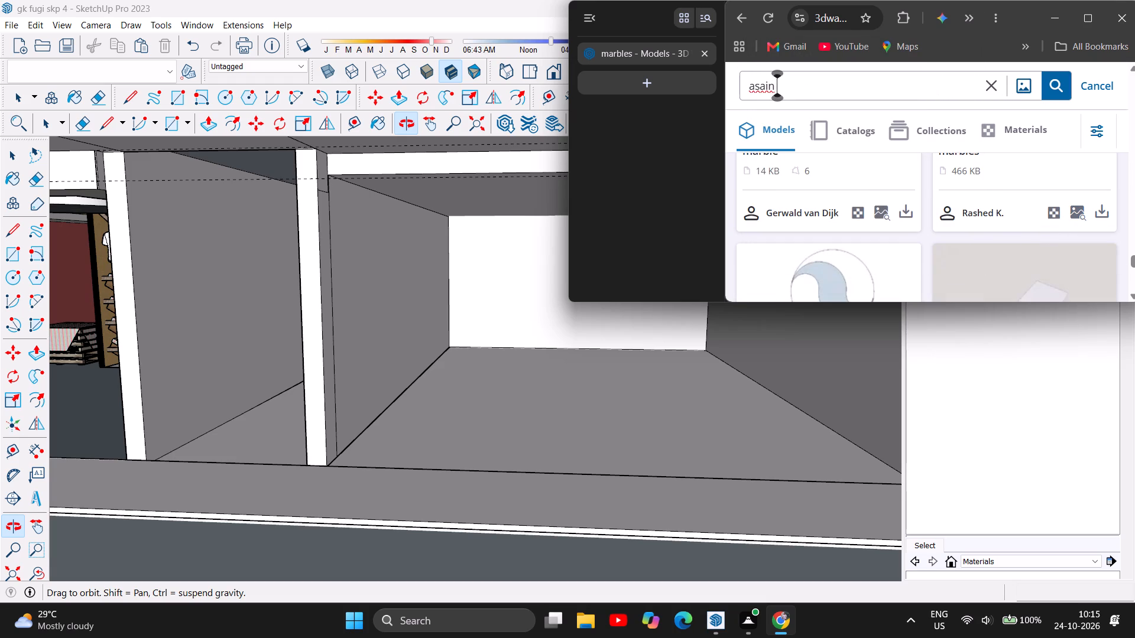
text(paints)
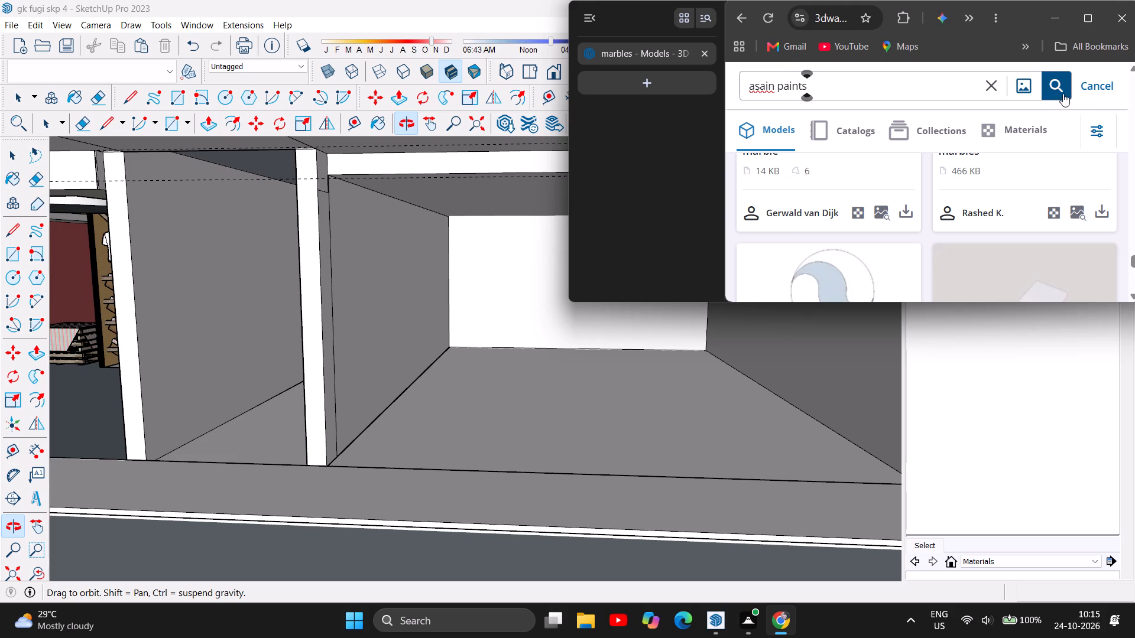
click(1063, 91)
click(998, 120)
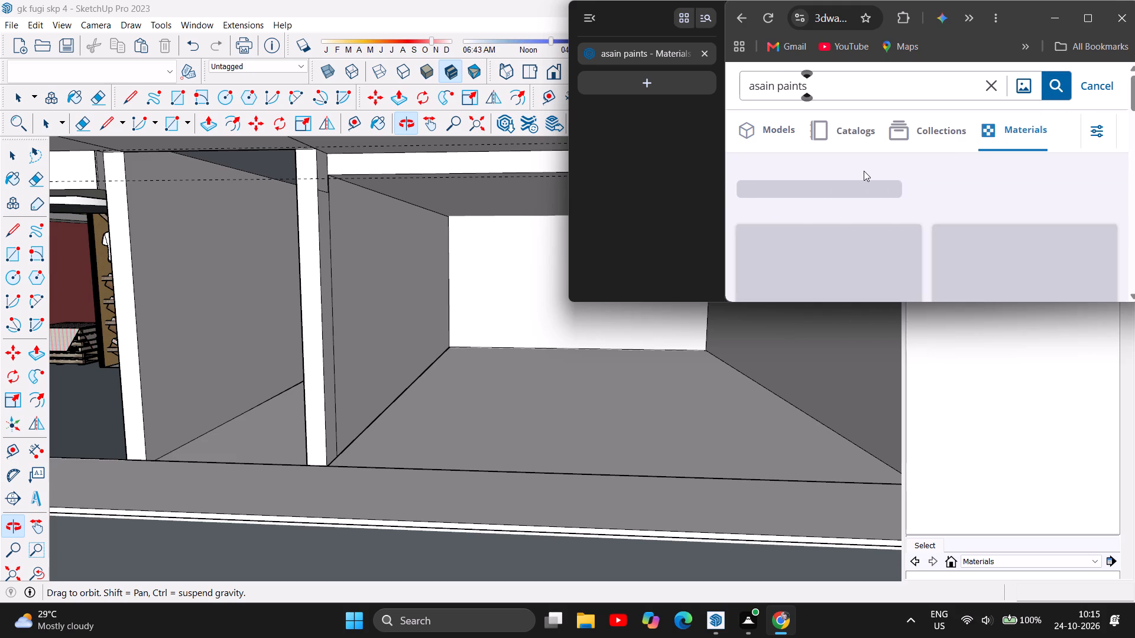
scroll(862, 171, down, 1)
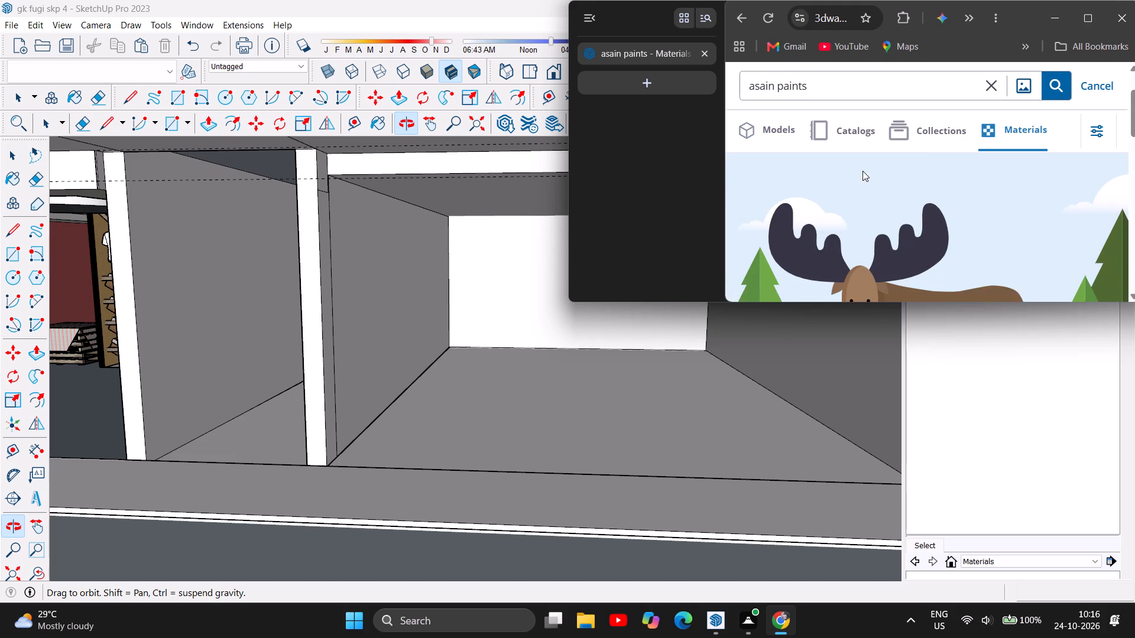
scroll(862, 171, down, 1)
click(917, 135)
click(826, 125)
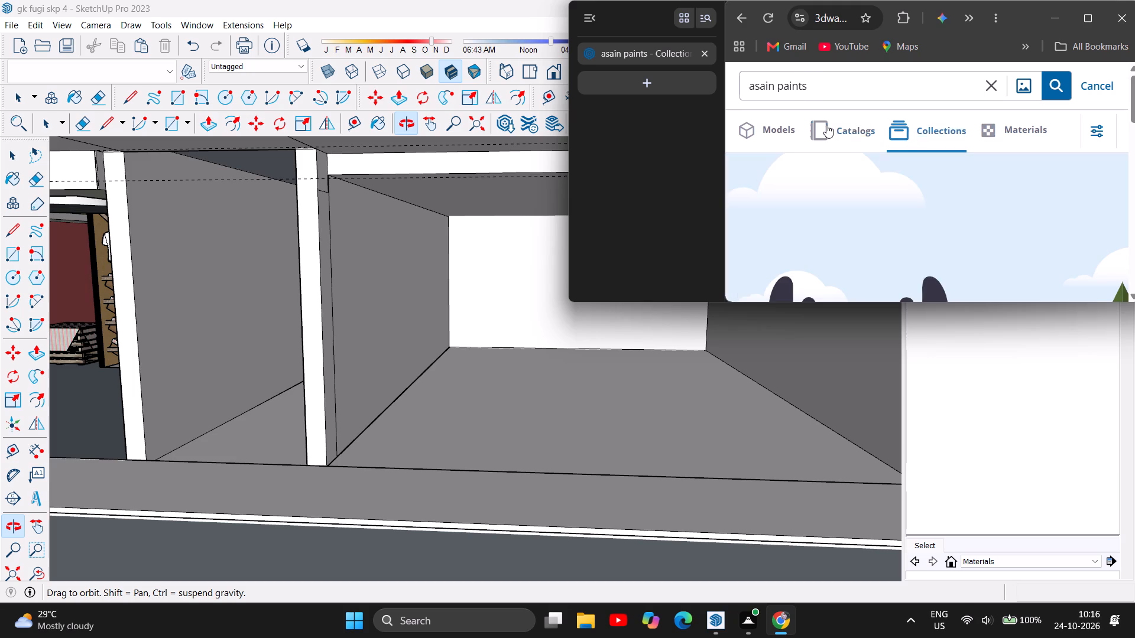
click(768, 128)
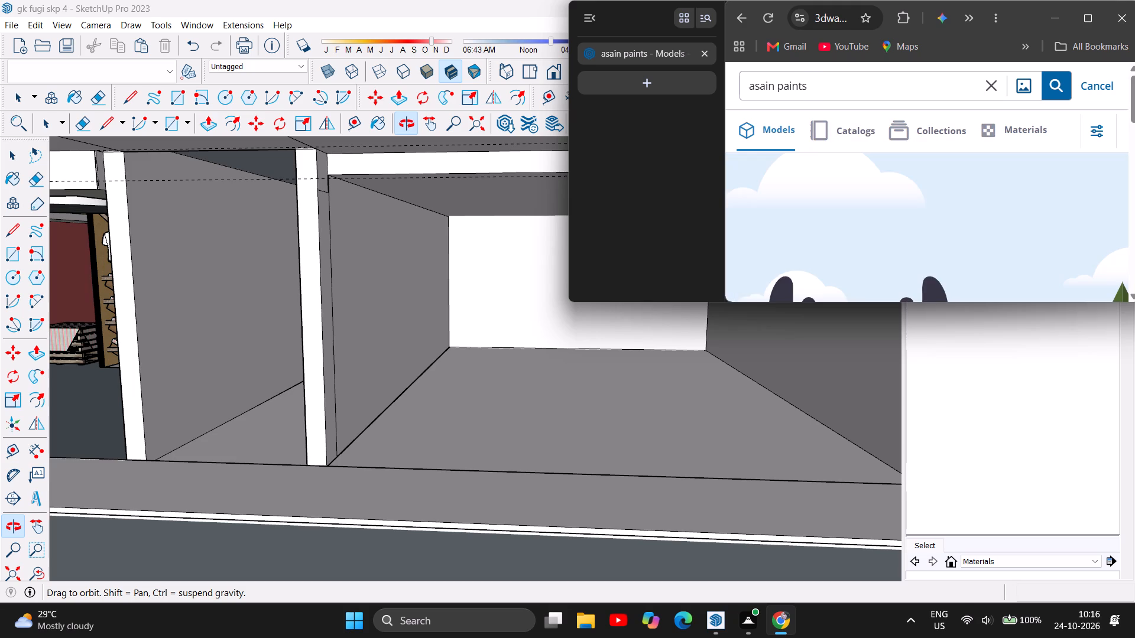
click(850, 88)
scroll(893, 139, down, 2)
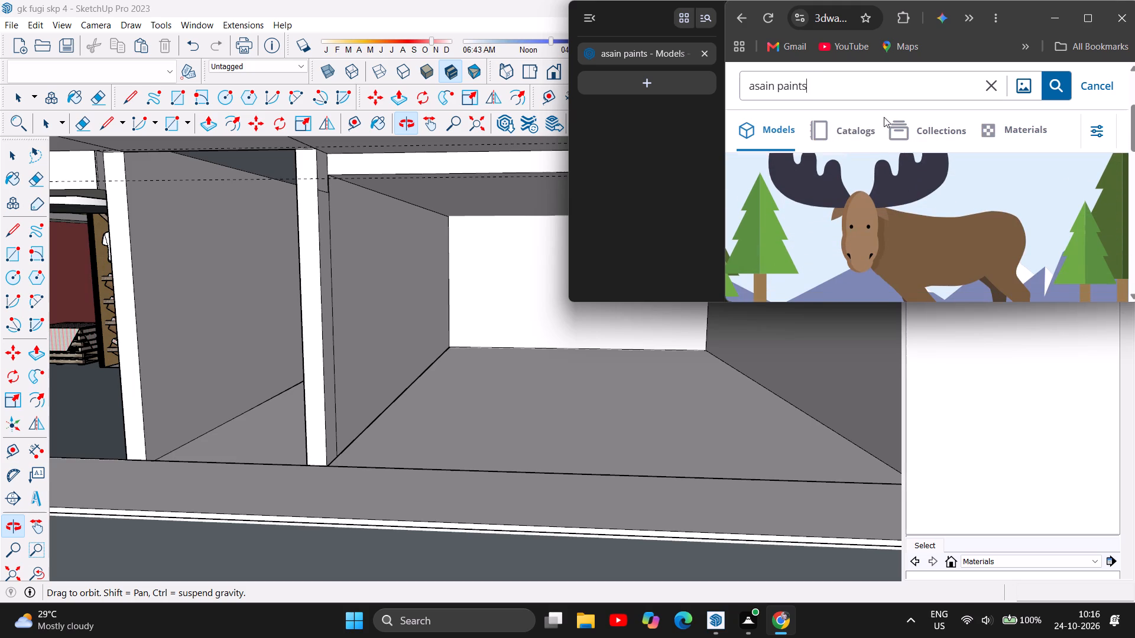
Change the 3D Warehouse search to "asain colour" and check its models and catalogs results.
click(778, 92)
click(810, 84)
key(BackSpace)
key(BackSpace)
key(BackSpace)
key(BackSpace)
key(BackSpace)
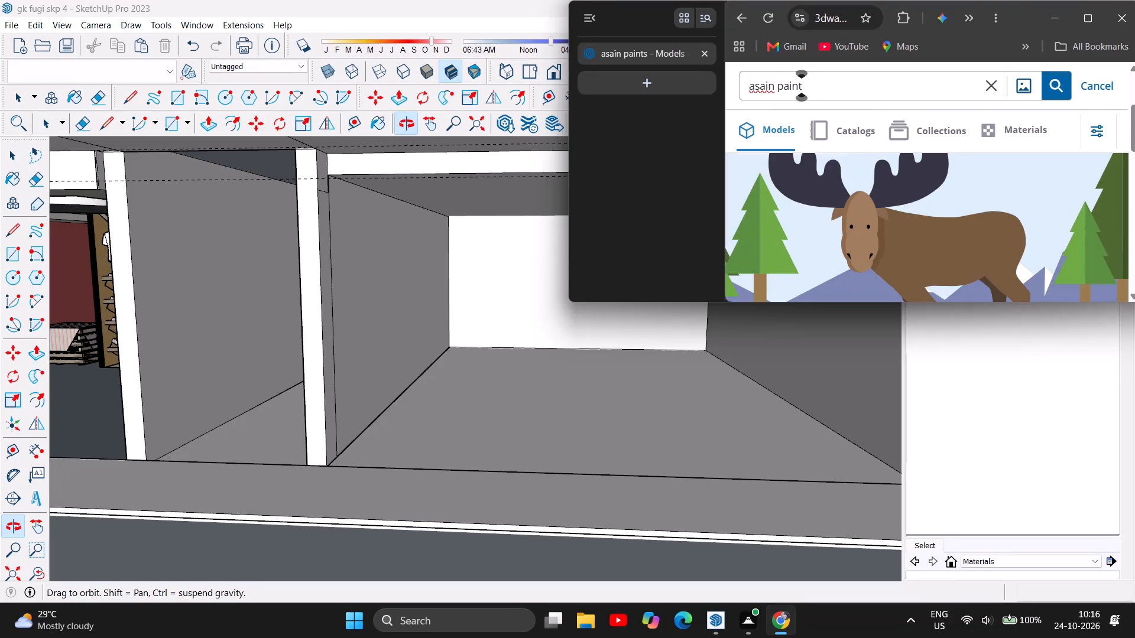
key(BackSpace)
text(colour)
click(1068, 82)
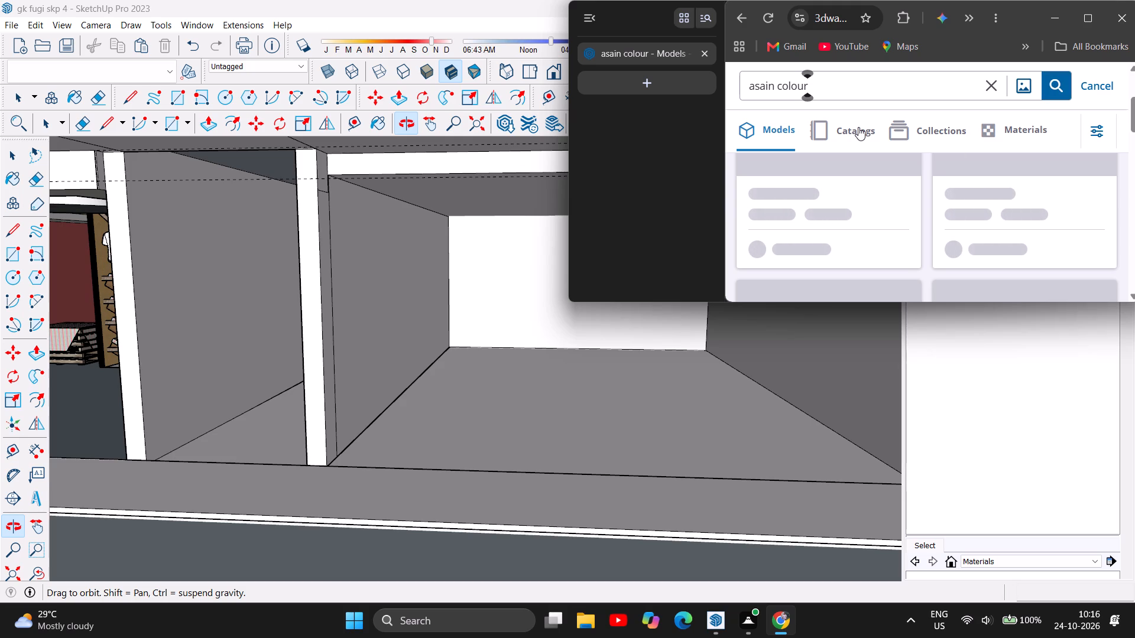
click(836, 125)
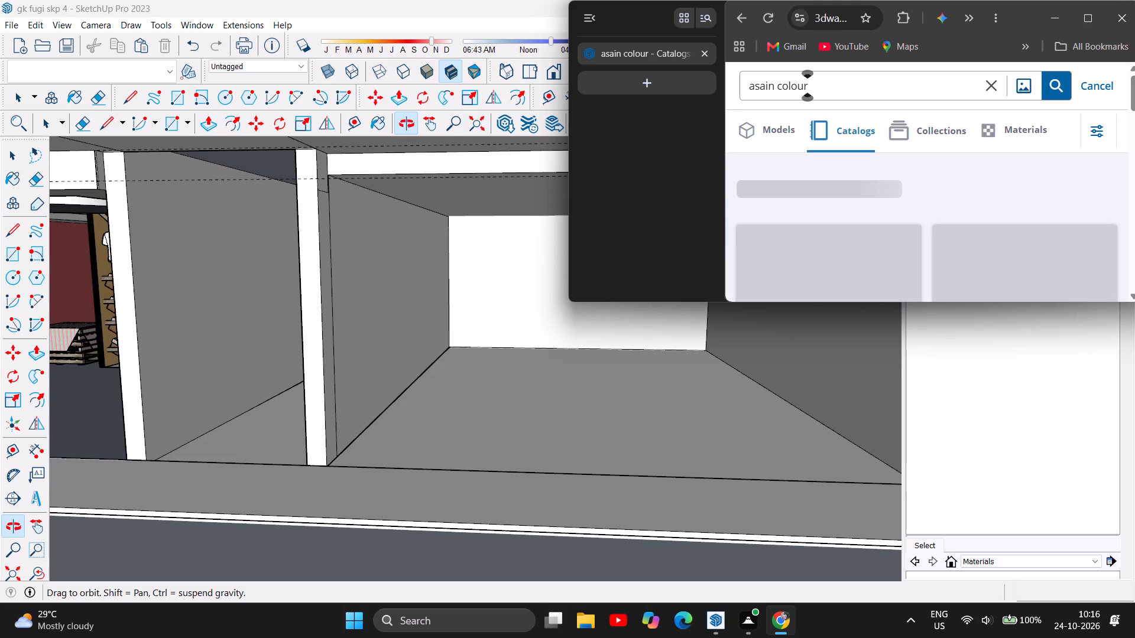
Shorten the search term to "colour", check the collections and materials categories, and run the search for models.
click(774, 86)
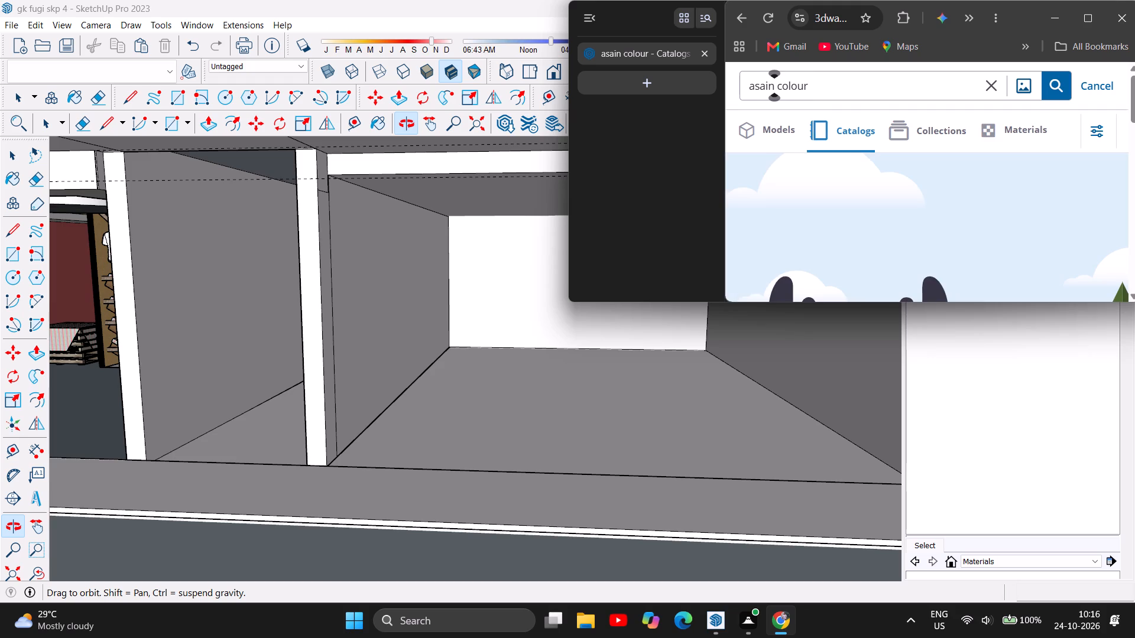
key(BackSpace)
key(BackSpace)
key(BackSpace)
key(BackSpace)
key(BackSpace)
key(BackSpace)
key(BackSpace)
key(BackSpace)
key(BackSpace)
key(BackSpace)
click(950, 128)
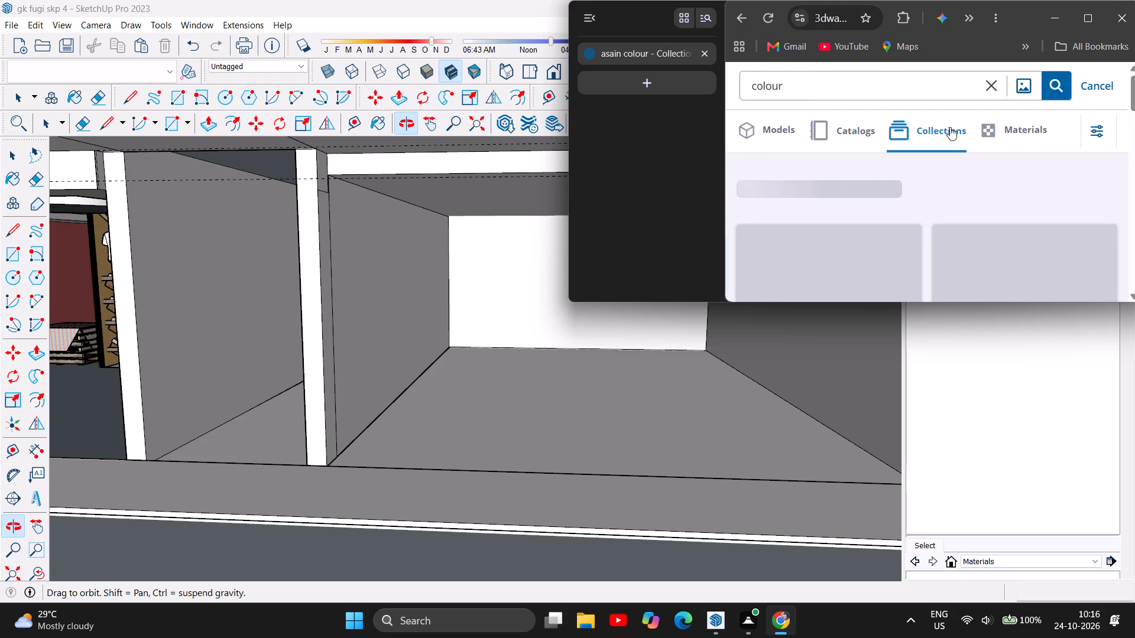
click(980, 142)
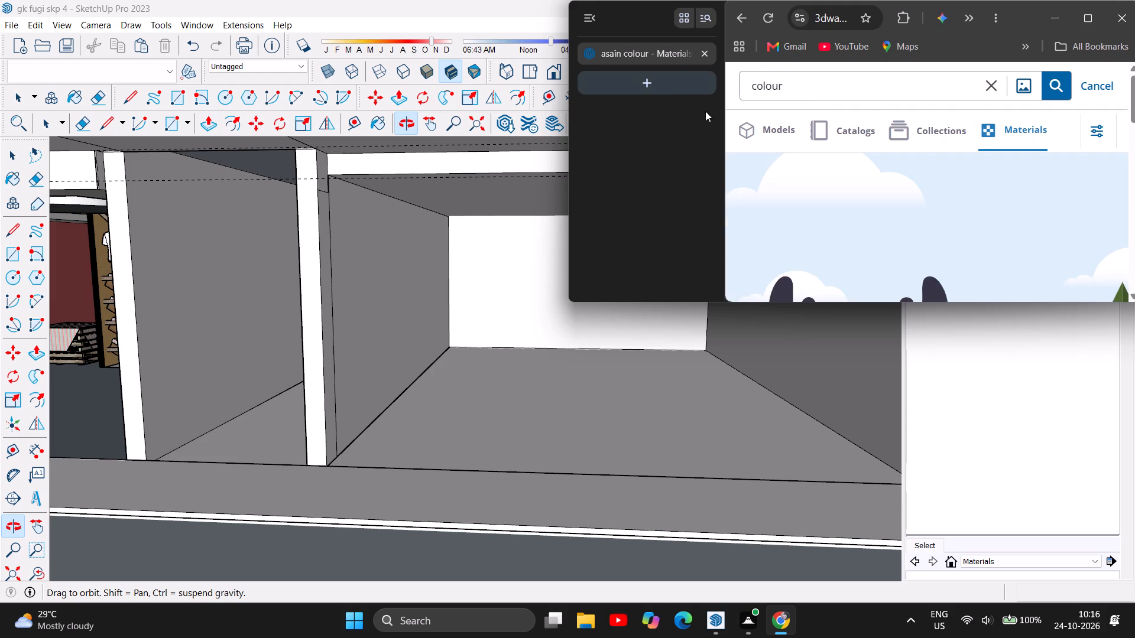
click(748, 119)
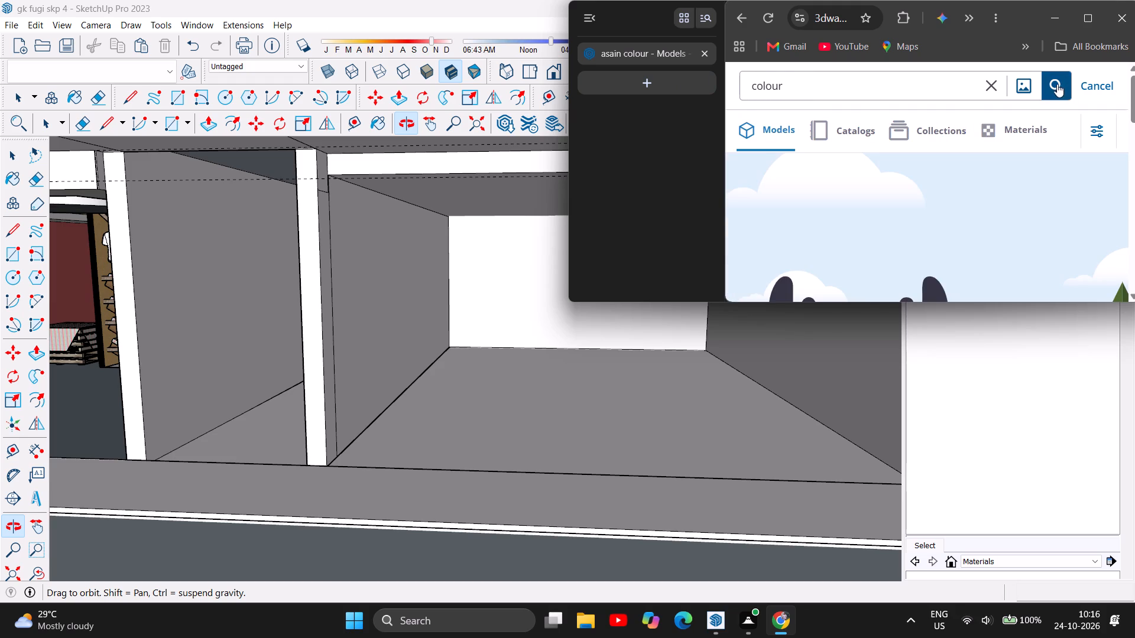
click(1057, 84)
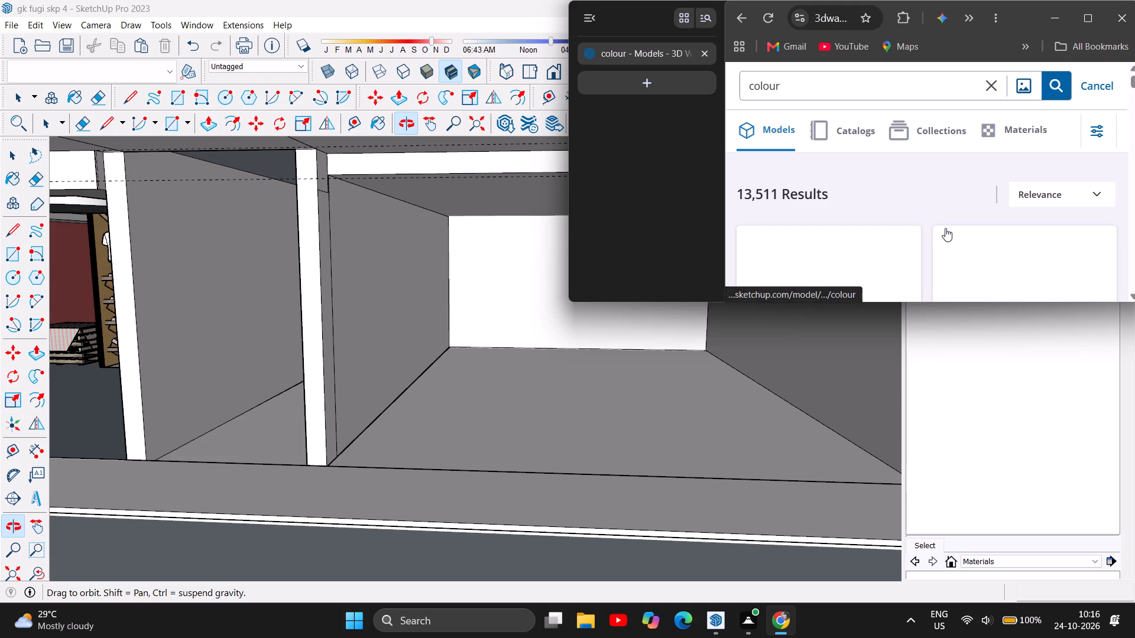
Look through the "colour" model results for a usable paint colour palette.
scroll(900, 232, down, 1)
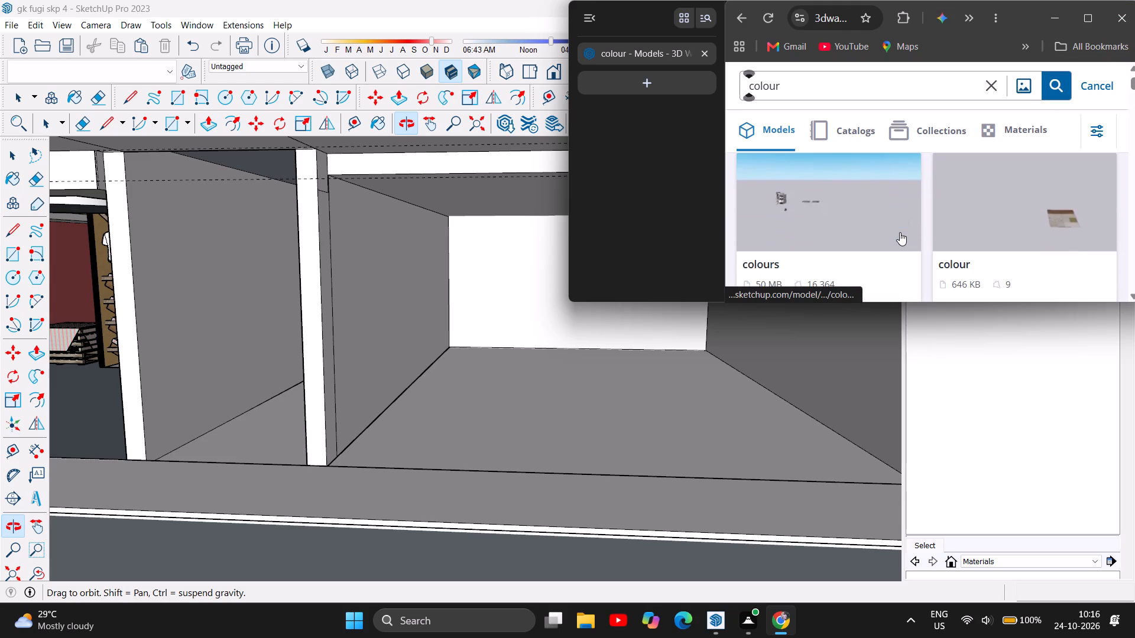
scroll(900, 232, down, 4)
scroll(900, 232, up, 1)
scroll(900, 232, down, 2)
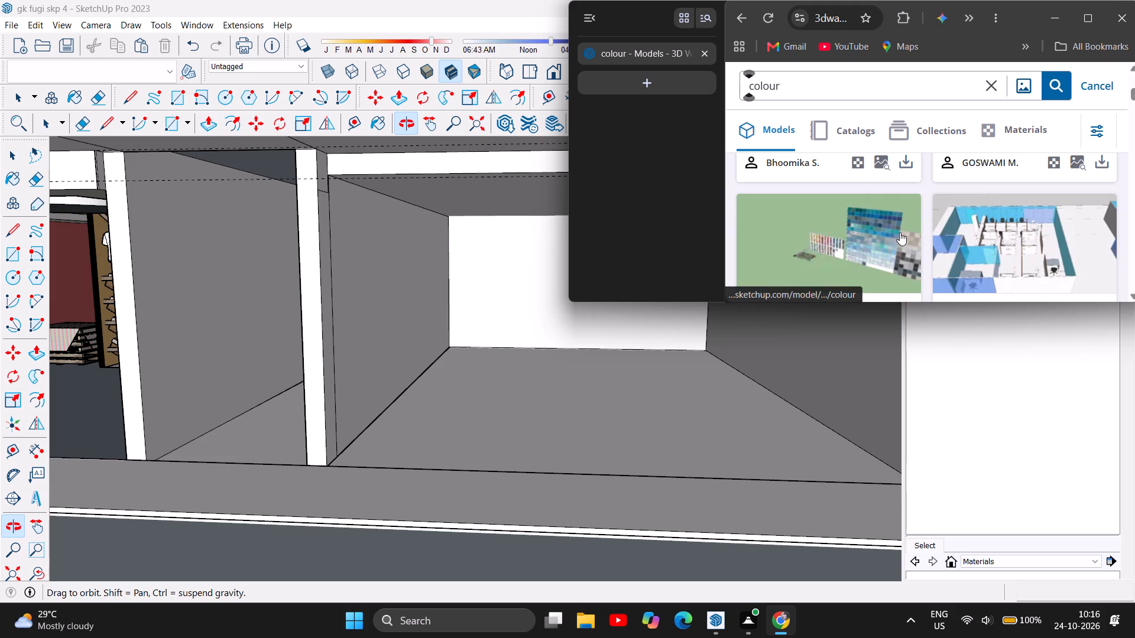
scroll(900, 232, down, 5)
scroll(900, 232, up, 2)
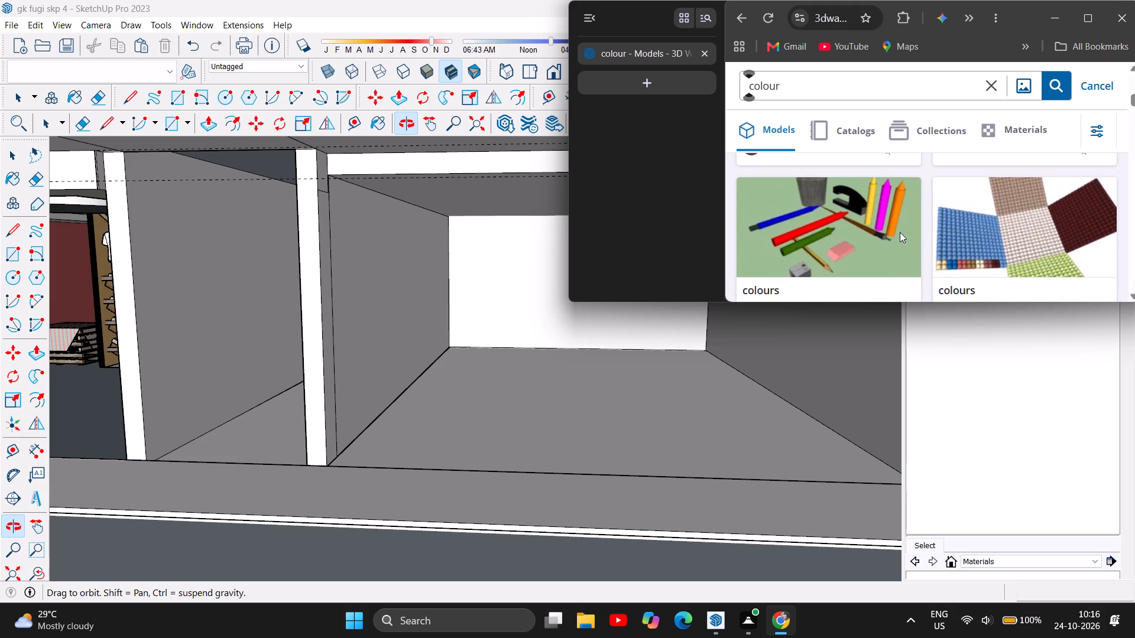
scroll(900, 232, down, 8)
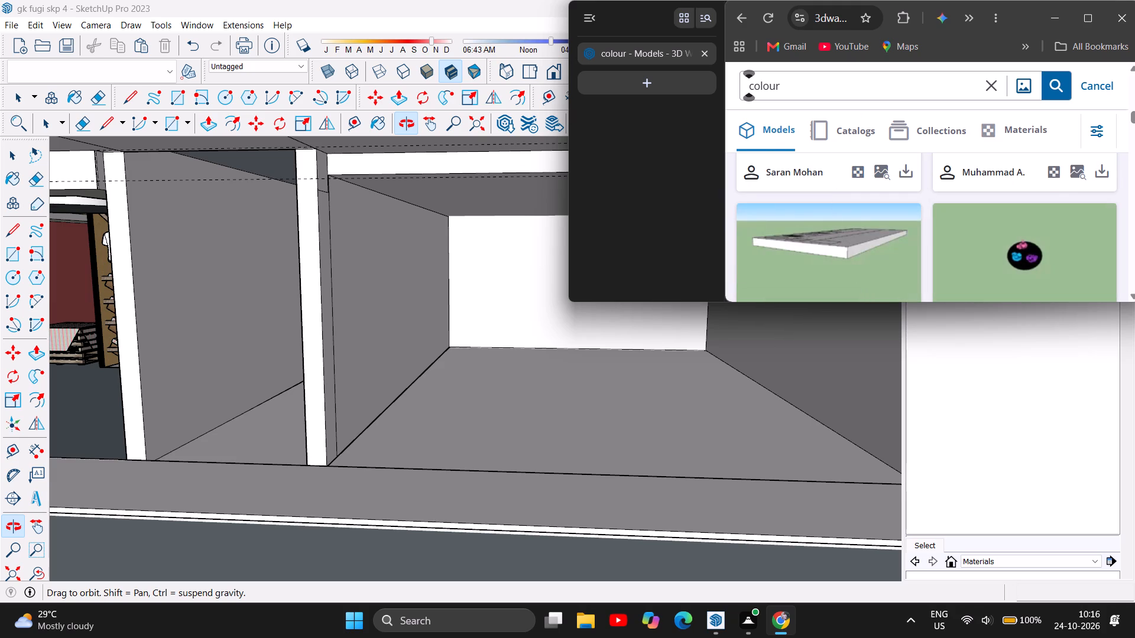
Search 3D Warehouse for "asain paint" and check the models results.
click(987, 90)
text(asa)
key(i)
key(n)
key(space)
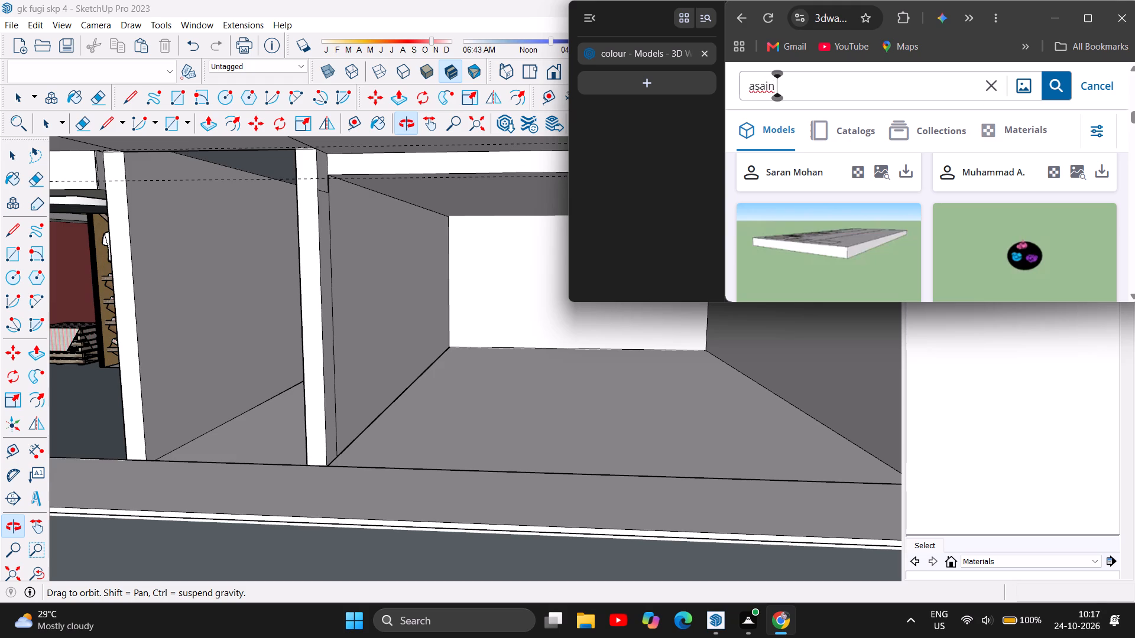
text(pai)
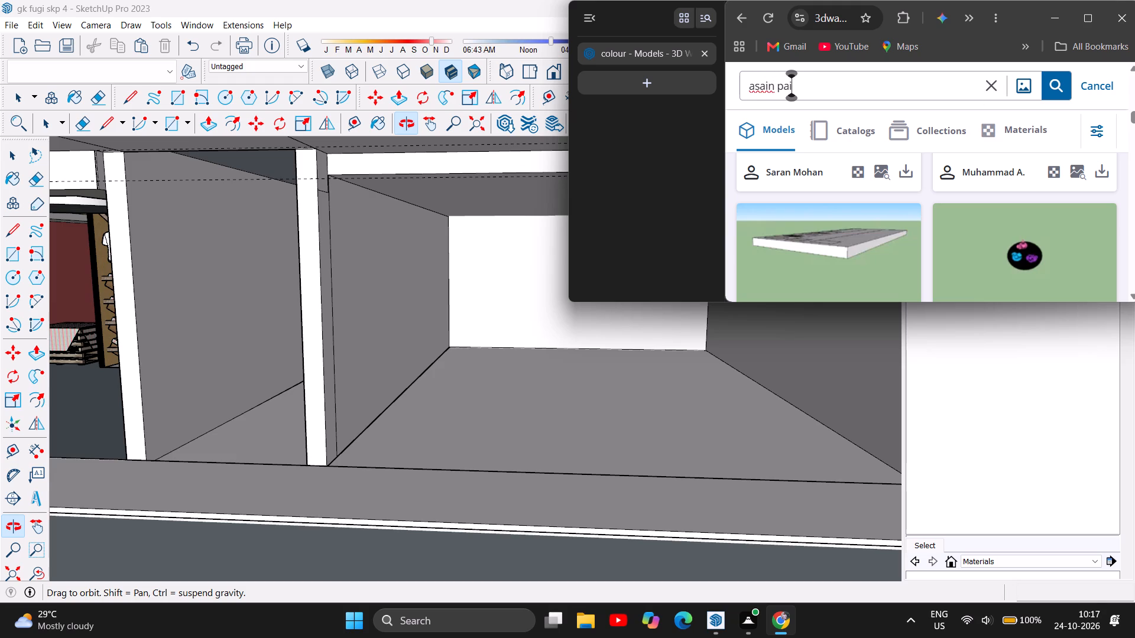
key(n)
key(t)
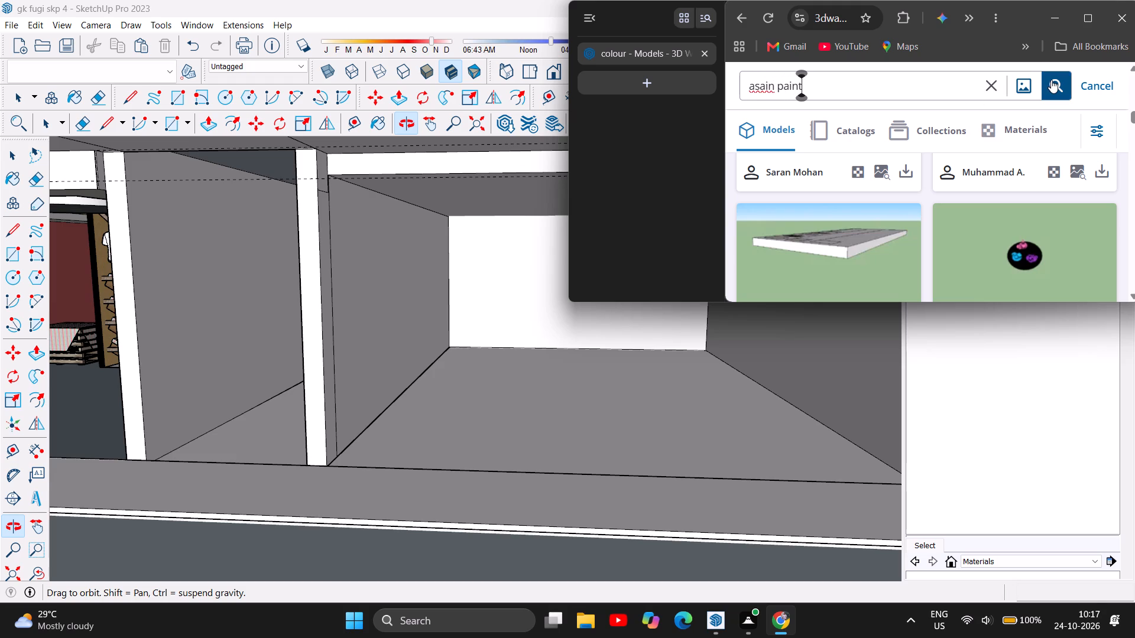
click(1051, 80)
scroll(893, 182, down, 3)
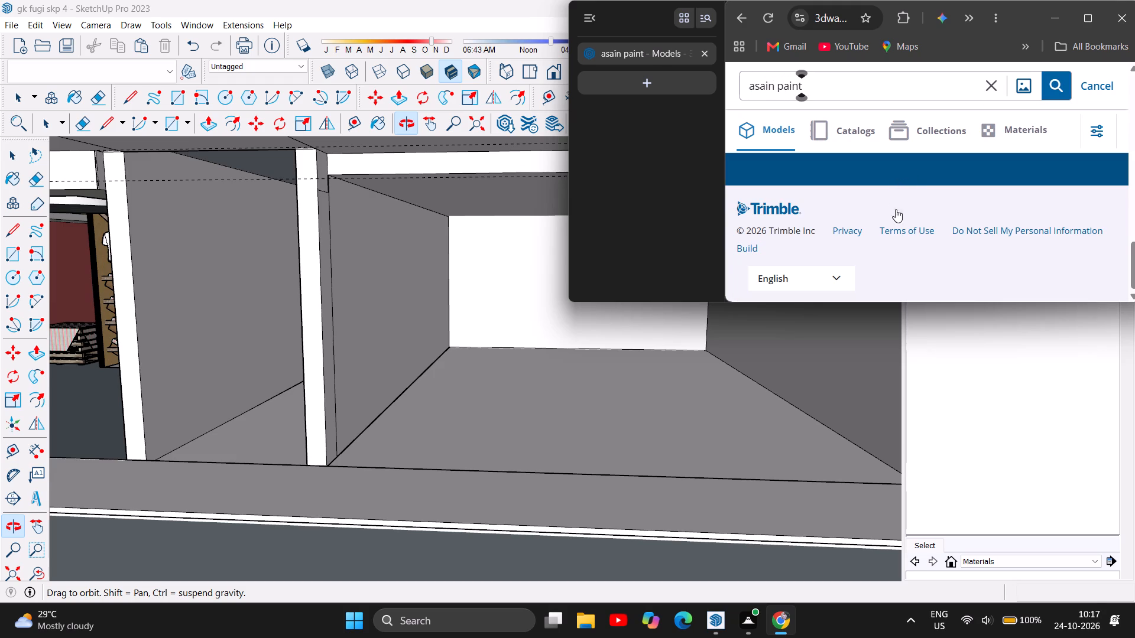
scroll(896, 209, down, 2)
scroll(931, 267, up, 16)
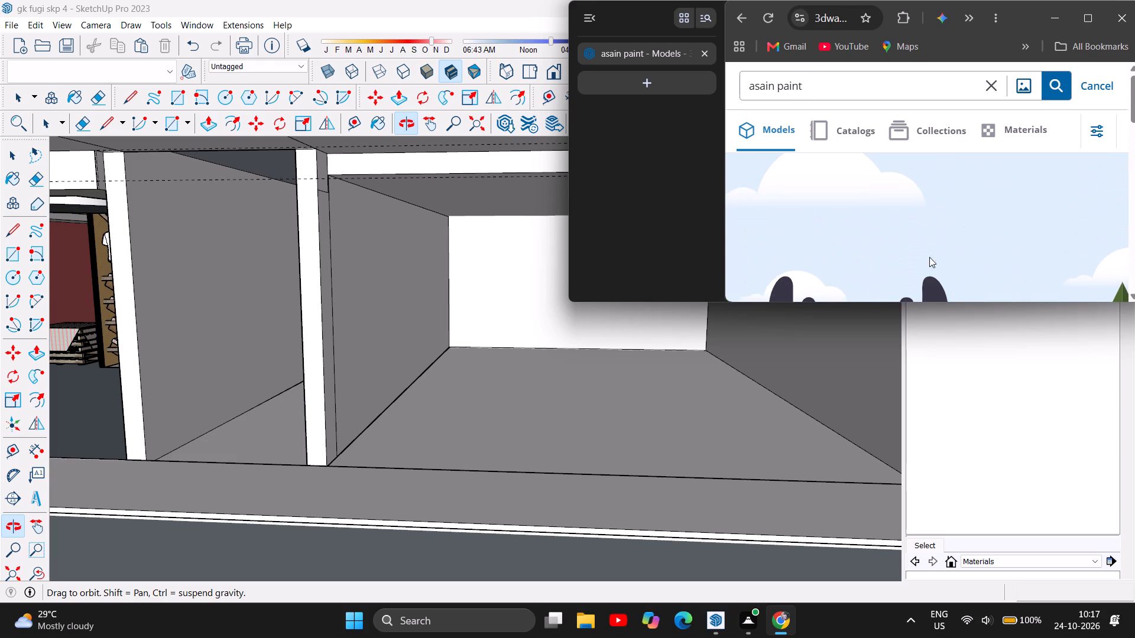
Rerun the "asain paint" search and check its catalogs, collections and materials categories.
click(1058, 77)
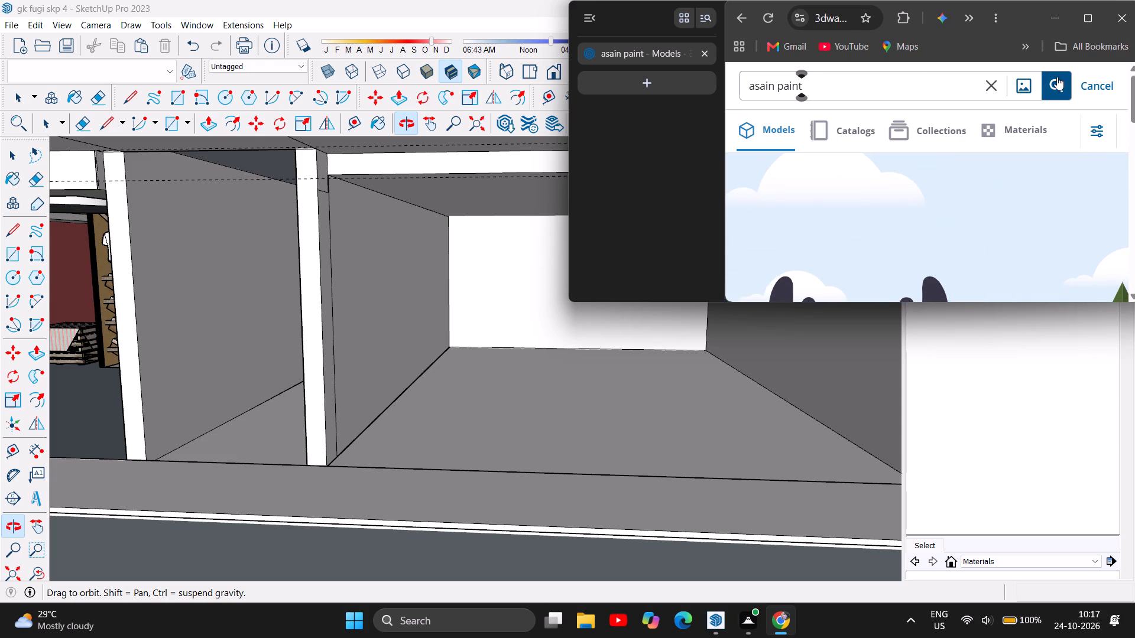
double_click(1057, 77)
click(844, 117)
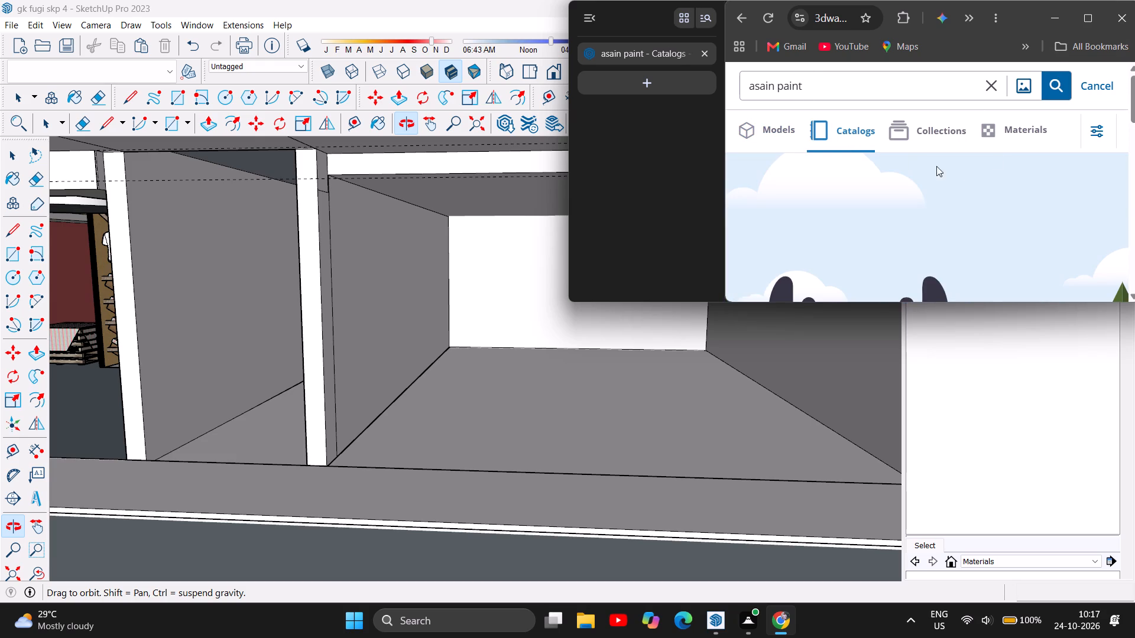
click(934, 121)
click(993, 122)
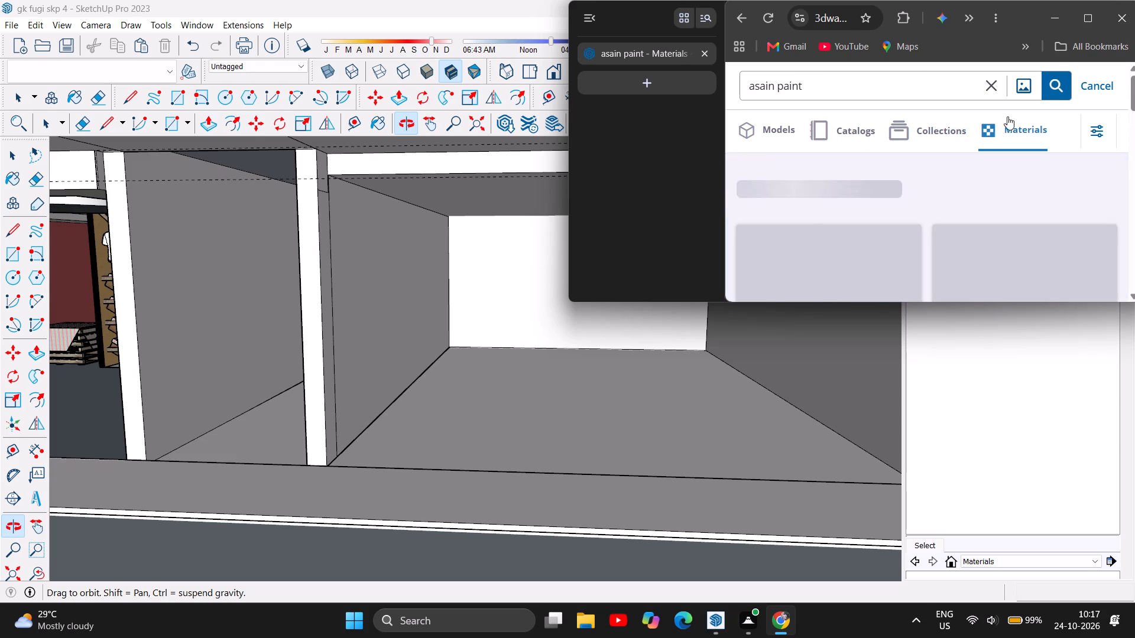
click(1052, 84)
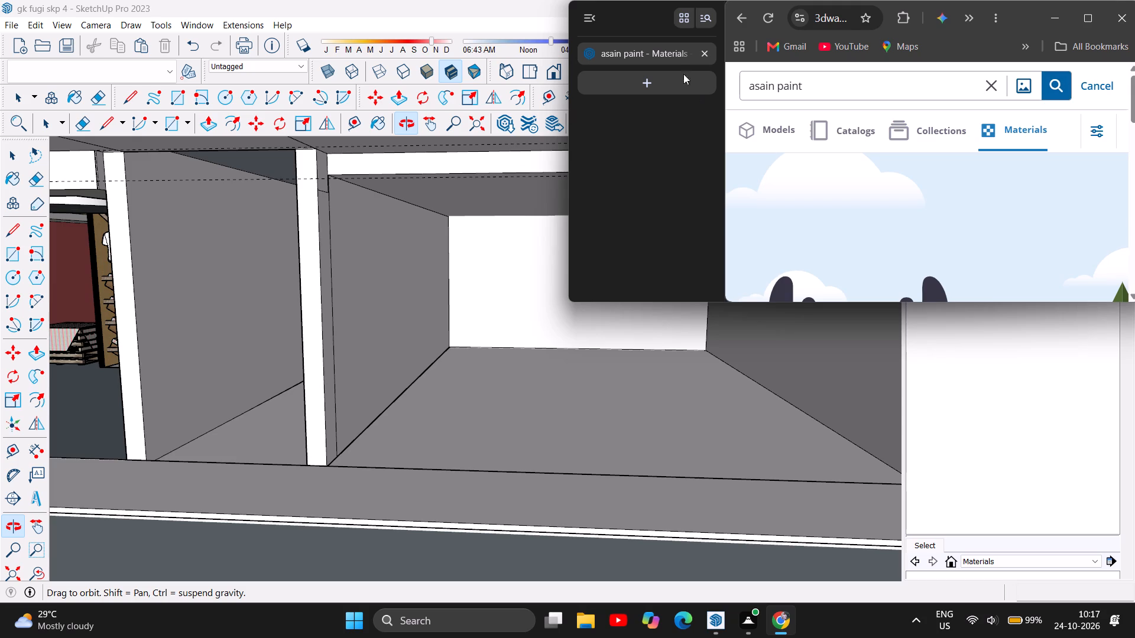
Switch to SketchUp, import the marble swatch file "11" from Downloads and place it on the ground beside the building.
double_click(488, 481)
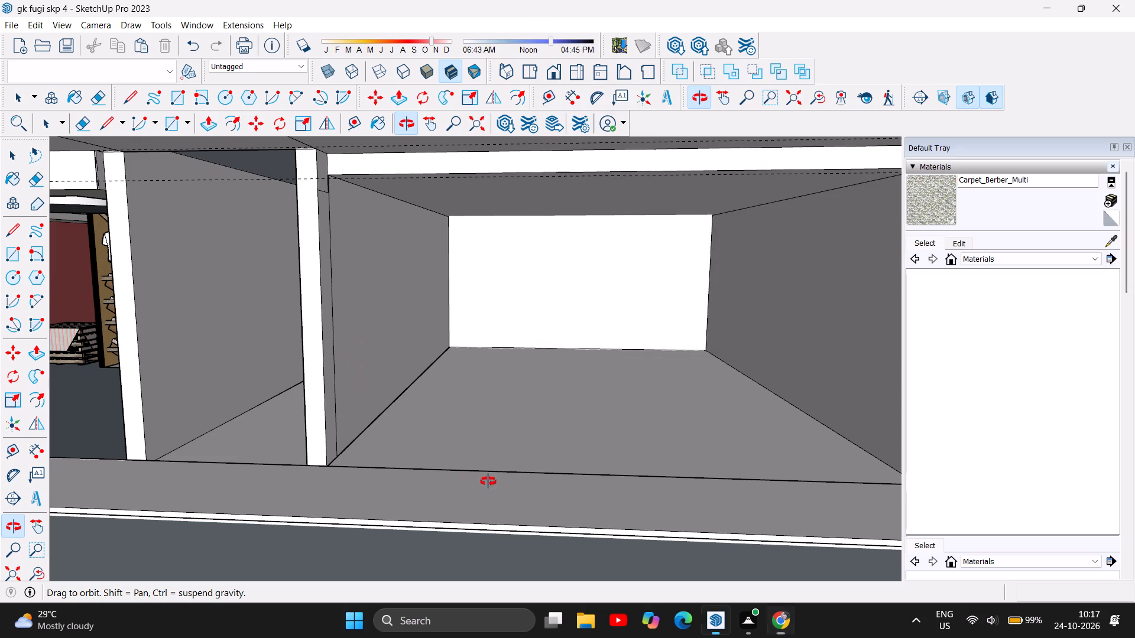
scroll(505, 405, down, 3)
scroll(534, 507, down, 4)
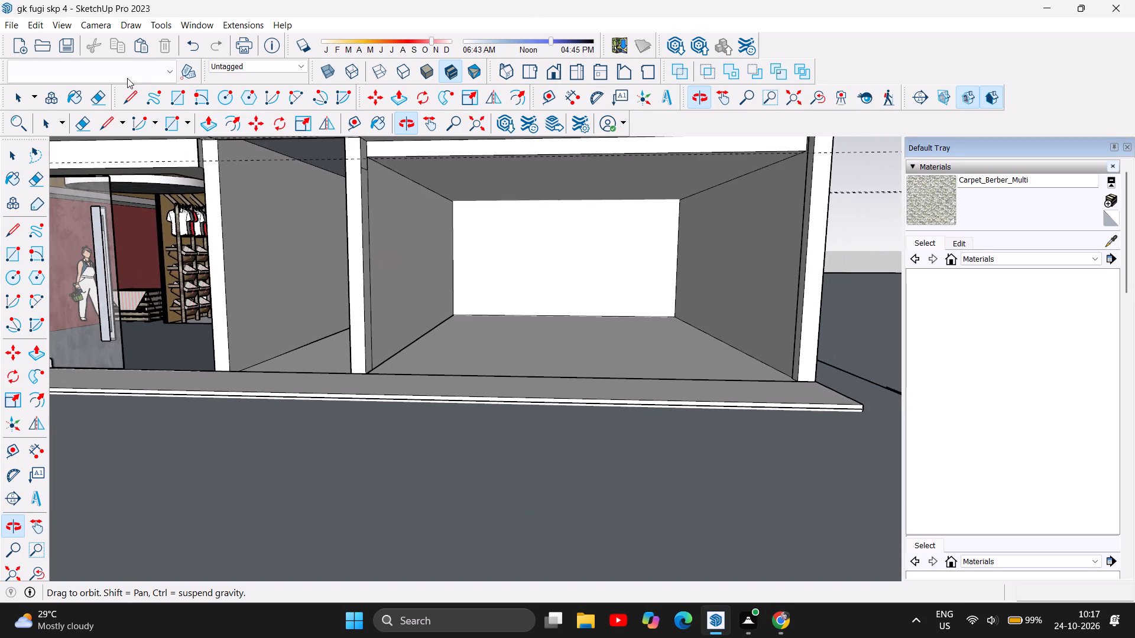
double_click(14, 25)
click(14, 25)
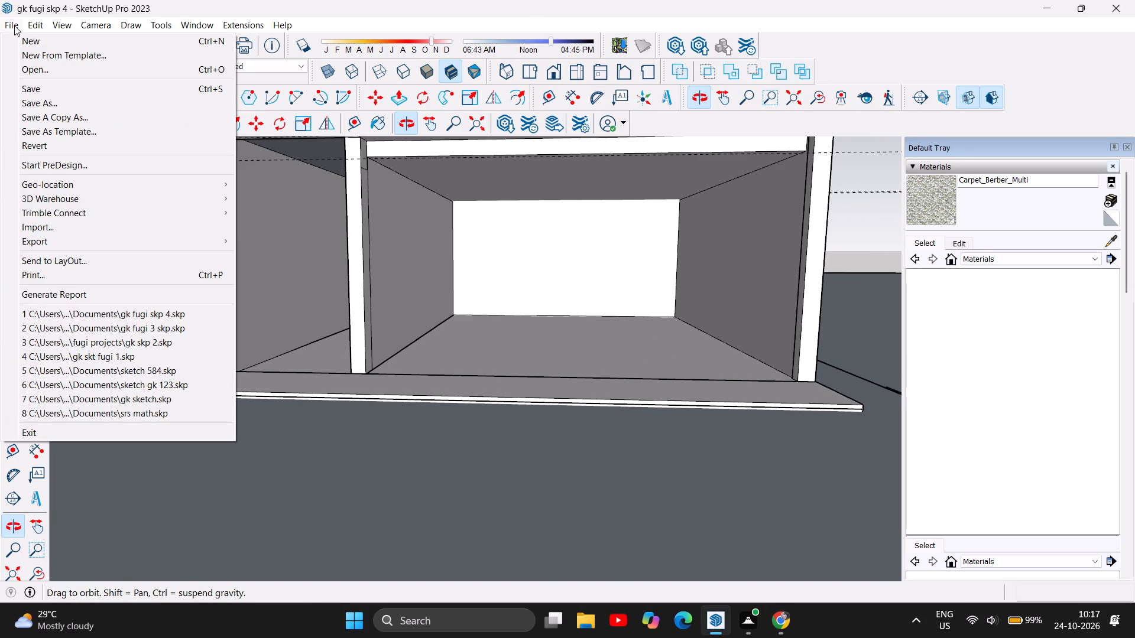
click(51, 230)
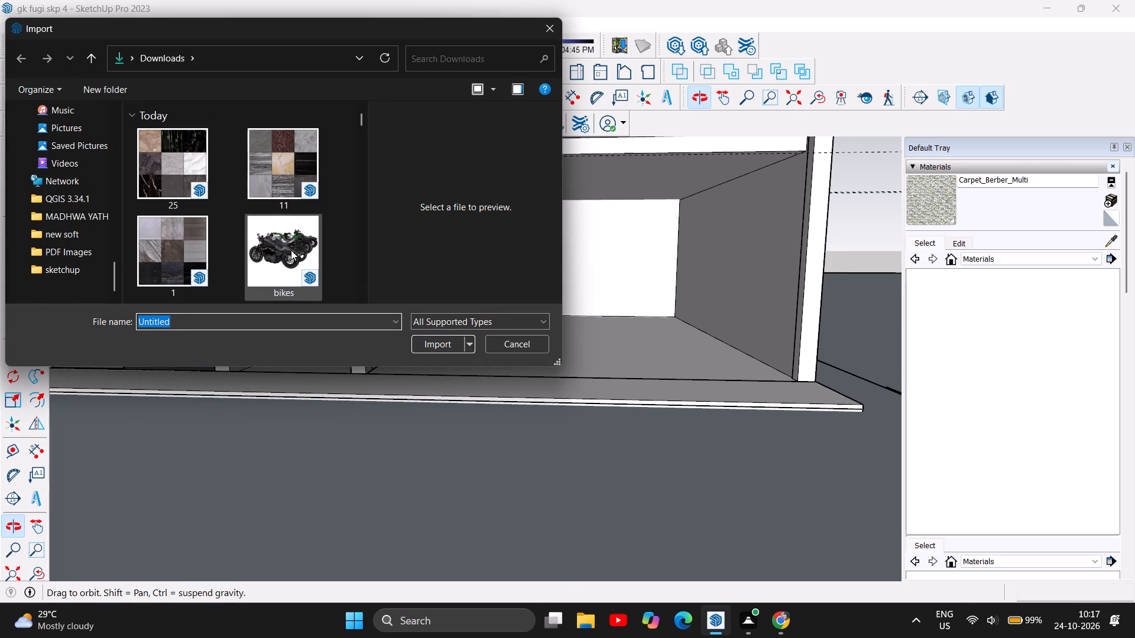
click(273, 168)
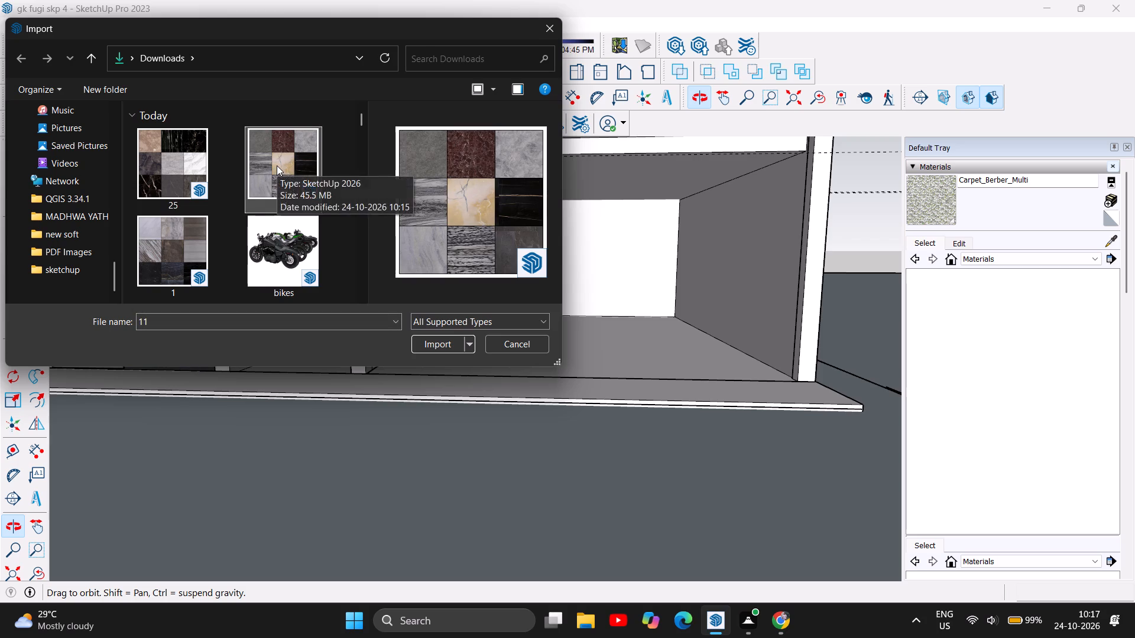
click(440, 344)
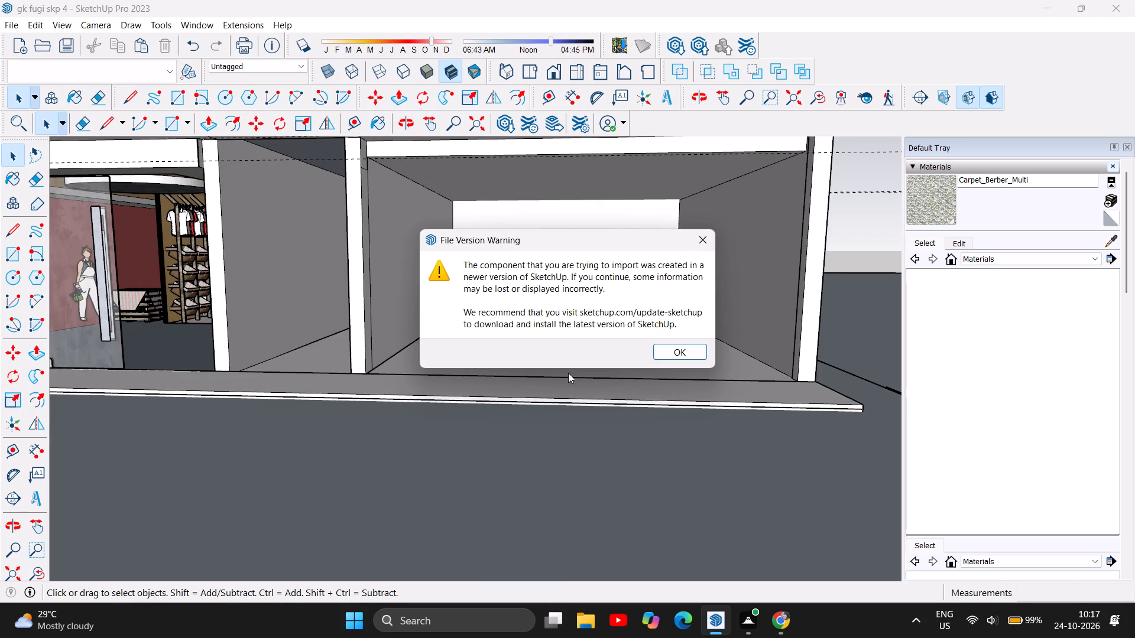
click(689, 355)
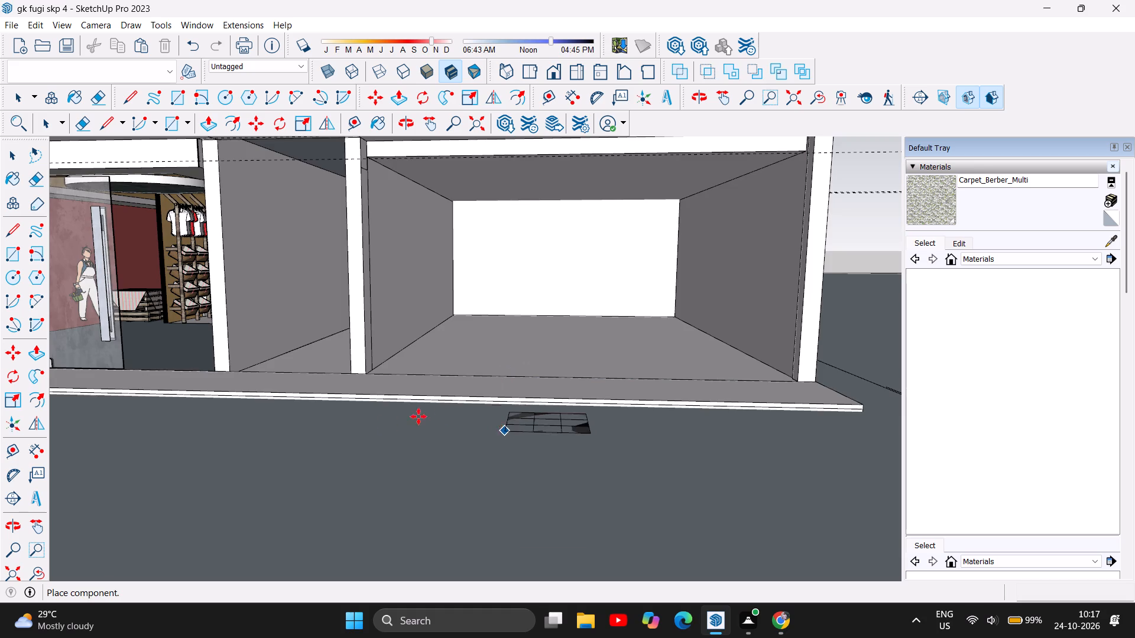
scroll(375, 437, down, 14)
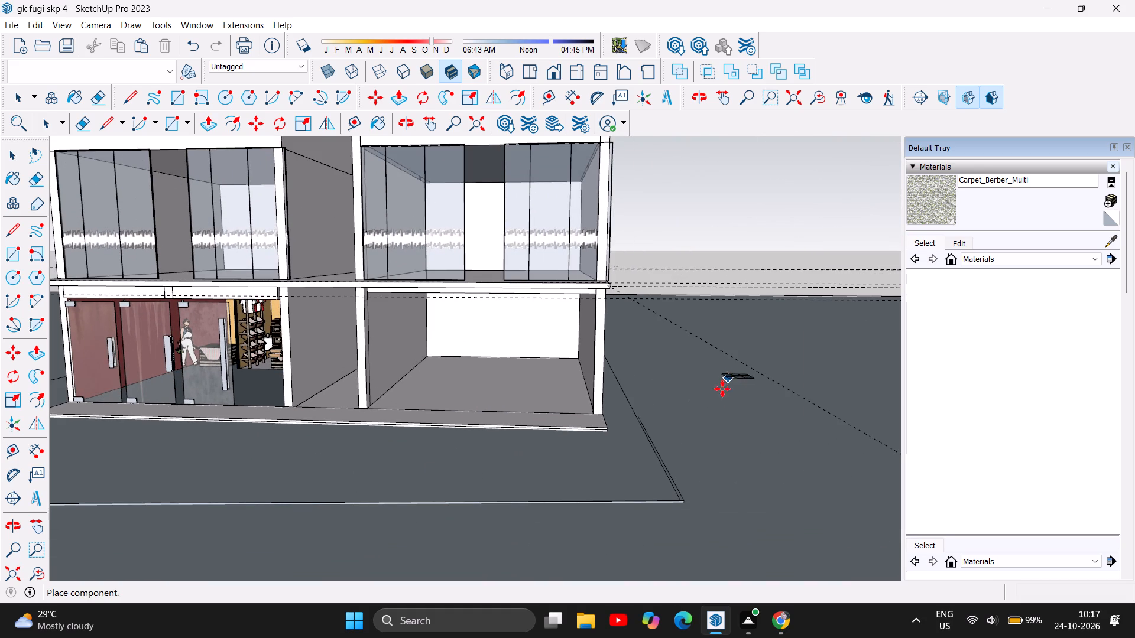
click(694, 410)
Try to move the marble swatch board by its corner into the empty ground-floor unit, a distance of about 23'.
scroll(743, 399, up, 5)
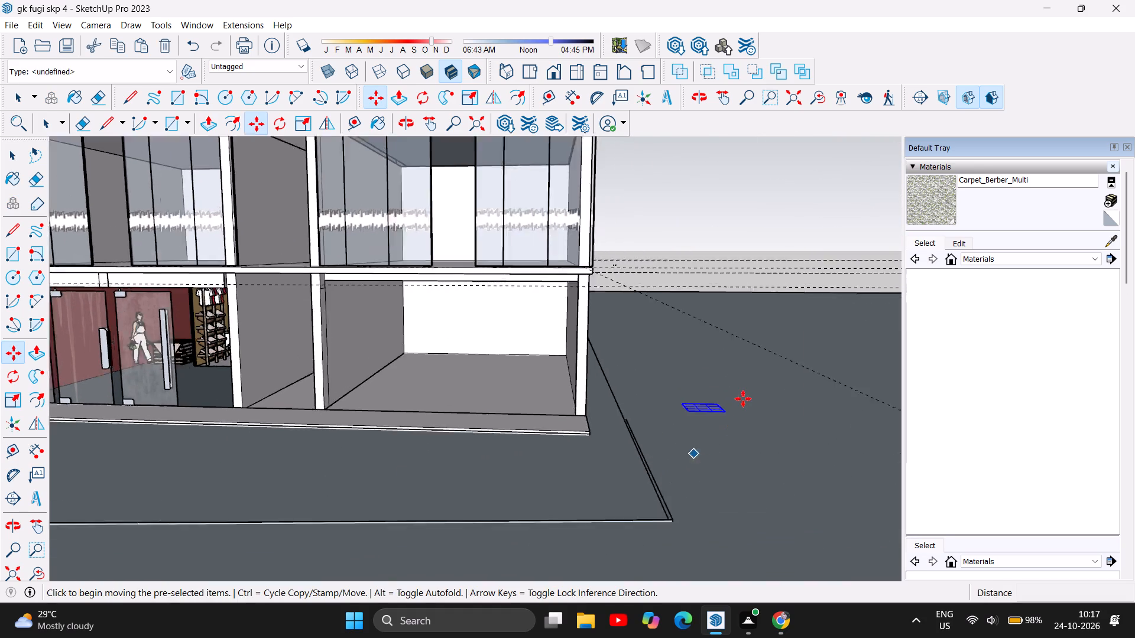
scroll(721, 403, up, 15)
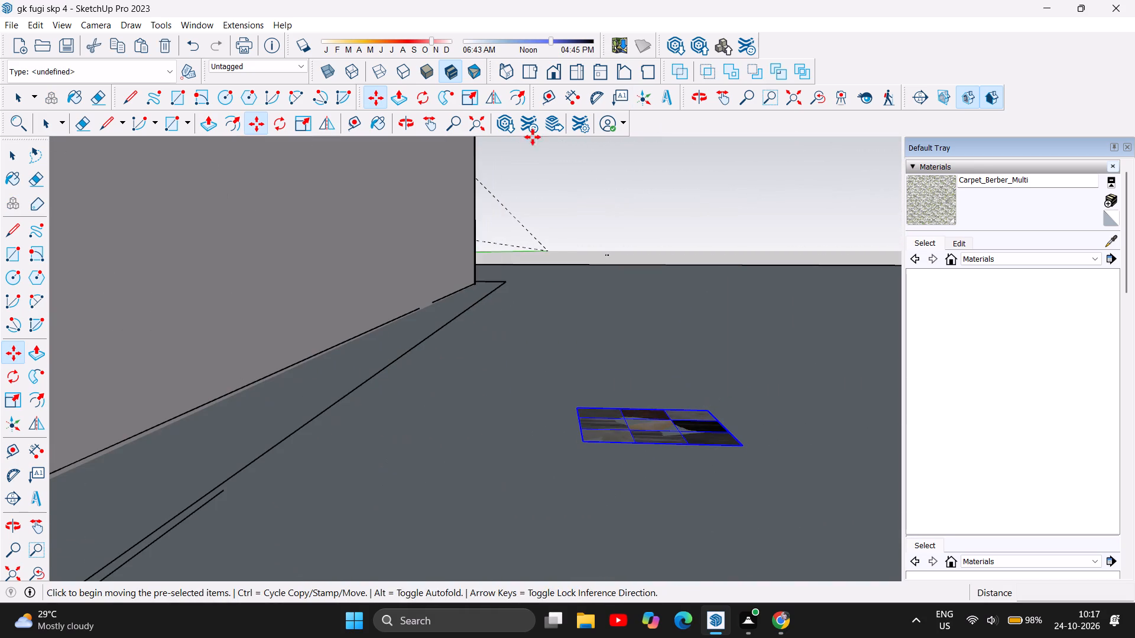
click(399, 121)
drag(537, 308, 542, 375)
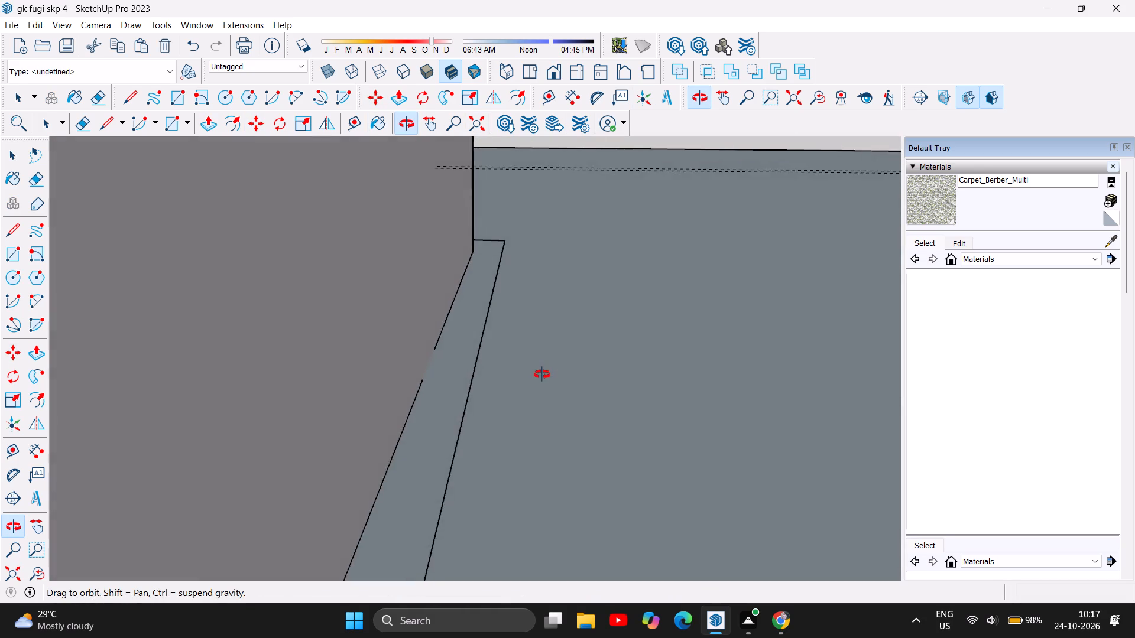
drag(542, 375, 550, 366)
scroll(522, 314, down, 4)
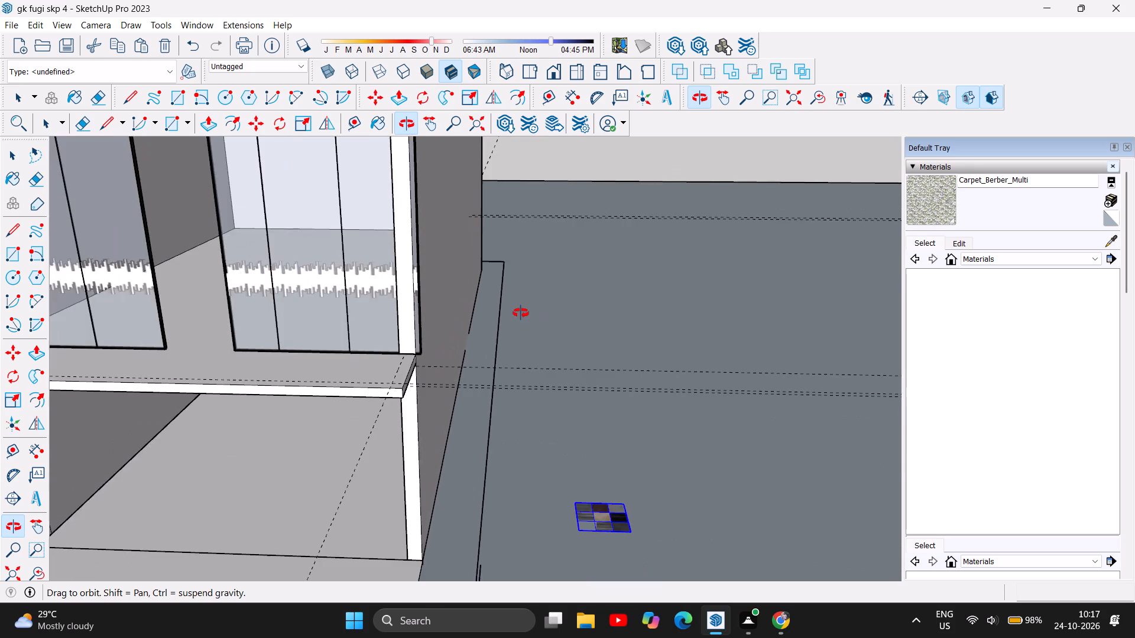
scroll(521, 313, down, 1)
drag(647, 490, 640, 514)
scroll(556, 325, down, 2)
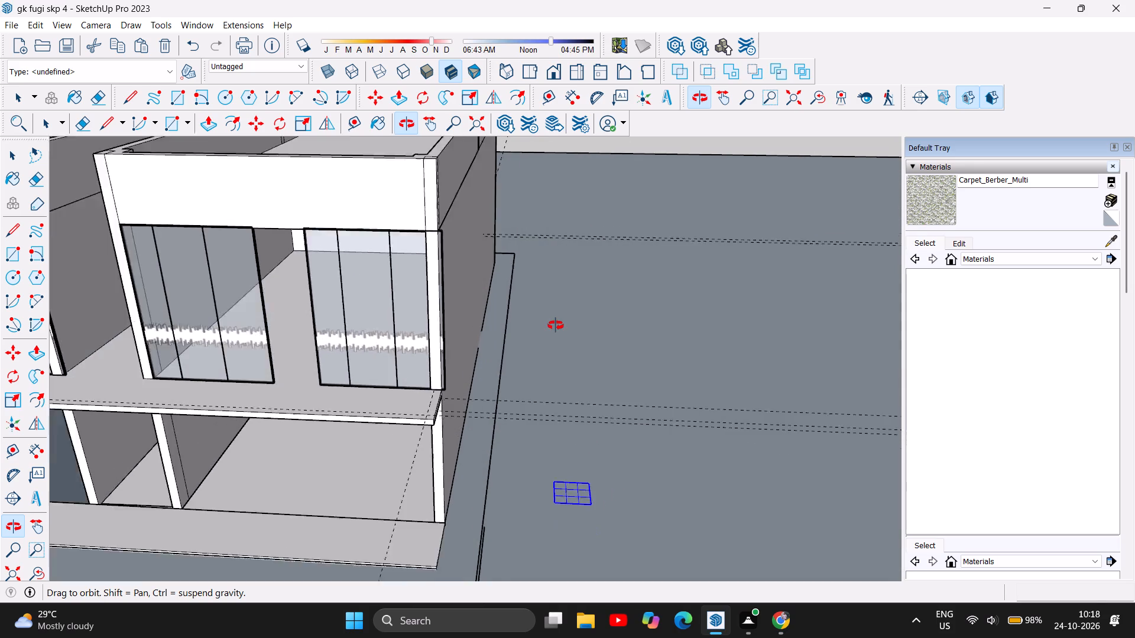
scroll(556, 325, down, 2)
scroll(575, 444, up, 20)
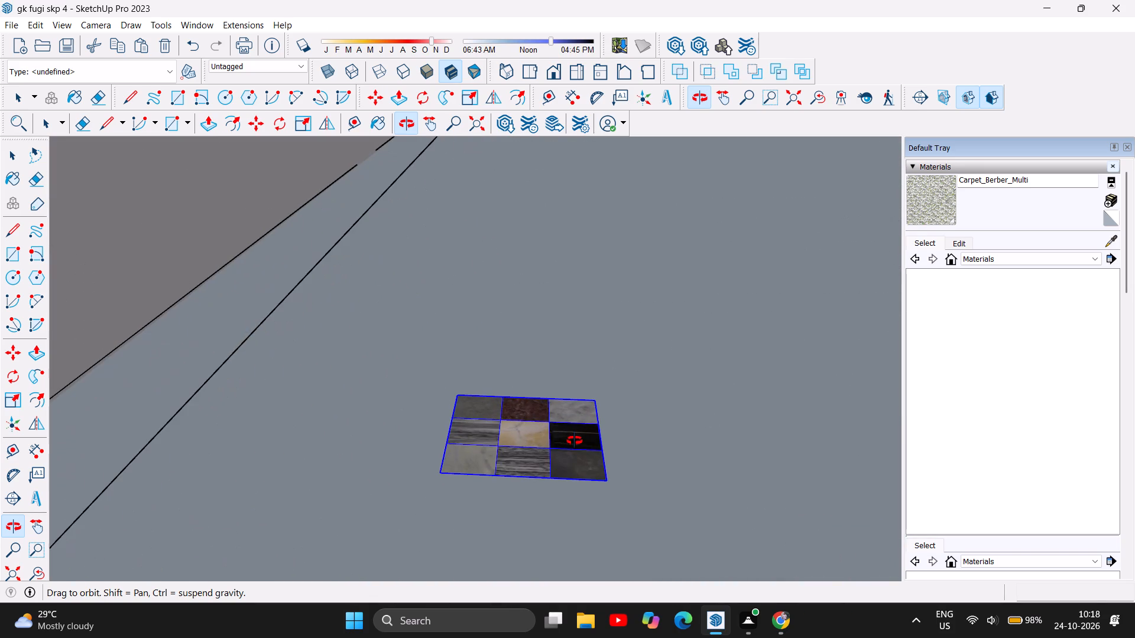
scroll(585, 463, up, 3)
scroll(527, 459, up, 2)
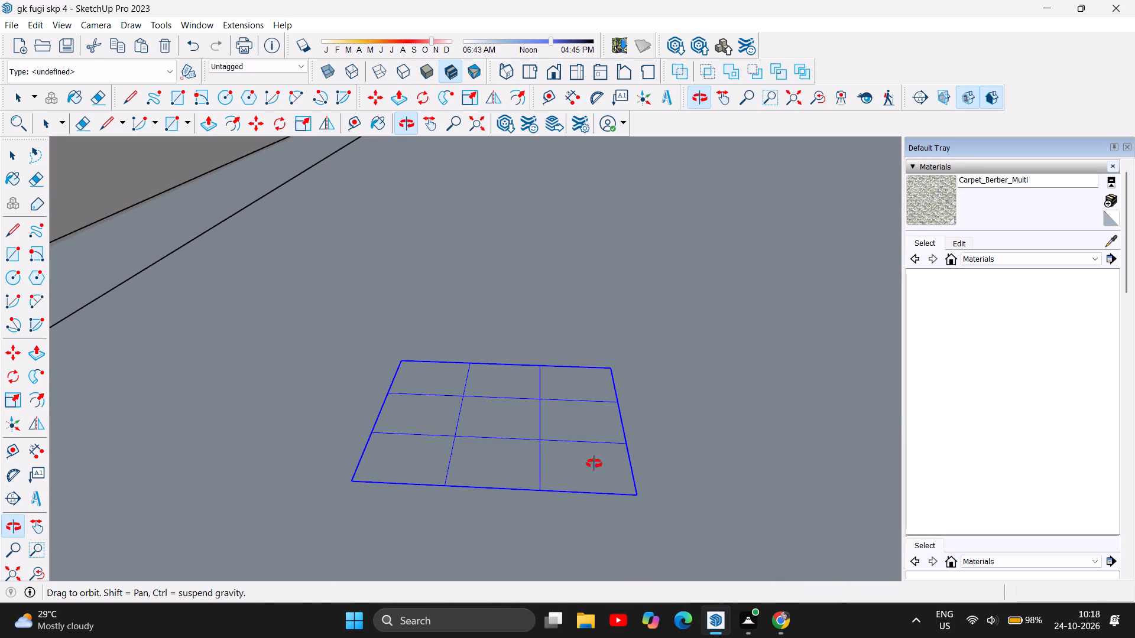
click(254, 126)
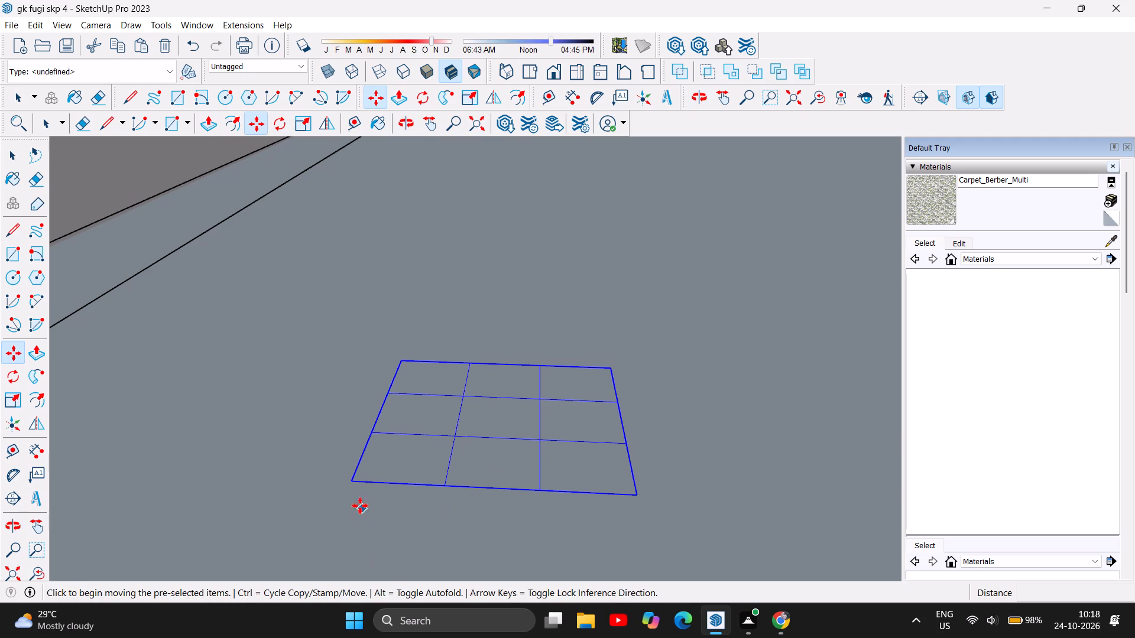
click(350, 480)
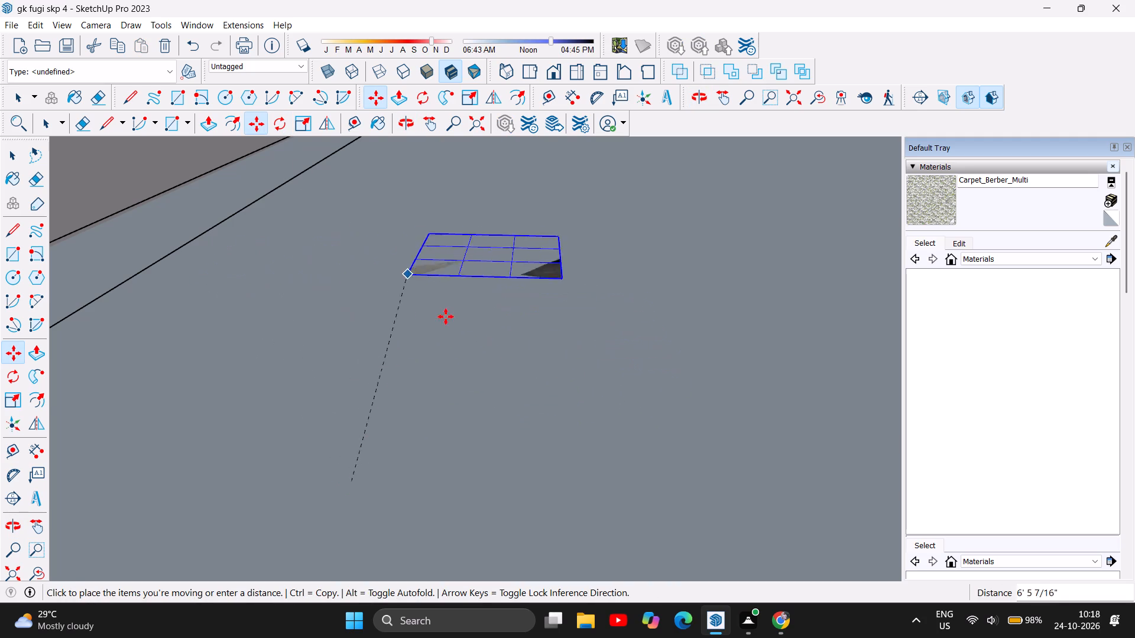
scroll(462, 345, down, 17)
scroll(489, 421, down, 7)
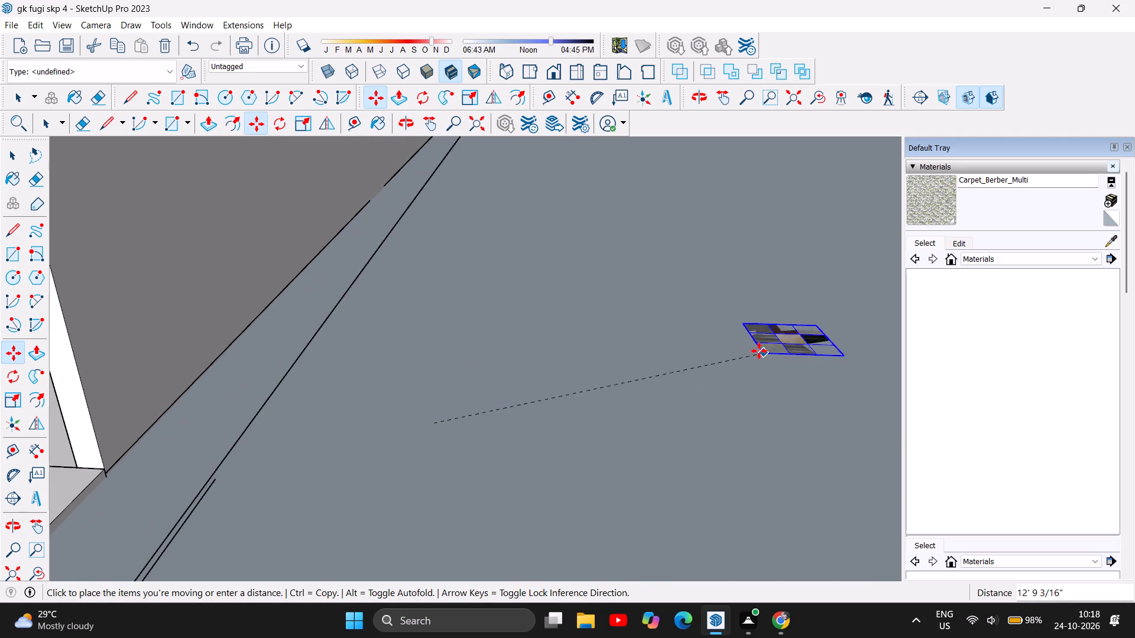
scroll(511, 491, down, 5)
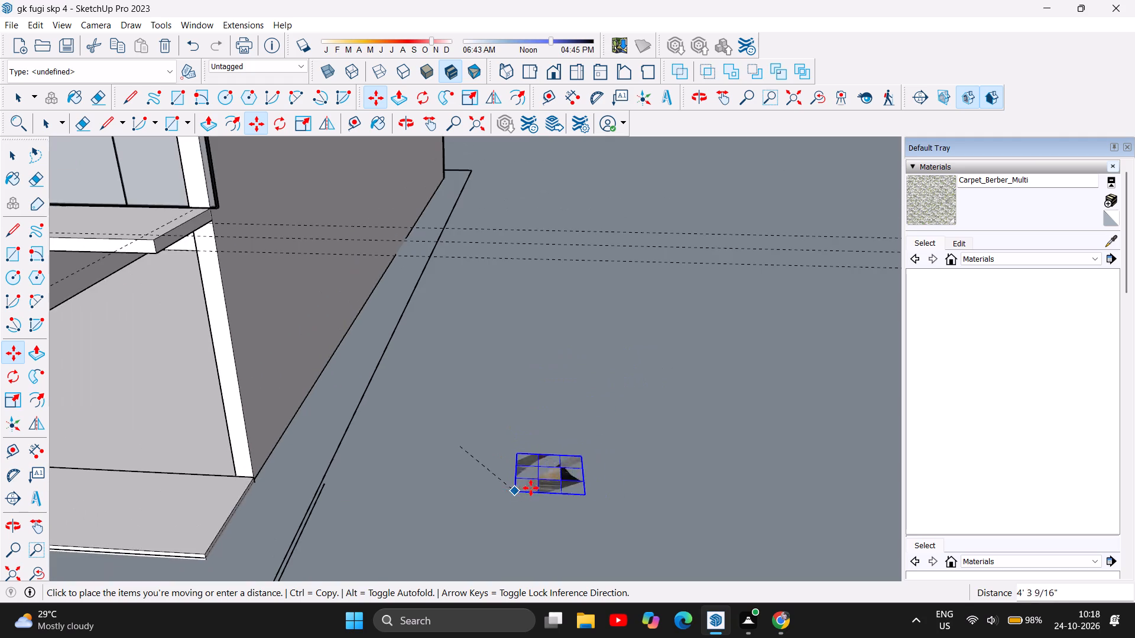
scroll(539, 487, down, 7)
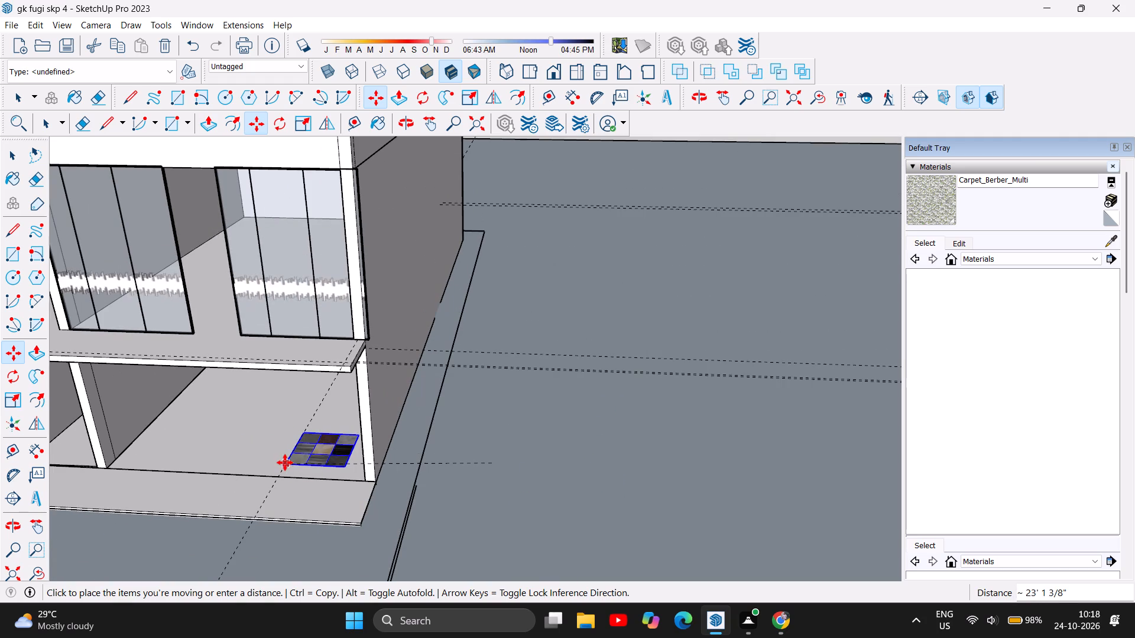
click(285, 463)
Move the marble swatch board about 25' by its corner onto the floor face of the empty ground-floor unit.
scroll(273, 452, up, 6)
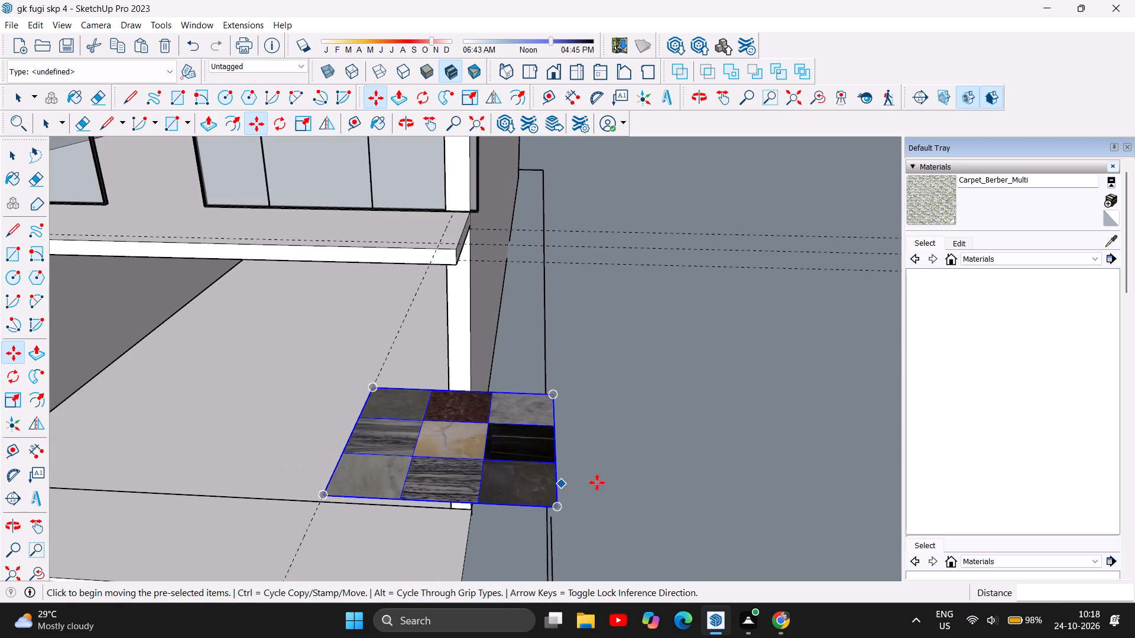
scroll(776, 400, down, 4)
scroll(479, 454, up, 3)
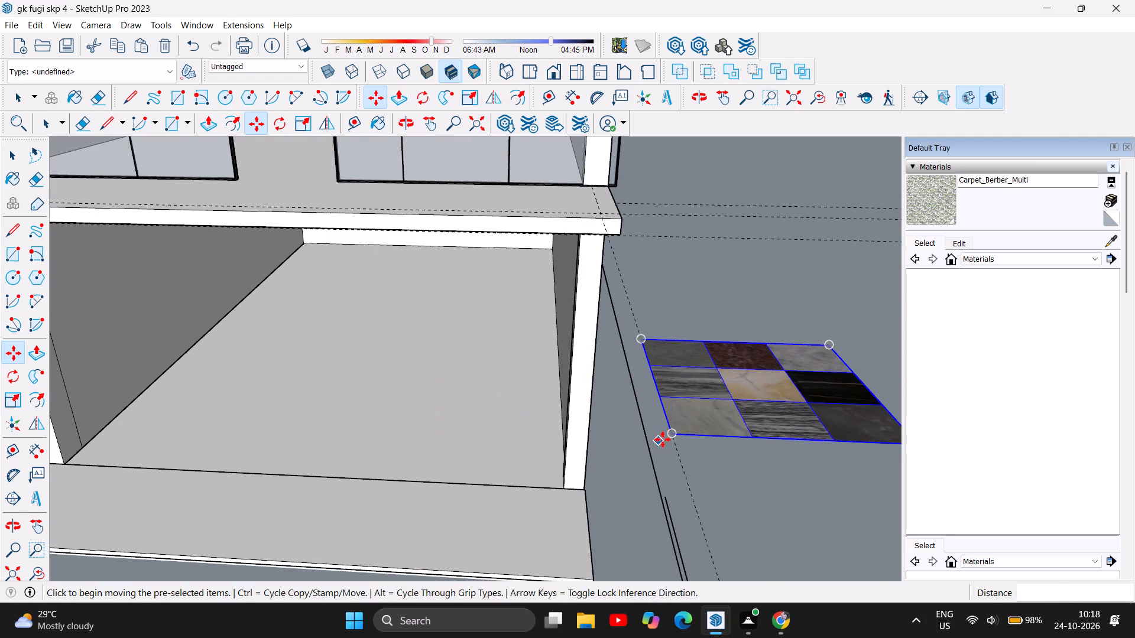
click(674, 432)
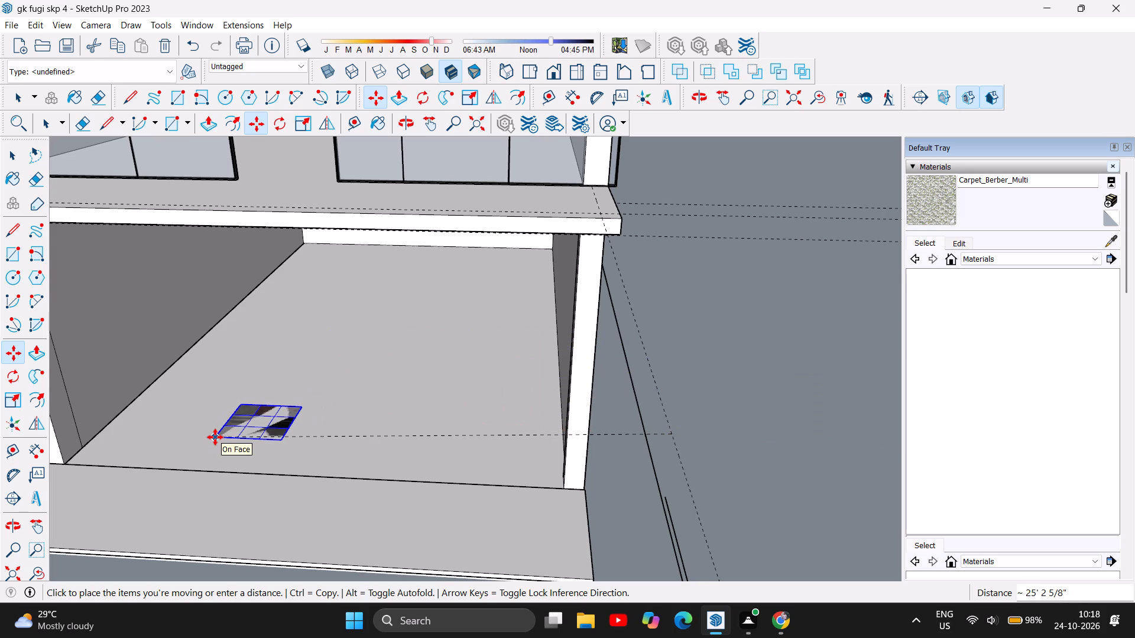
click(216, 437)
scroll(213, 459, up, 5)
scroll(266, 424, up, 3)
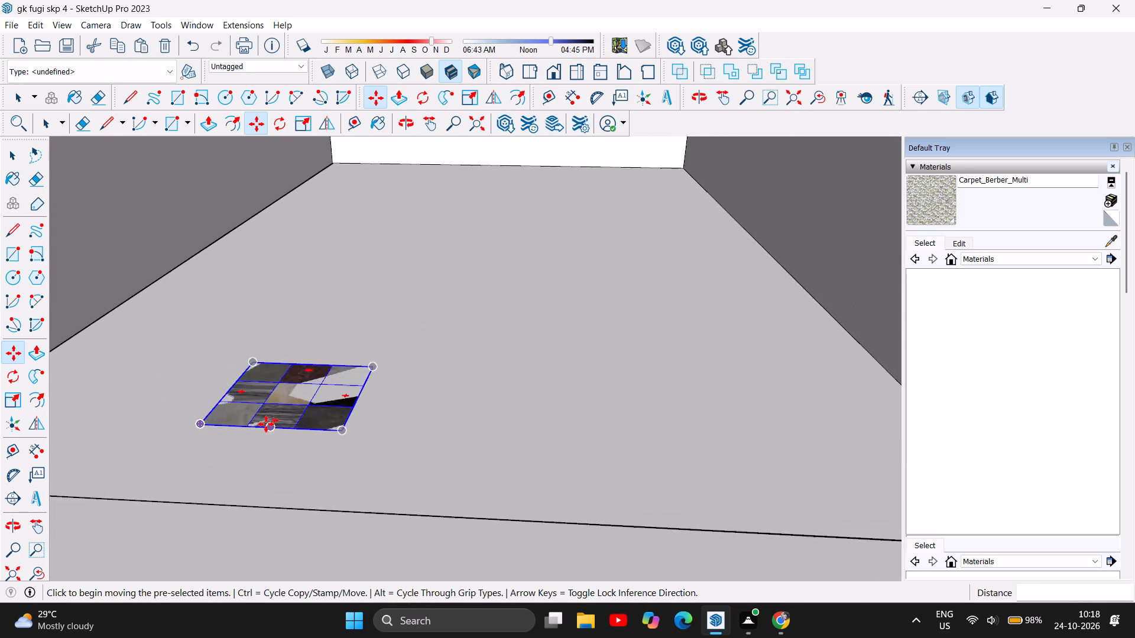
scroll(266, 424, up, 6)
scroll(335, 432, up, 7)
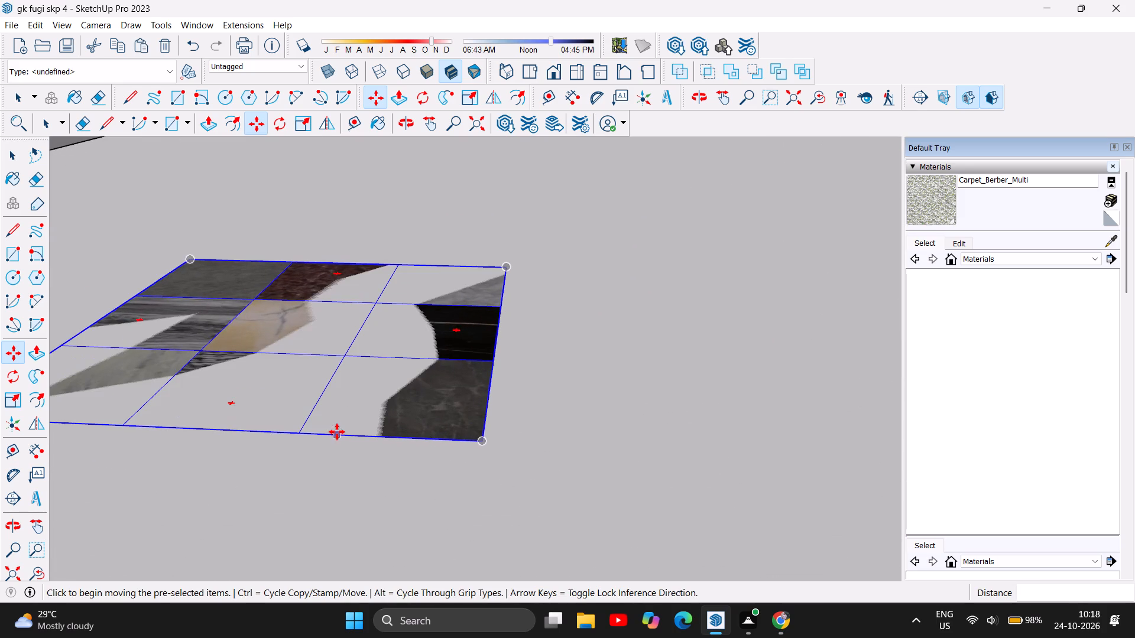
scroll(527, 438, down, 6)
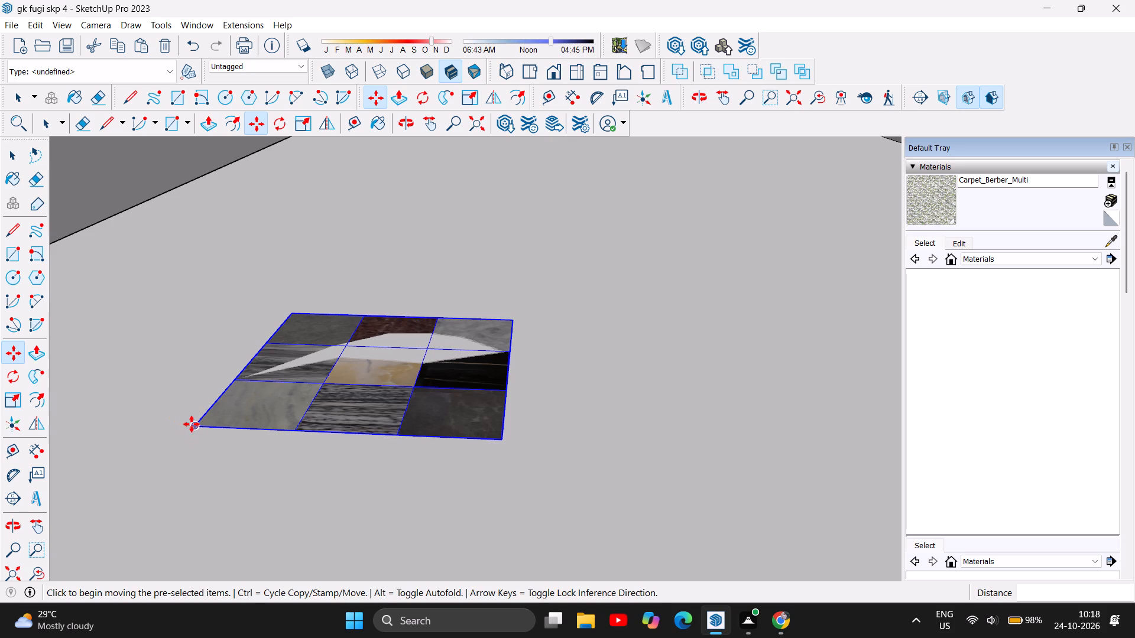
Move the marble swatch board about 1' 6 3/4" by its corner across the ground-floor unit's floor.
drag(193, 428, 162, 364)
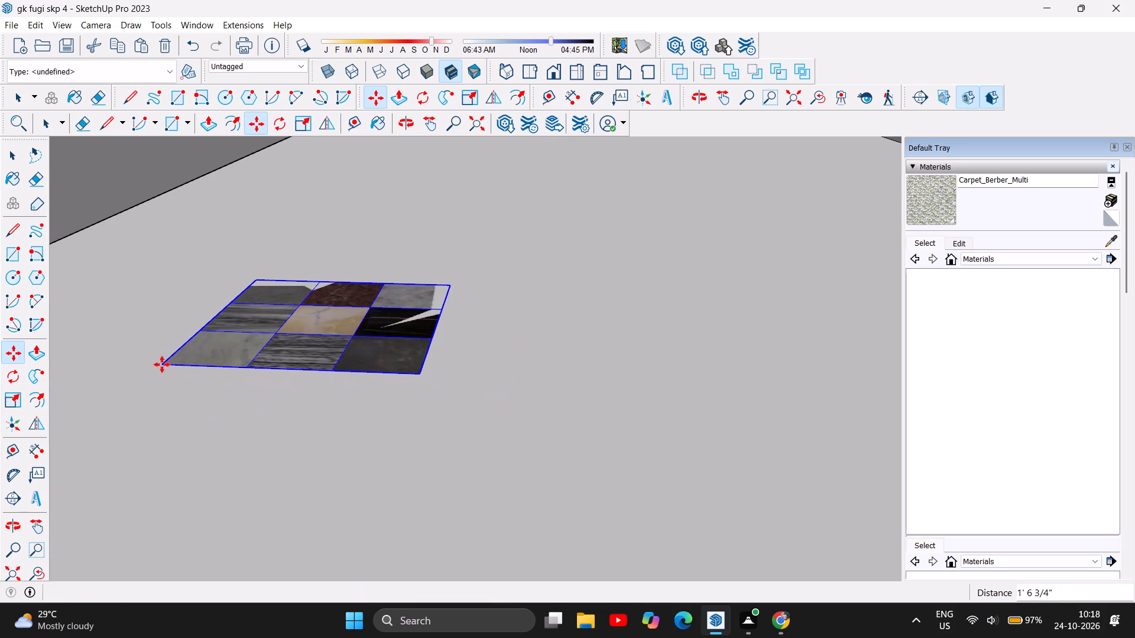
scroll(430, 383, up, 4)
scroll(482, 398, down, 4)
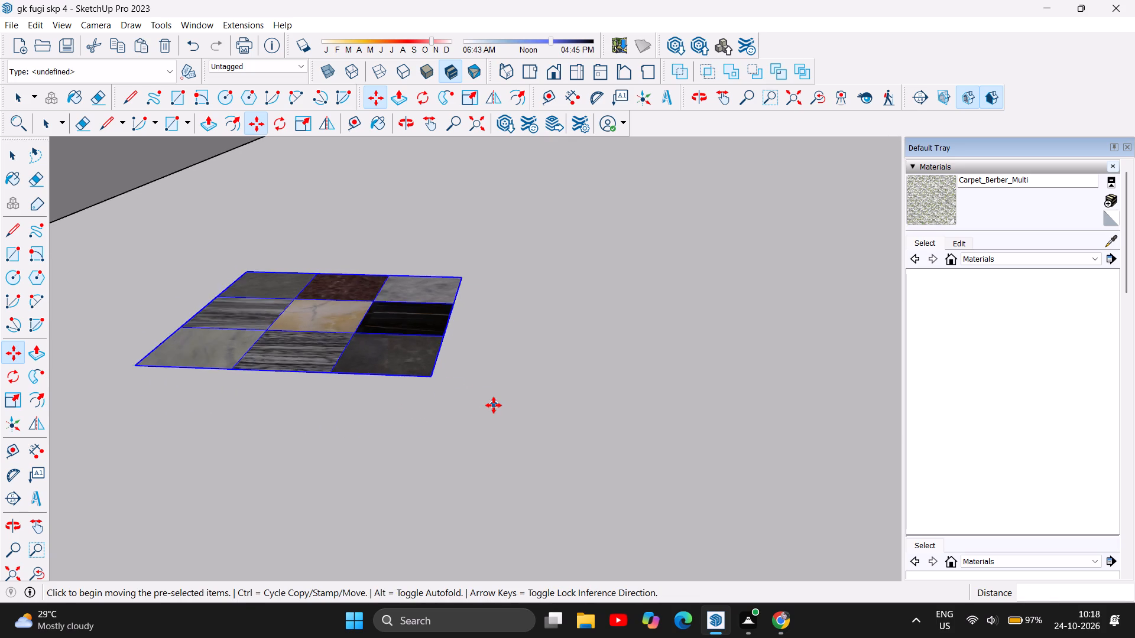
scroll(494, 405, down, 6)
scroll(332, 330, up, 5)
scroll(459, 440, up, 1)
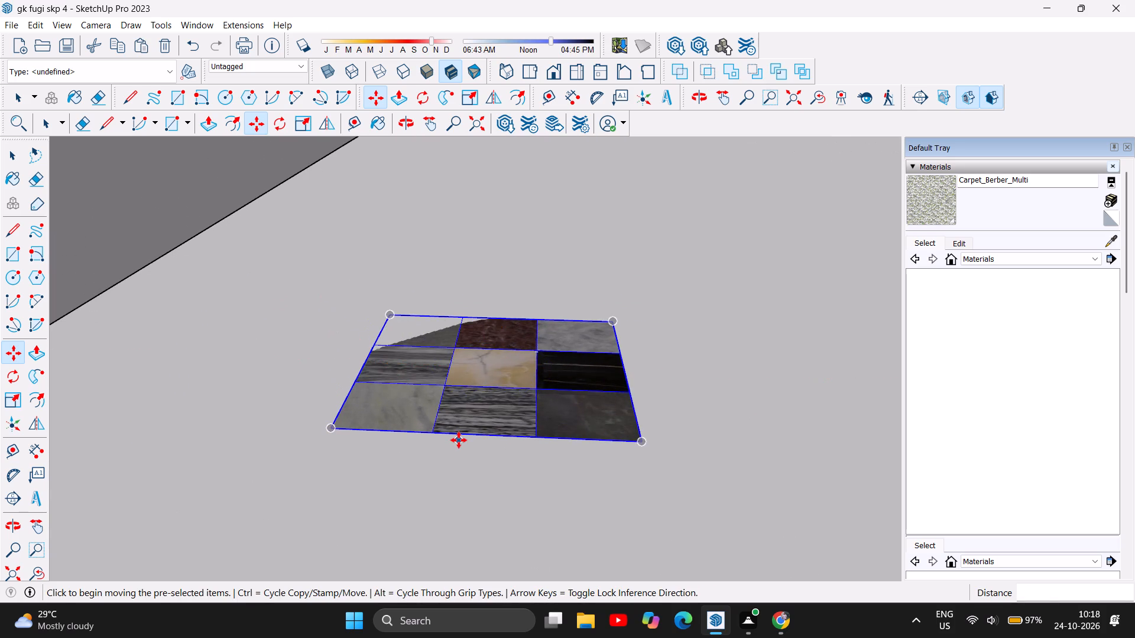
scroll(460, 440, down, 2)
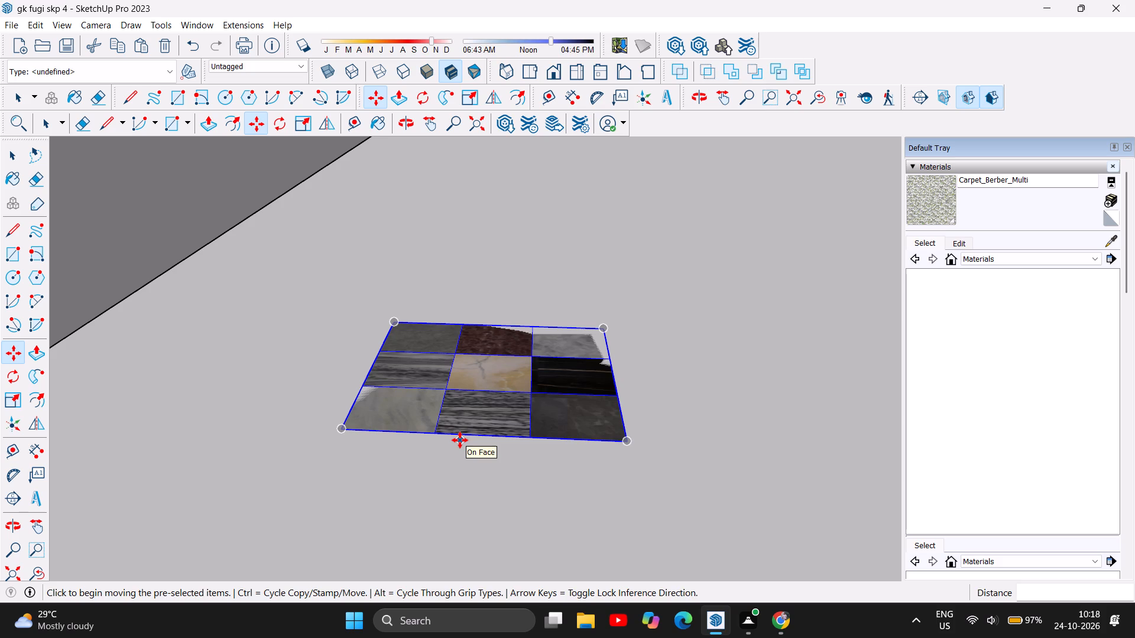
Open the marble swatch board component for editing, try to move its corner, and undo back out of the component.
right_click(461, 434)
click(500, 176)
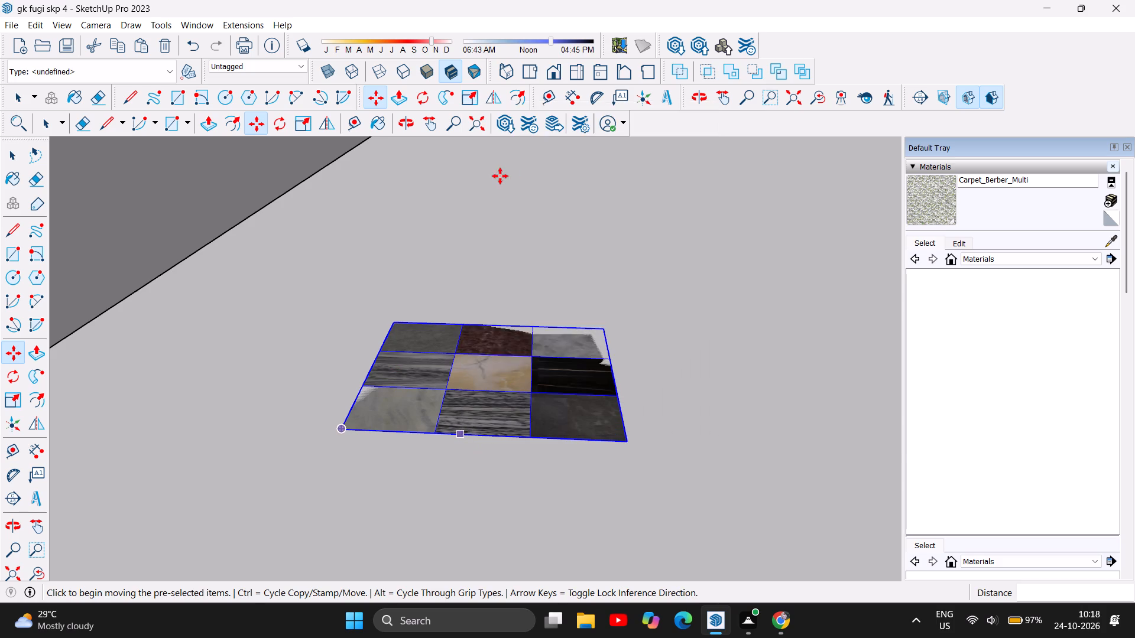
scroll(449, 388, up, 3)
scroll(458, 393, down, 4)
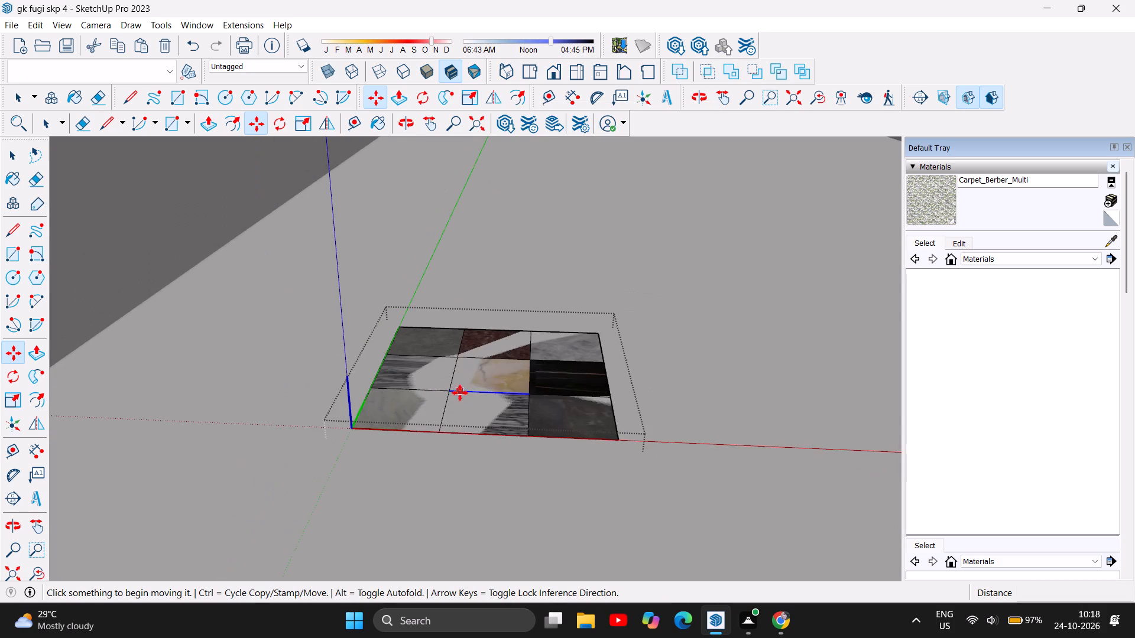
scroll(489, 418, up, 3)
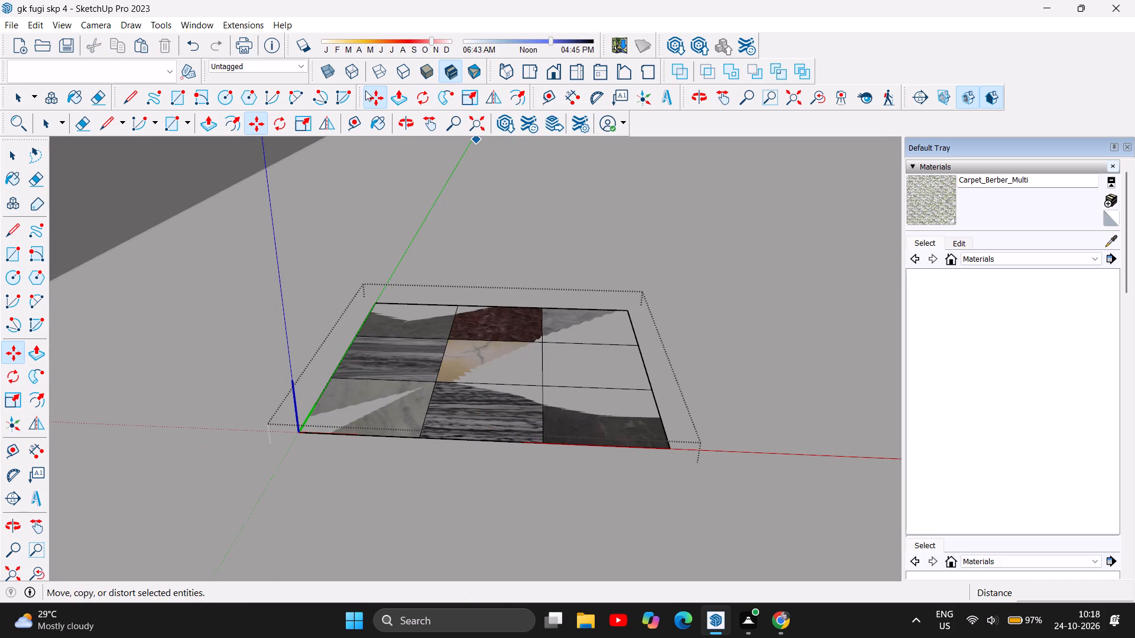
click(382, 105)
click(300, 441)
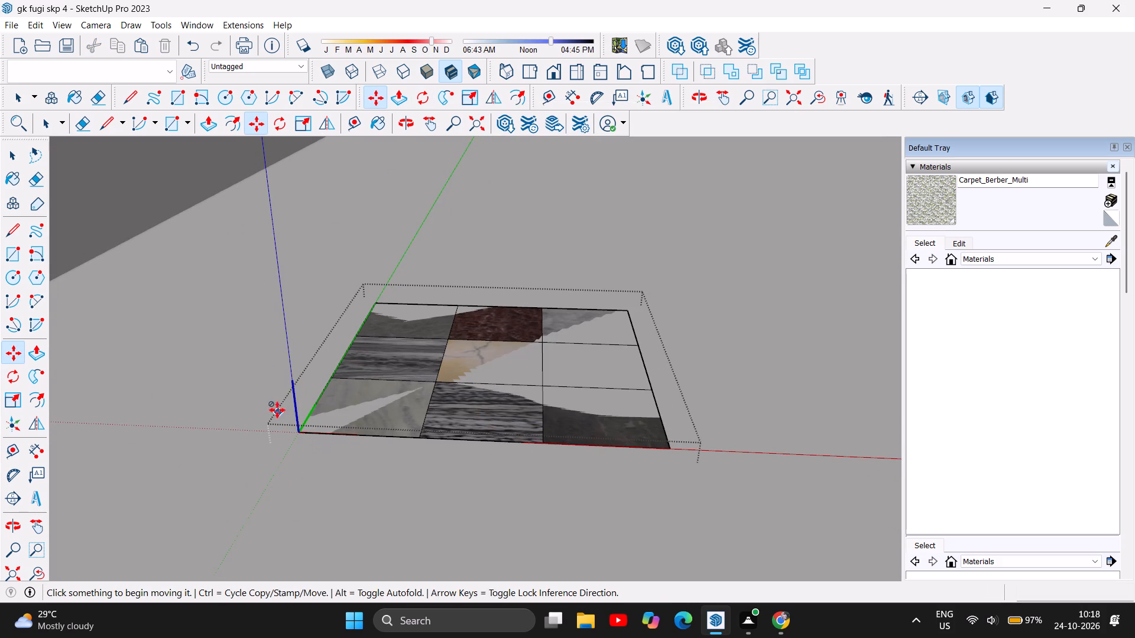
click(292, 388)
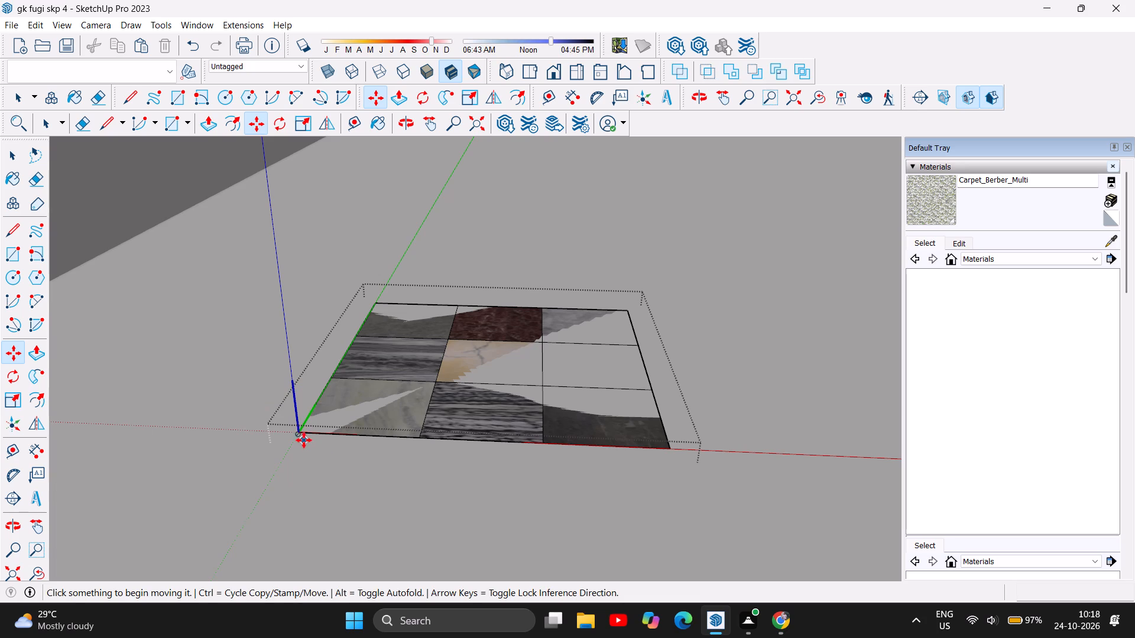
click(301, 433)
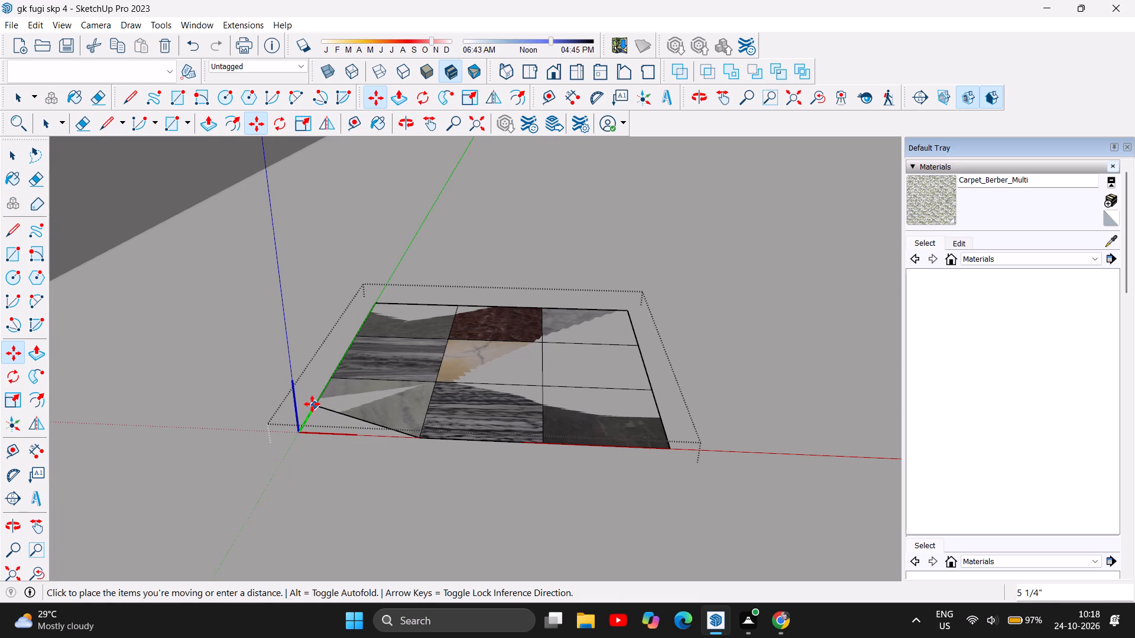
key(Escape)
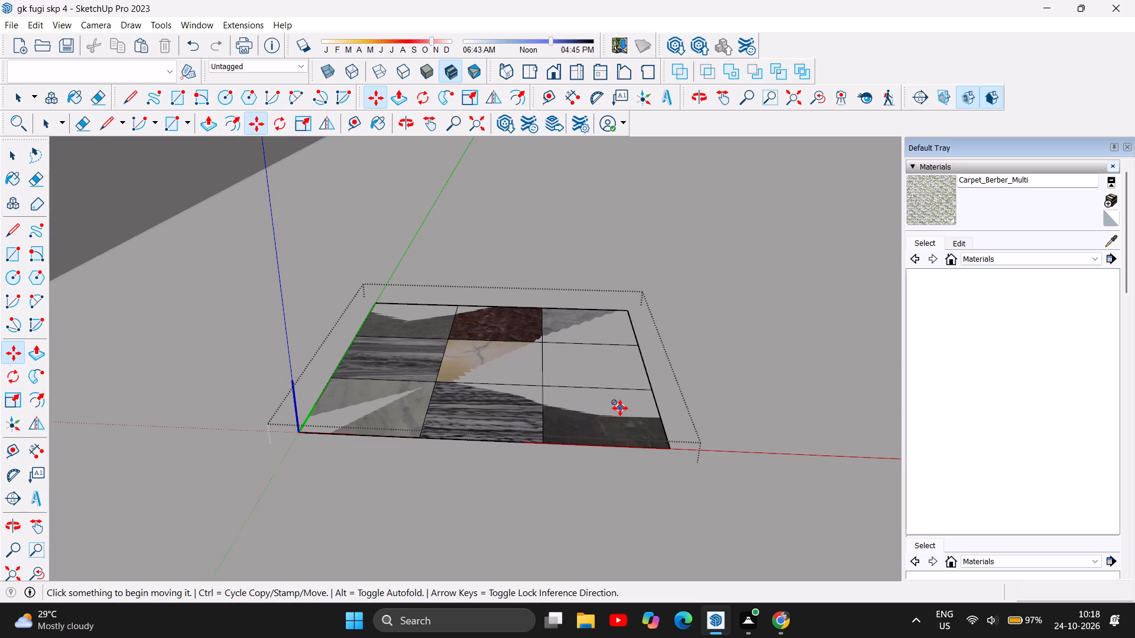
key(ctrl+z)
Move the whole marble swatch board about 5' 1" by its corner to the unit's side wall, raised clear of the floor.
scroll(506, 422, down, 5)
scroll(604, 444, down, 6)
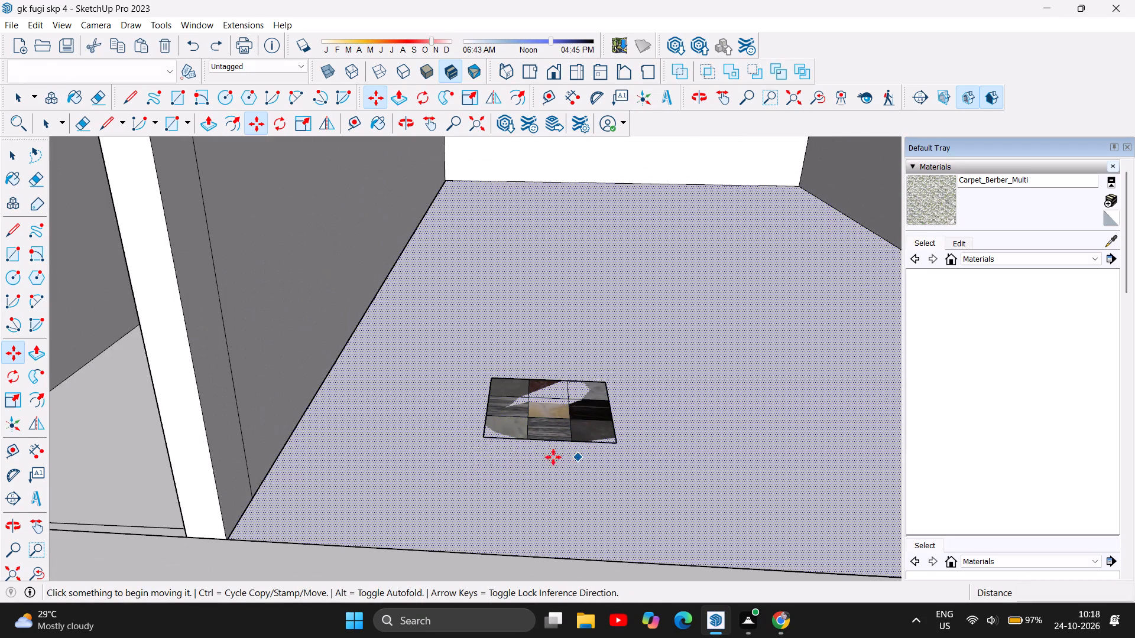
click(482, 437)
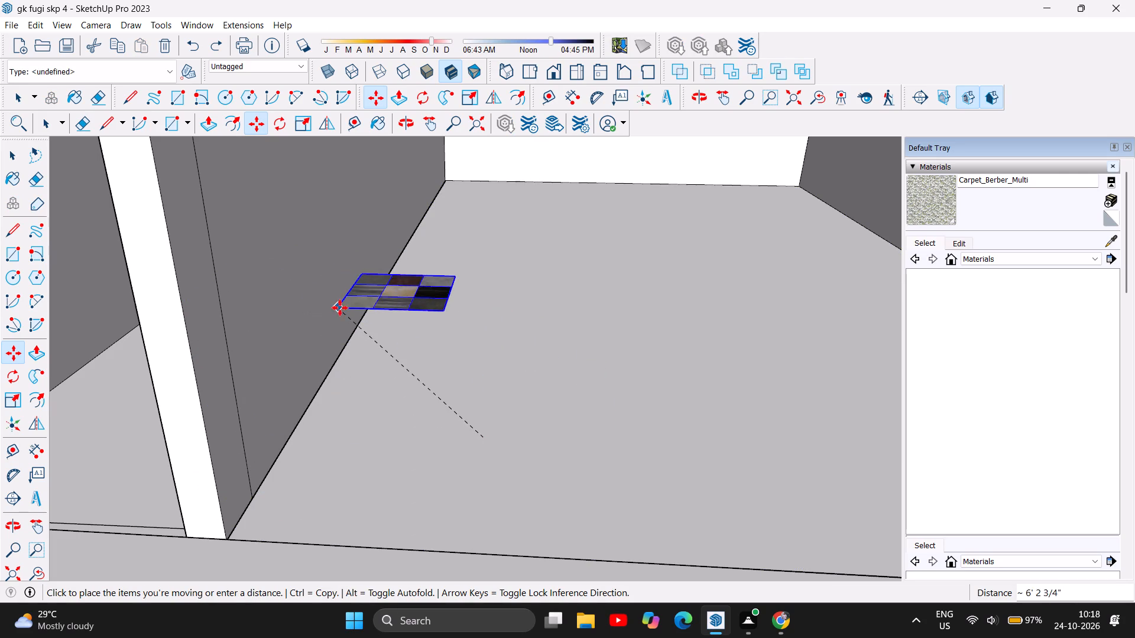
click(288, 300)
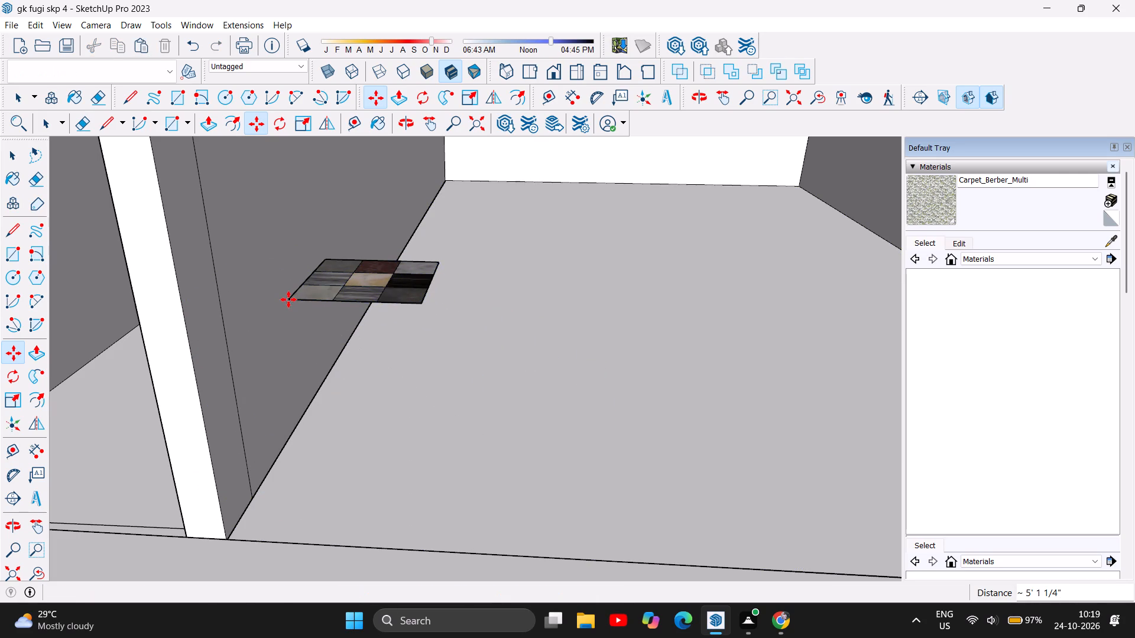
Examine the nine marble swatches on the board up close from above.
scroll(361, 299, up, 3)
scroll(397, 259, up, 6)
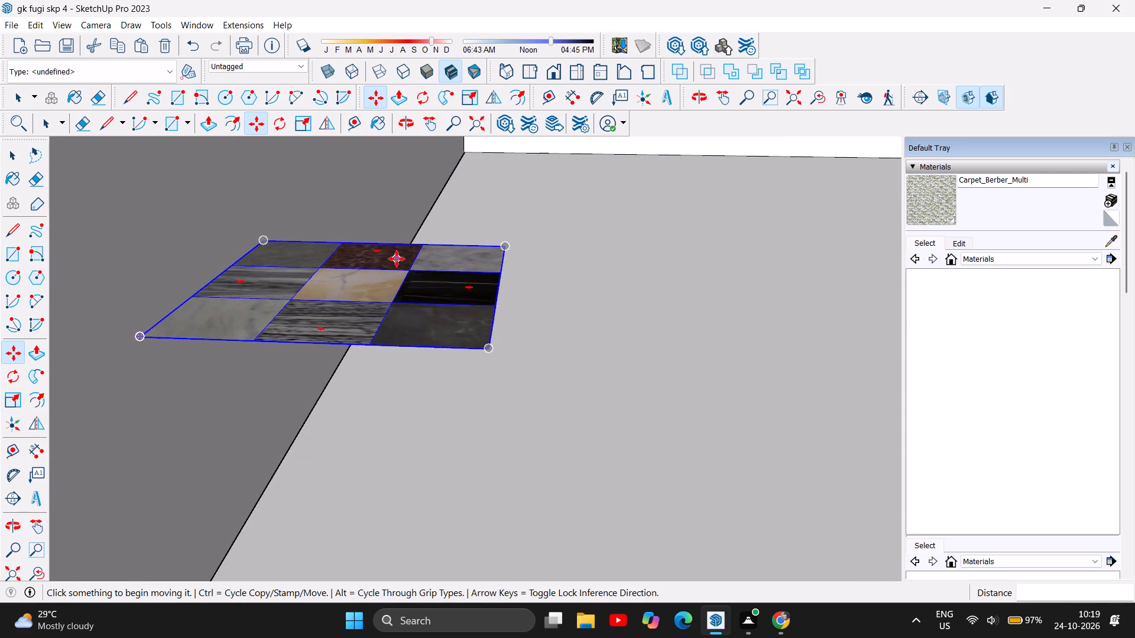
scroll(357, 314, up, 4)
scroll(685, 341, down, 5)
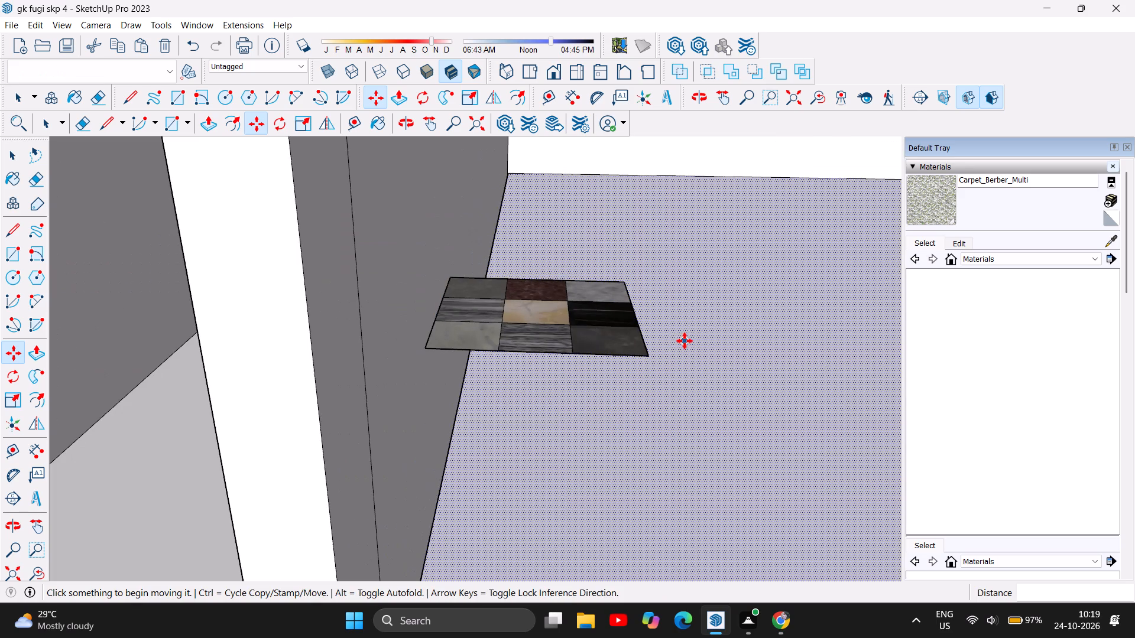
click(402, 122)
drag(478, 252, 498, 305)
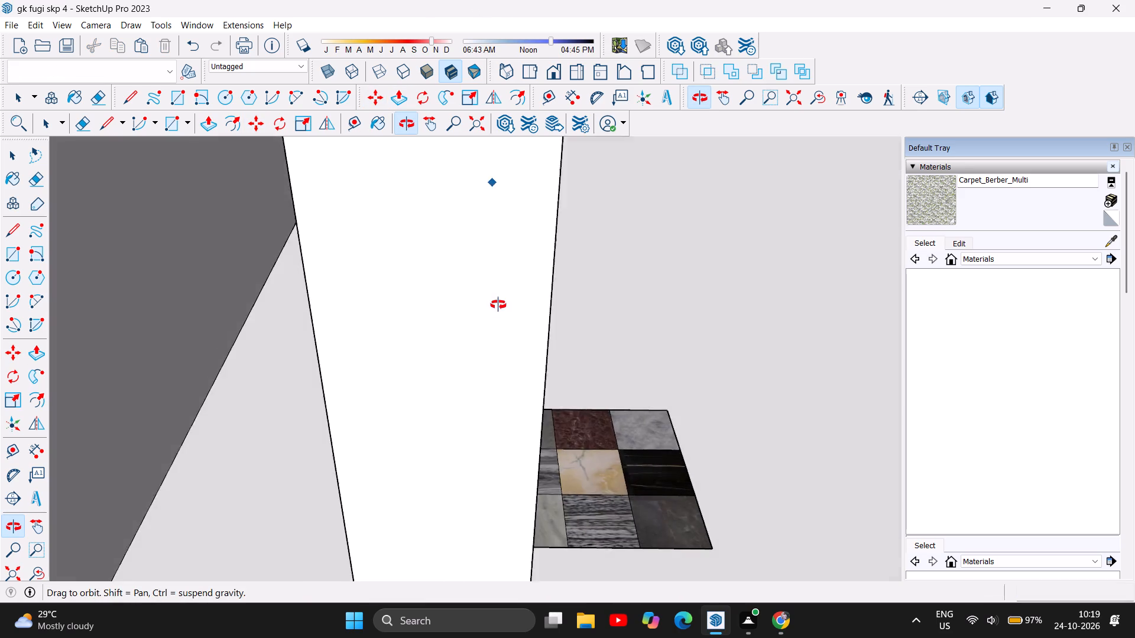
drag(498, 305, 477, 301)
scroll(567, 477, up, 5)
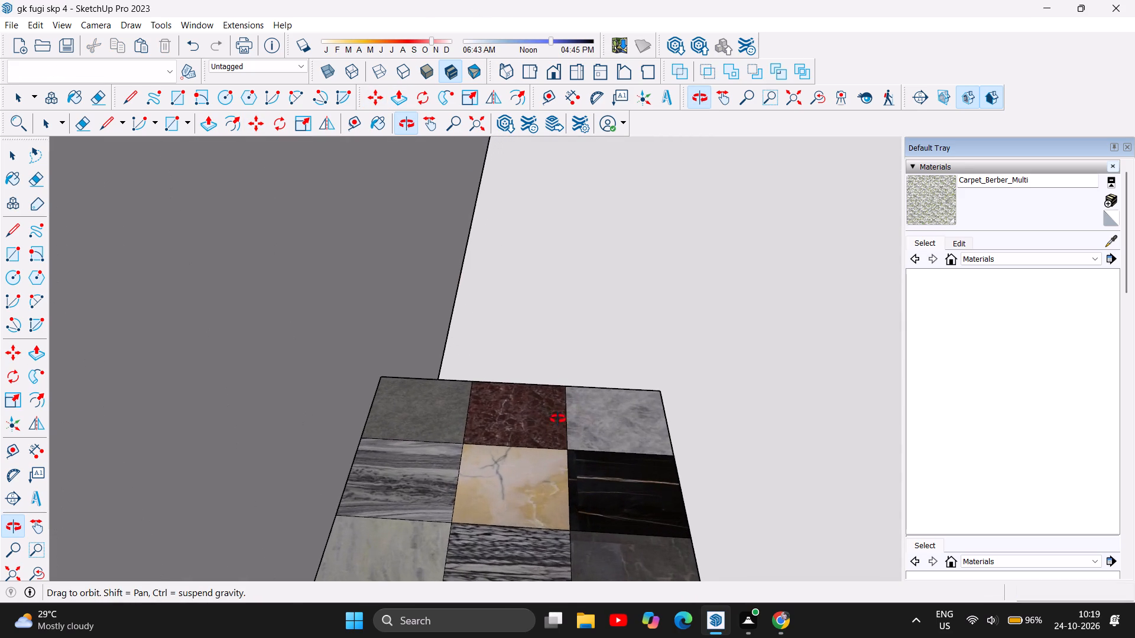
scroll(544, 321, up, 1)
scroll(545, 317, down, 3)
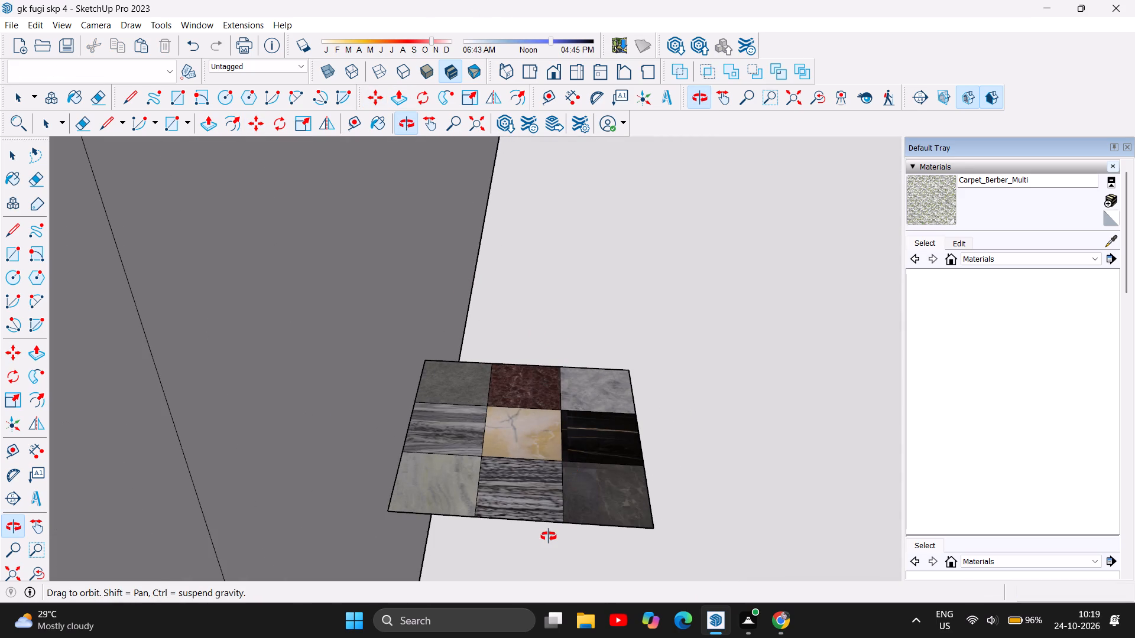
scroll(549, 536, up, 1)
scroll(644, 486, up, 2)
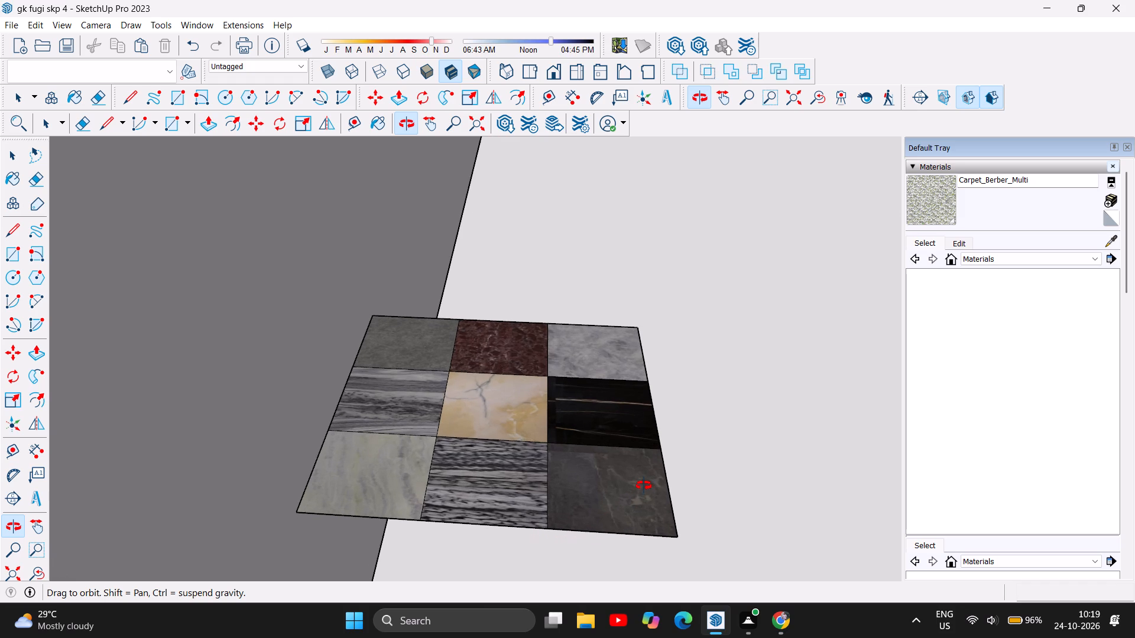
scroll(504, 347, up, 7)
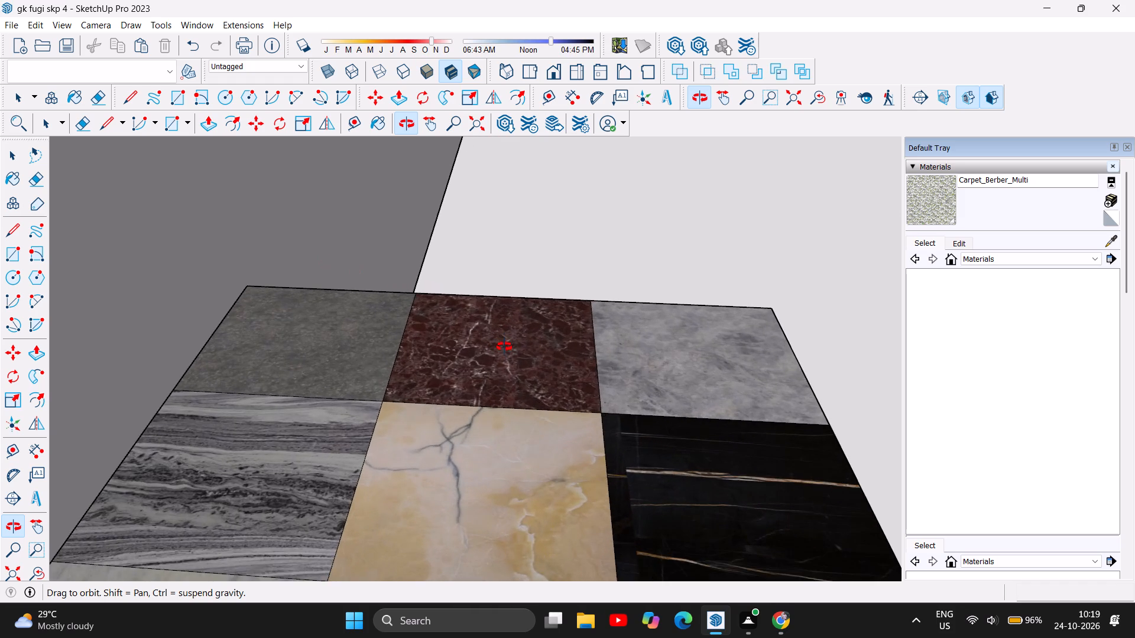
scroll(514, 351, up, 8)
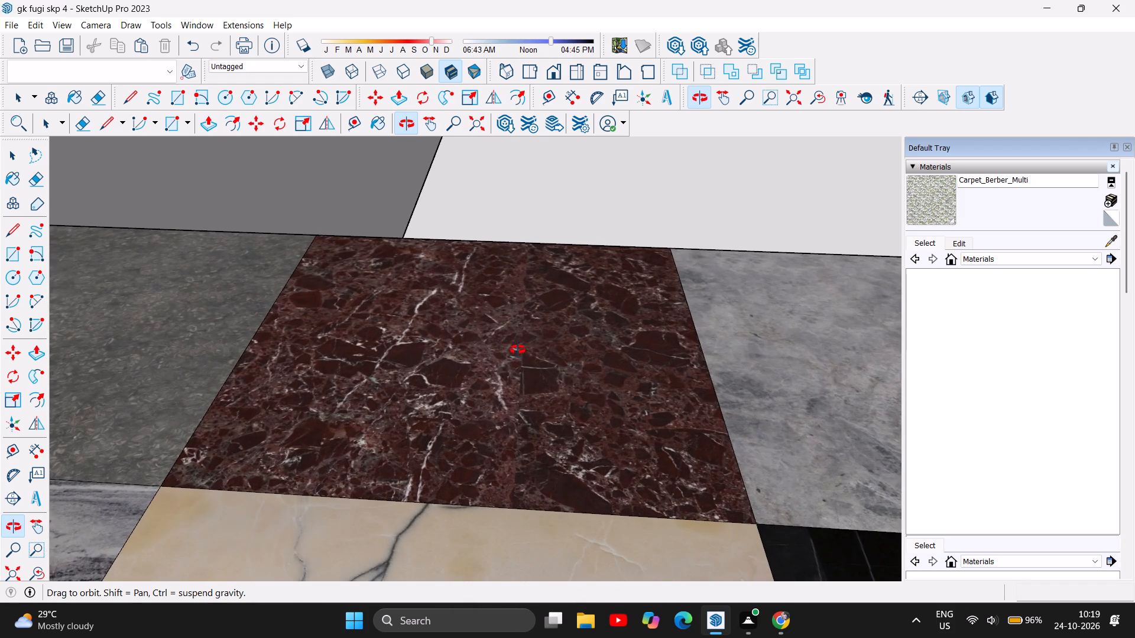
scroll(518, 350, down, 13)
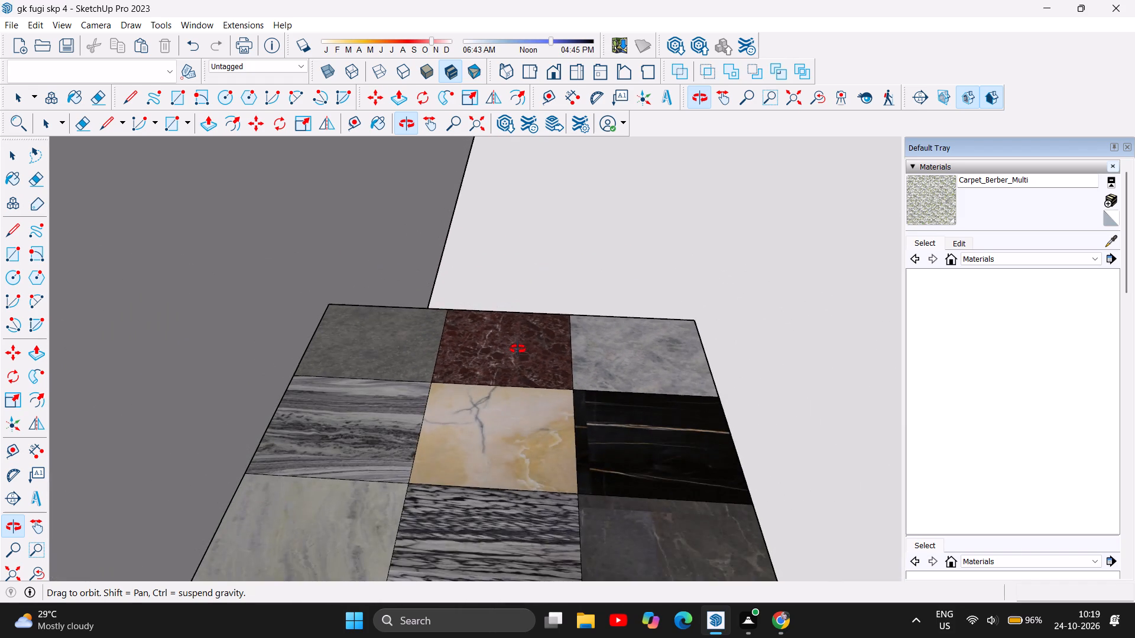
scroll(518, 349, down, 2)
Open the marble swatch board component for editing.
right_click(505, 356)
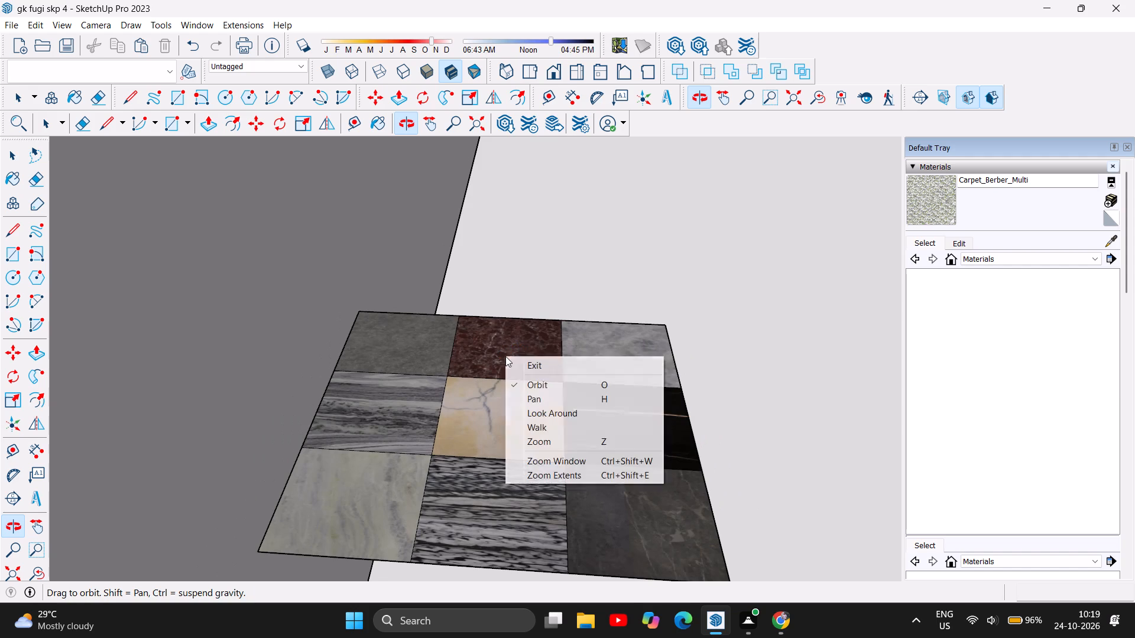
click(482, 375)
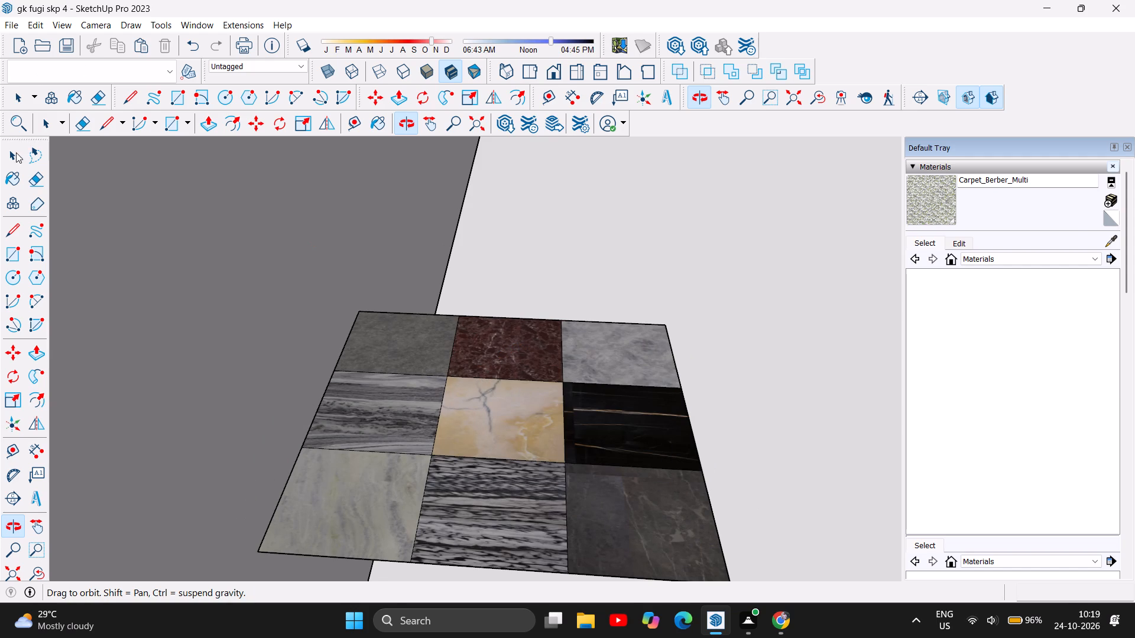
click(16, 152)
click(505, 320)
right_click(503, 330)
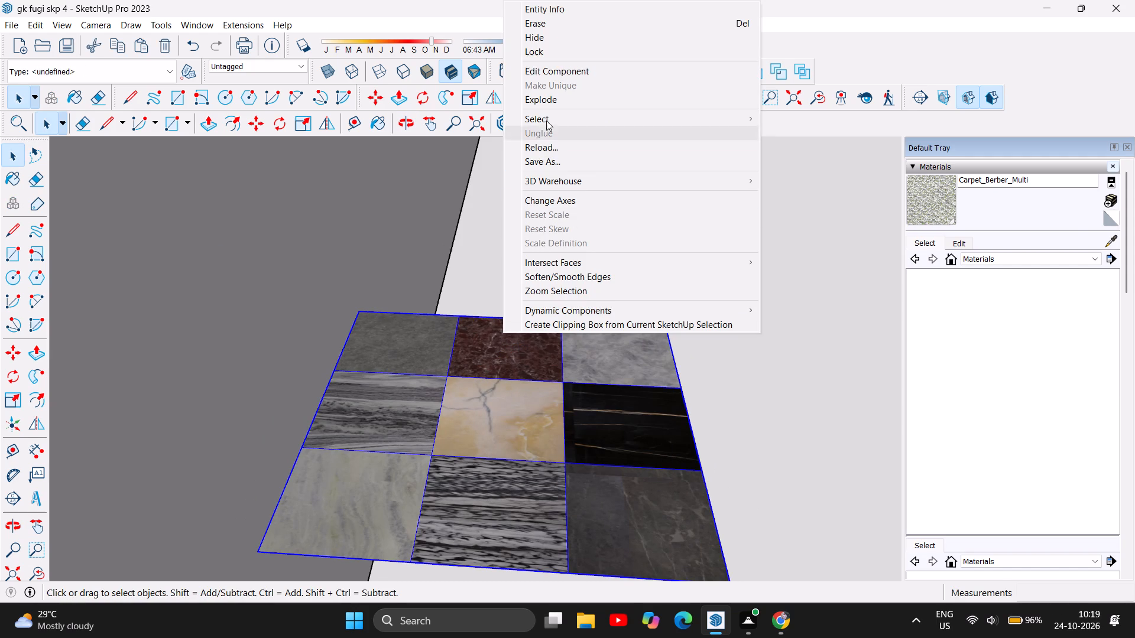
click(560, 68)
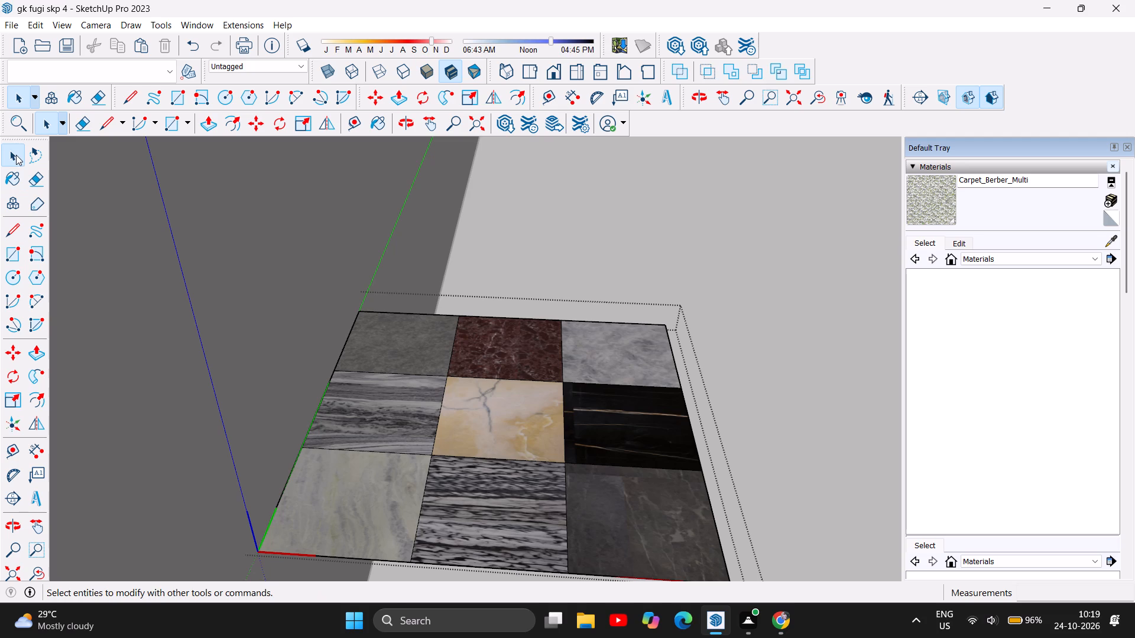
Copy the dark red marble swatch, place the copy beyond the board's far edge and shift it about 1 1/4".
click(518, 359)
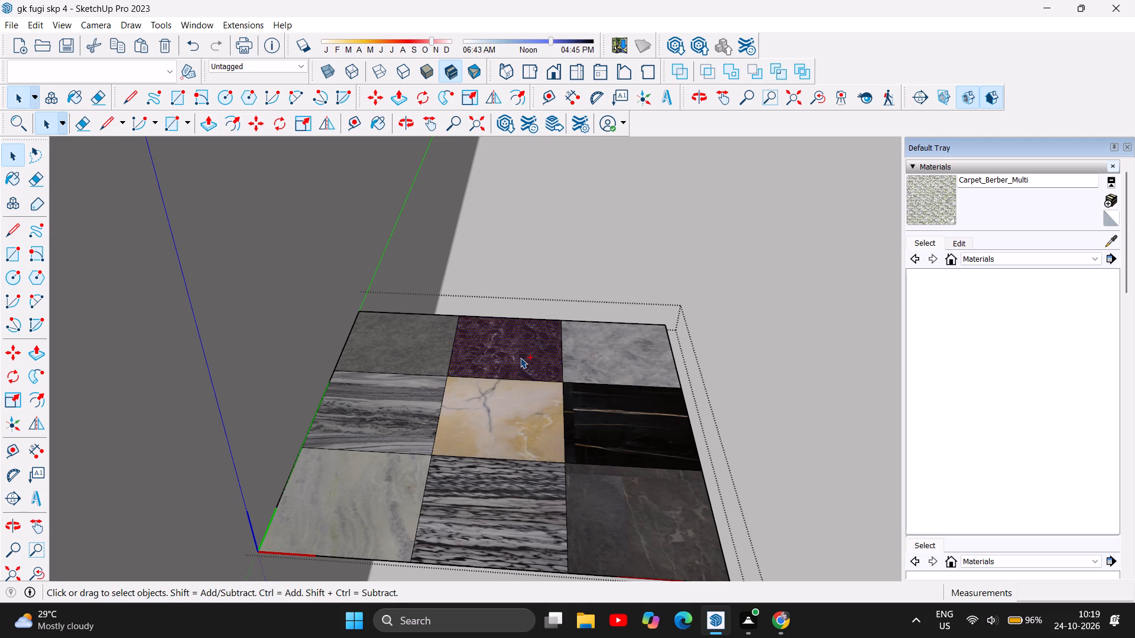
key(ctrl+c)
key(ctrl+v)
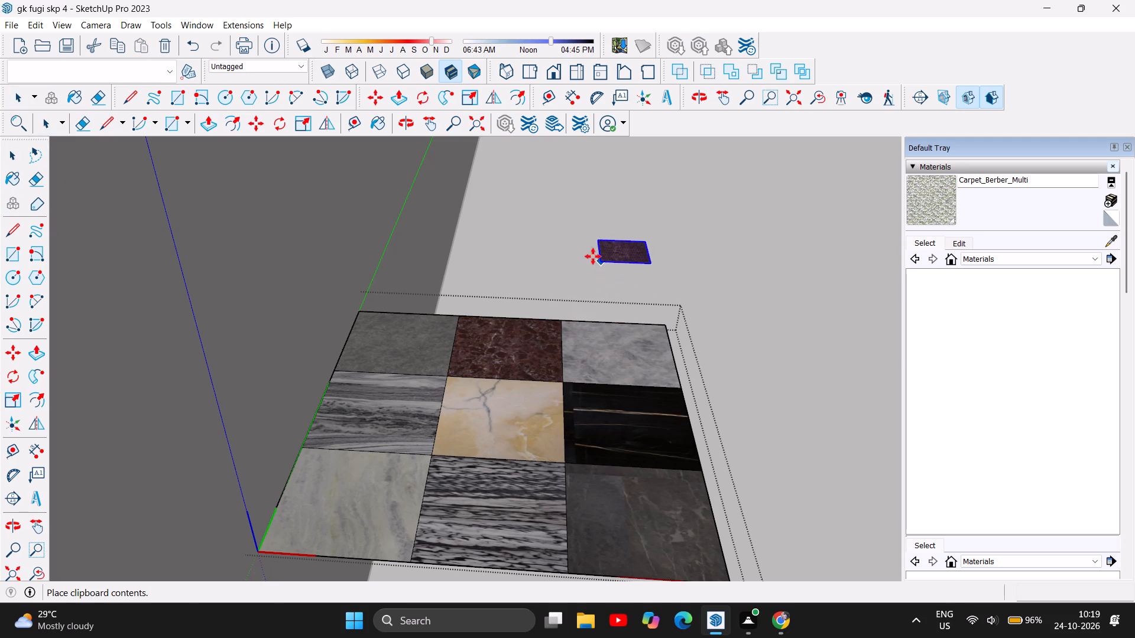
click(466, 224)
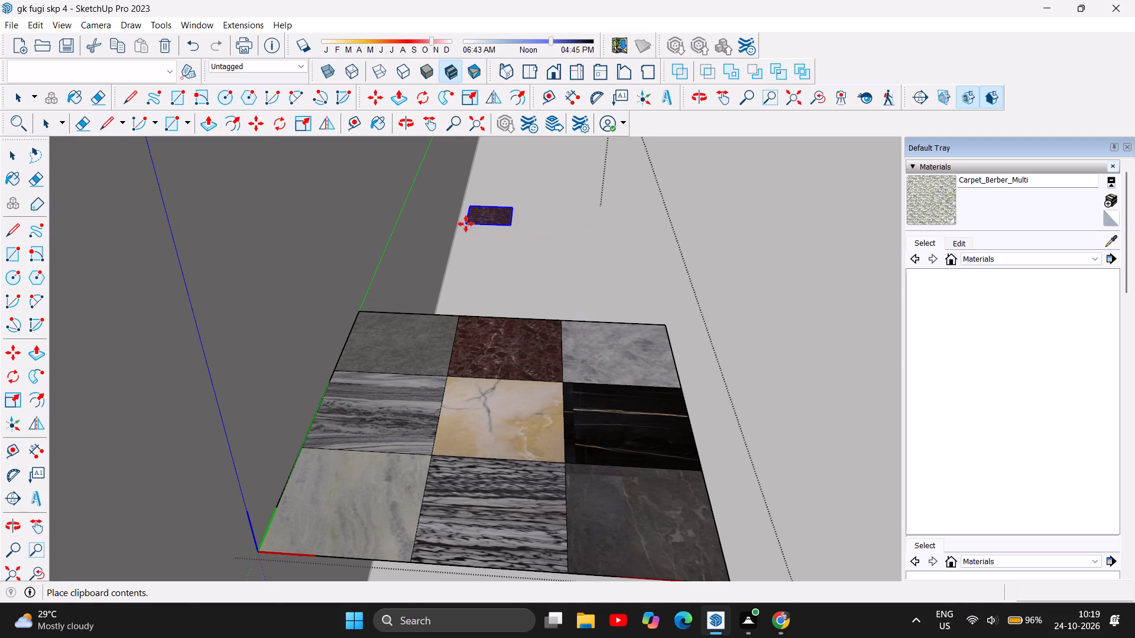
click(519, 411)
click(533, 406)
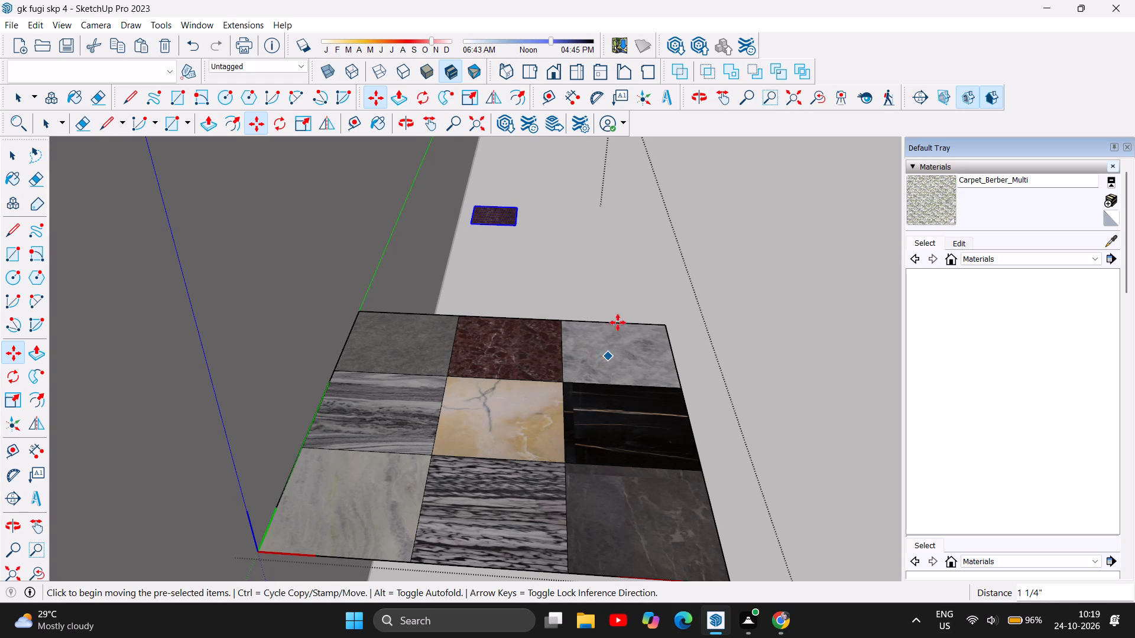
Copy the cream-gold marble swatch from the board's centre and place the copy near the dark red copy.
click(7, 155)
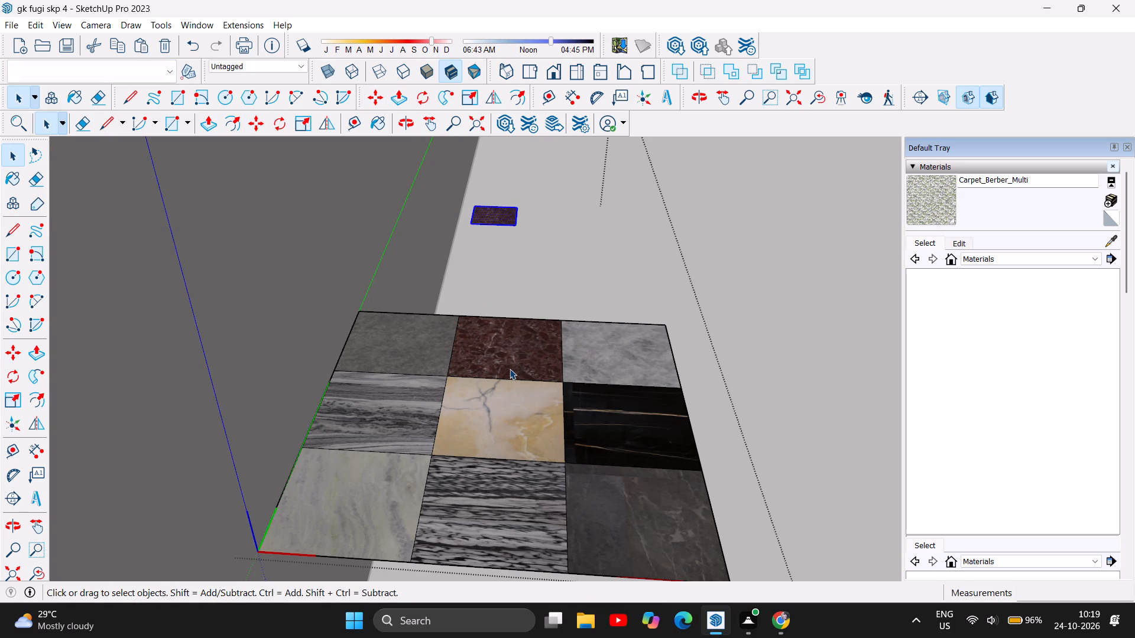
click(510, 369)
click(408, 367)
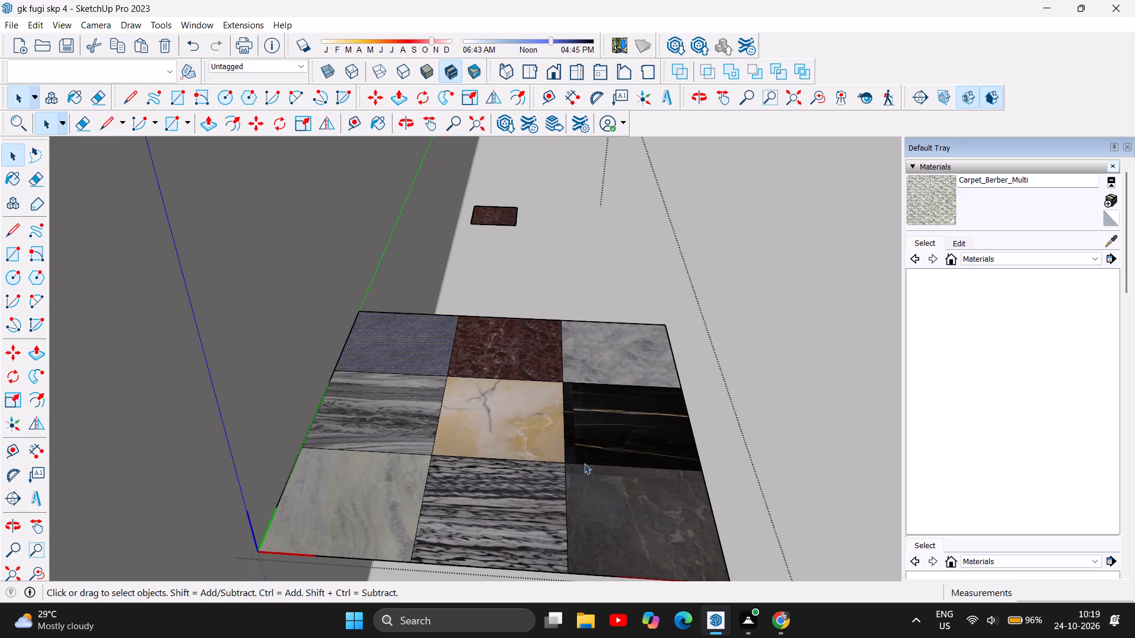
click(512, 437)
key(ctrl+c)
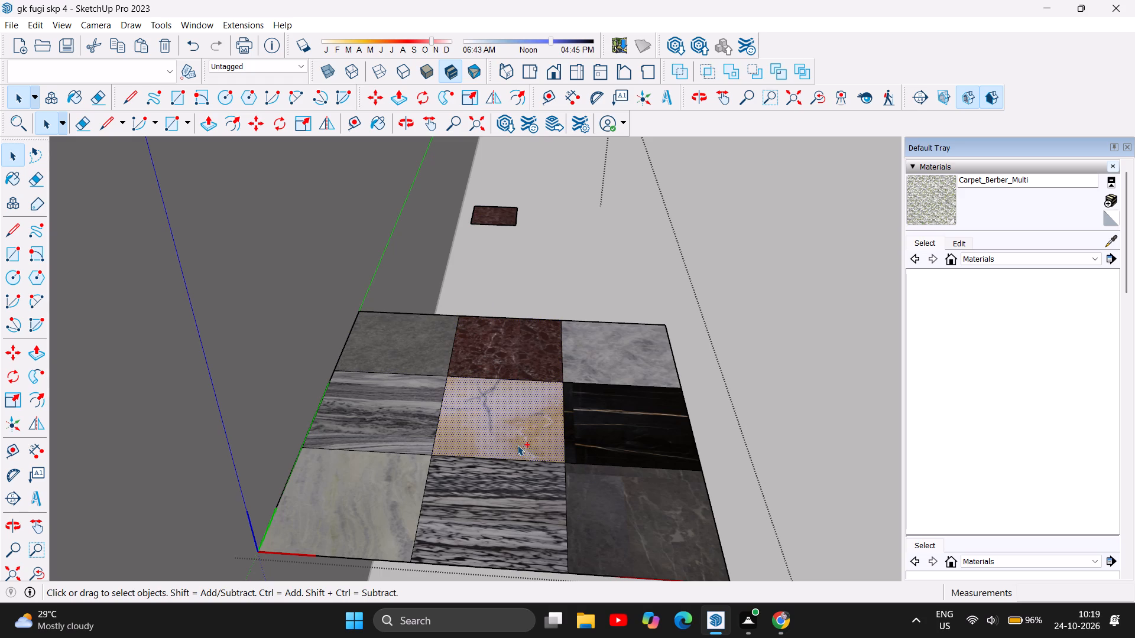
key(ctrl+v)
click(580, 255)
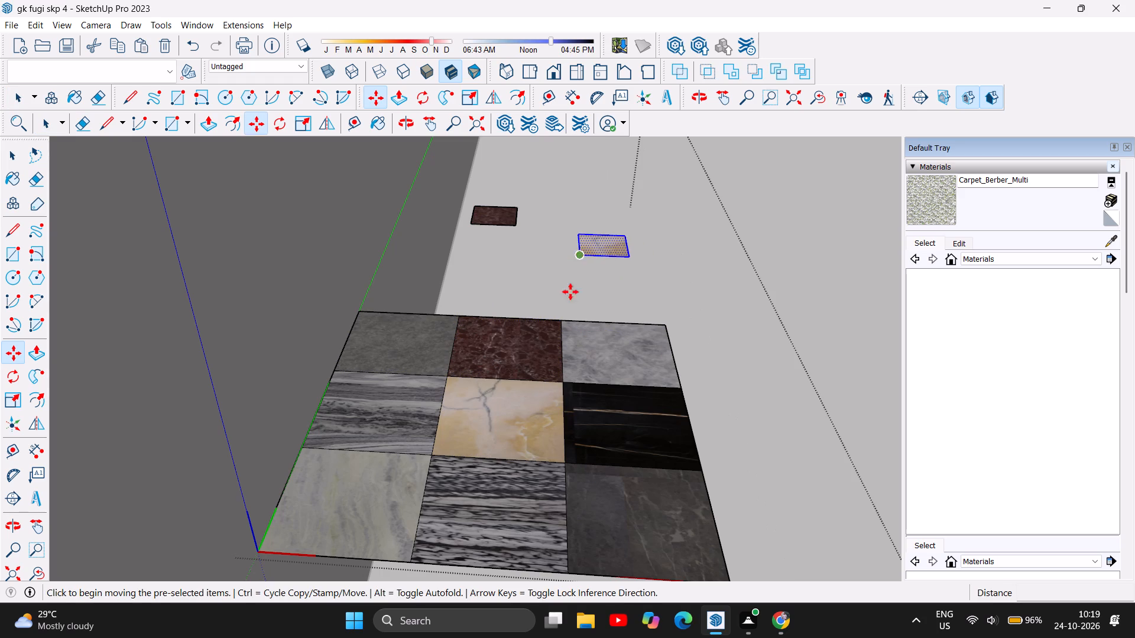
Delete the three marble swatch faces in the board's front row along the red axis.
scroll(553, 385, down, 4)
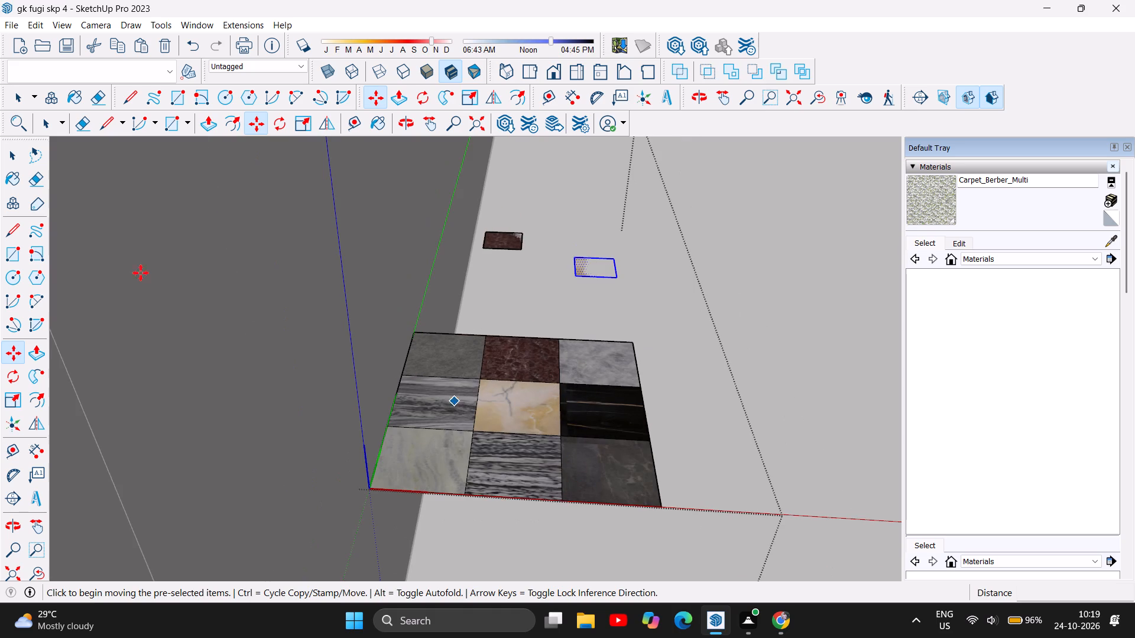
click(13, 156)
click(462, 435)
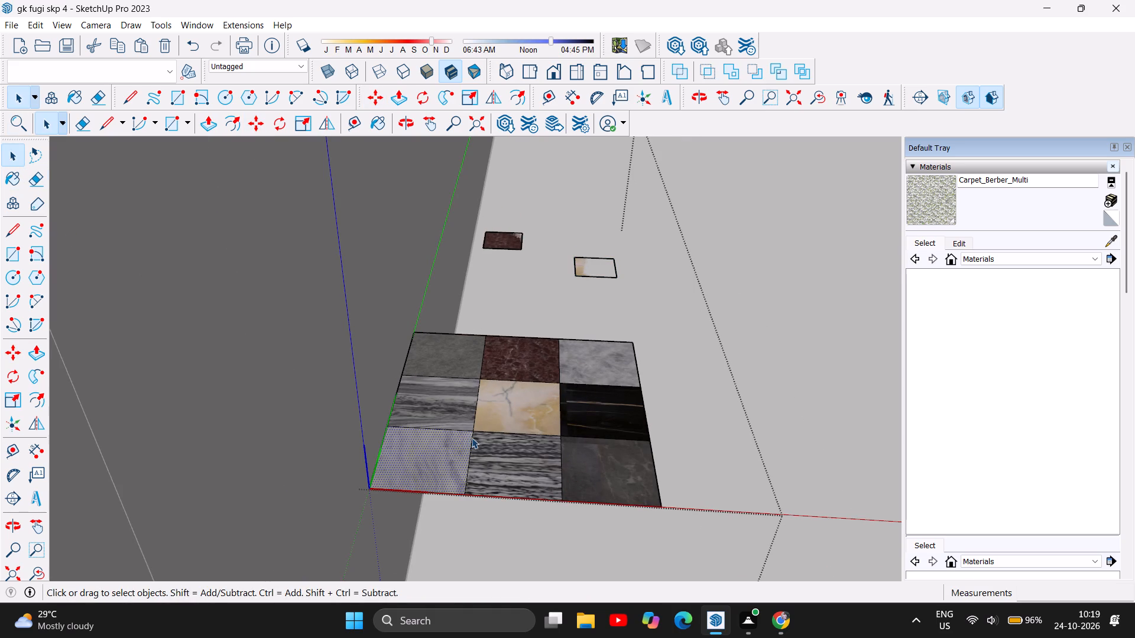
key(Delete)
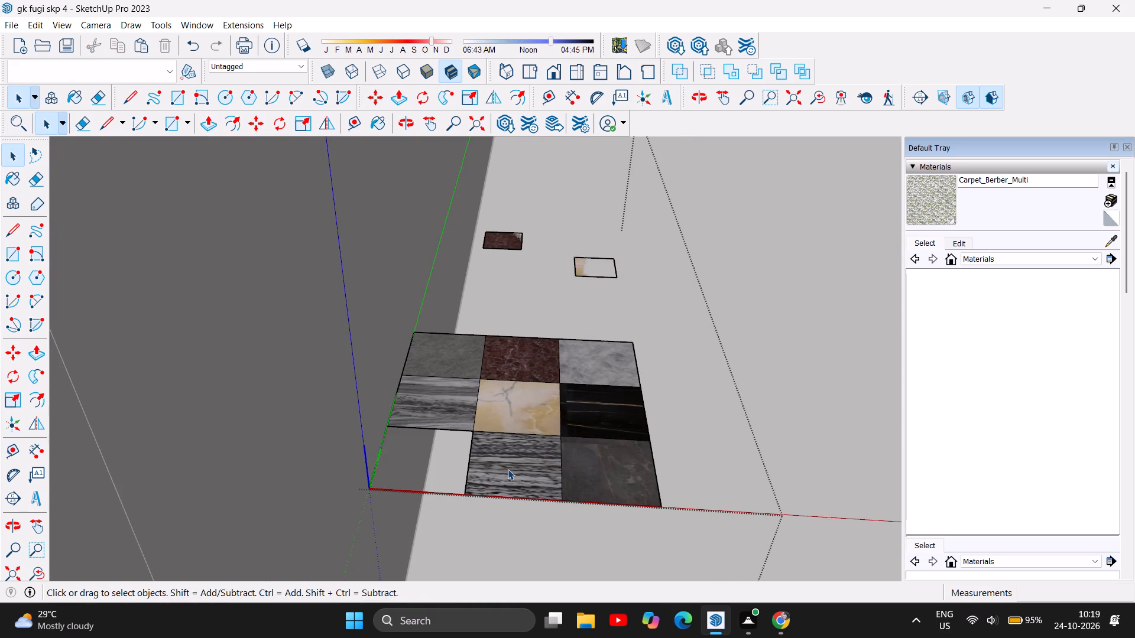
click(508, 469)
key(Delete)
click(608, 474)
key(Delete)
Delete the six remaining swatch faces in the board's middle and back rows, keeping the two separate copies.
click(604, 429)
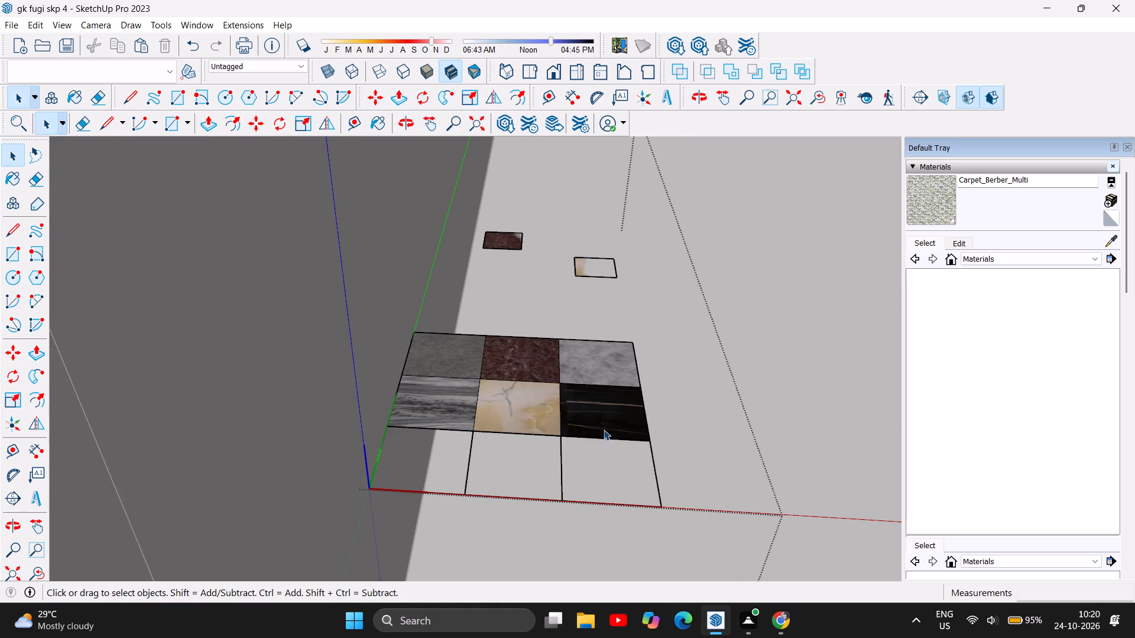
key(Delete)
click(609, 371)
key(Delete)
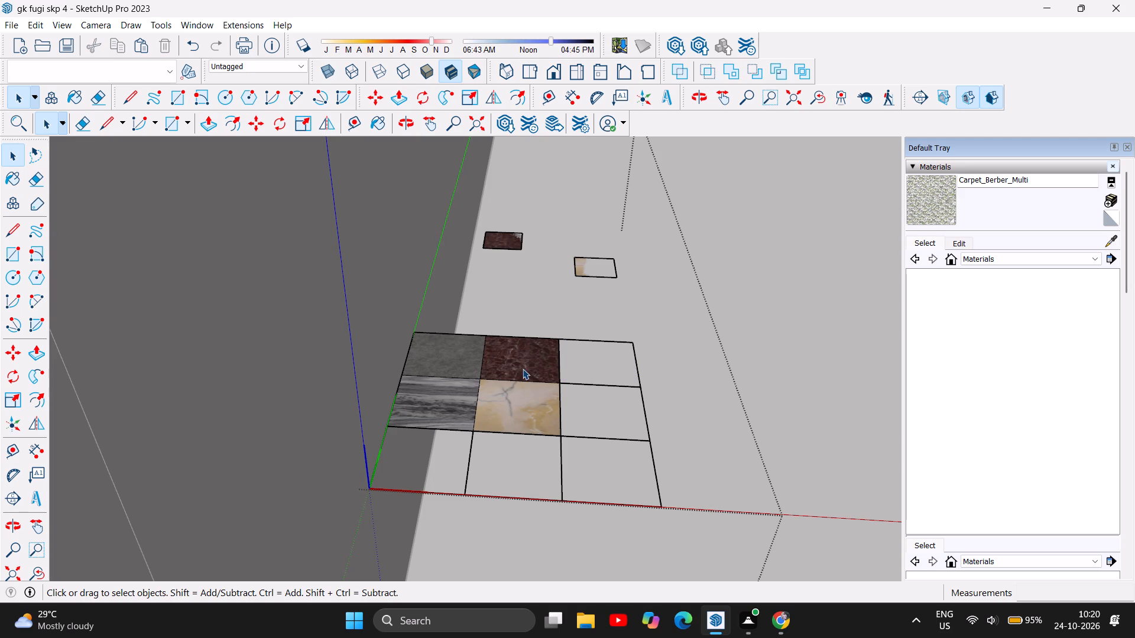
click(523, 369)
key(Delete)
click(518, 429)
key(Delete)
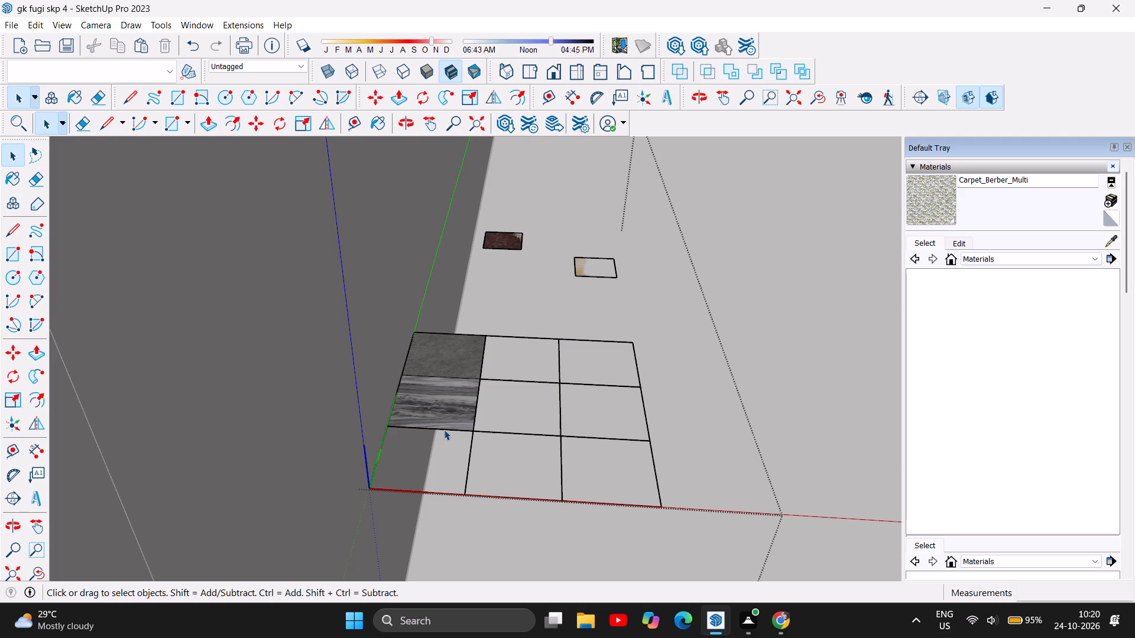
click(444, 429)
key(Delete)
click(460, 352)
key(Delete)
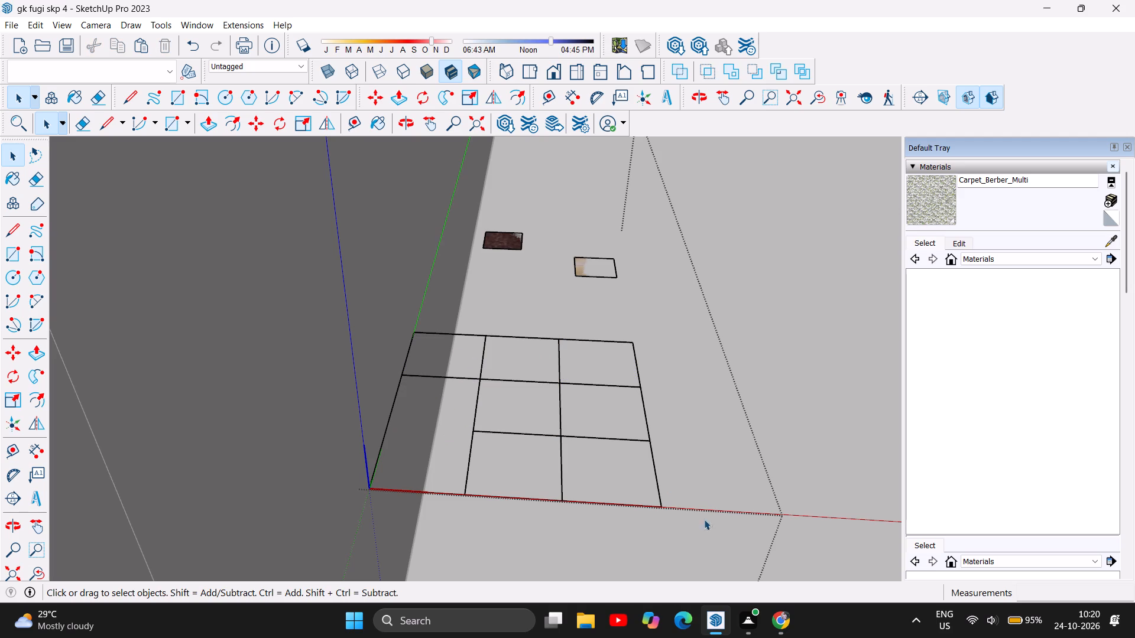
Delete the board's outer edge opposite the green axis and the two grid line segments attached to it.
click(661, 502)
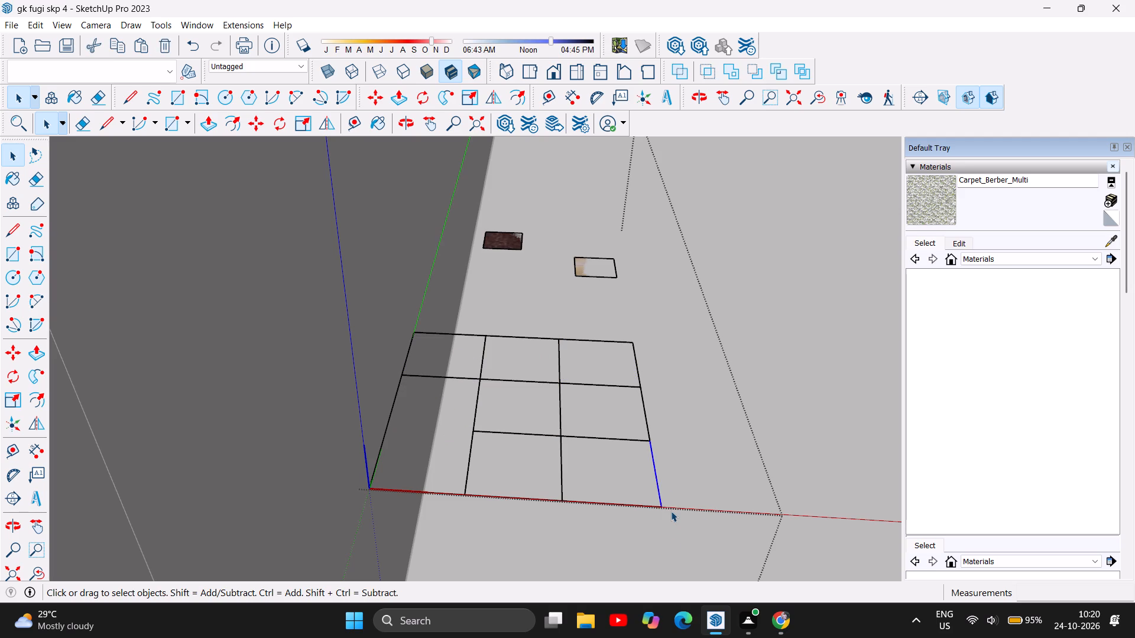
key(Delete)
click(647, 415)
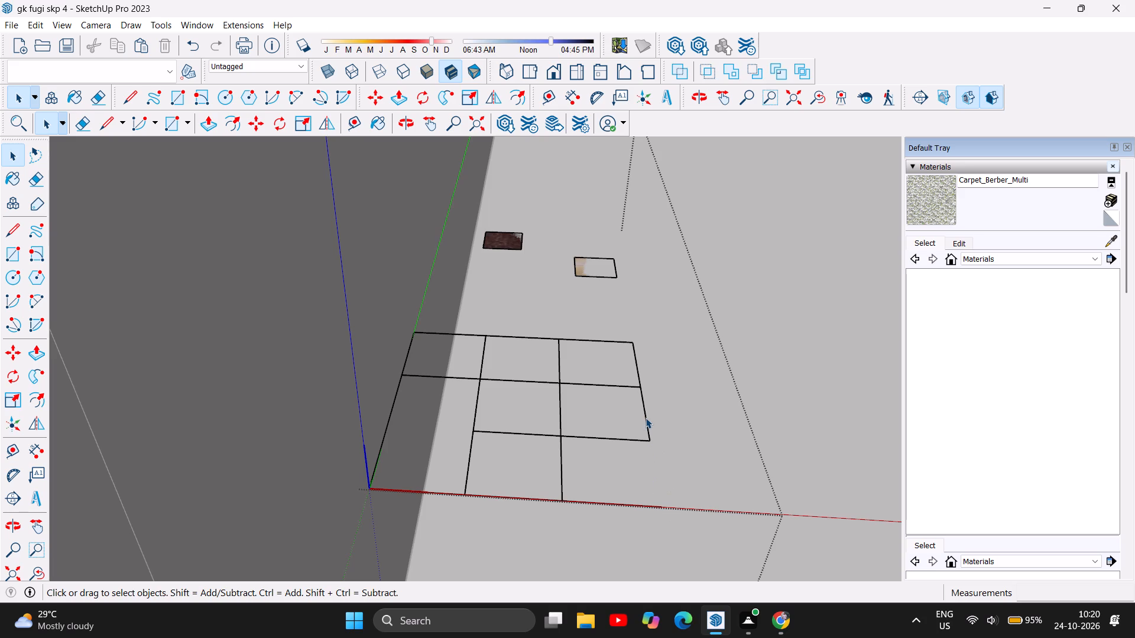
click(646, 418)
key(Delete)
click(641, 376)
key(Delete)
double_click(611, 386)
key(Delete)
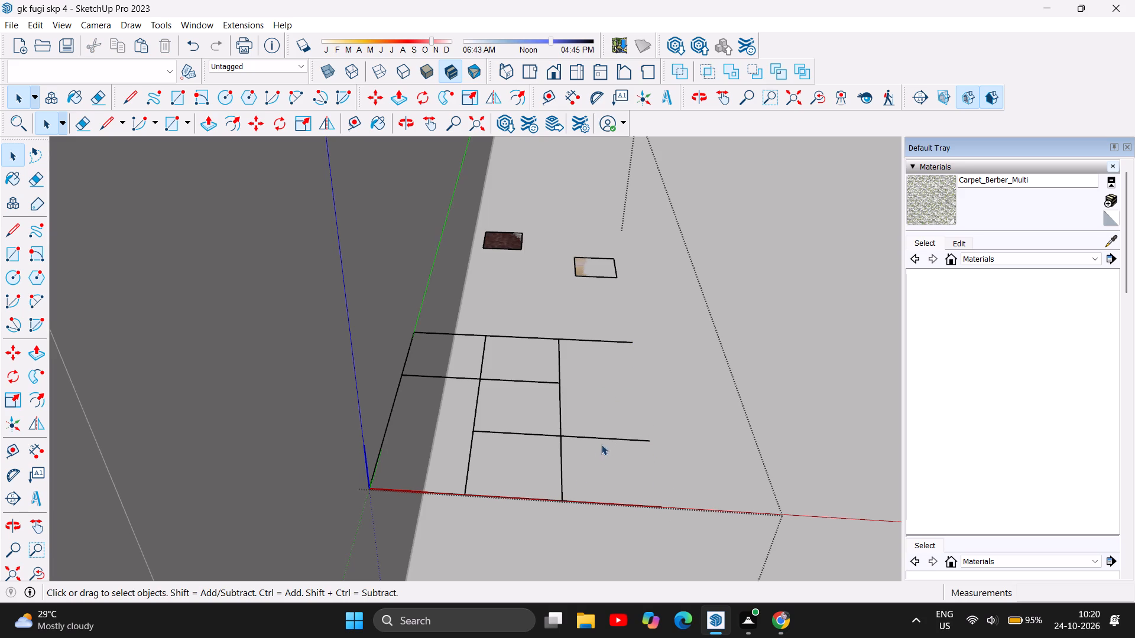
double_click(609, 437)
key(Delete)
Delete the leftover grid lines dividing the board's front and middle rows.
click(559, 440)
key(Delete)
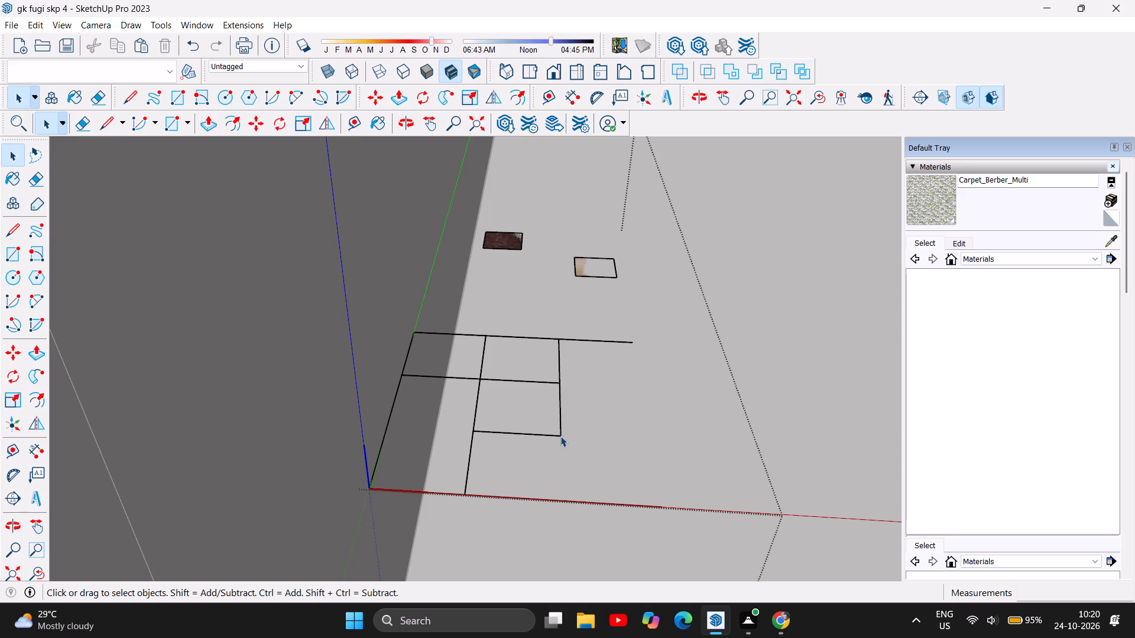
double_click(563, 424)
key(Delete)
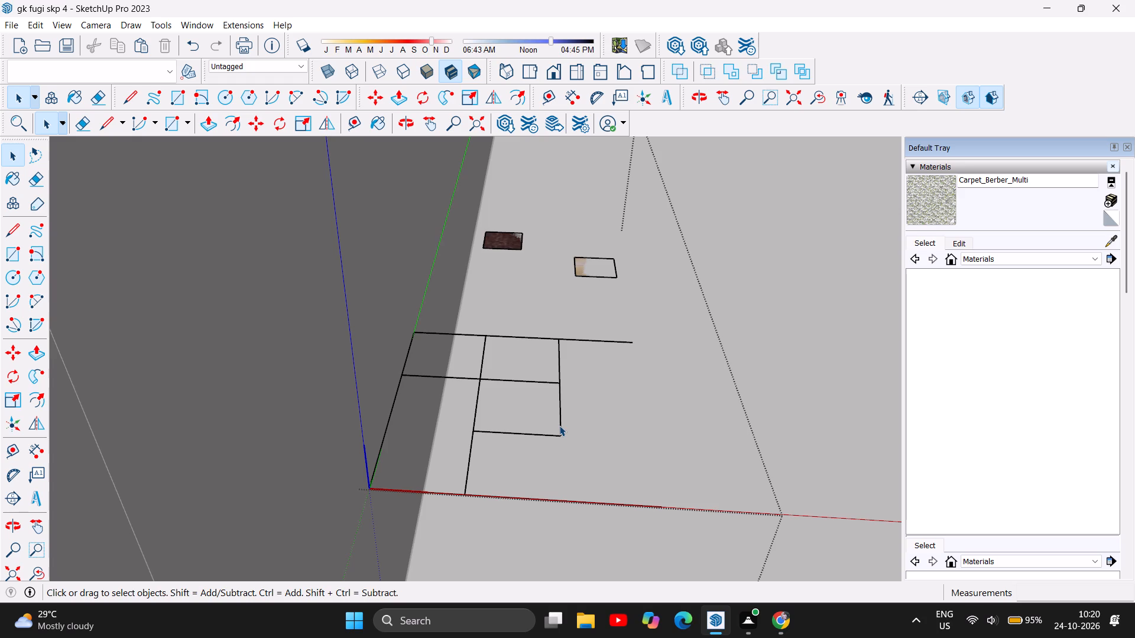
click(559, 425)
key(Delete)
click(543, 435)
key(Delete)
double_click(474, 439)
key(Delete)
Delete the grid lines of the board's back row, its back edge and the edge along the green axis.
click(462, 377)
key(Delete)
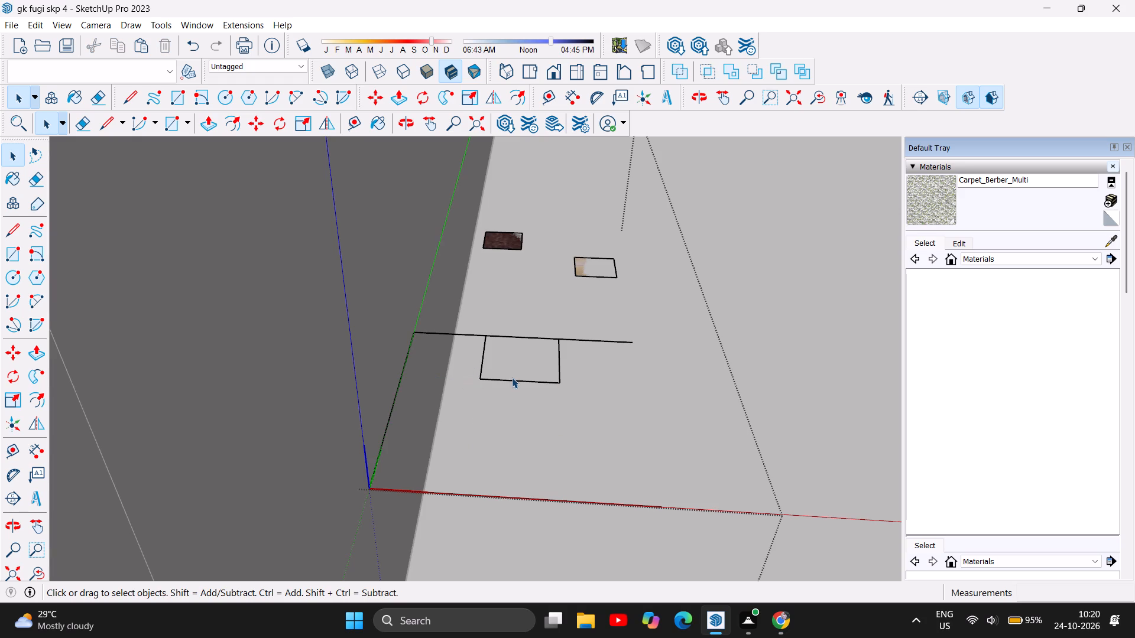
click(515, 379)
key(Delete)
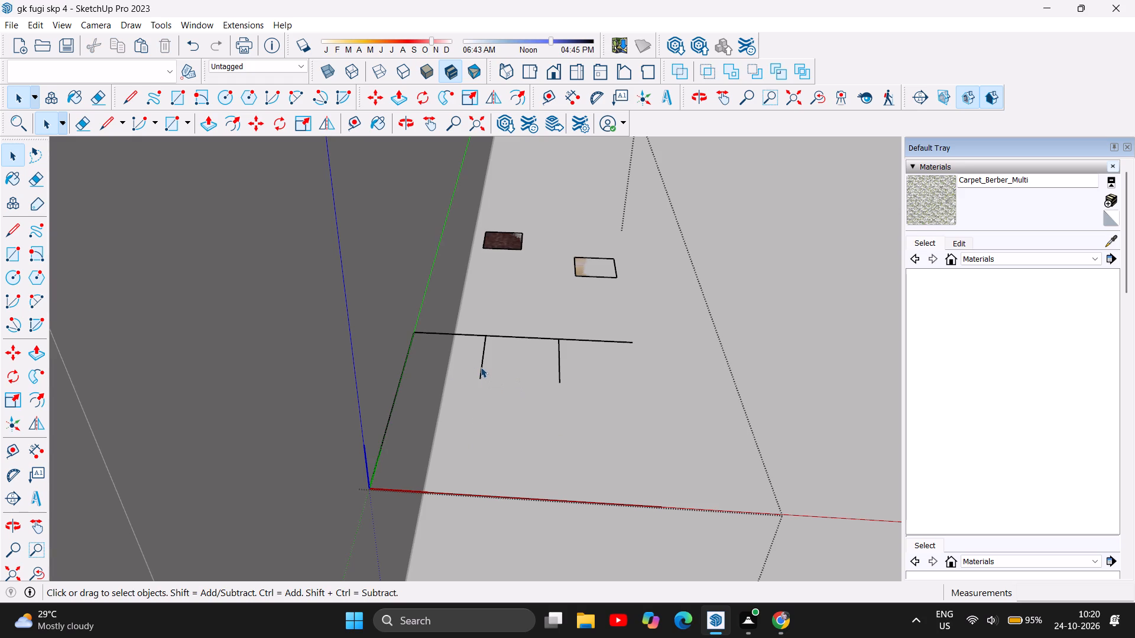
click(481, 367)
key(Delete)
click(560, 356)
key(Delete)
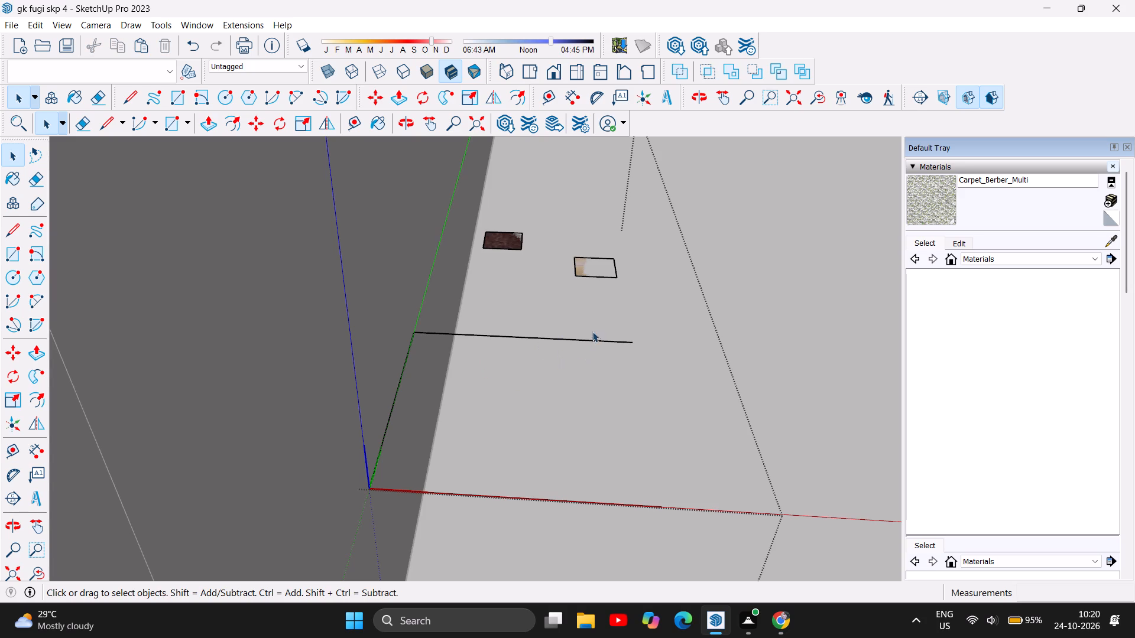
click(583, 339)
key(Delete)
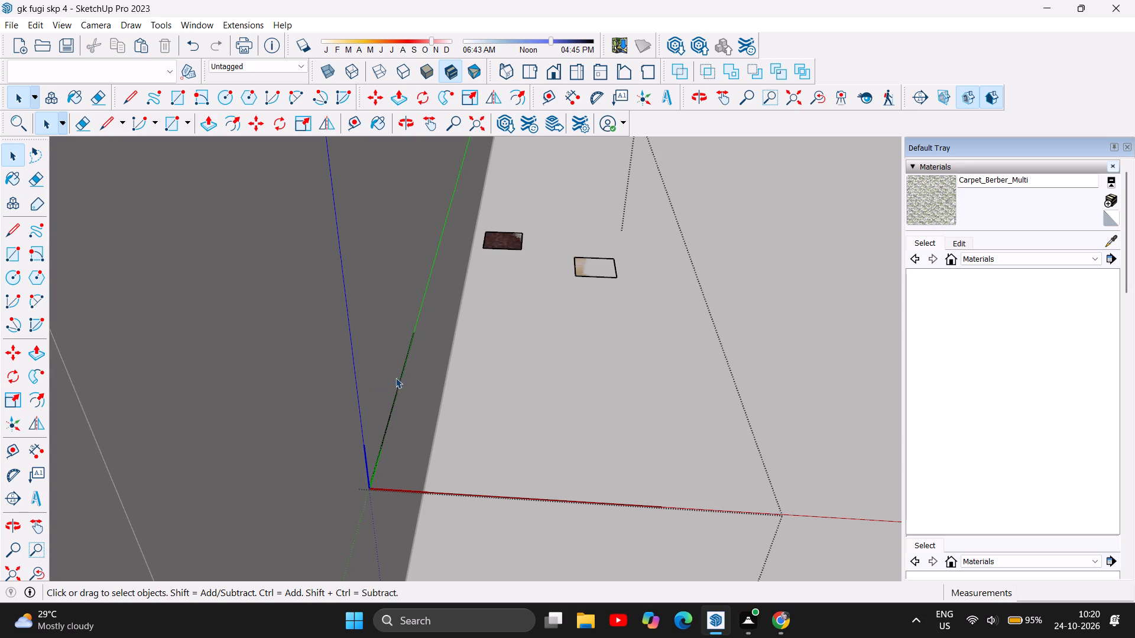
click(400, 383)
key(Delete)
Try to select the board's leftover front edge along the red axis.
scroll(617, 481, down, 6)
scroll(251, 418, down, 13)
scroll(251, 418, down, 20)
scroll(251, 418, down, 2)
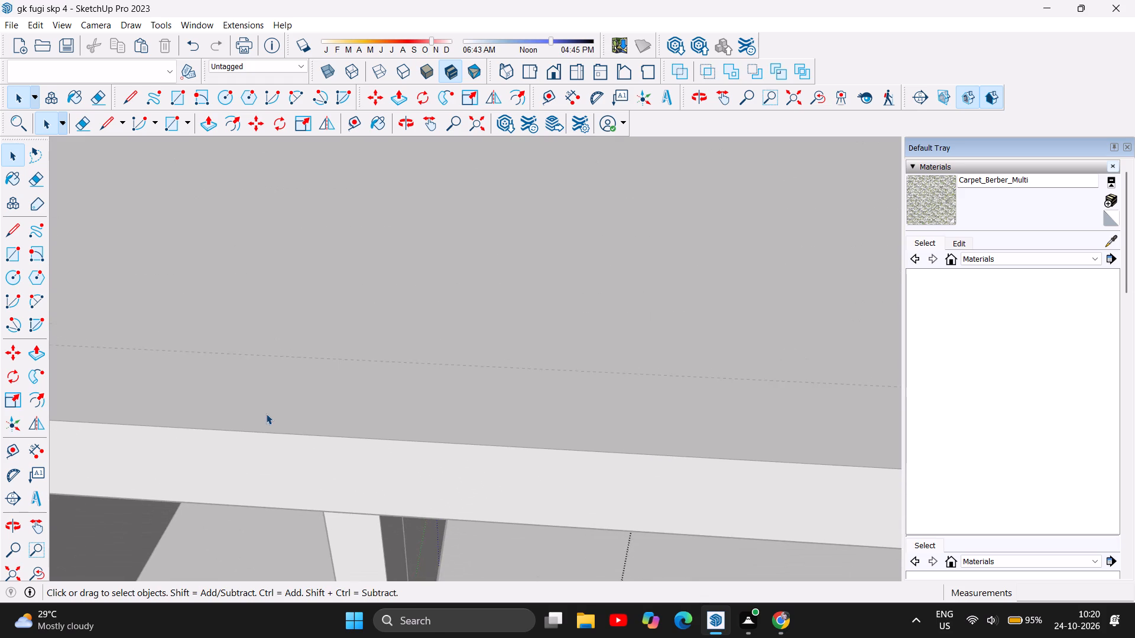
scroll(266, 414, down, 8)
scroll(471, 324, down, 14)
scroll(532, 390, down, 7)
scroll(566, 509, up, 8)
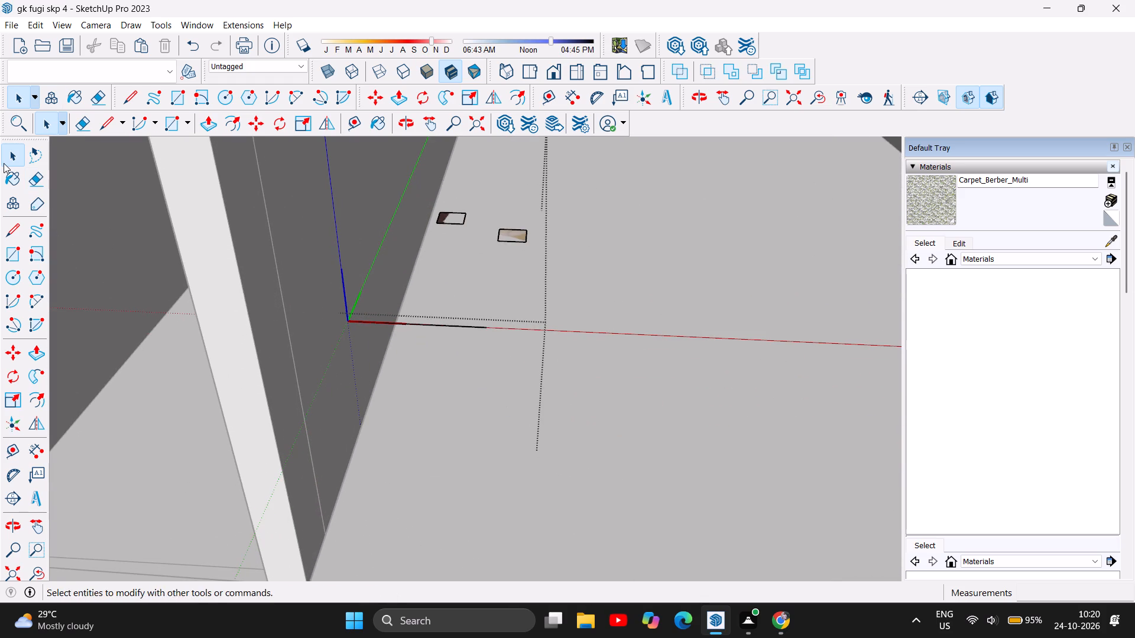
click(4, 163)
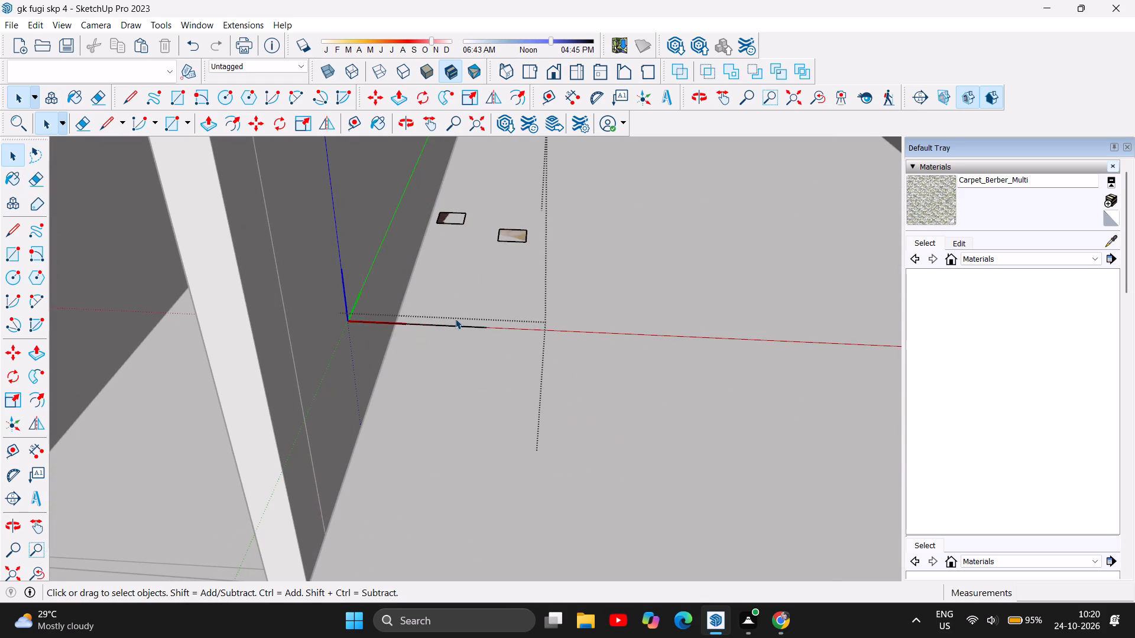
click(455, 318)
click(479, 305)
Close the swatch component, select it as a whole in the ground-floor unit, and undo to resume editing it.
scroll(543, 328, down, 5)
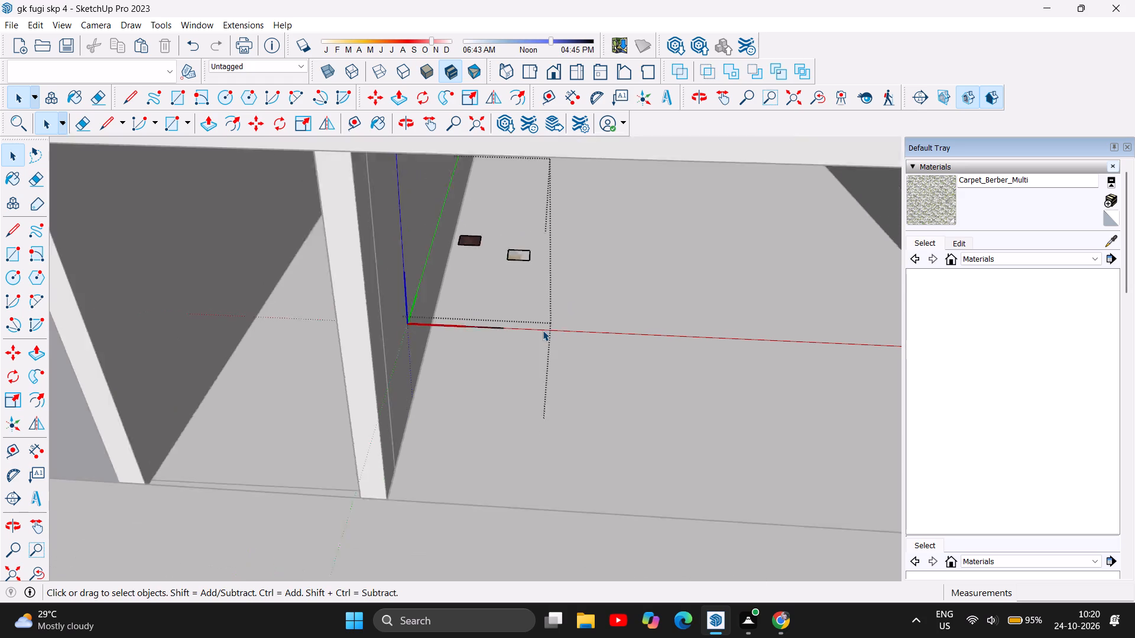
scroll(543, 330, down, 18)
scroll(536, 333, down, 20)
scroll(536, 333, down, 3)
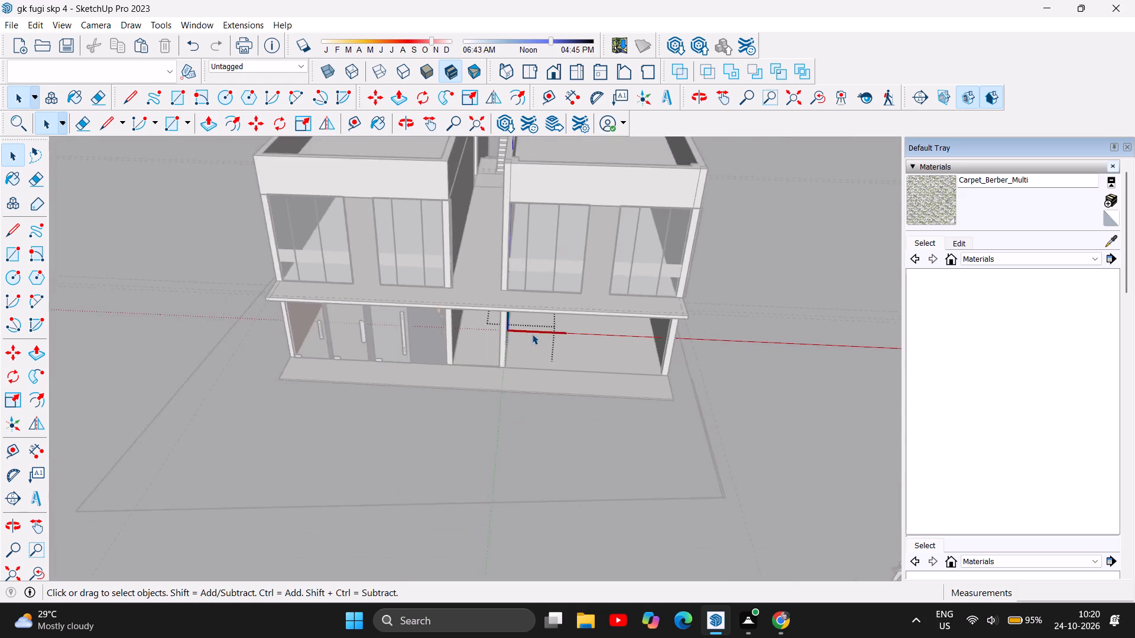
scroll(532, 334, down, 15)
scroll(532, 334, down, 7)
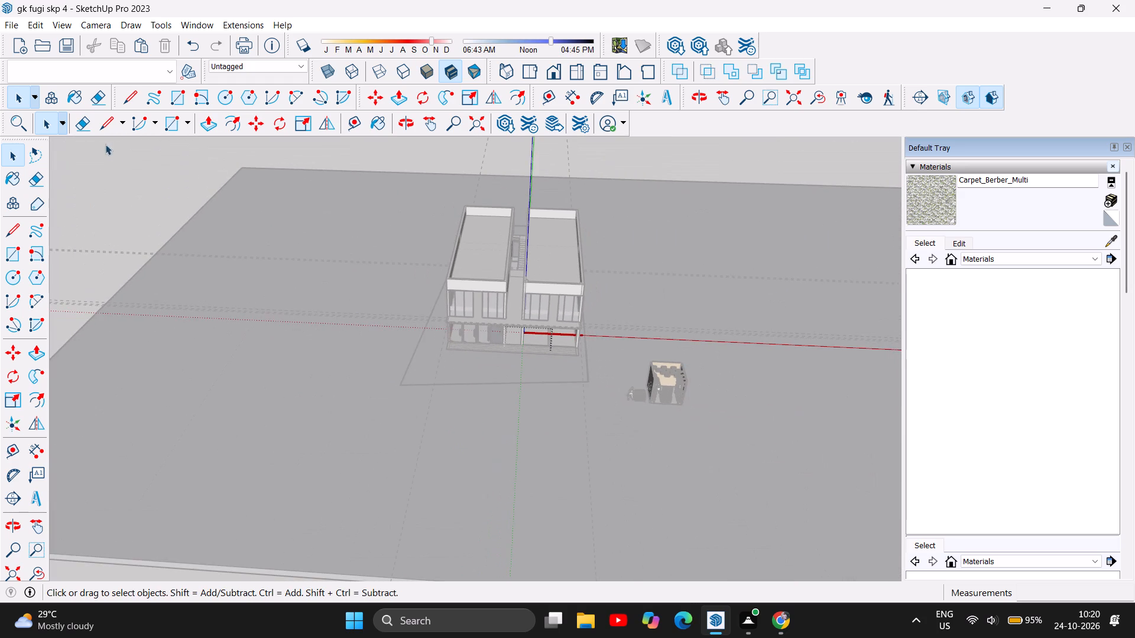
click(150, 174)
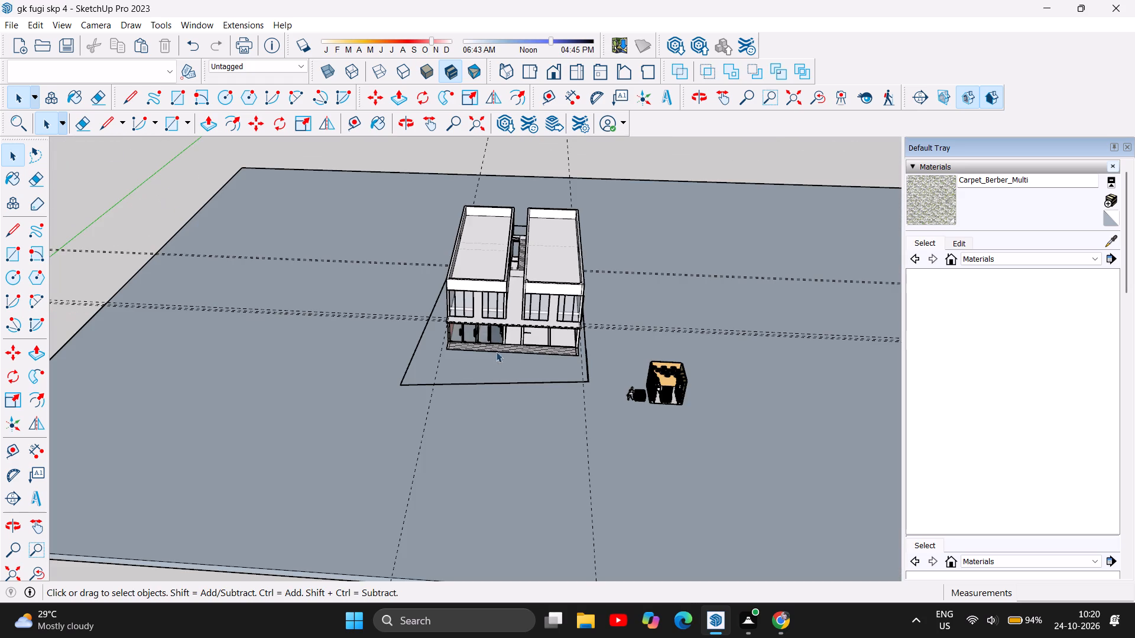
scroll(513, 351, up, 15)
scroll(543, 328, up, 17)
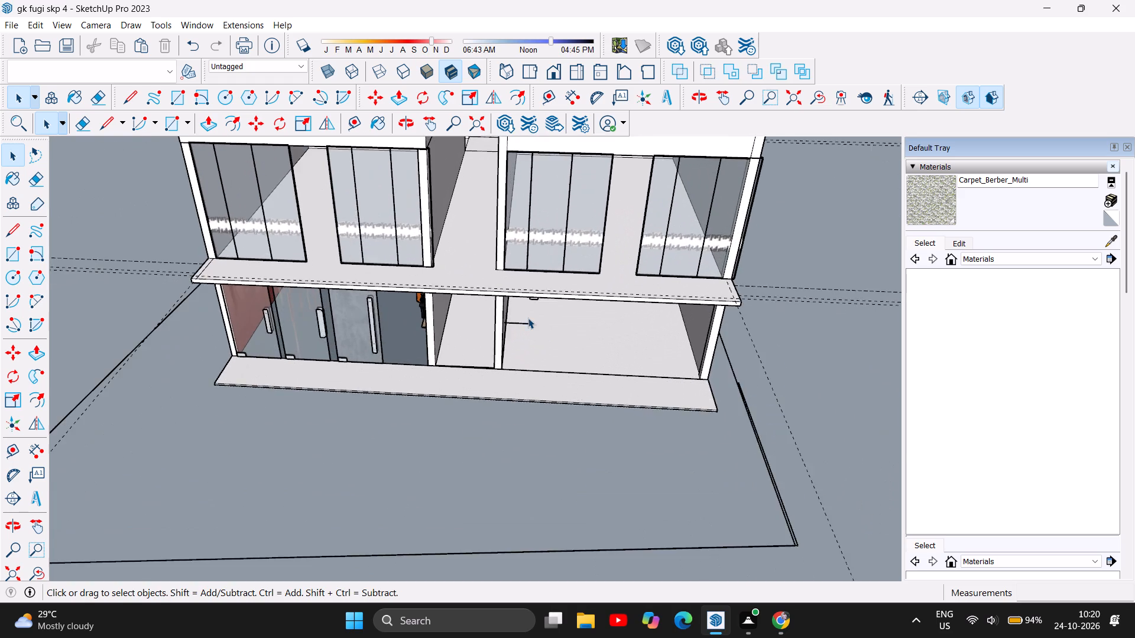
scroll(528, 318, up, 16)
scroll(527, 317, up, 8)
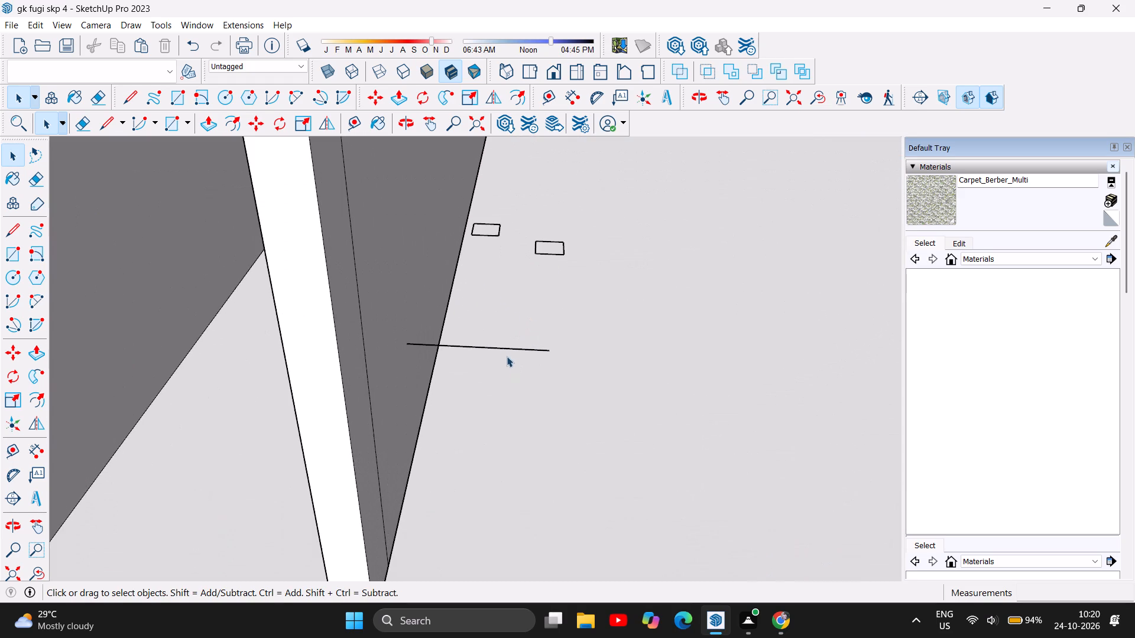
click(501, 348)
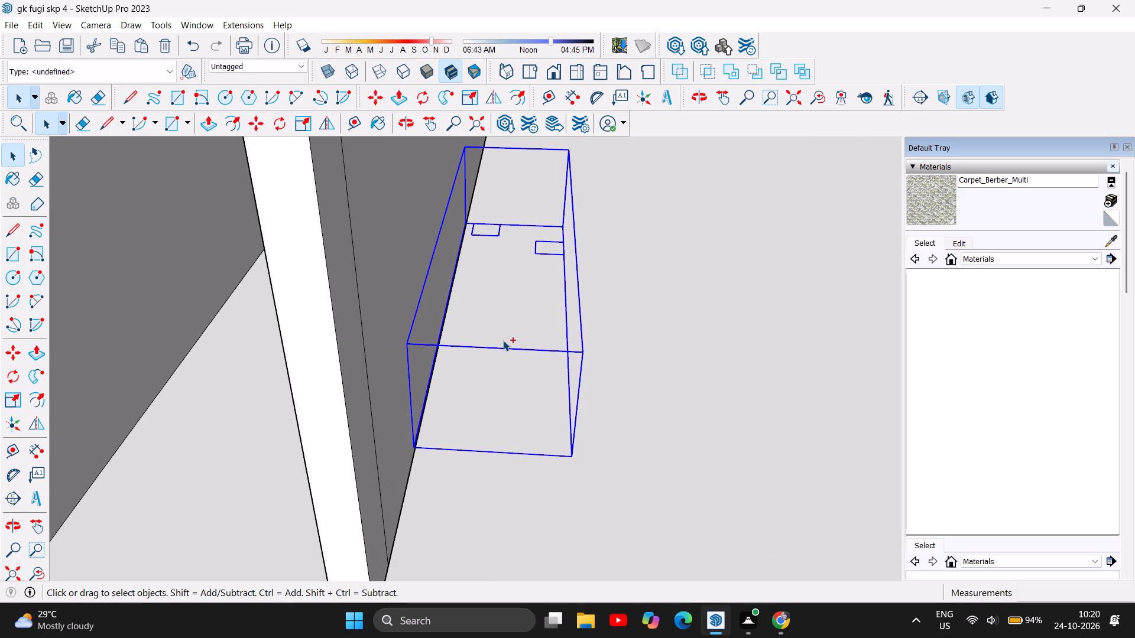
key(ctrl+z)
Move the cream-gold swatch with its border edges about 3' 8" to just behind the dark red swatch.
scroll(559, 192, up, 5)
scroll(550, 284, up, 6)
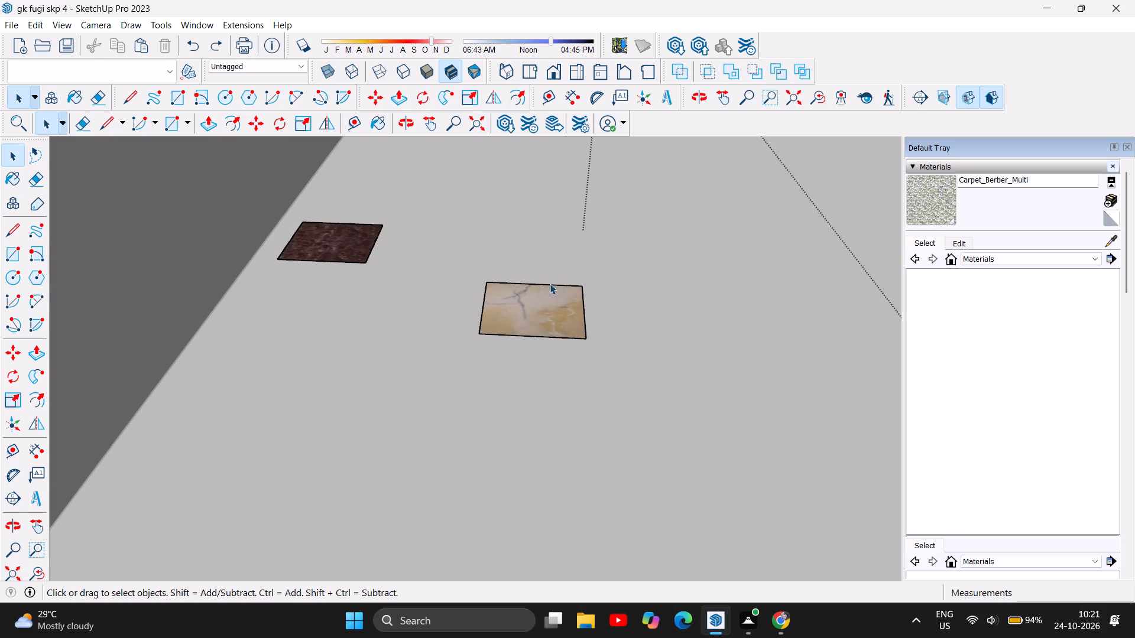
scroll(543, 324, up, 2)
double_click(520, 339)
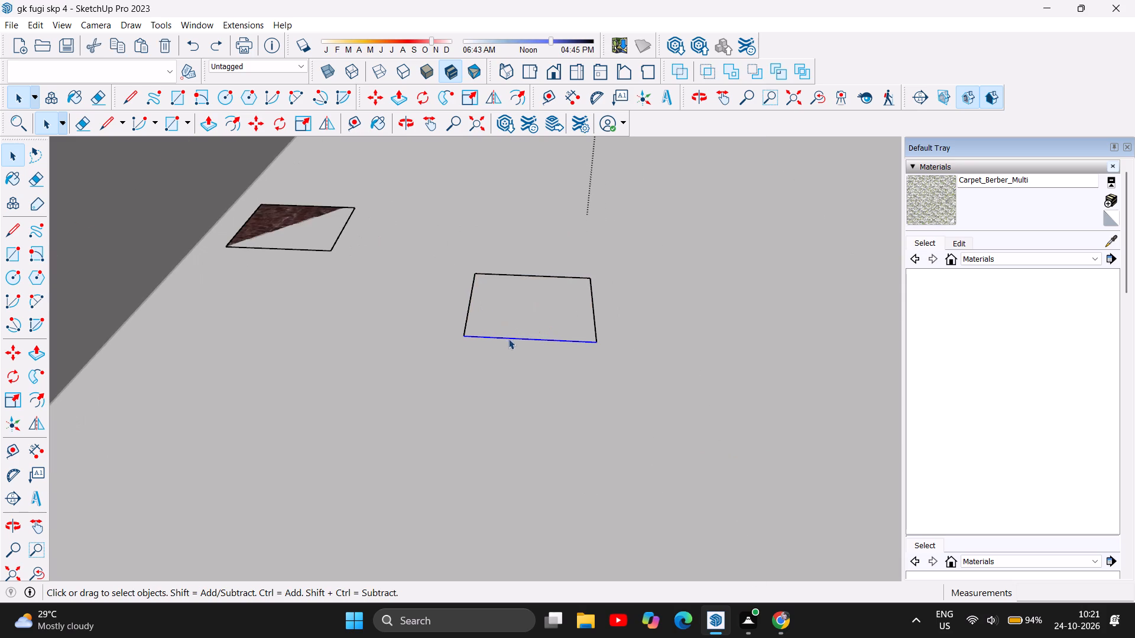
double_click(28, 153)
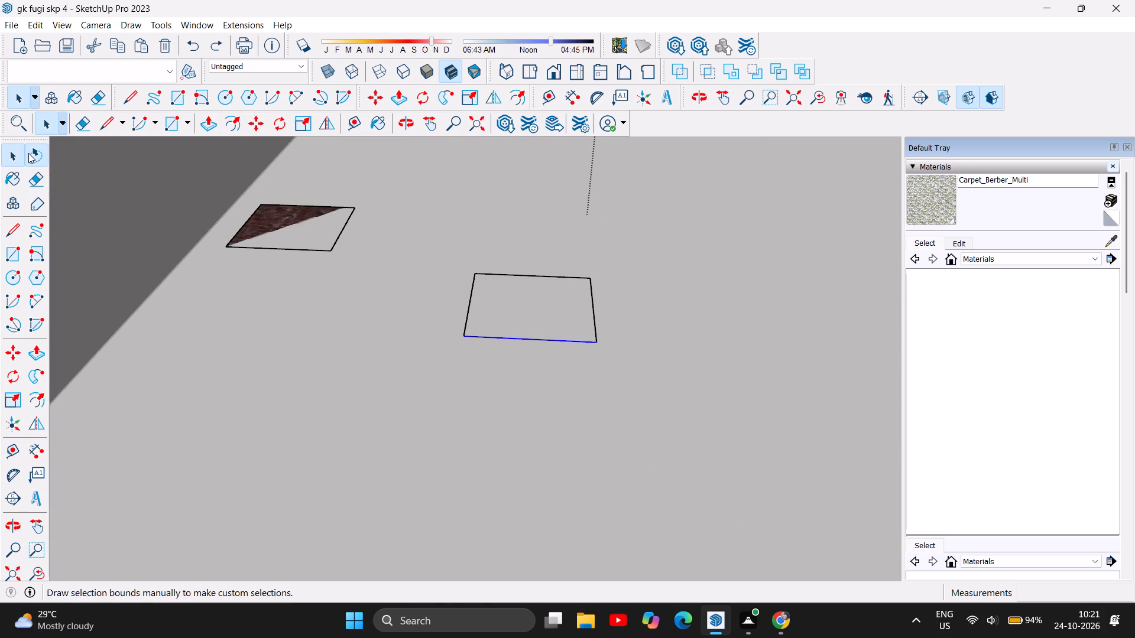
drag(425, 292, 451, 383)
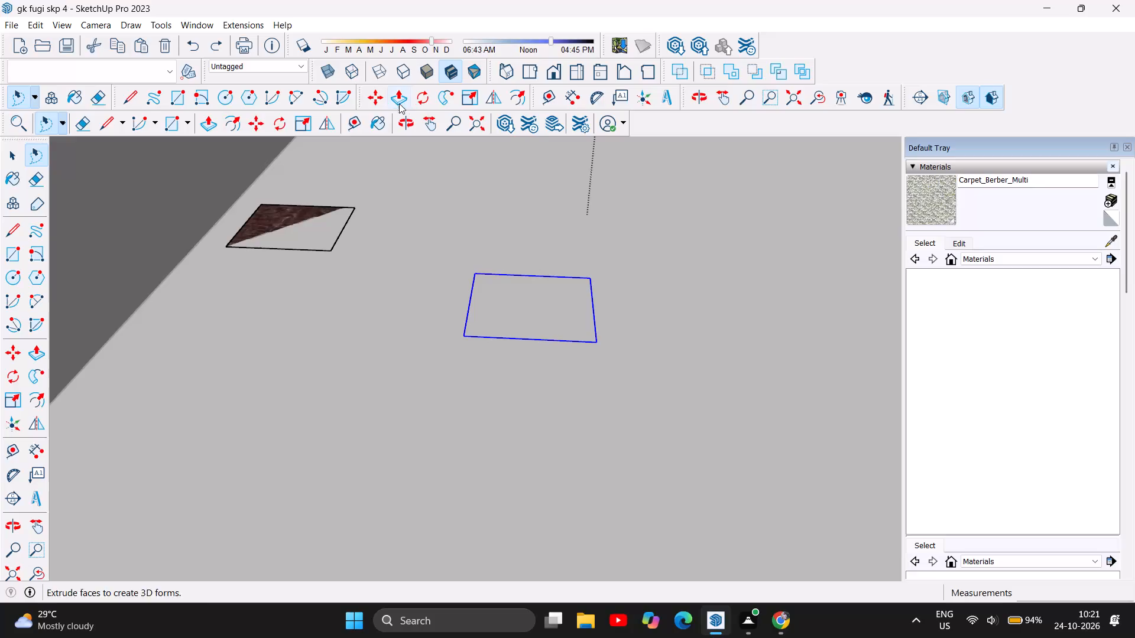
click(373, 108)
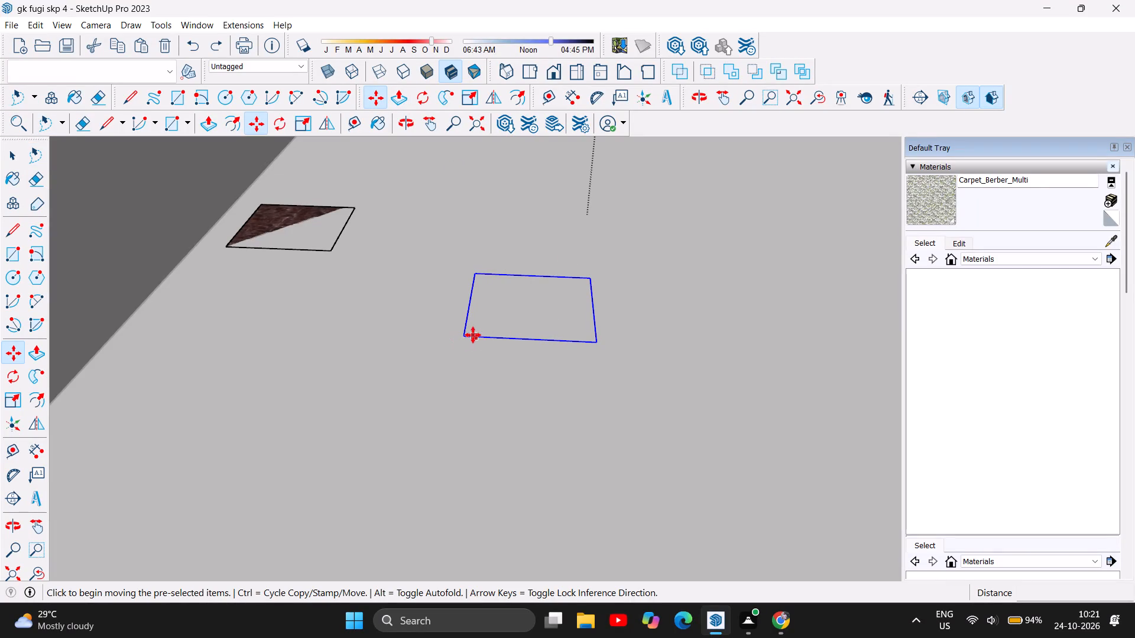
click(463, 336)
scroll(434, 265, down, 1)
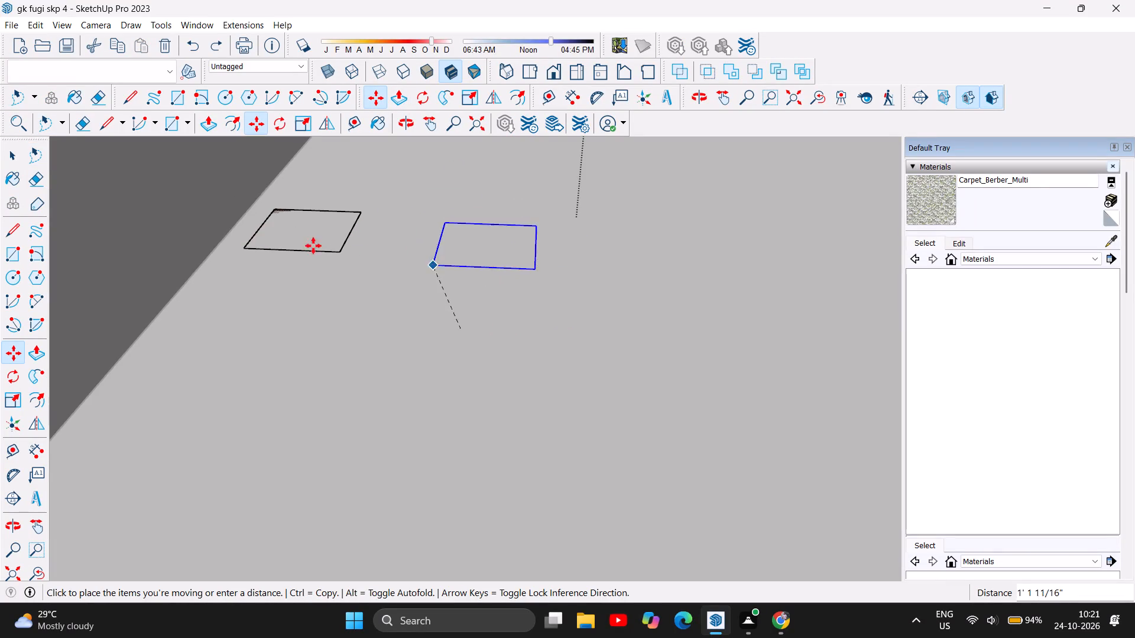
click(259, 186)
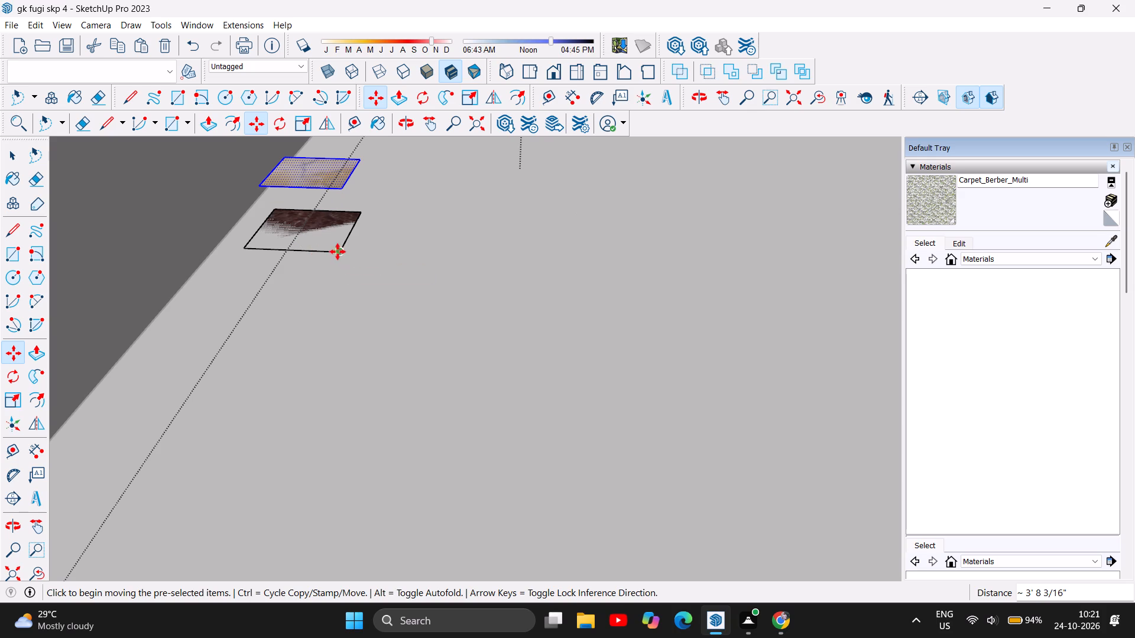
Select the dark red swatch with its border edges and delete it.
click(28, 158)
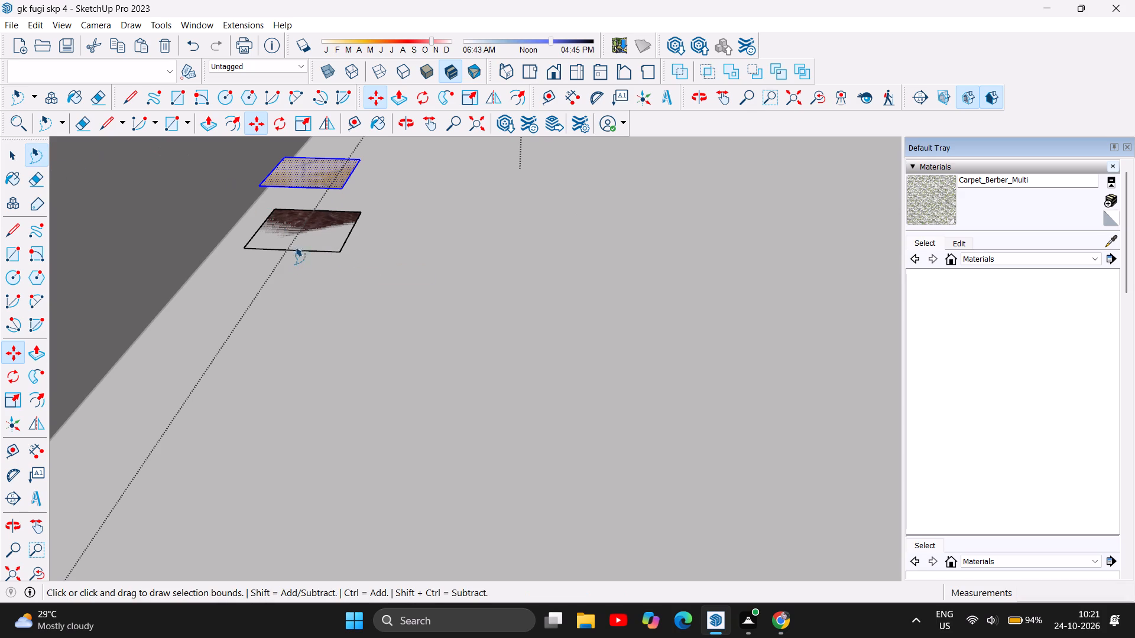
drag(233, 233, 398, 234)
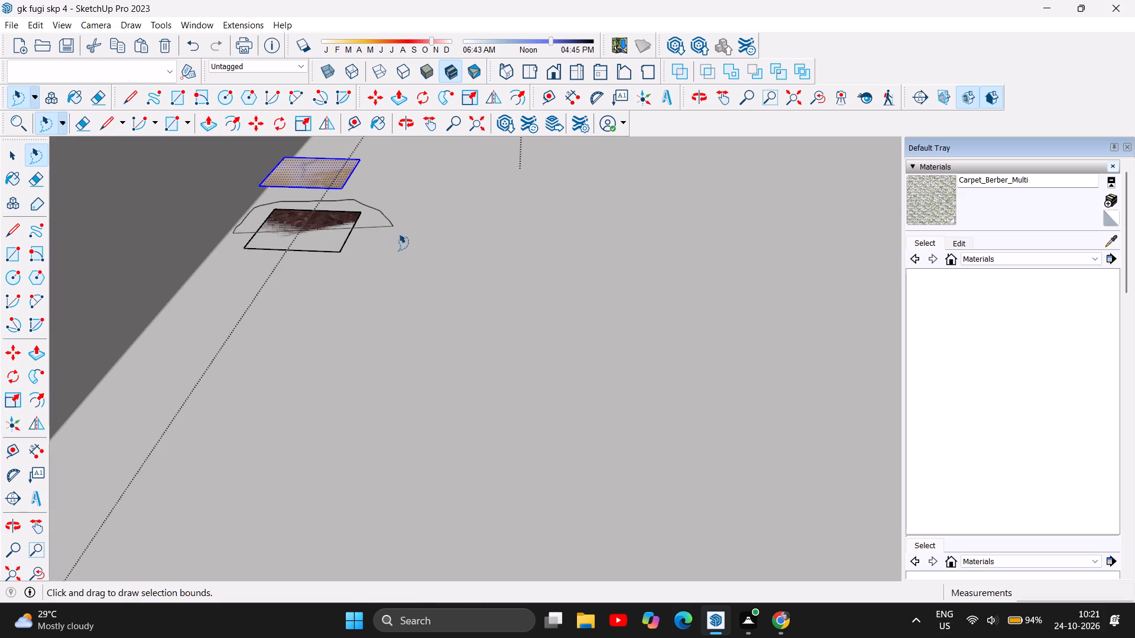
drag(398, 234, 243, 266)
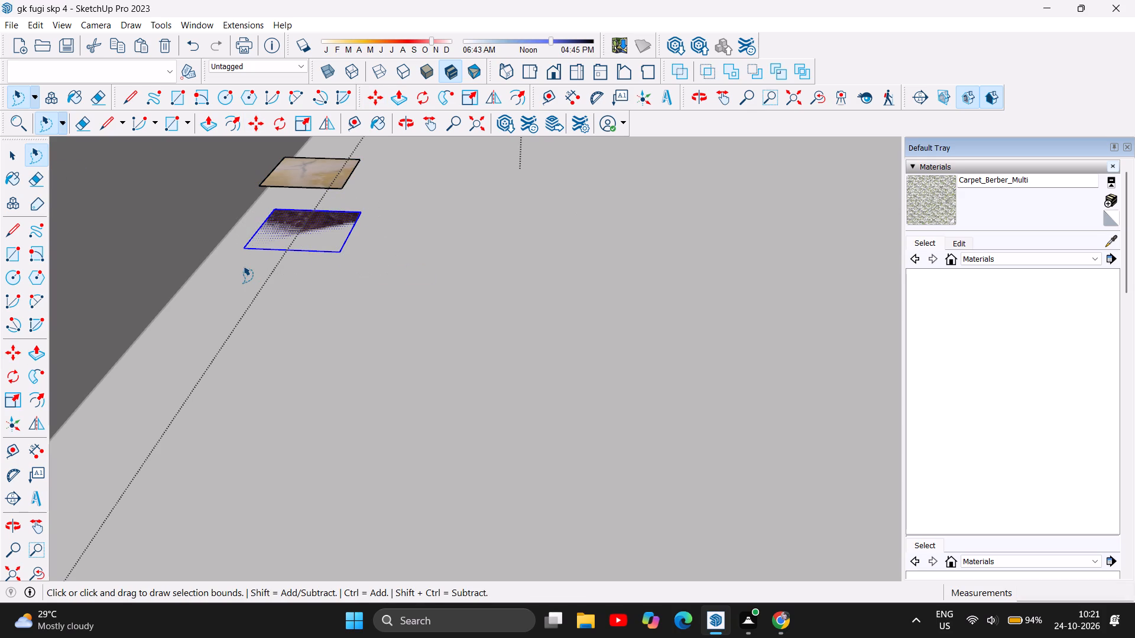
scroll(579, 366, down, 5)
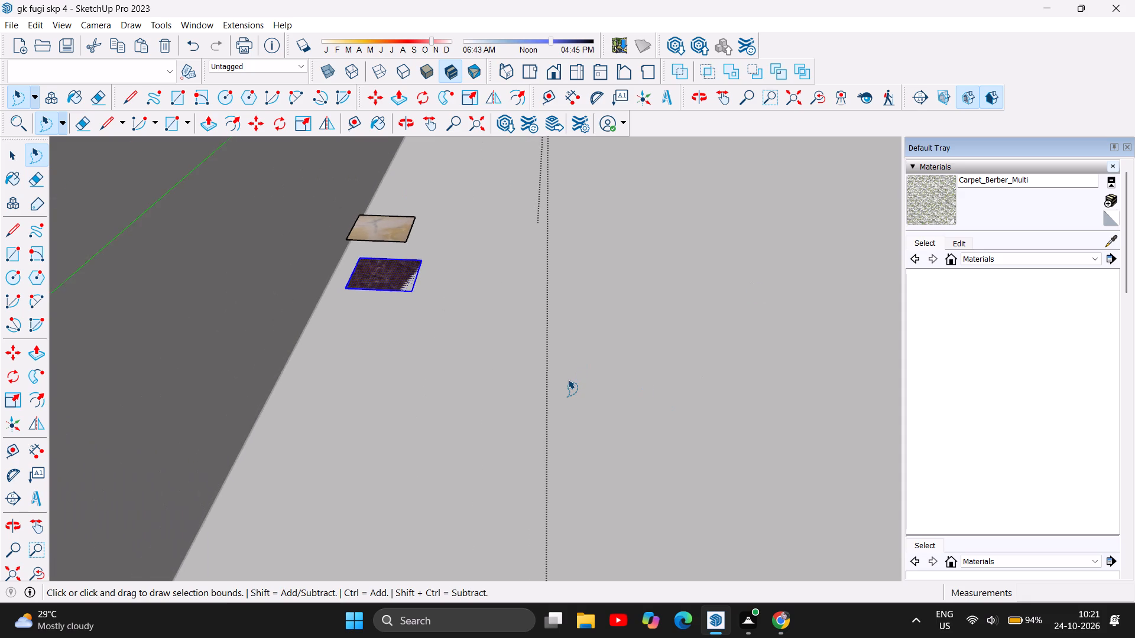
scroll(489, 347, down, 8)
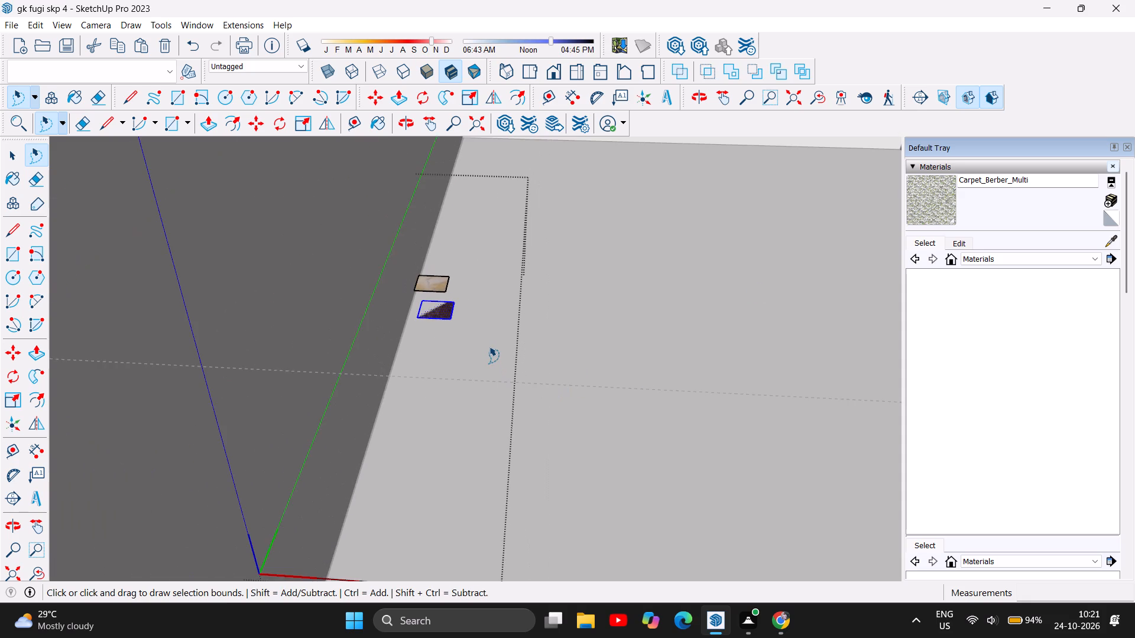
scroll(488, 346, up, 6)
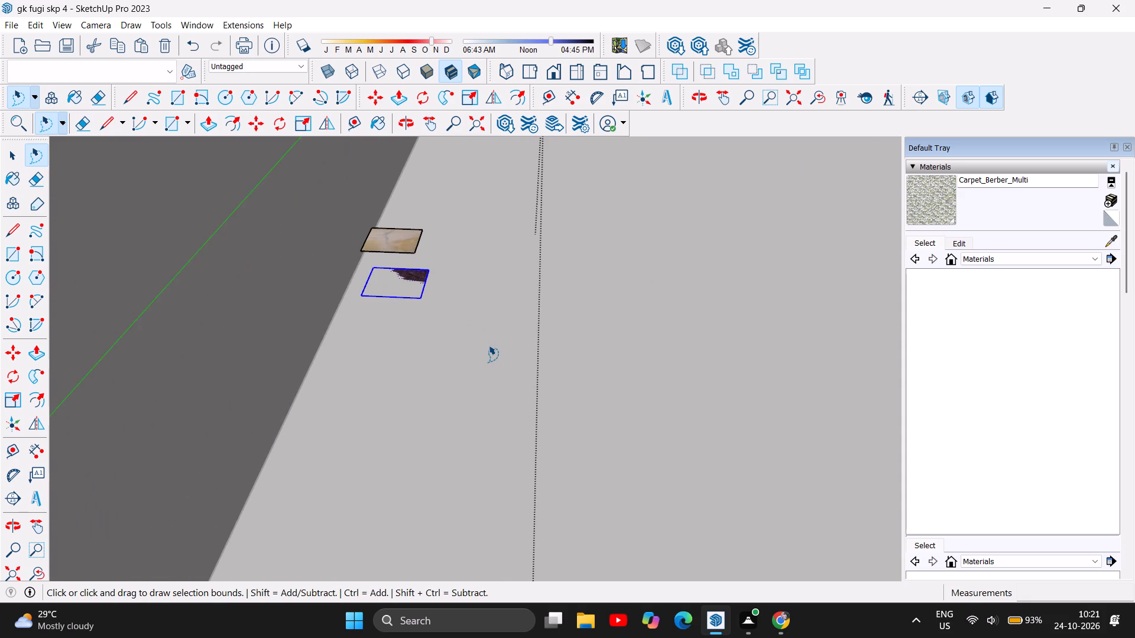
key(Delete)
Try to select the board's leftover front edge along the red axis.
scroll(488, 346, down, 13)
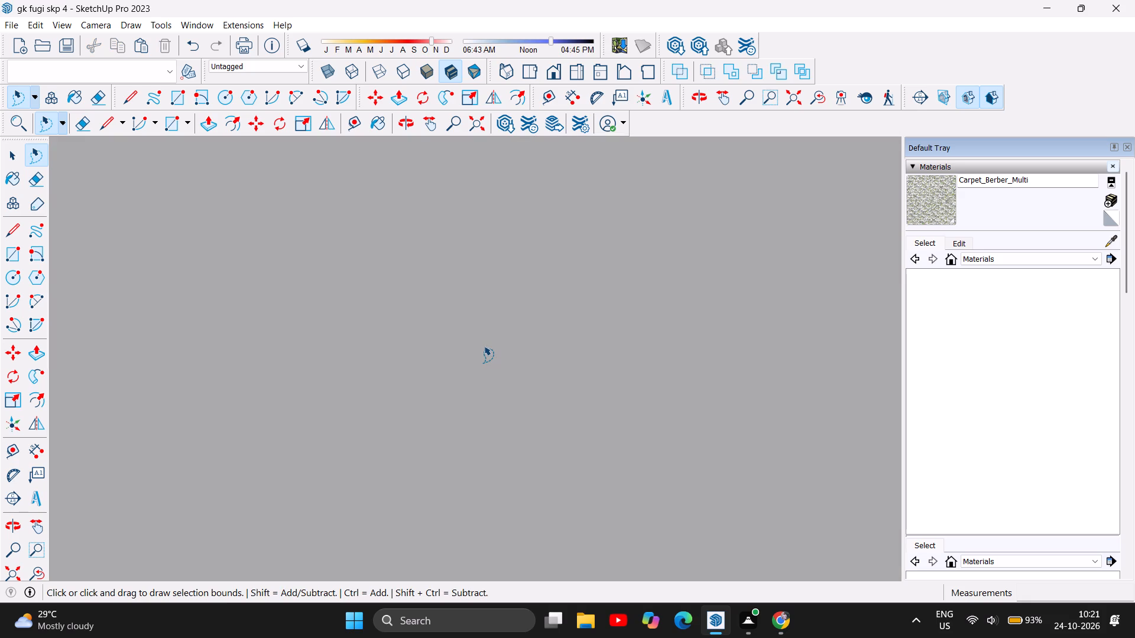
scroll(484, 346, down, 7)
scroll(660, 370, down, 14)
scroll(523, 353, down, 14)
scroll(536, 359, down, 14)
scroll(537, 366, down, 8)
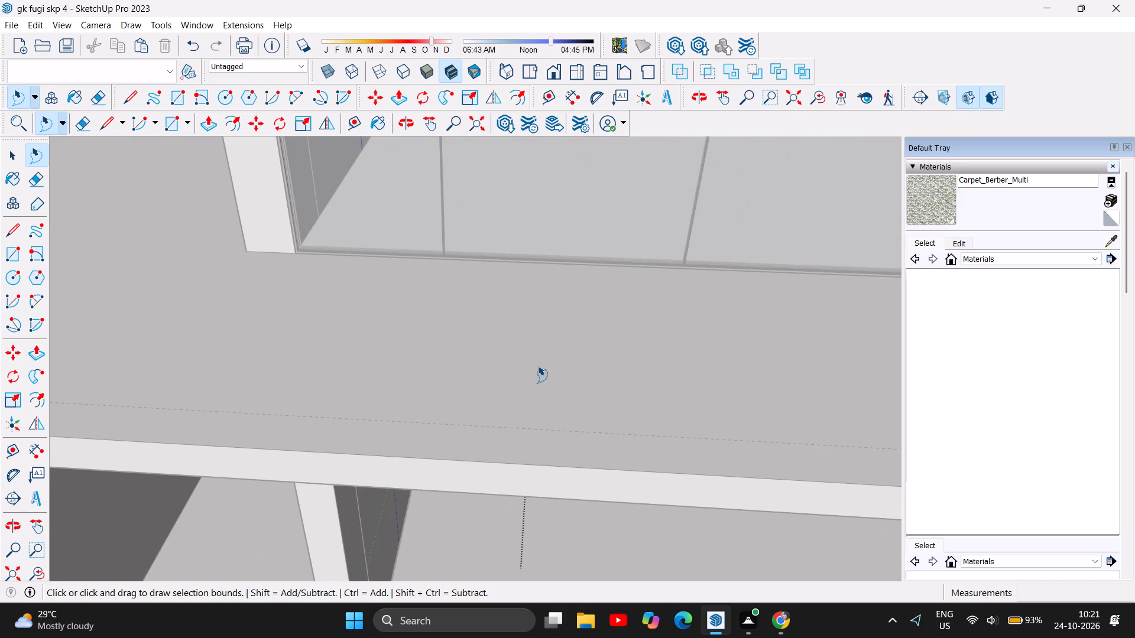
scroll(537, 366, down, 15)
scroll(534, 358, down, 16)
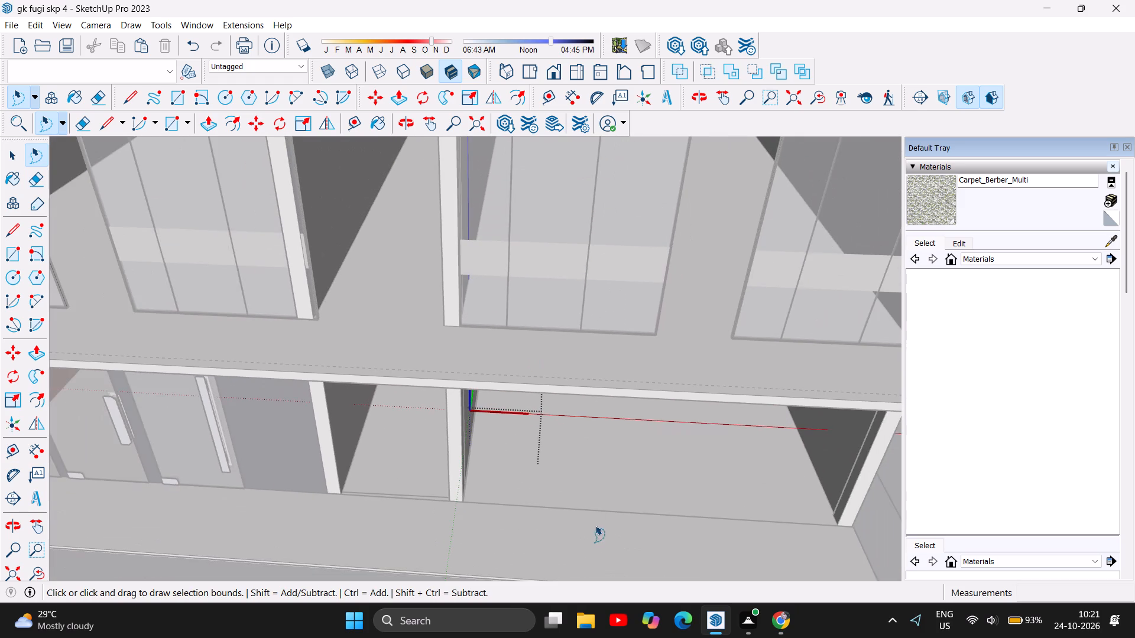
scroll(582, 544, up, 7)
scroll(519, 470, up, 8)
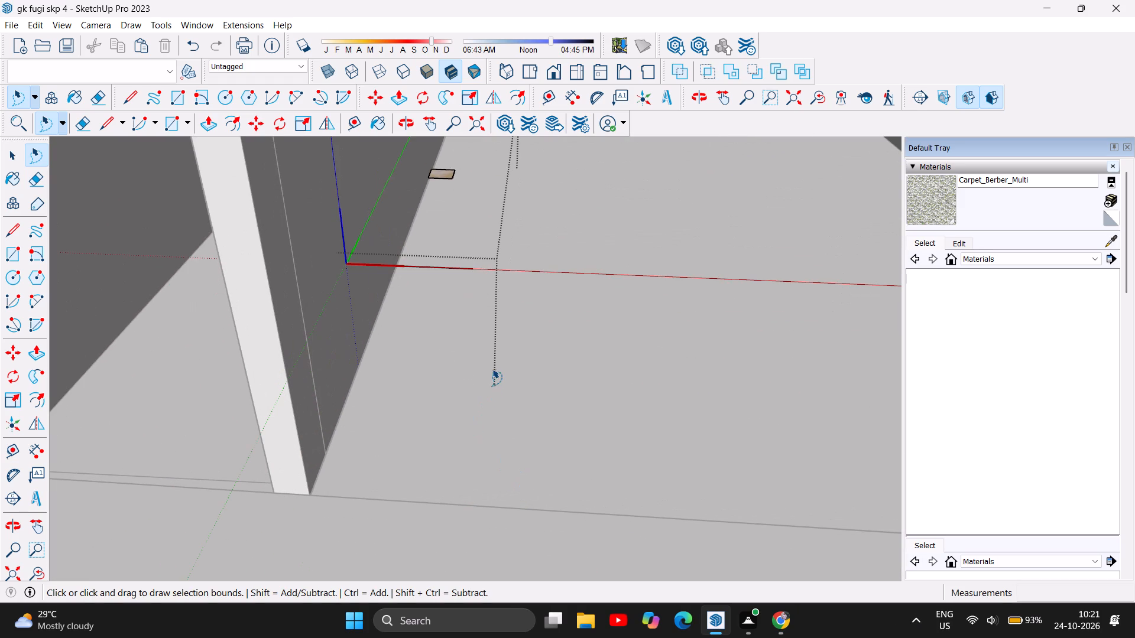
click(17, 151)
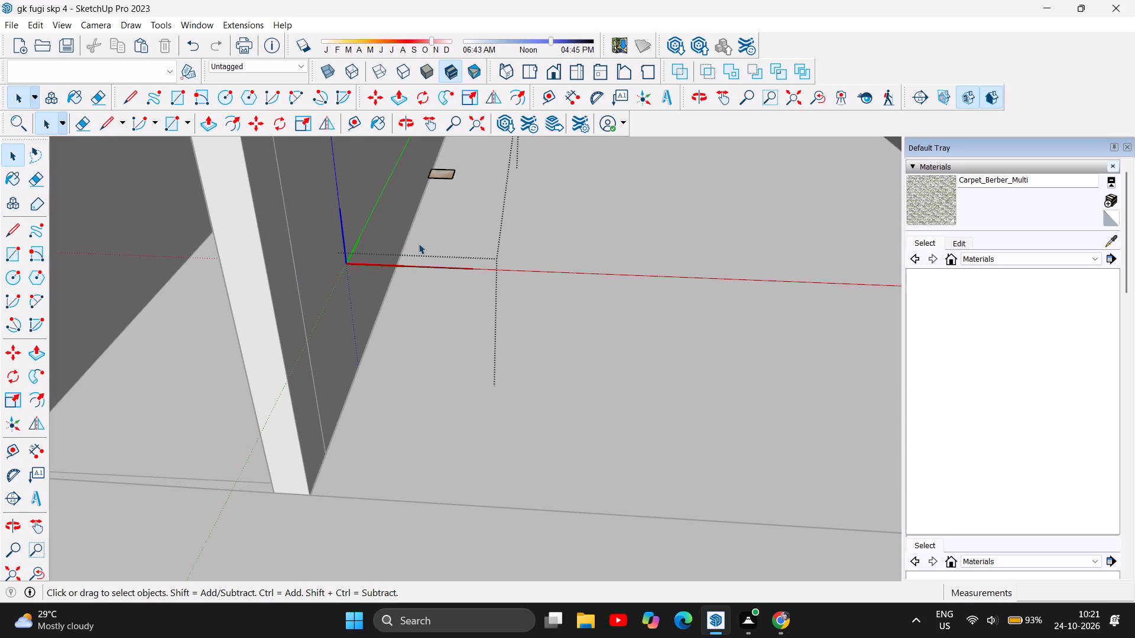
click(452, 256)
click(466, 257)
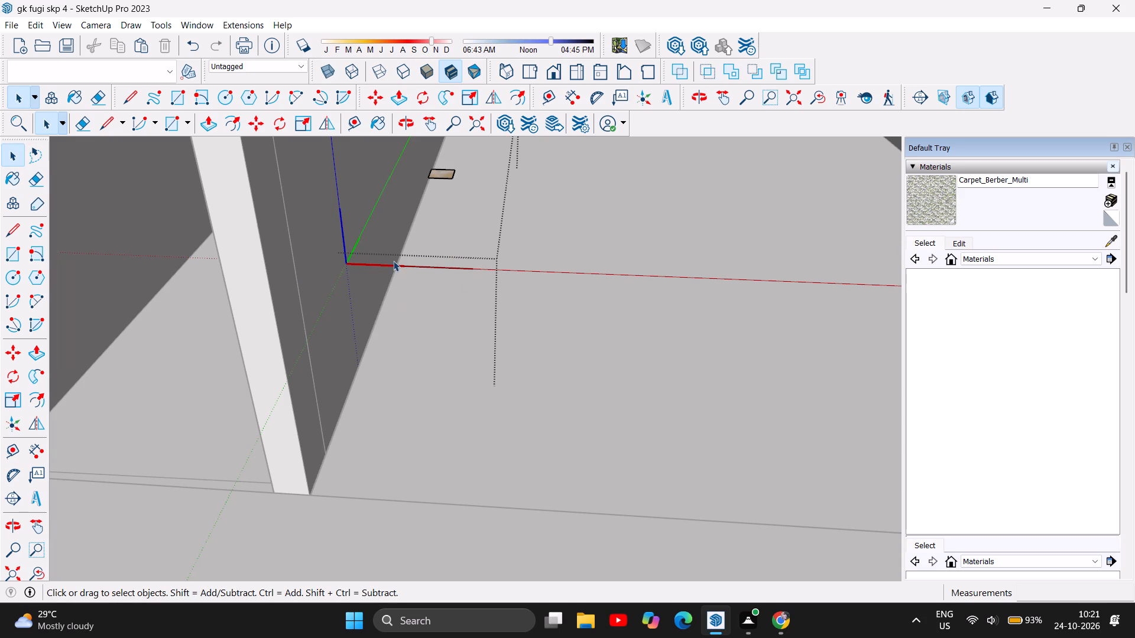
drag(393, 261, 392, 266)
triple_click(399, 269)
Undo the swatch move and all grid and swatch deletions until the full nine-swatch marble board is restored and closed.
key(ctrl+z)
key(ctrl+z)
key(ctrl+z)
key(ctrl+z)
key(ctrl+z)
key(ctrl+z)
key(ctrl+z)
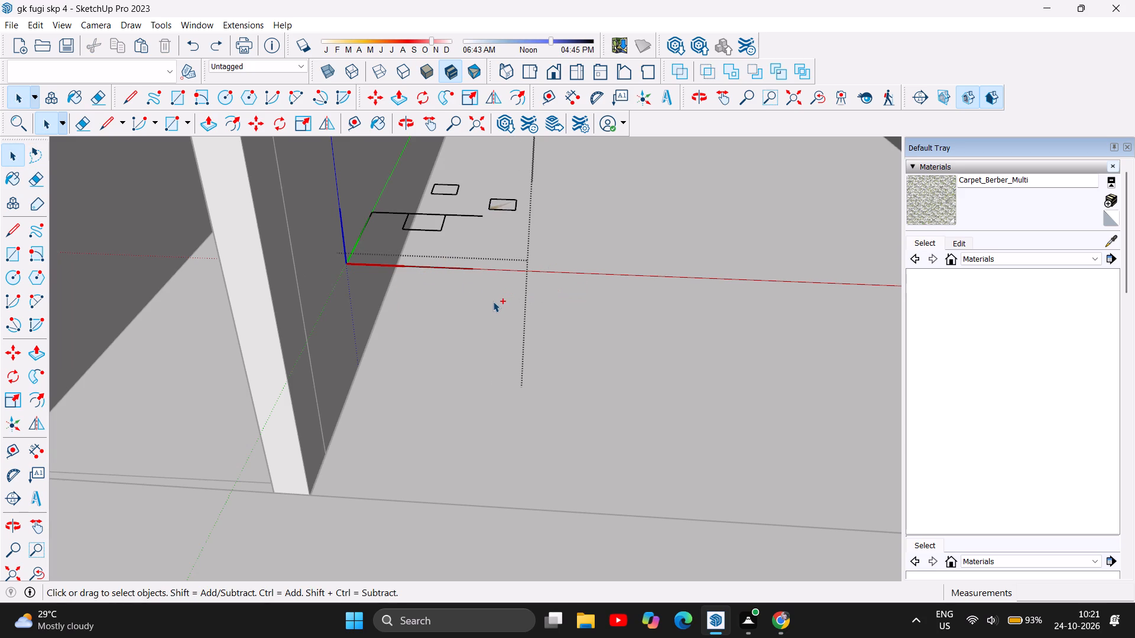
key(ctrl+z)
key(ctrl+z)
key(ctrl+z)
key(ctrl+z)
key(ctrl+z)
key(ctrl+z)
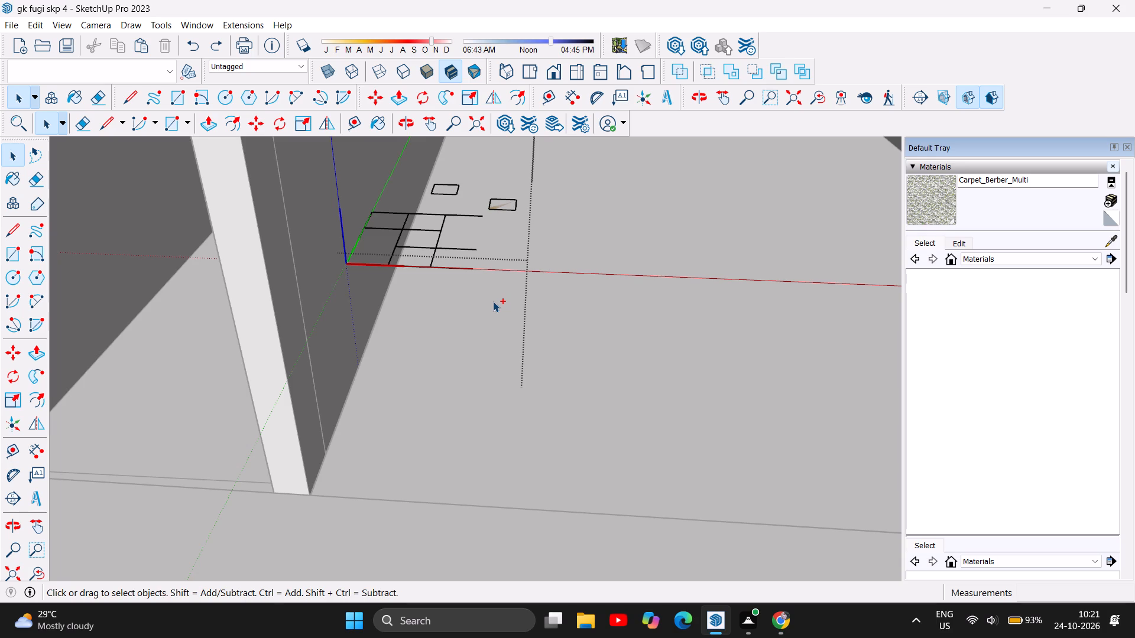
key(ctrl+z)
key(ctrl+z)
key(ctrl+z)
key(ctrl+z)
key(ctrl+z)
key(ctrl+z)
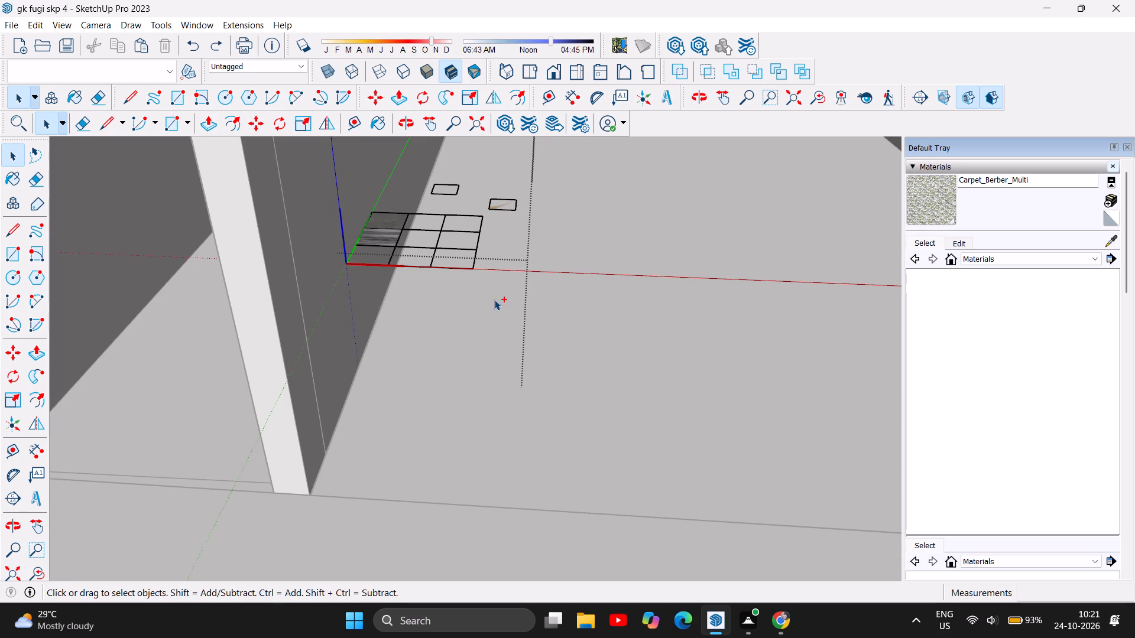
key(ctrl+z)
key(ctrl+z)
key(ctrl+z)
key(ctrl+z)
key(ctrl+z)
key(ctrl+z)
key(ctrl+z)
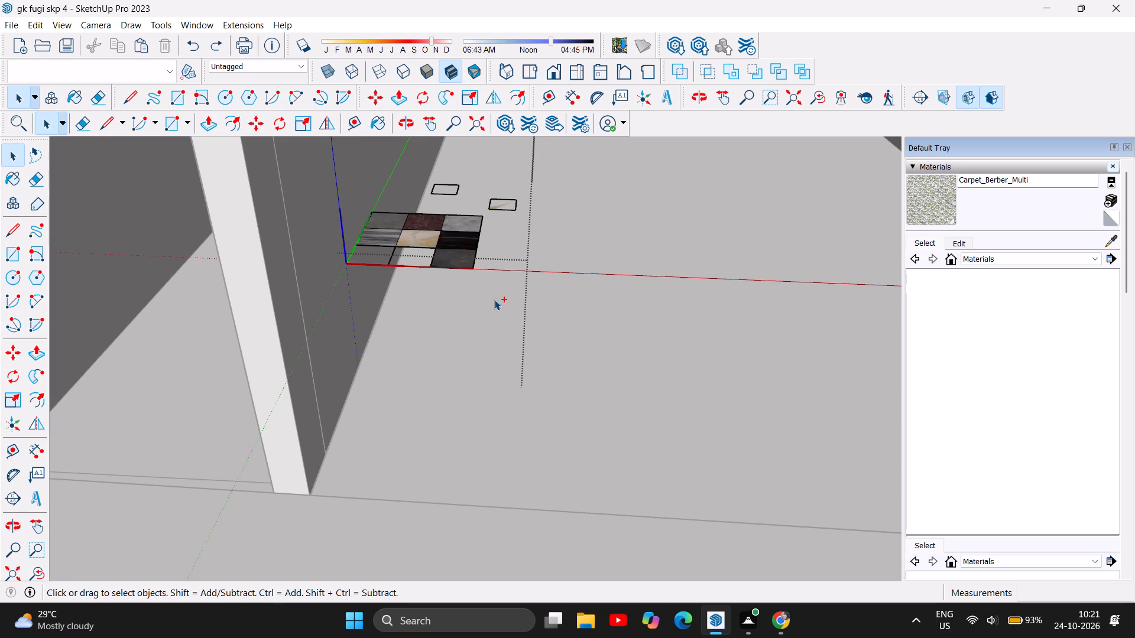
key(ctrl+z)
key(ctrl+z)
key(ctrl+z)
key(ctrl+z)
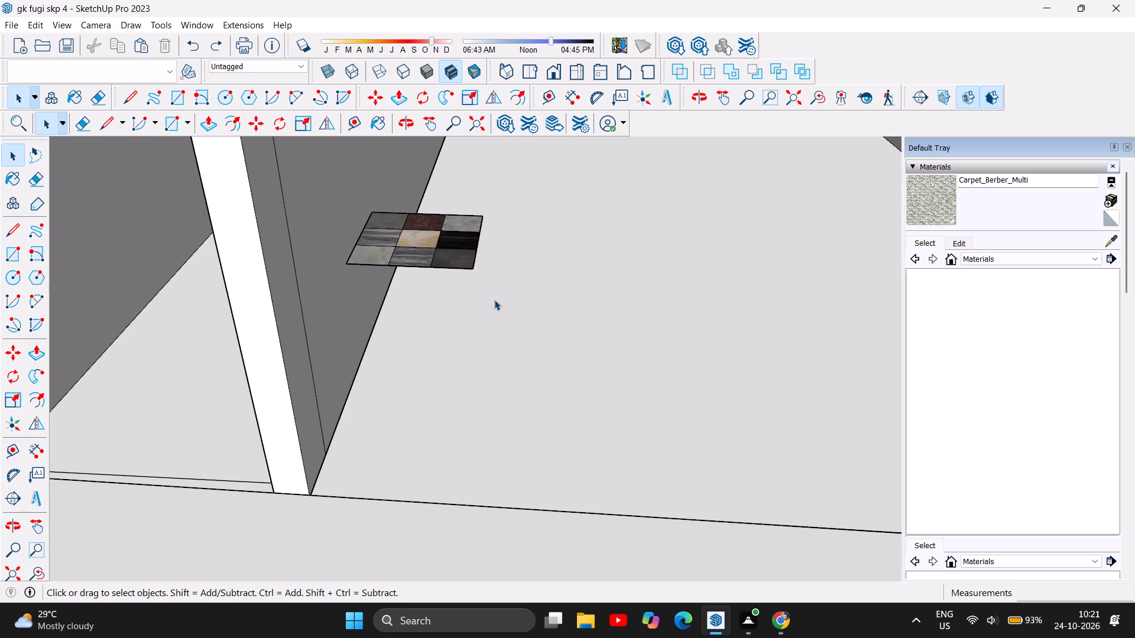
Open the restored nine-swatch marble board for editing, viewed close up from above.
scroll(397, 270, up, 5)
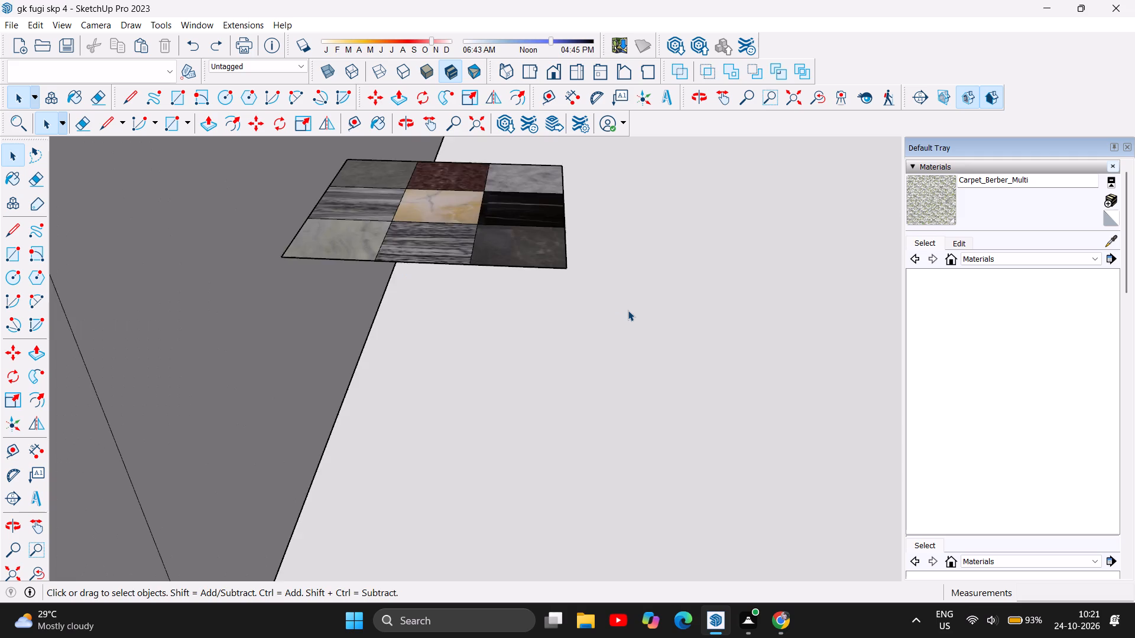
scroll(628, 310, up, 3)
scroll(395, 262, down, 5)
double_click(407, 124)
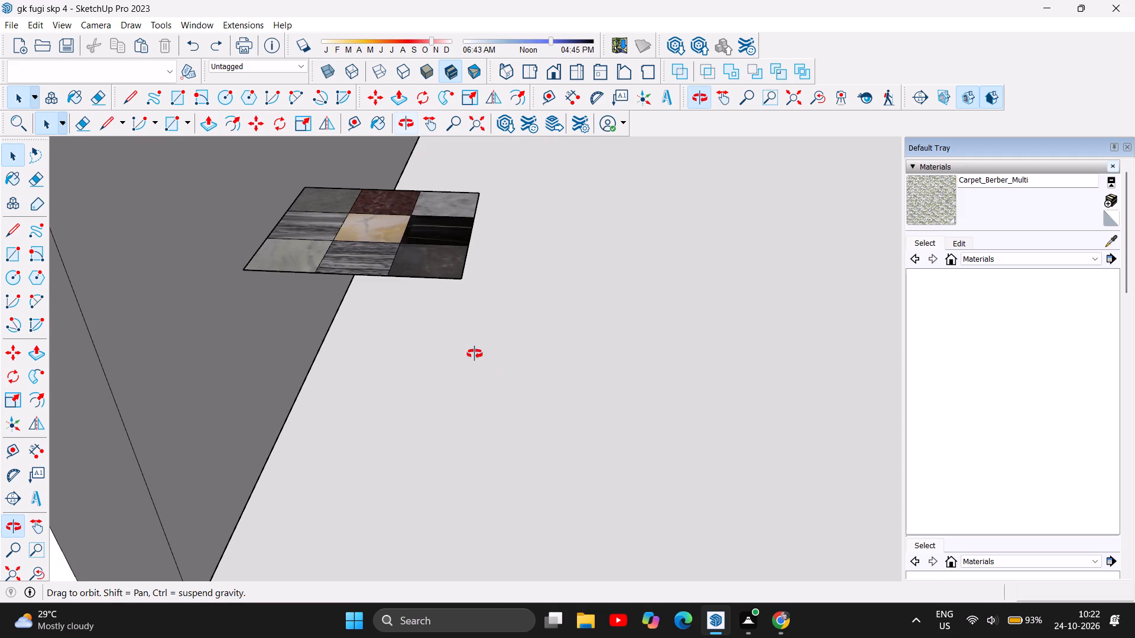
drag(454, 308, 495, 392)
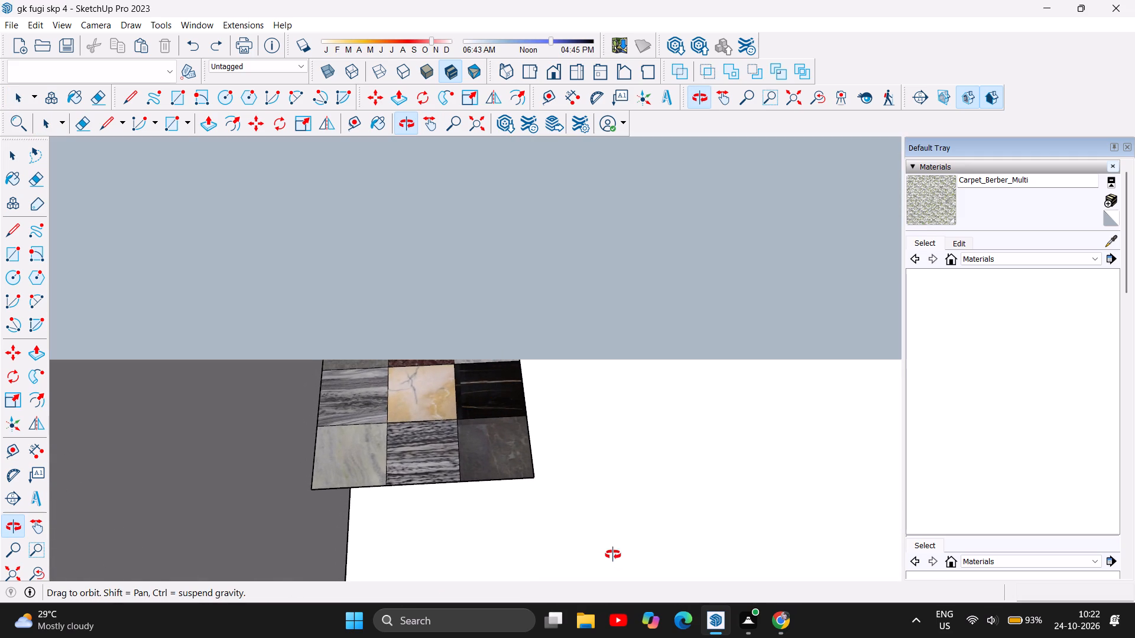
drag(612, 554, 604, 506)
scroll(408, 381, up, 4)
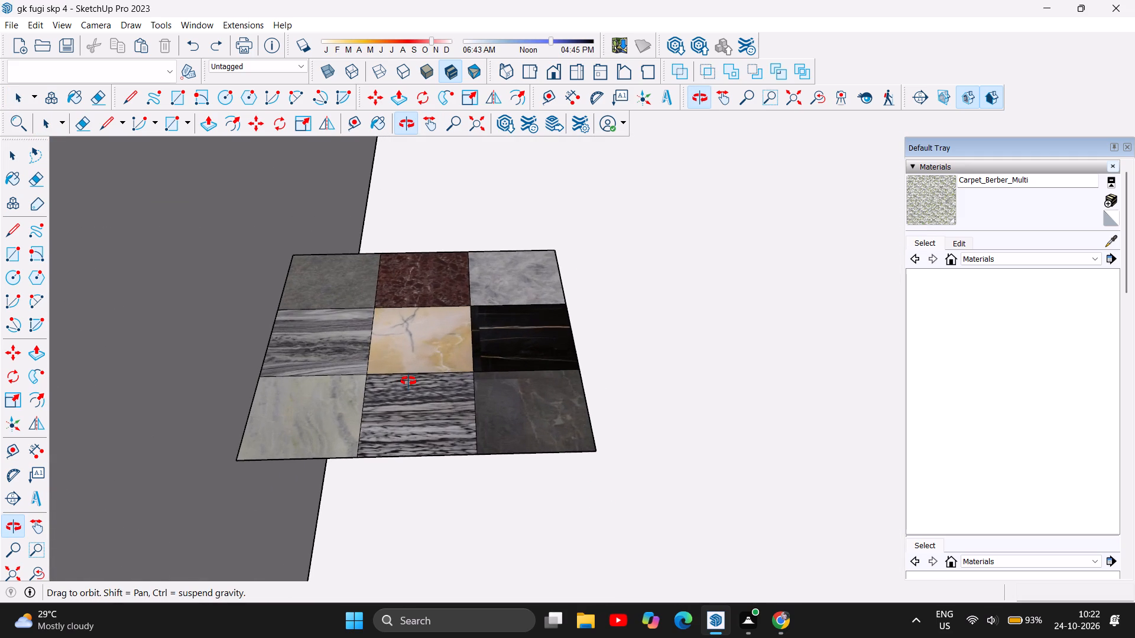
scroll(408, 381, up, 3)
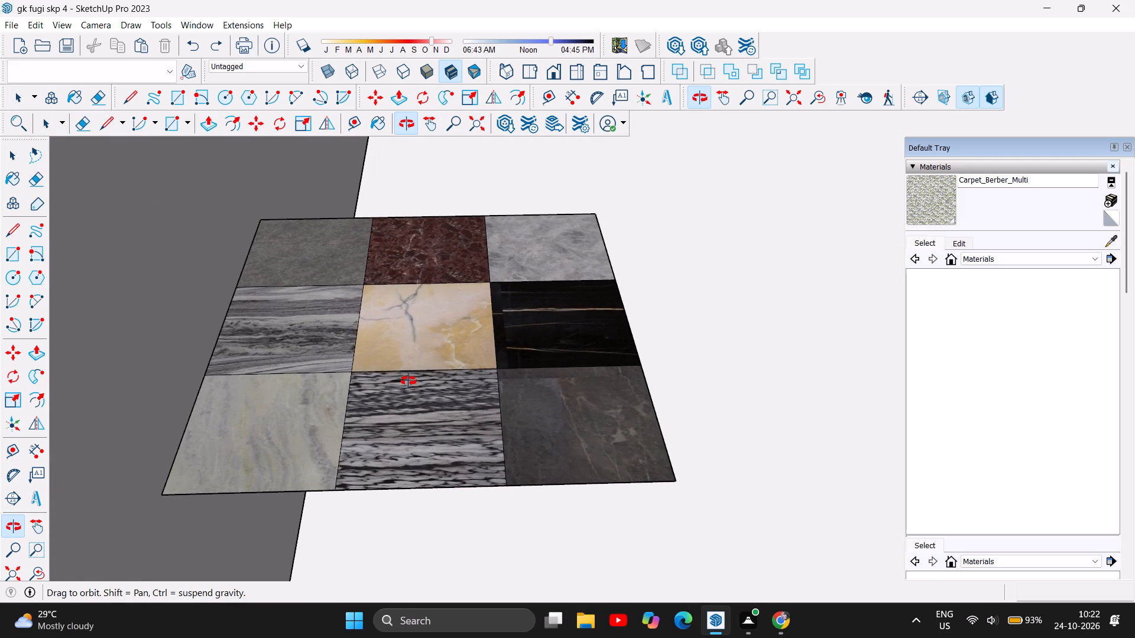
scroll(408, 381, up, 1)
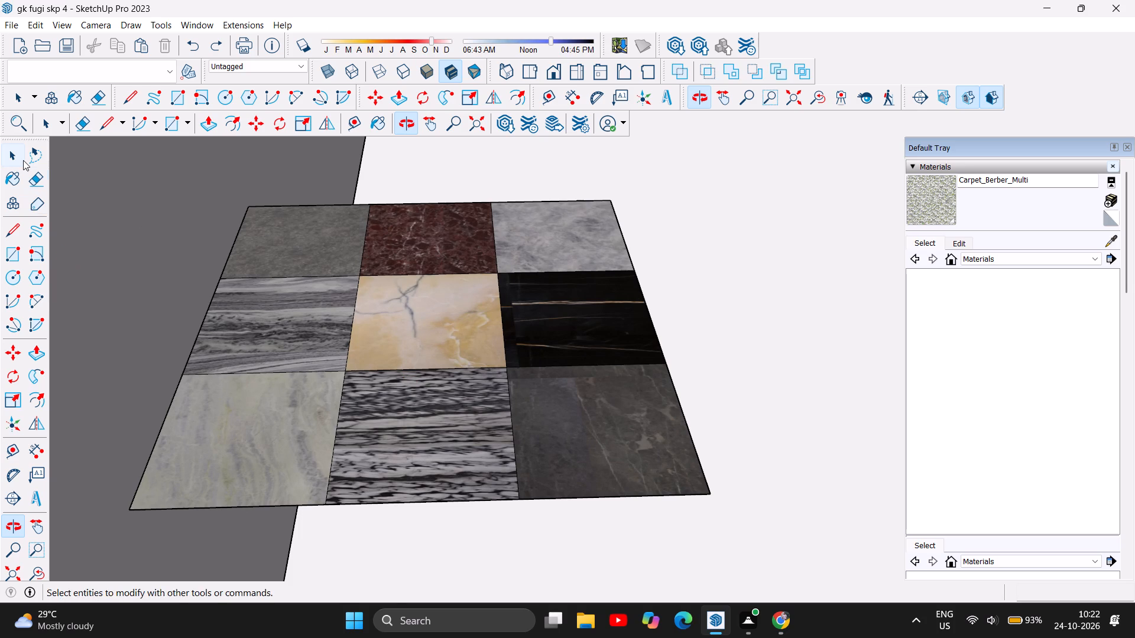
click(23, 160)
double_click(433, 253)
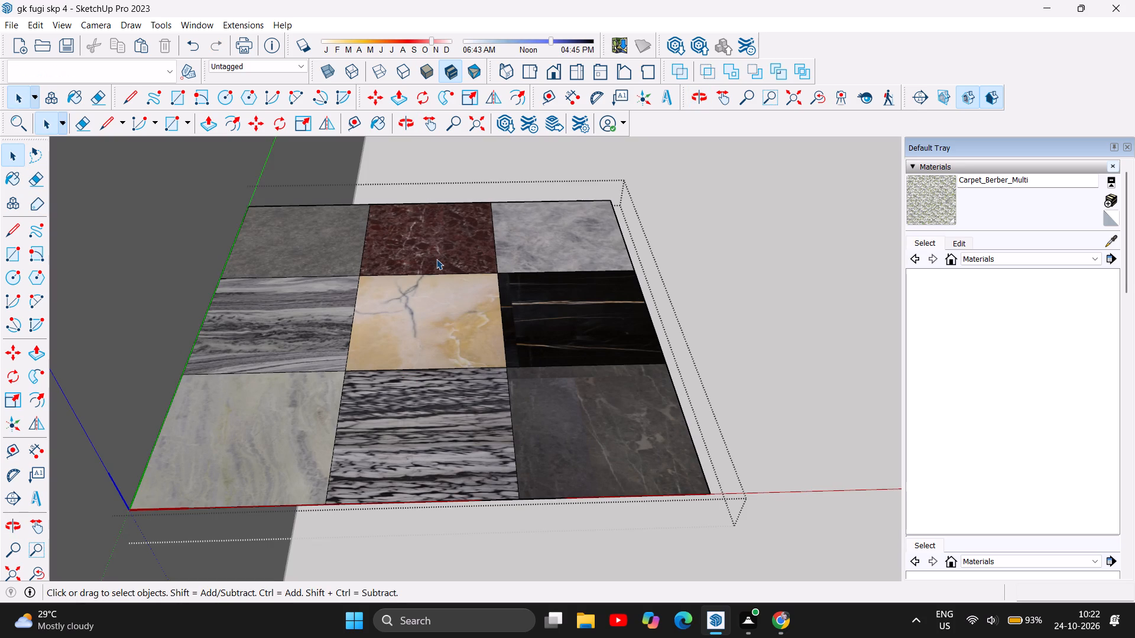
Copy the dark red swatch face and paste the copy on the open ground beyond the marble board's back corner.
right_click(436, 259)
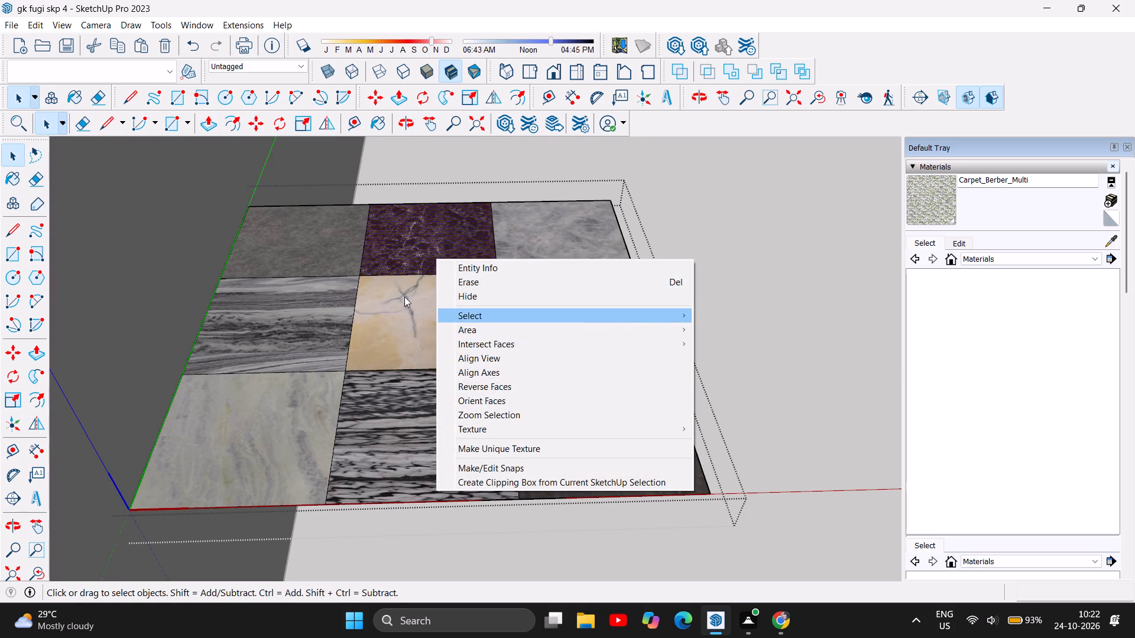
double_click(403, 297)
click(425, 275)
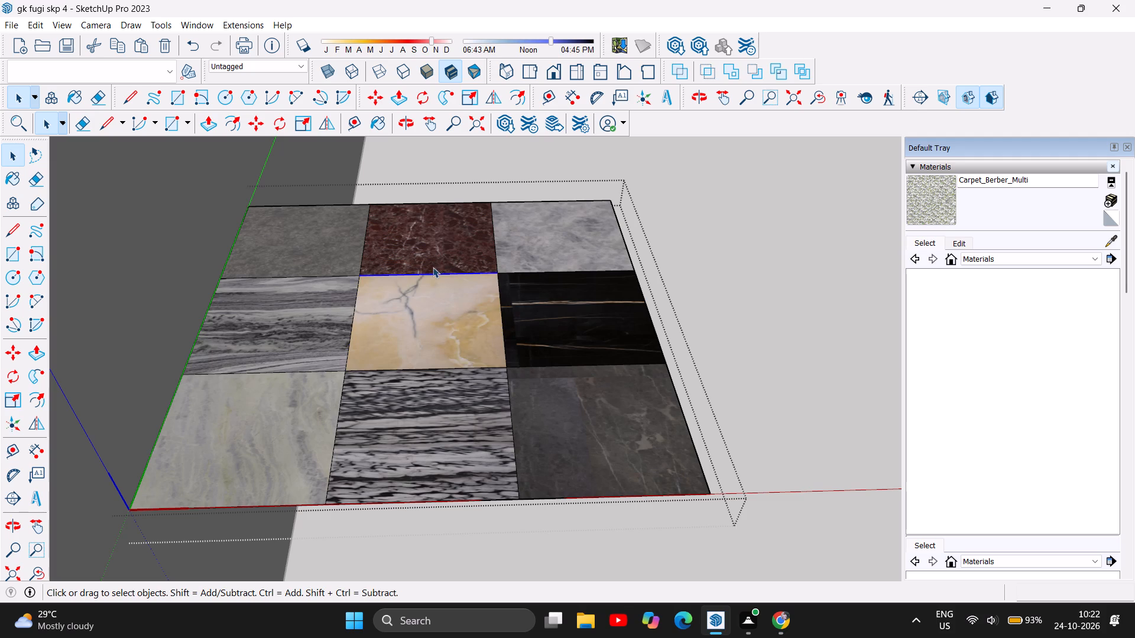
click(436, 255)
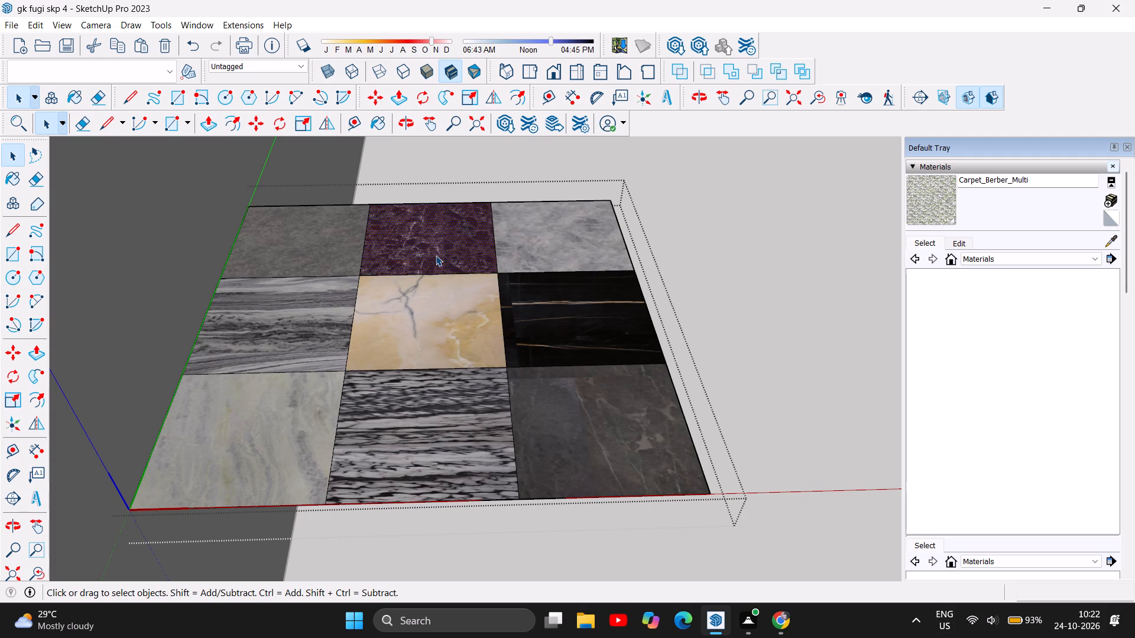
key(ctrl+c)
key(ctrl+v)
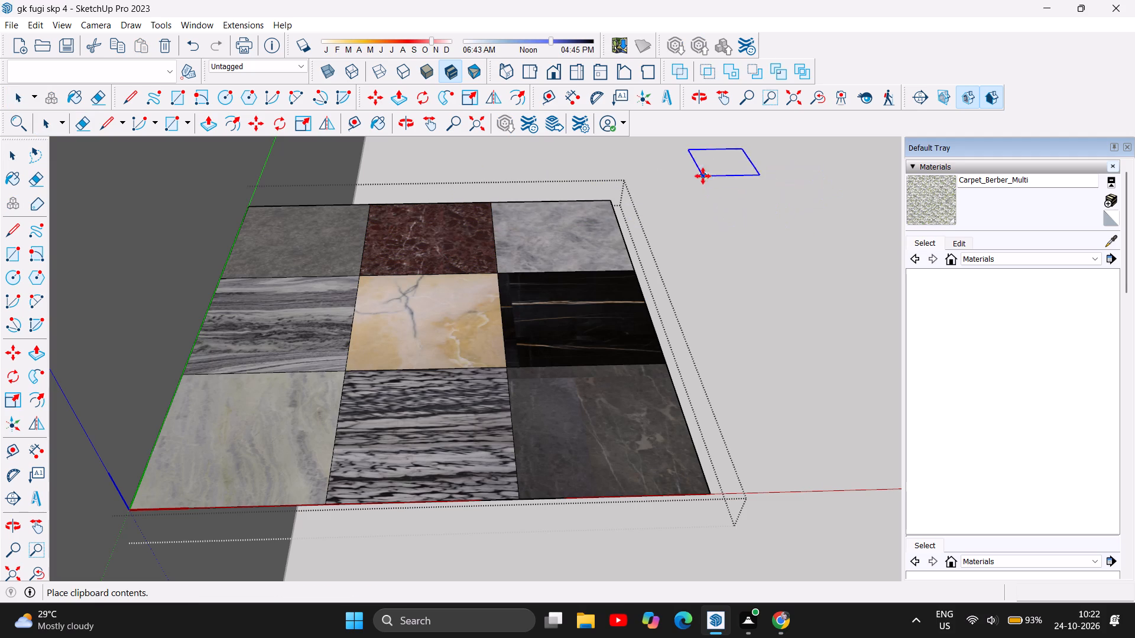
click(719, 177)
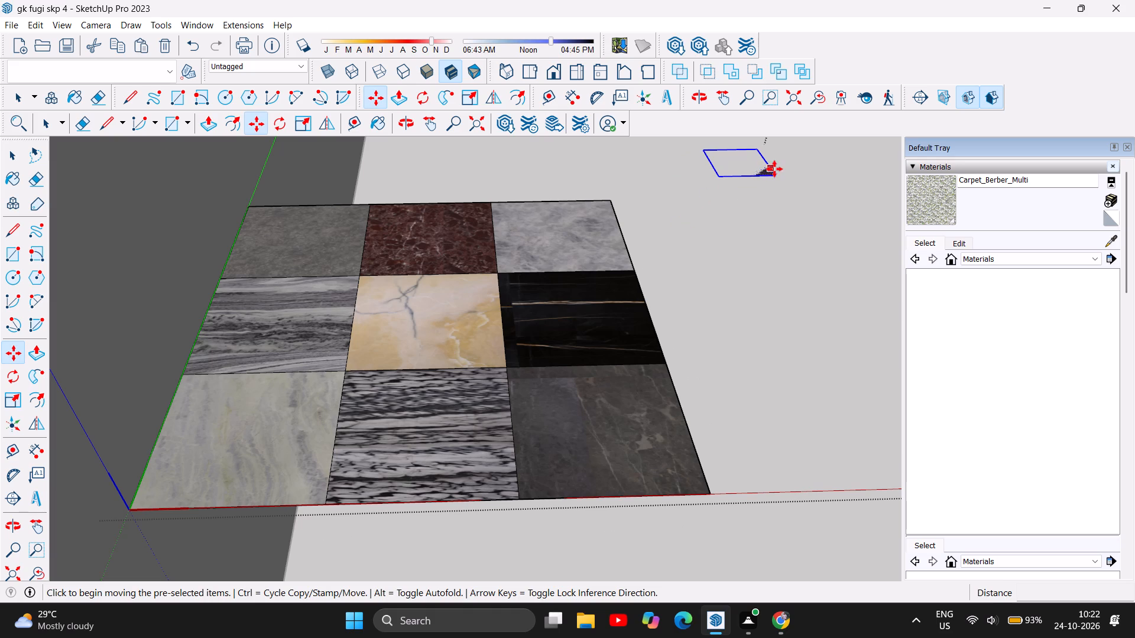
Move the dark red swatch copy to open ground in front of the marble board, clear of the red axis.
click(716, 175)
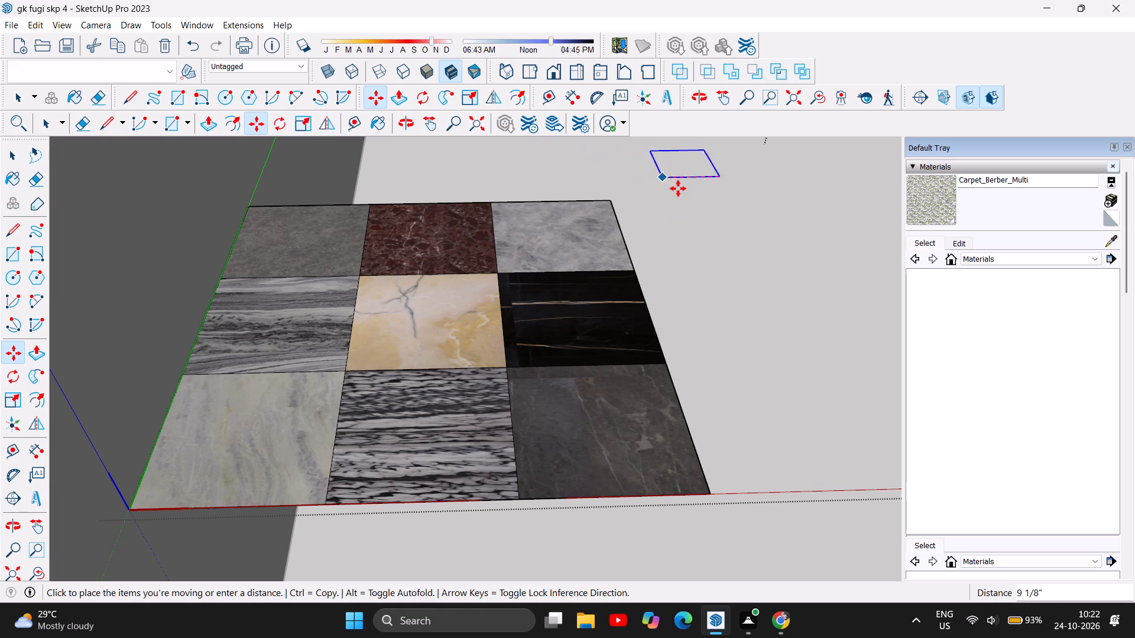
scroll(695, 281, down, 7)
scroll(679, 267, up, 1)
scroll(643, 232, down, 5)
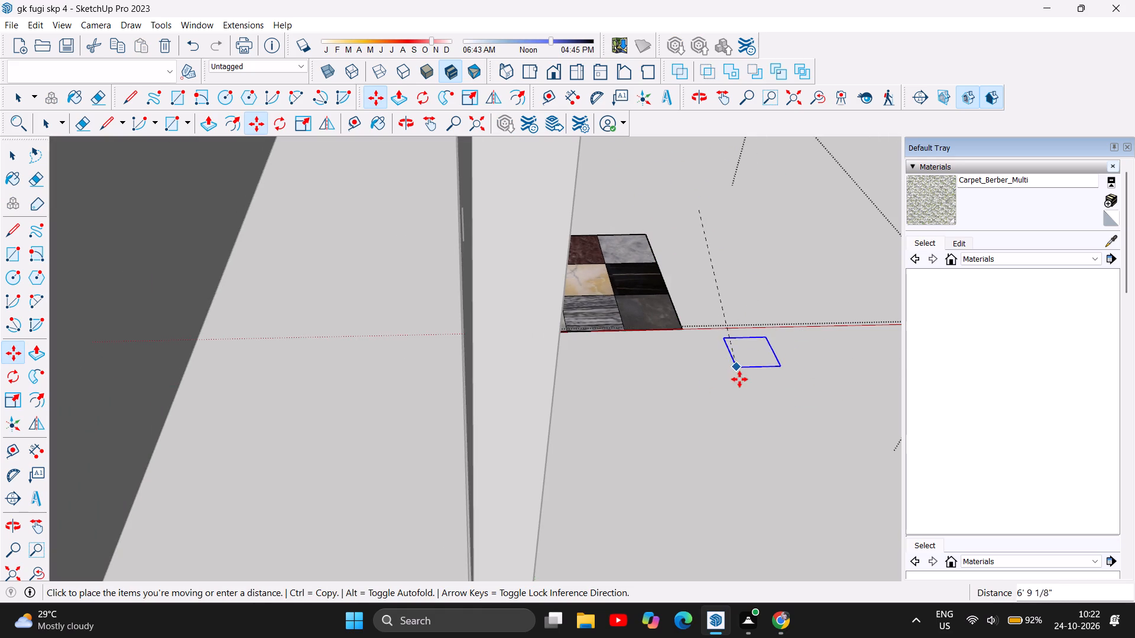
double_click(698, 405)
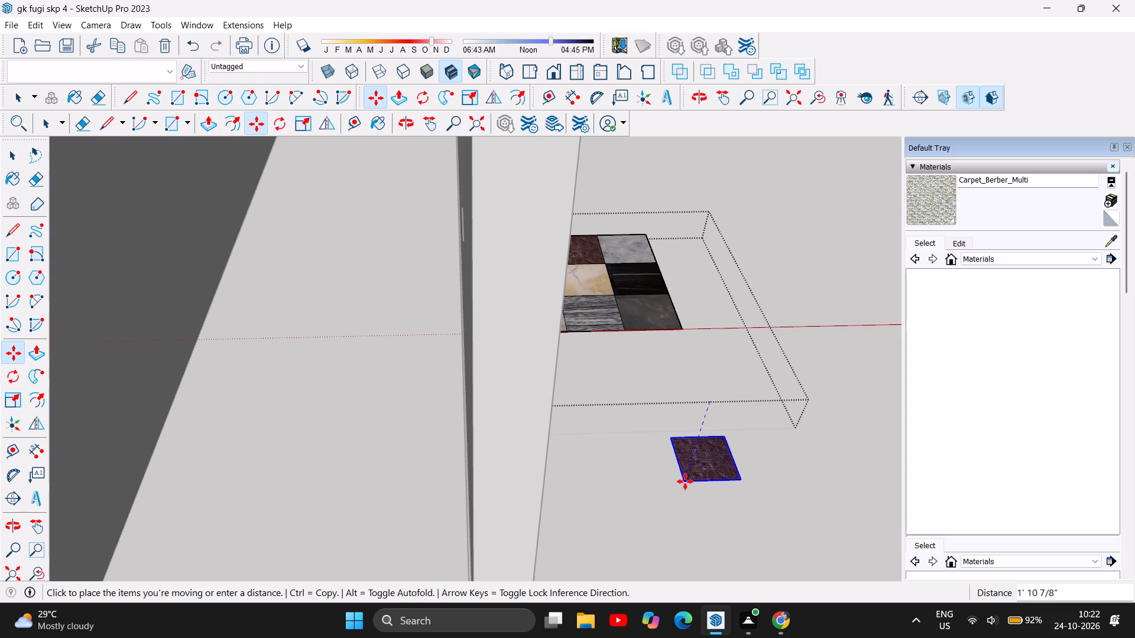
click(686, 481)
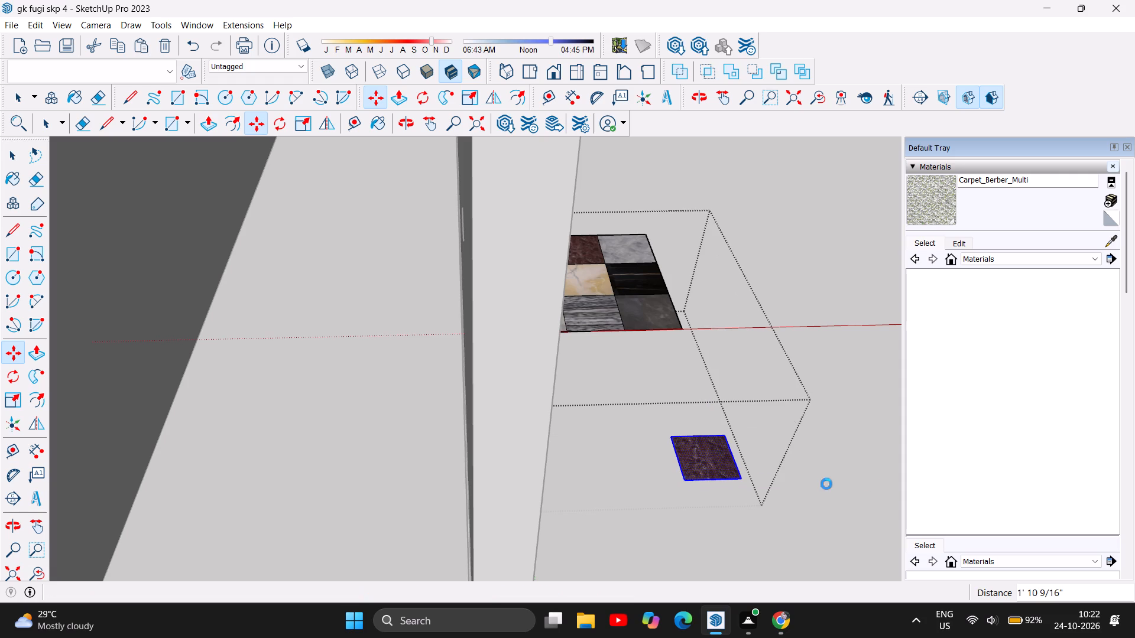
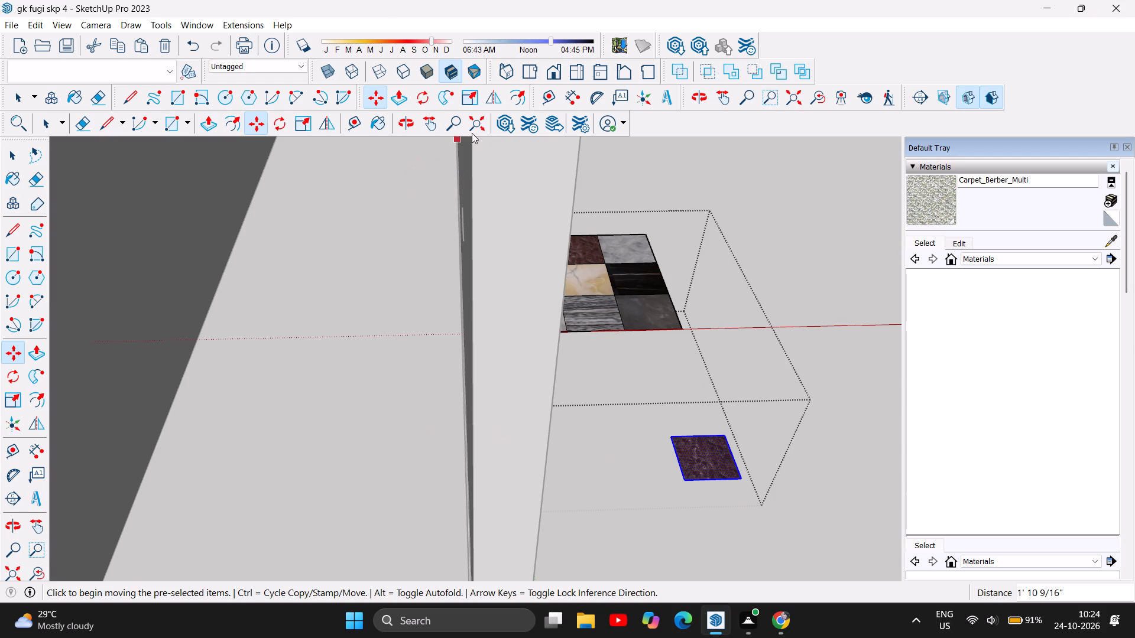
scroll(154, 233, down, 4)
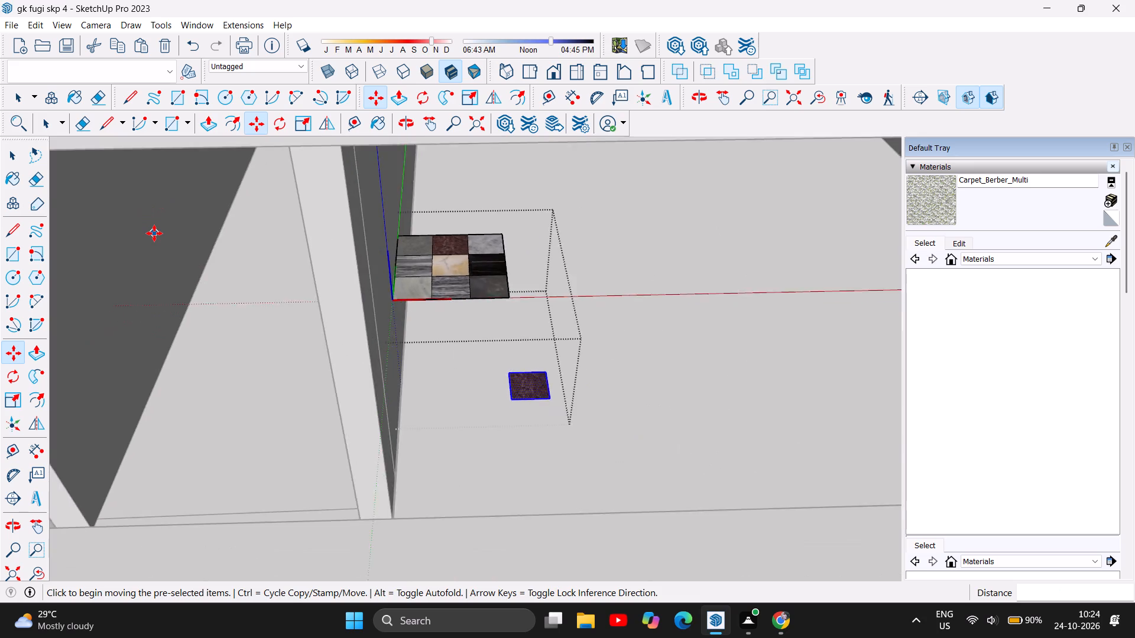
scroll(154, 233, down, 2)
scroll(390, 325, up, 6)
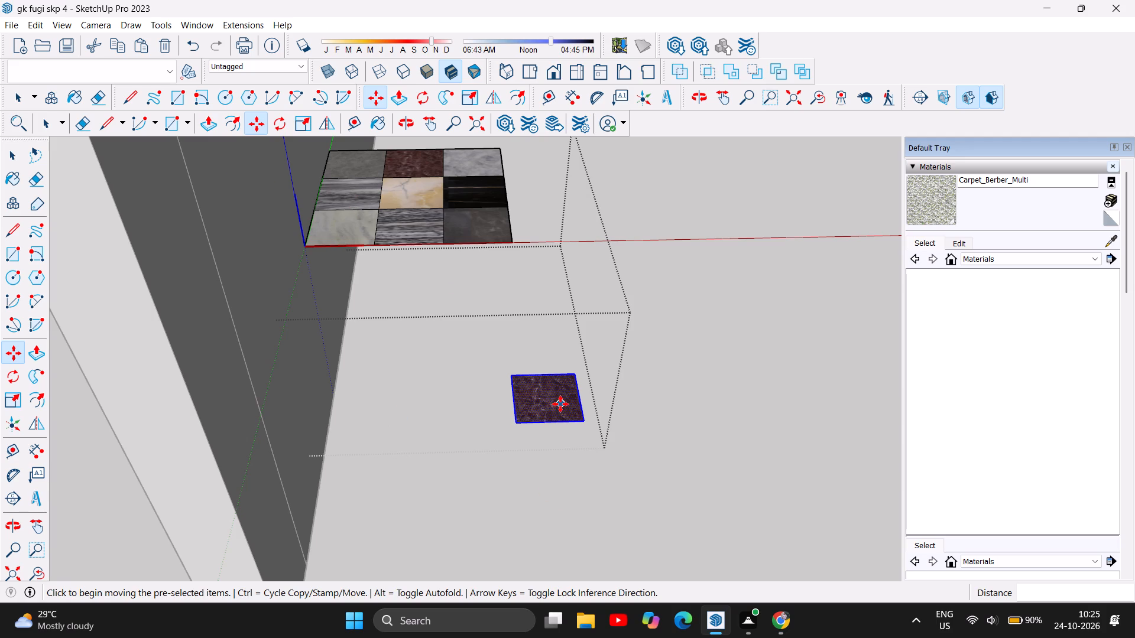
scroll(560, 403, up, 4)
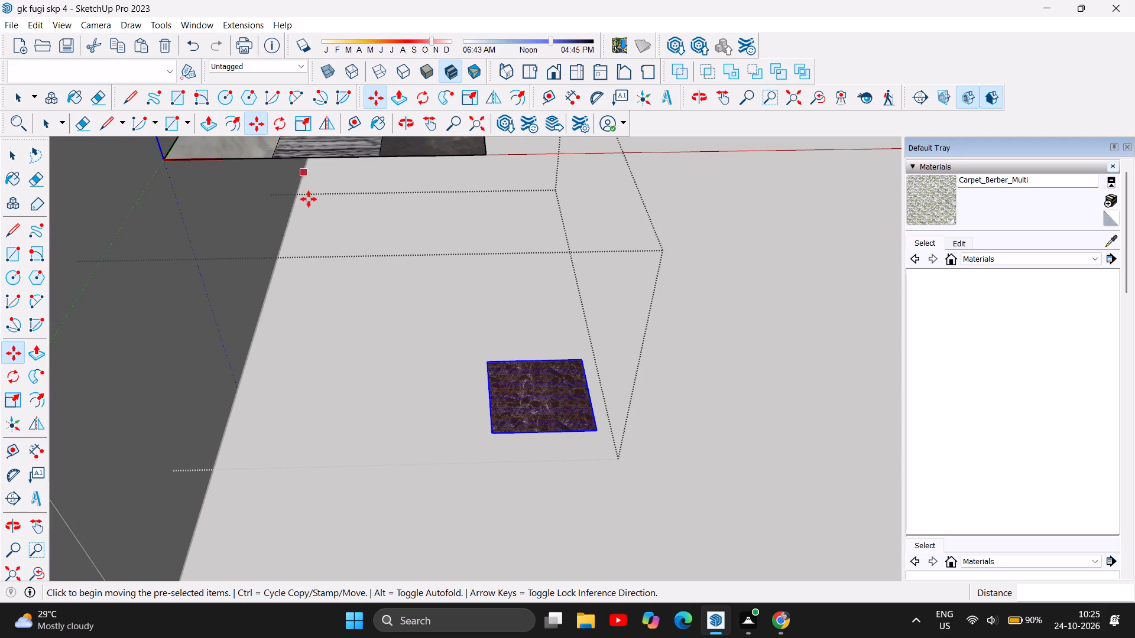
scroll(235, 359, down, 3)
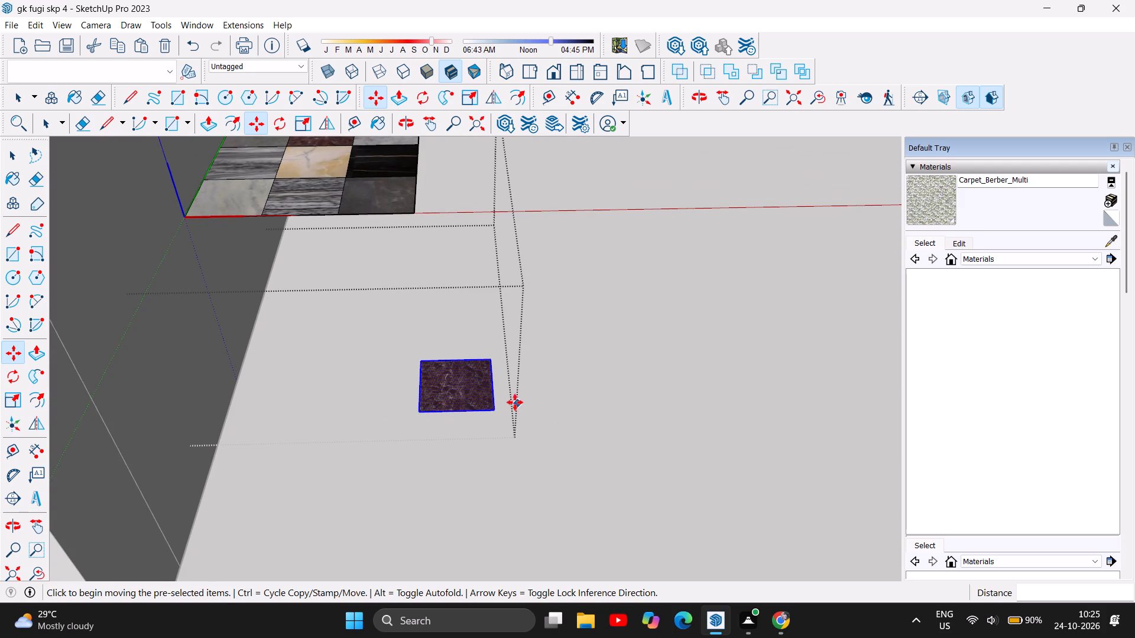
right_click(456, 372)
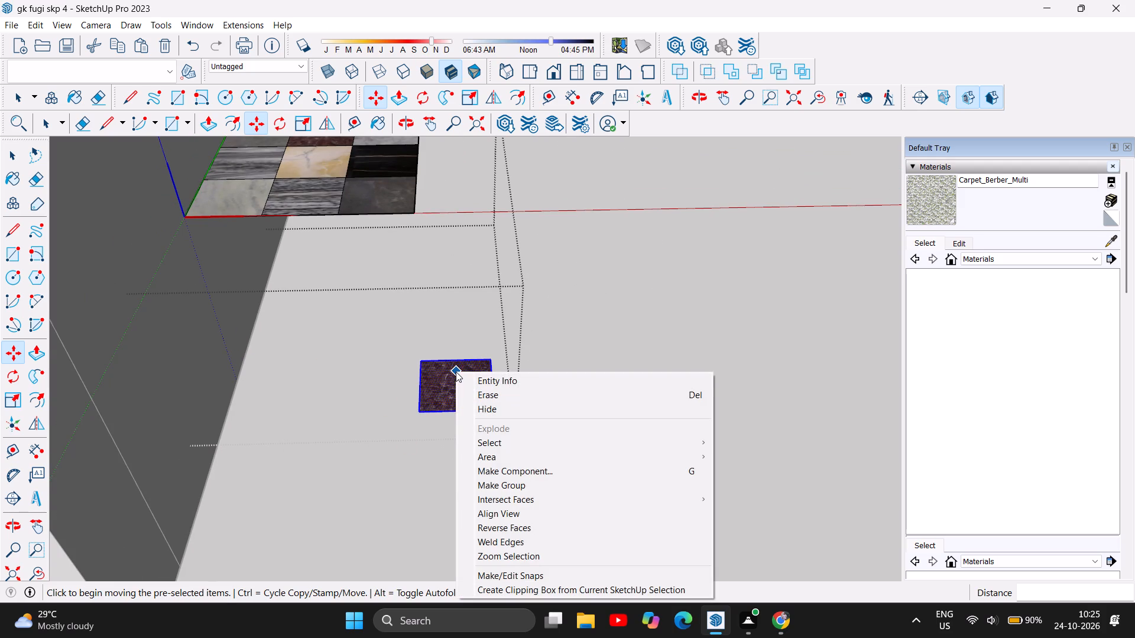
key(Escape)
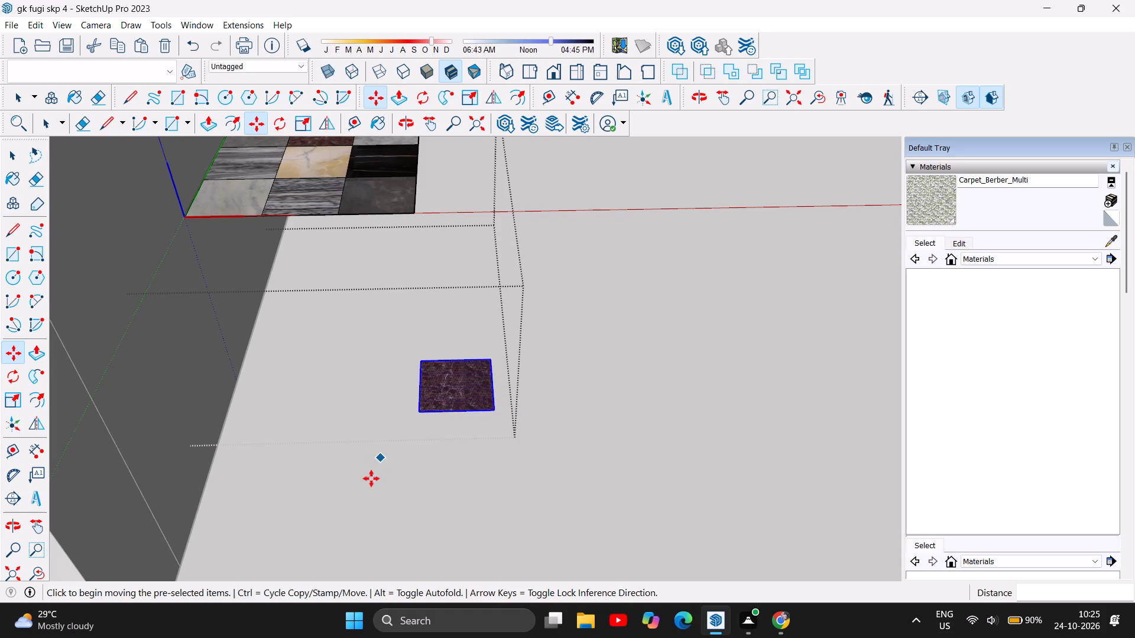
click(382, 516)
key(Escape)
Close the open tile sample component and return to the whole building model with nothing selected.
click(4, 158)
scroll(199, 311, down, 20)
scroll(199, 311, down, 1)
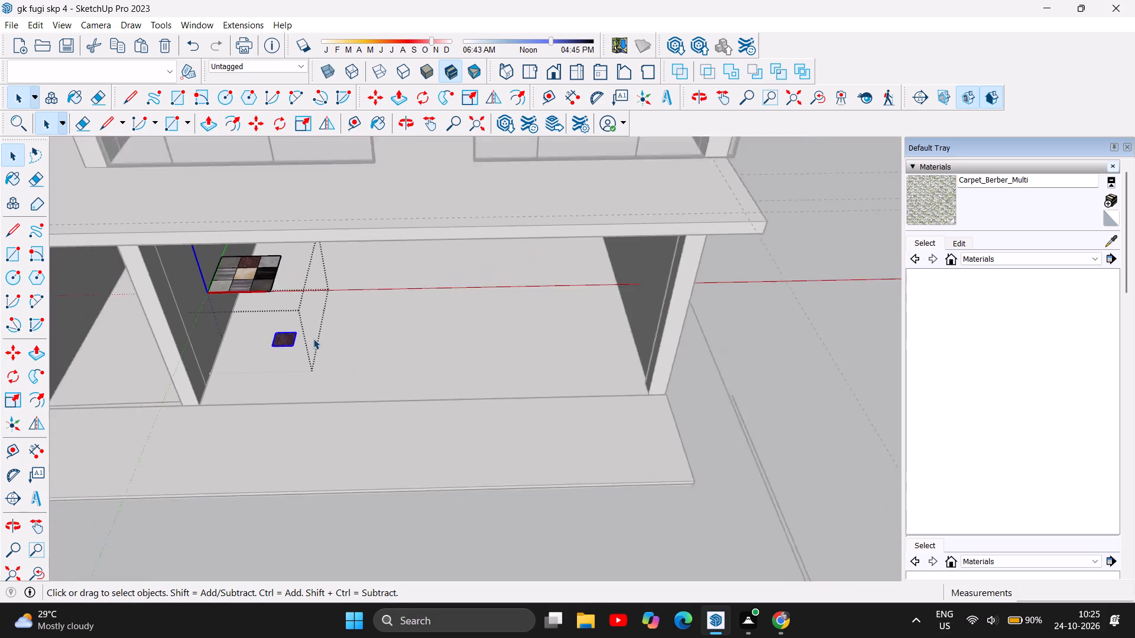
scroll(313, 338, down, 20)
scroll(313, 338, down, 7)
scroll(440, 409, down, 15)
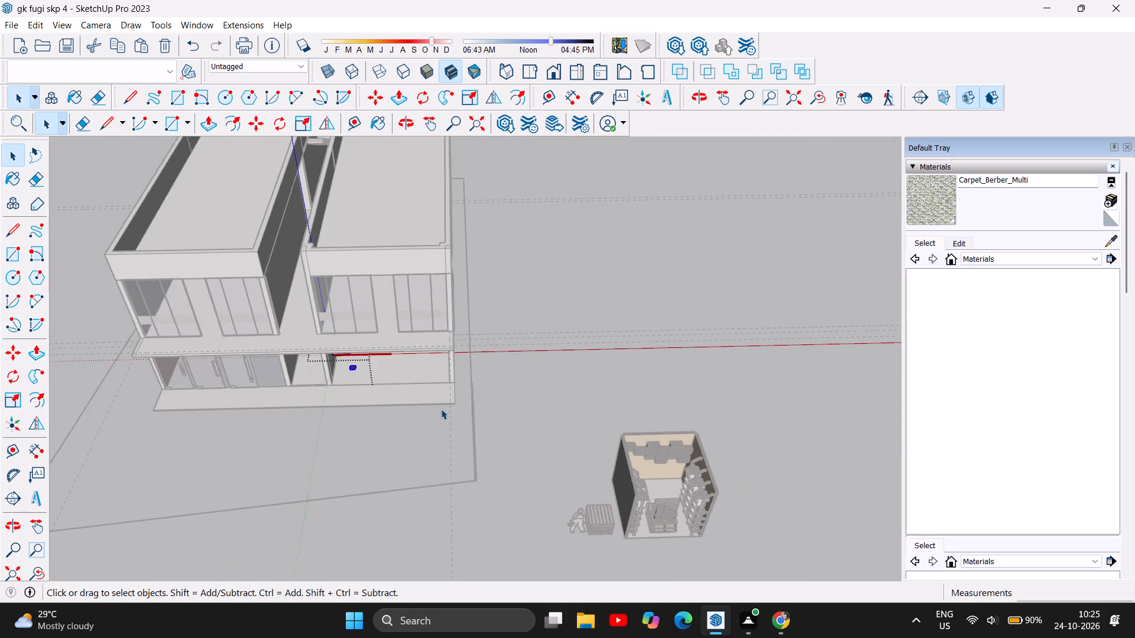
scroll(441, 409, down, 8)
click(129, 201)
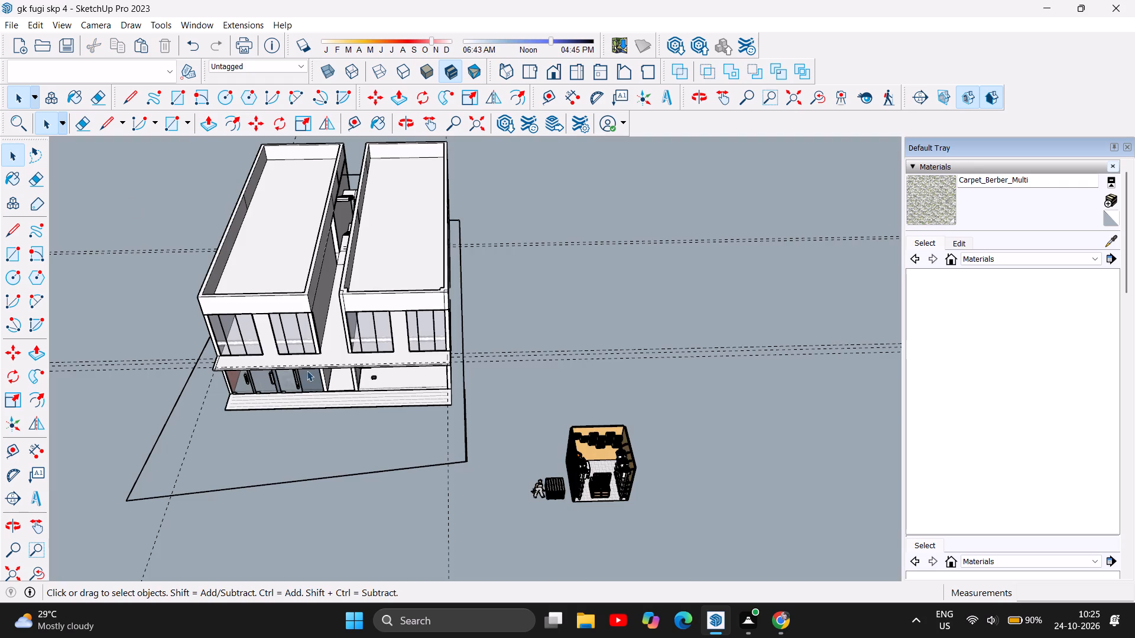
Explode the component holding the nine-tile sample board beside the ground-floor room's side wall.
scroll(333, 379, up, 15)
scroll(407, 385, up, 8)
scroll(322, 347, up, 7)
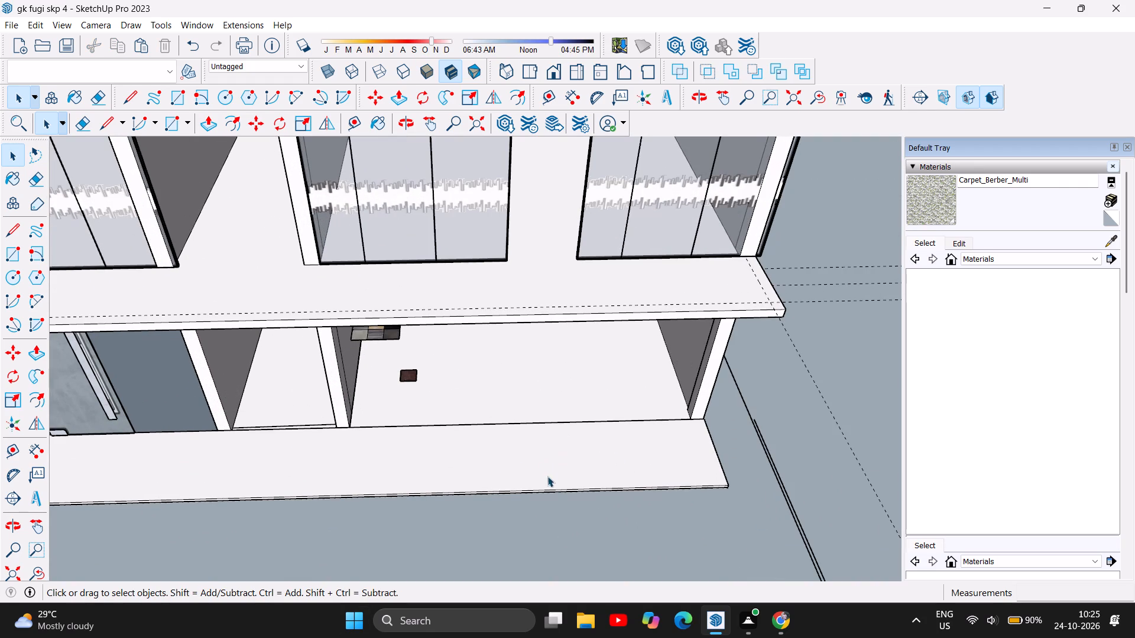
middle_drag(541, 471, 477, 384)
middle_click(472, 376)
middle_click(471, 376)
middle_click(471, 375)
scroll(394, 295, up, 3)
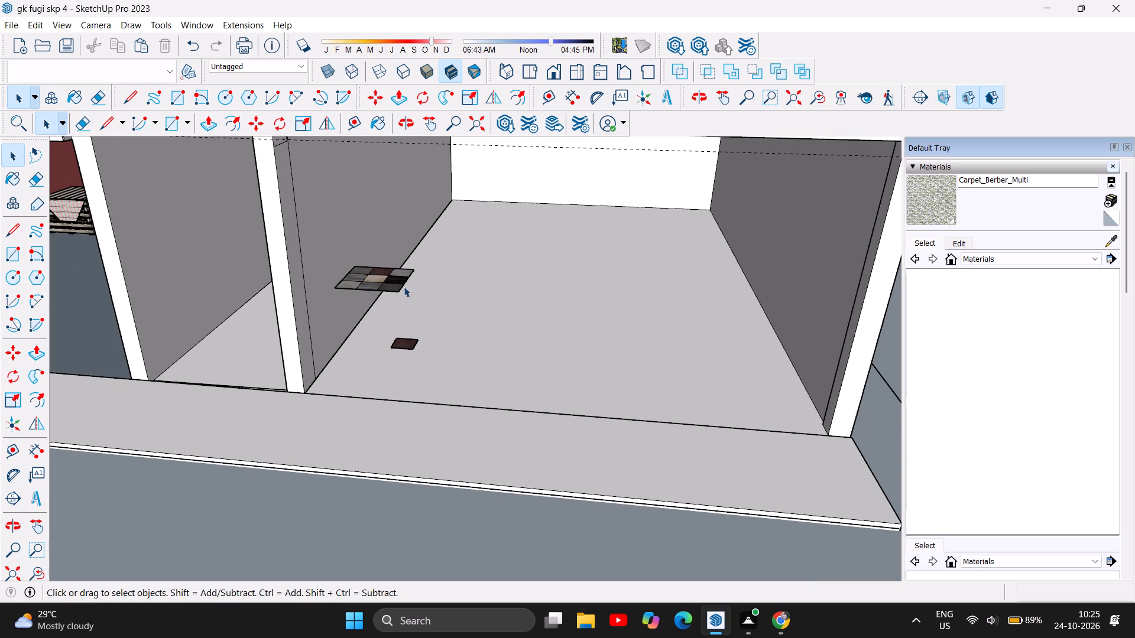
click(404, 287)
right_click(410, 296)
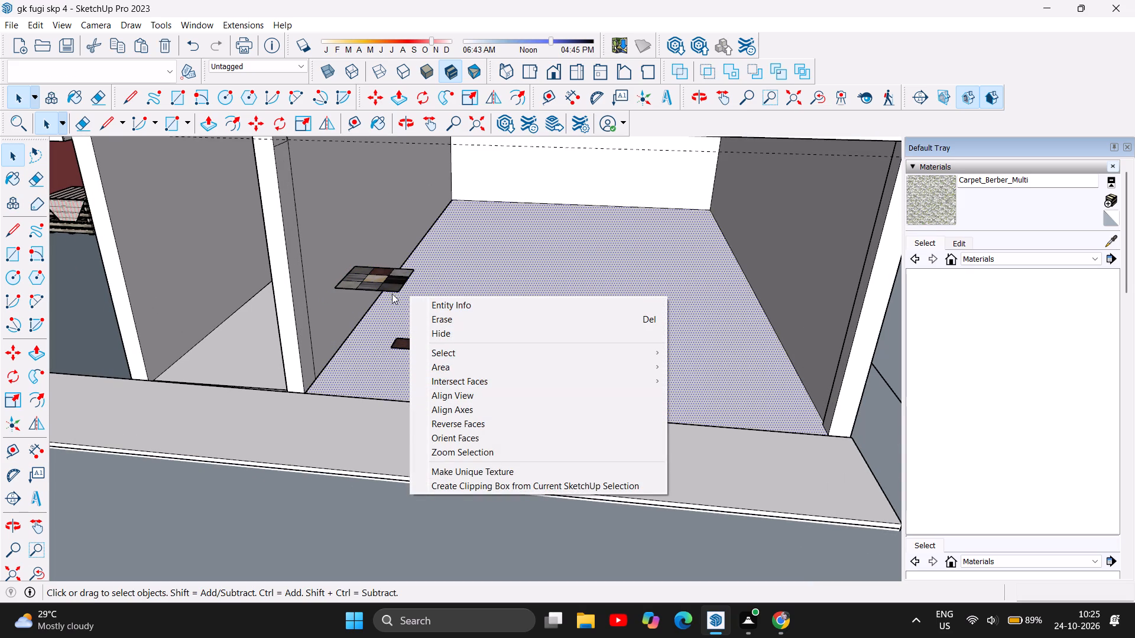
click(360, 289)
right_click(368, 282)
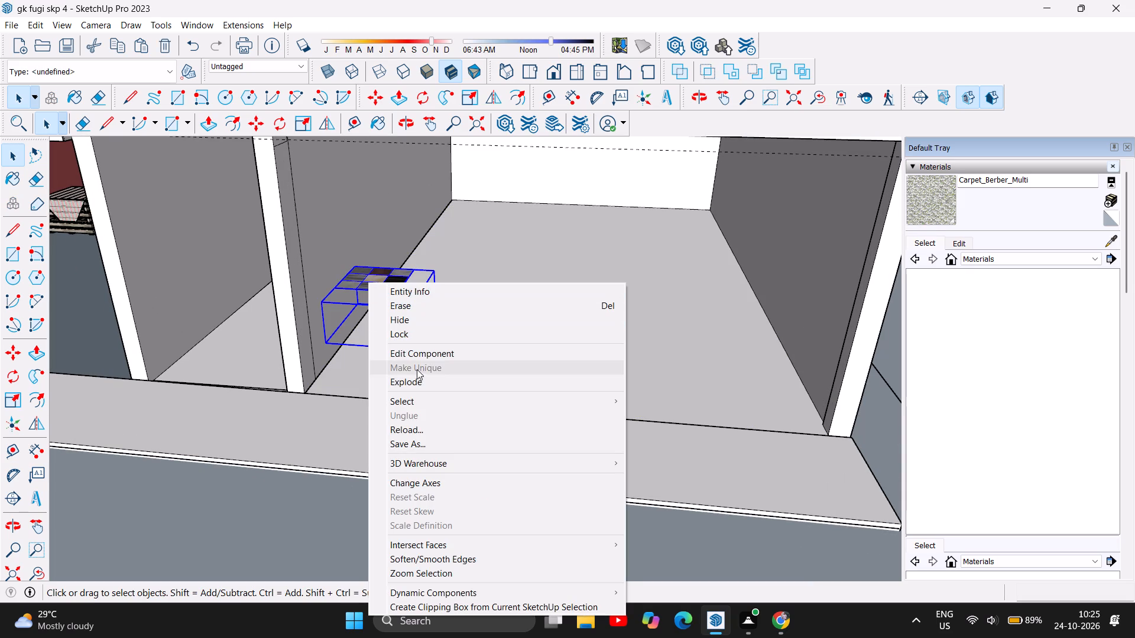
click(421, 383)
Lasso-select and delete the nine-tile sample board with all its leftover edges, keeping the separate brown marble tile.
double_click(447, 504)
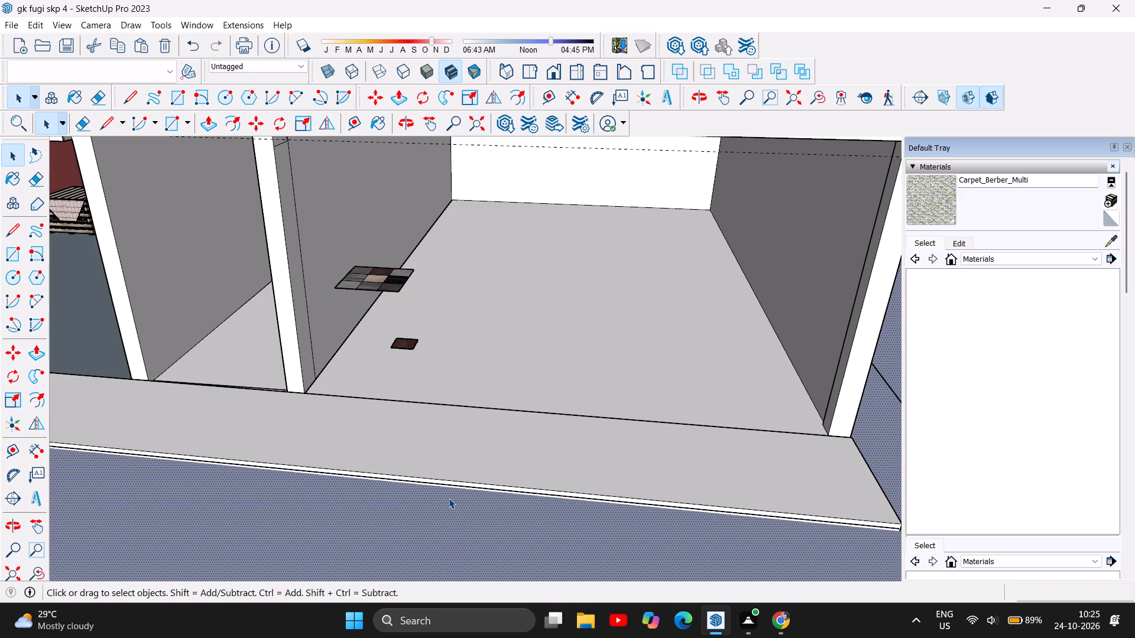
double_click(382, 284)
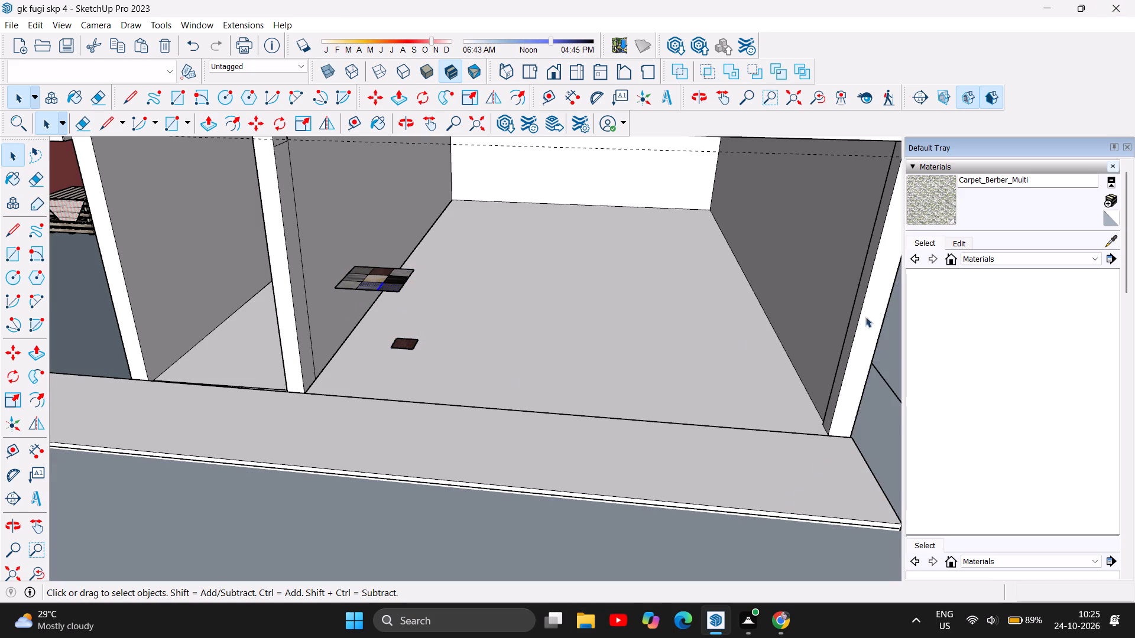
scroll(329, 265, up, 6)
scroll(257, 315, up, 4)
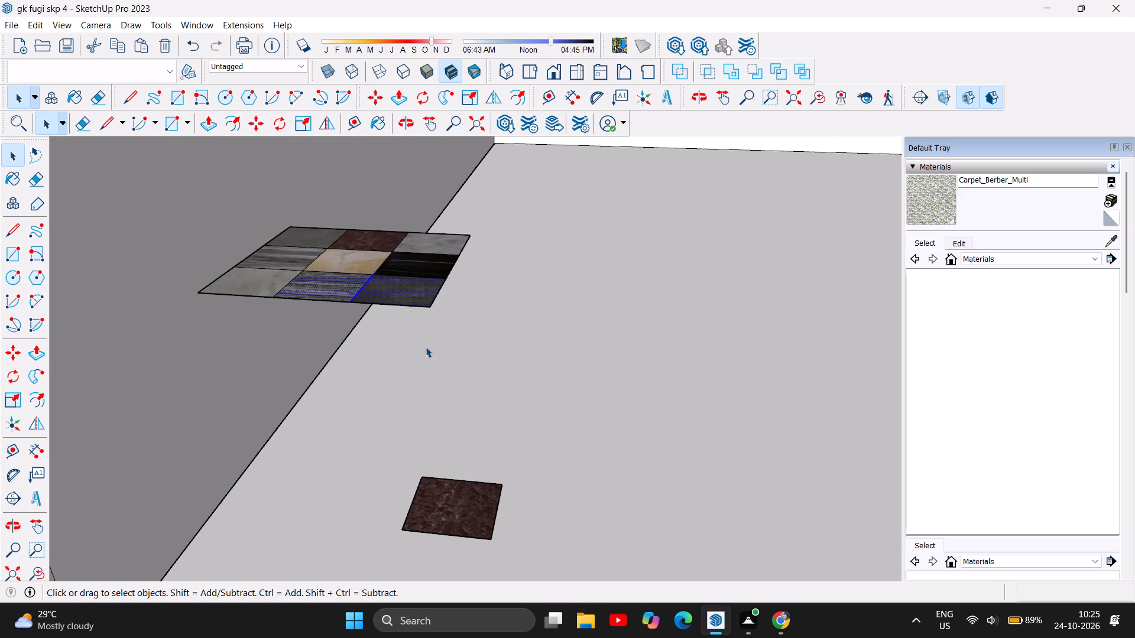
scroll(427, 347, up, 2)
scroll(434, 393, down, 5)
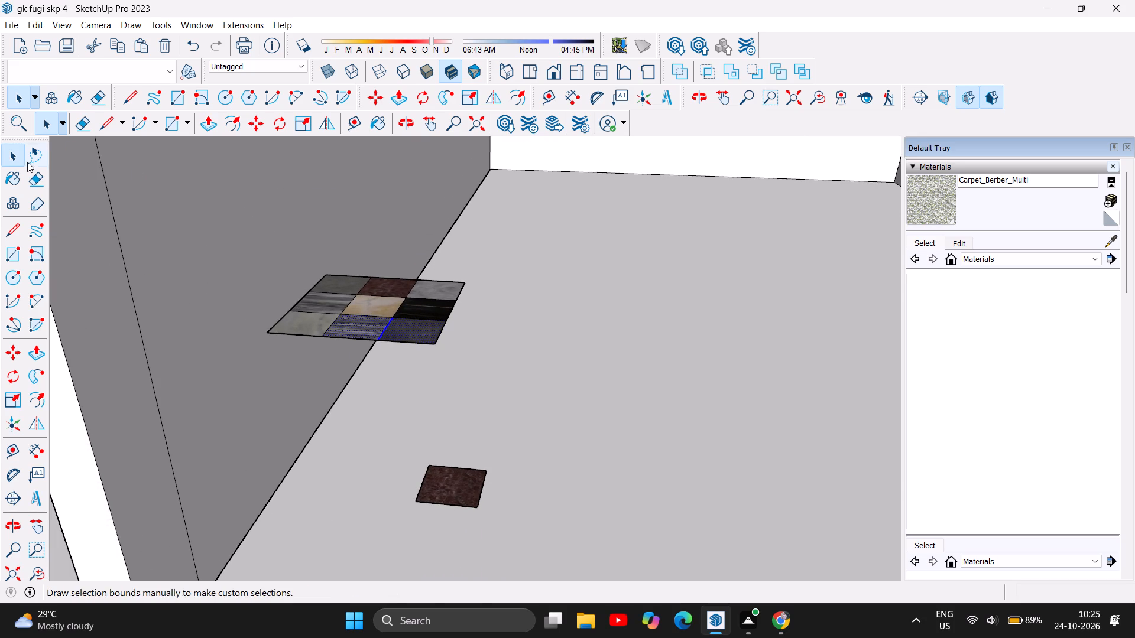
click(30, 158)
drag(222, 298, 612, 278)
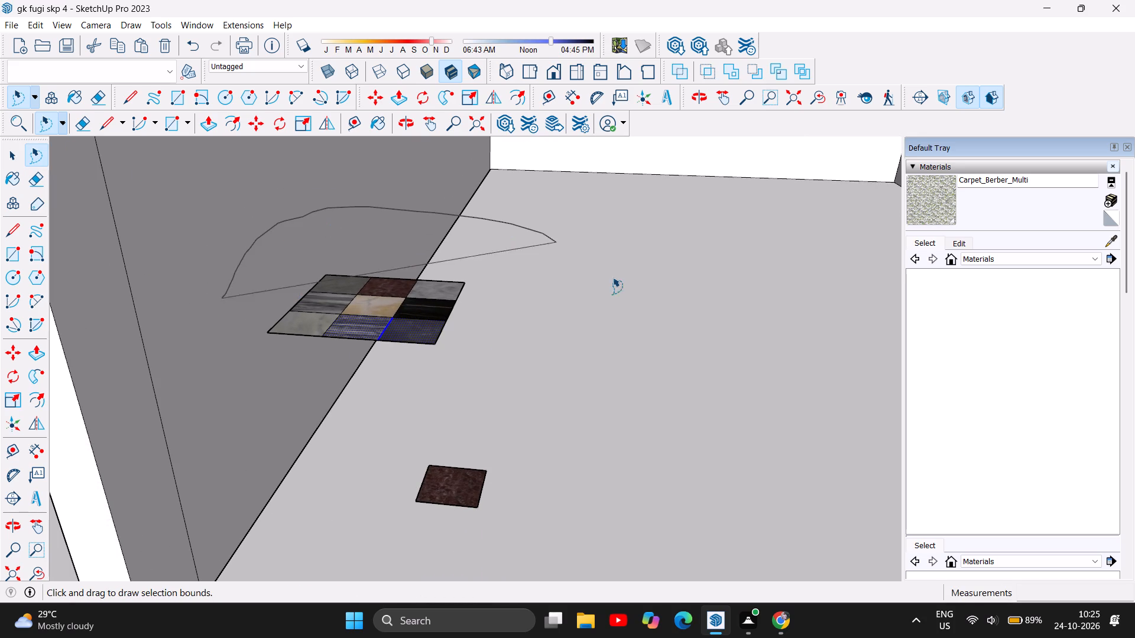
drag(612, 278, 218, 334)
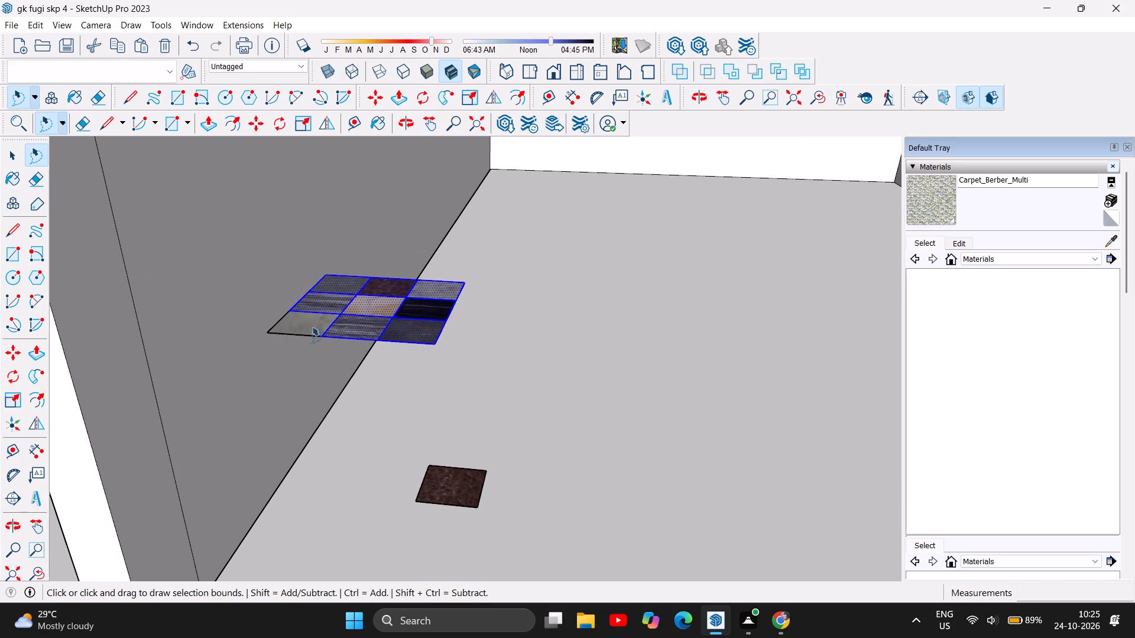
key(Delete)
drag(238, 285, 398, 282)
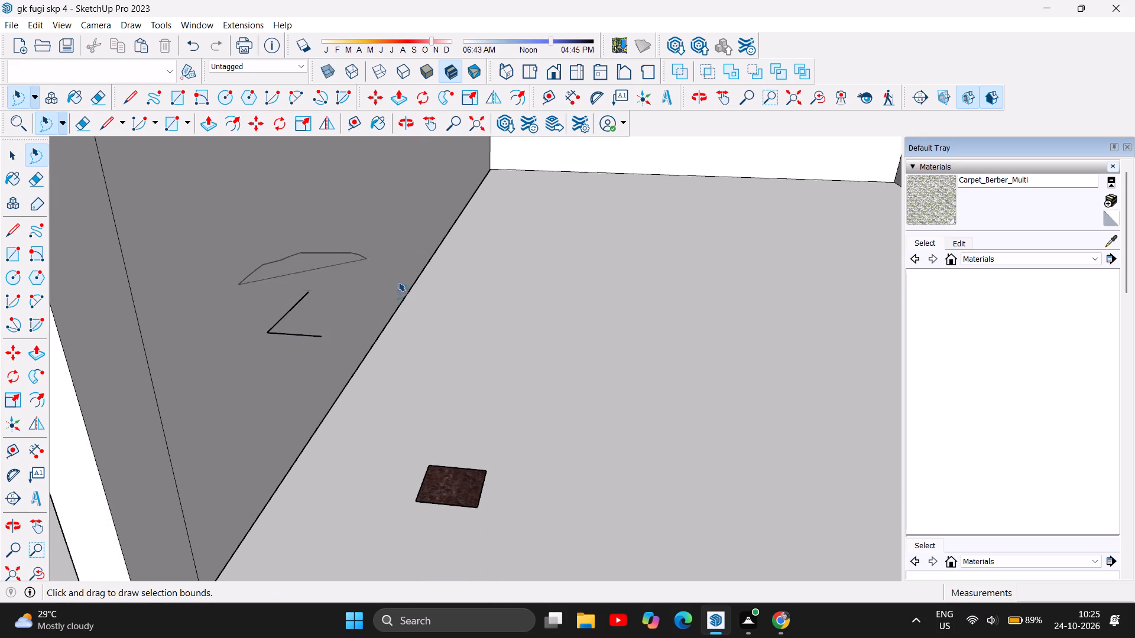
drag(398, 282, 222, 370)
key(Delete)
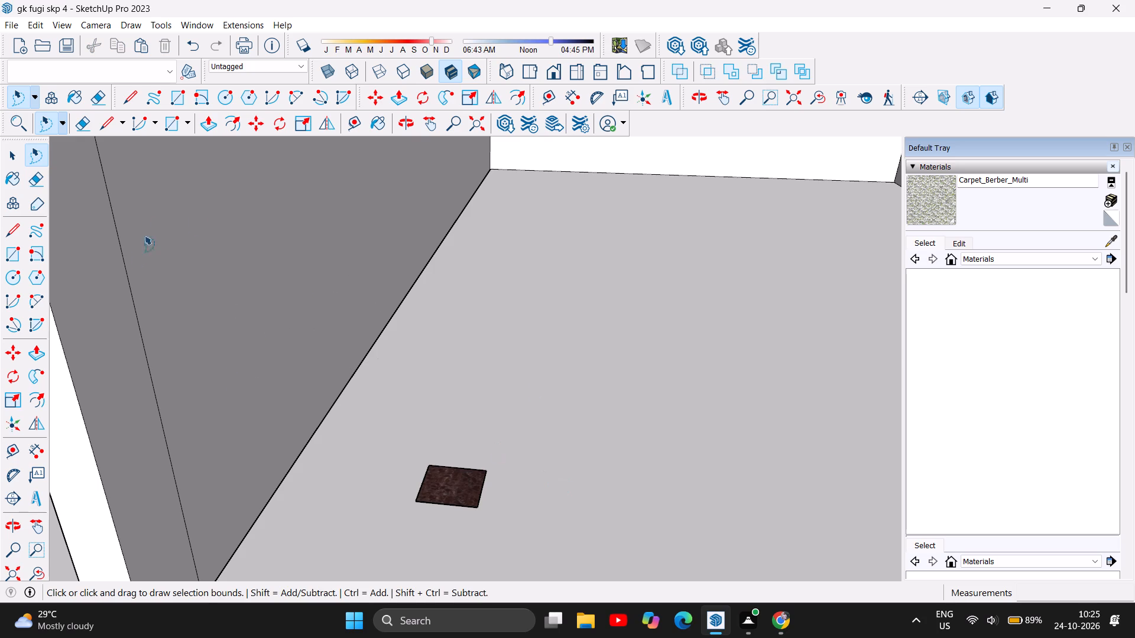
Lasso-select the brown marble tile and stretch it along the green axis by about 1.5, then again by about 1.39.
click(12, 151)
click(446, 503)
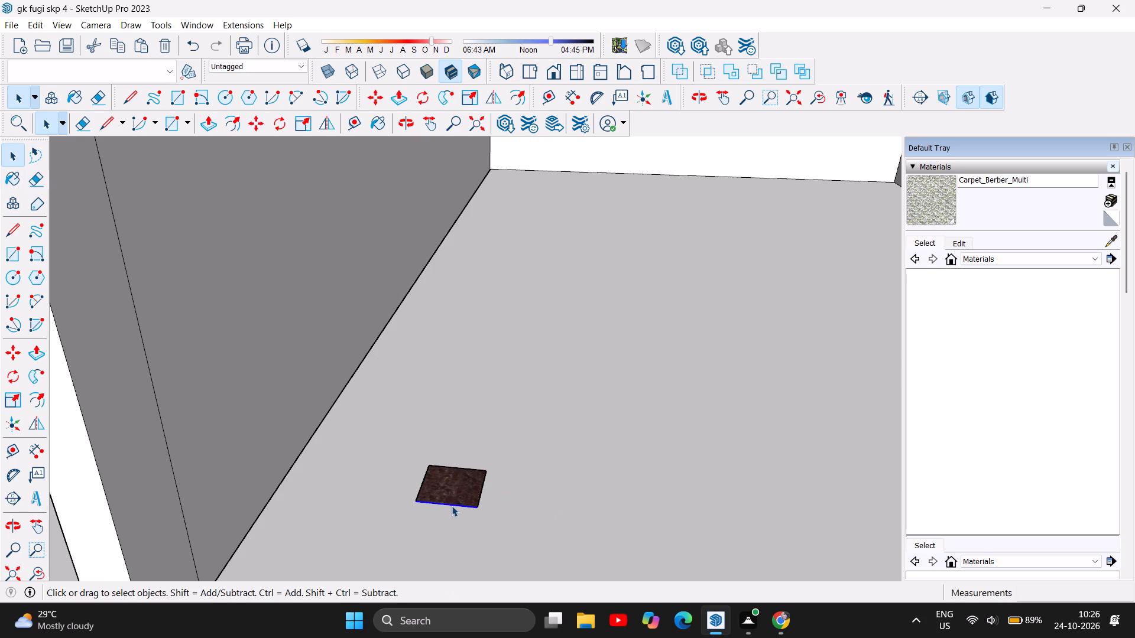
click(37, 158)
drag(401, 464, 396, 519)
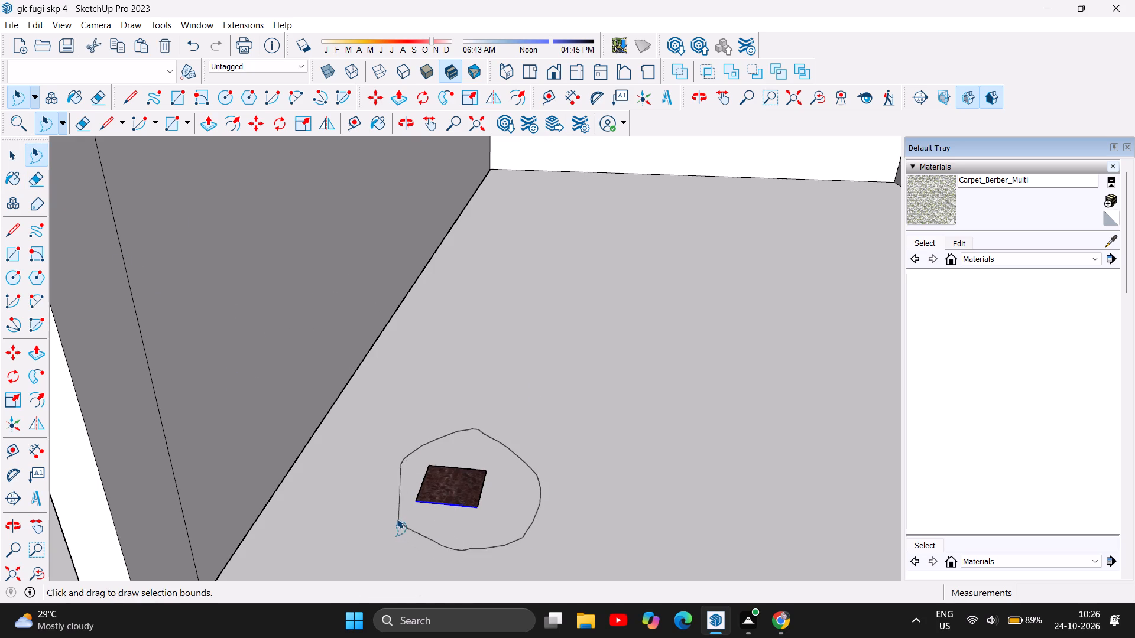
drag(396, 519, 391, 515)
scroll(453, 518, up, 8)
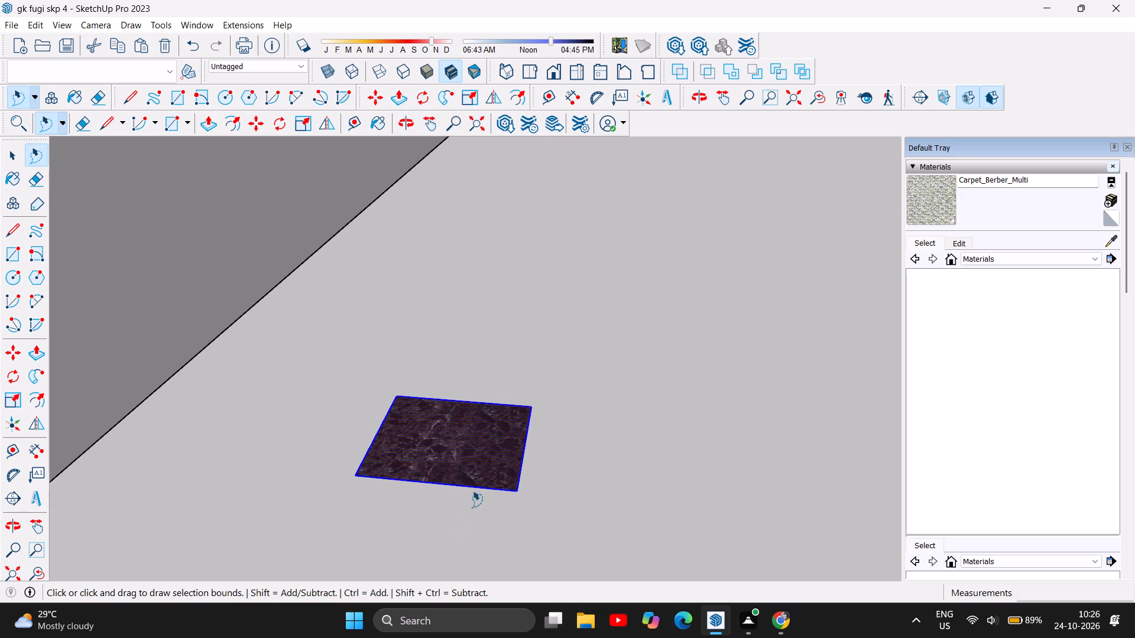
click(7, 402)
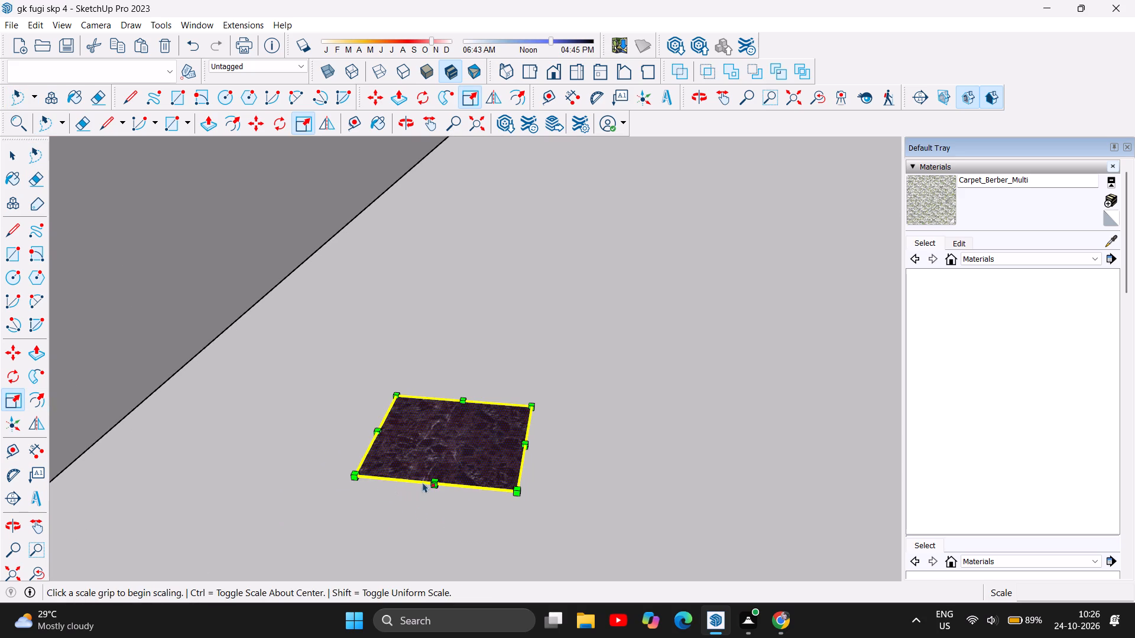
drag(437, 484, 388, 538)
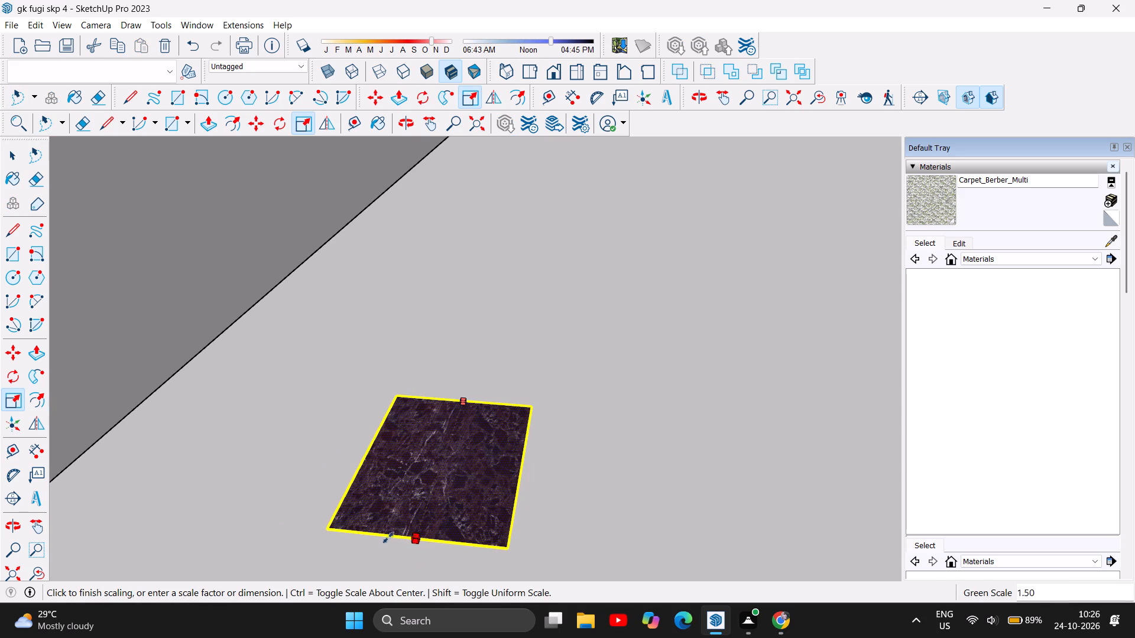
drag(388, 538, 385, 544)
scroll(589, 270, down, 8)
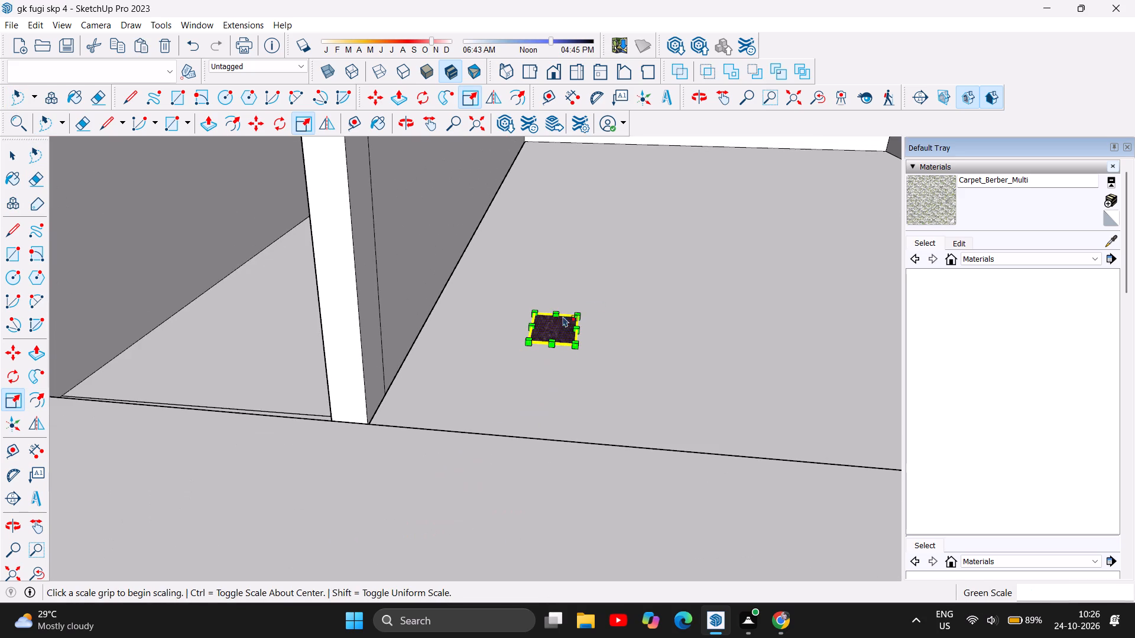
scroll(553, 317, up, 6)
drag(550, 371, 538, 398)
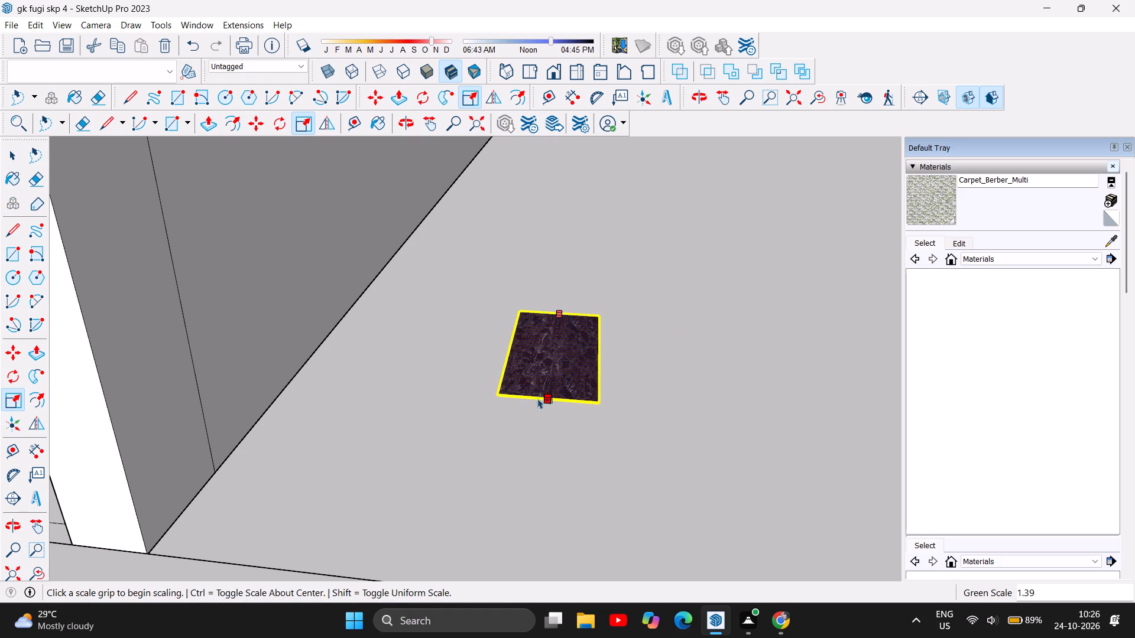
Move the brown marble tile about 3' by its front corner to the base of the vertical line on the side wall.
click(373, 90)
click(500, 396)
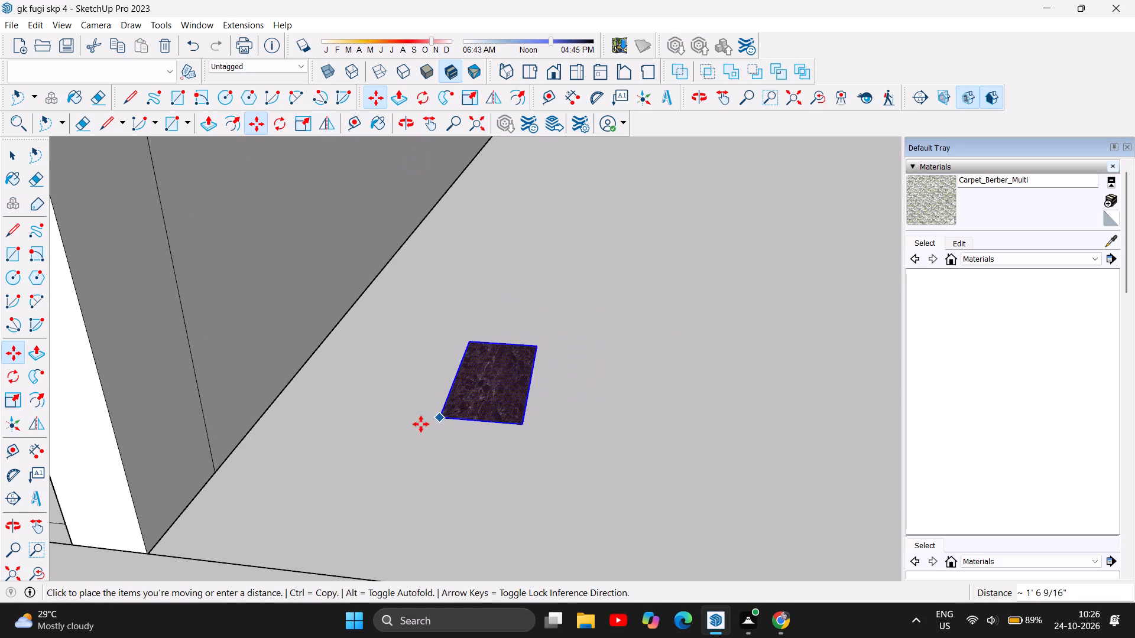
click(209, 473)
Stretch the brown marble tile along the green axis by about 1.22, extending its rear edge deeper into the room.
scroll(617, 438, down, 6)
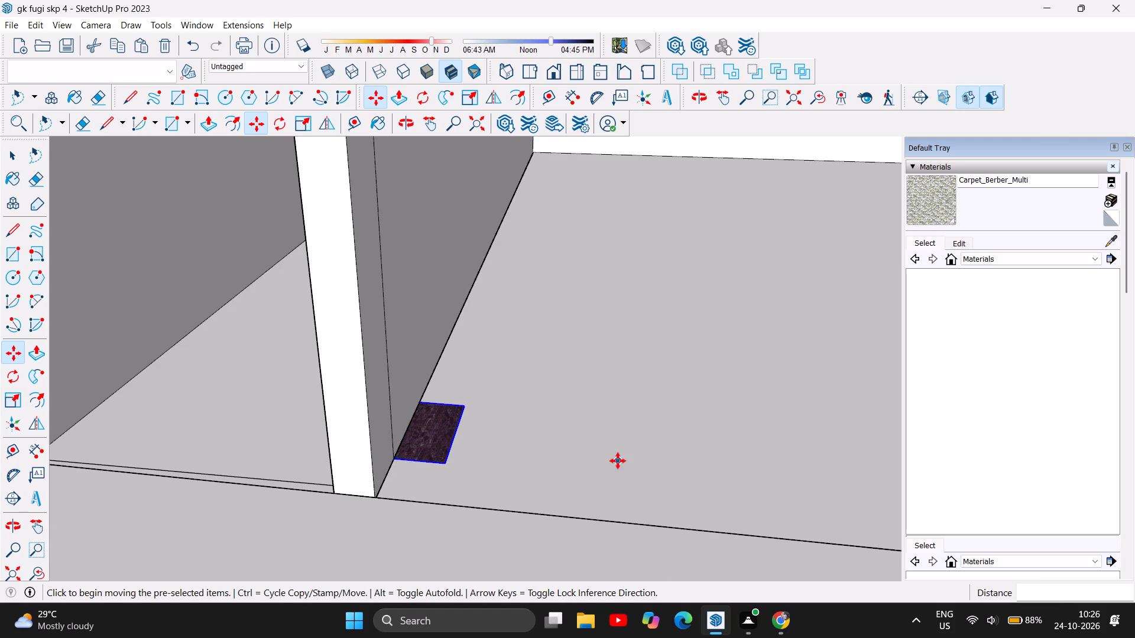
scroll(346, 461, up, 5)
scroll(494, 461, up, 5)
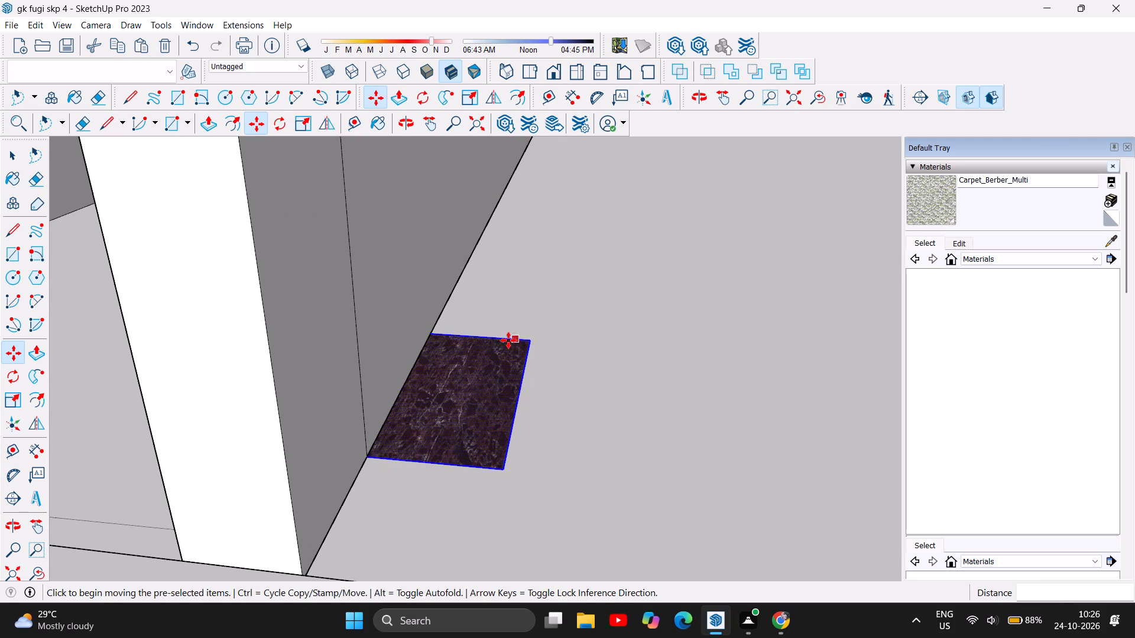
click(8, 400)
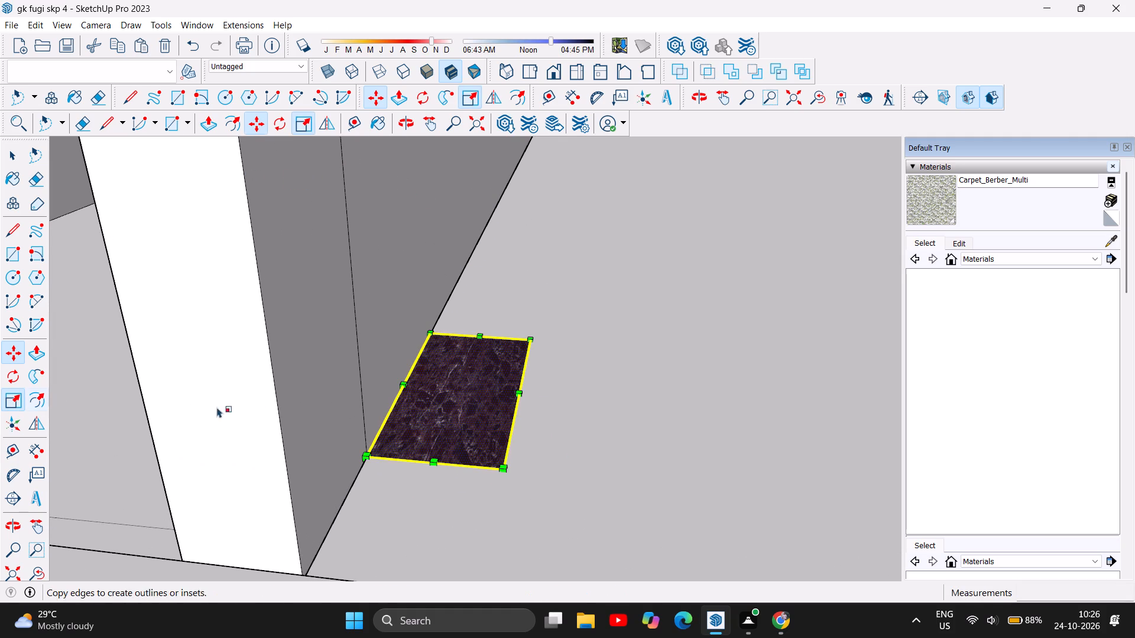
drag(480, 336, 492, 322)
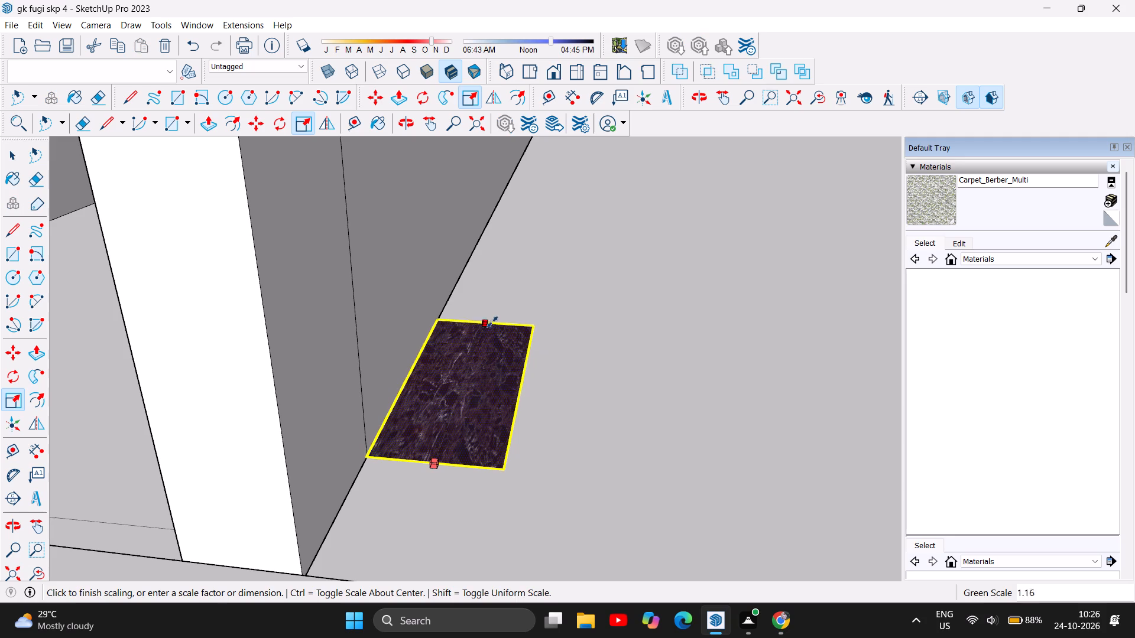
drag(492, 322, 498, 315)
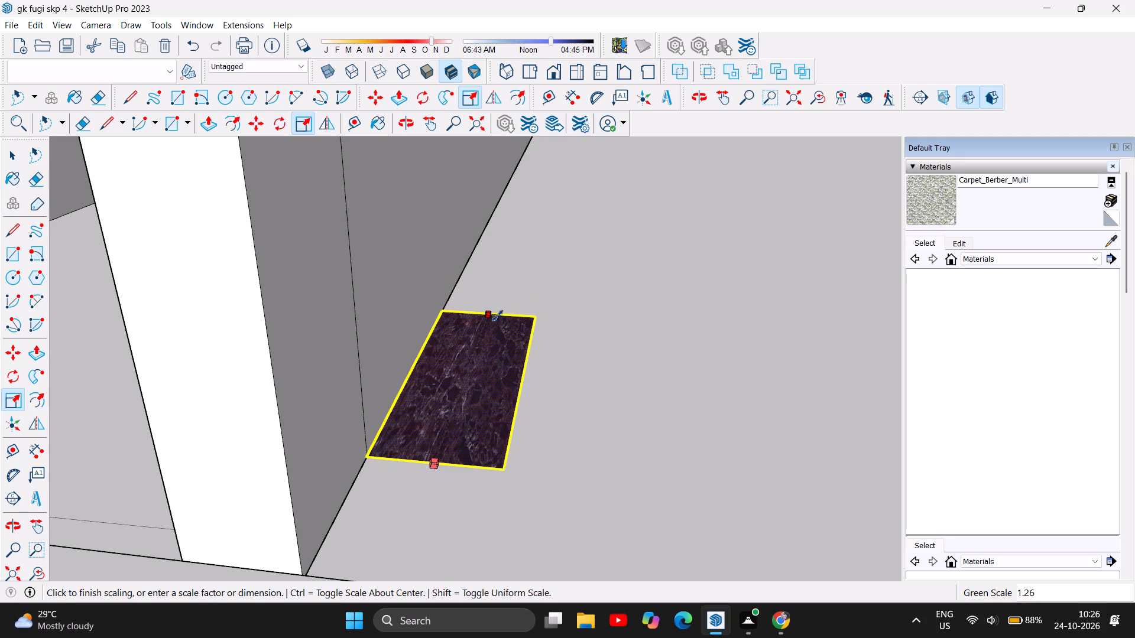
drag(498, 315, 496, 318)
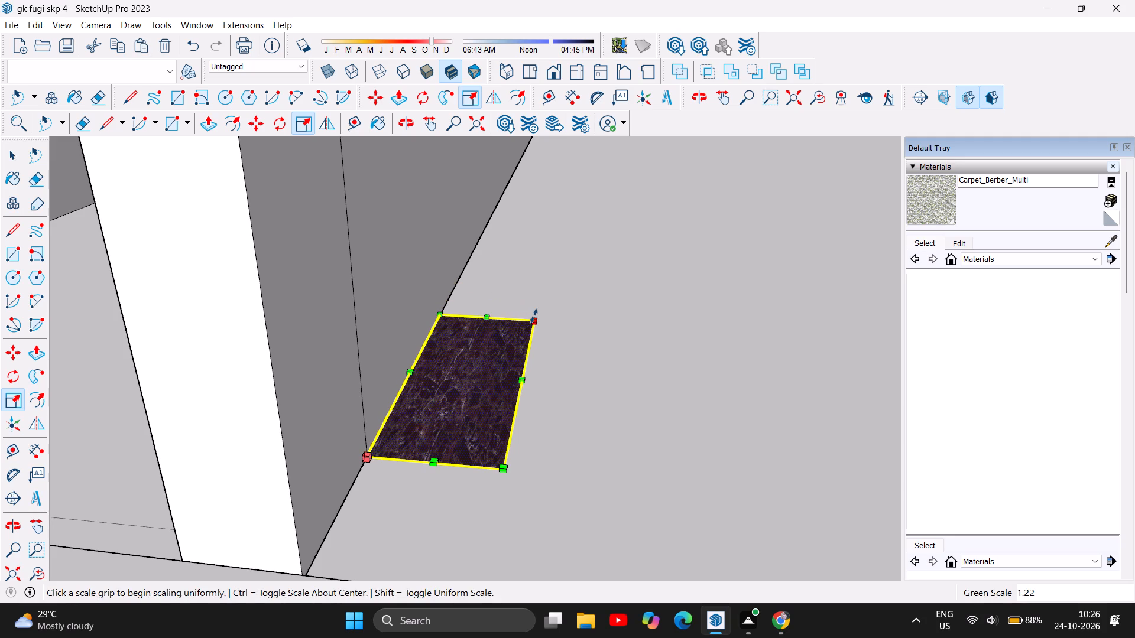
Enlarge the brown marble tile uniformly from its rear outer corner, keeping its front corner fixed at the side wall.
drag(534, 316, 546, 321)
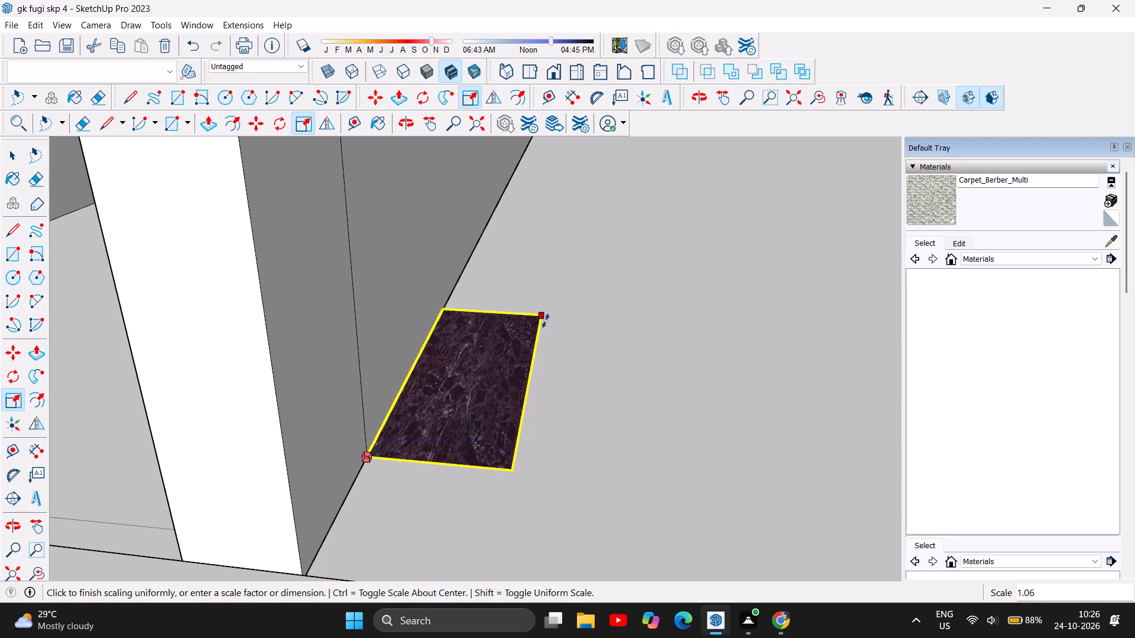
drag(546, 321, 570, 318)
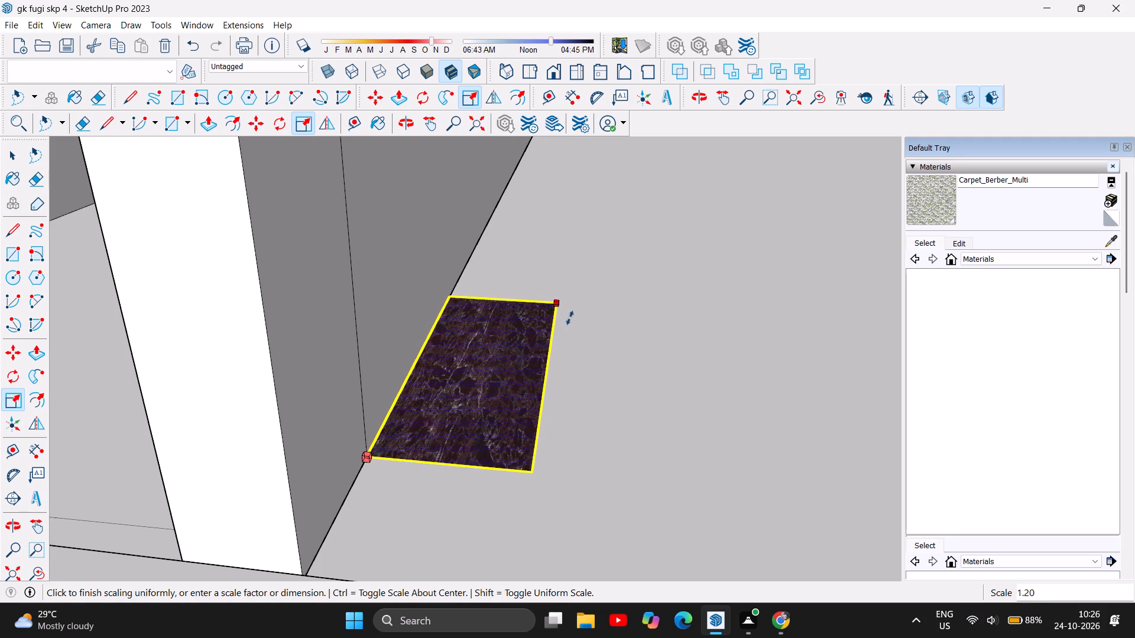
drag(570, 318, 606, 301)
Copy the resized marble tile twice, placing the copies edge to edge to start a row from the side wall.
scroll(605, 343, down, 4)
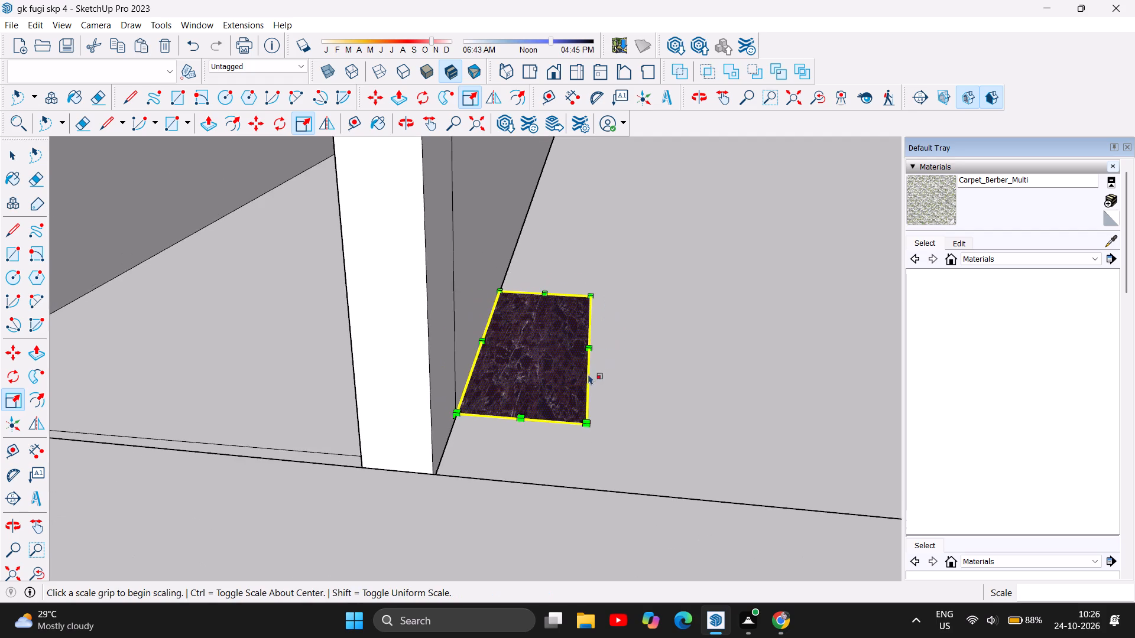
scroll(517, 461, down, 13)
scroll(672, 376, down, 6)
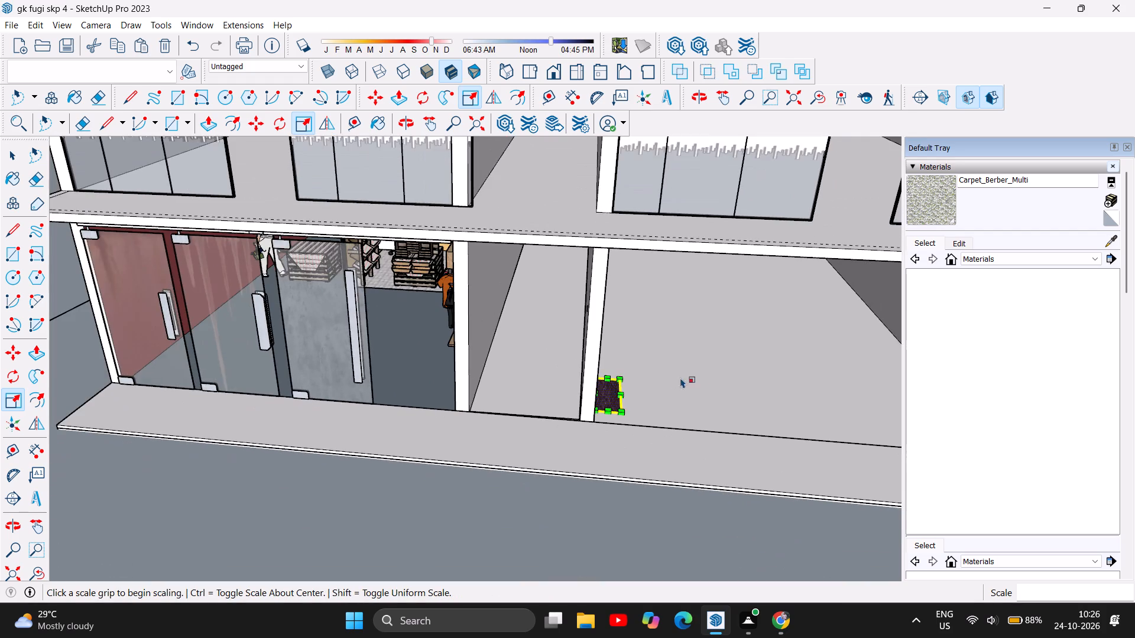
scroll(740, 387, up, 5)
scroll(618, 375, down, 5)
scroll(615, 379, up, 6)
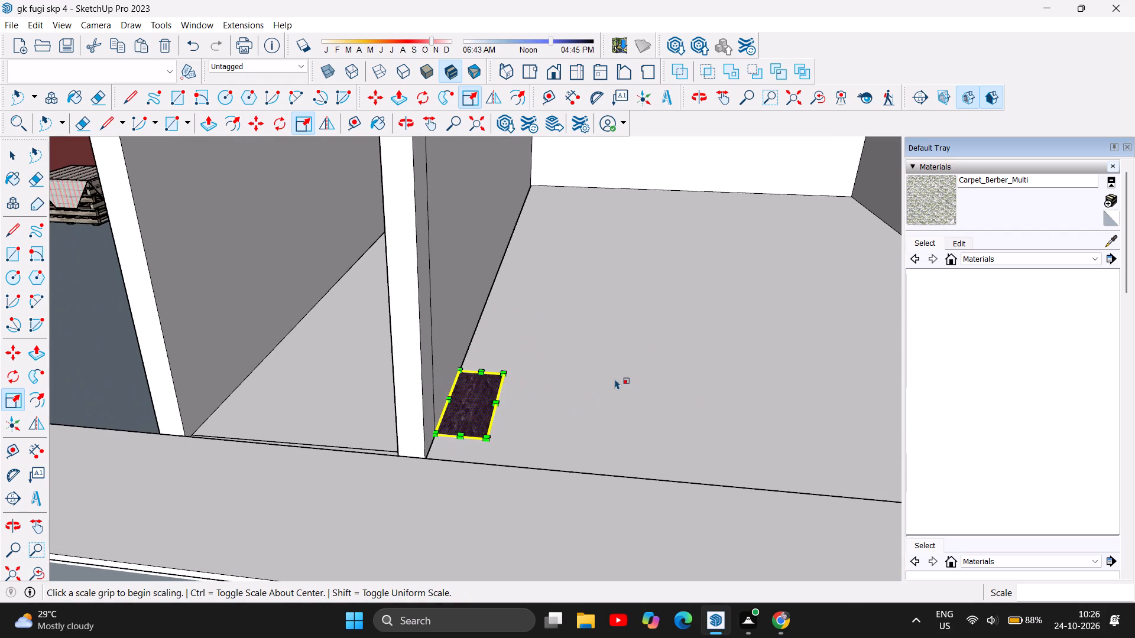
key(ctrl+c)
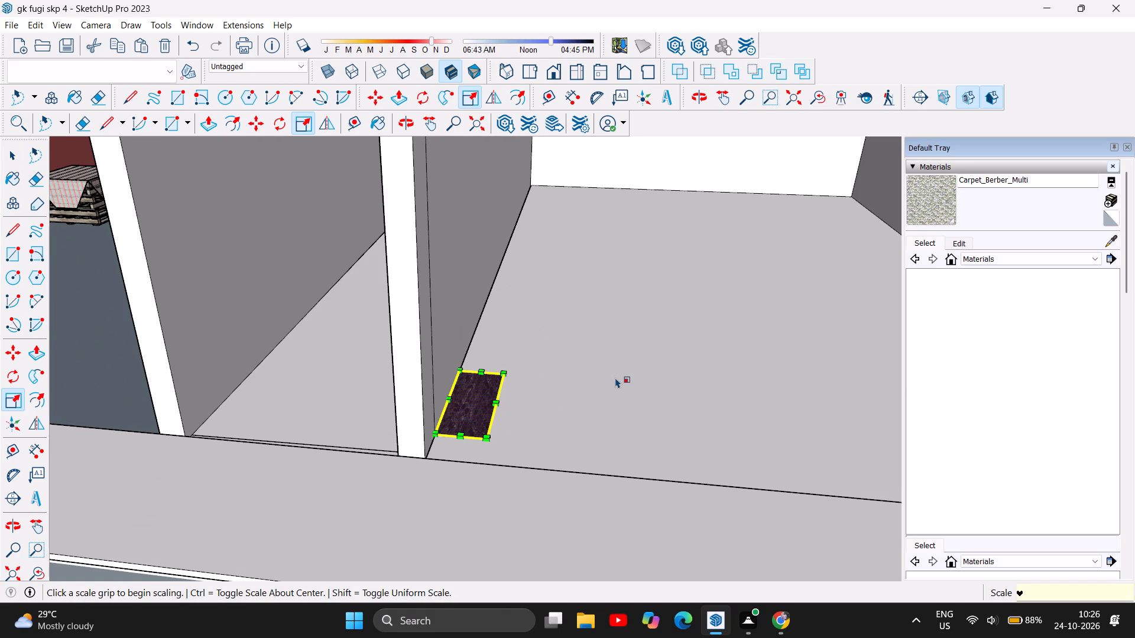
key(ctrl+v)
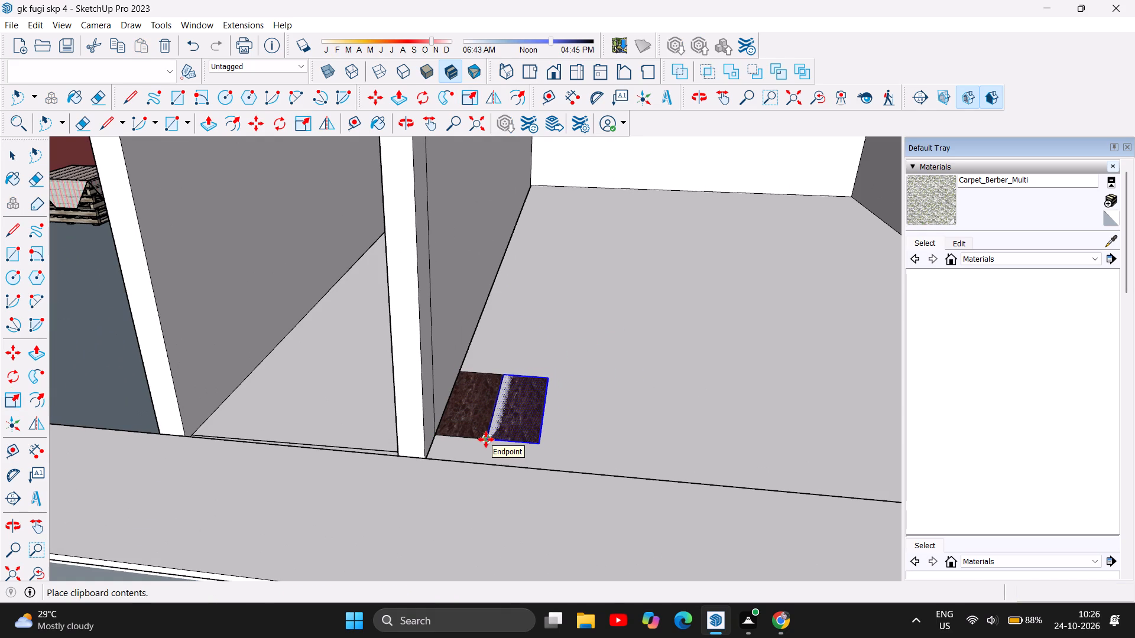
click(486, 440)
scroll(552, 437, up, 4)
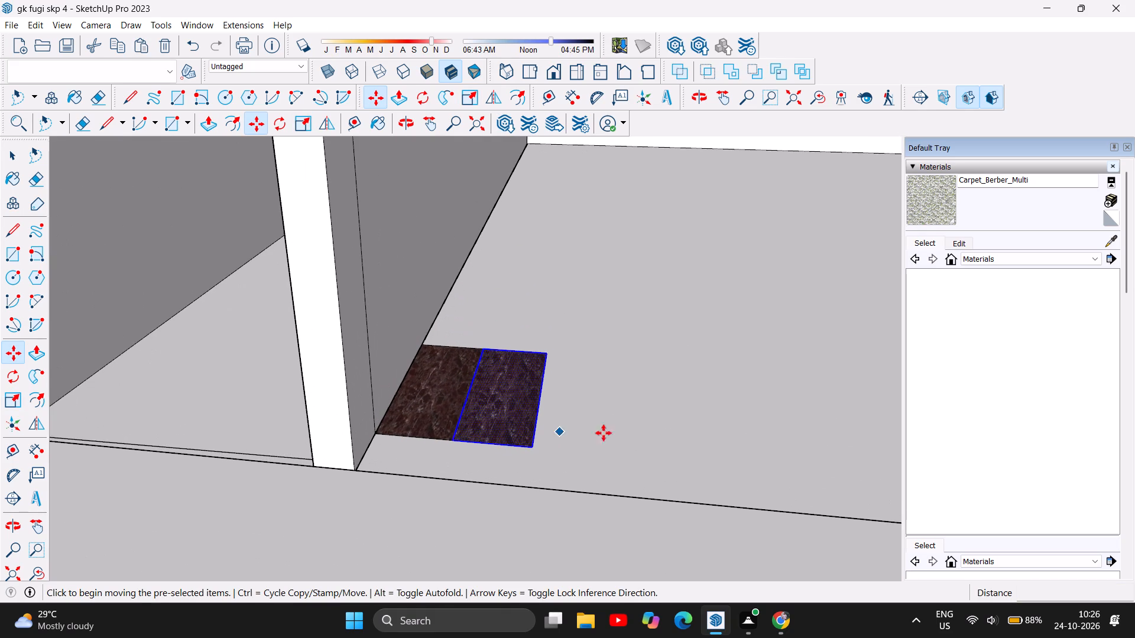
key(ctrl+c)
key(ctrl+v)
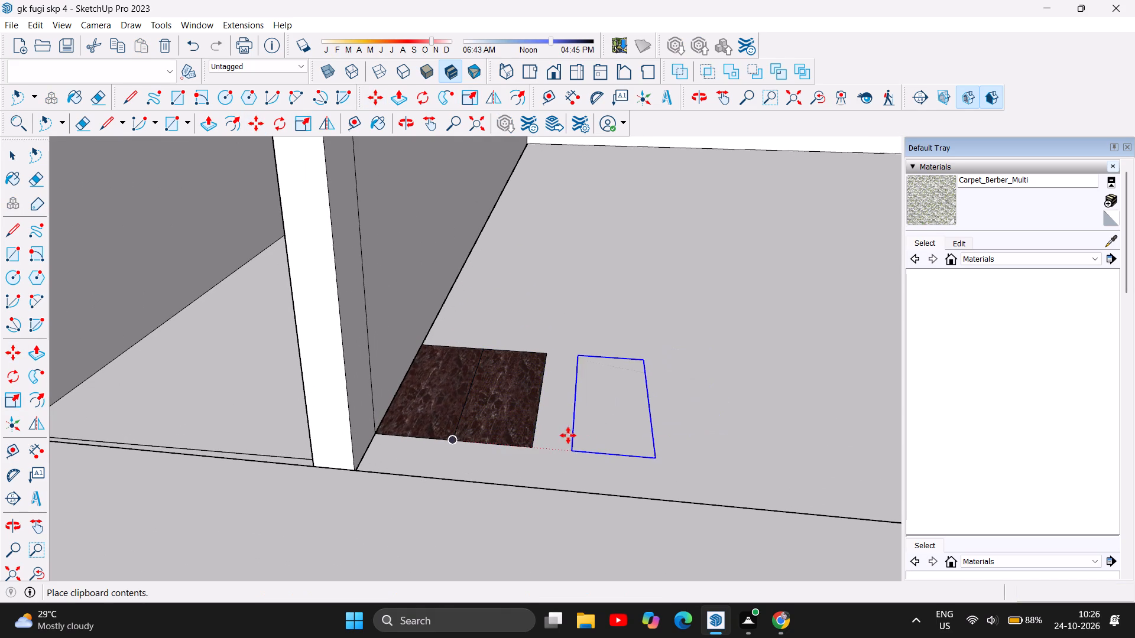
click(533, 441)
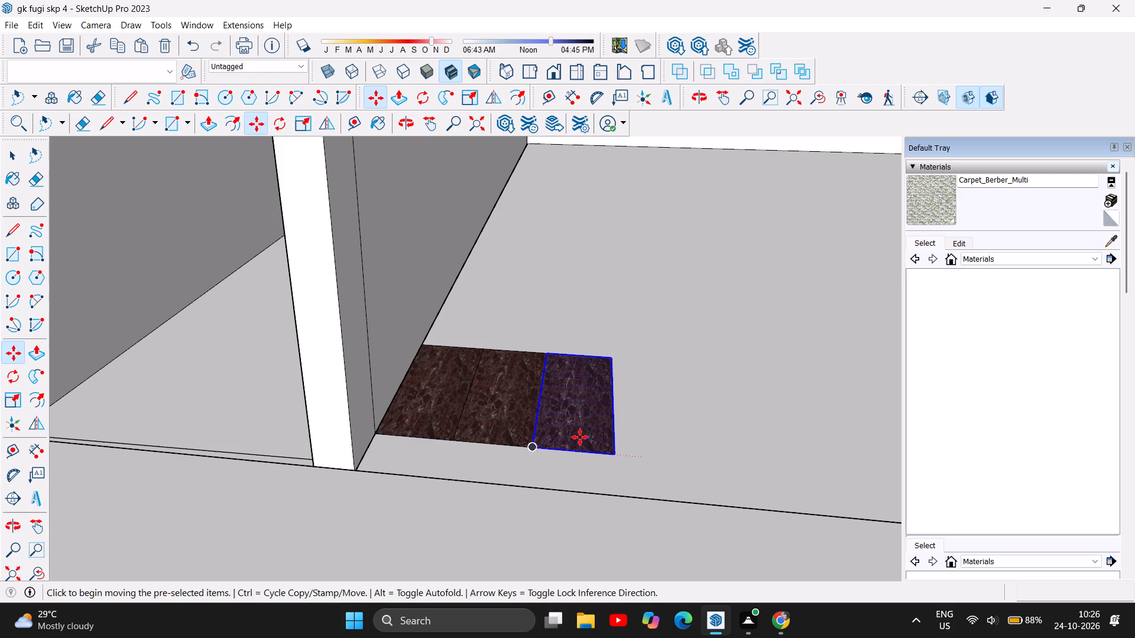
Add three more copies of the marble tile to the end of the row, each snapped to the previous tile's front corner.
scroll(186, 422, down, 6)
scroll(445, 455, up, 5)
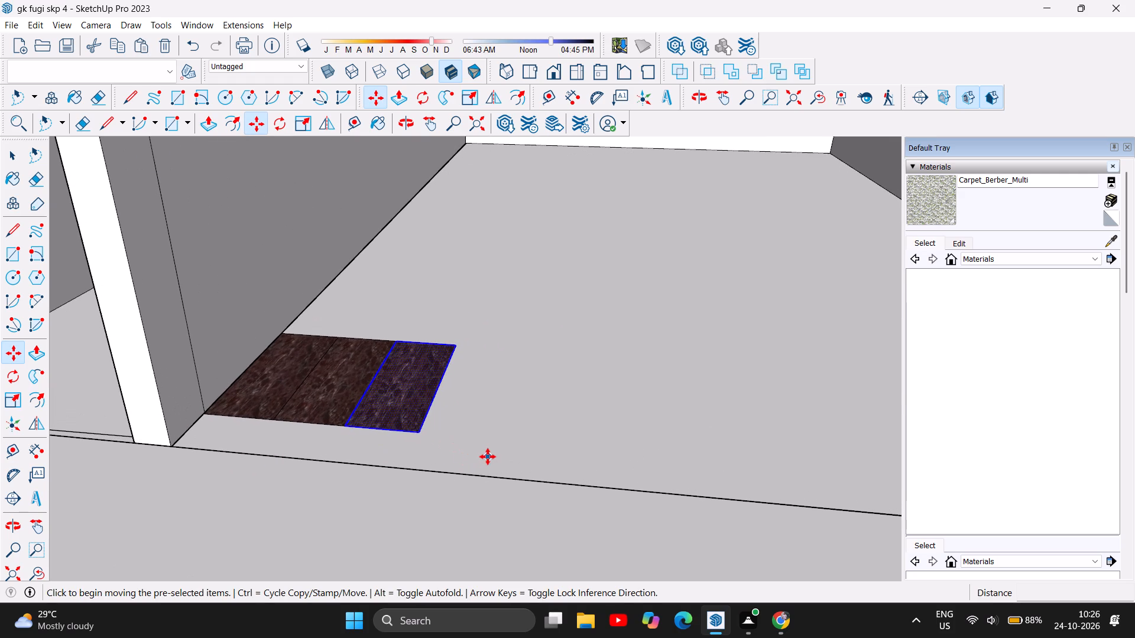
key(ctrl+c)
key(ctrl+v)
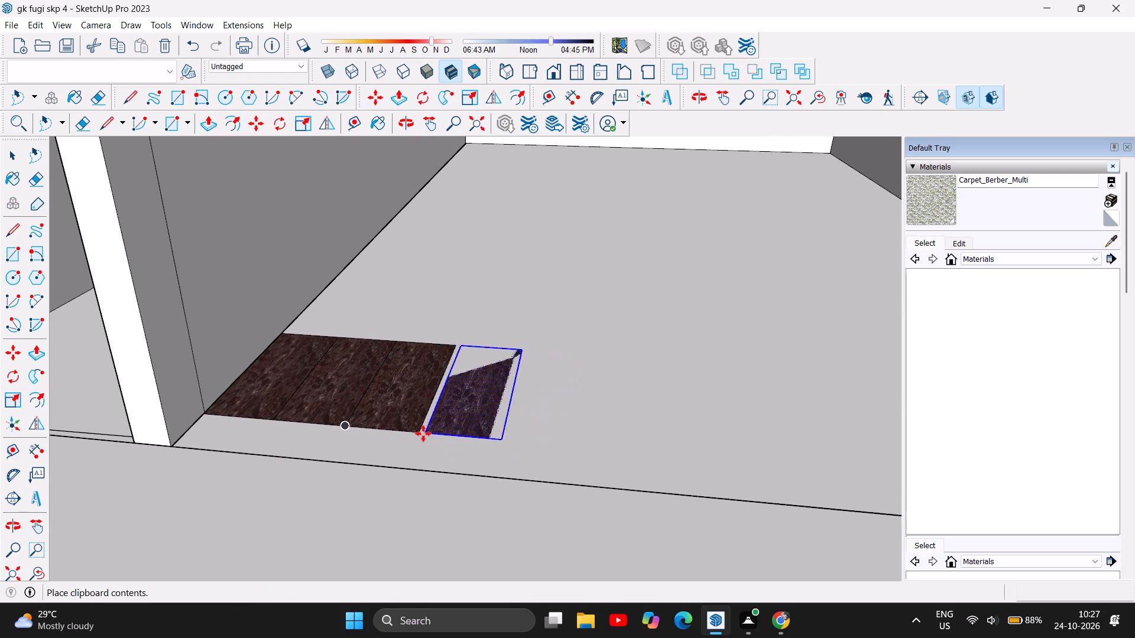
click(419, 432)
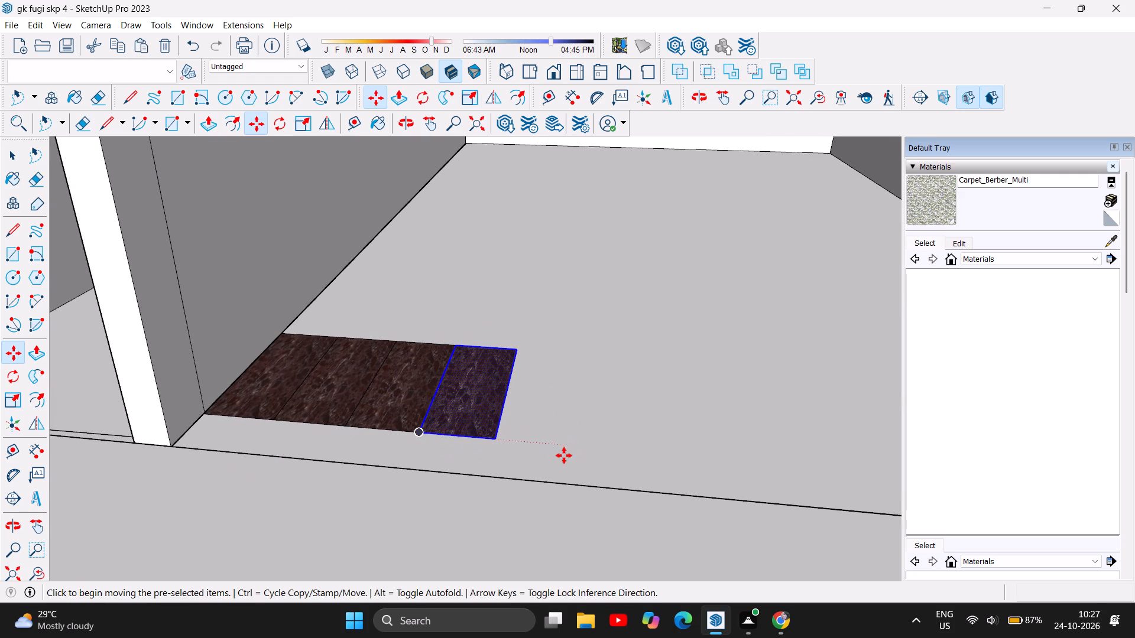
key(ctrl+c)
key(ctrl+v)
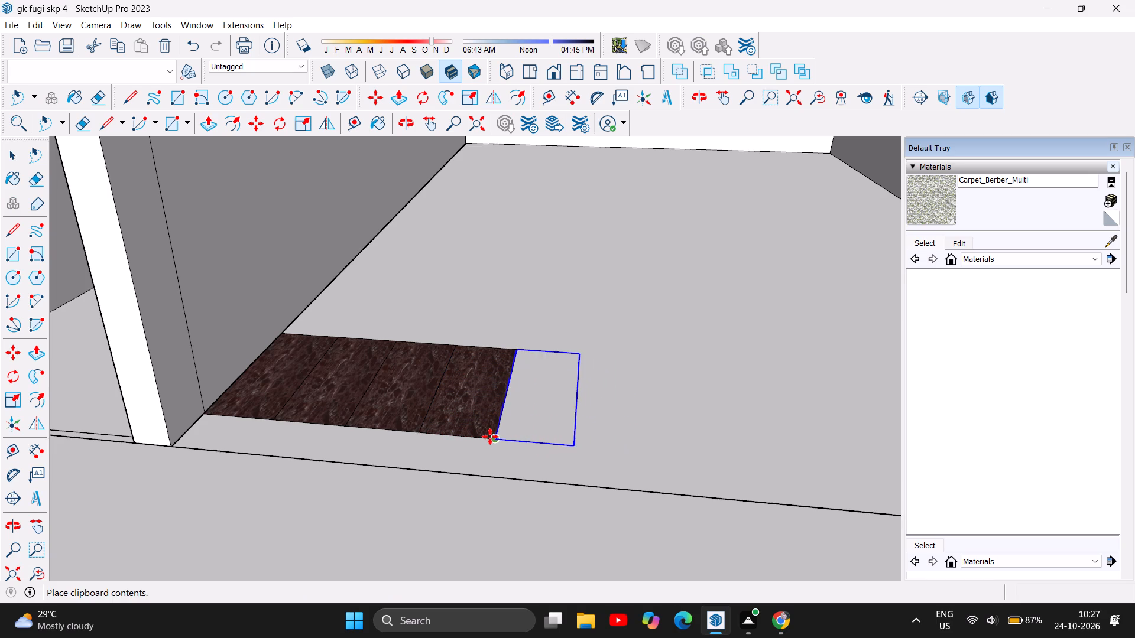
click(490, 437)
scroll(549, 486, down, 5)
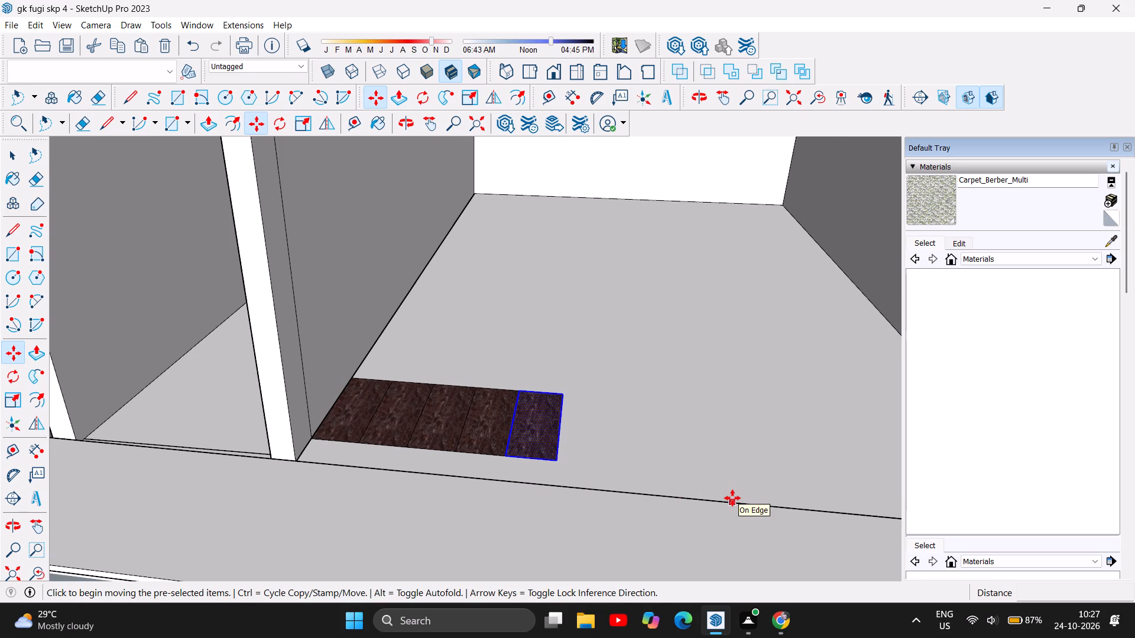
key(ctrl+v)
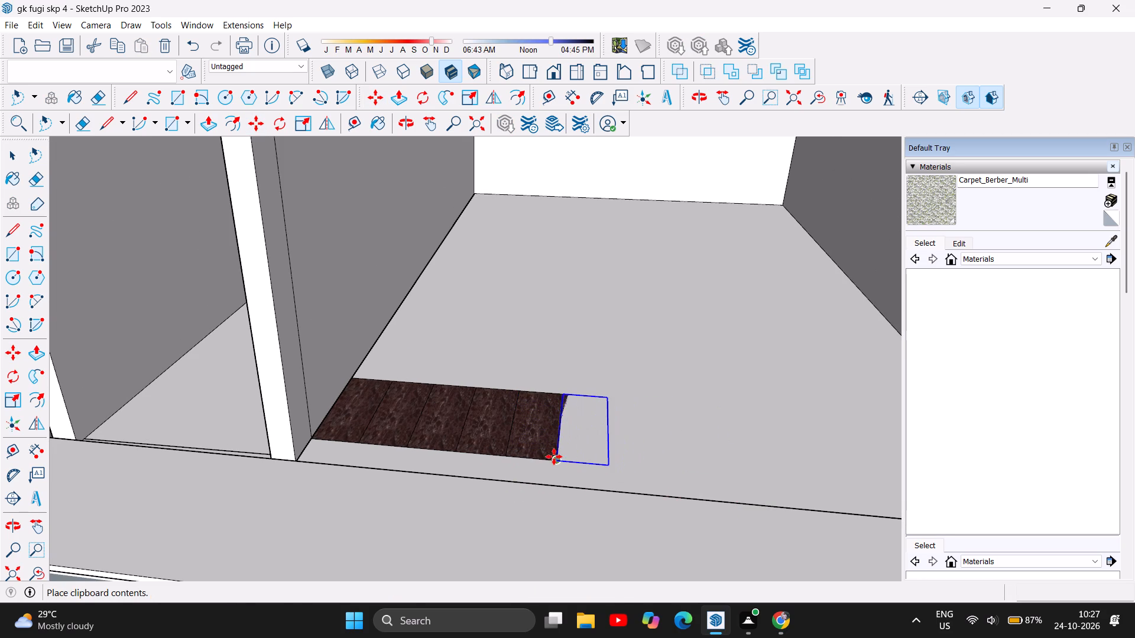
click(554, 457)
Extend the row with another three marble tile copies, placed edge to edge across the front of the room.
scroll(453, 471, down, 5)
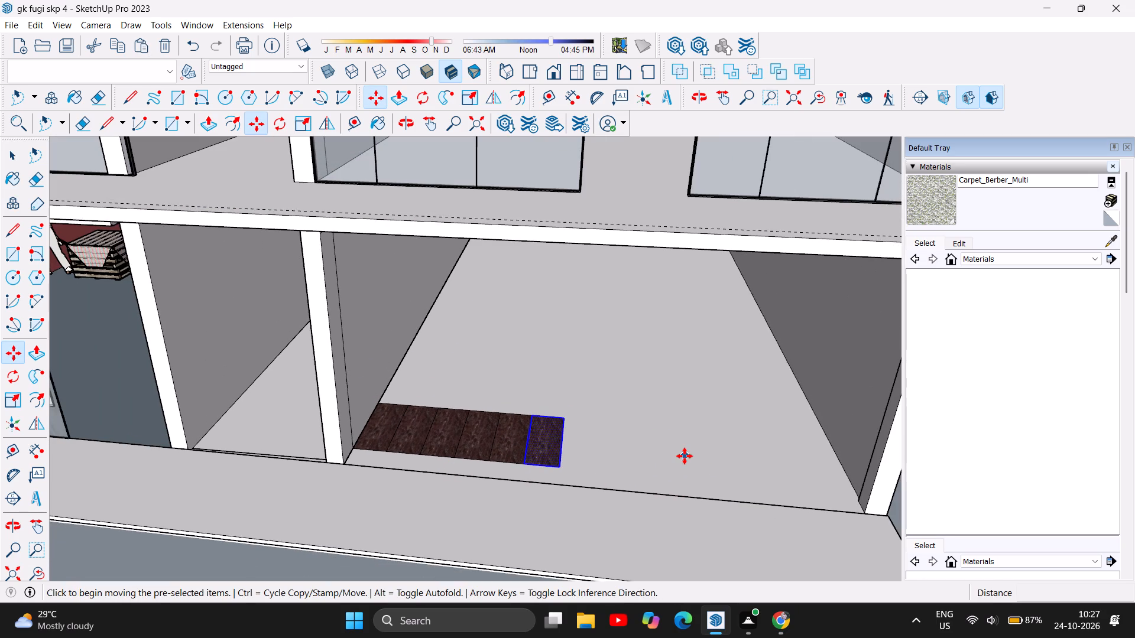
key(ctrl+v)
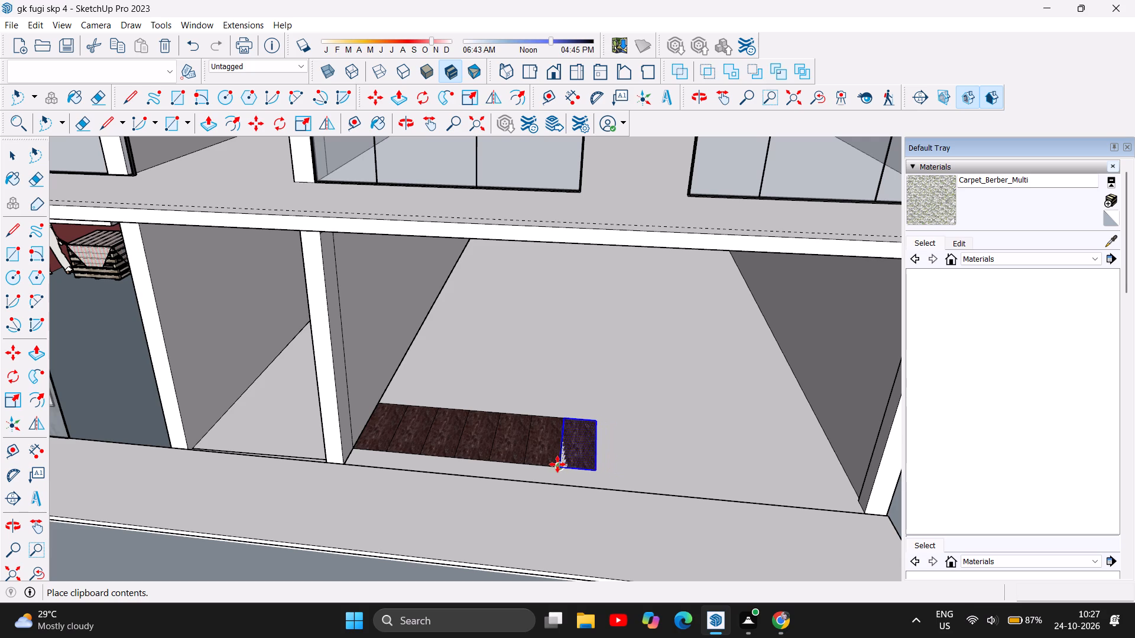
click(556, 464)
scroll(624, 492, up, 9)
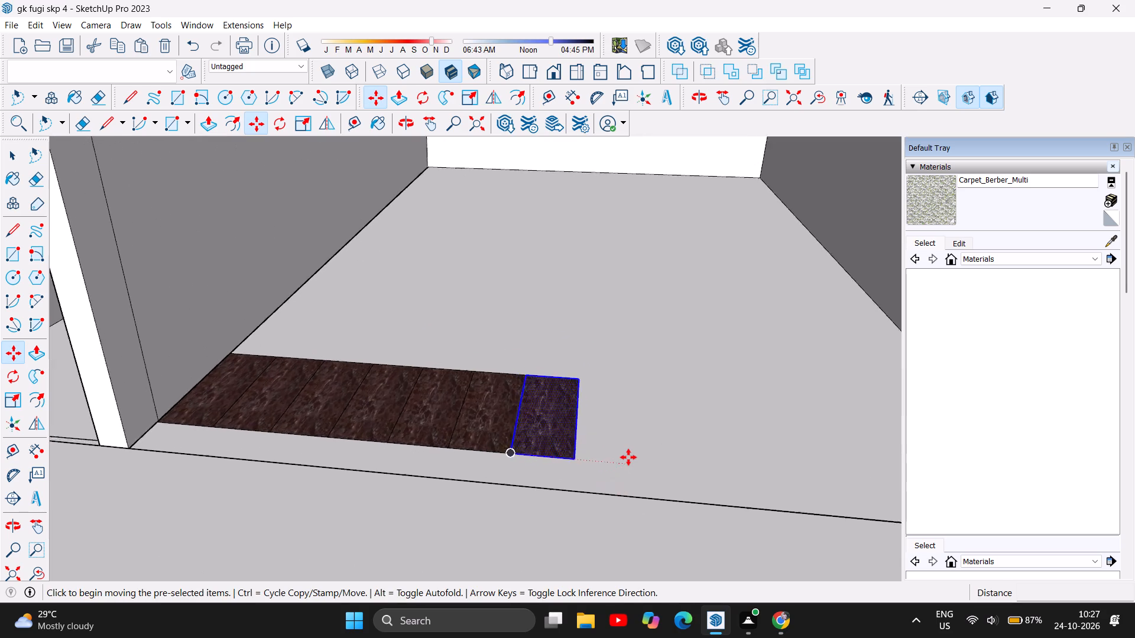
scroll(628, 457, up, 4)
key(ctrl+v)
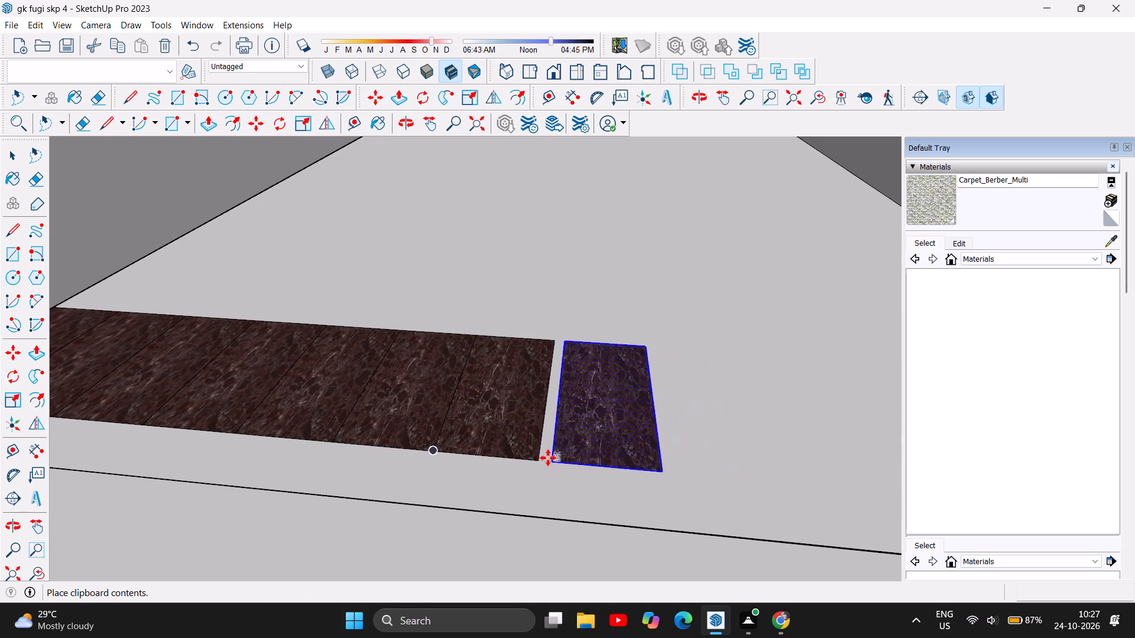
click(536, 458)
scroll(428, 401, down, 5)
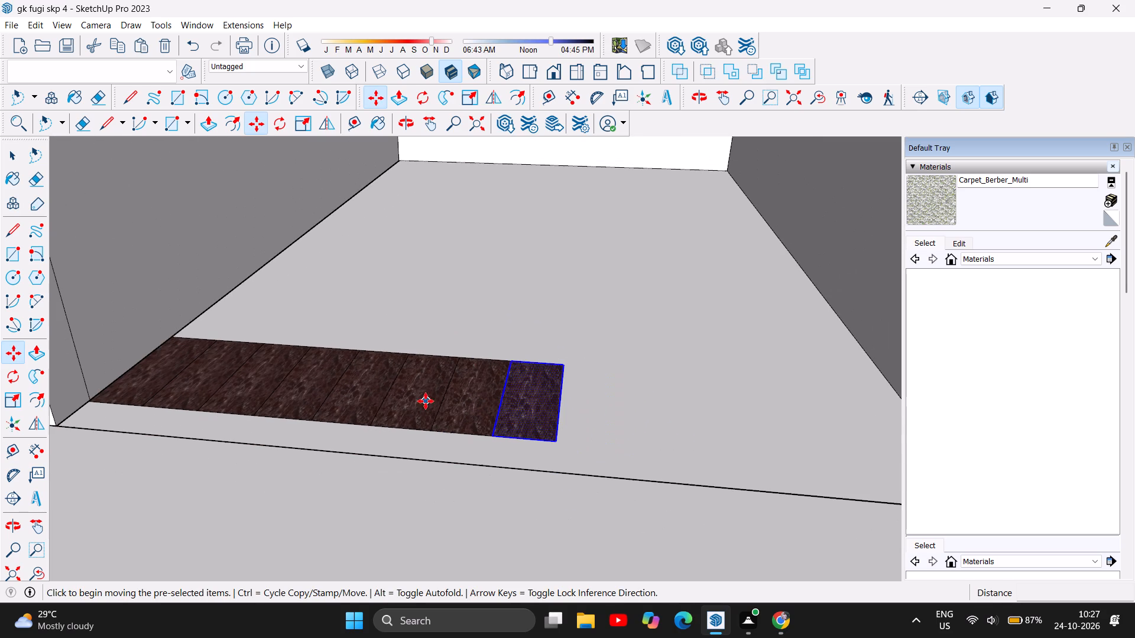
key(ctrl+v)
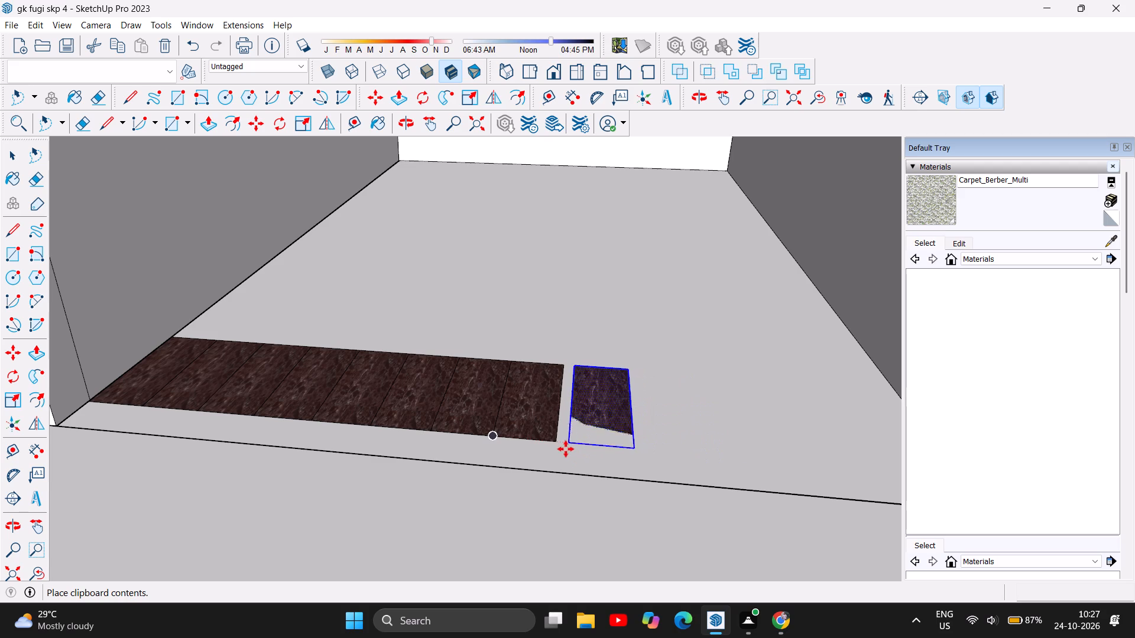
click(552, 441)
Continue the front row with four more edge-to-edge marble tile copies towards the opposite side wall.
scroll(293, 489, down, 5)
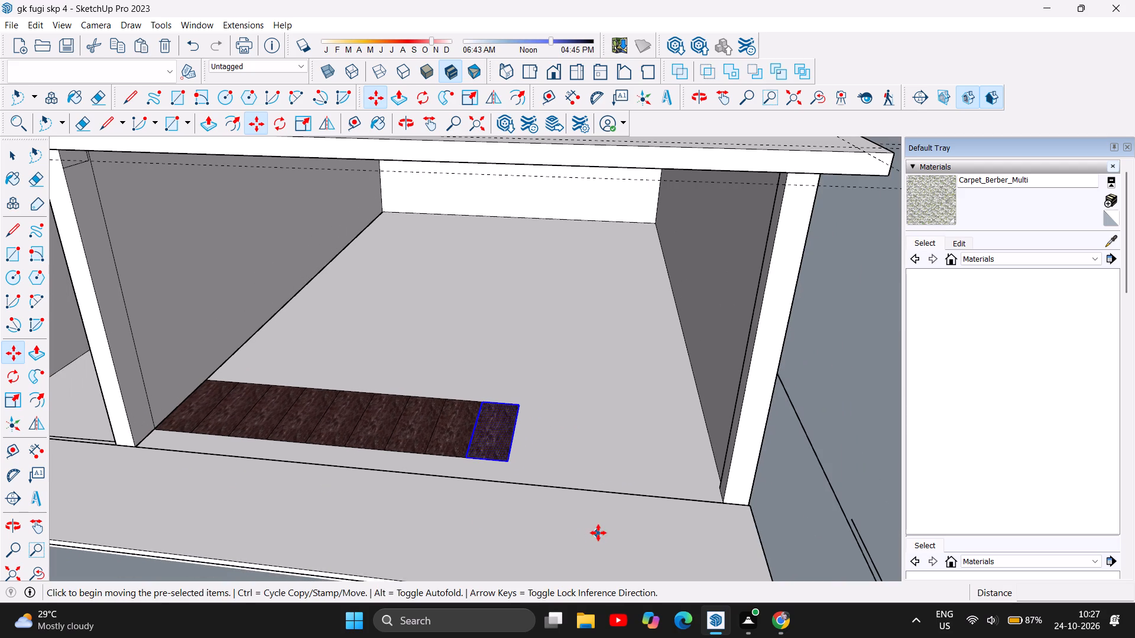
key(ctrl+v)
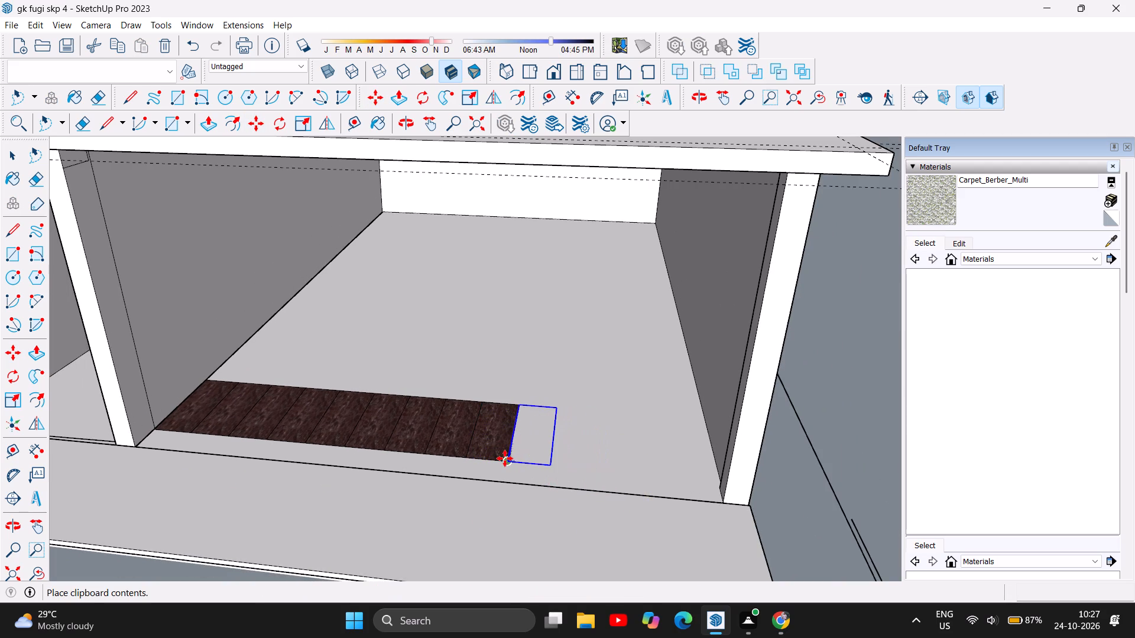
click(505, 458)
key(ctrl+v)
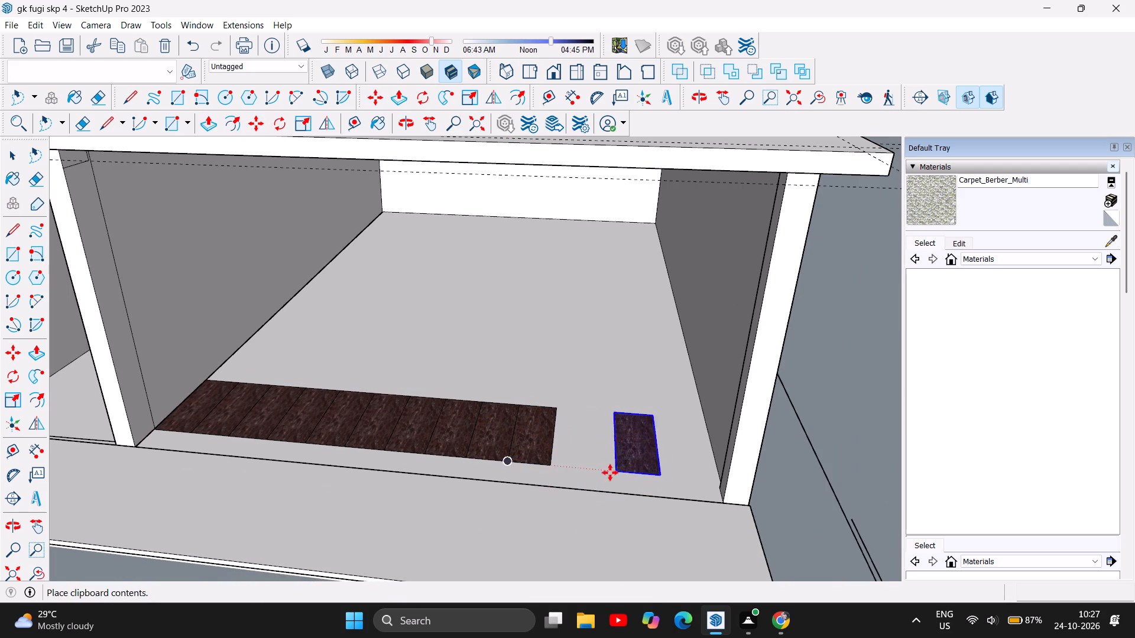
click(548, 467)
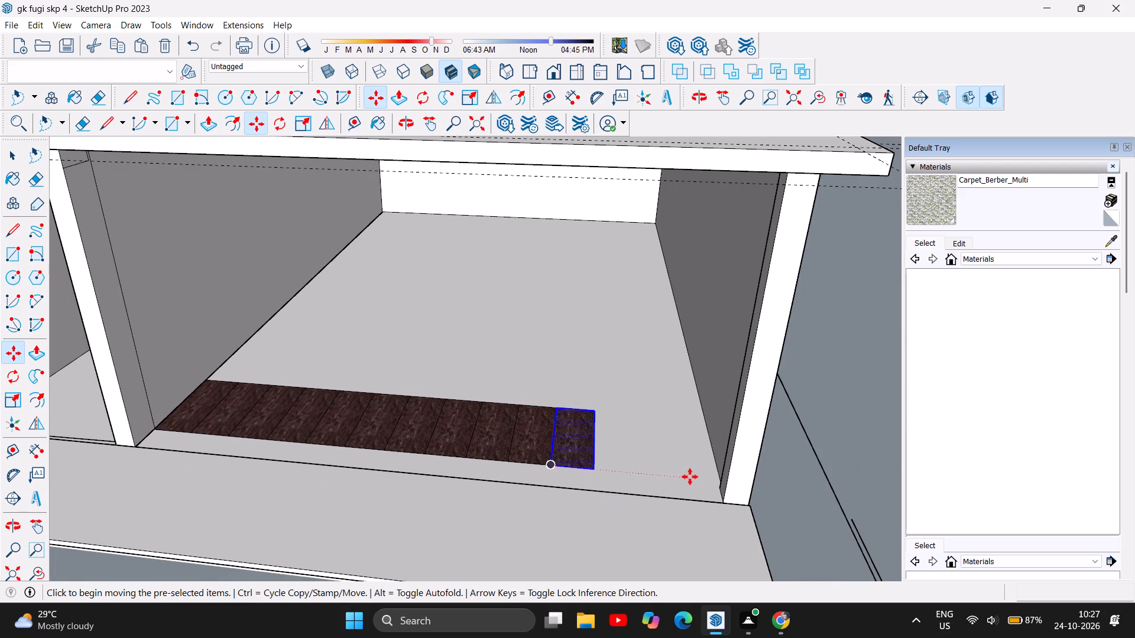
key(ctrl+v)
click(594, 471)
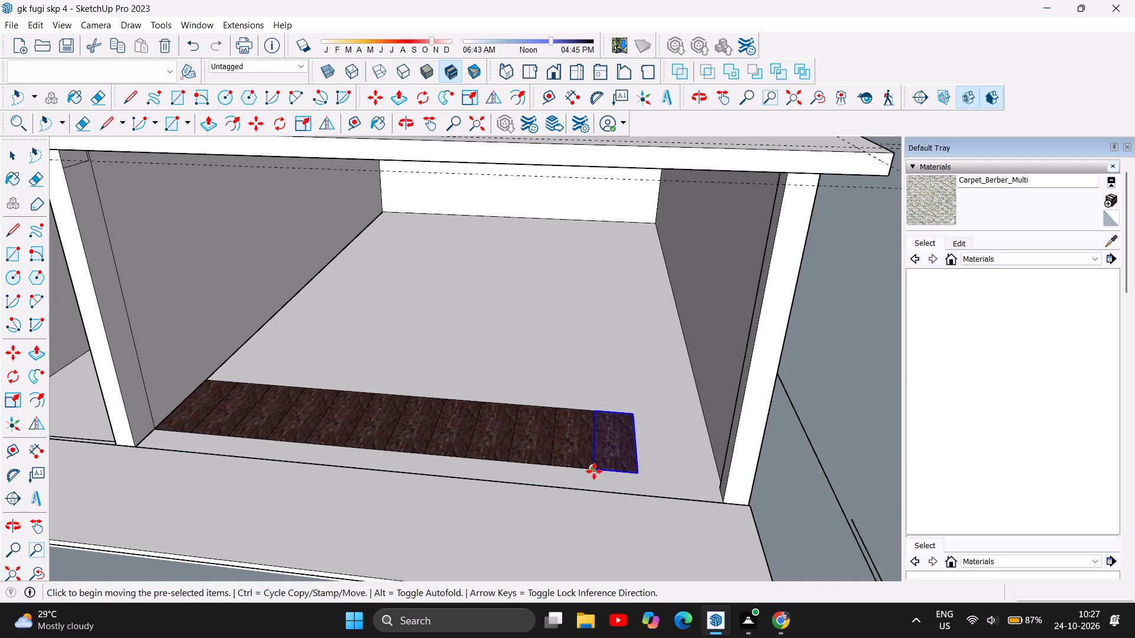
key(ctrl+v)
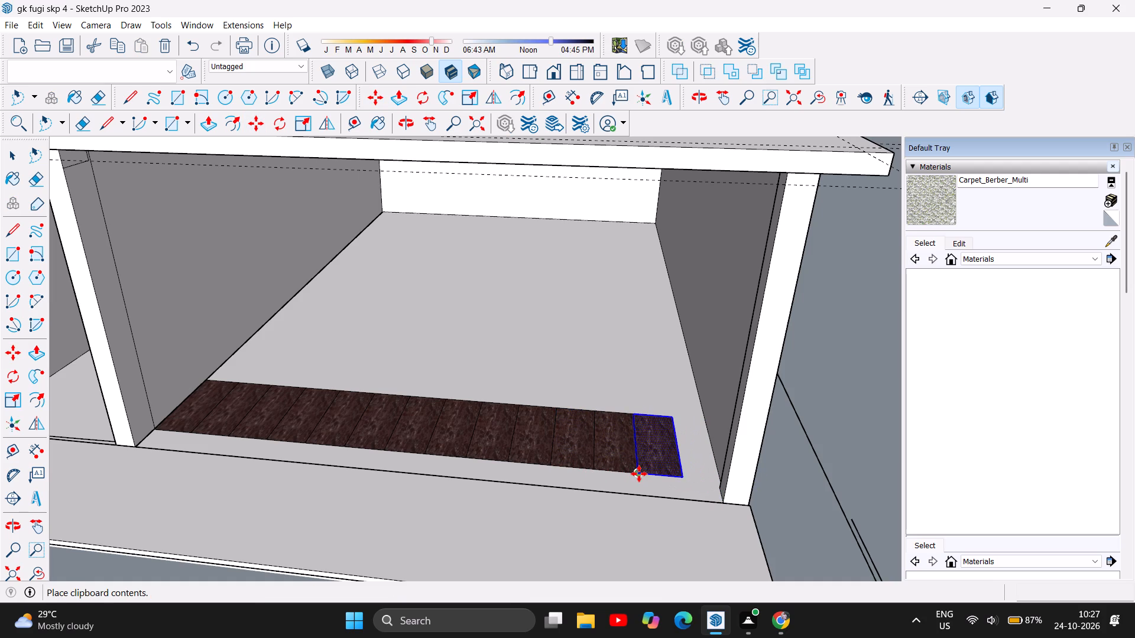
click(637, 474)
scroll(694, 464, up, 2)
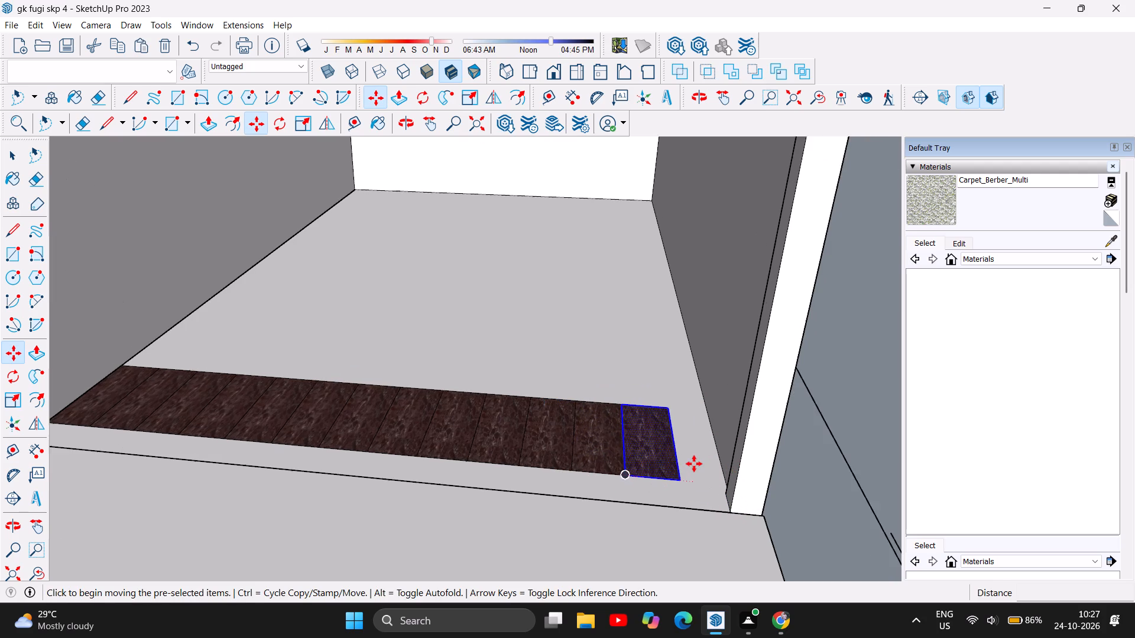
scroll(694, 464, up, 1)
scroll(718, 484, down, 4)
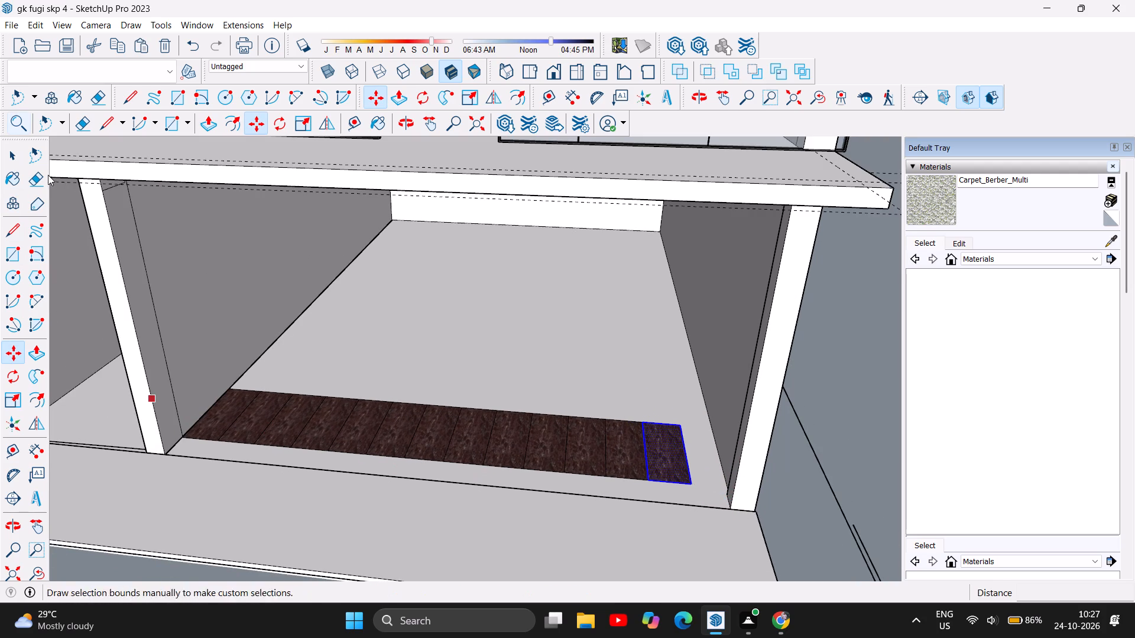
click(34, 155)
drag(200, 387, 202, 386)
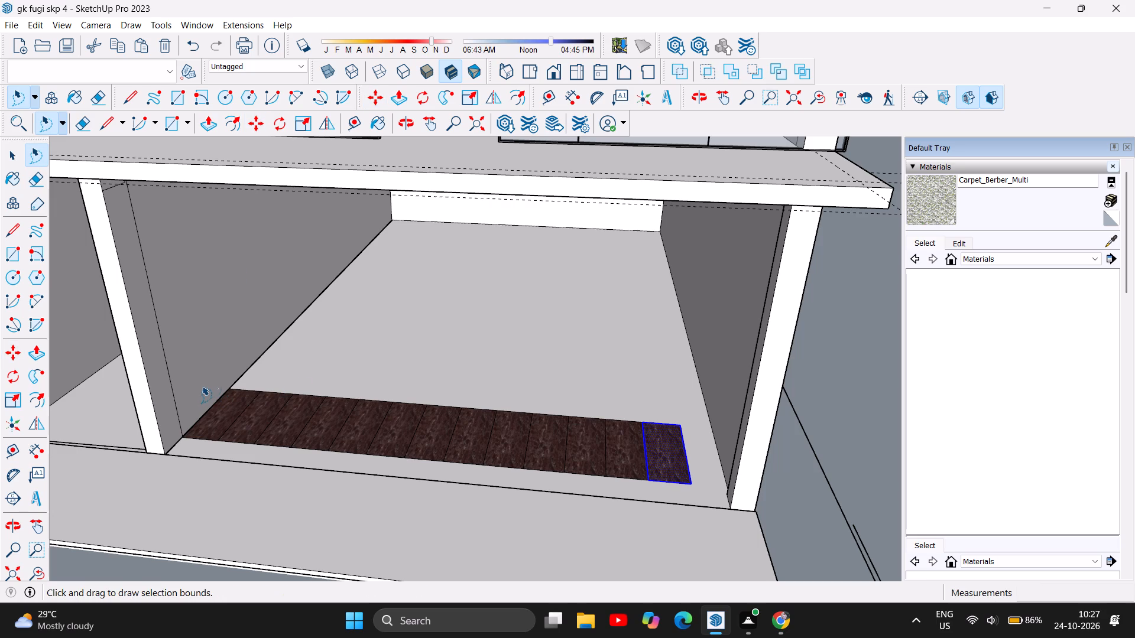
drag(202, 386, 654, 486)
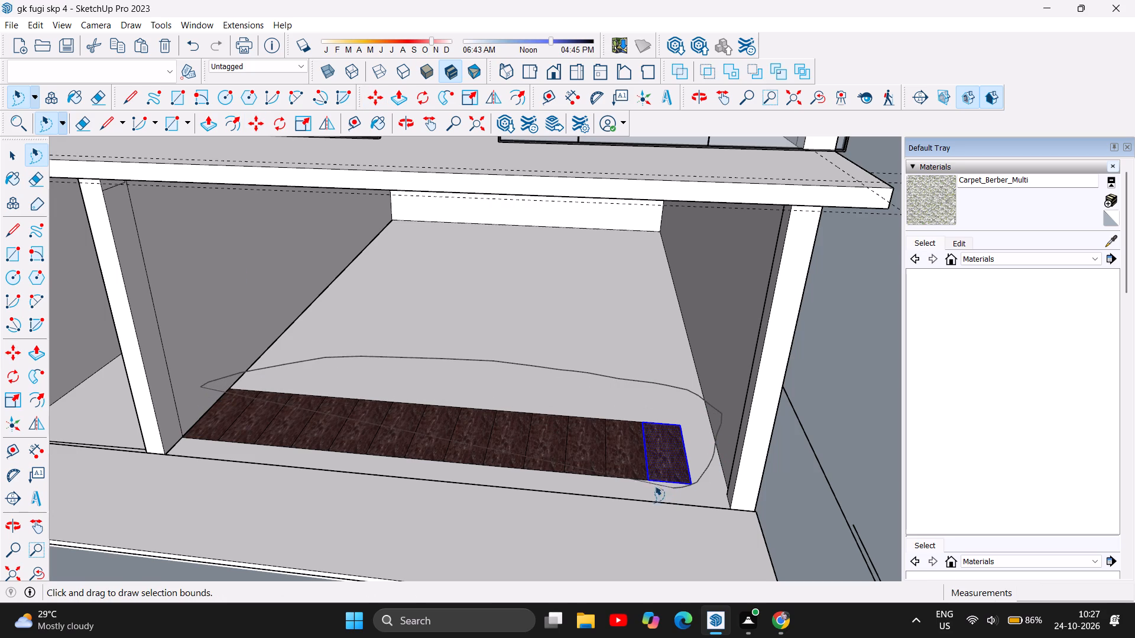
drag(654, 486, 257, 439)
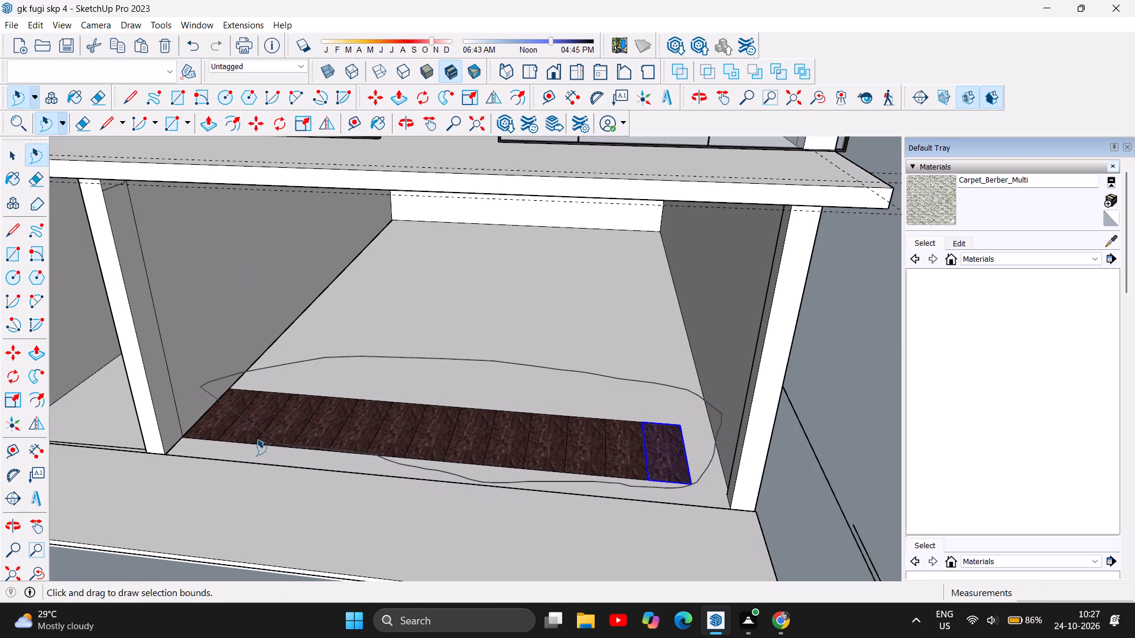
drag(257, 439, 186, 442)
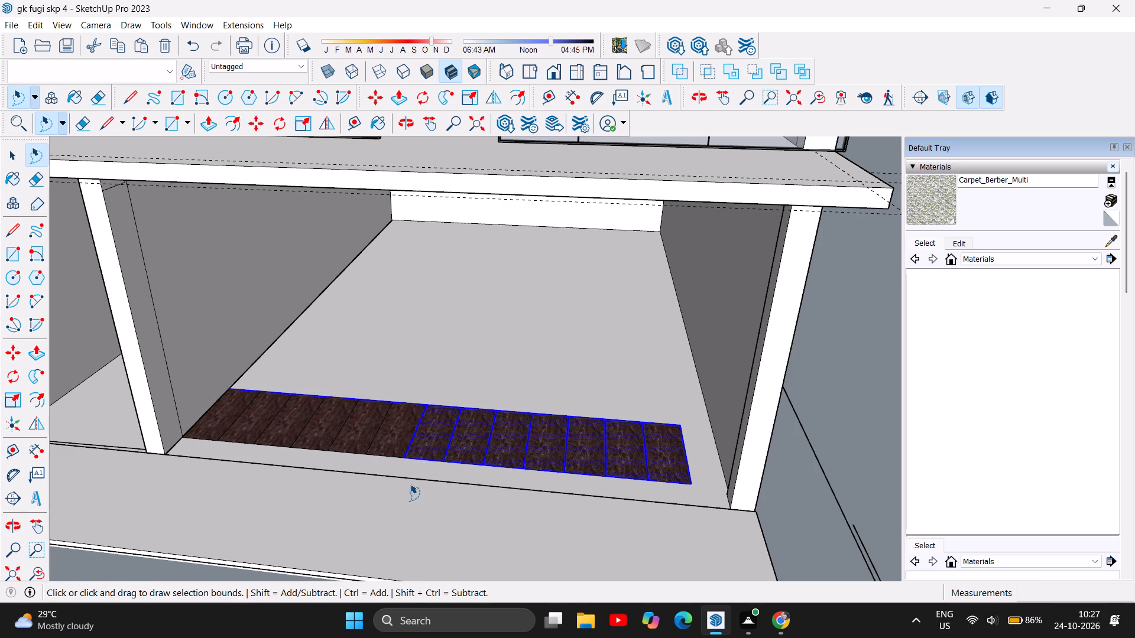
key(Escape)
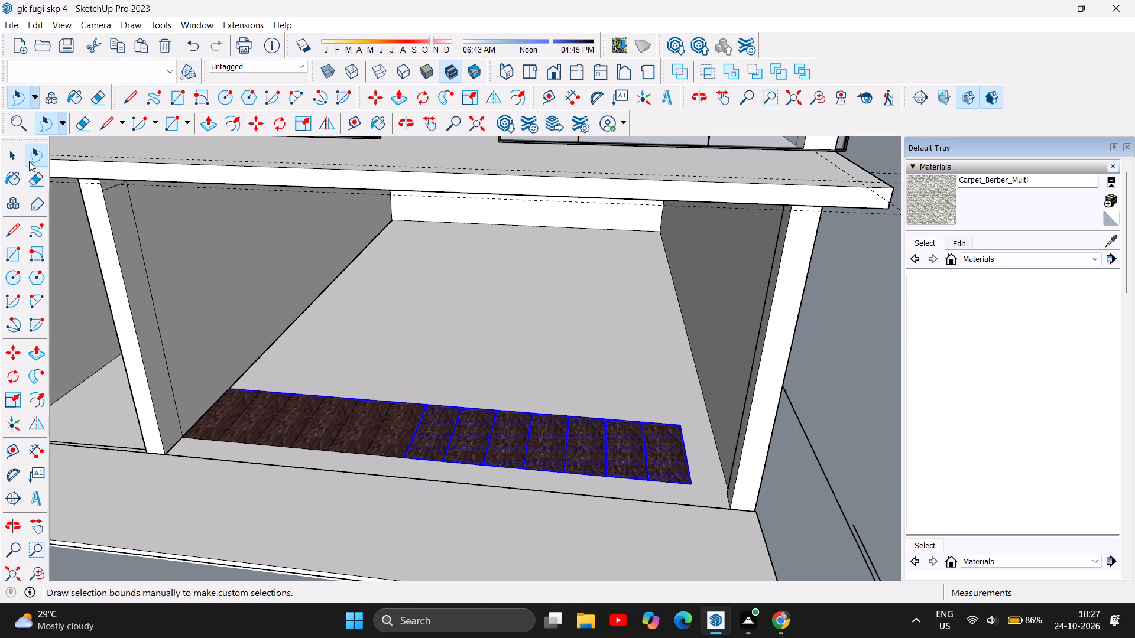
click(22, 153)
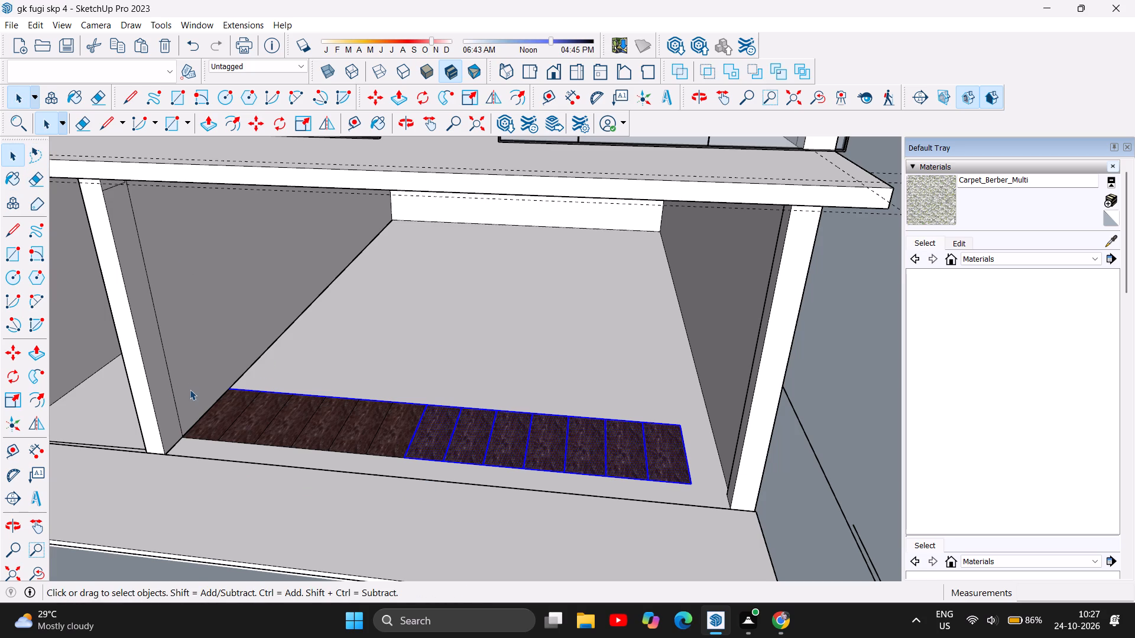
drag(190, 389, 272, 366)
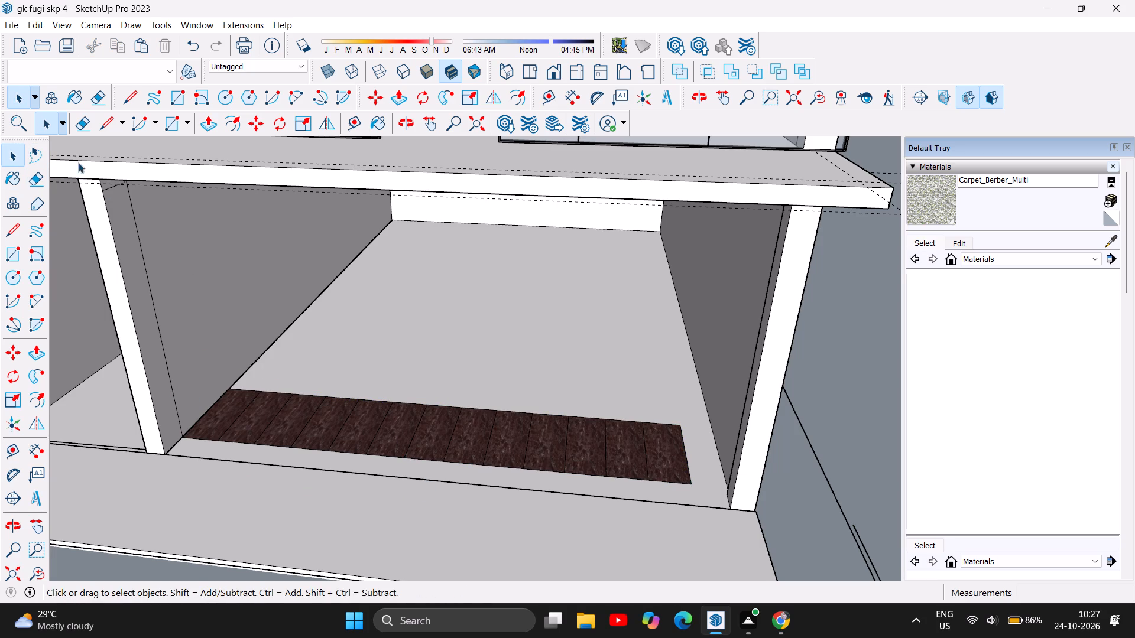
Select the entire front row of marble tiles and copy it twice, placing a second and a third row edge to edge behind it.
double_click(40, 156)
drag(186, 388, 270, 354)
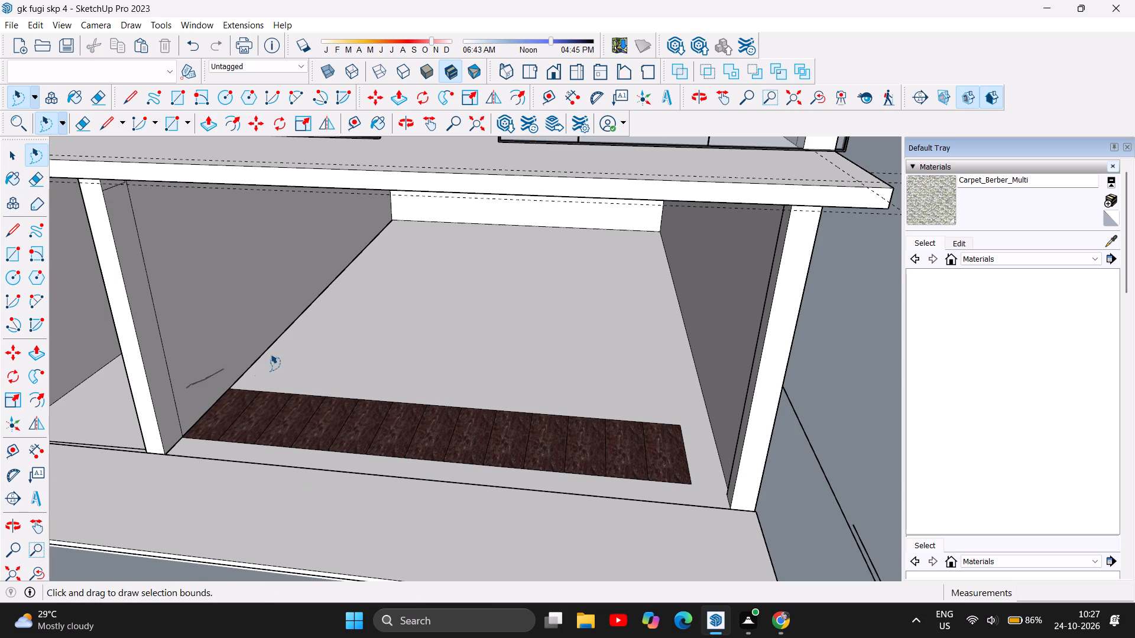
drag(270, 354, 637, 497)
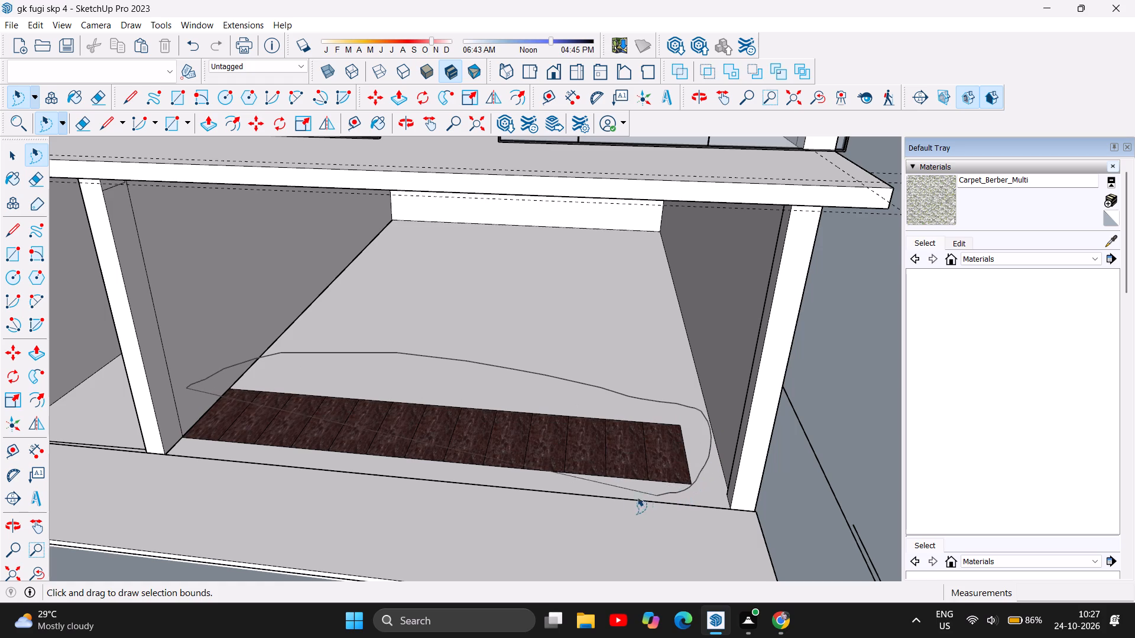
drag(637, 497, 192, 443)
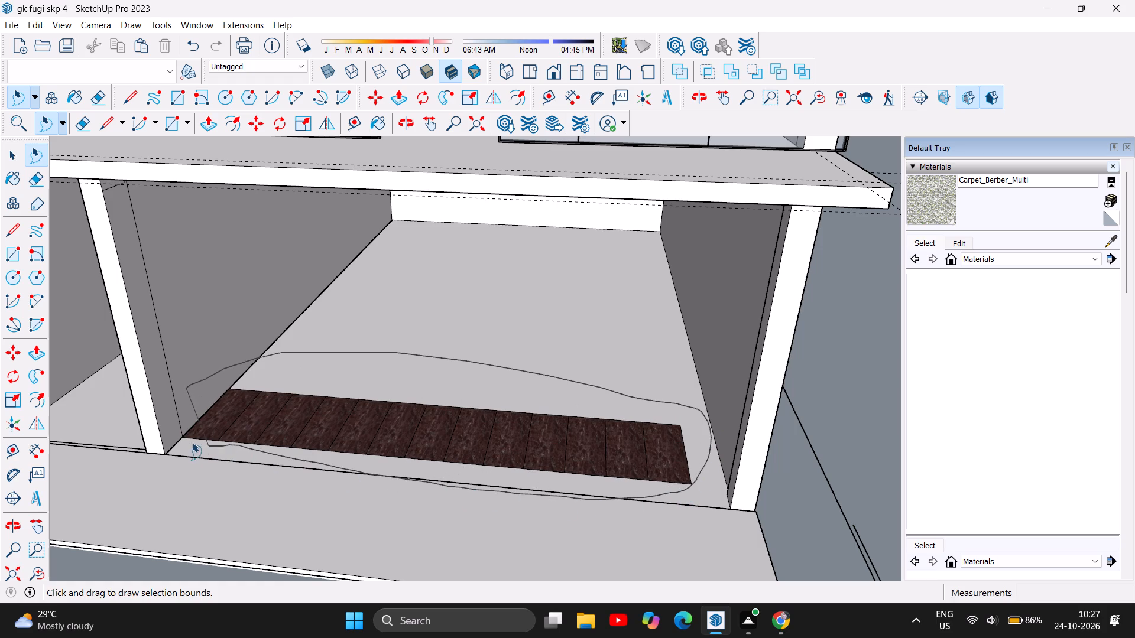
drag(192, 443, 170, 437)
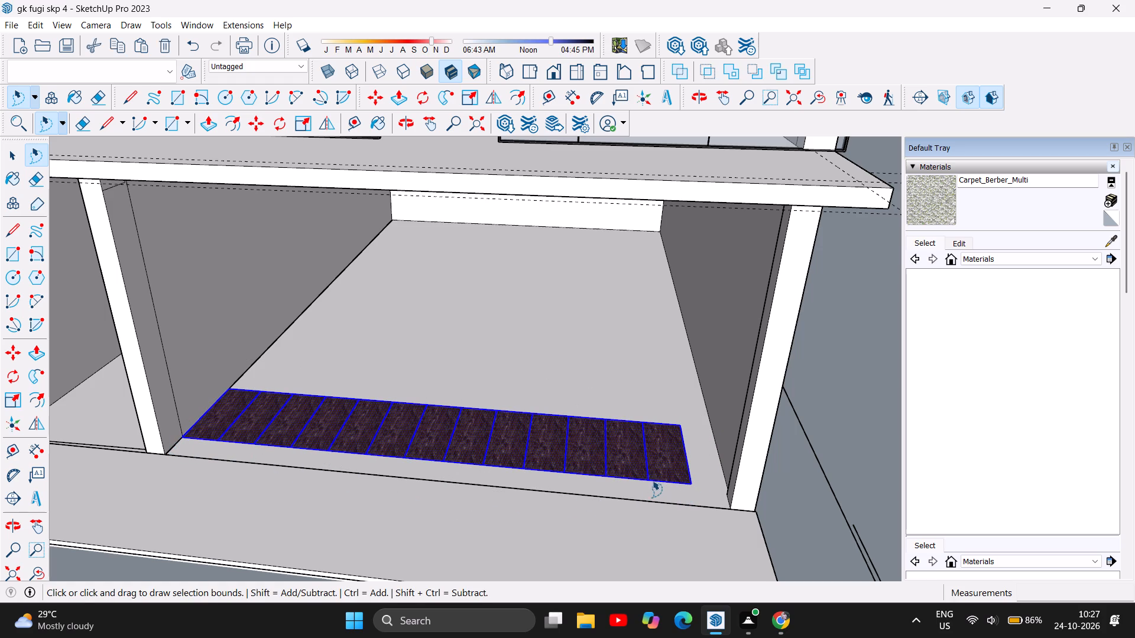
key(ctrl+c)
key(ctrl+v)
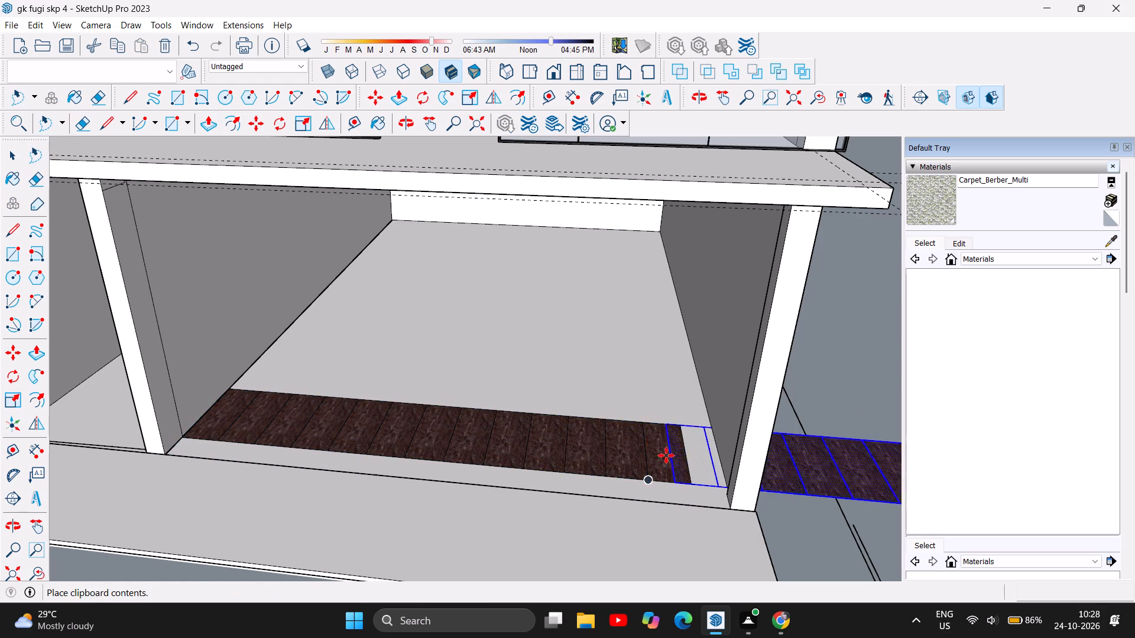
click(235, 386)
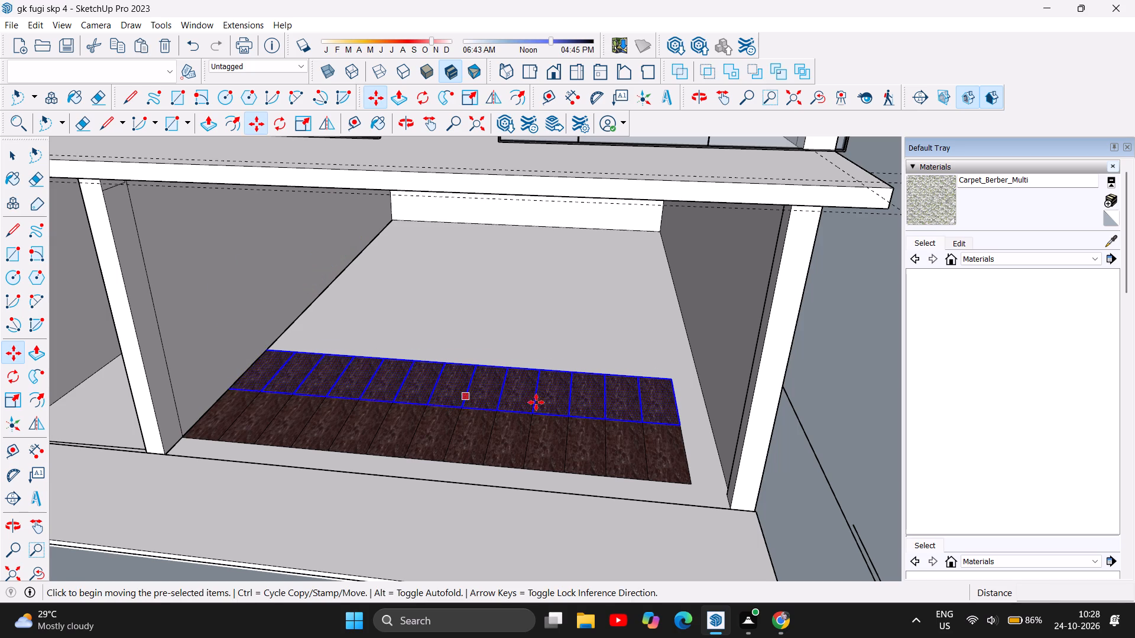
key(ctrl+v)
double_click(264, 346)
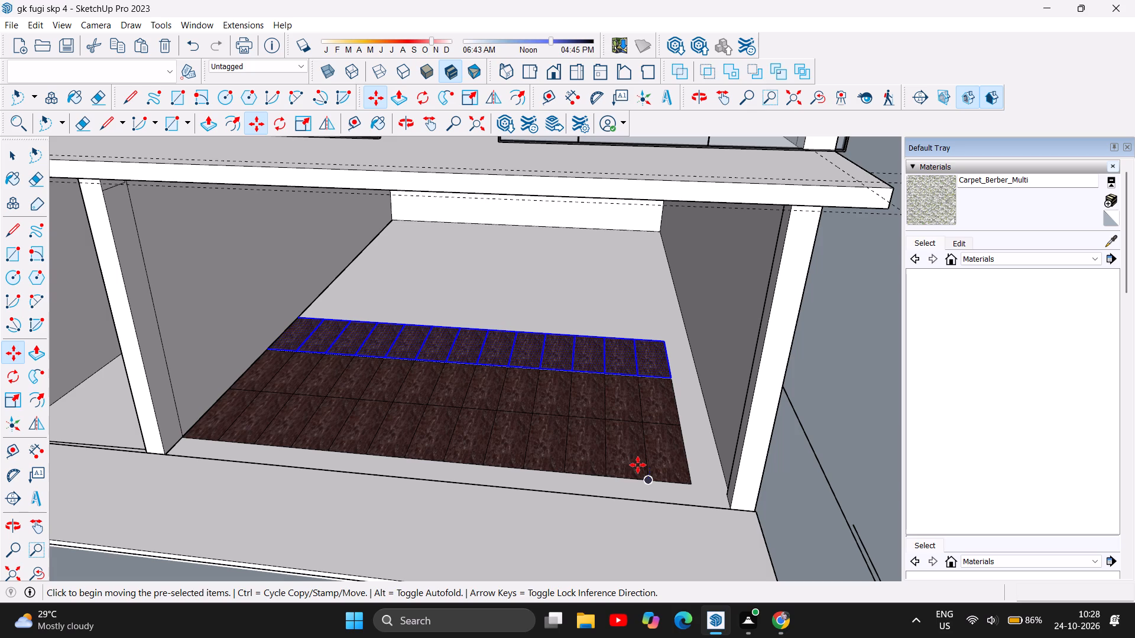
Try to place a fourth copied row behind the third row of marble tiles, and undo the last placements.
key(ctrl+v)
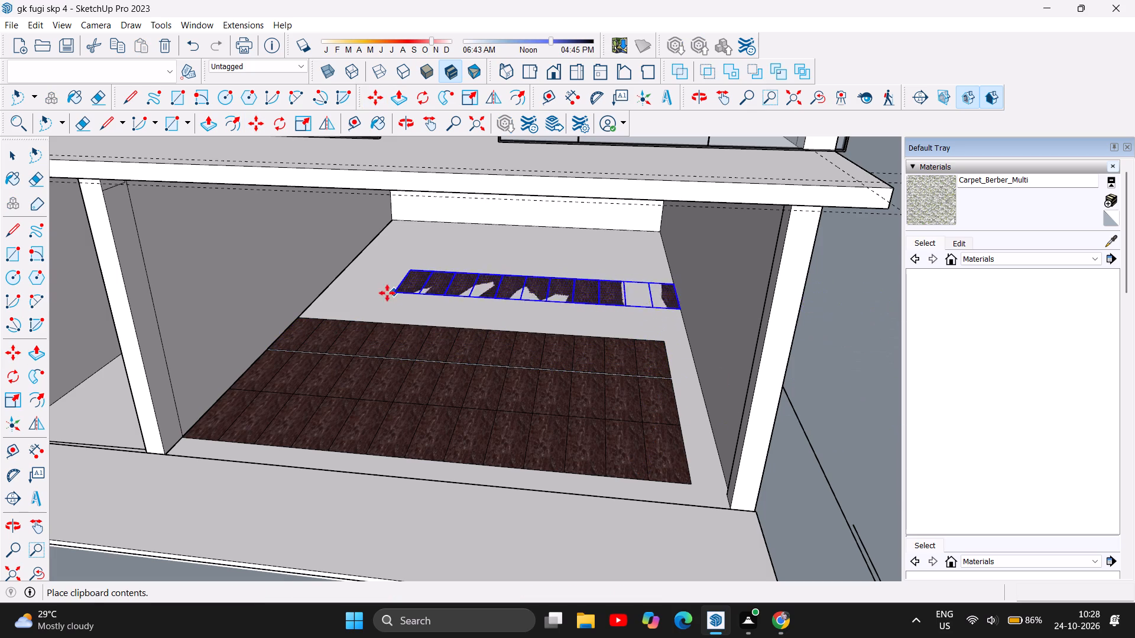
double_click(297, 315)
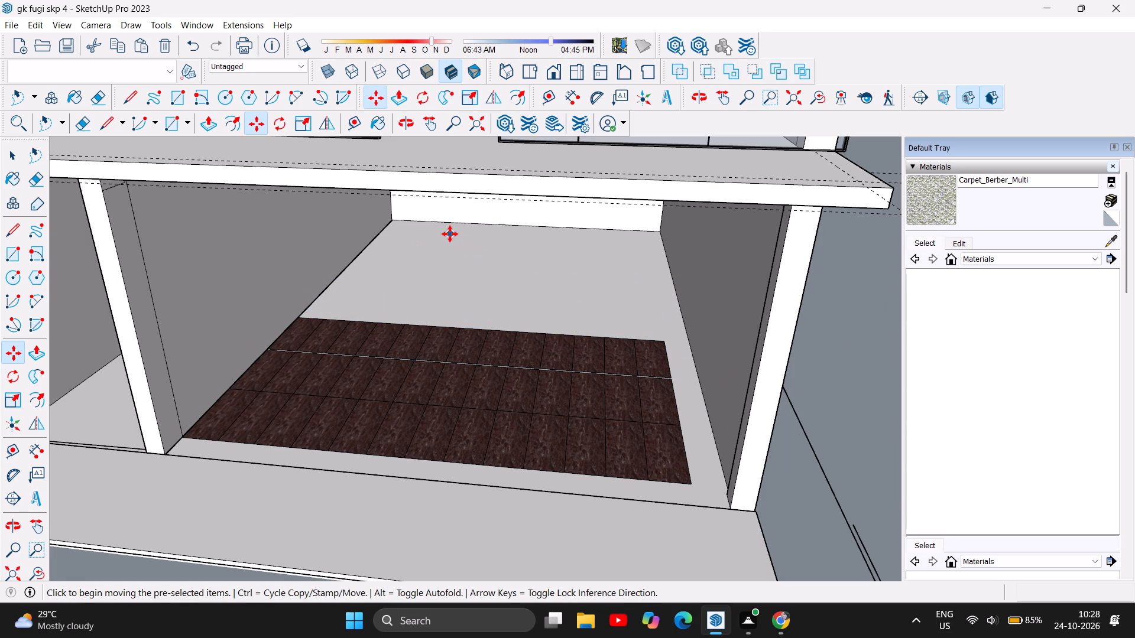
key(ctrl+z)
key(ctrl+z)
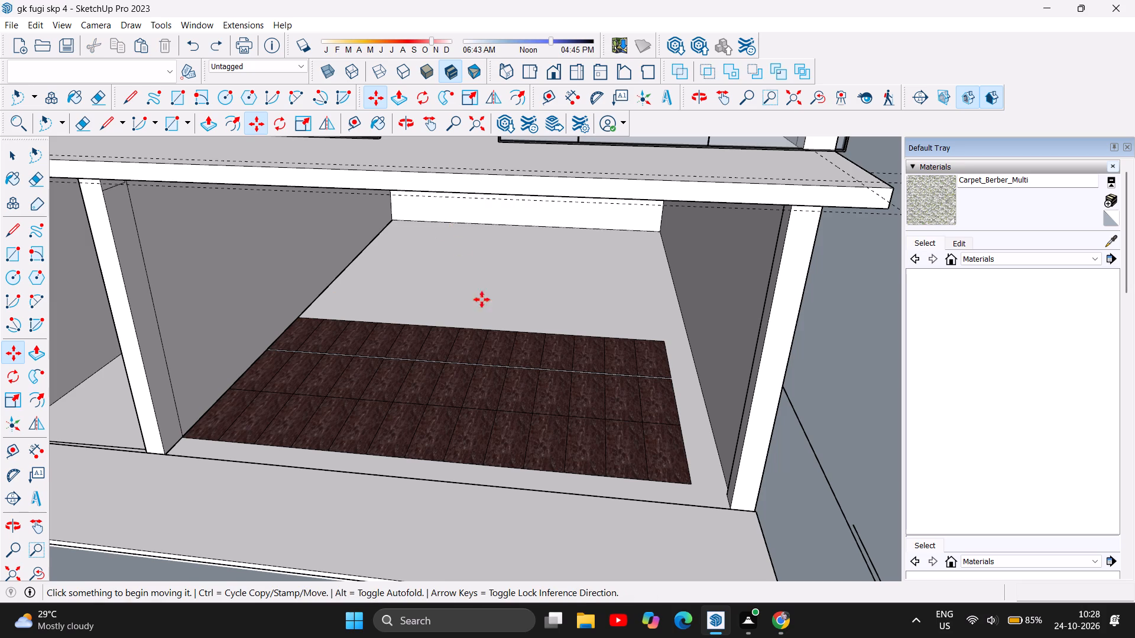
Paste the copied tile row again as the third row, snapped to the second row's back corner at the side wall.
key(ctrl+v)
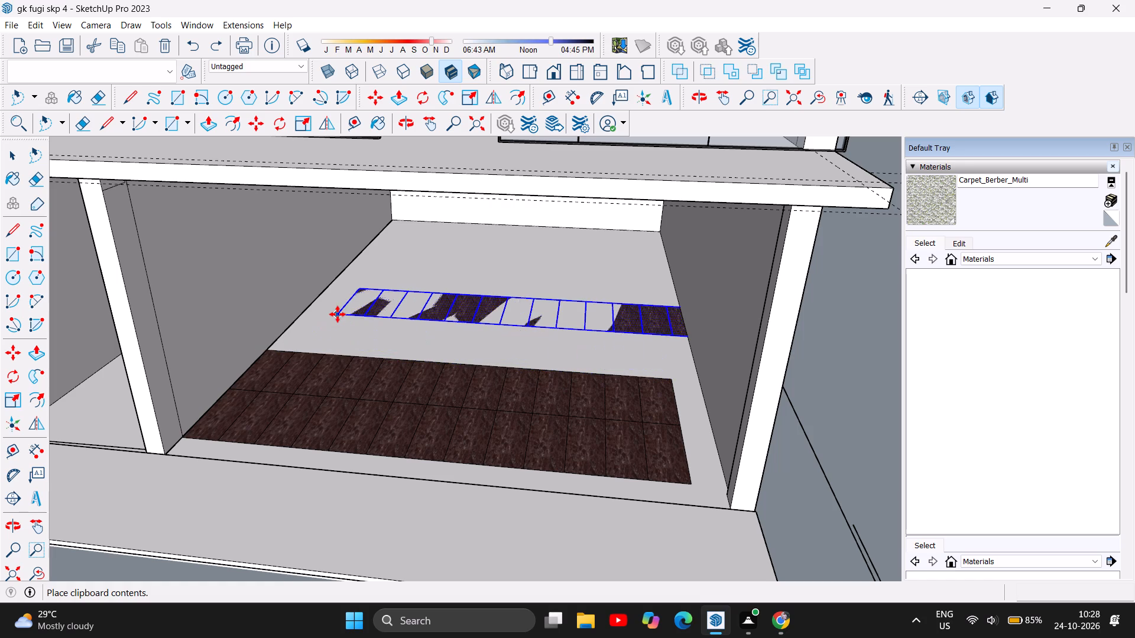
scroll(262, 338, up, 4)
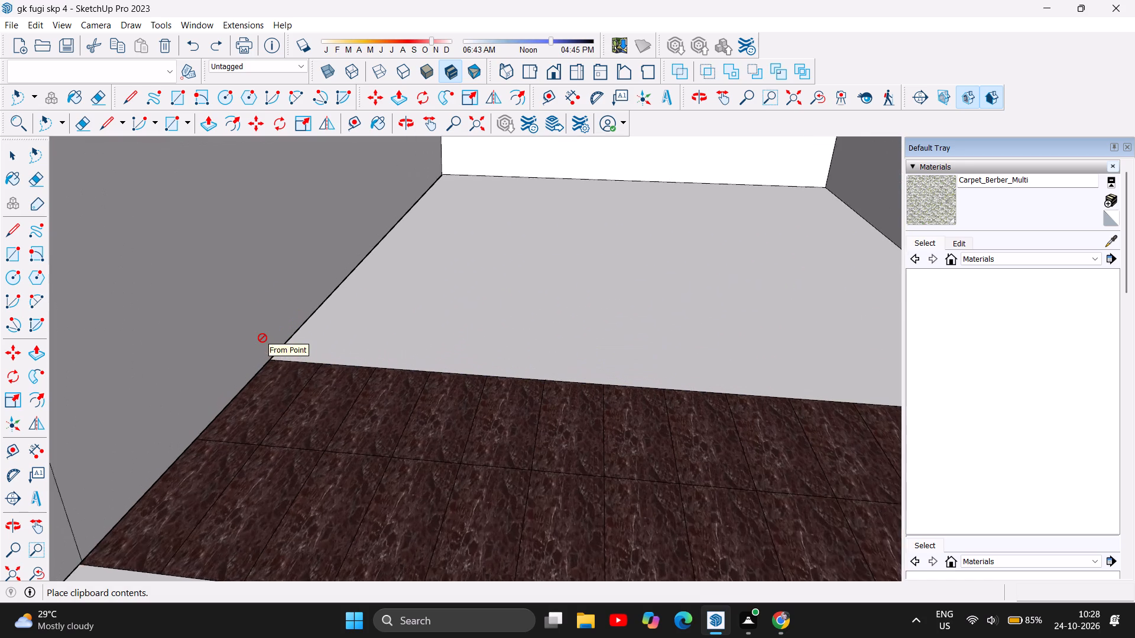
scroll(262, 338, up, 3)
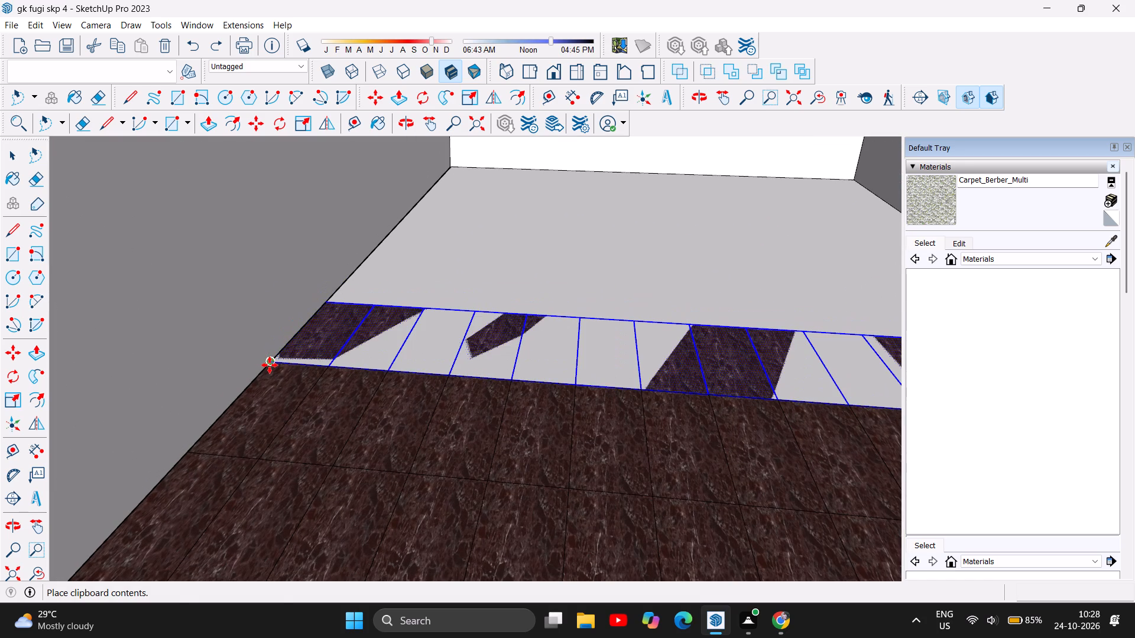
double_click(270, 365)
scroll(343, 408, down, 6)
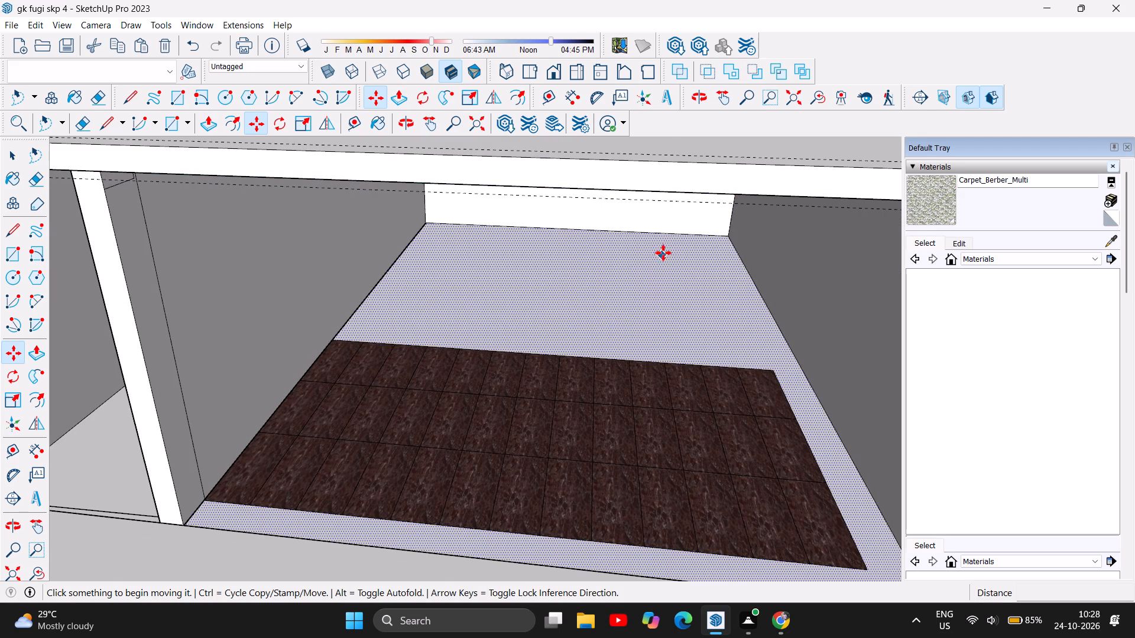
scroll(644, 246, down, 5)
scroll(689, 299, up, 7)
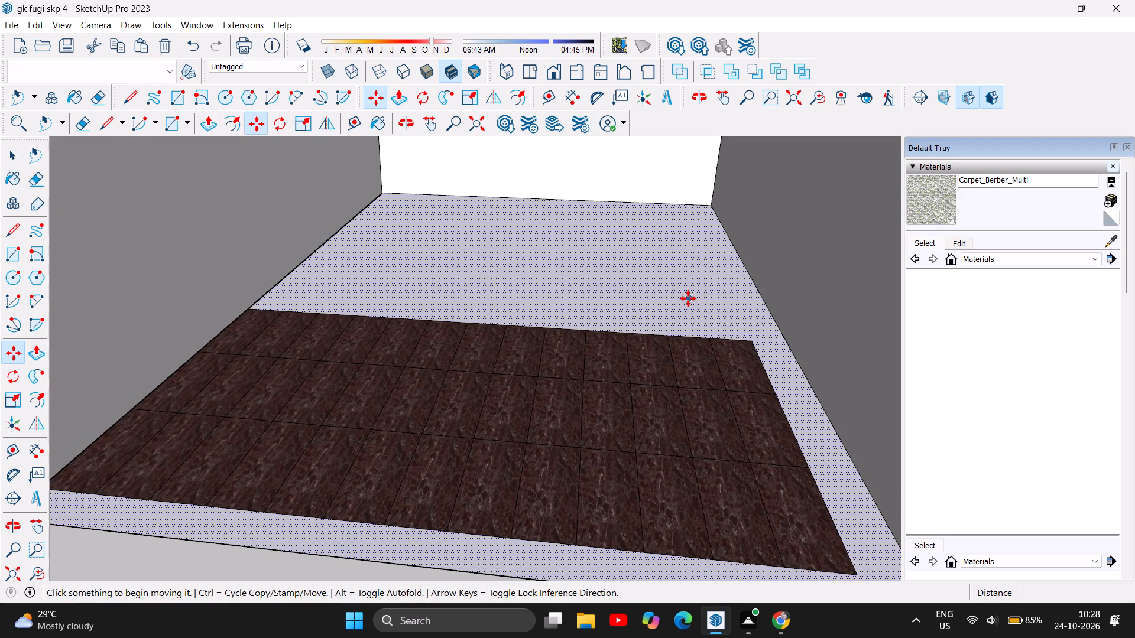
Undo the copied rows and all the front-row tile copies, leaving only the first marble tile beside the side wall.
key(ctrl+z)
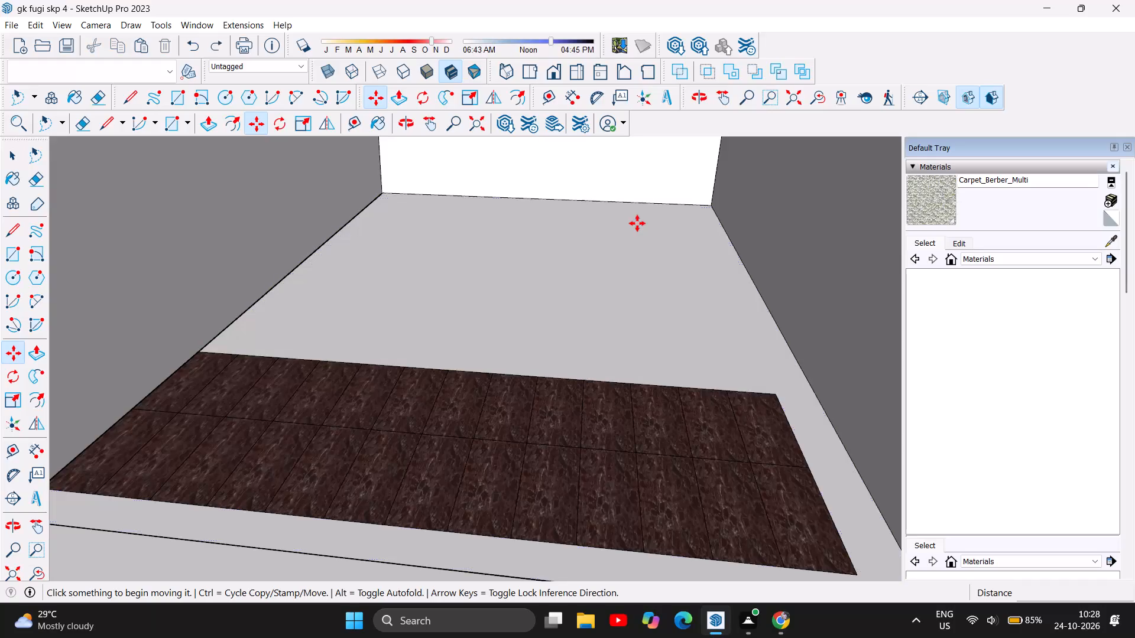
key(ctrl+z)
key(ctrl+z)
key(ctrl+z)
key(ctrl+z)
key(ctrl+z)
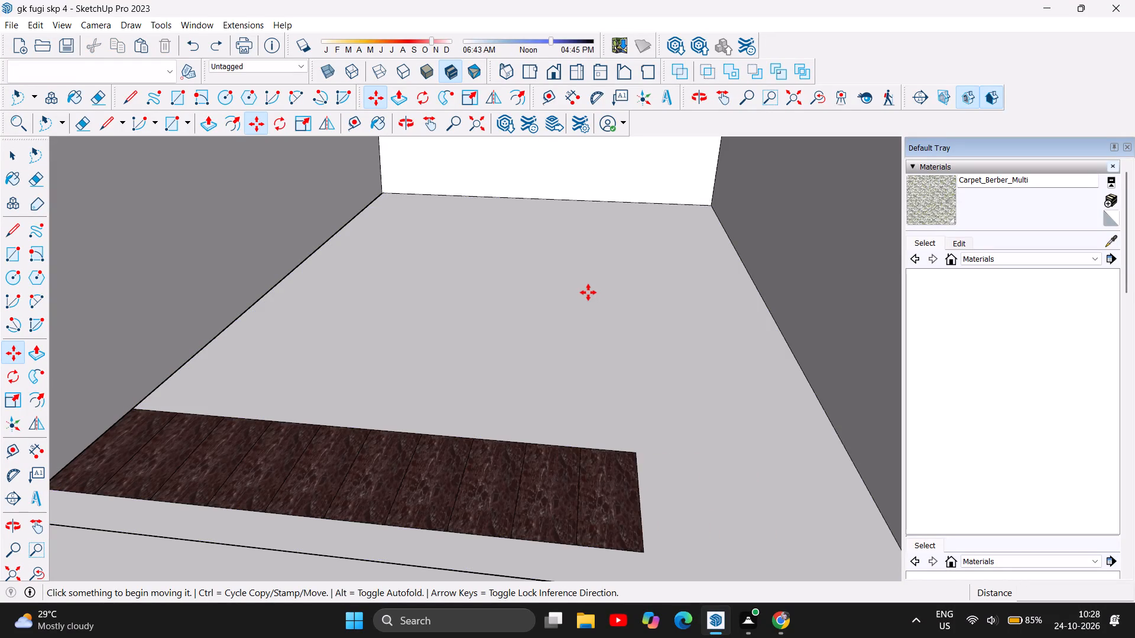
key(ctrl+z)
key(ctrl+z)
key(ctrl+z)
key(ctrl+z)
key(ctrl+z)
key(ctrl+z)
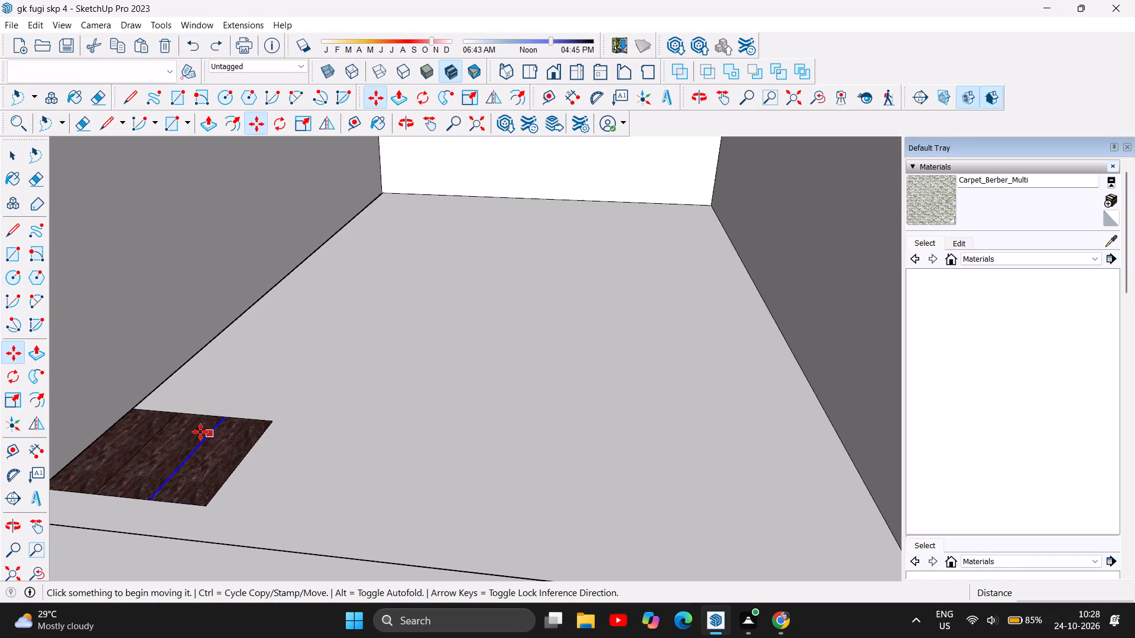
key(ctrl+z)
key(ctrl+z)
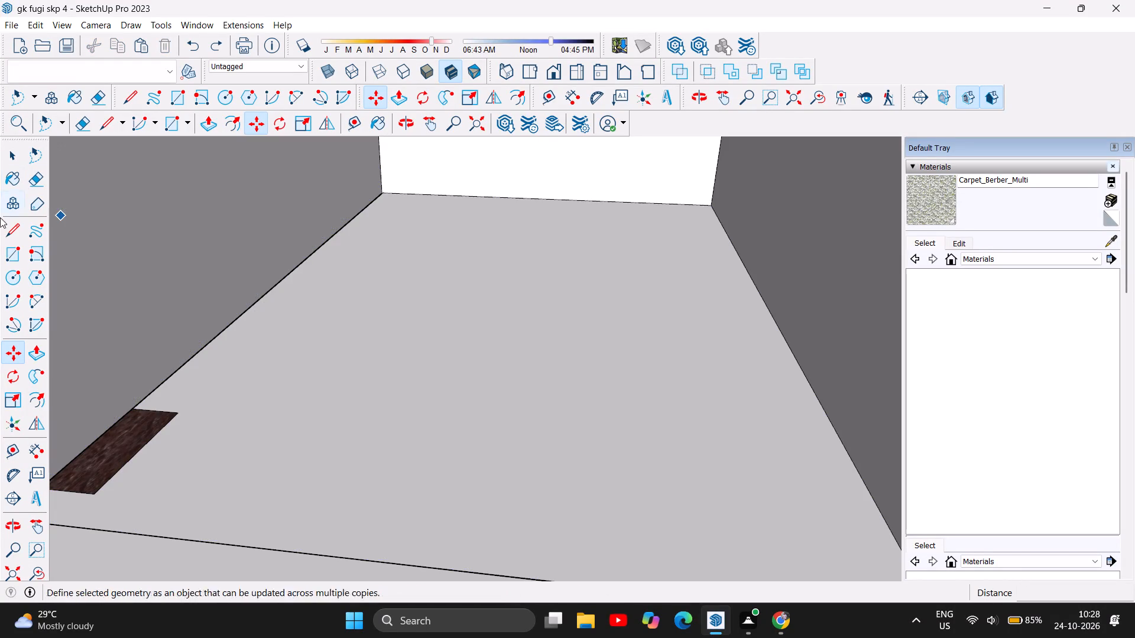
Move the remaining marble tile about 26' 3" along the side wall, and seat it in the room's back corner with a 3 11/16" nudge.
click(377, 99)
click(141, 436)
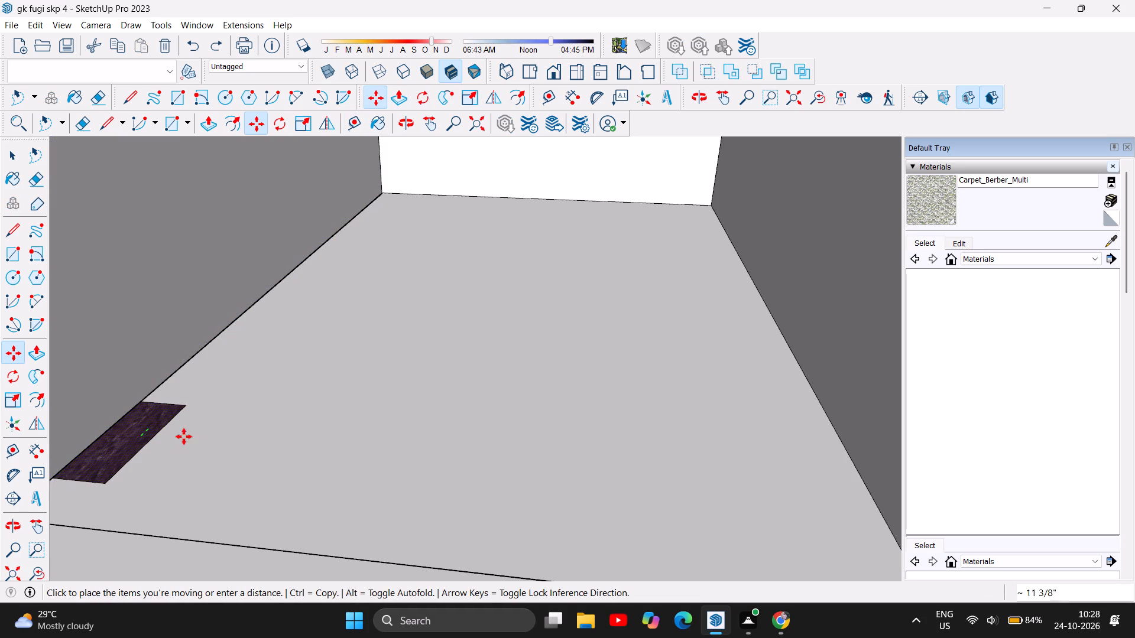
double_click(440, 234)
scroll(397, 176, up, 15)
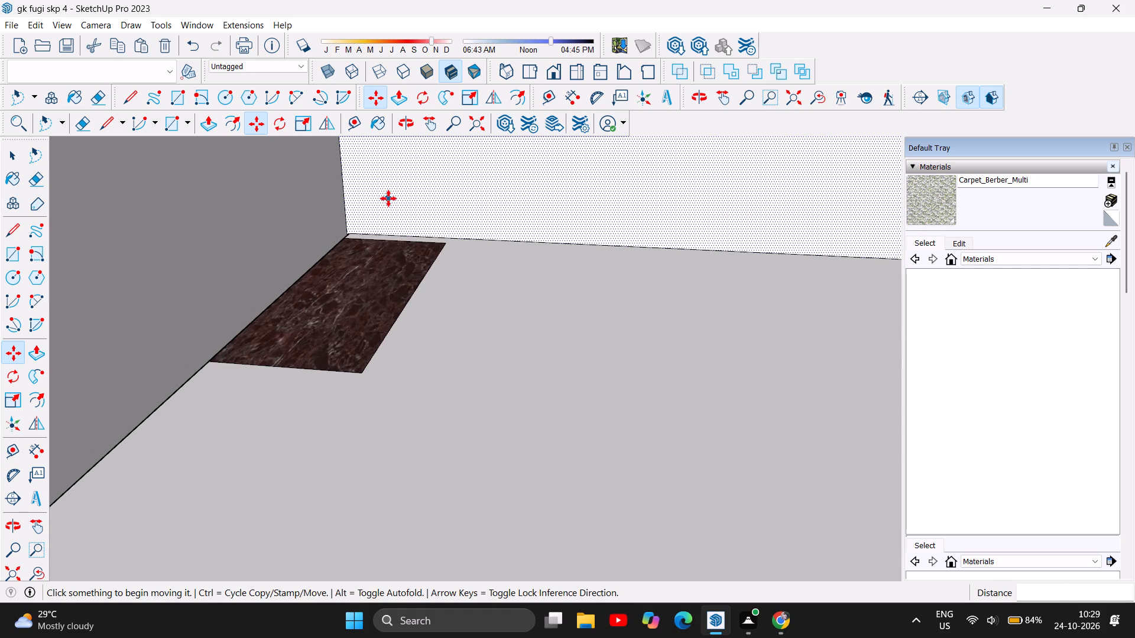
click(369, 288)
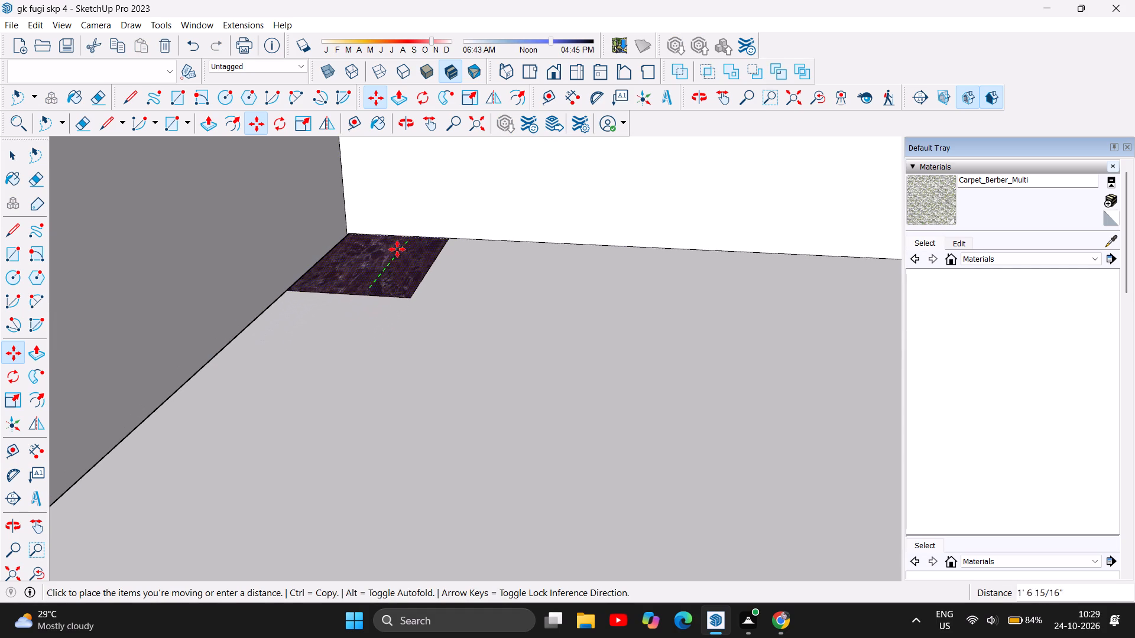
click(372, 274)
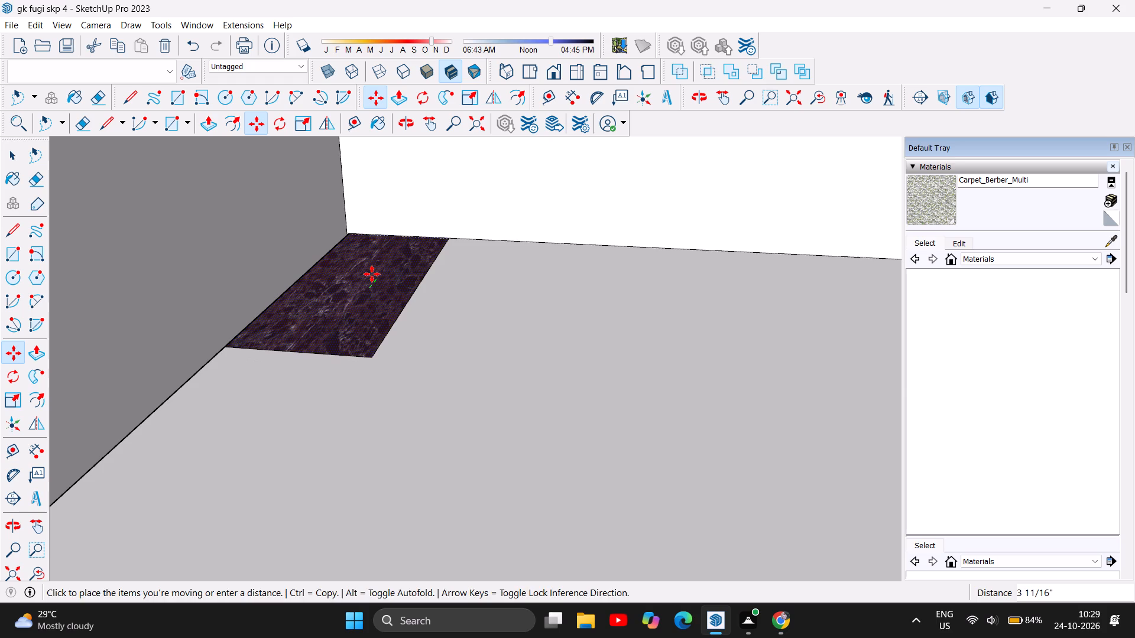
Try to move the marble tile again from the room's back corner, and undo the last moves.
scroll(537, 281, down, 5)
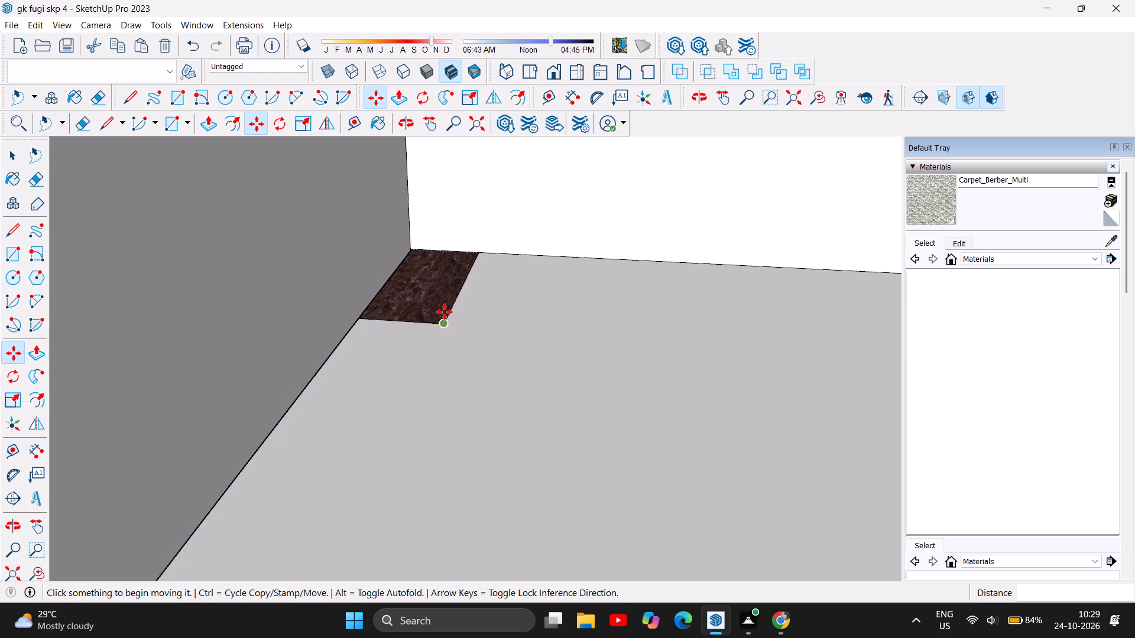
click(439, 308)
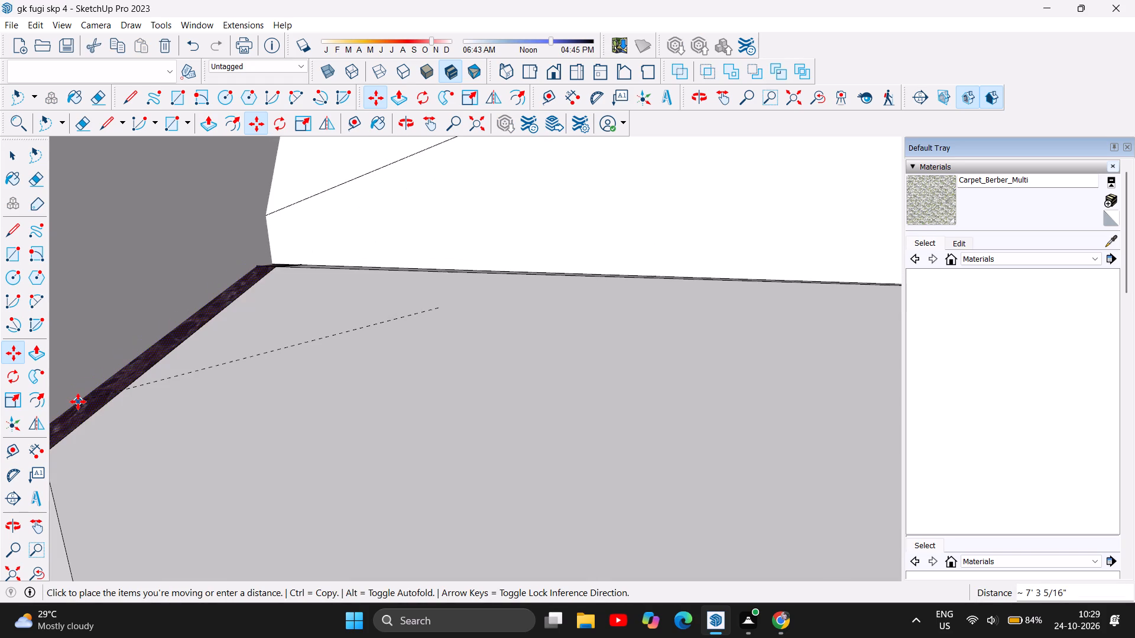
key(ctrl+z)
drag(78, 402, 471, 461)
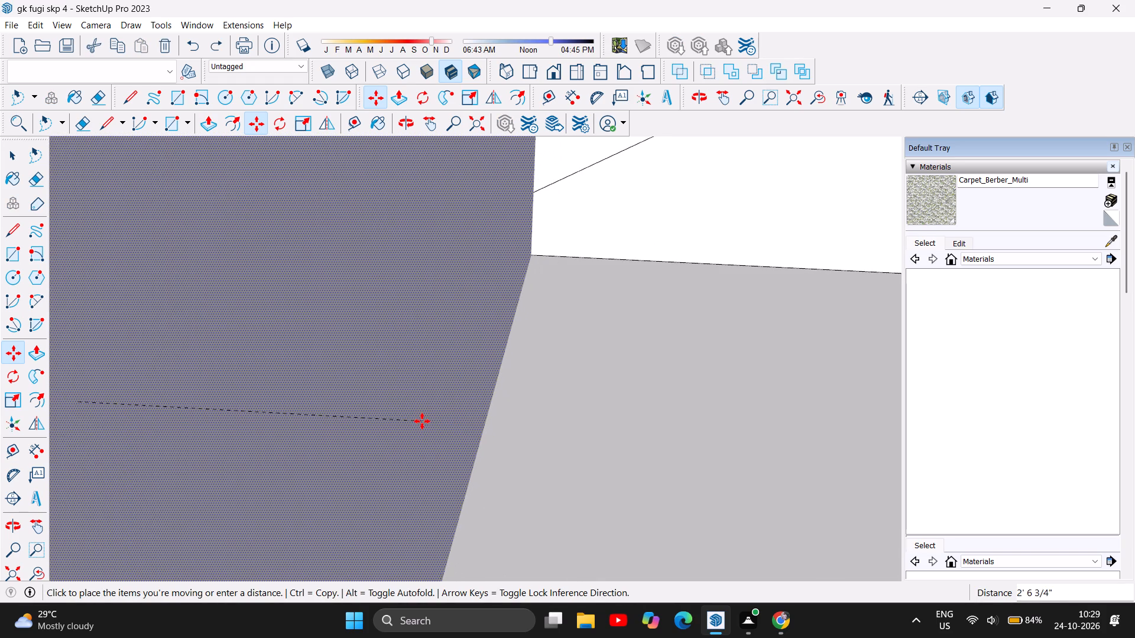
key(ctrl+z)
Move the upper-floor glass partition above the marble-tiled room about 1' 5 1/2" out in front of its opening.
scroll(441, 399, down, 6)
scroll(569, 300, down, 12)
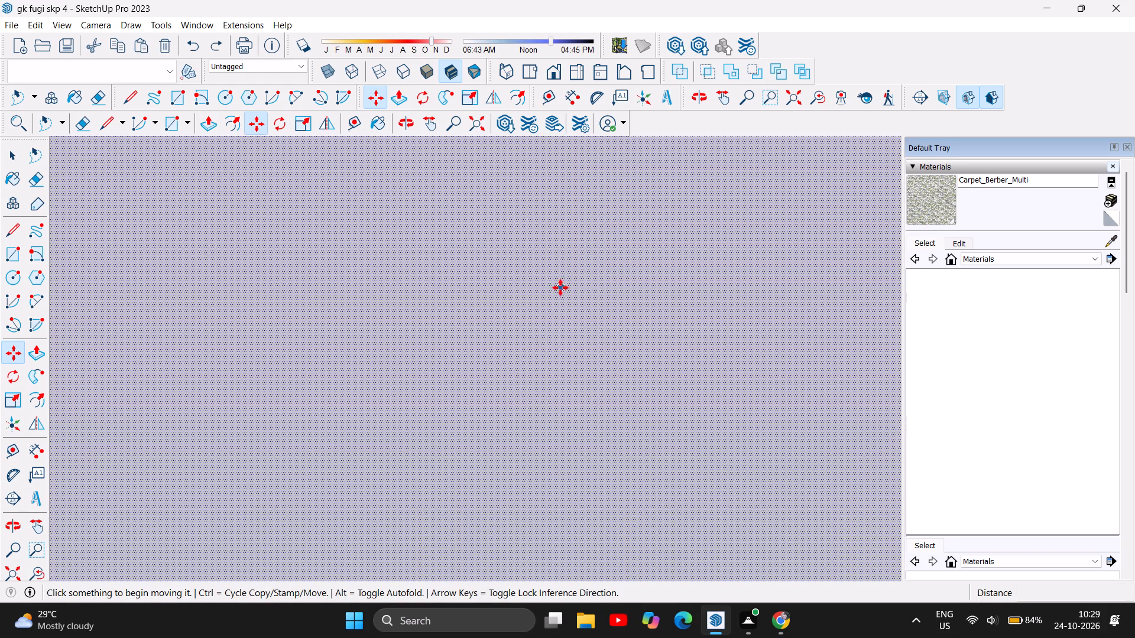
scroll(560, 288, down, 2)
scroll(541, 407, down, 16)
scroll(608, 432, down, 11)
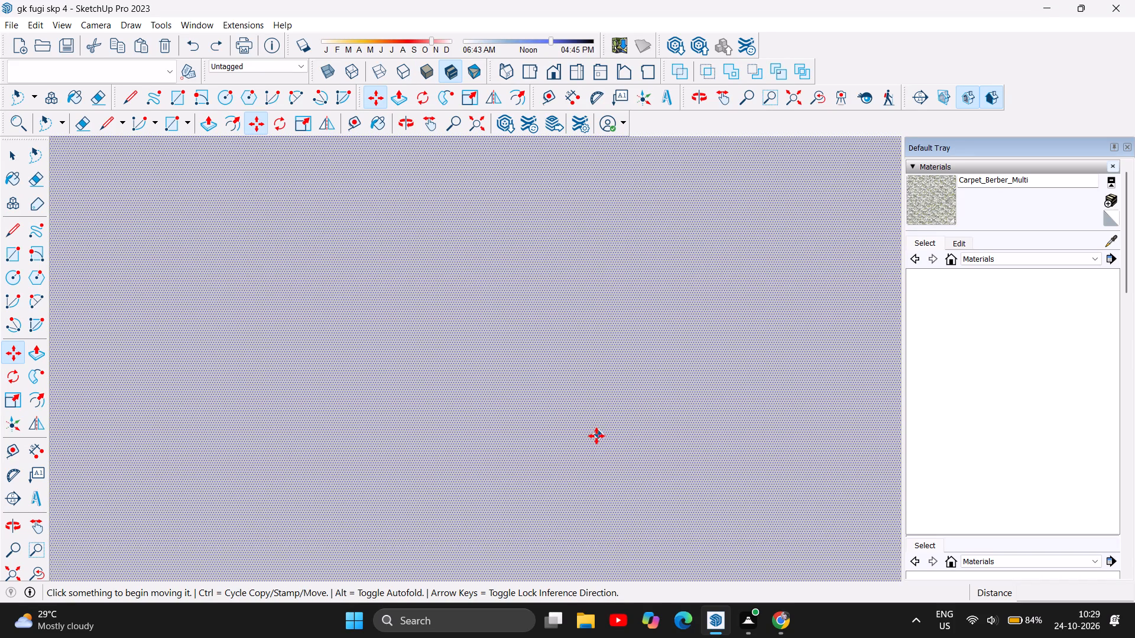
scroll(596, 436, down, 5)
scroll(596, 437, down, 20)
scroll(596, 437, down, 12)
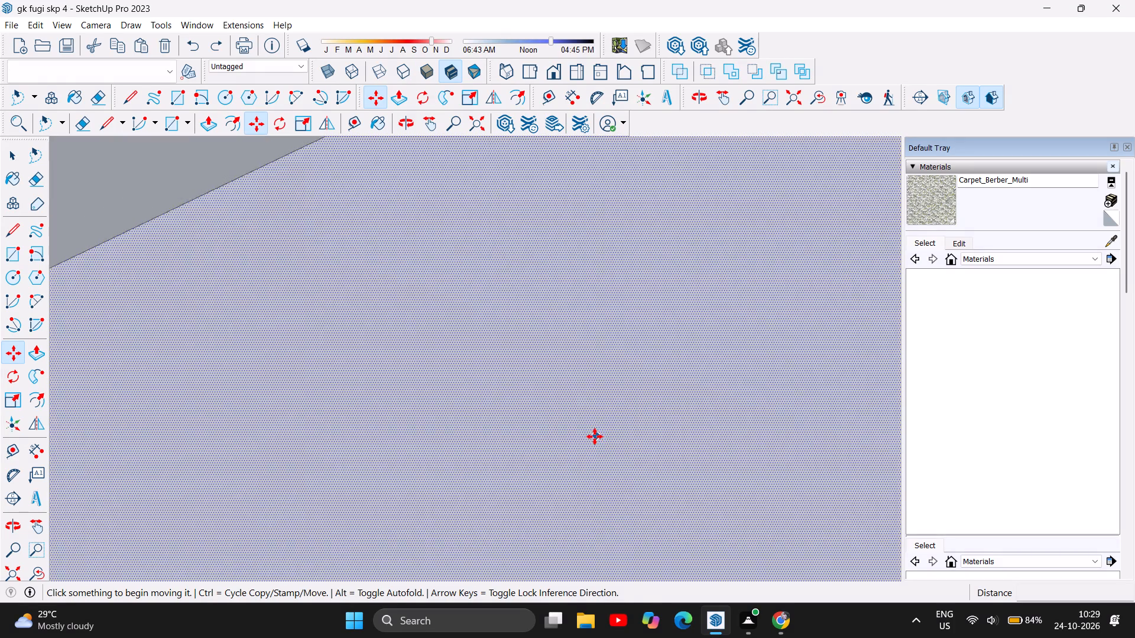
scroll(595, 437, down, 16)
scroll(595, 437, down, 7)
scroll(595, 437, up, 1)
scroll(595, 437, down, 6)
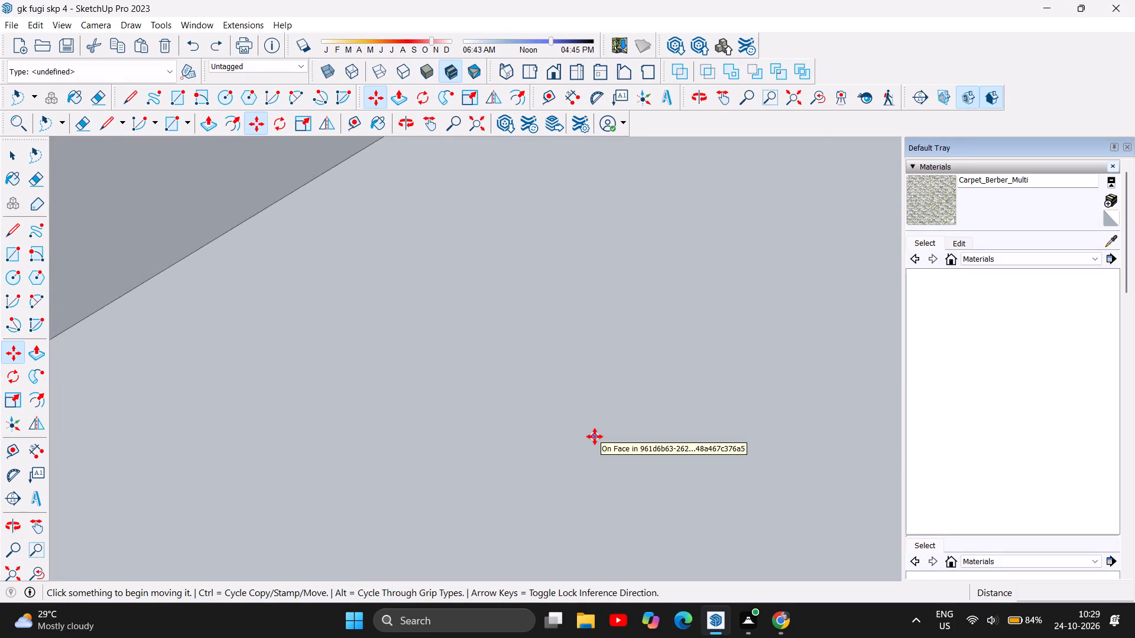
scroll(595, 437, down, 17)
scroll(595, 437, down, 8)
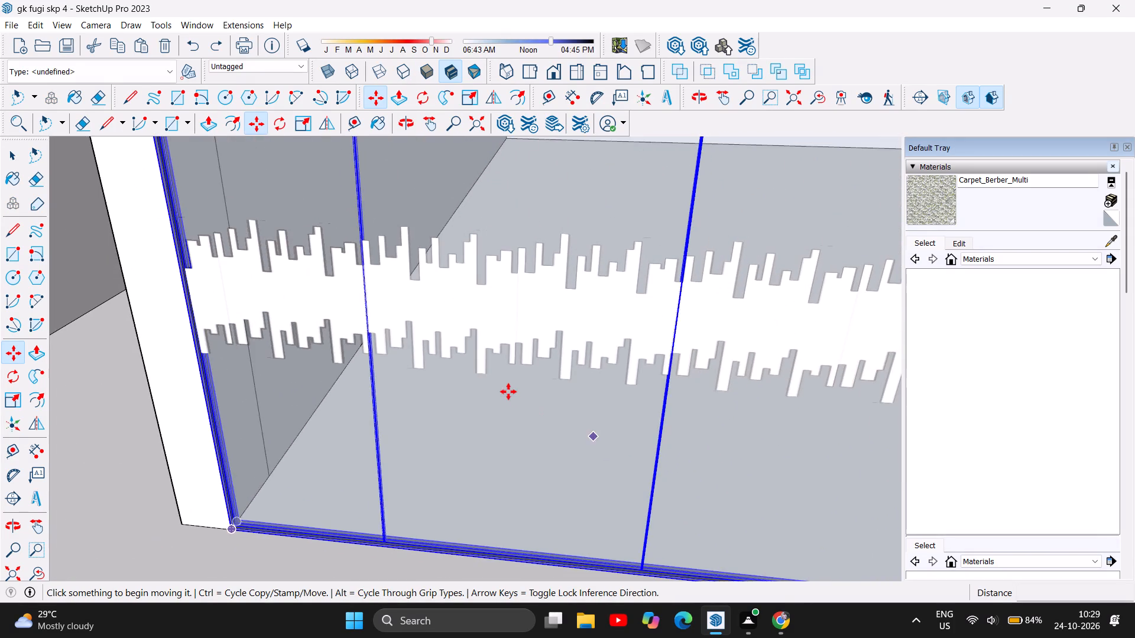
scroll(508, 392, down, 15)
scroll(511, 390, down, 17)
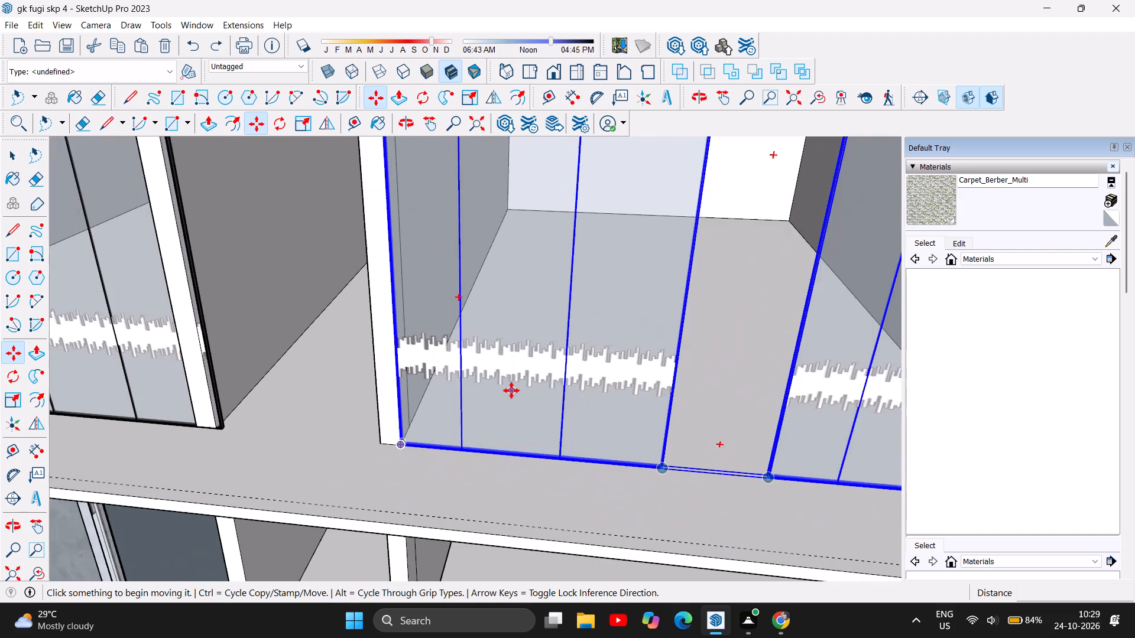
scroll(511, 390, down, 16)
scroll(528, 382, down, 7)
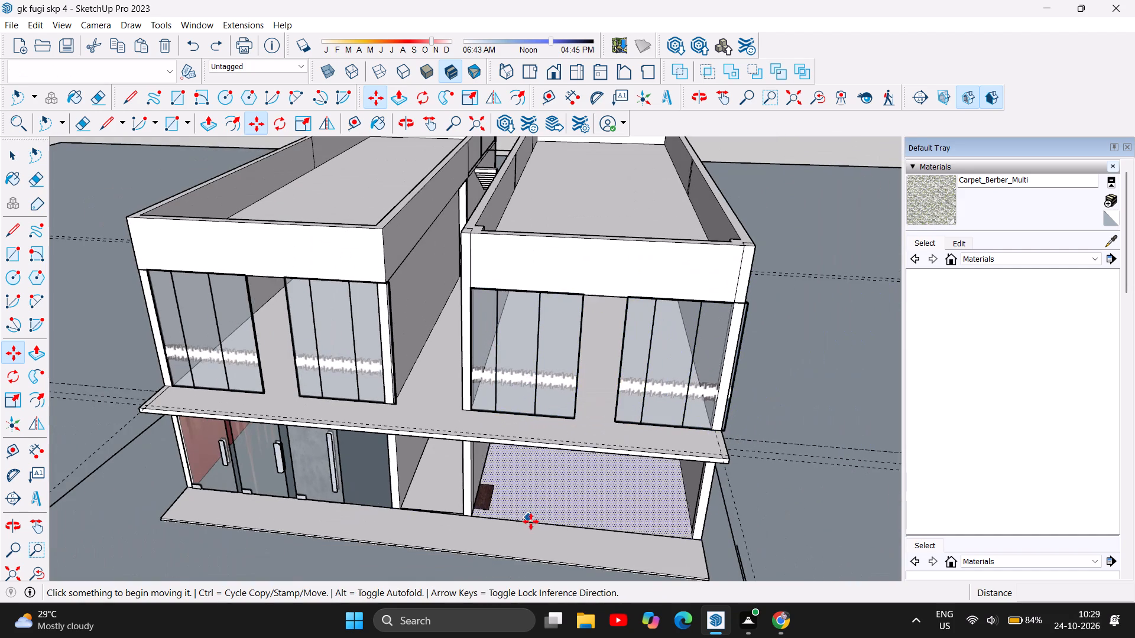
scroll(492, 535, up, 5)
scroll(398, 455, down, 3)
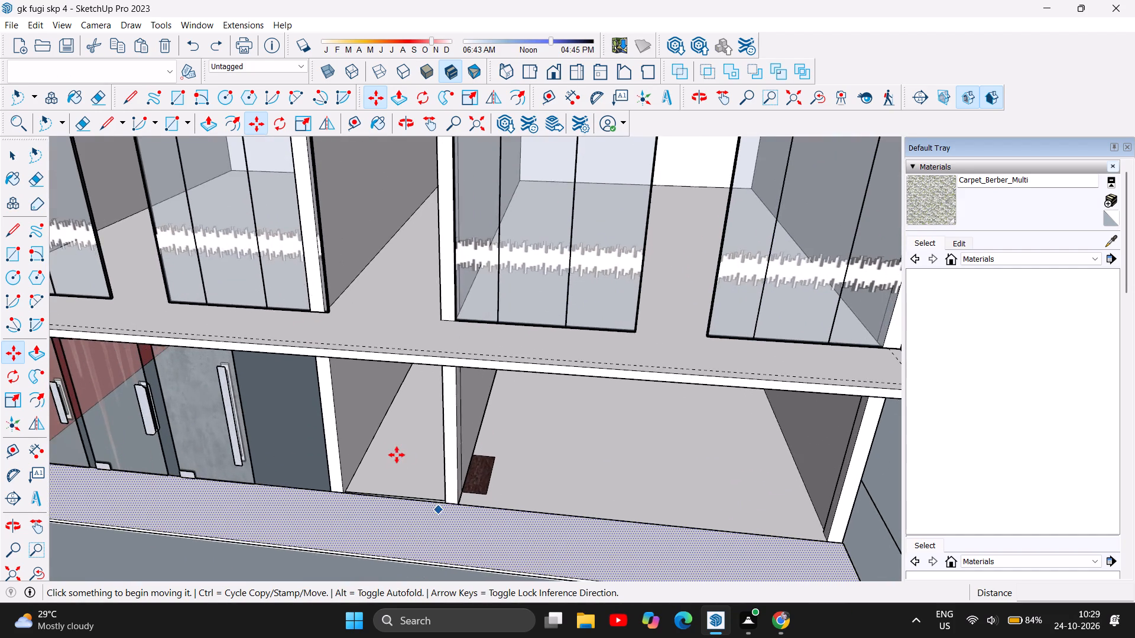
scroll(397, 455, down, 8)
click(607, 352)
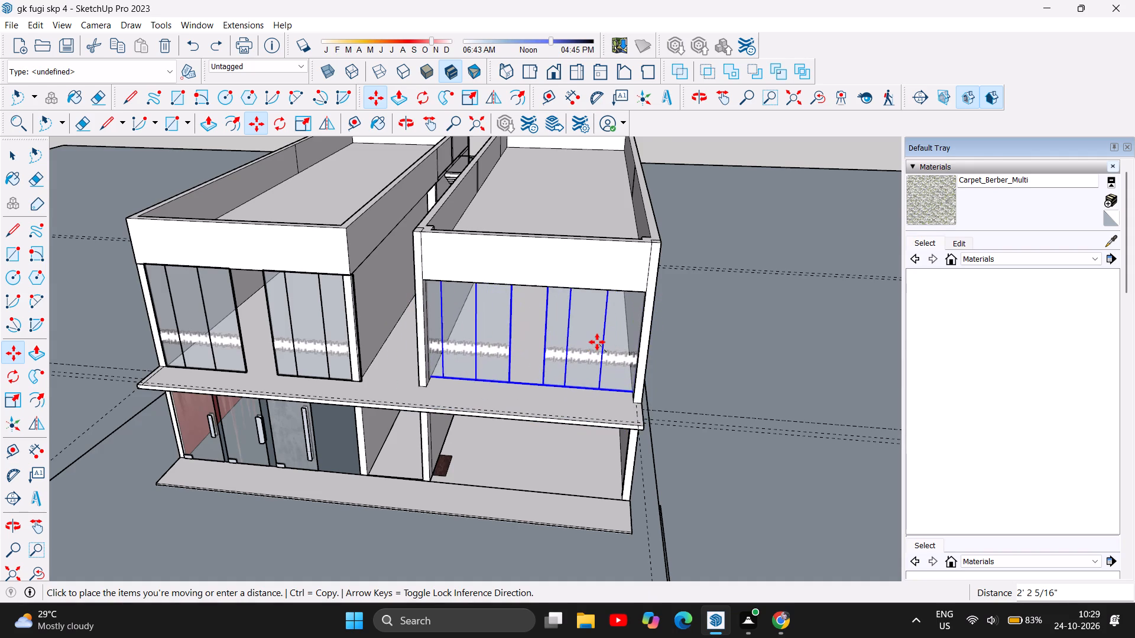
scroll(597, 342, up, 5)
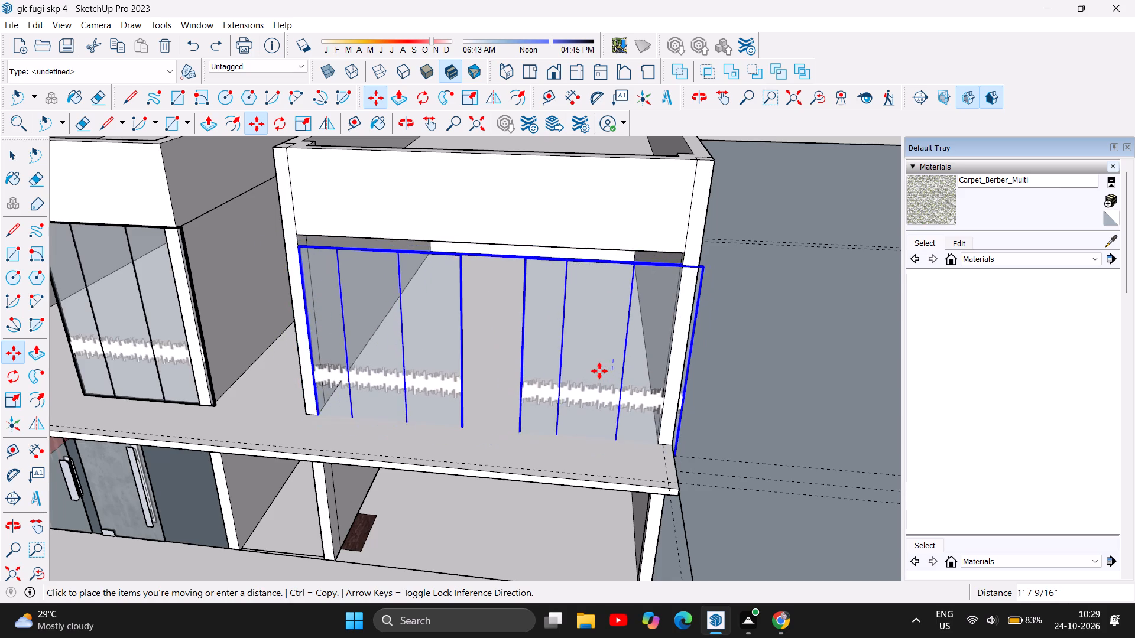
click(604, 370)
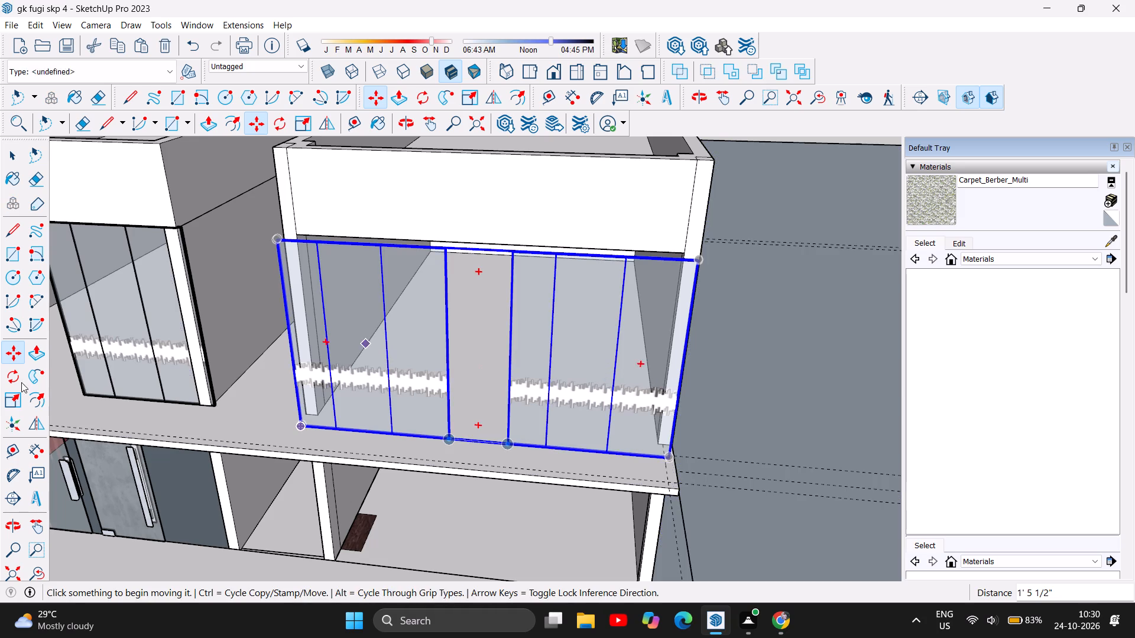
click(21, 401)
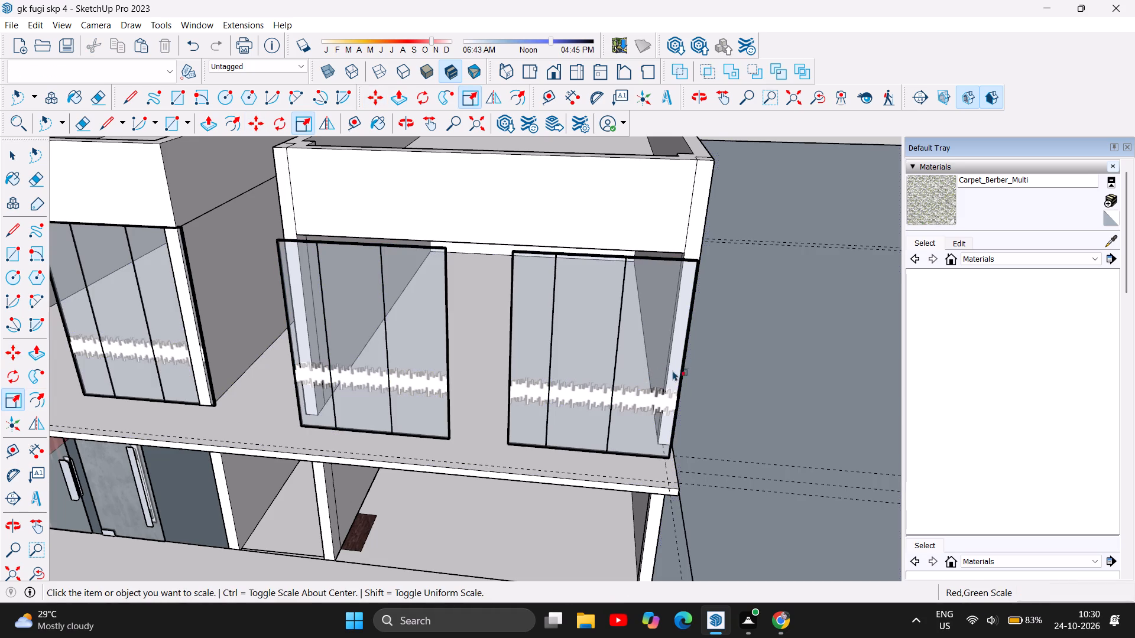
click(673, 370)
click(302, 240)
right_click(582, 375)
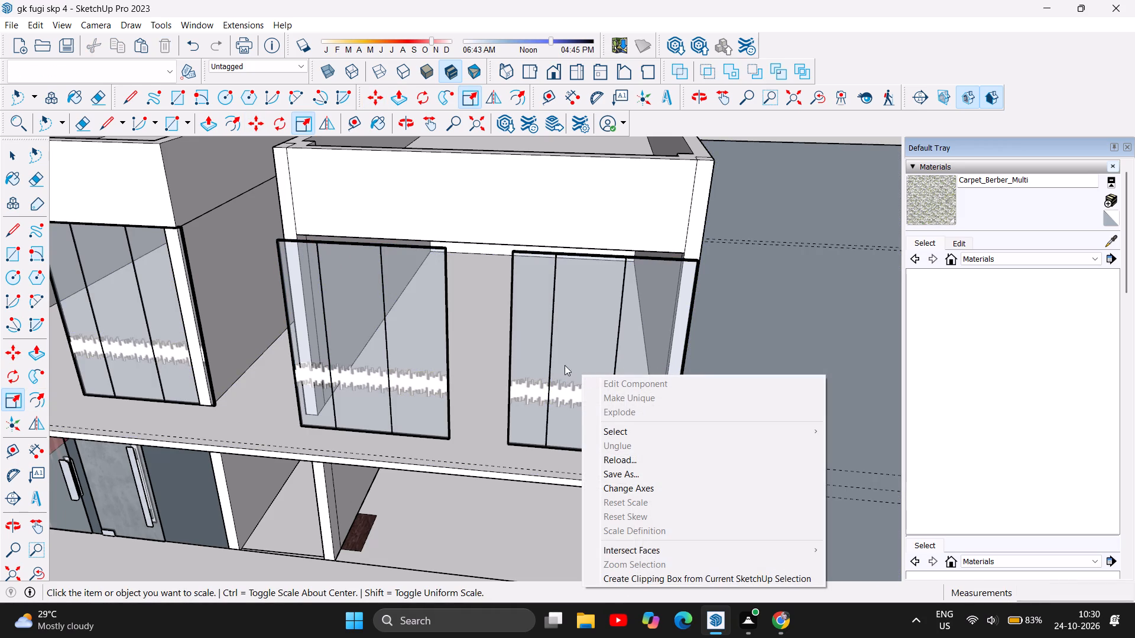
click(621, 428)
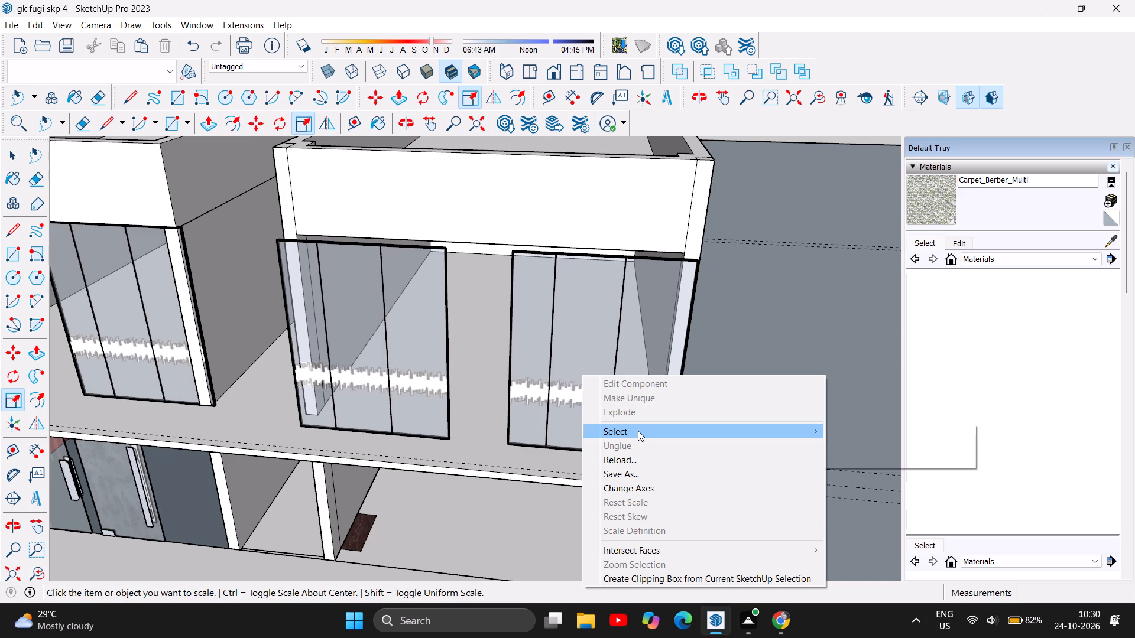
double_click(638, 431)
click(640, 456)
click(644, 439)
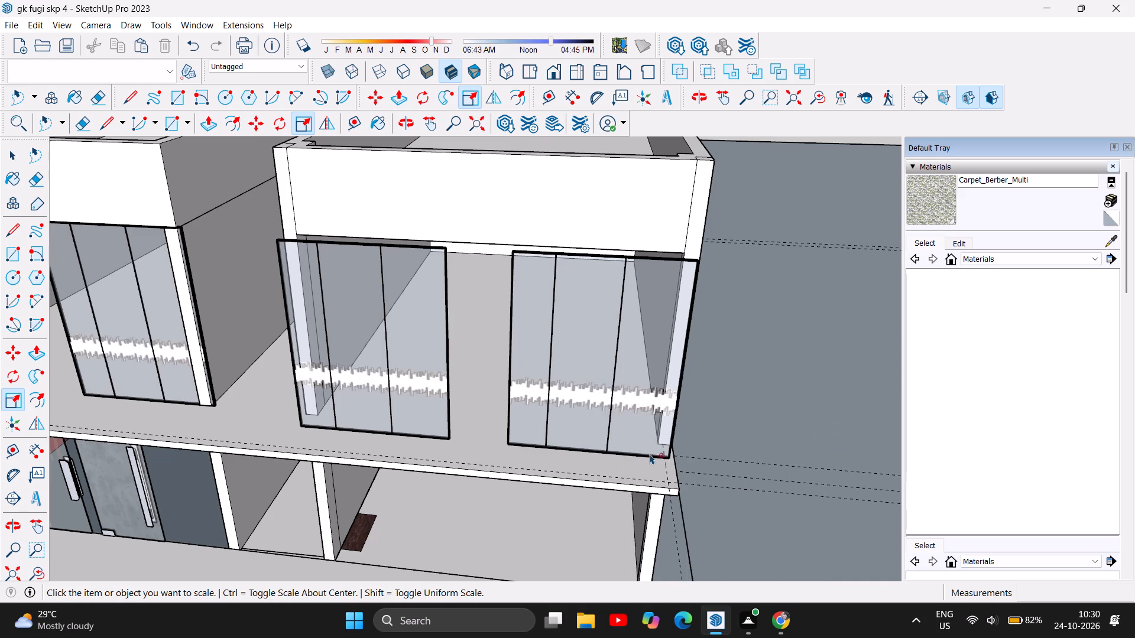
Configure the upper-floor glass partition above the tiled room as a live component with a length of 230.1 in.
click(17, 164)
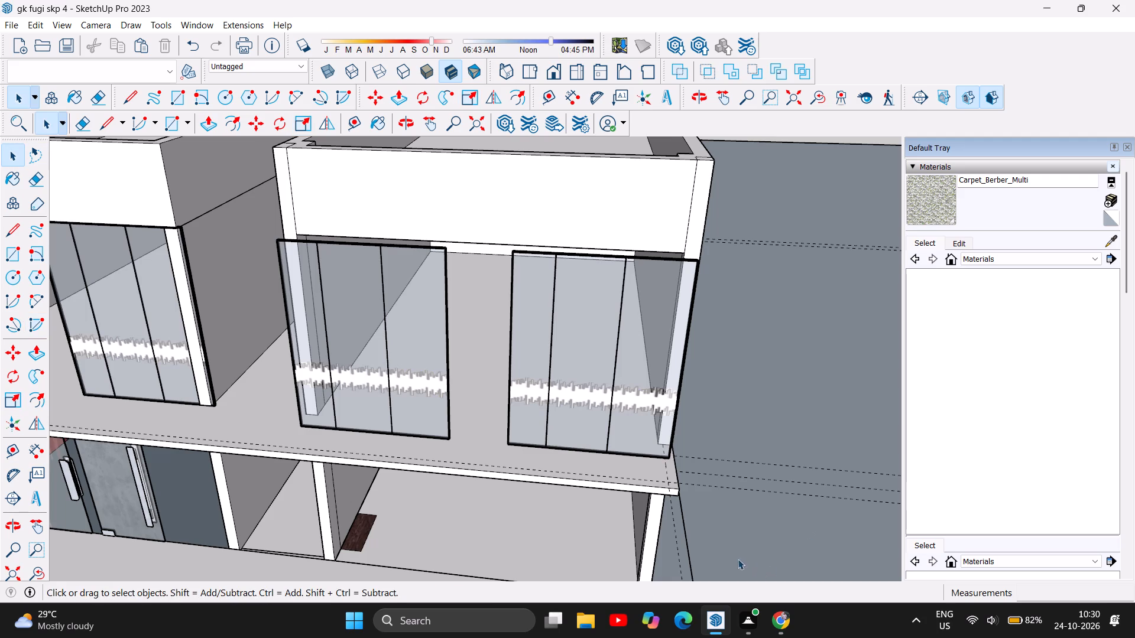
click(627, 453)
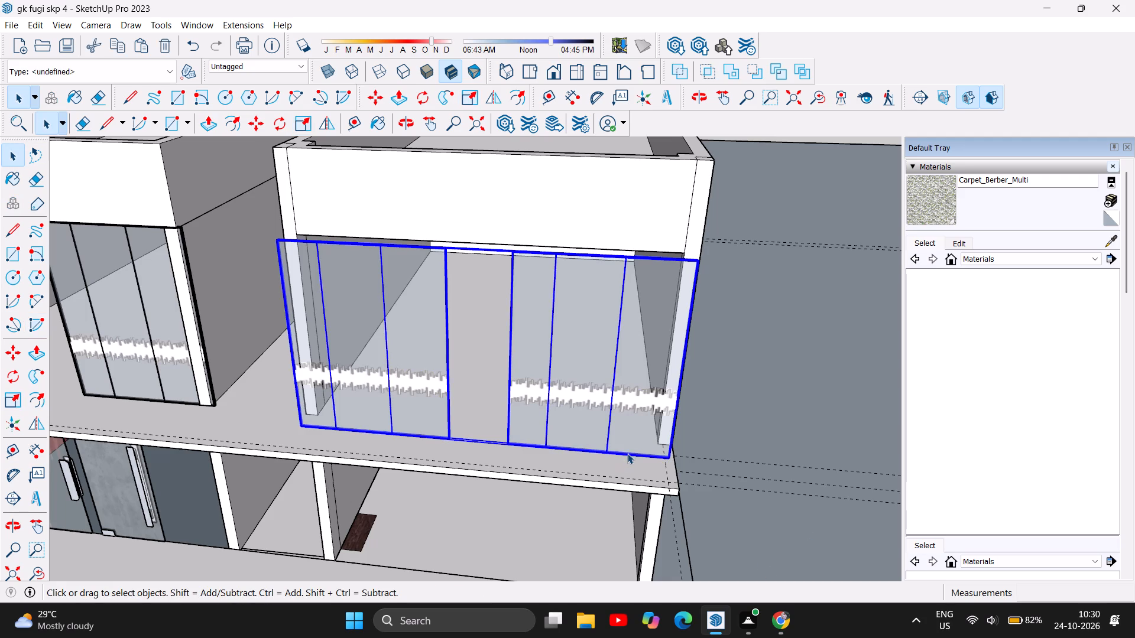
right_click(596, 393)
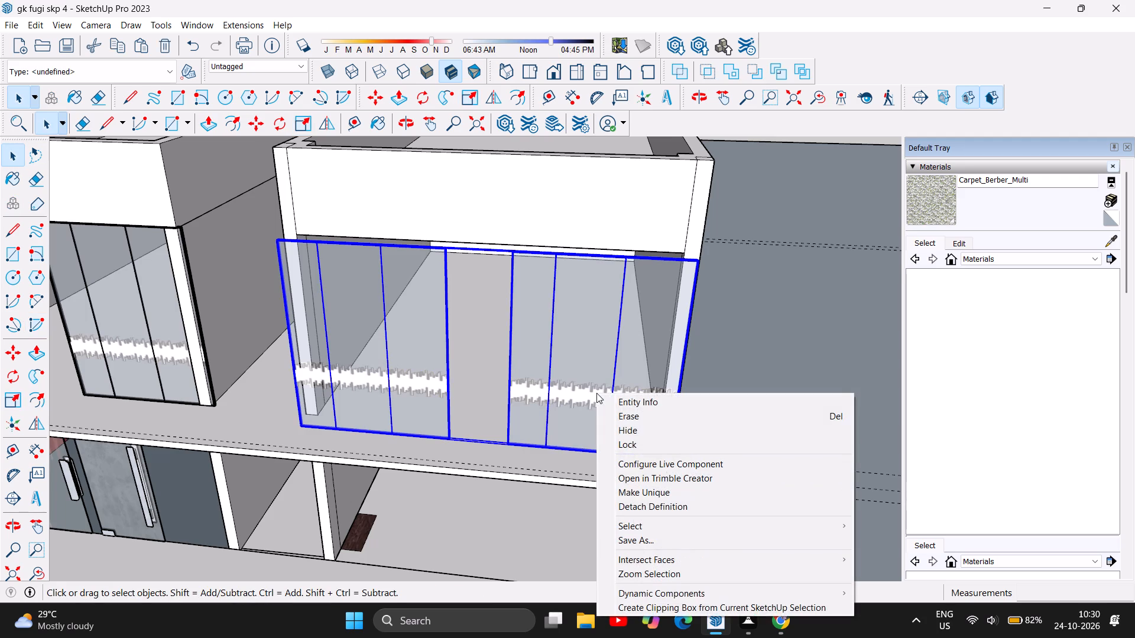
click(683, 468)
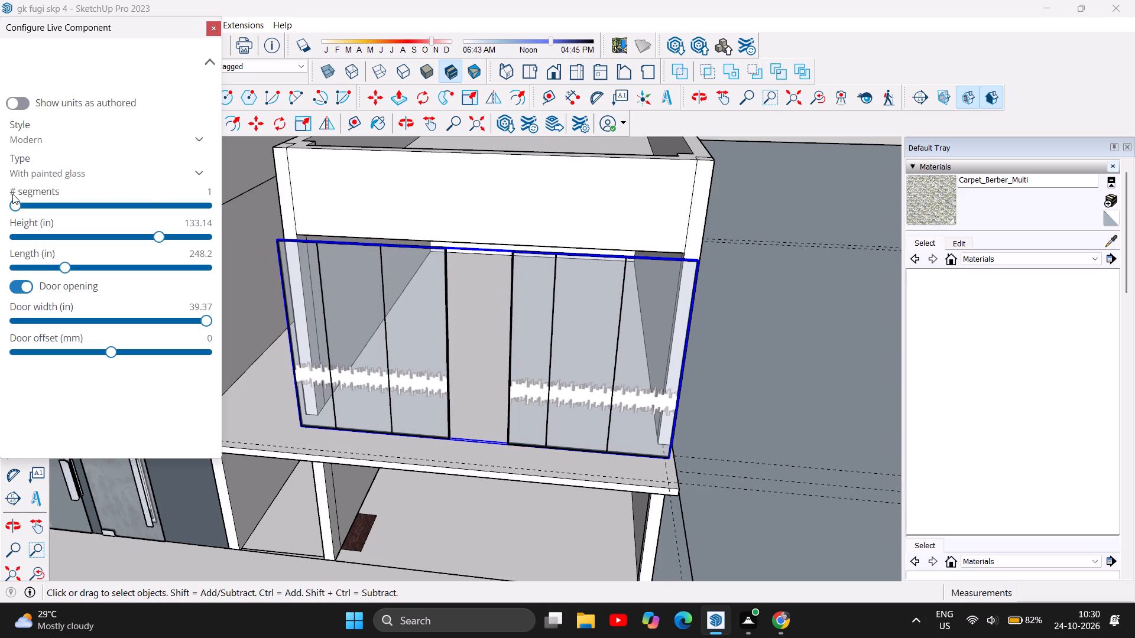
click(65, 267)
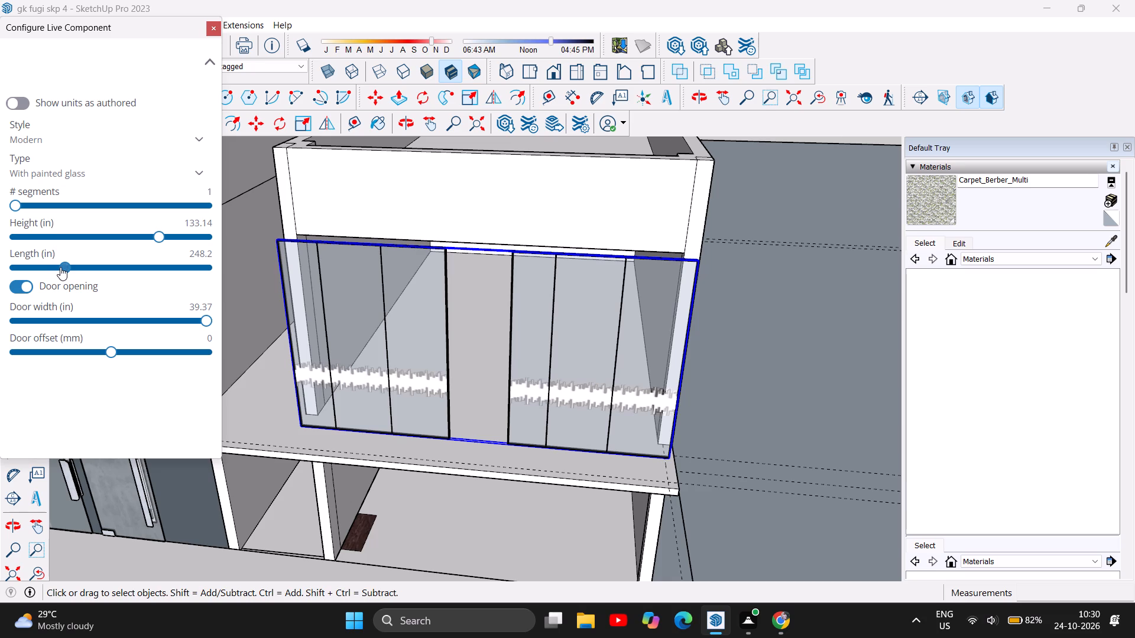
click(64, 266)
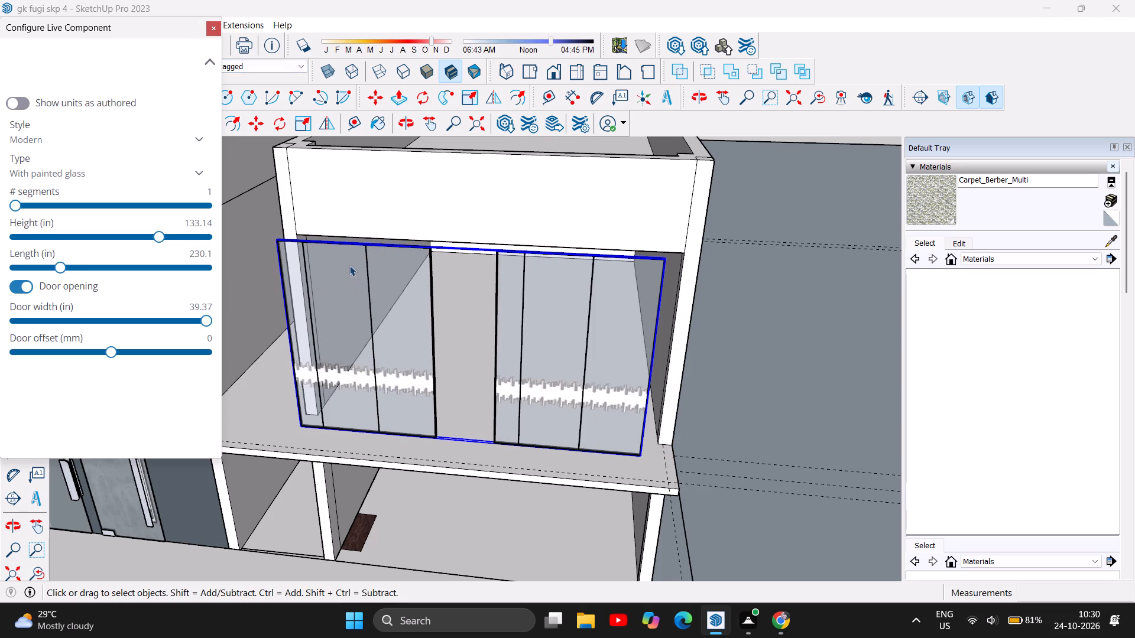
Move the shortened glass partition by its lower corner about 2' 4" back into the opening between the side walls.
click(371, 97)
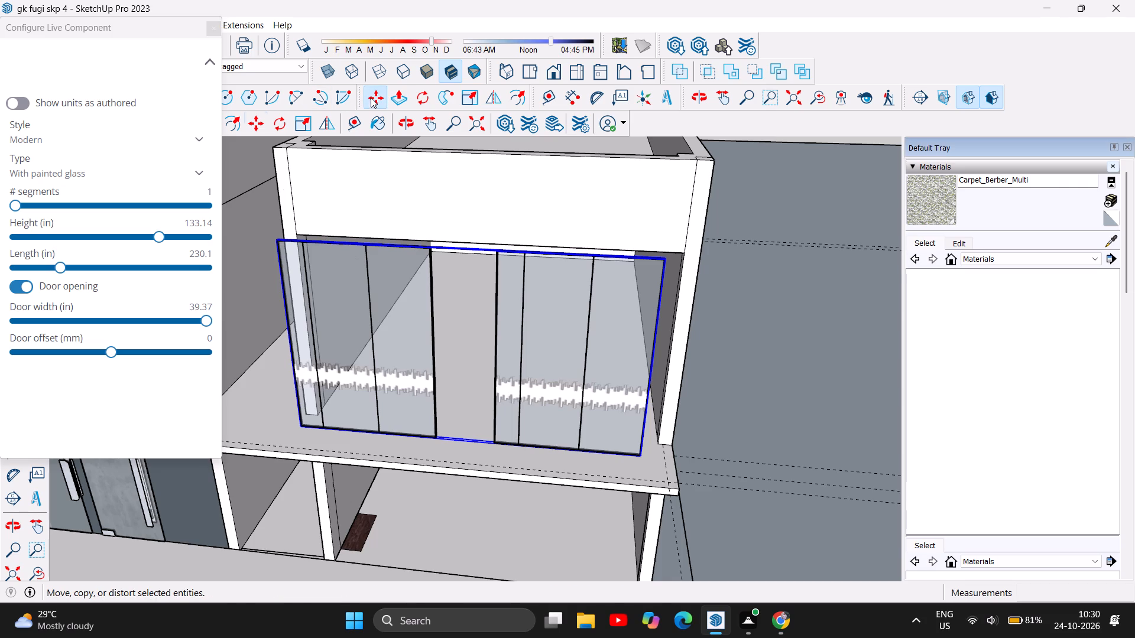
double_click(297, 425)
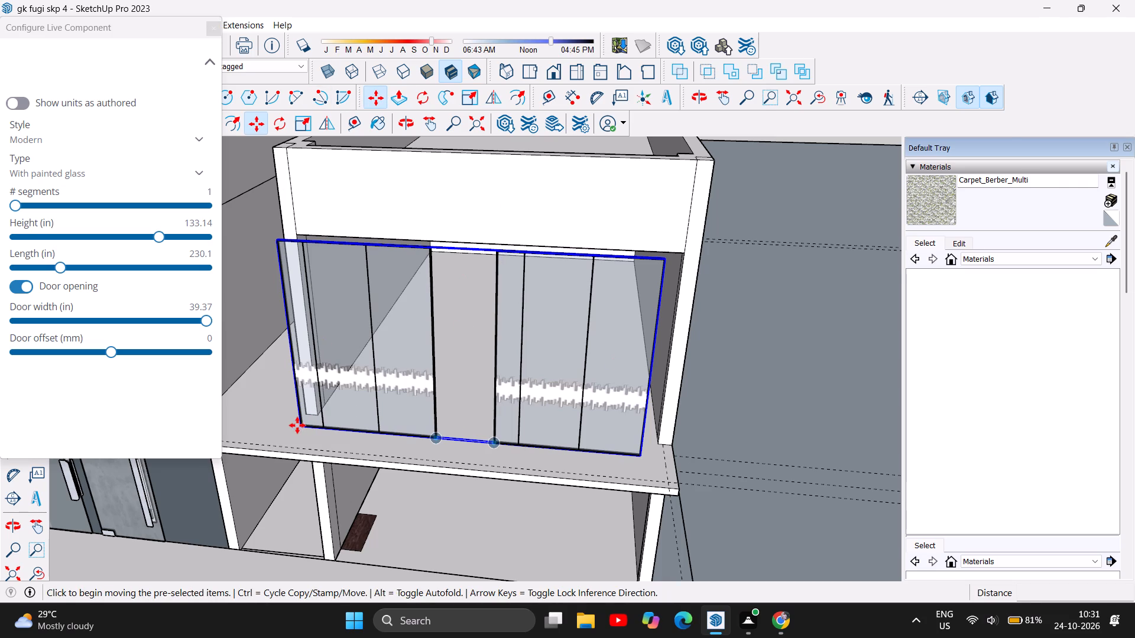
drag(300, 424, 310, 420)
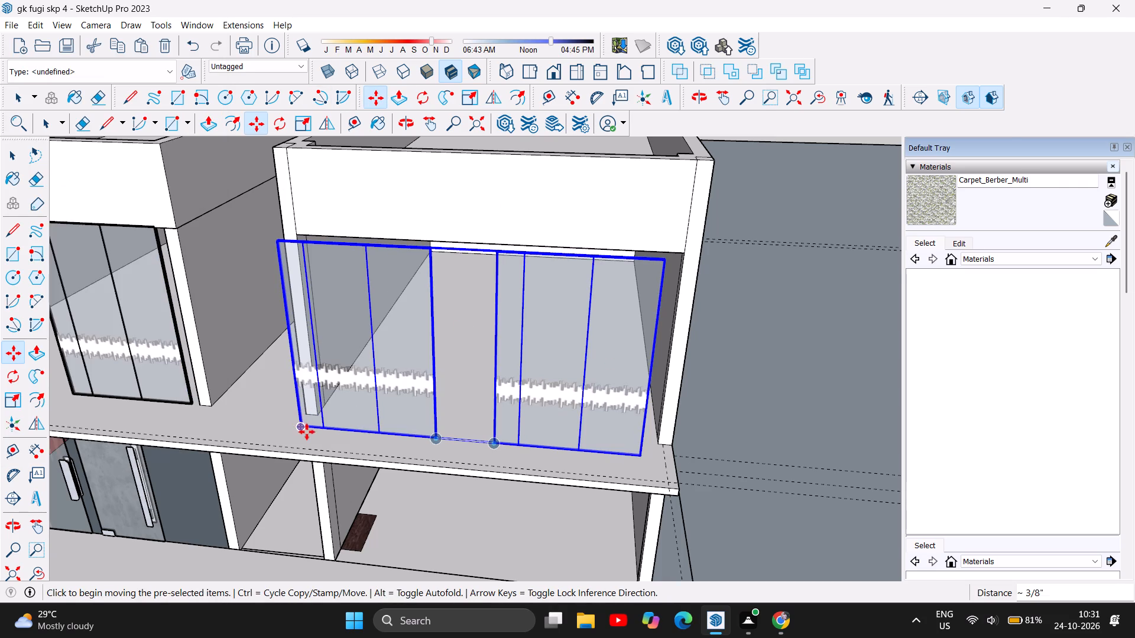
drag(301, 429, 317, 415)
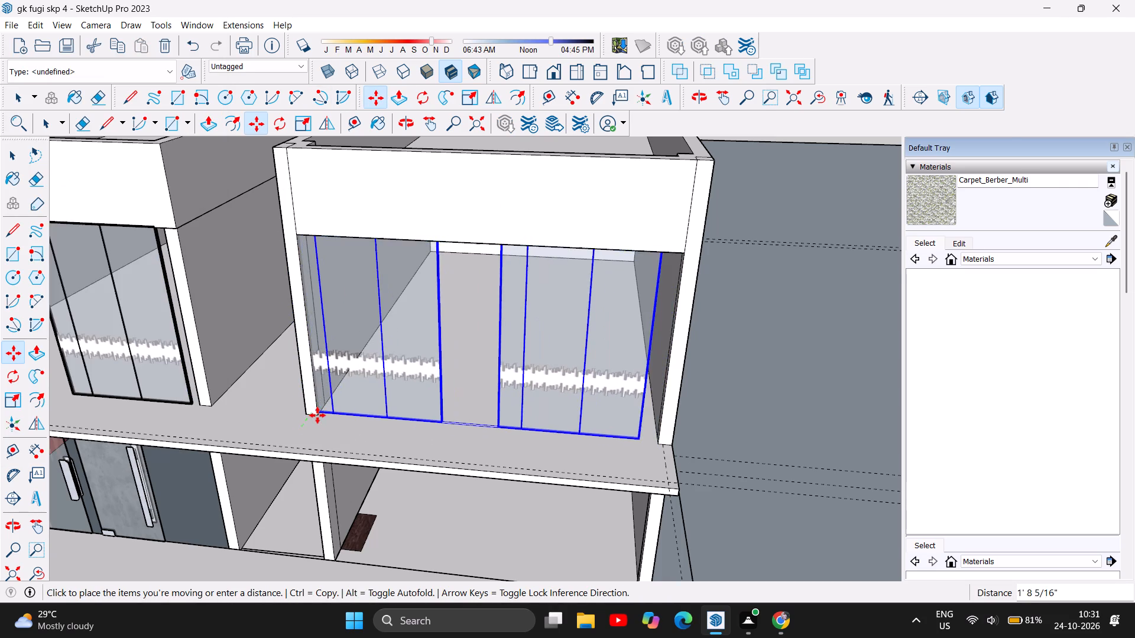
drag(317, 415, 324, 411)
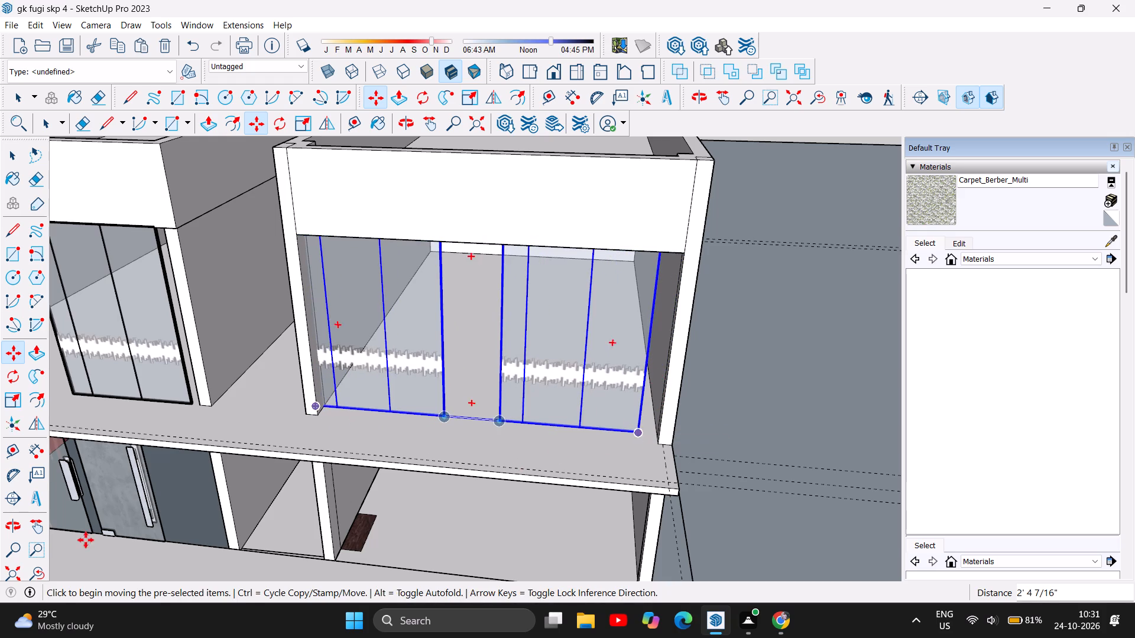
Configure the live component of the upper-floor glass partition above the marble-tiled room with a length of 241.39 in.
click(12, 395)
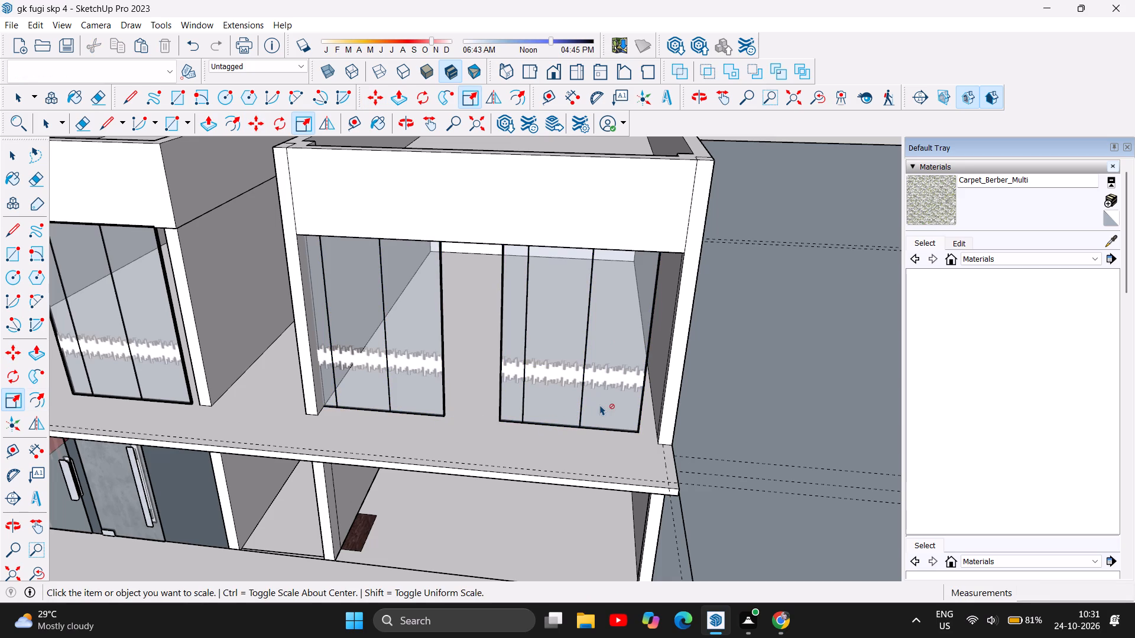
click(11, 153)
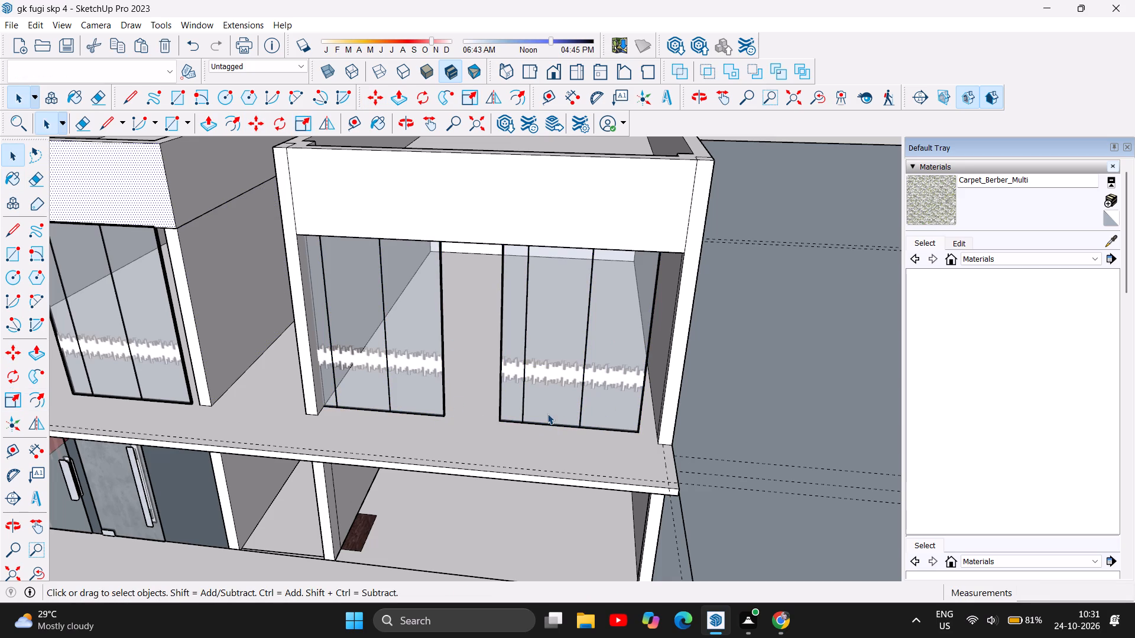
click(550, 423)
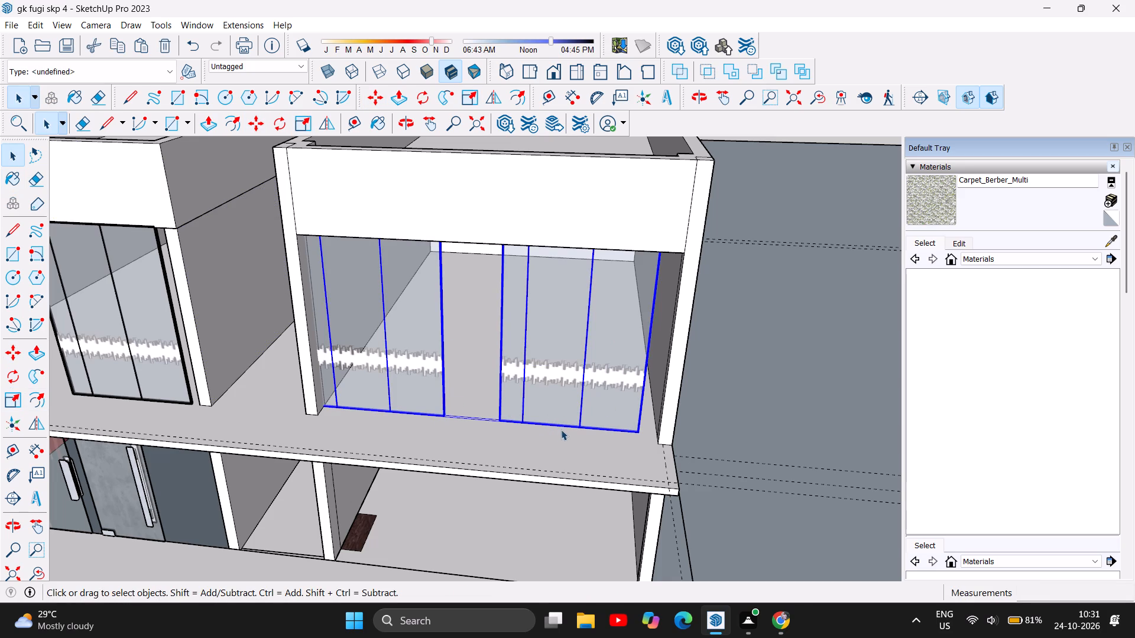
scroll(640, 395, down, 5)
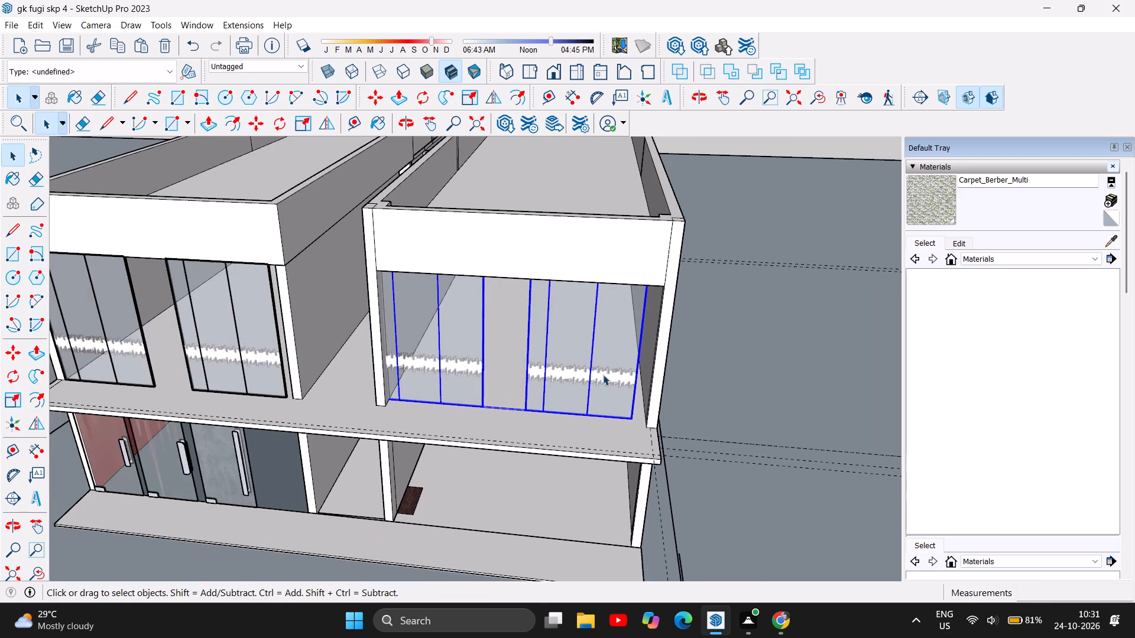
scroll(603, 374, down, 7)
scroll(596, 443, up, 7)
scroll(569, 331, up, 1)
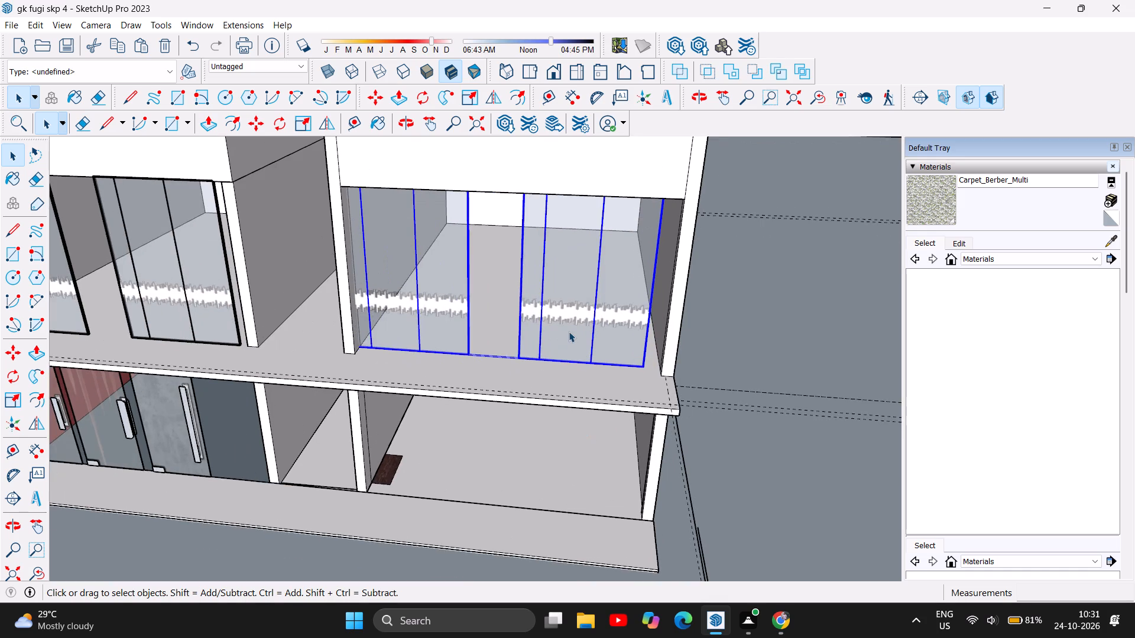
scroll(605, 382, down, 4)
scroll(676, 328, up, 5)
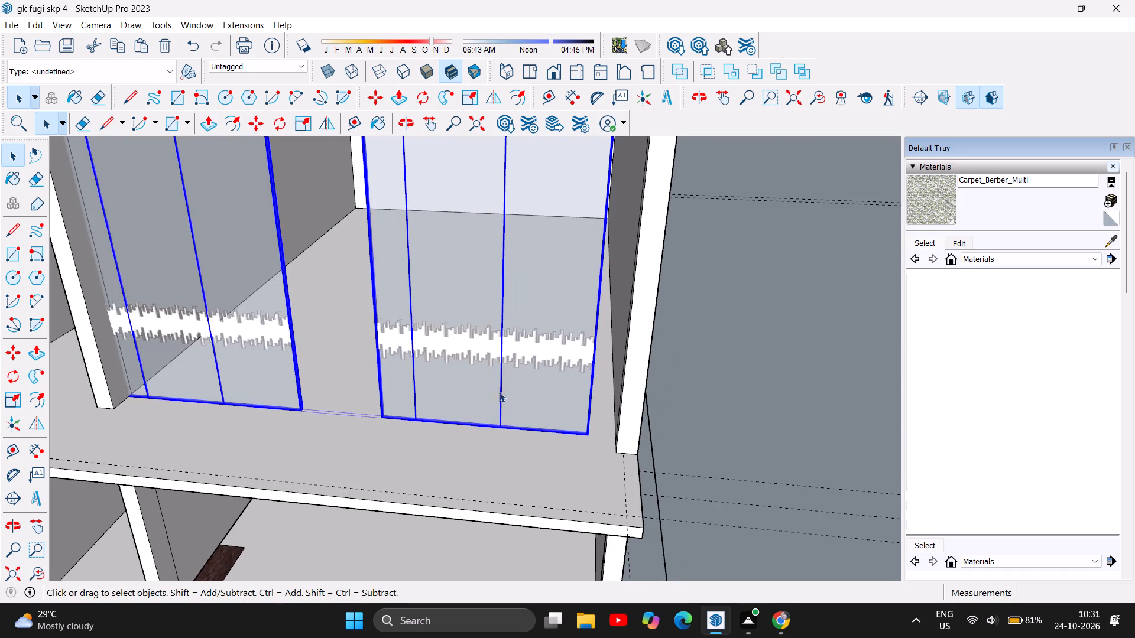
right_click(421, 253)
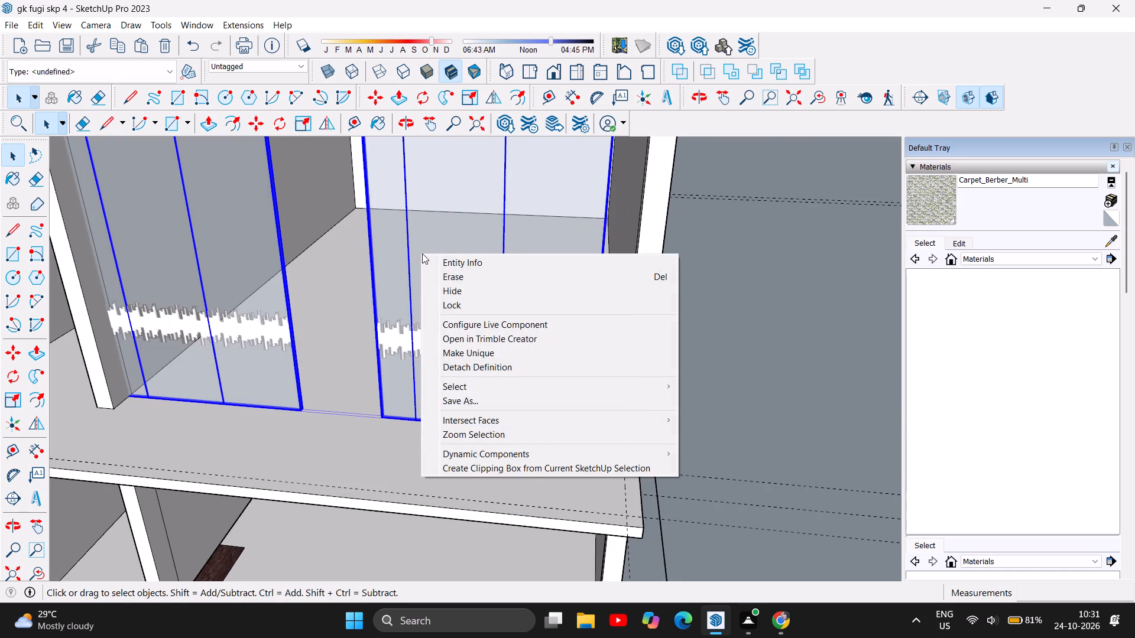
click(502, 330)
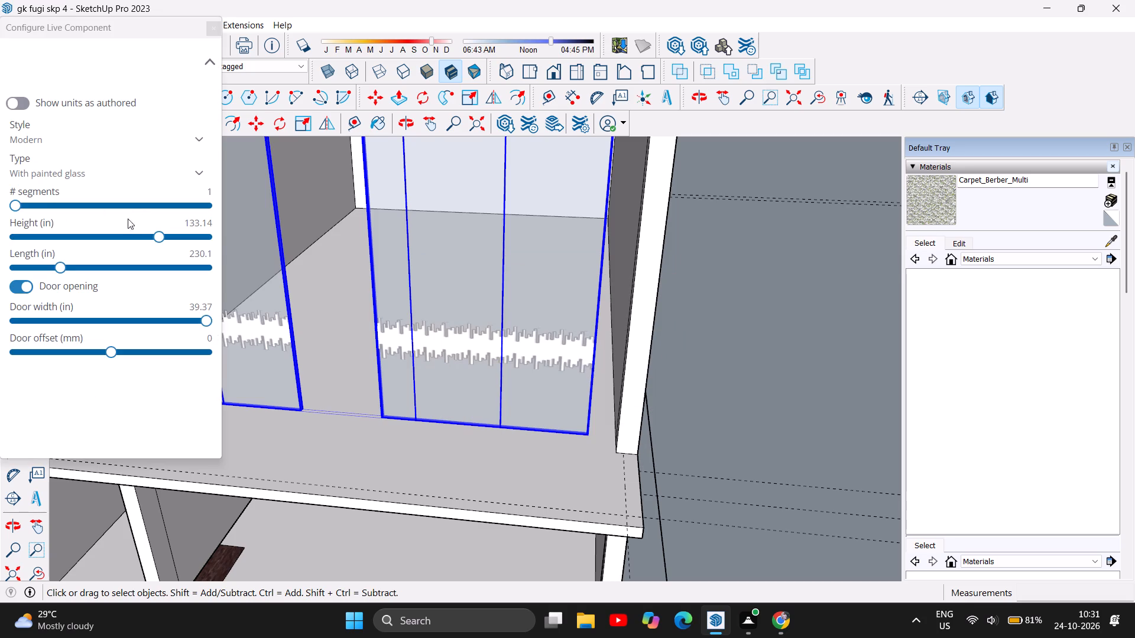
double_click(66, 265)
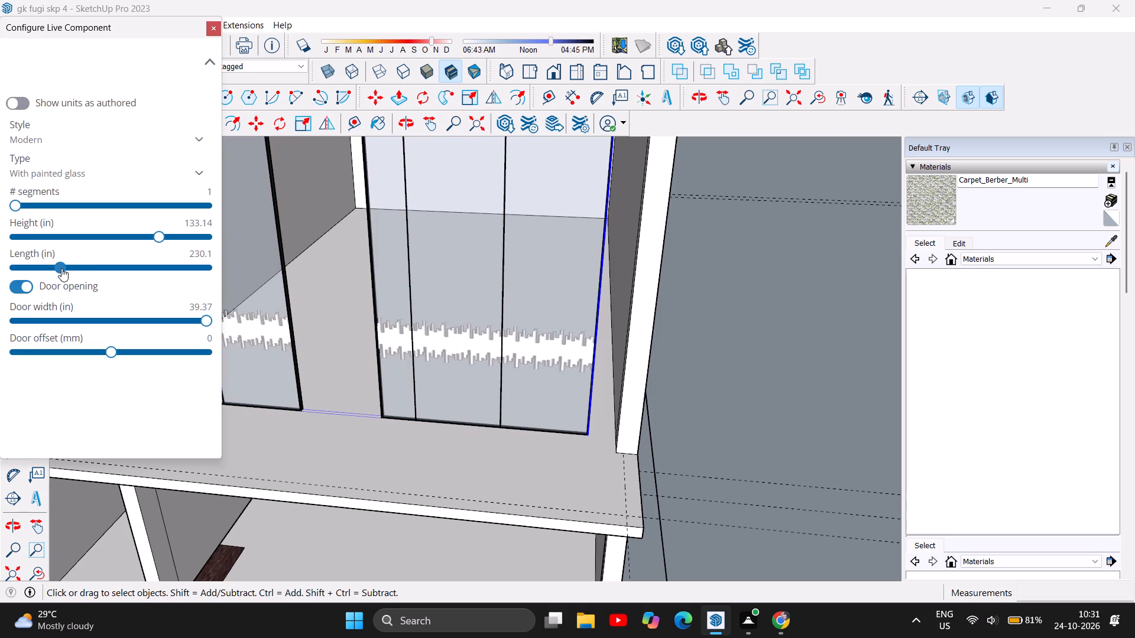
click(61, 268)
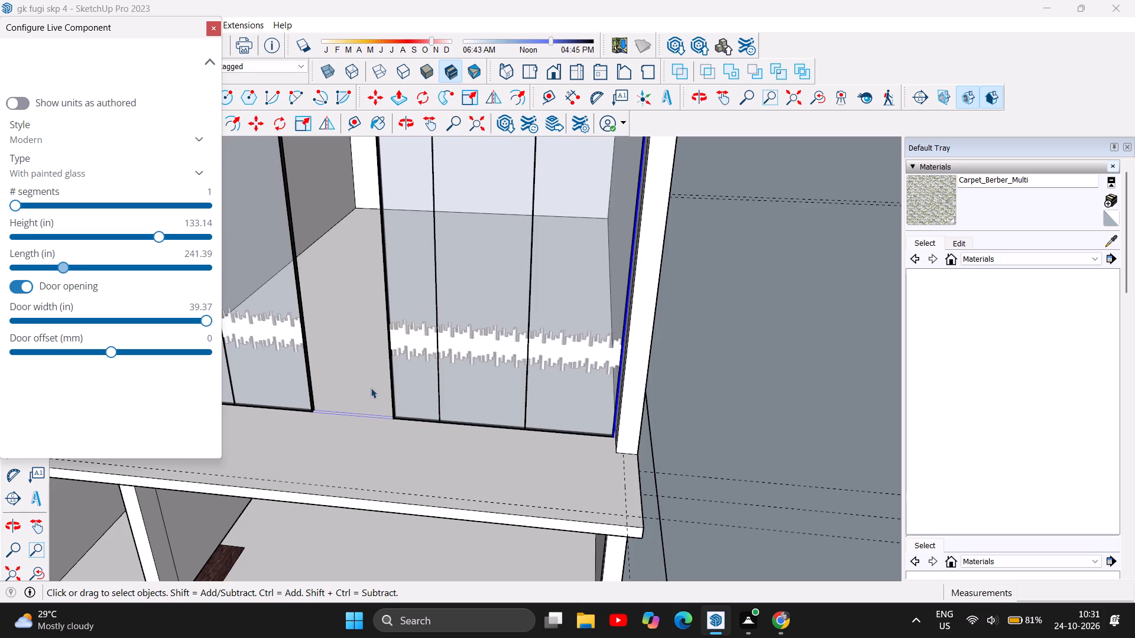
Adjust the glass partition's length to 243.68 in so it spans the opening between the side walls, and finish configuring it.
scroll(813, 489, down, 5)
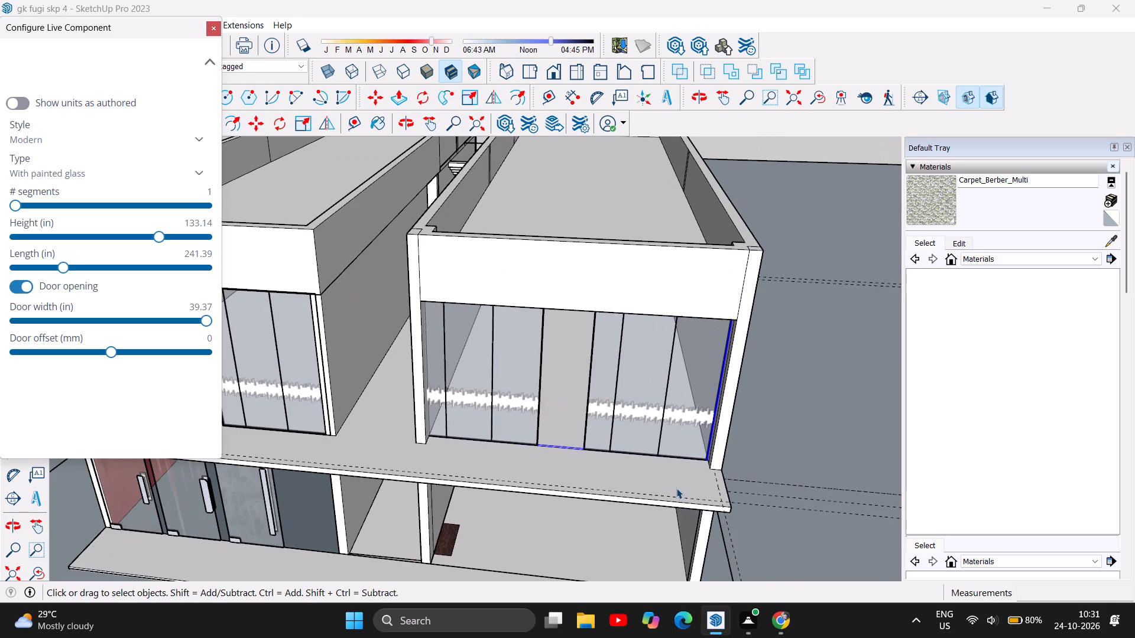
scroll(540, 444, up, 4)
scroll(569, 443, down, 2)
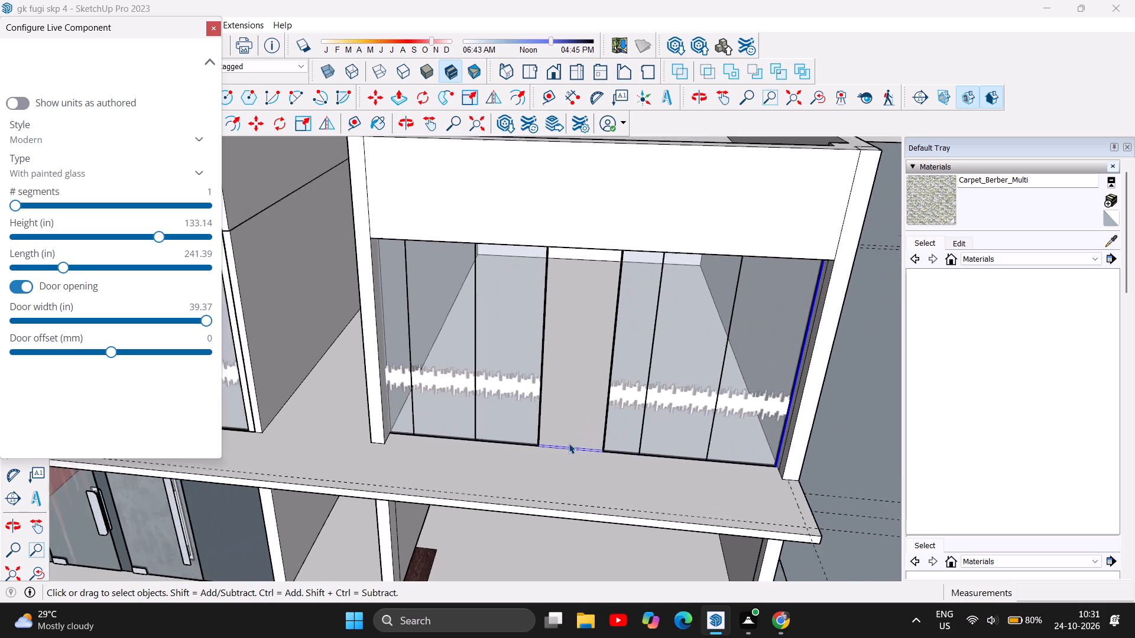
scroll(569, 443, down, 2)
scroll(735, 447, up, 11)
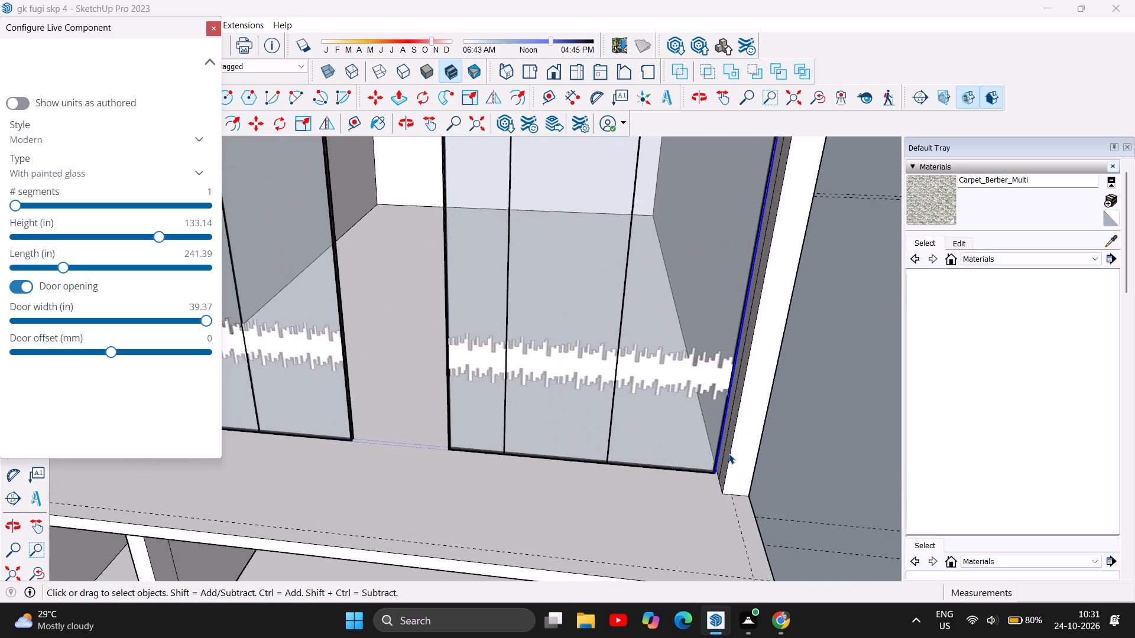
scroll(728, 453, up, 8)
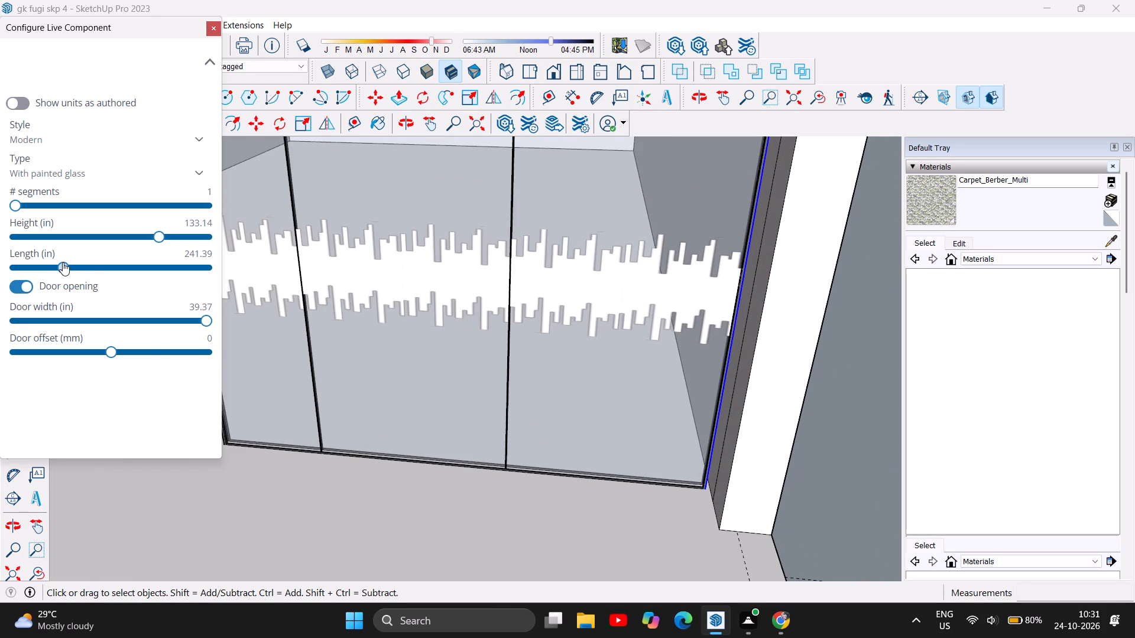
click(63, 262)
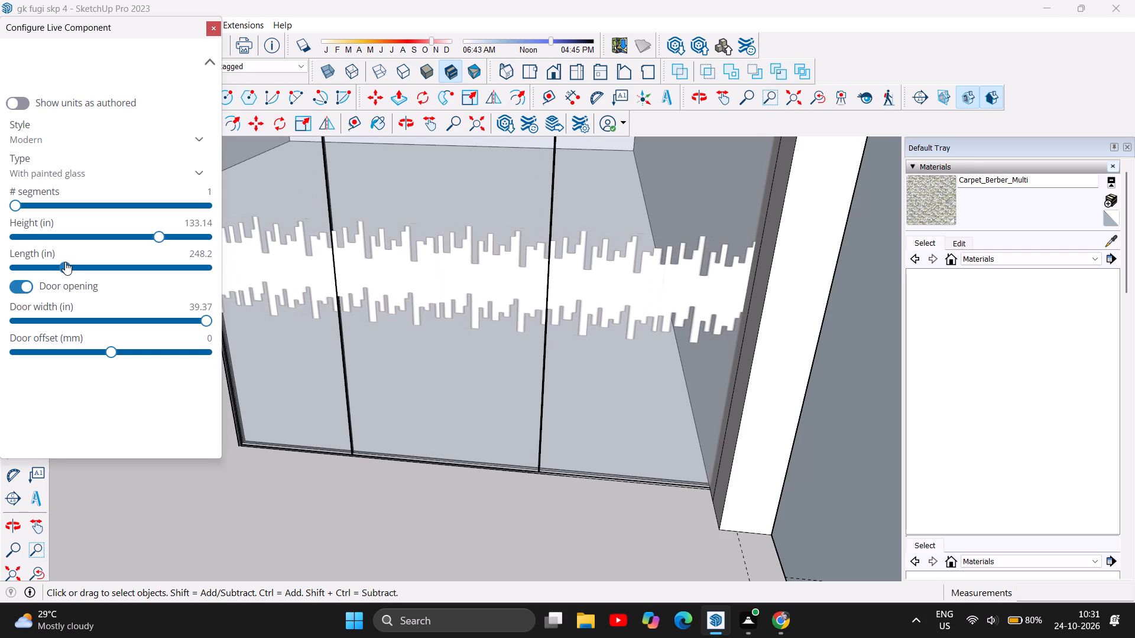
click(65, 262)
click(61, 262)
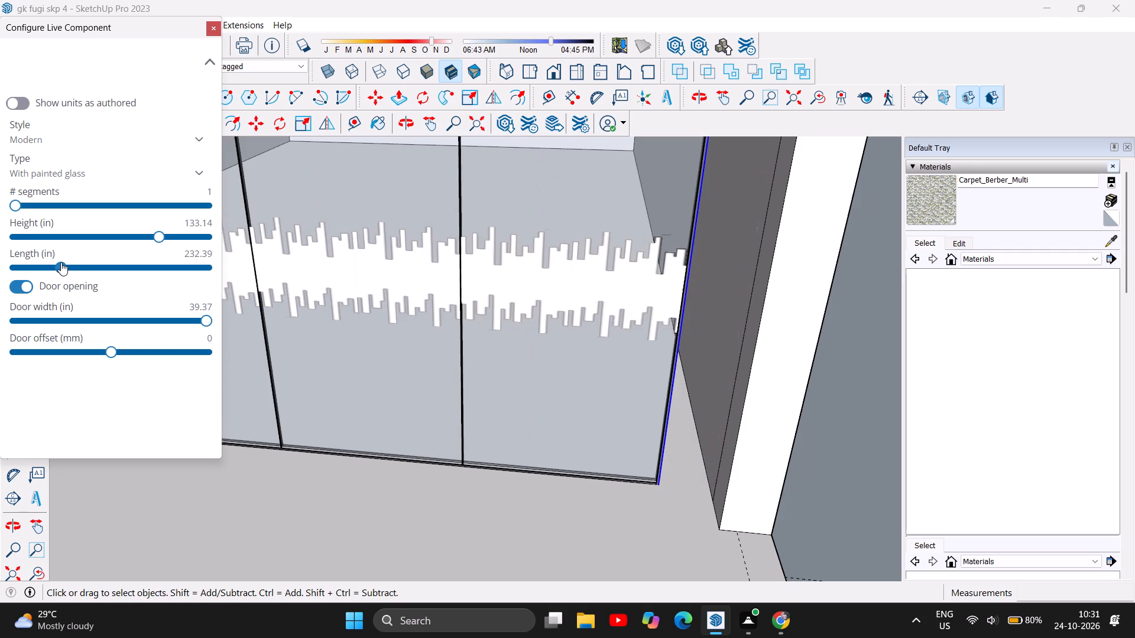
click(61, 262)
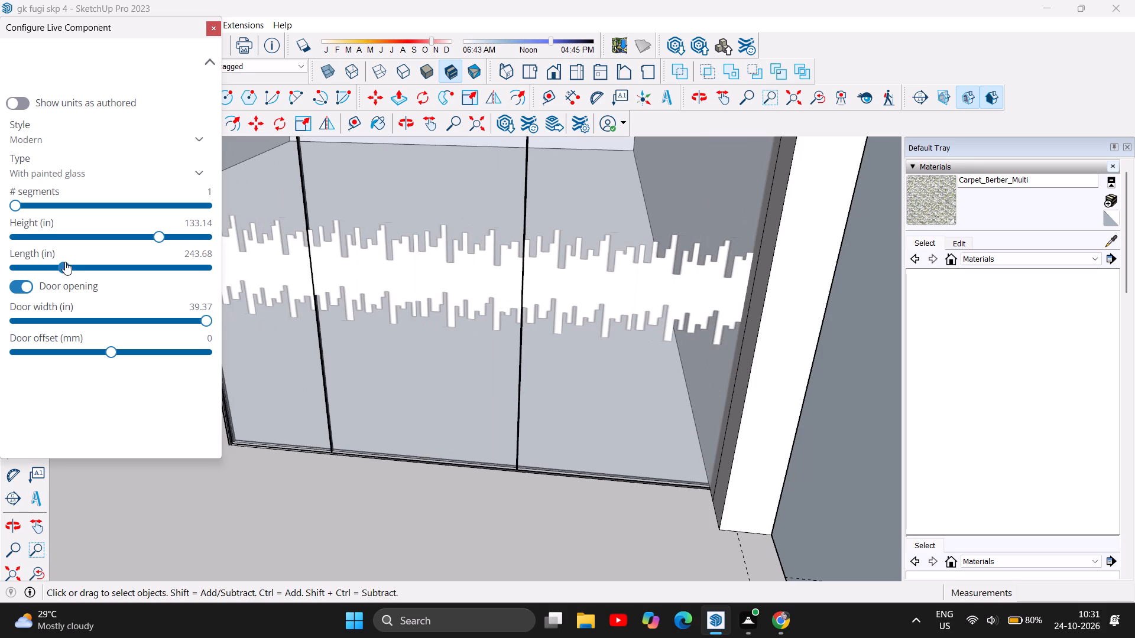
scroll(566, 444, down, 11)
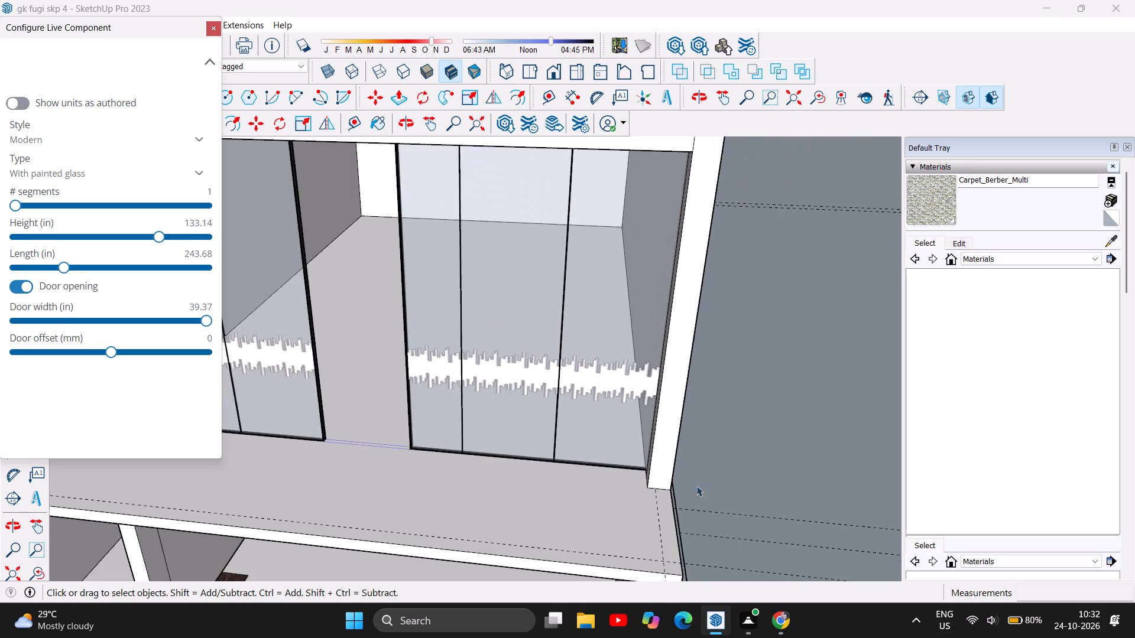
scroll(708, 487, down, 11)
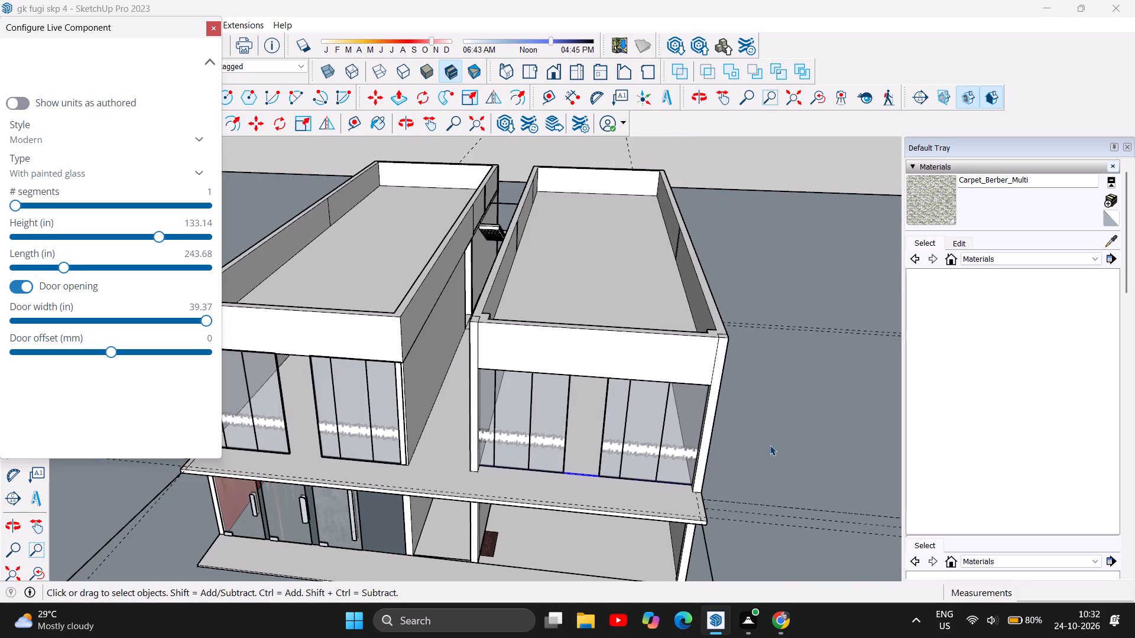
click(218, 25)
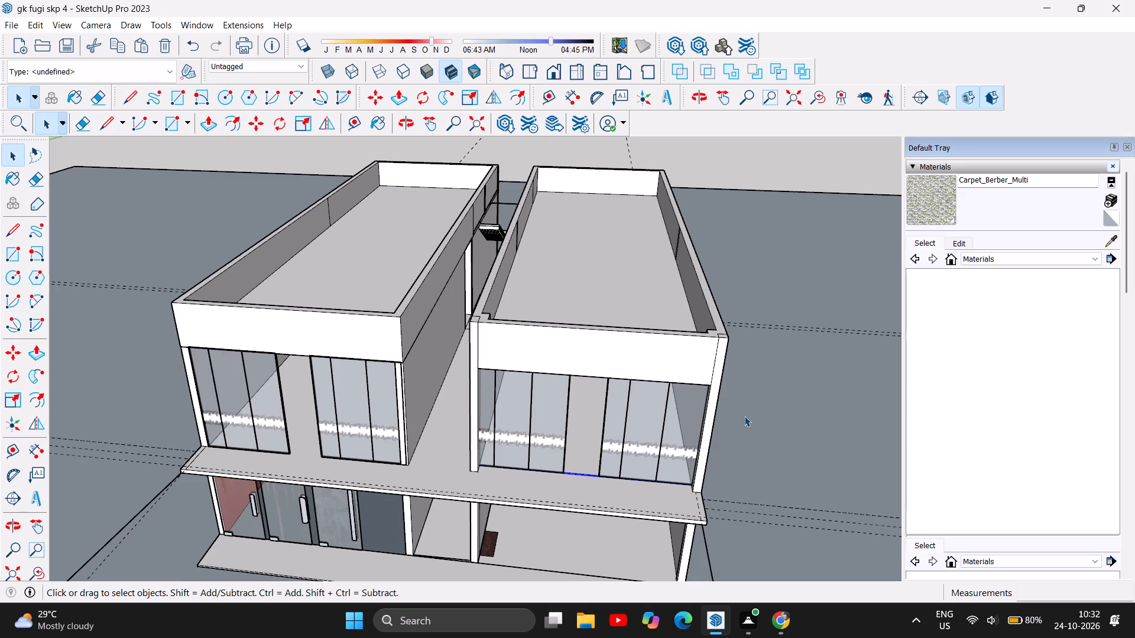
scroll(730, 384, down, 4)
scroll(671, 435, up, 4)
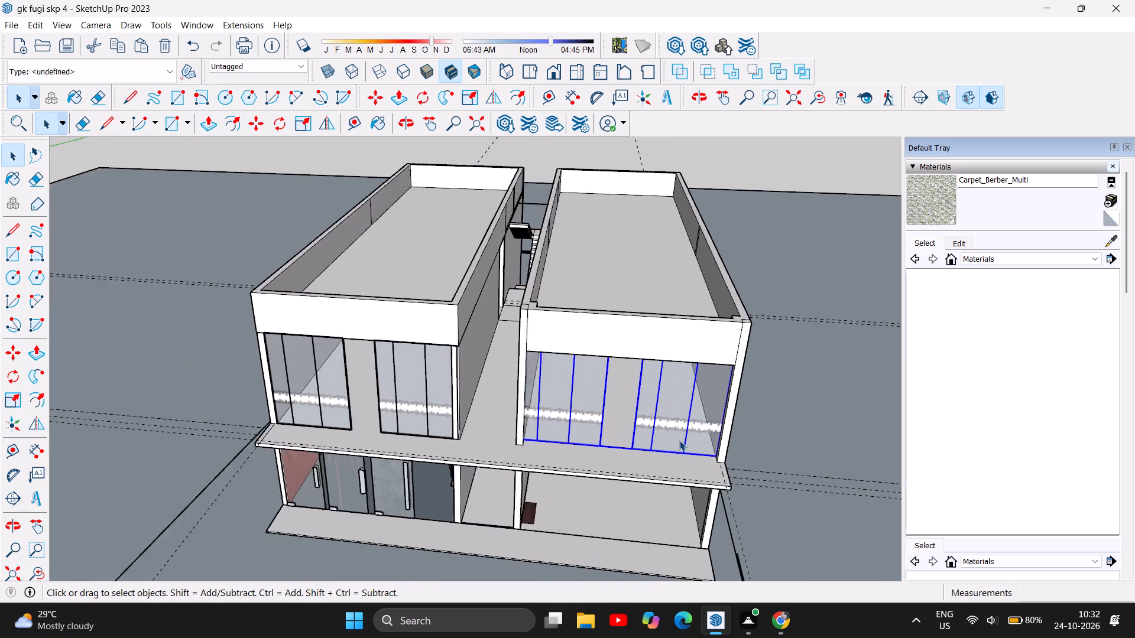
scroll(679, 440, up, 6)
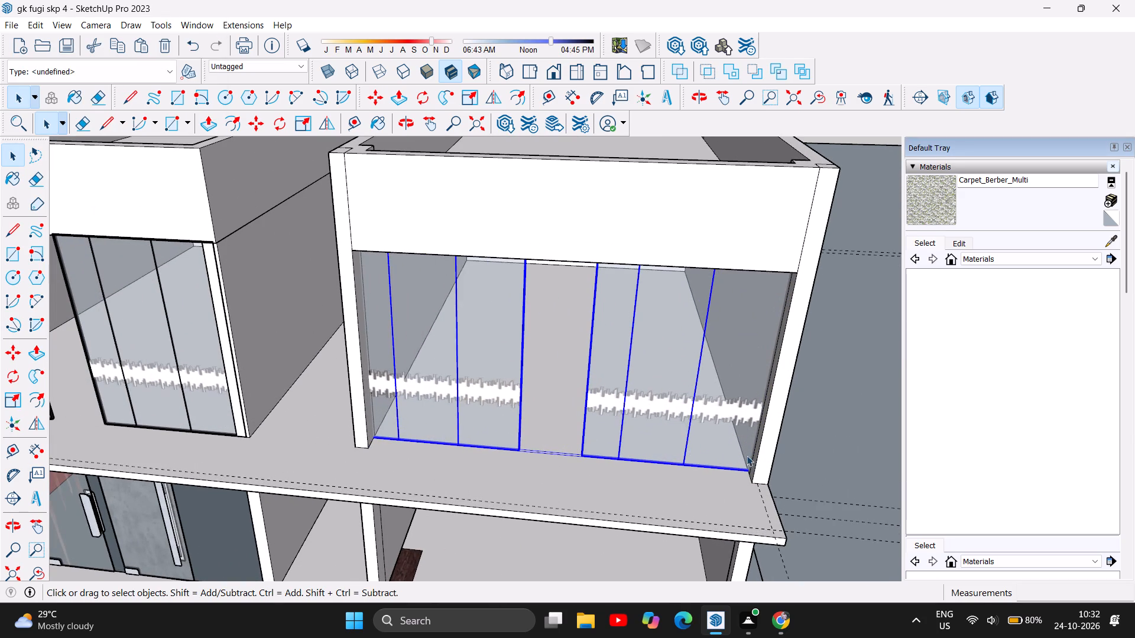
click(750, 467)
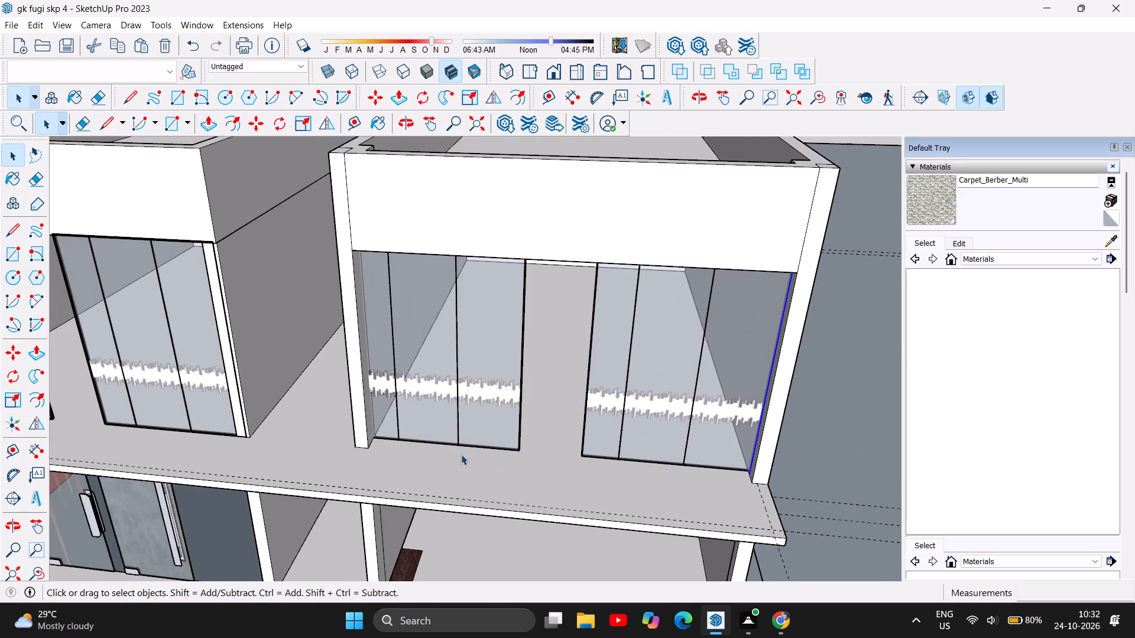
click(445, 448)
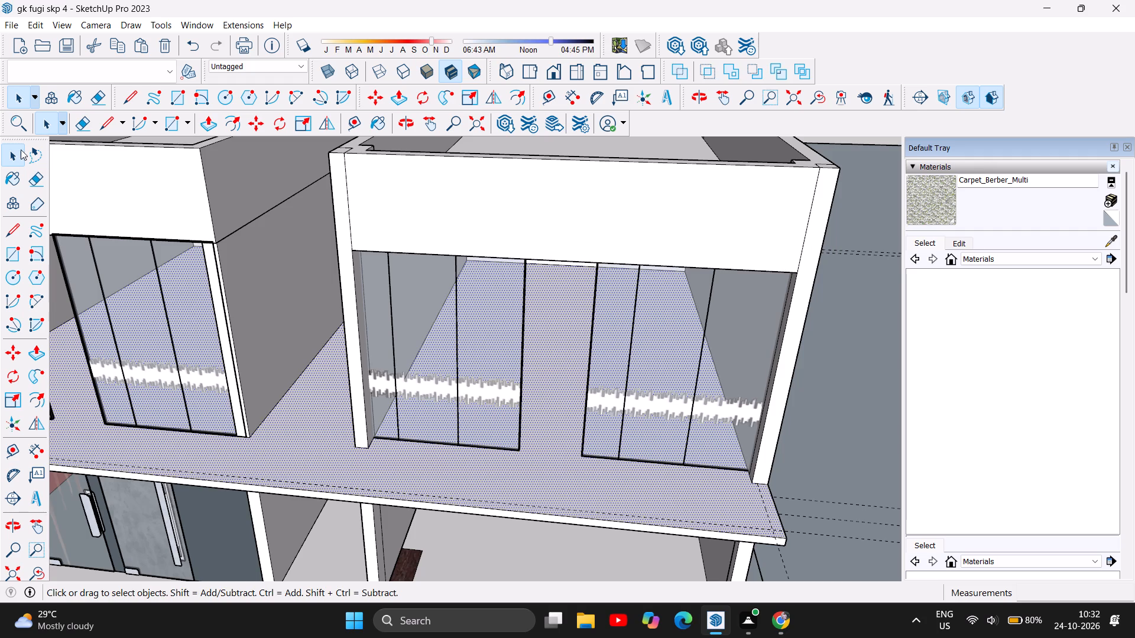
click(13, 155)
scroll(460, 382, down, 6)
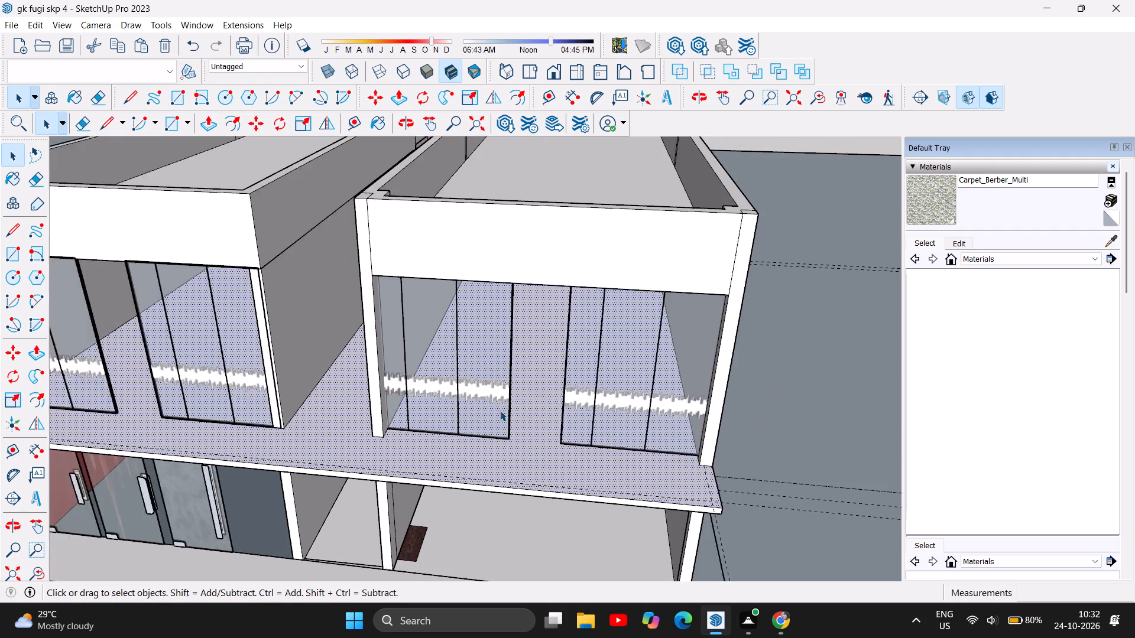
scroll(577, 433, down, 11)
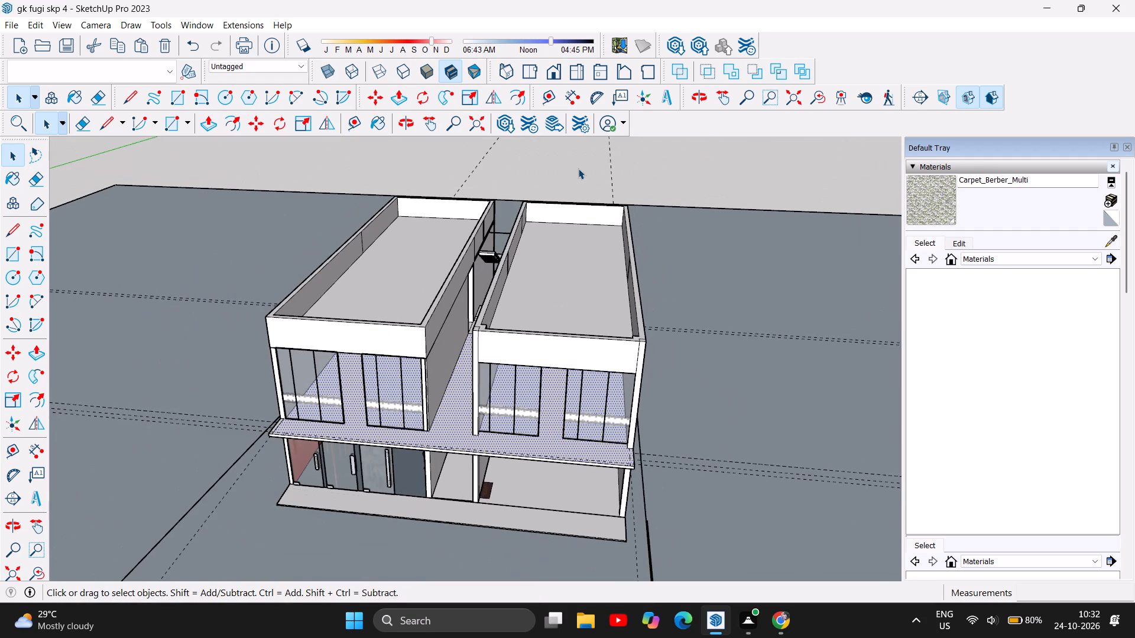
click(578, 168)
Delete the glass partition from the upper-floor opening of the neighbouring block, above the glass-doored ground-floor room.
scroll(543, 431, up, 5)
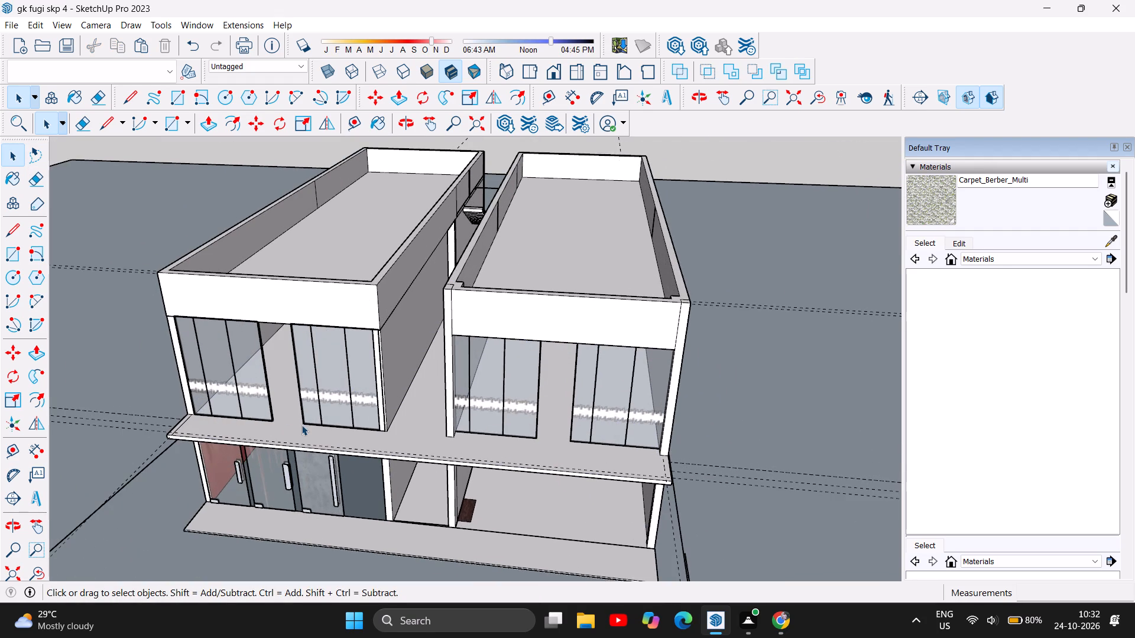
click(314, 423)
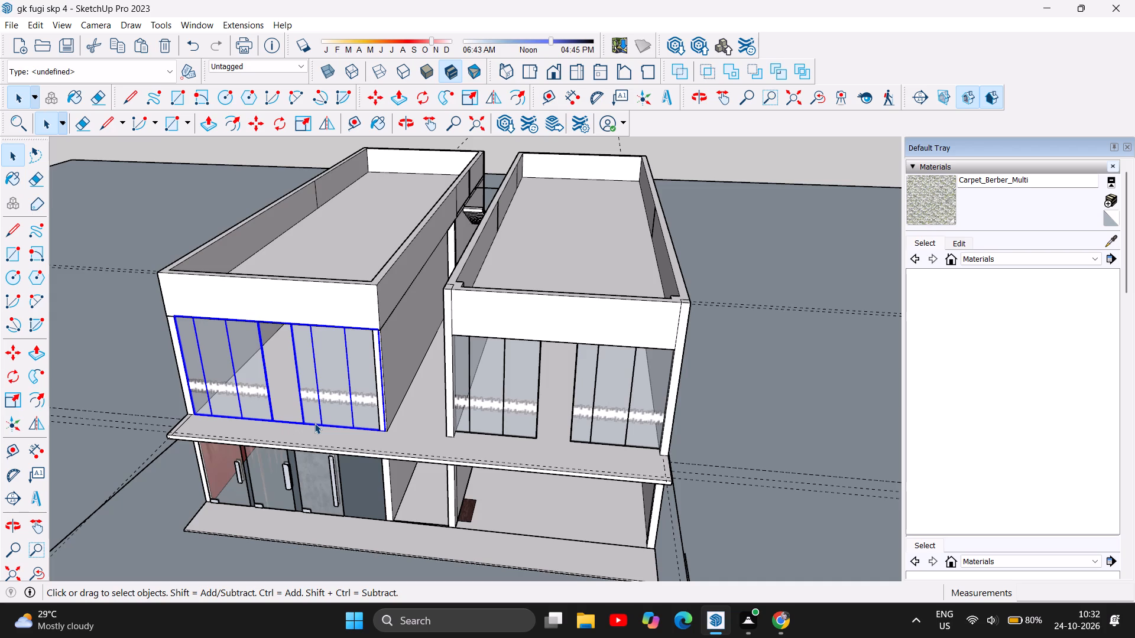
key(Delete)
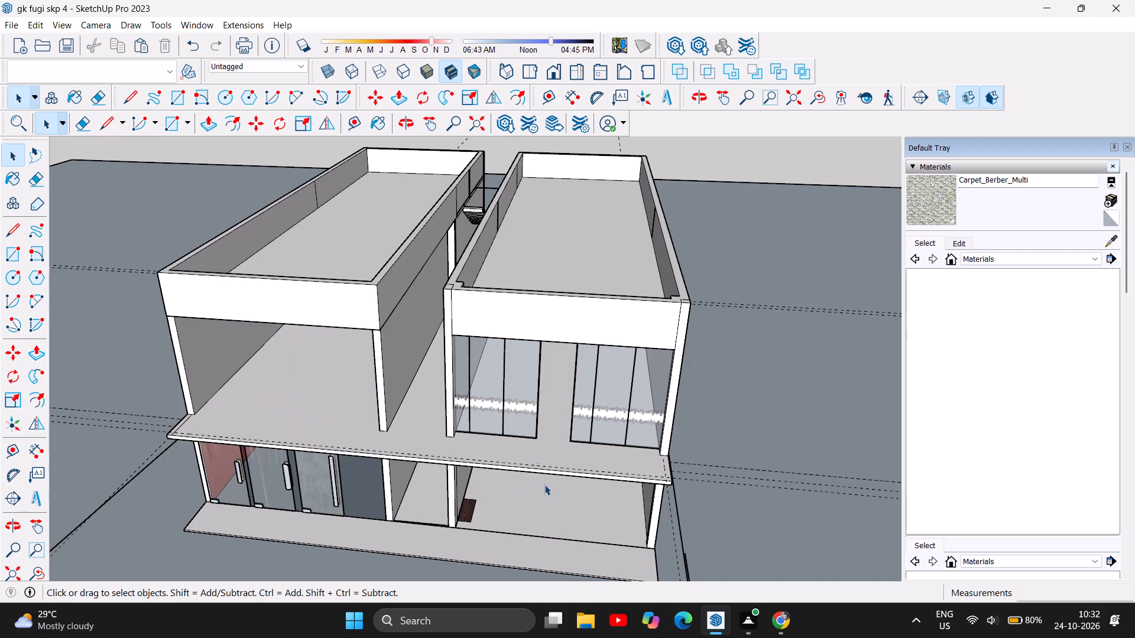
Move the remaining upper-floor glass partition by its lower corner about 197' 11" out of its opening, away from the building.
click(521, 436)
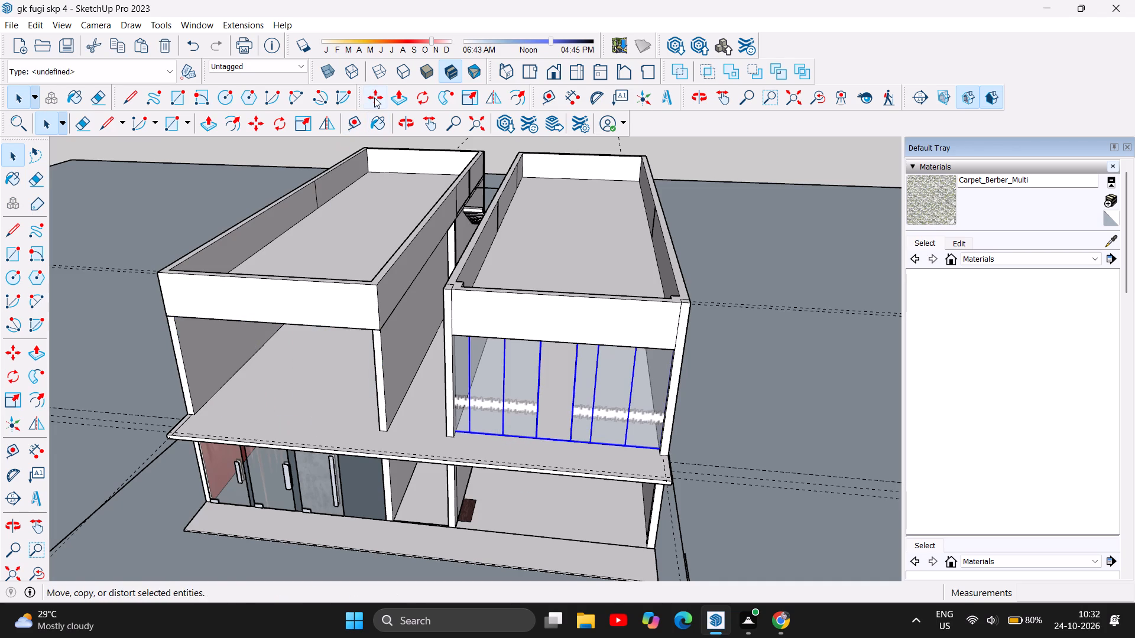
click(374, 97)
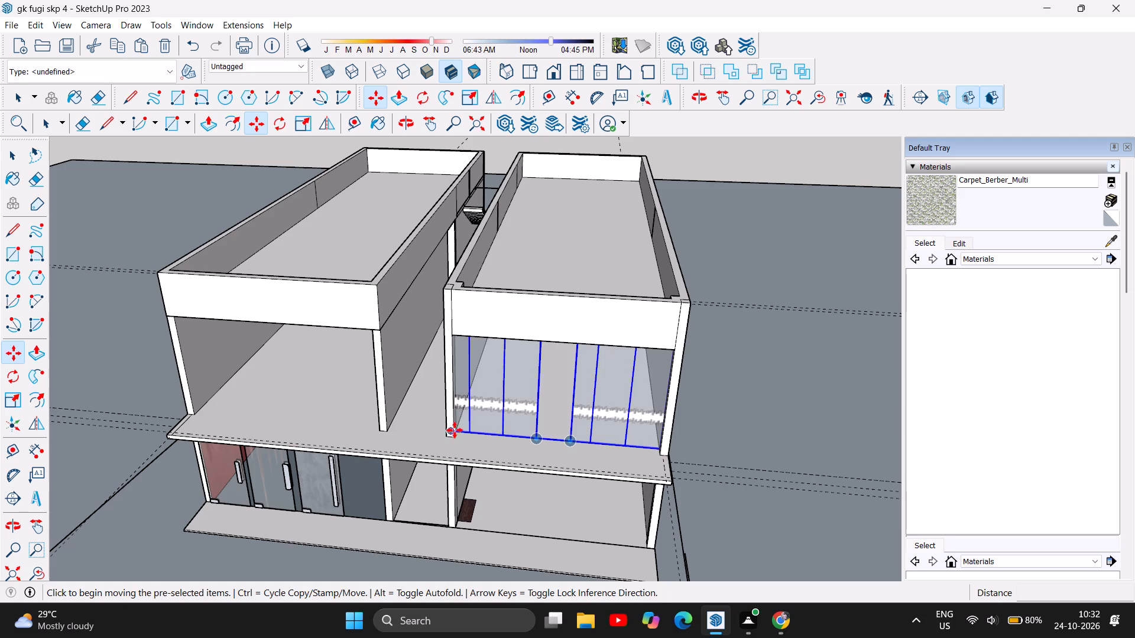
double_click(450, 431)
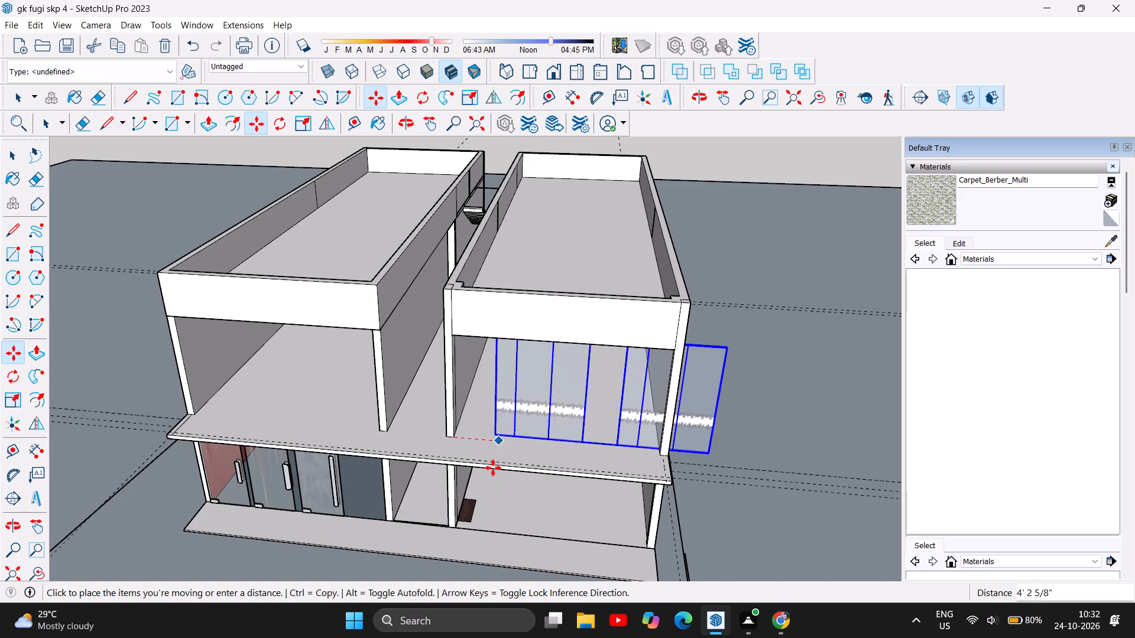
scroll(495, 474, down, 6)
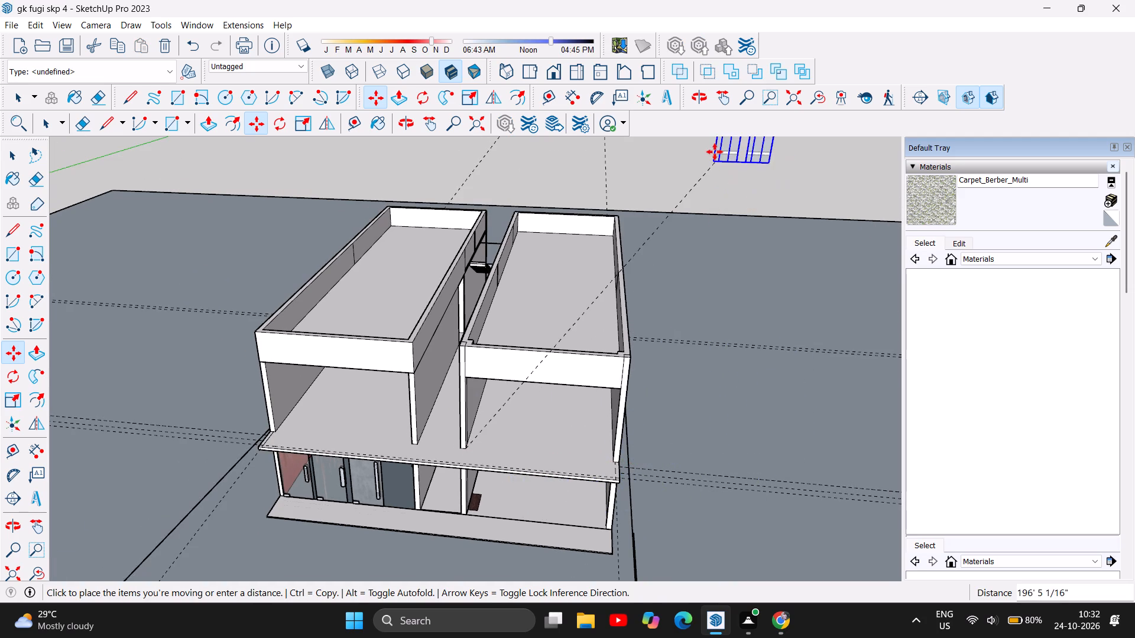
click(723, 172)
scroll(462, 261, down, 3)
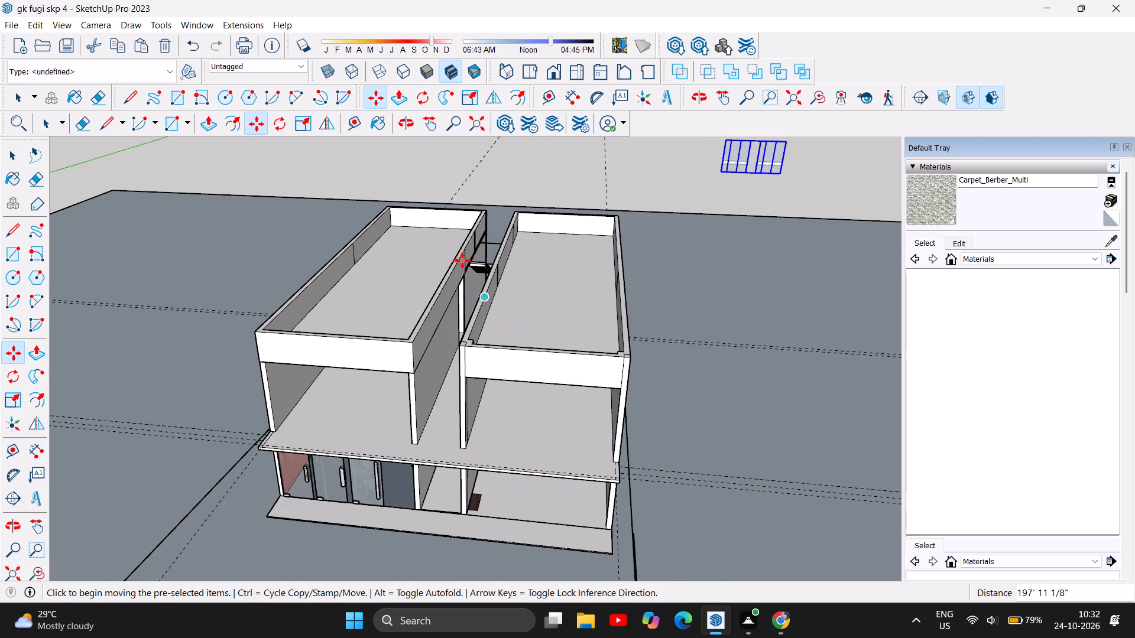
scroll(462, 261, down, 3)
scroll(456, 503, up, 8)
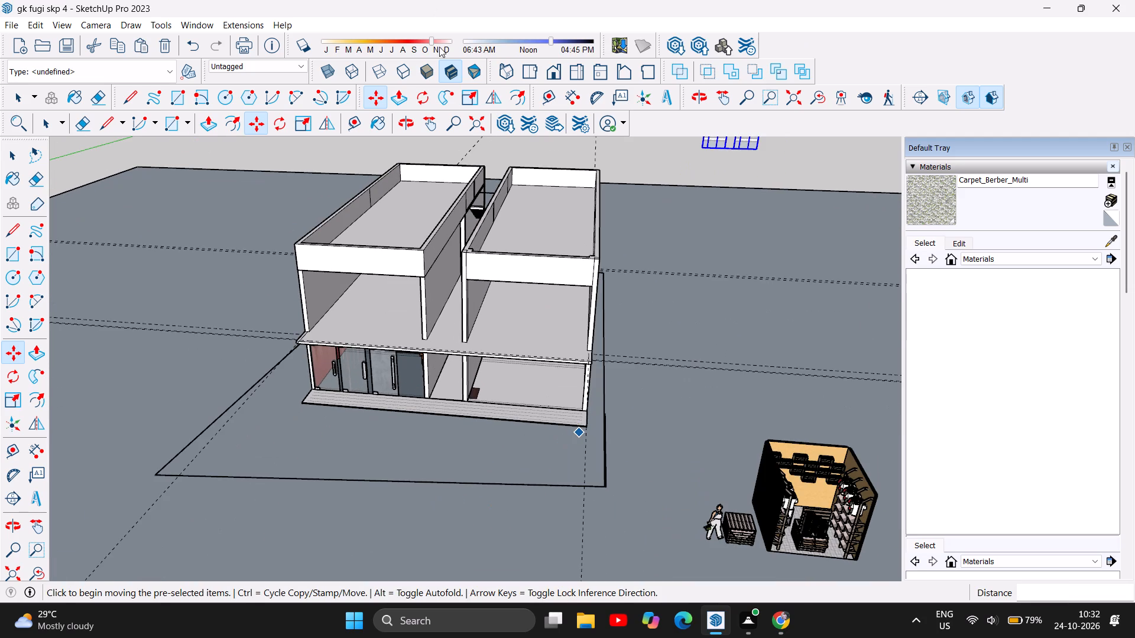
Examine the cleared upper-floor openings and the rooms behind them from the front of the building.
double_click(404, 115)
drag(449, 313, 511, 253)
scroll(511, 355, up, 7)
drag(534, 432, 514, 396)
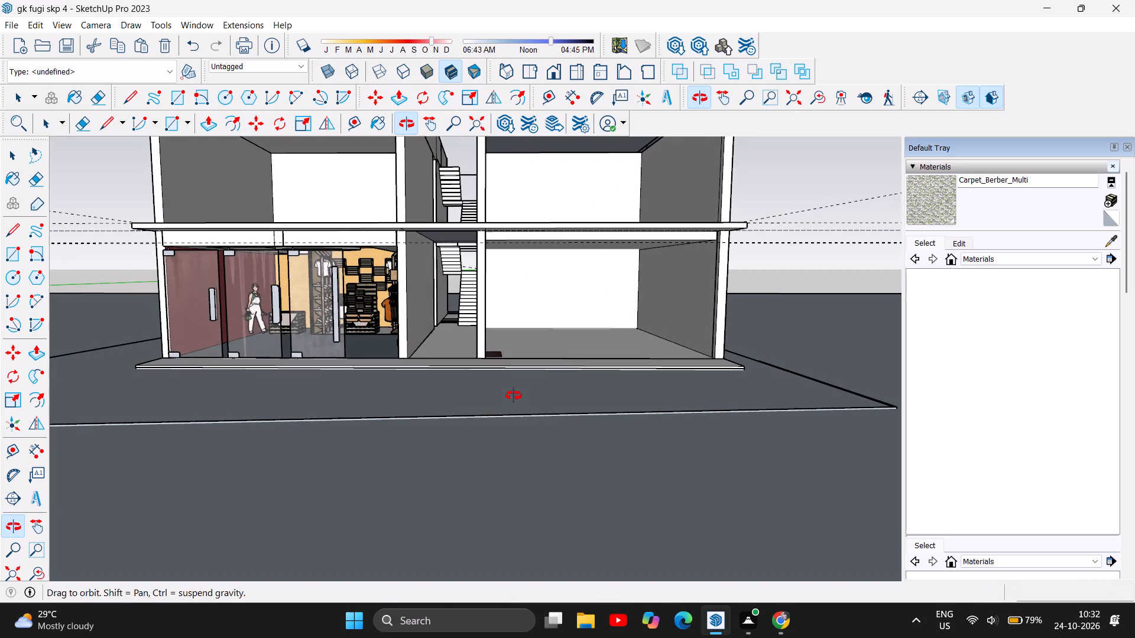
scroll(549, 450, down, 4)
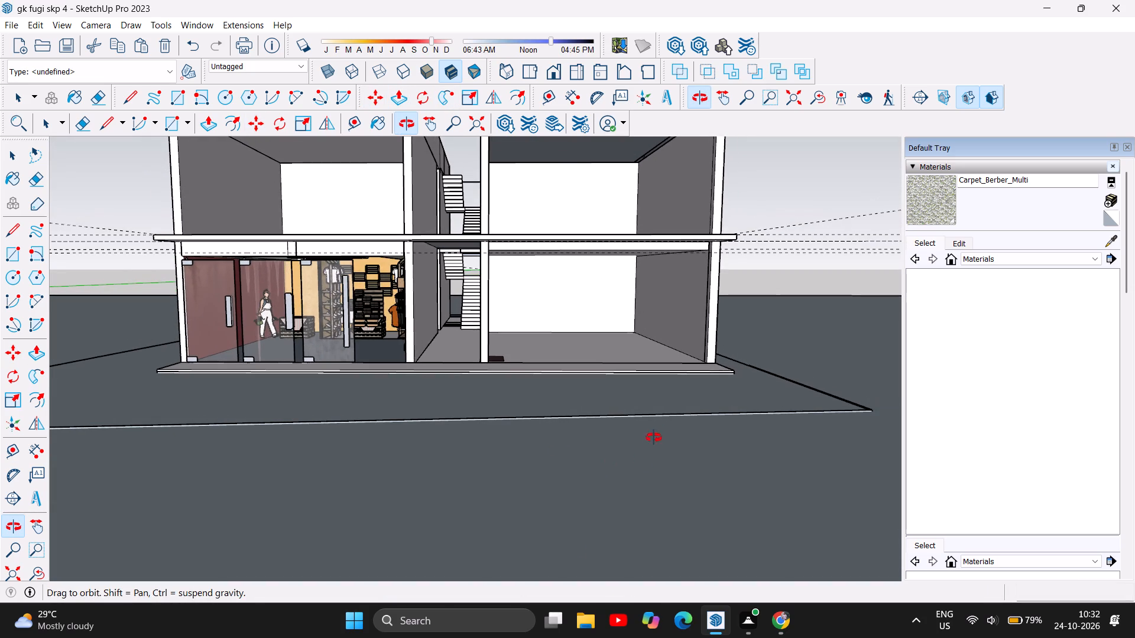
scroll(533, 571, down, 3)
scroll(424, 429, down, 3)
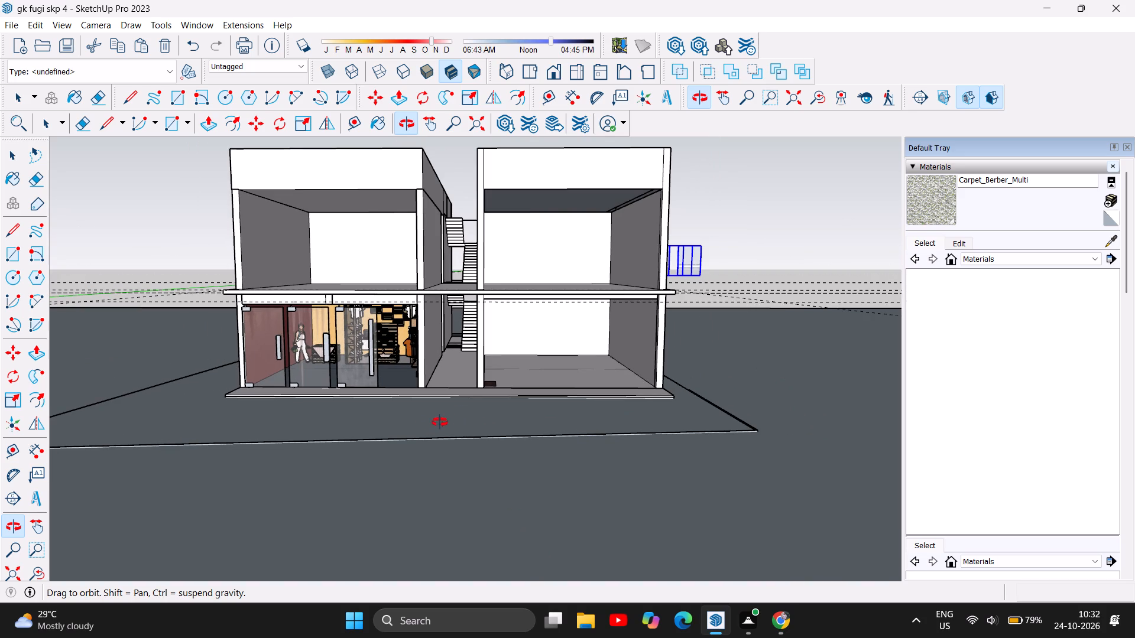
scroll(449, 437, down, 5)
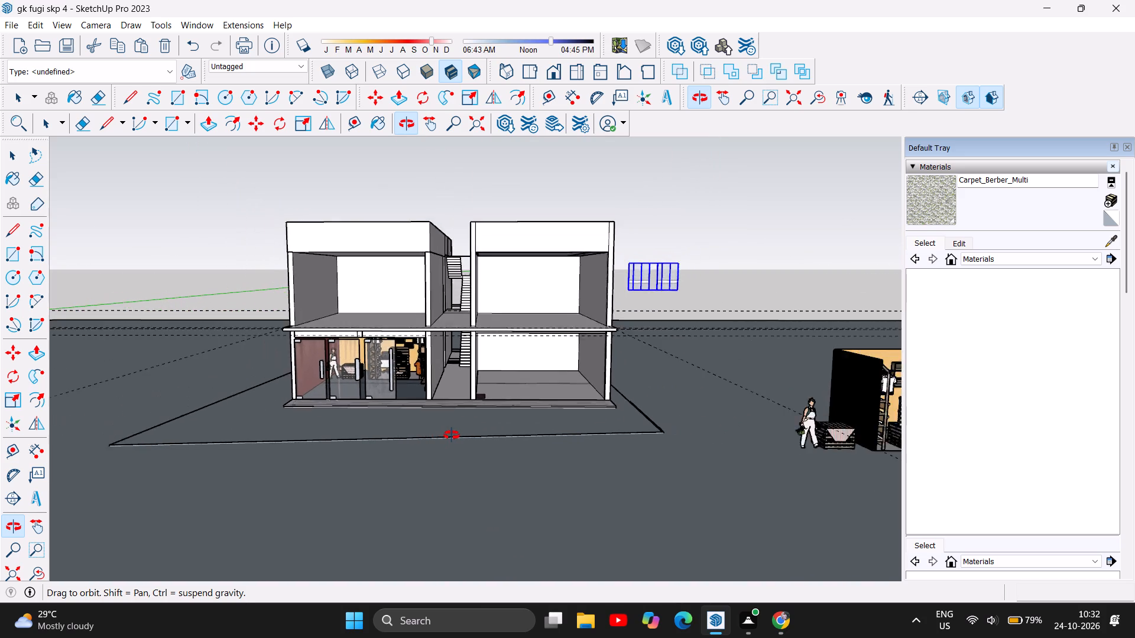
scroll(328, 267, up, 6)
scroll(406, 280, up, 7)
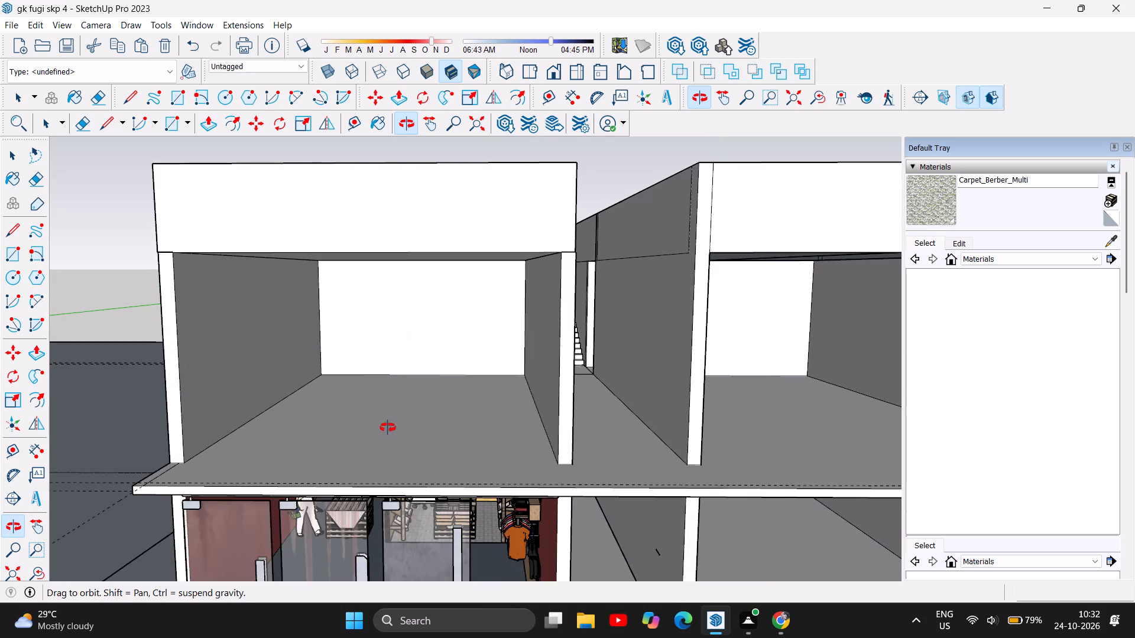
drag(388, 428, 366, 410)
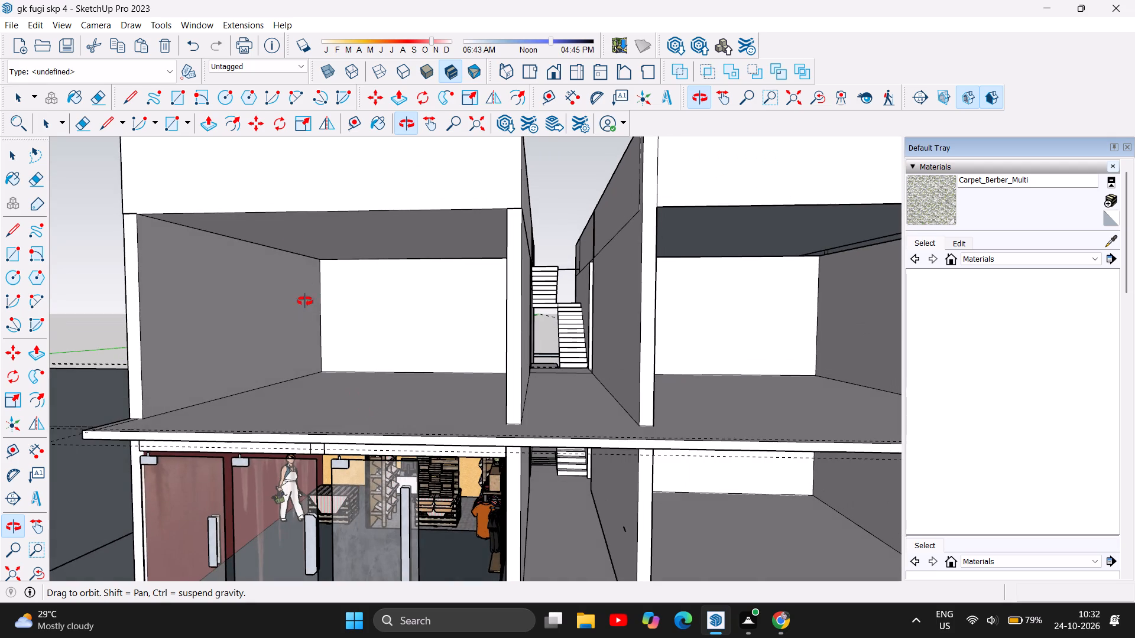
scroll(287, 230, up, 5)
scroll(429, 349, down, 2)
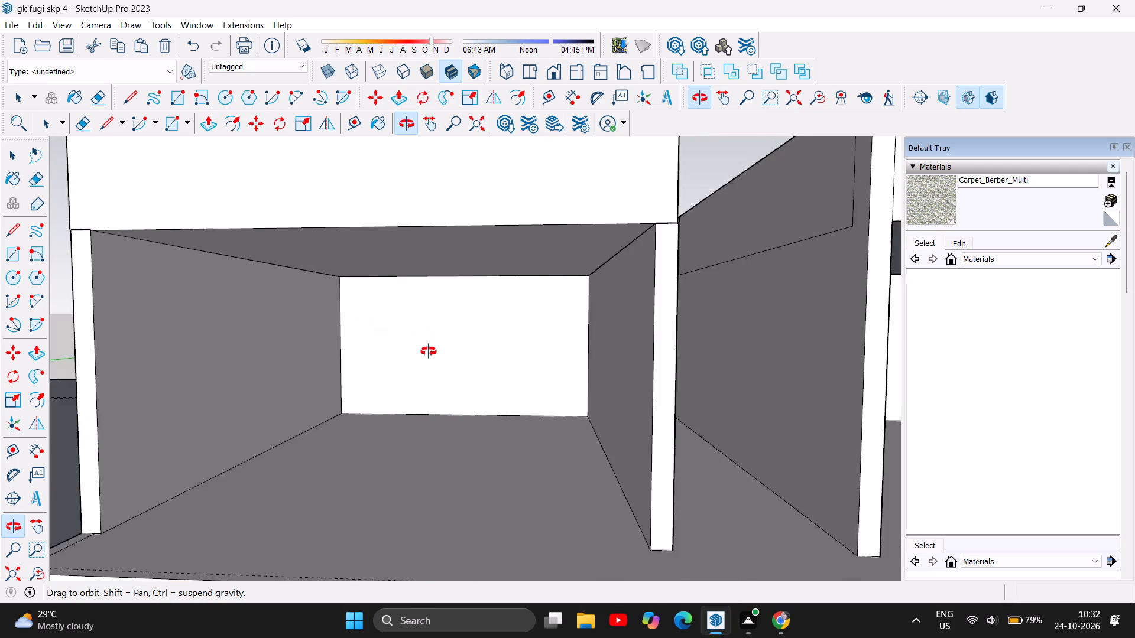
scroll(429, 351, down, 3)
drag(449, 392, 388, 352)
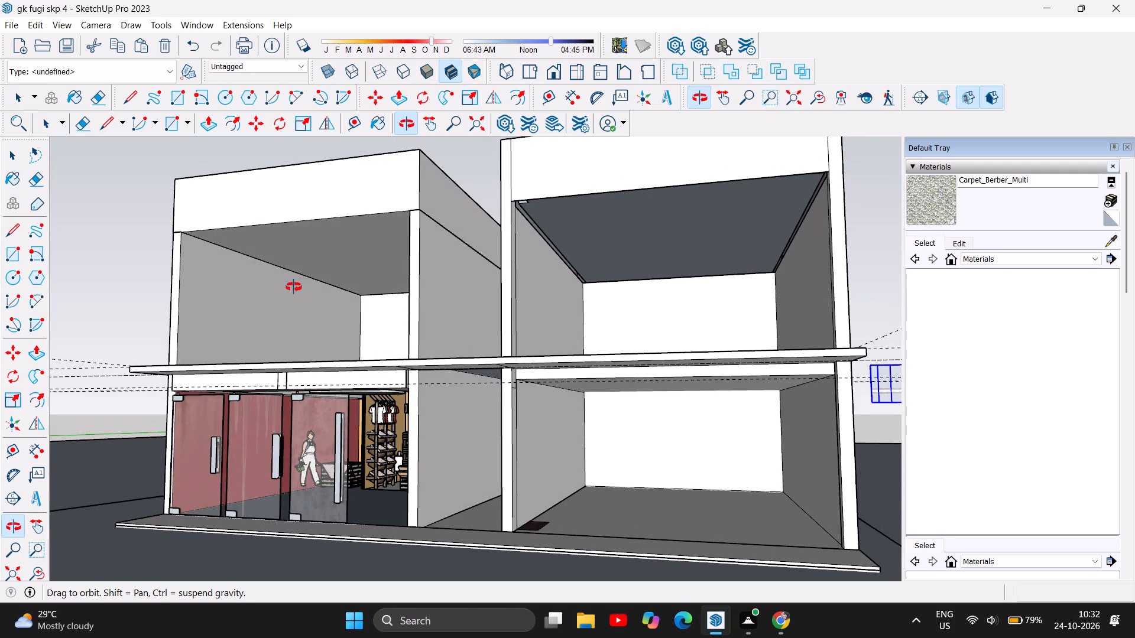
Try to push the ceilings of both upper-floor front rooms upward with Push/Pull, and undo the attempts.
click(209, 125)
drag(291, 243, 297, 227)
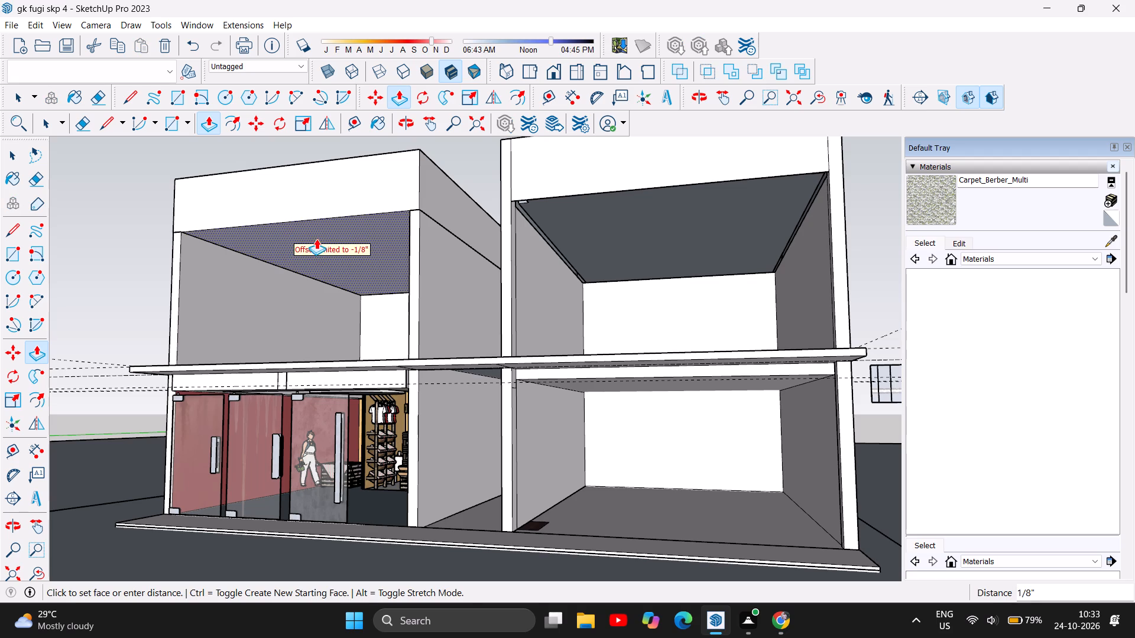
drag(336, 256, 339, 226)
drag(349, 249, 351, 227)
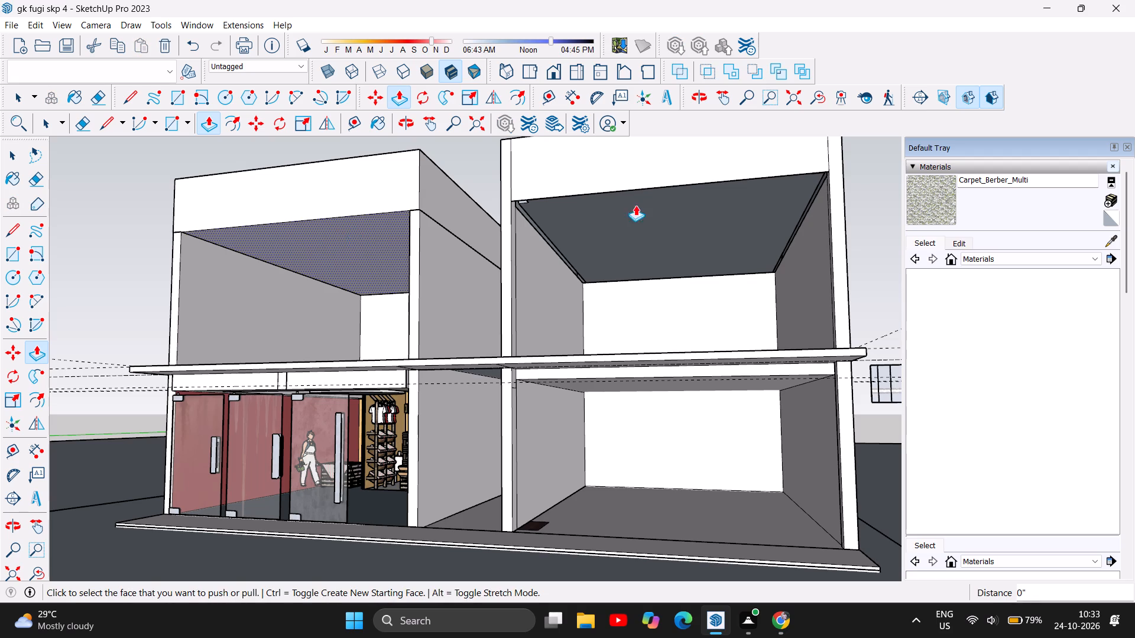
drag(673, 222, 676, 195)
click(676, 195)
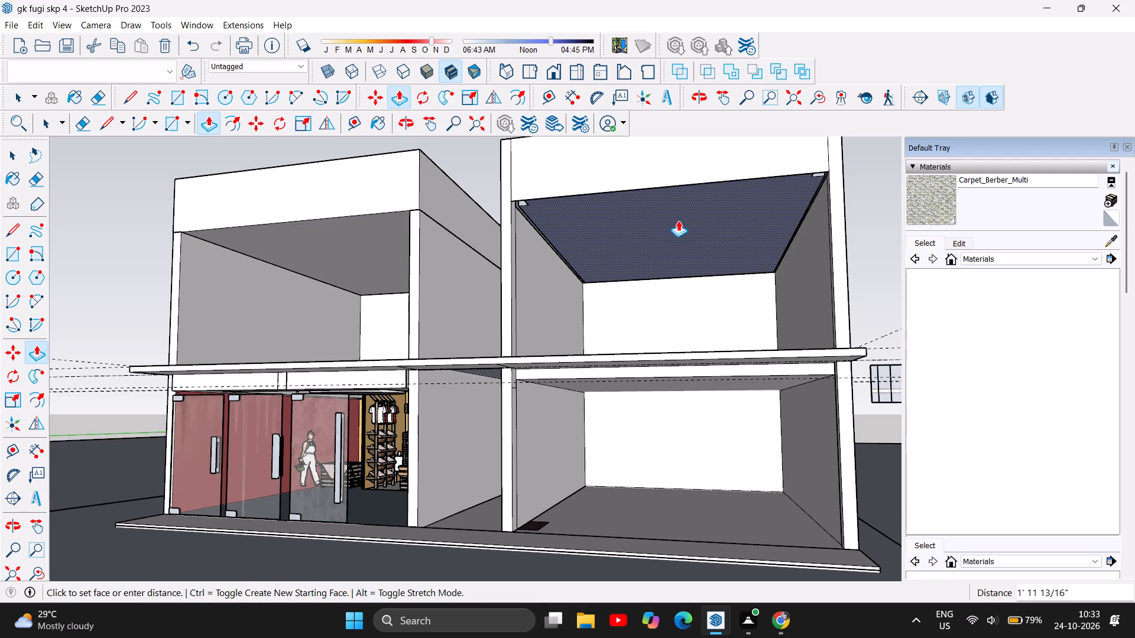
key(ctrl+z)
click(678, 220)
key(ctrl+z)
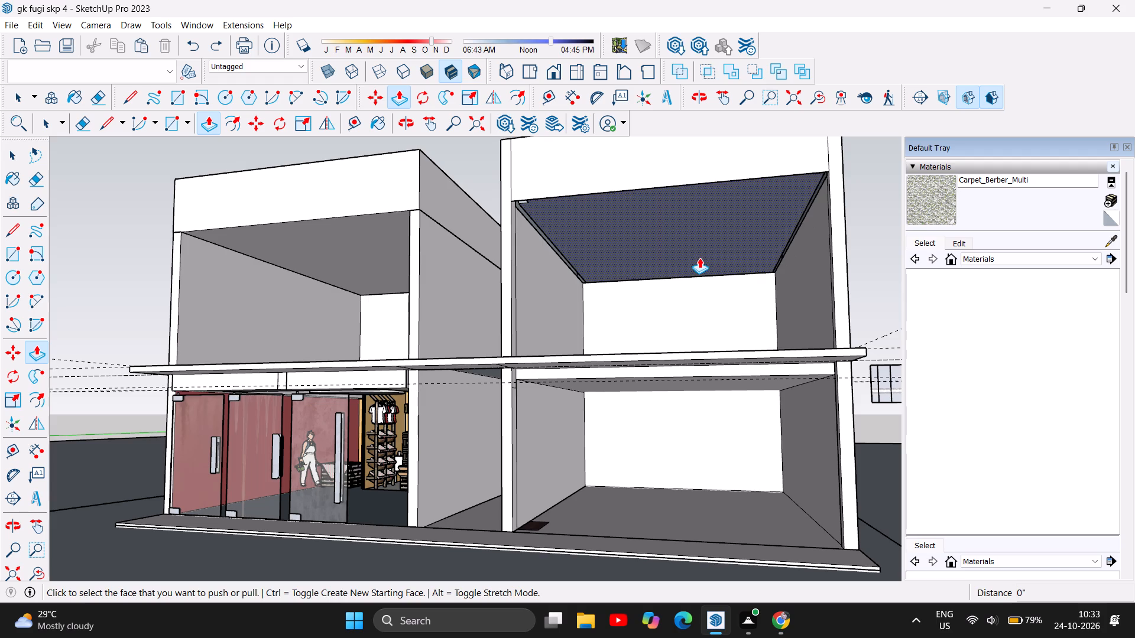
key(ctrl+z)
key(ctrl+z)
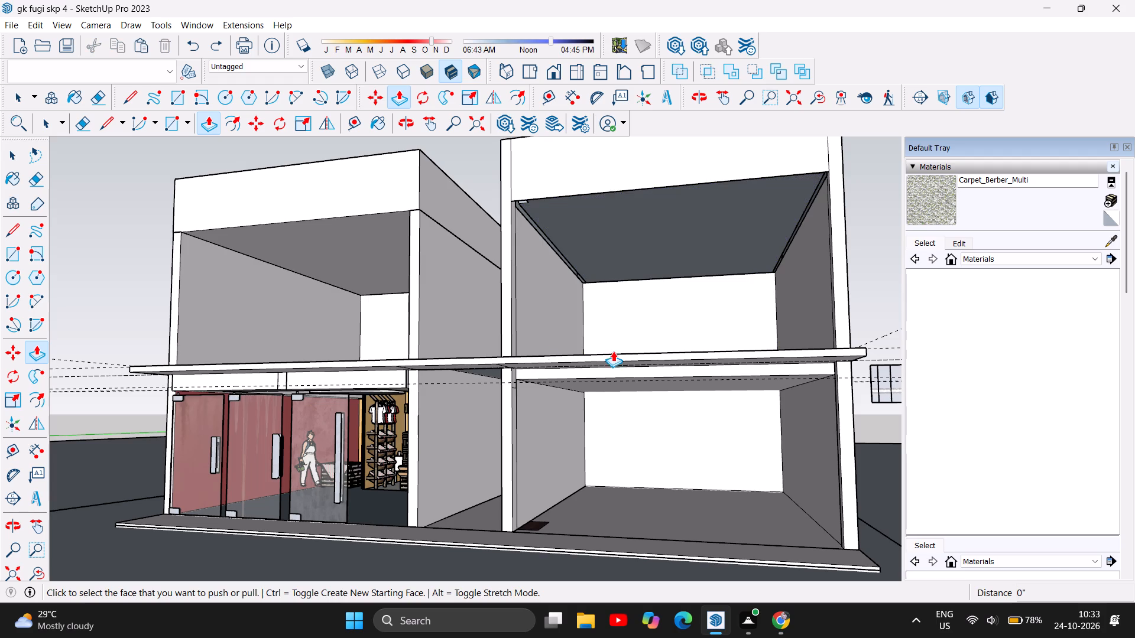
Undo the glass partition's move away from the building and the deletion of the partition in the neighbouring block's upper-floor opening.
key(ctrl+z)
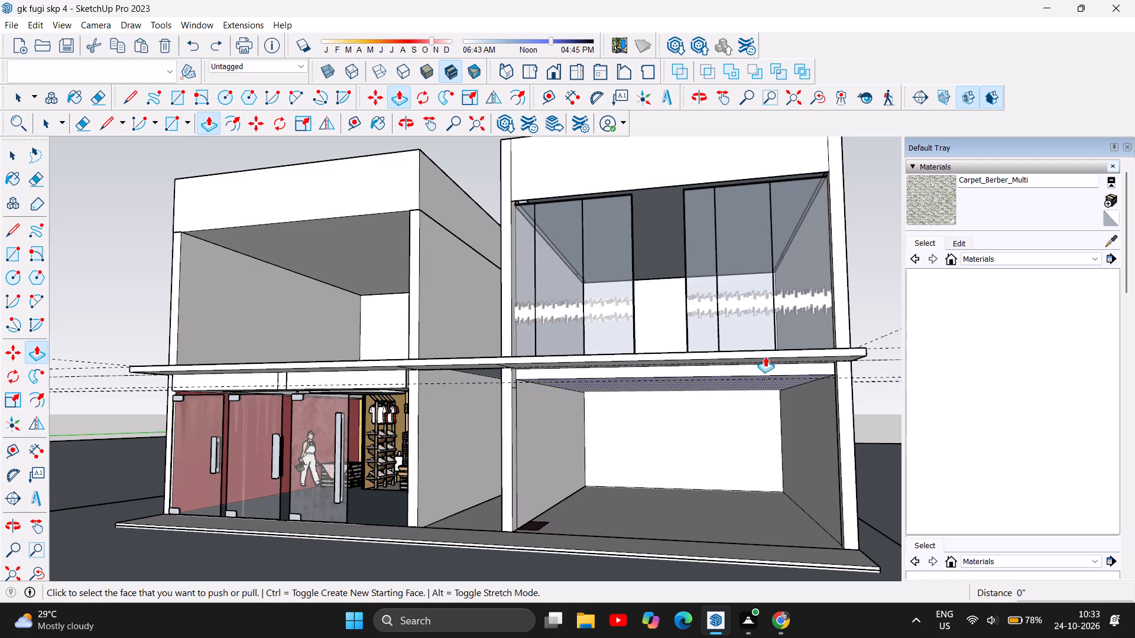
scroll(644, 441, down, 6)
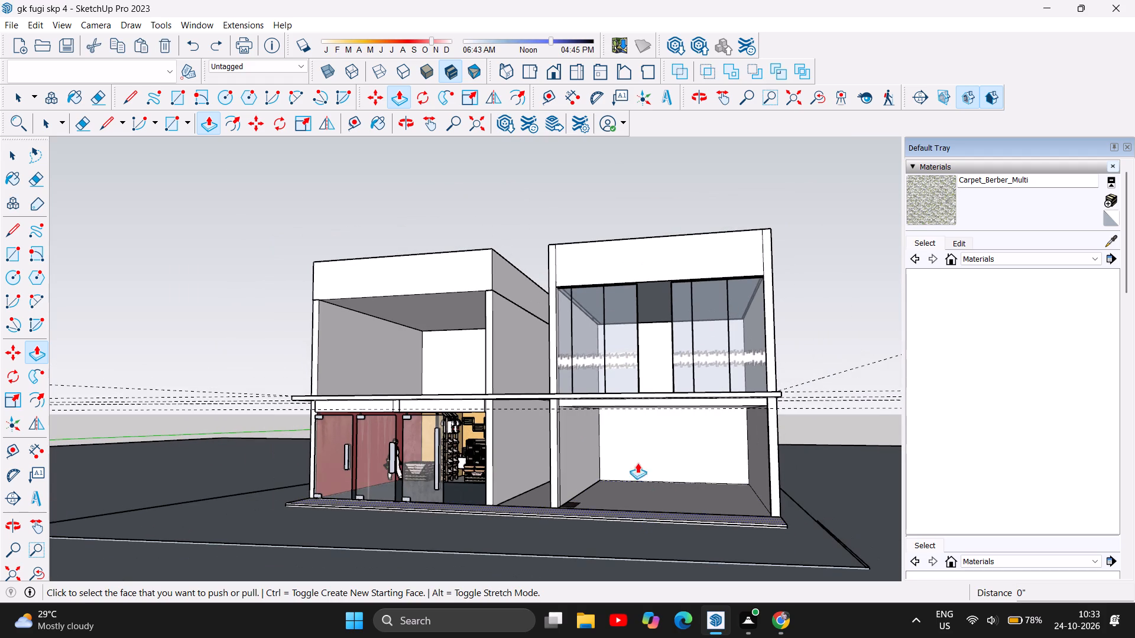
key(ctrl+z)
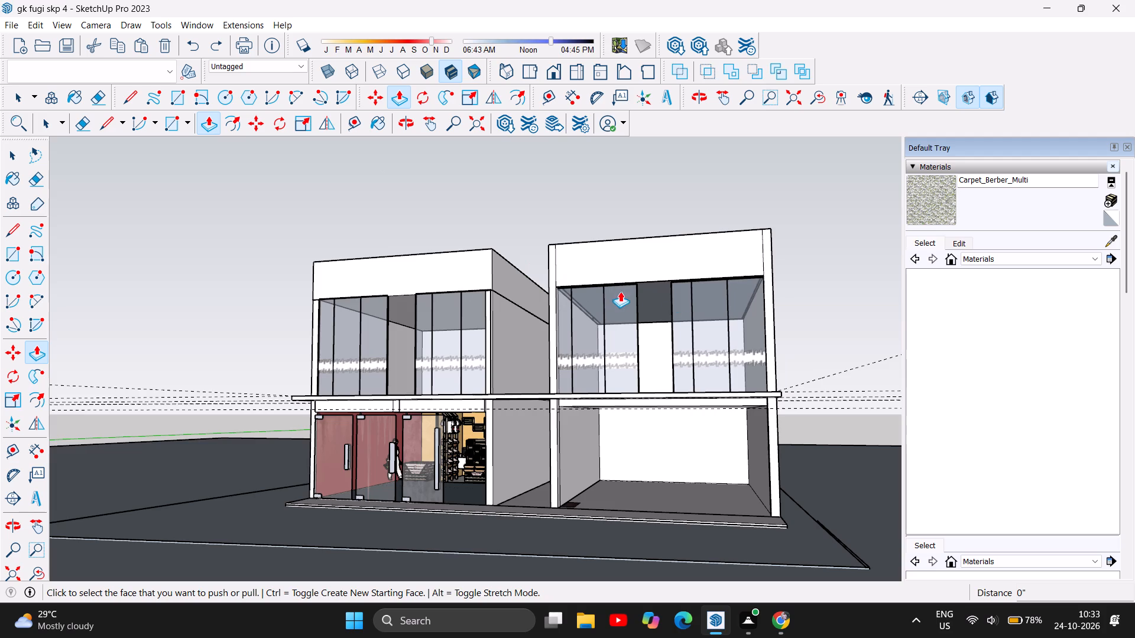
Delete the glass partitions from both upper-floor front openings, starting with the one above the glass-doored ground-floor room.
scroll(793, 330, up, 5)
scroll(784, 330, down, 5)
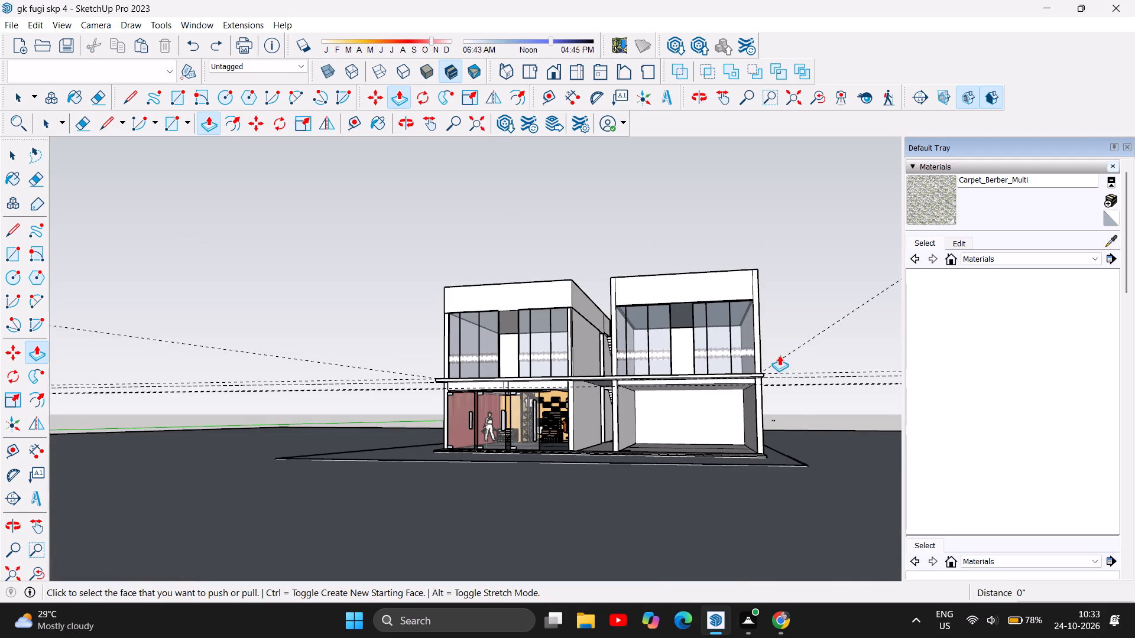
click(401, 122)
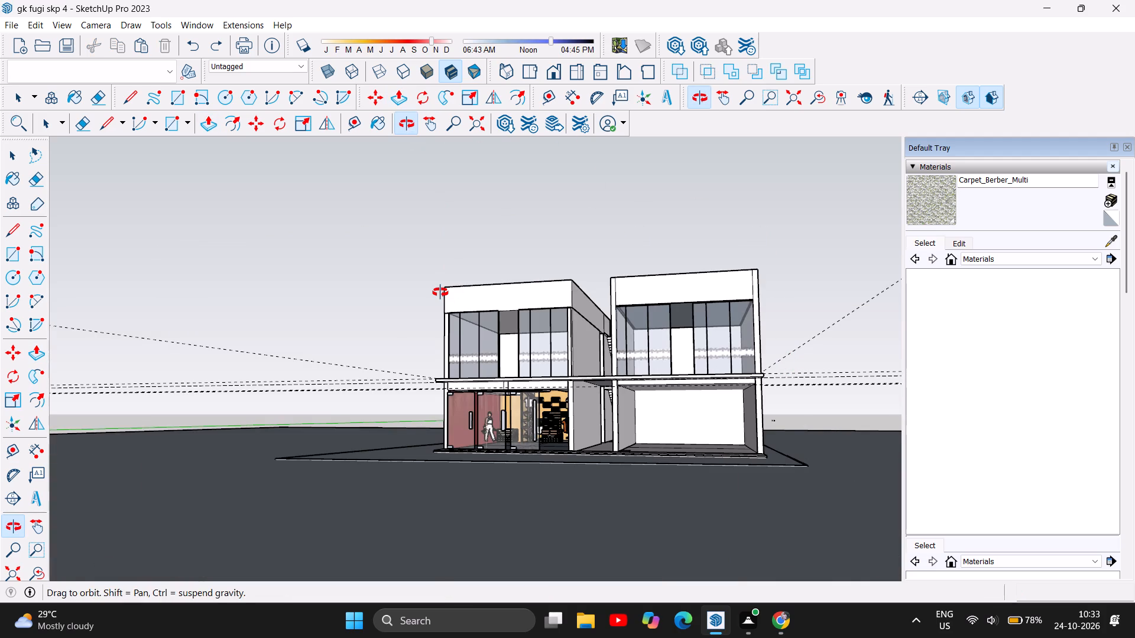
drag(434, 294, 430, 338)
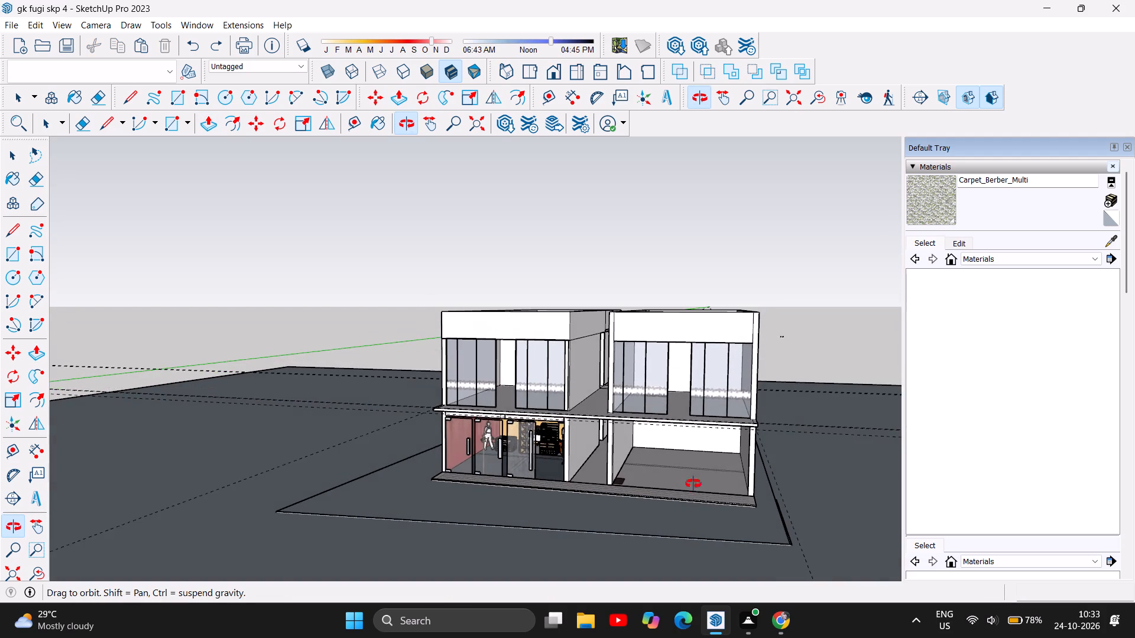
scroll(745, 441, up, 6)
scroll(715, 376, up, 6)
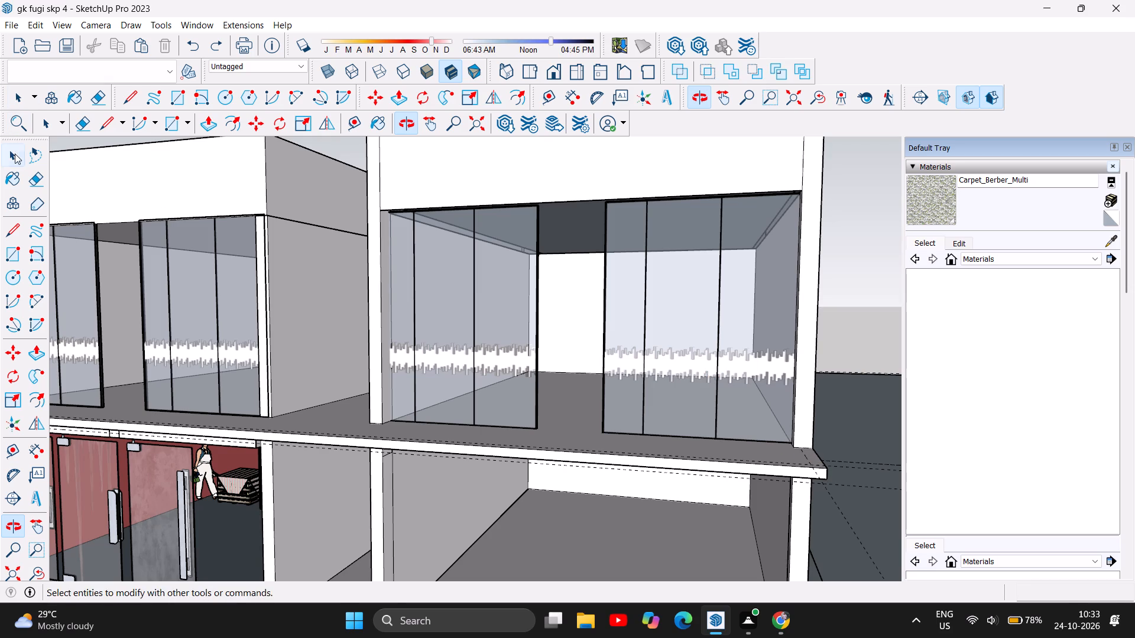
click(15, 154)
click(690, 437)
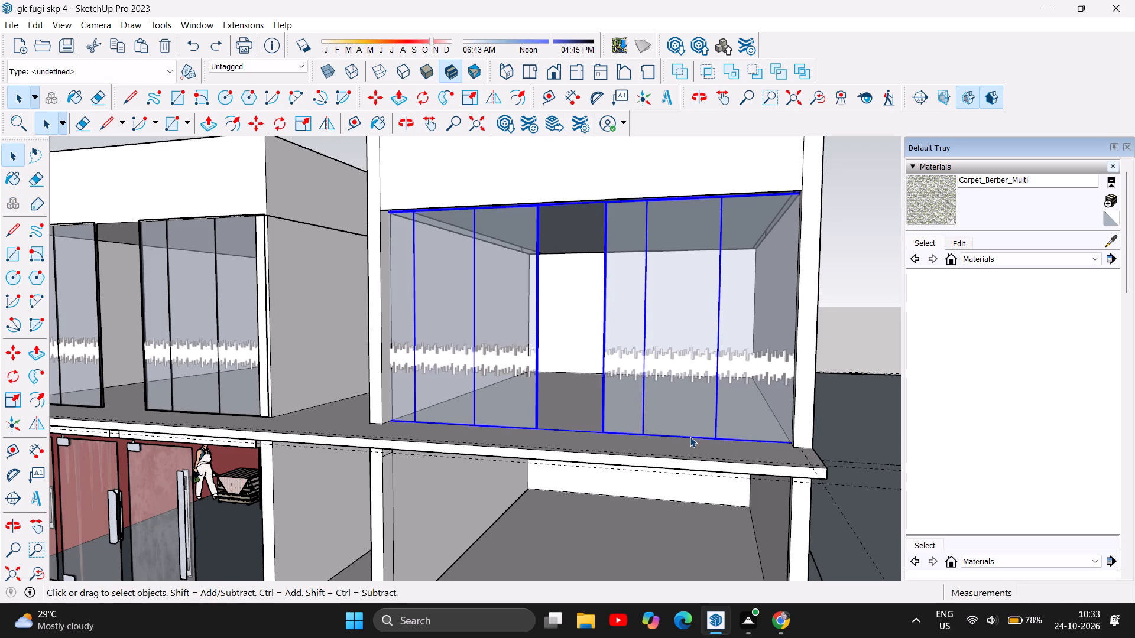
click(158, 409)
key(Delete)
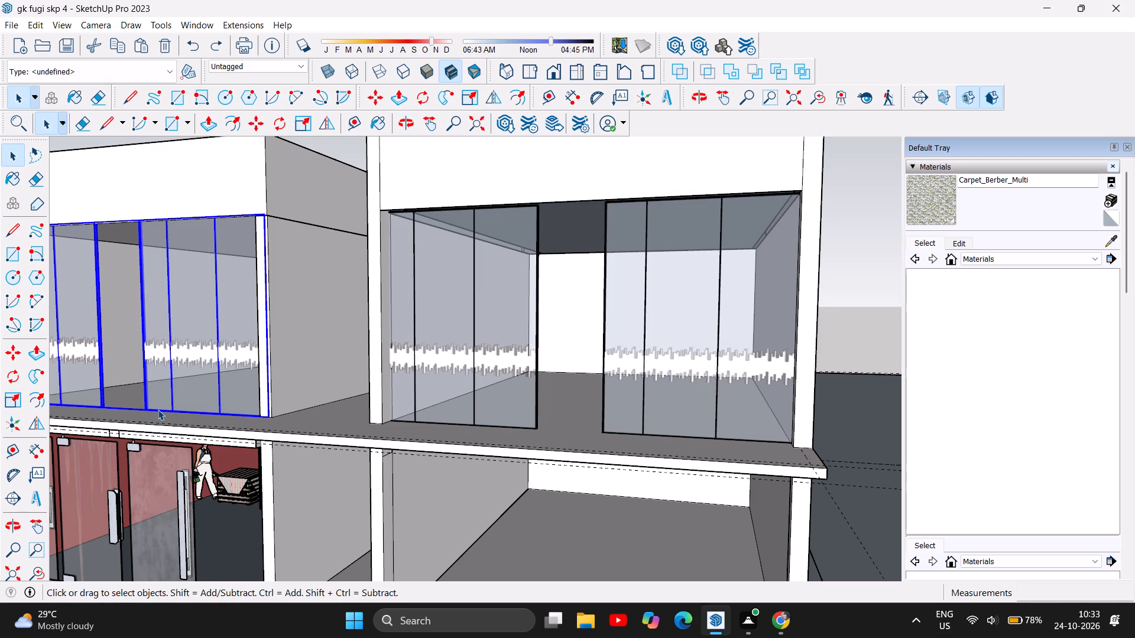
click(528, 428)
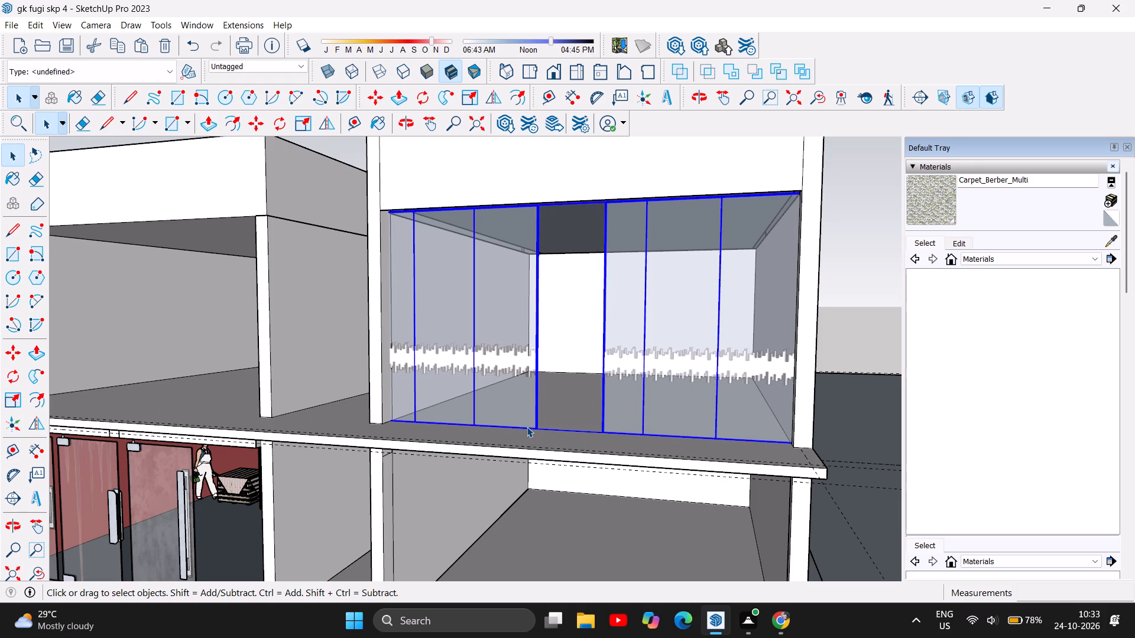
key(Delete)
Examine the ceiling and its side edges inside the upper-floor room above the open-fronted ground-floor room.
scroll(641, 423, up, 1)
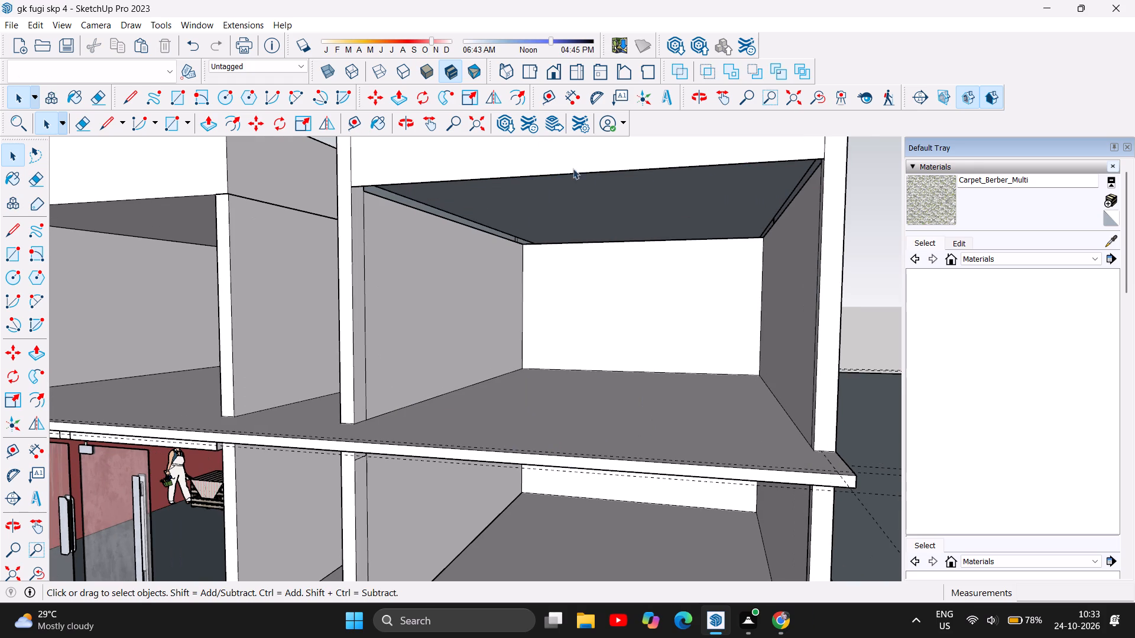
scroll(592, 180, up, 10)
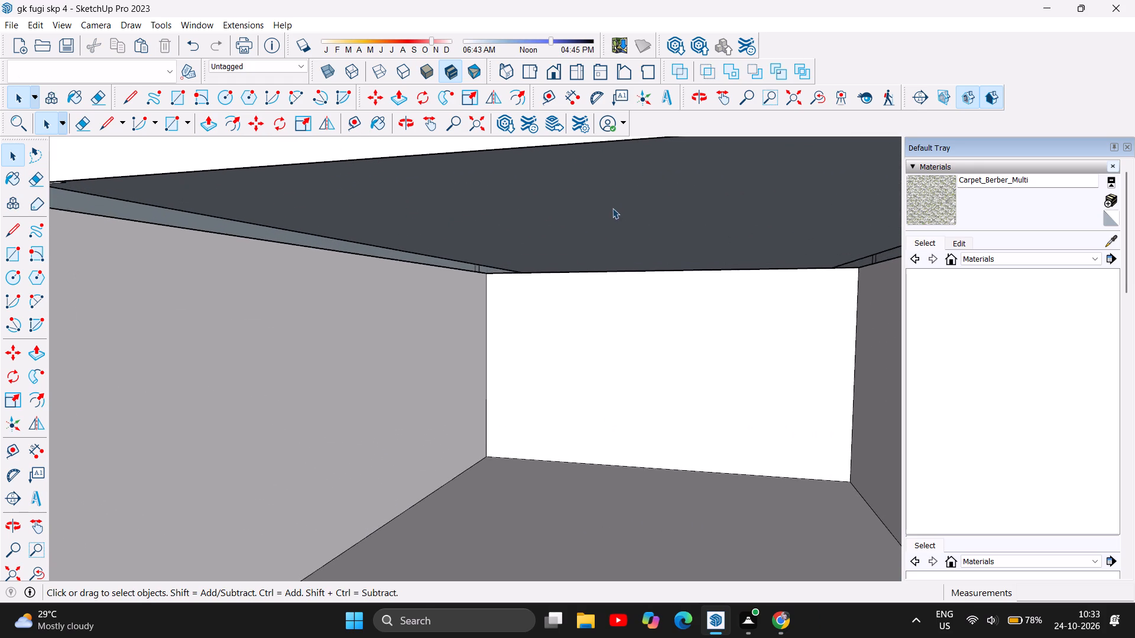
scroll(612, 208, up, 9)
scroll(621, 261, up, 6)
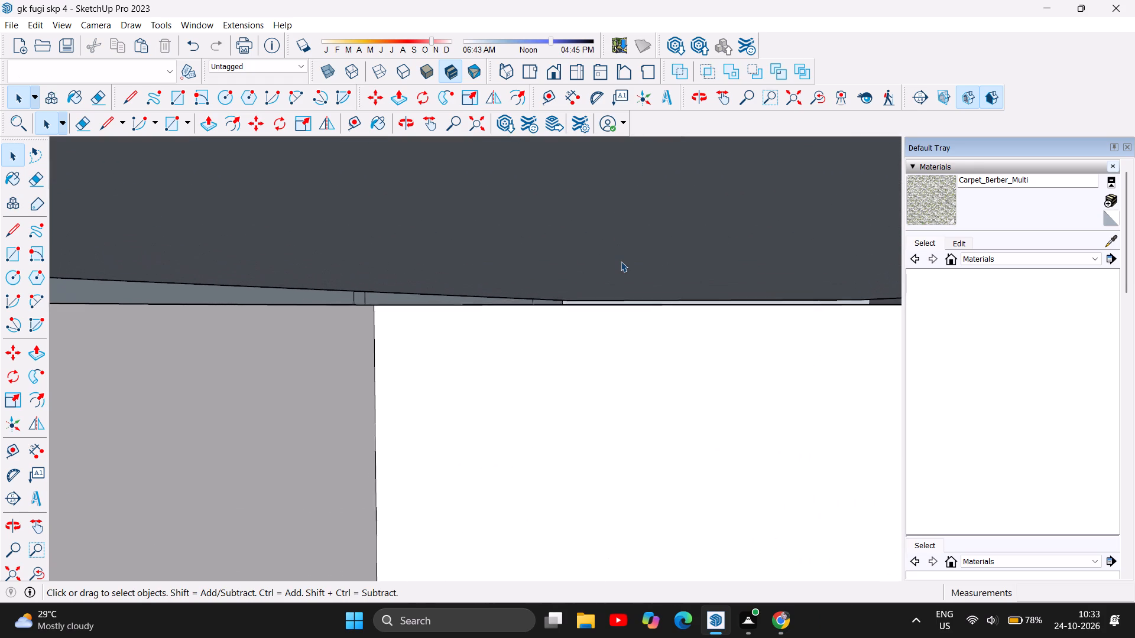
scroll(621, 261, up, 2)
scroll(621, 261, down, 19)
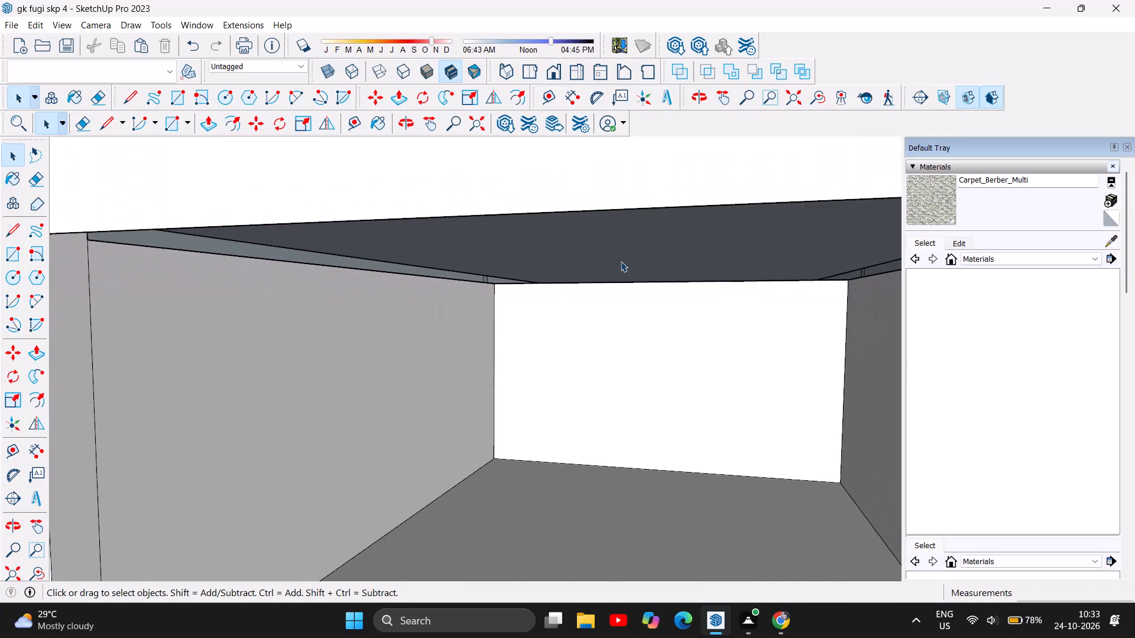
scroll(621, 261, down, 2)
scroll(597, 314, up, 5)
scroll(597, 314, down, 5)
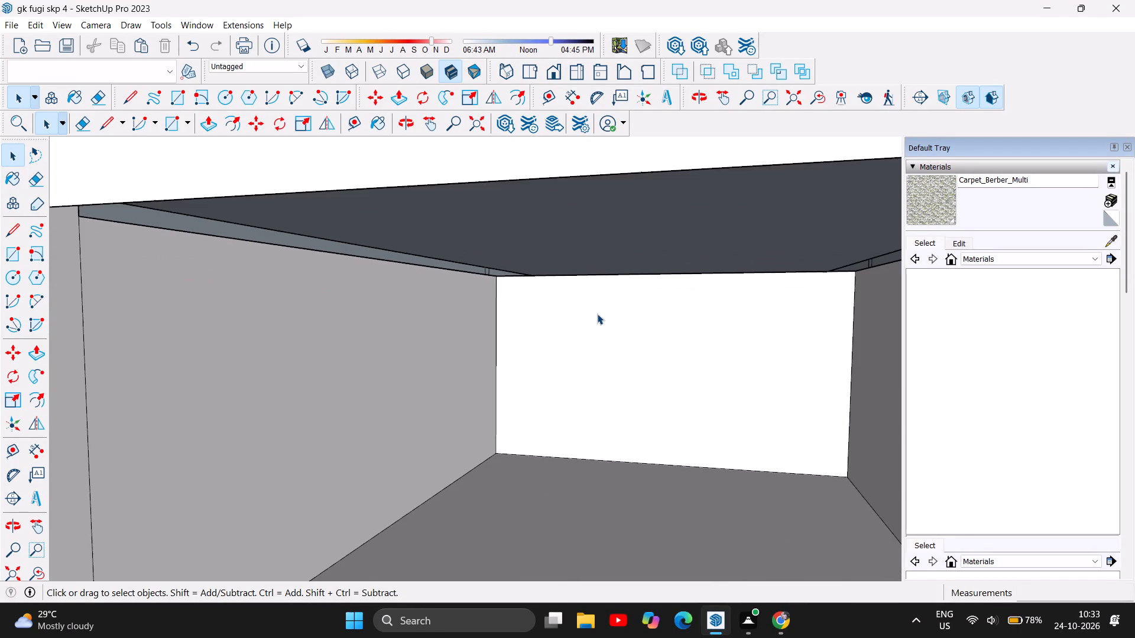
Review the whole building front with both upper-floor openings cleared, from a distance and close up.
scroll(597, 314, down, 18)
scroll(596, 314, down, 6)
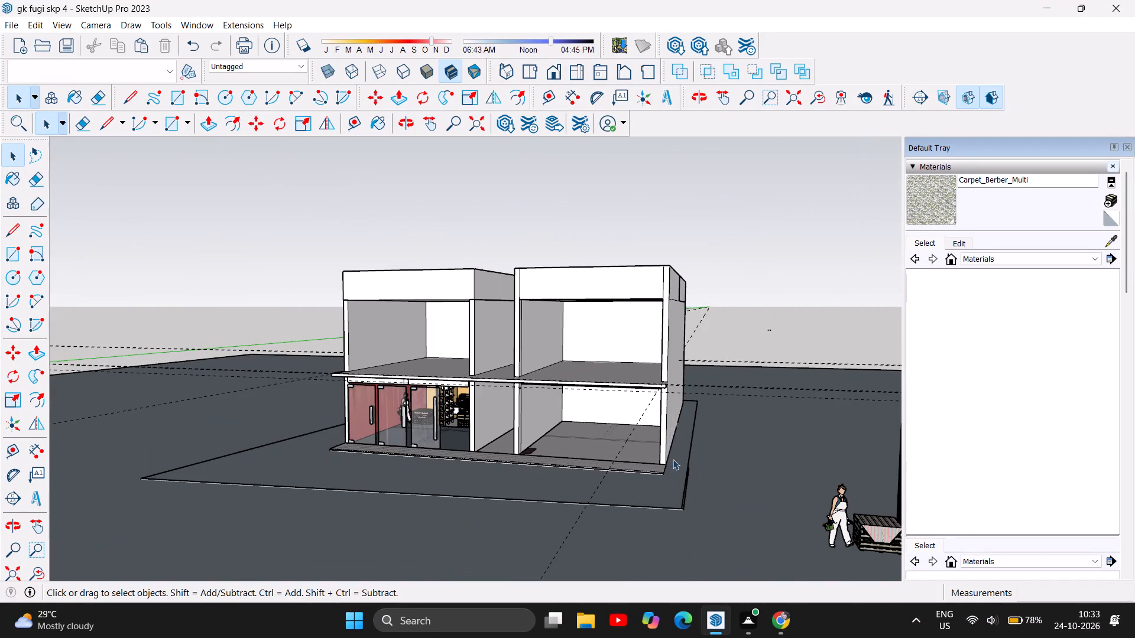
scroll(662, 463, up, 2)
scroll(661, 463, down, 5)
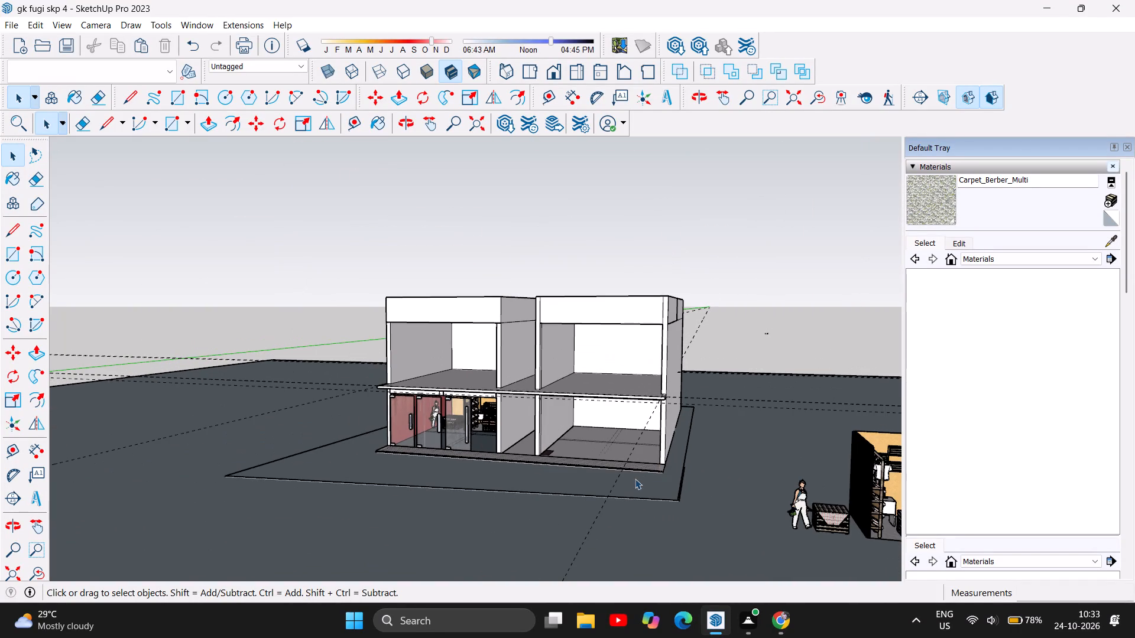
scroll(649, 484, up, 2)
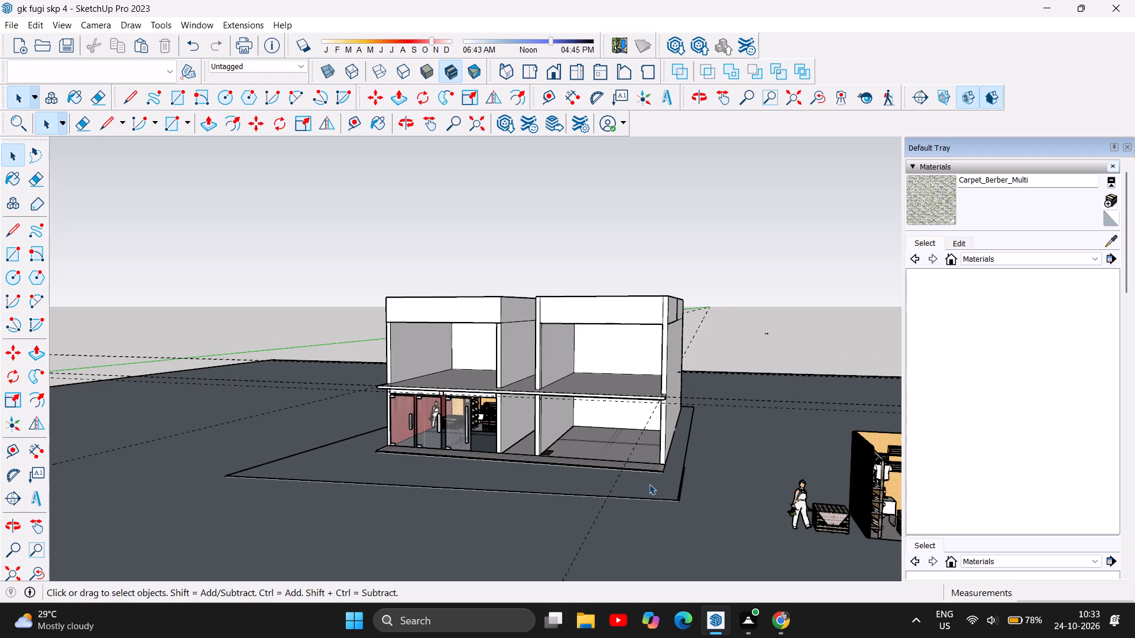
scroll(649, 484, up, 1)
scroll(649, 484, down, 5)
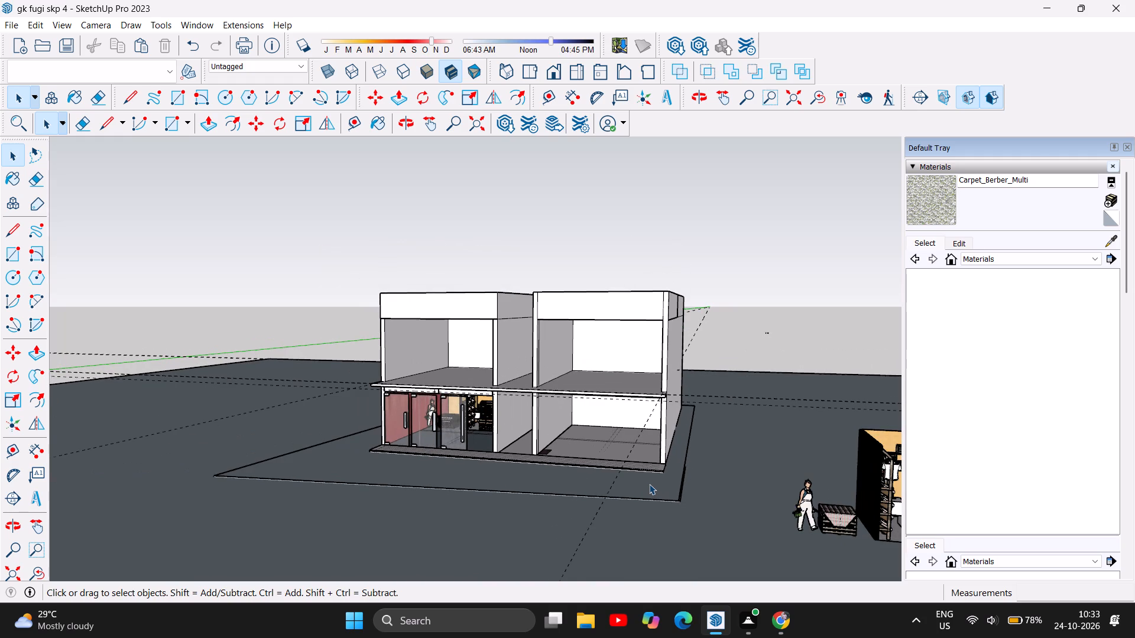
scroll(649, 484, down, 7)
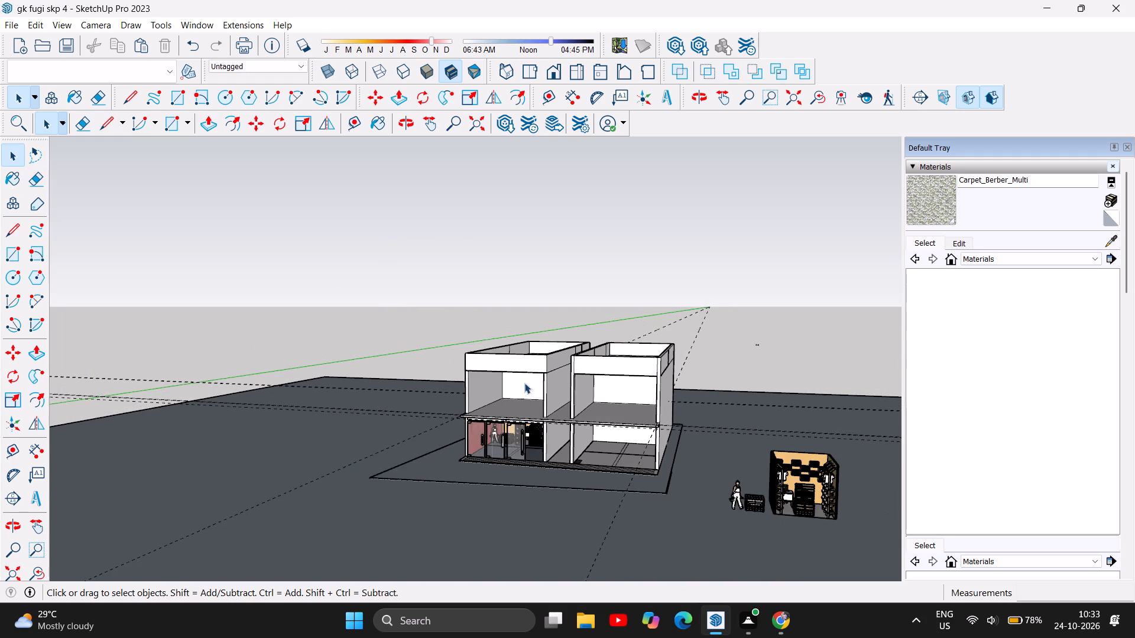
scroll(636, 481, up, 7)
scroll(620, 422, up, 11)
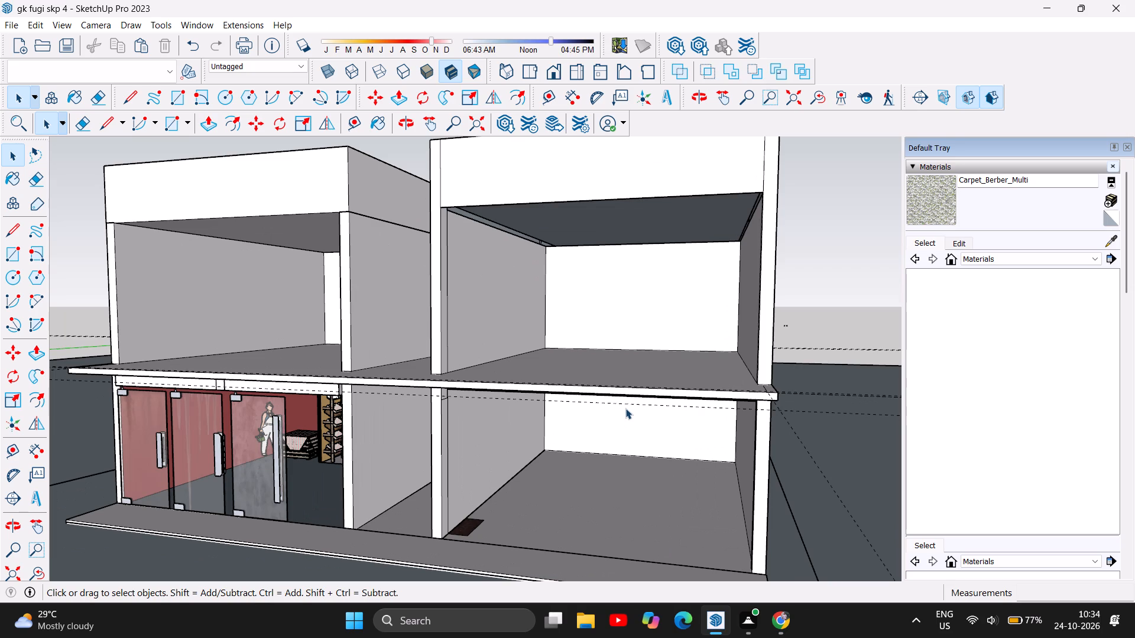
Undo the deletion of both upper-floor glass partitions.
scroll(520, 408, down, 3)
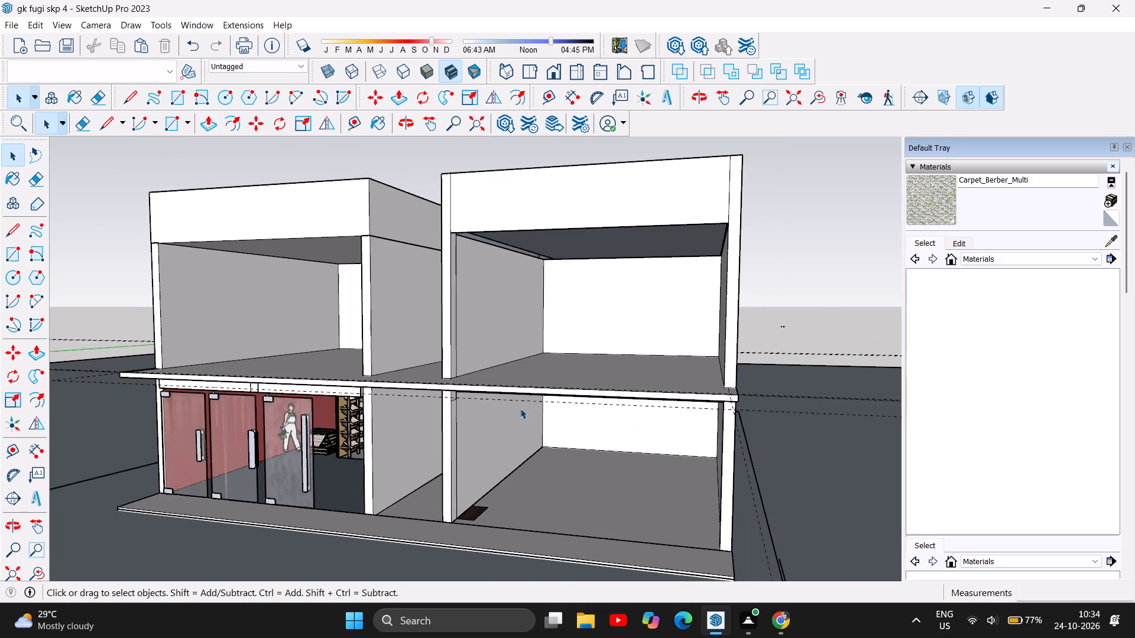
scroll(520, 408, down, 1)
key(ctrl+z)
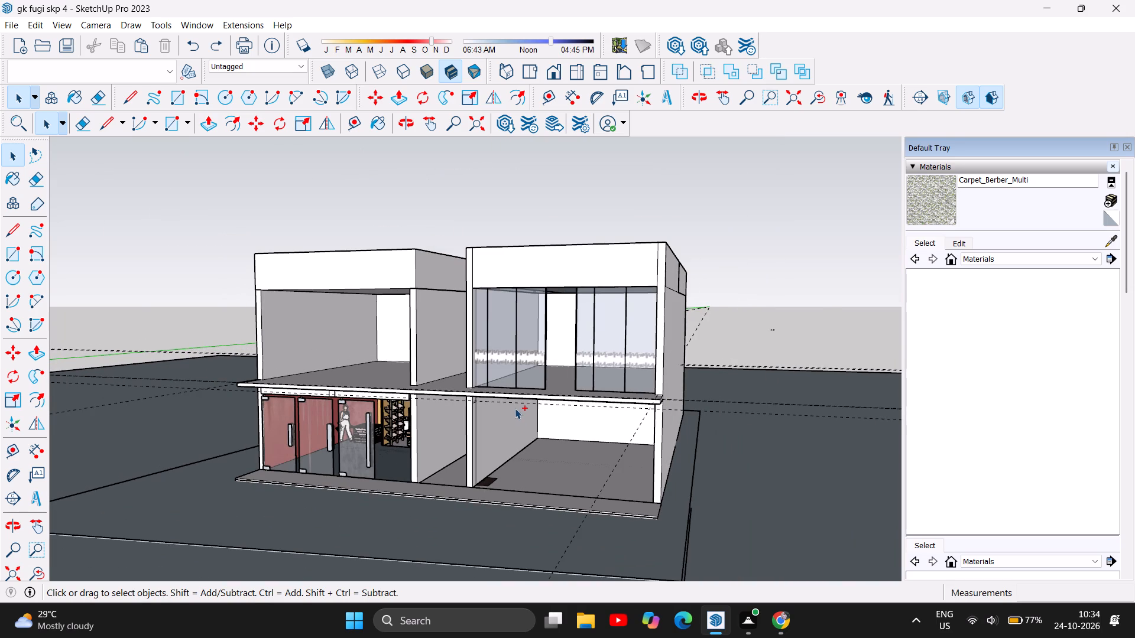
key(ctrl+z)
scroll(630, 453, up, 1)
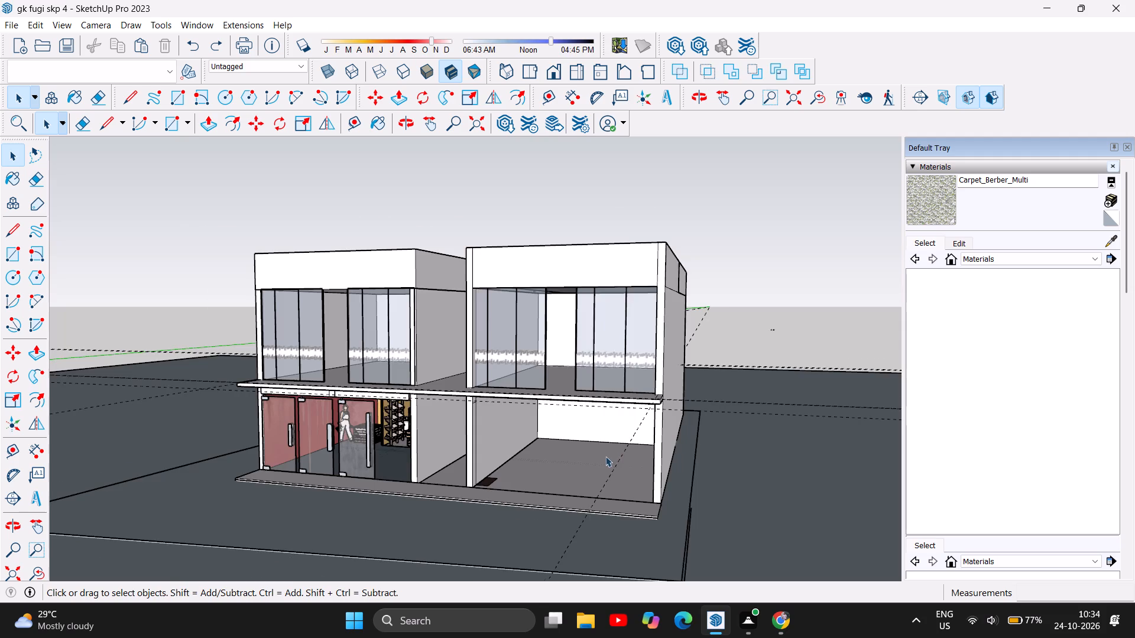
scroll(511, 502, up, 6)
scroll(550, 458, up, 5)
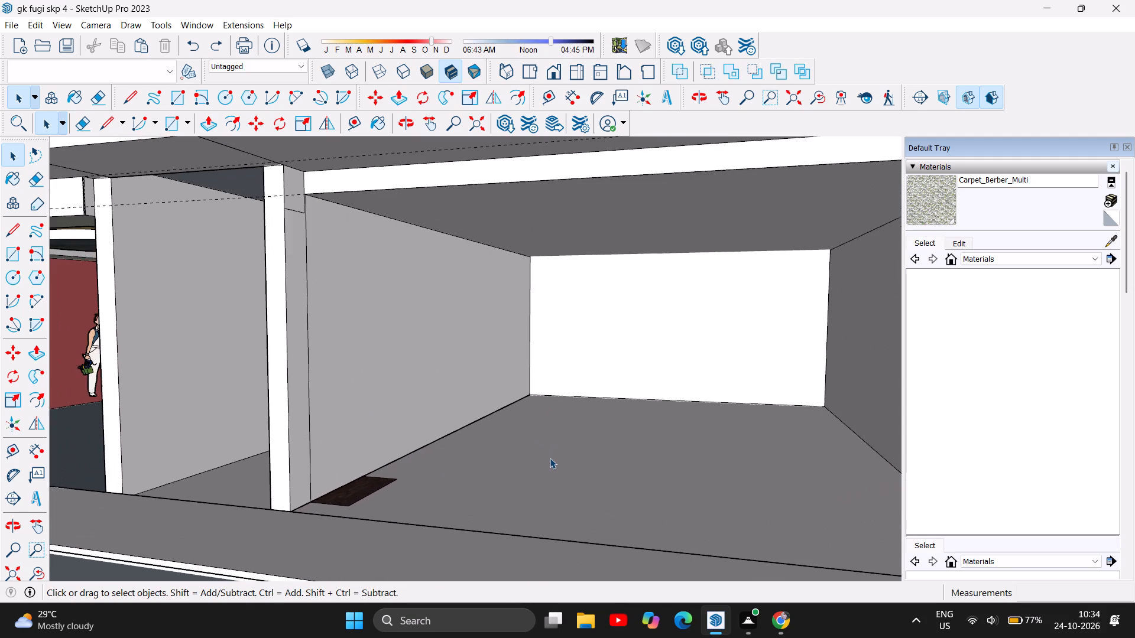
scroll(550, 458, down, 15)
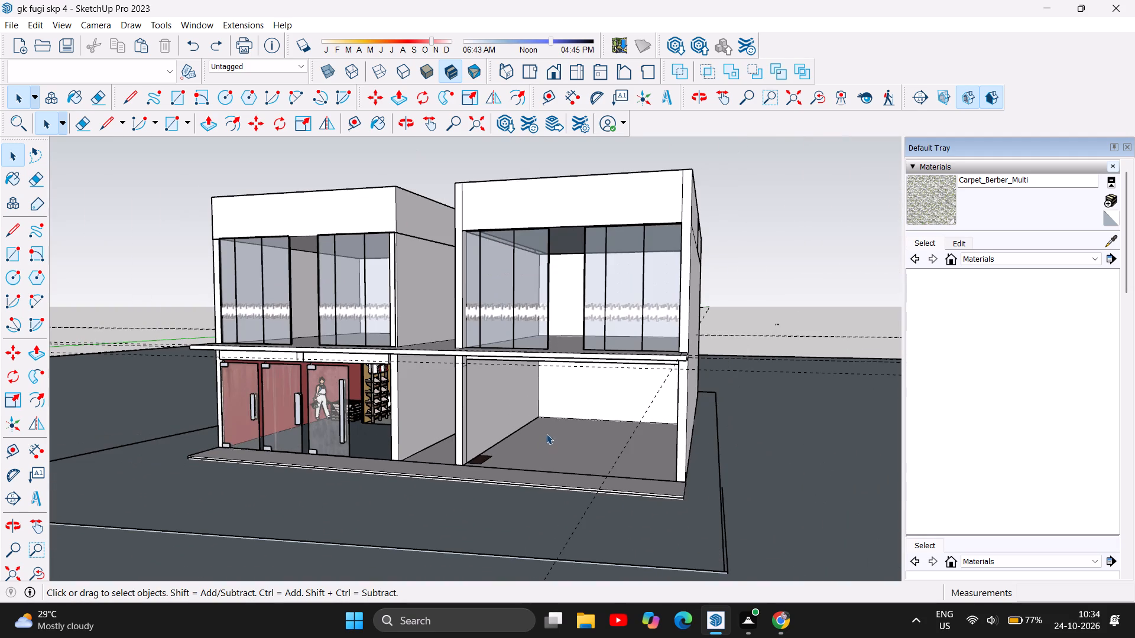
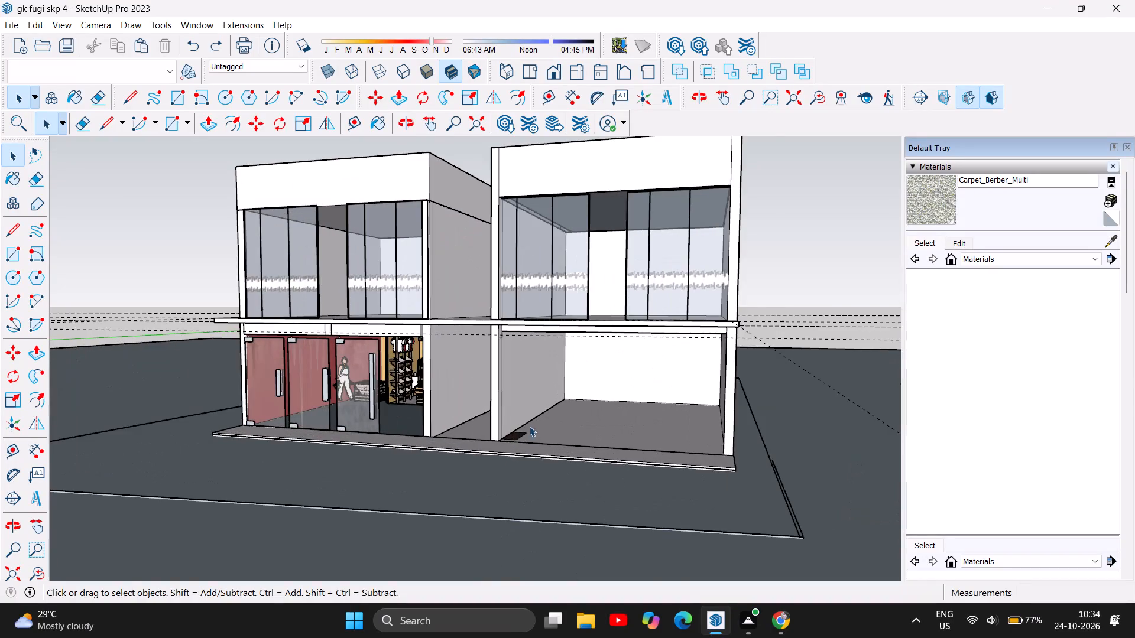
Scale the small marble tile uniformly to more than twice its size on the open-fronted ground-floor room's floor, keeping its front wall-side corner fixed.
scroll(527, 423, up, 10)
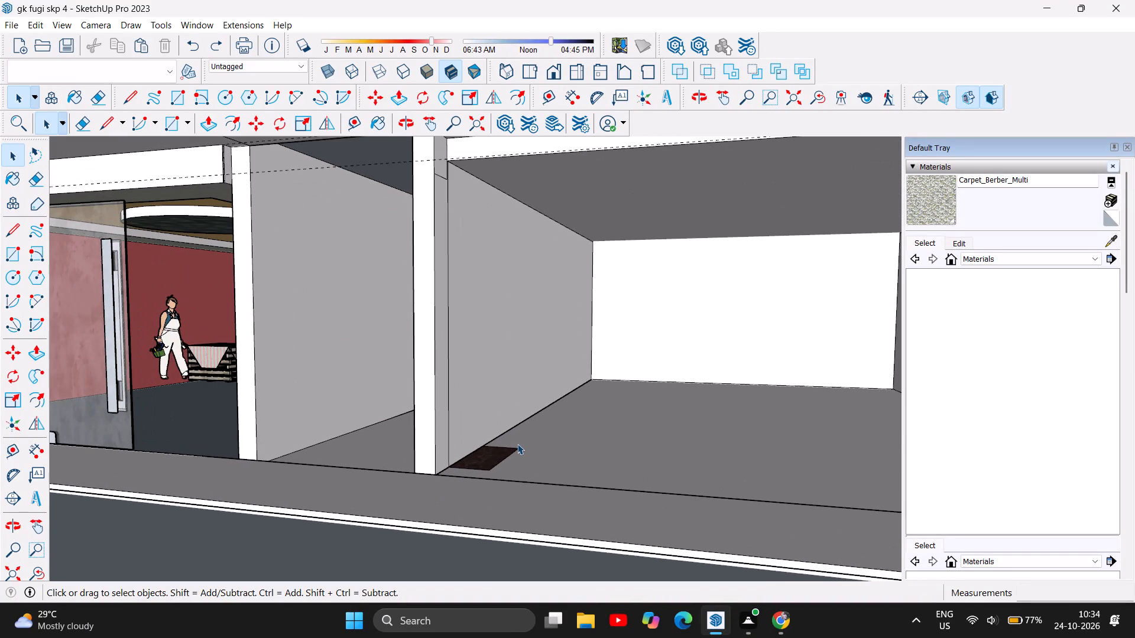
scroll(559, 496, up, 3)
click(469, 454)
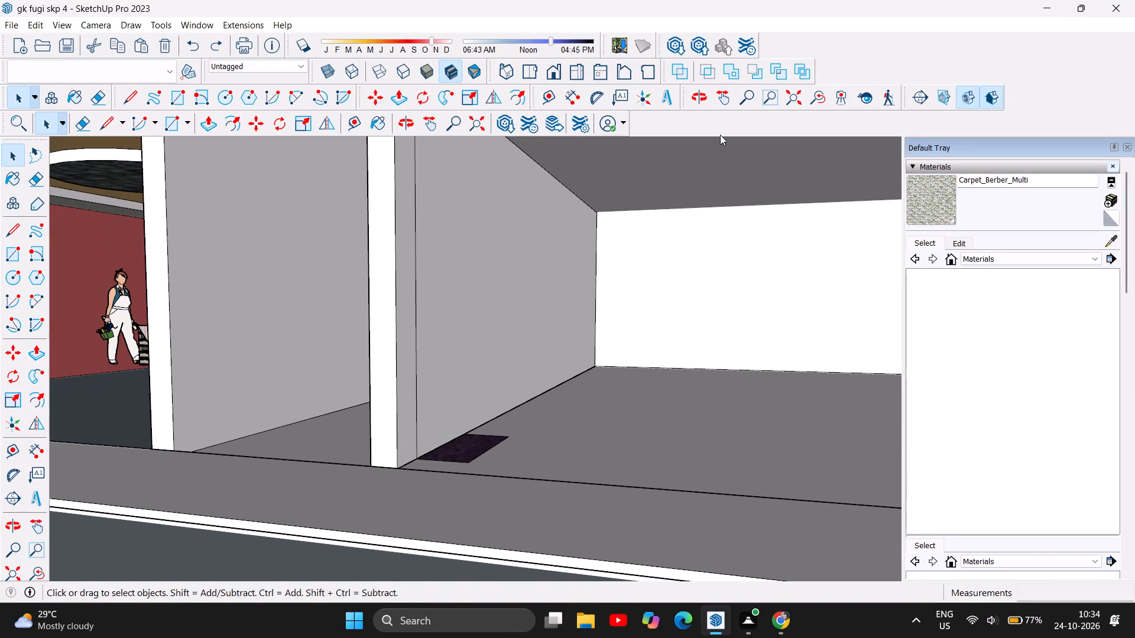
click(410, 122)
drag(472, 262, 469, 269)
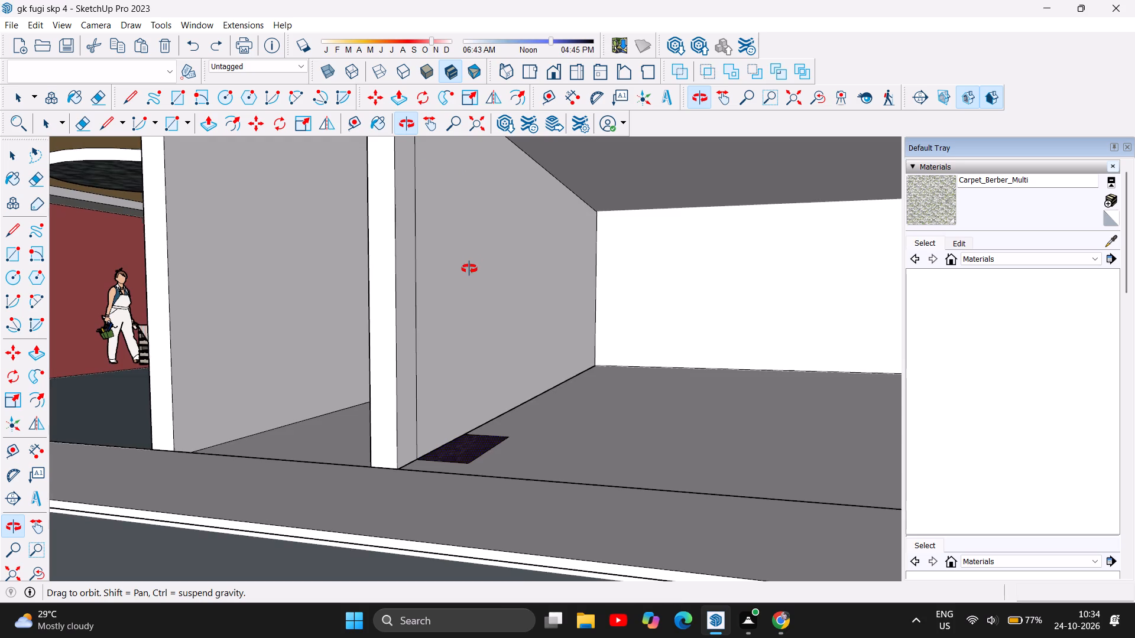
drag(469, 269, 478, 350)
scroll(598, 344, down, 4)
scroll(641, 486, up, 5)
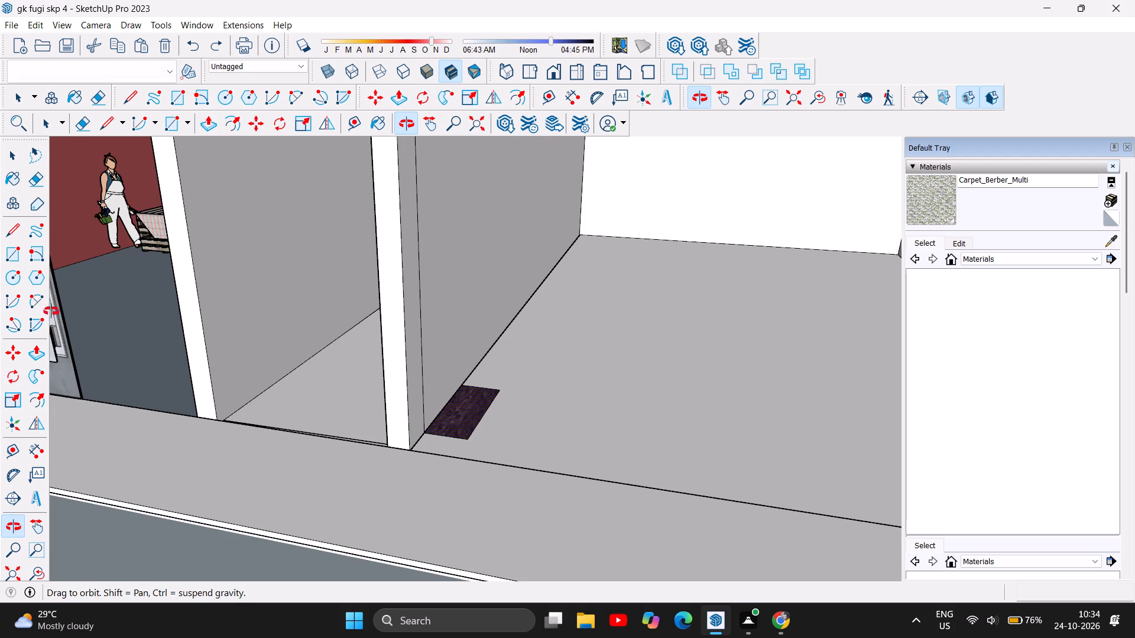
click(13, 402)
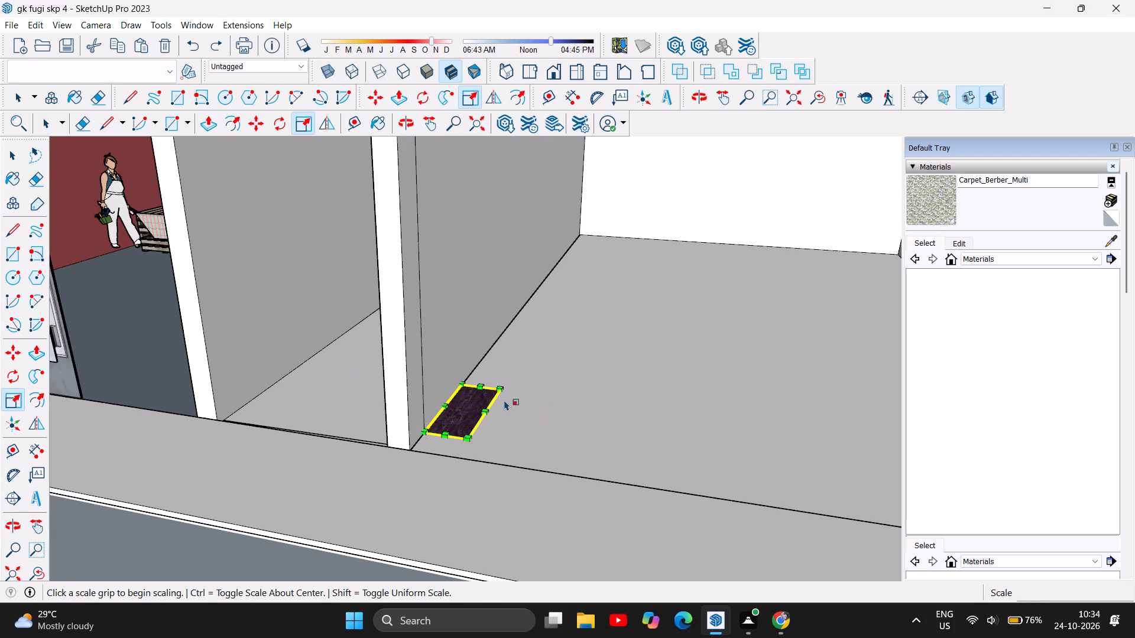
drag(500, 389, 528, 395)
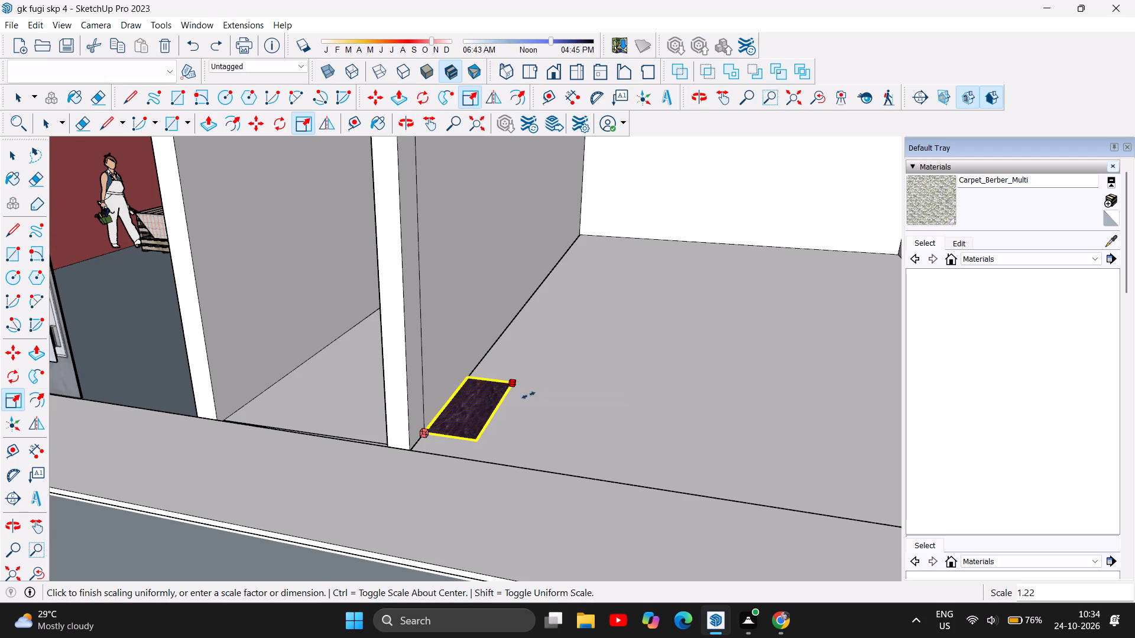
drag(528, 395, 628, 366)
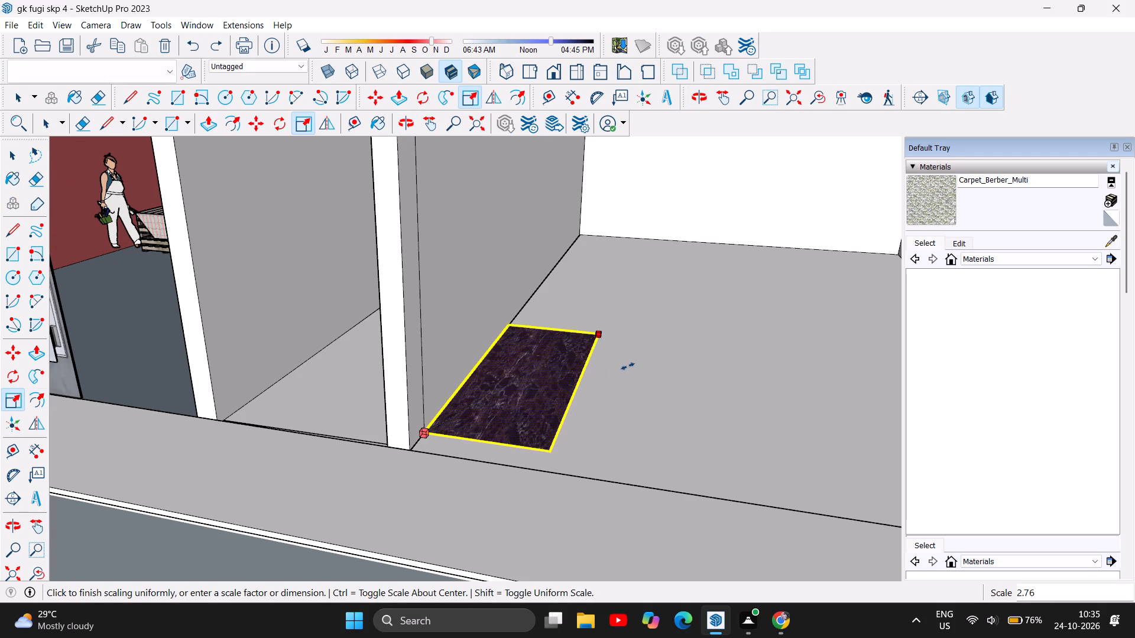
drag(628, 366, 643, 363)
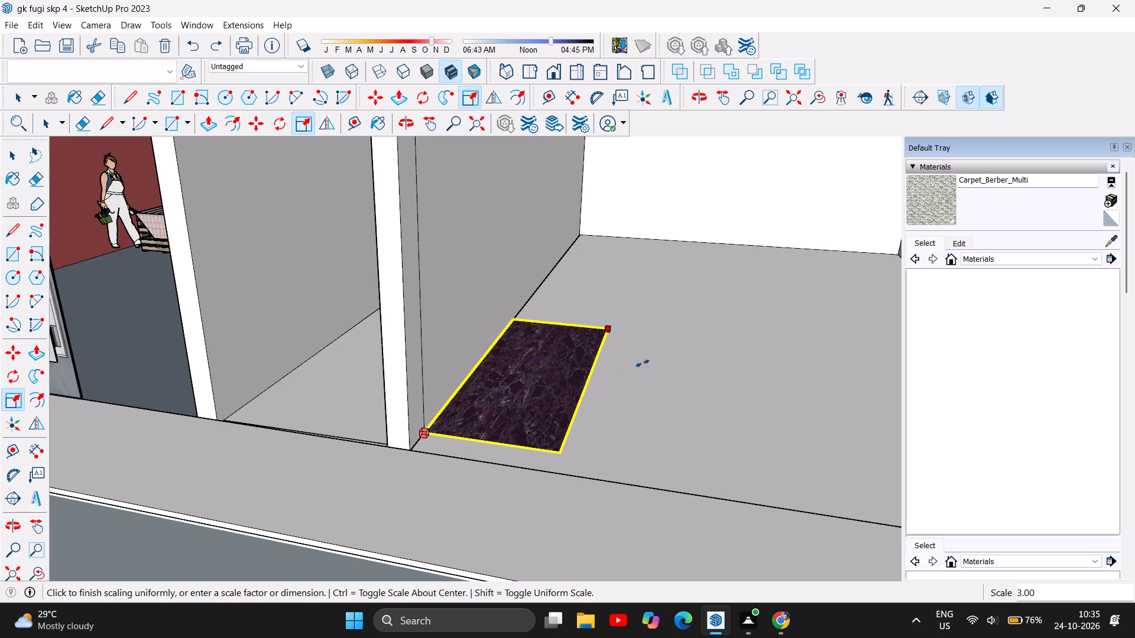
drag(643, 363, 860, 338)
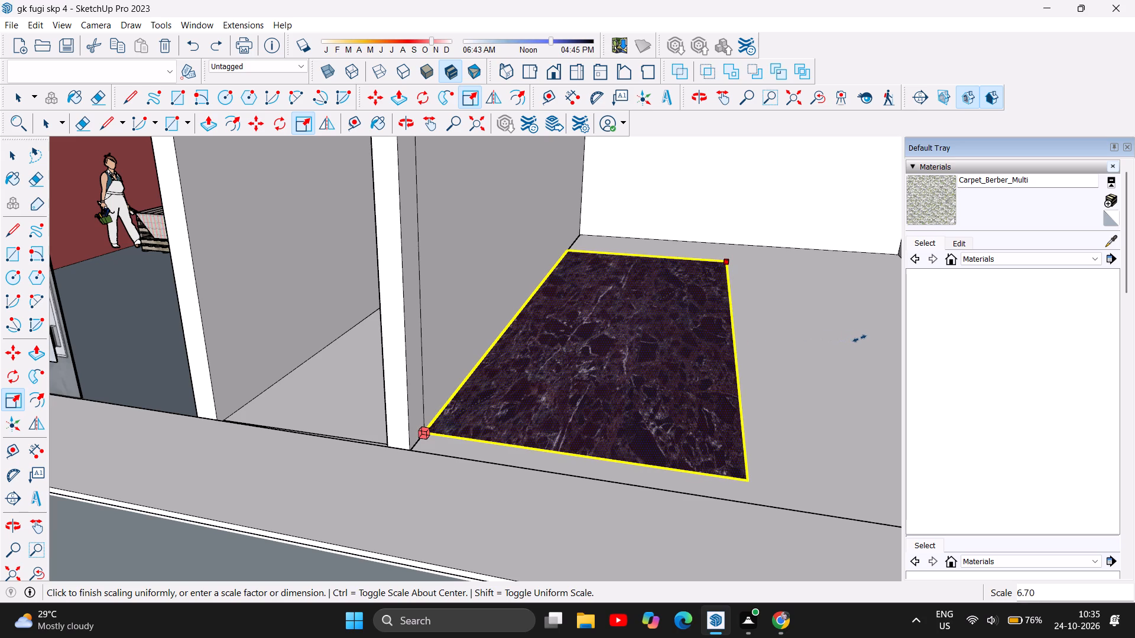
drag(860, 338, 632, 388)
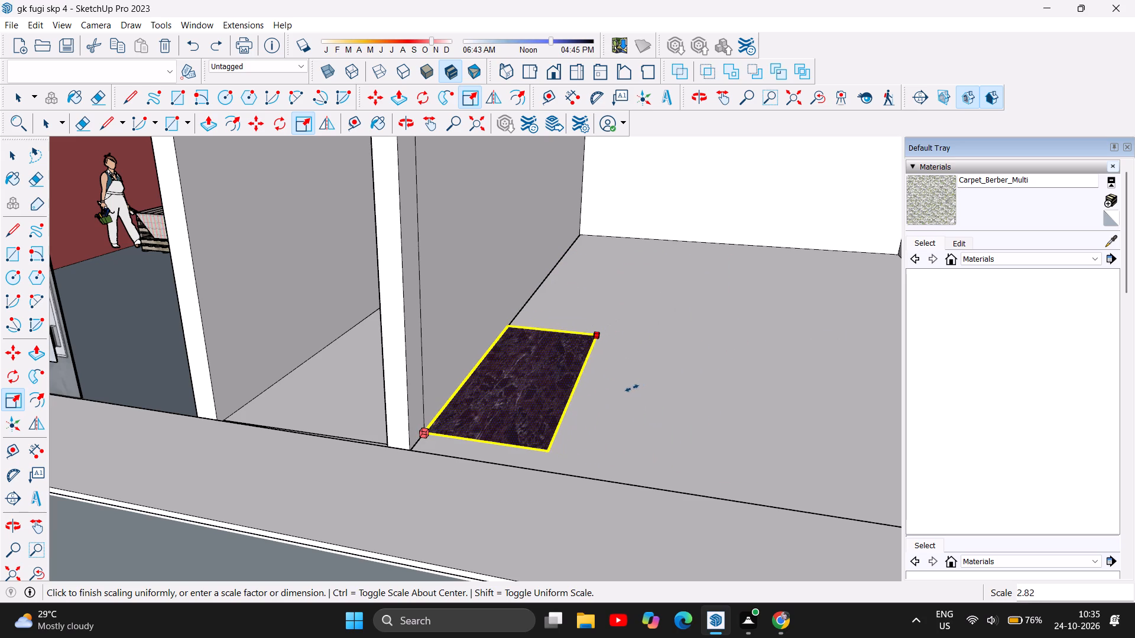
drag(632, 388, 625, 388)
scroll(492, 431, up, 1)
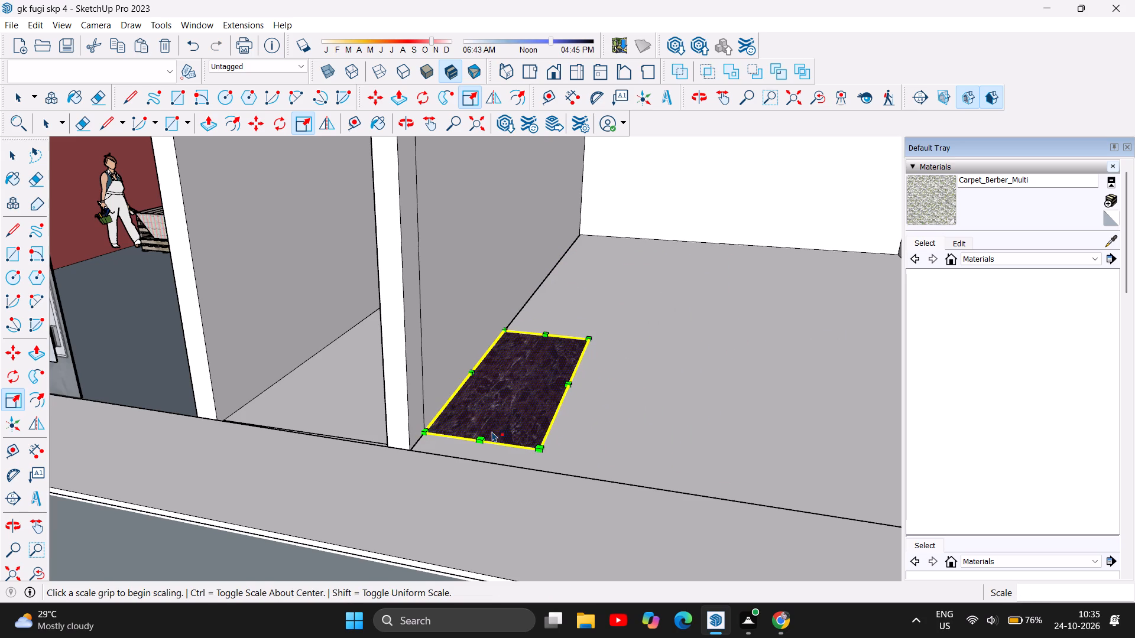
Stretch the marble tile's front edge forward to meet the front edge of the room's floor.
scroll(492, 431, up, 3)
drag(475, 450, 463, 466)
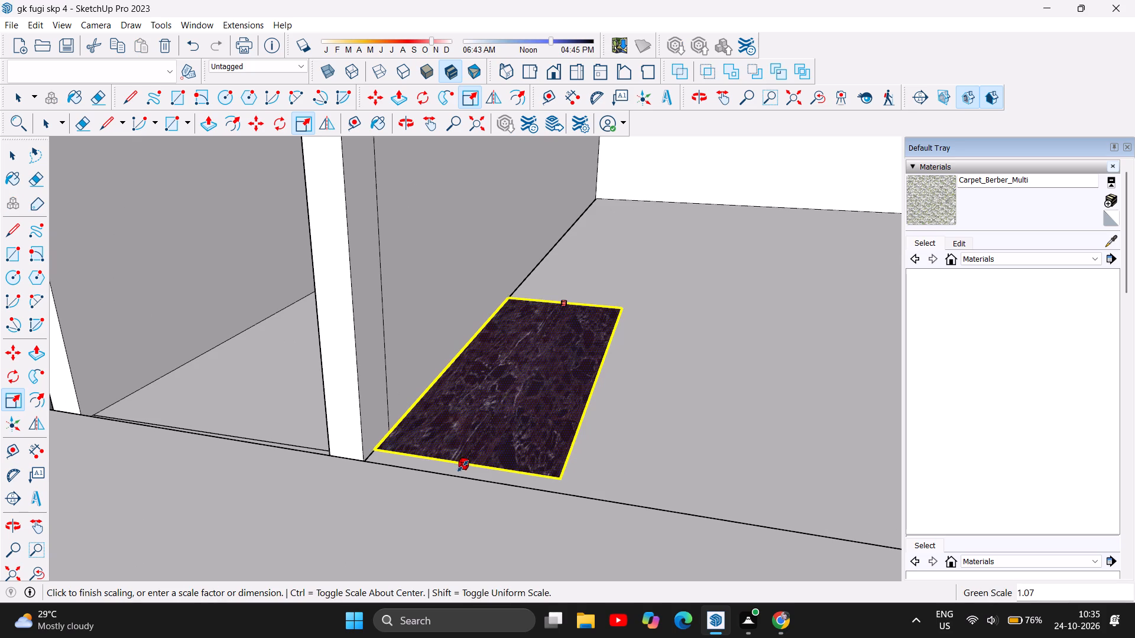
drag(463, 466, 453, 477)
scroll(512, 411, up, 2)
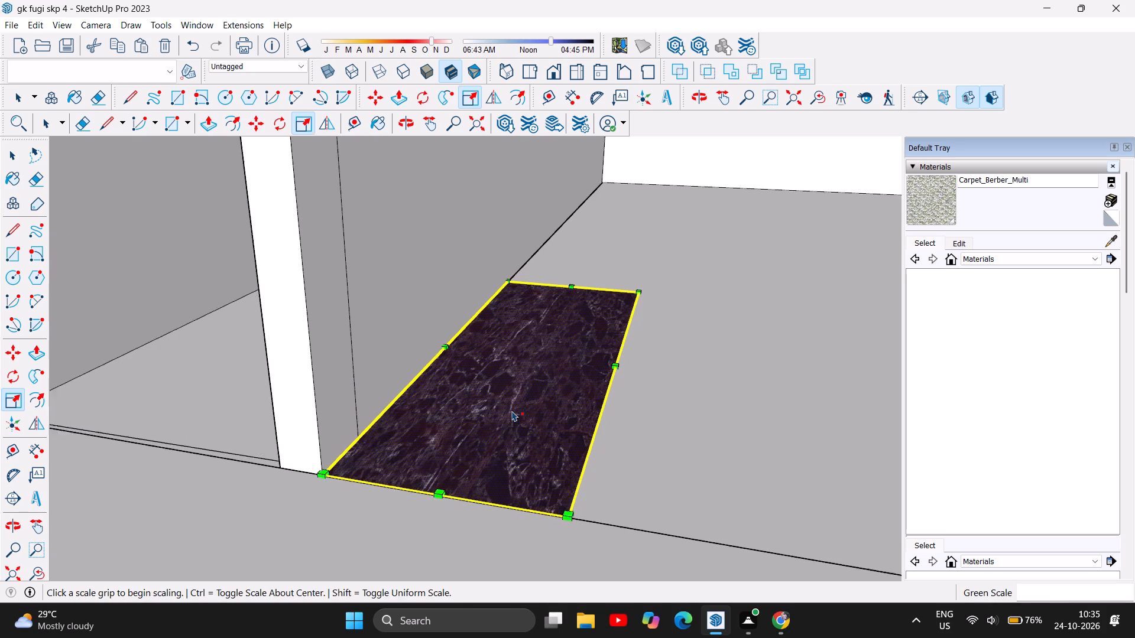
Copy the enlarged marble tile and place the copy edge to edge beside it along the floor's front edge.
scroll(512, 411, up, 2)
scroll(504, 413, down, 14)
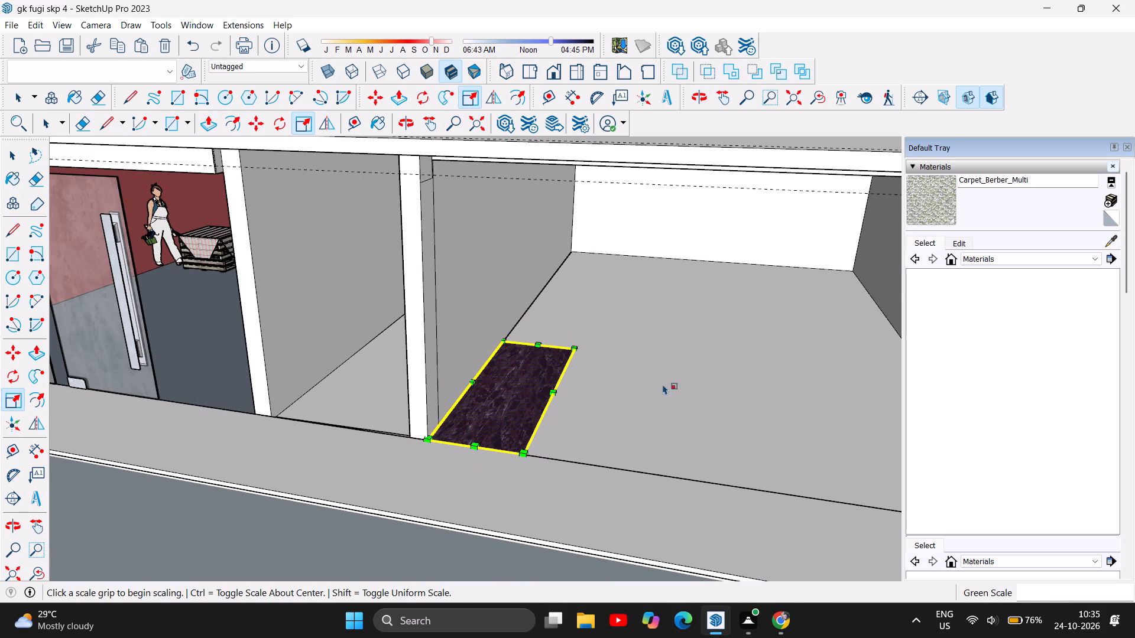
key(ctrl+c)
key(ctrl+v)
ctrl+click(758, 372)
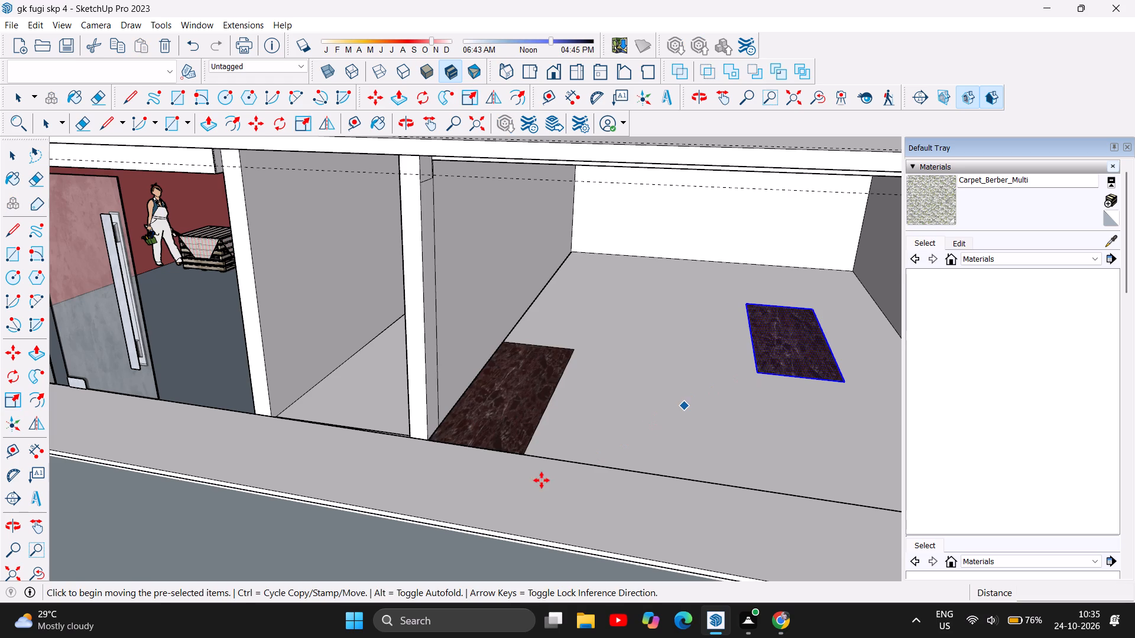
click(521, 452)
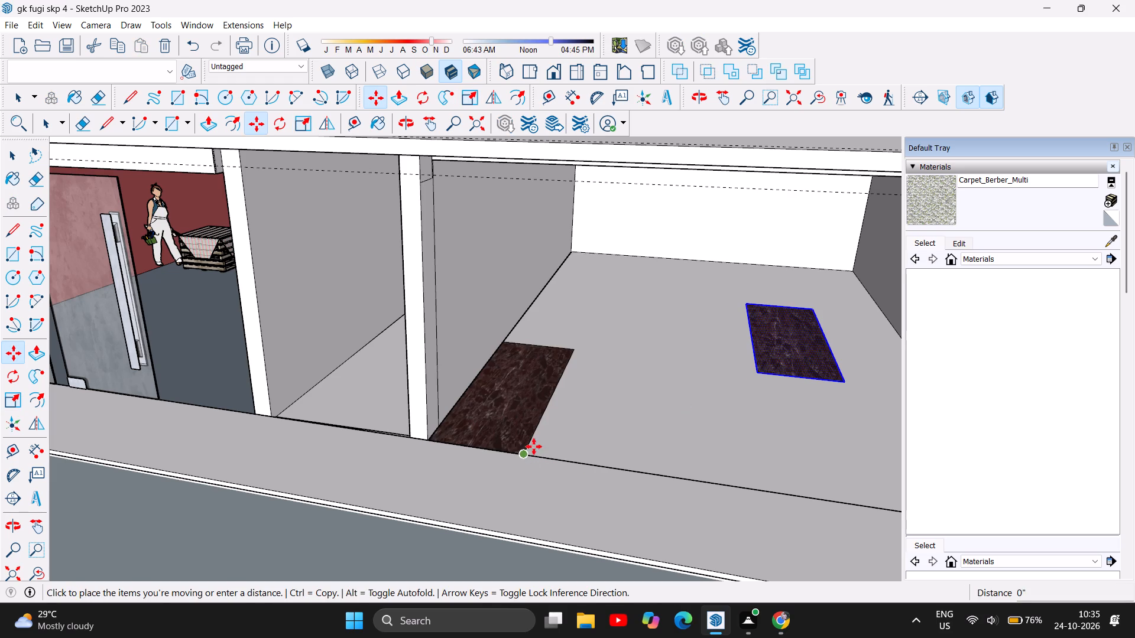
click(558, 455)
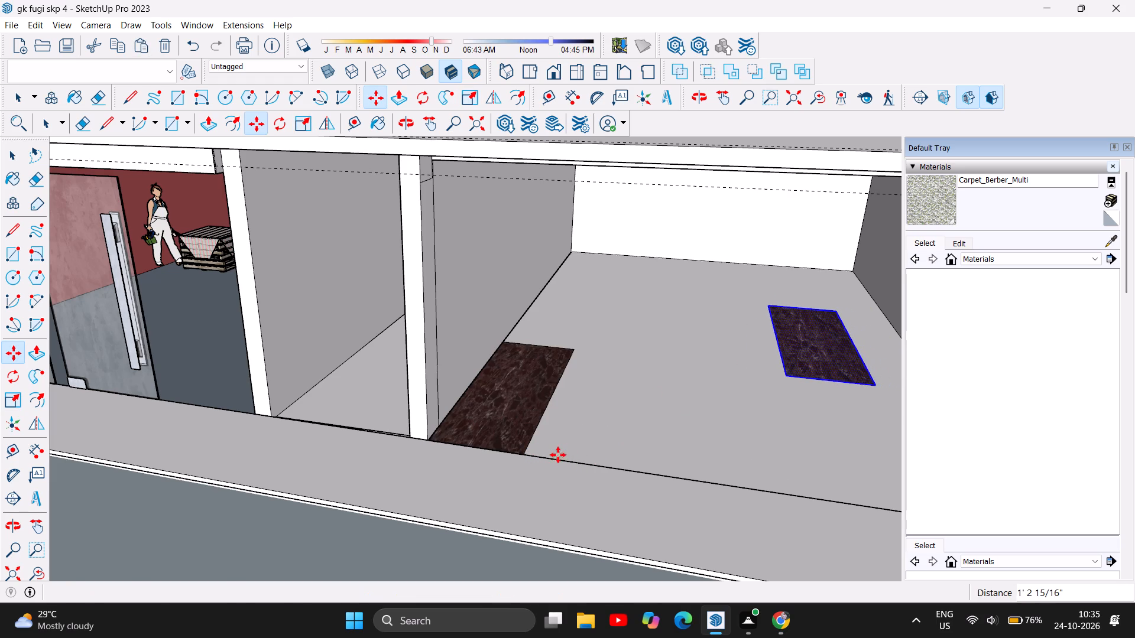
click(789, 375)
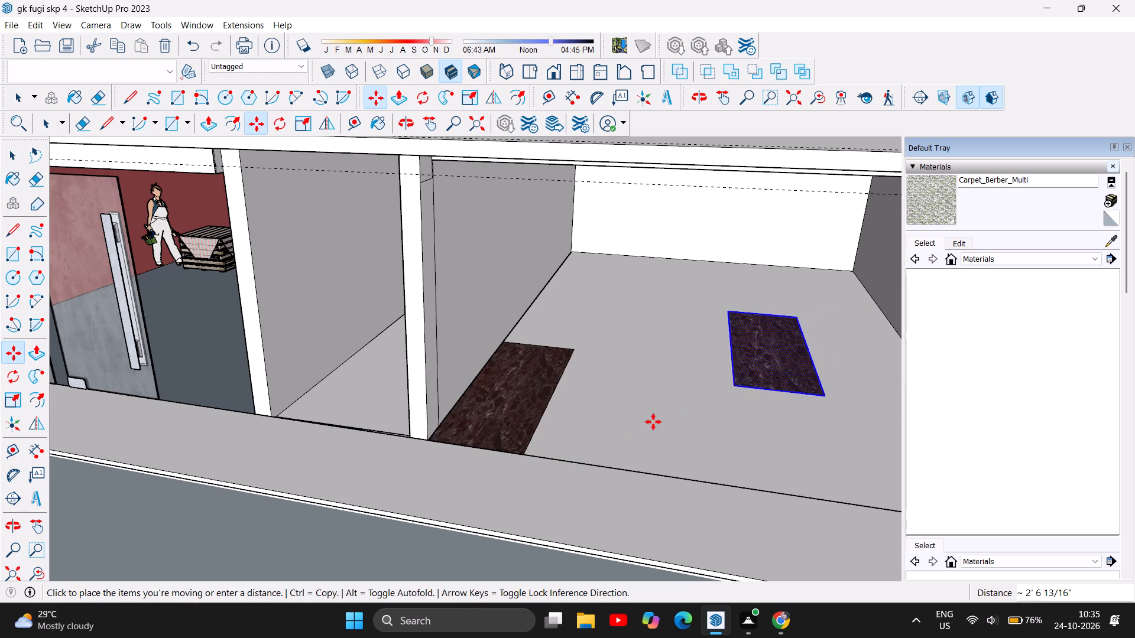
click(521, 457)
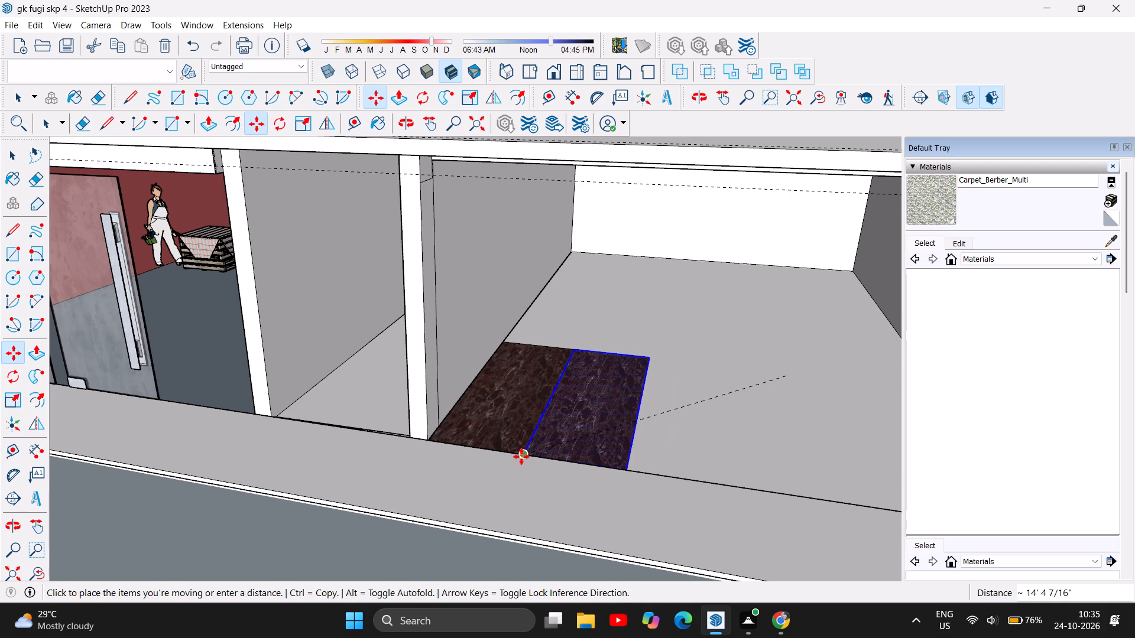
scroll(647, 318, up, 3)
scroll(605, 321, down, 5)
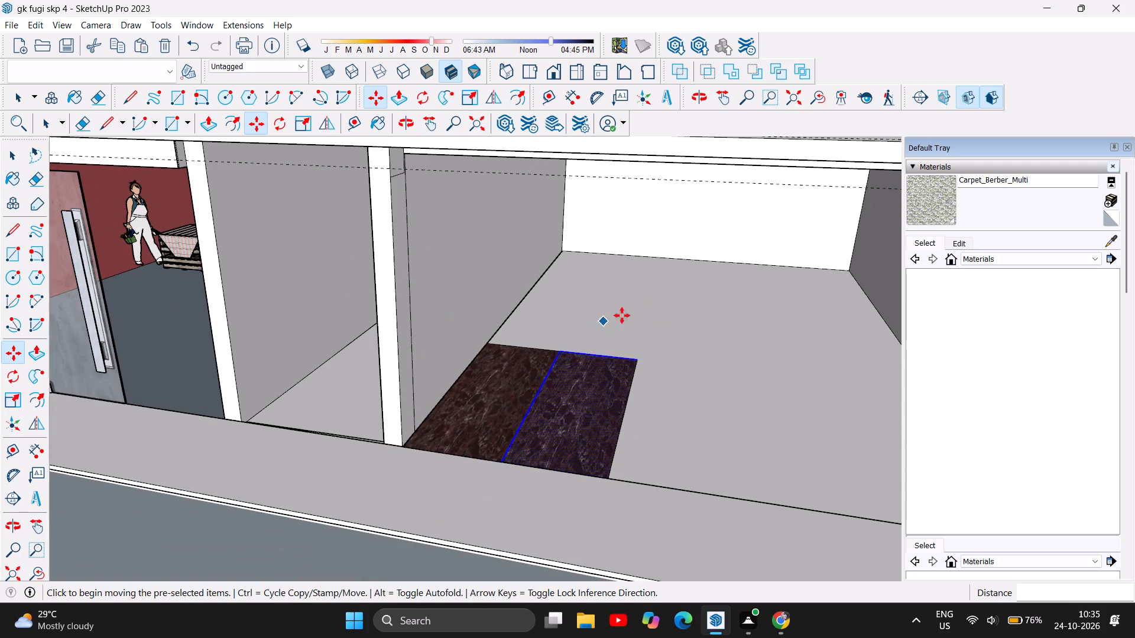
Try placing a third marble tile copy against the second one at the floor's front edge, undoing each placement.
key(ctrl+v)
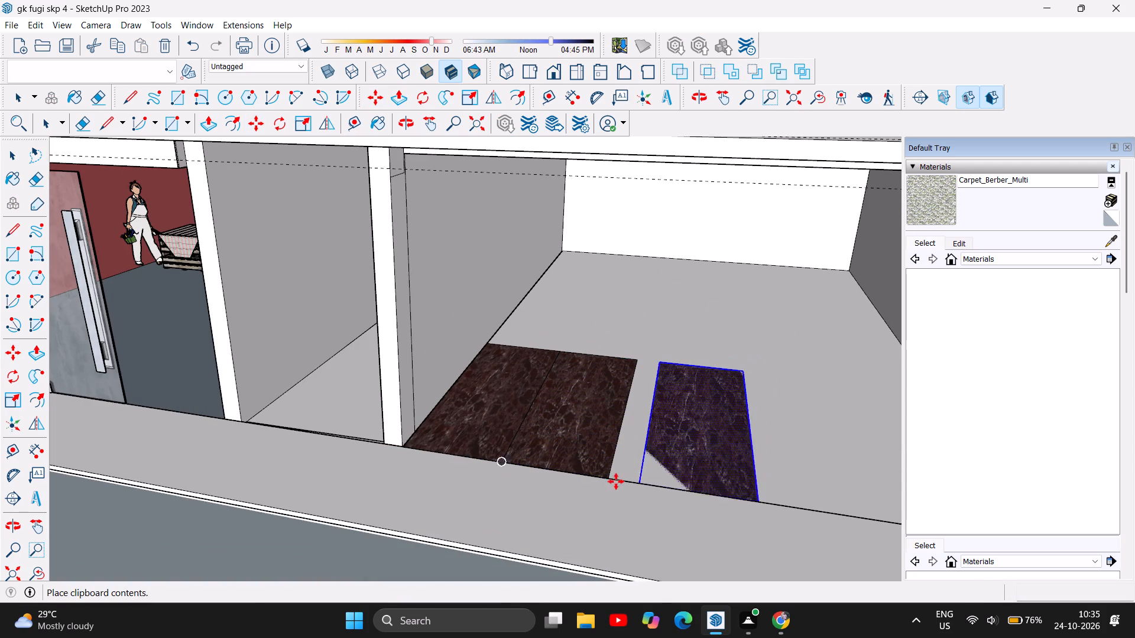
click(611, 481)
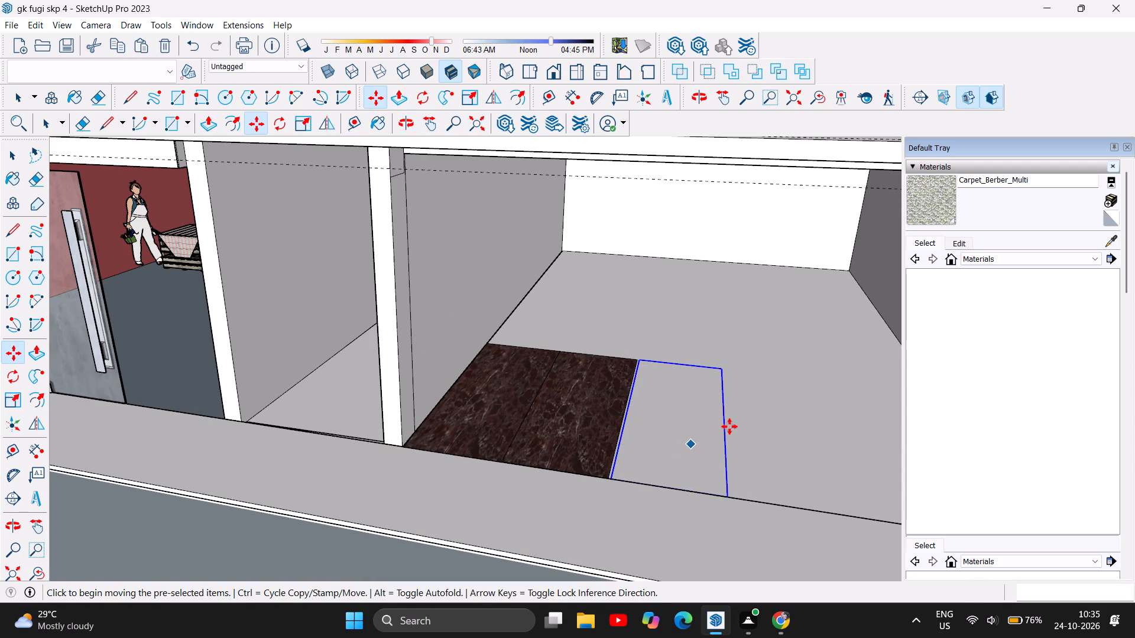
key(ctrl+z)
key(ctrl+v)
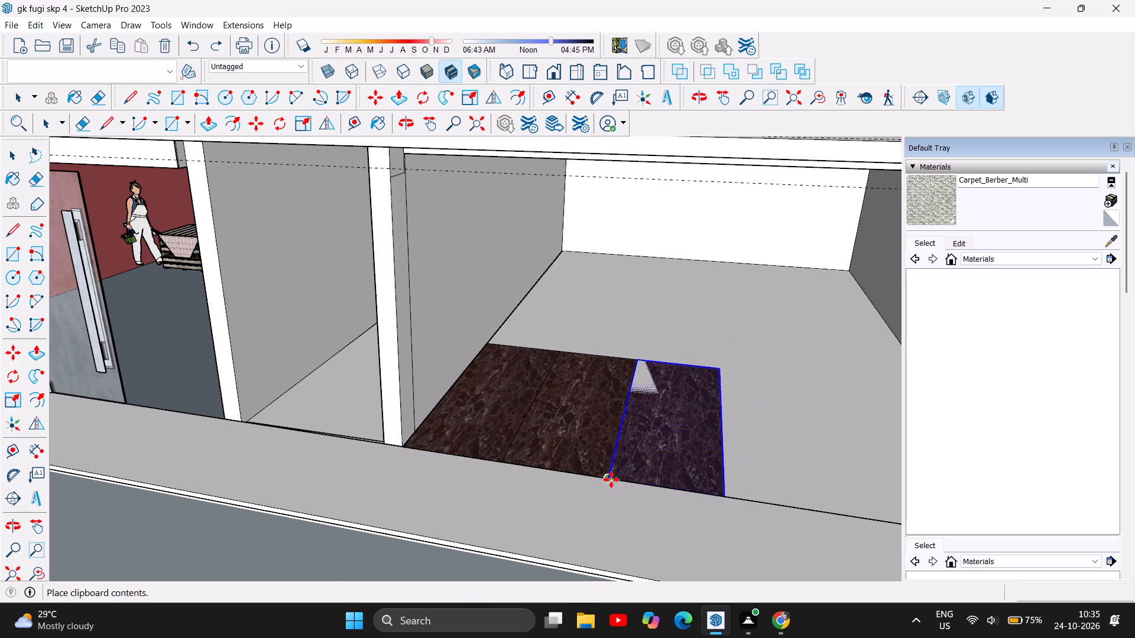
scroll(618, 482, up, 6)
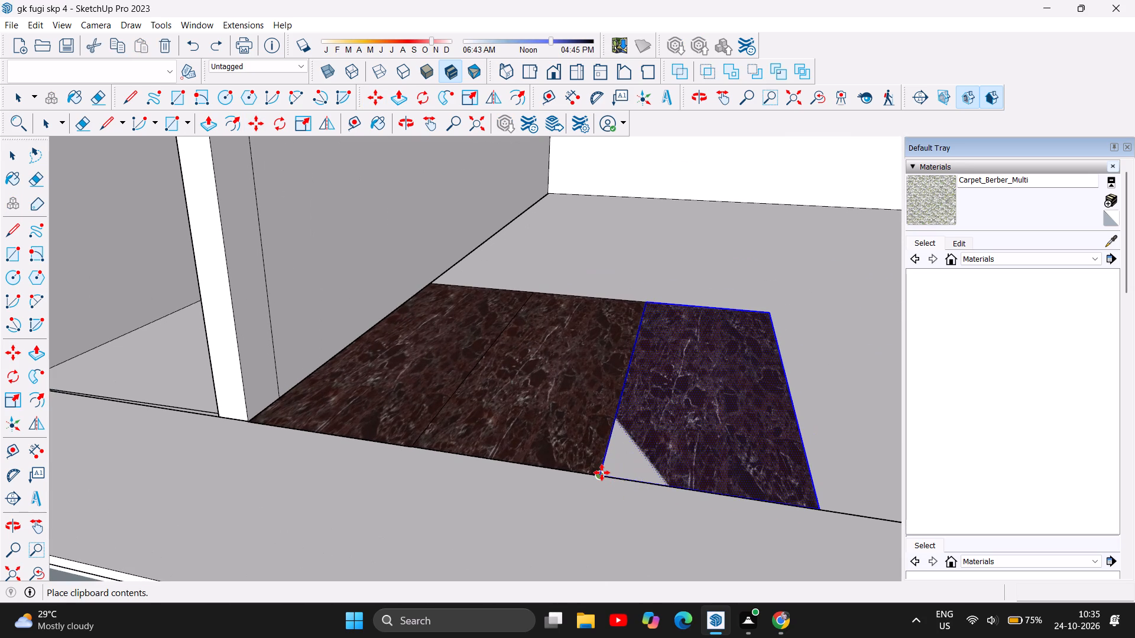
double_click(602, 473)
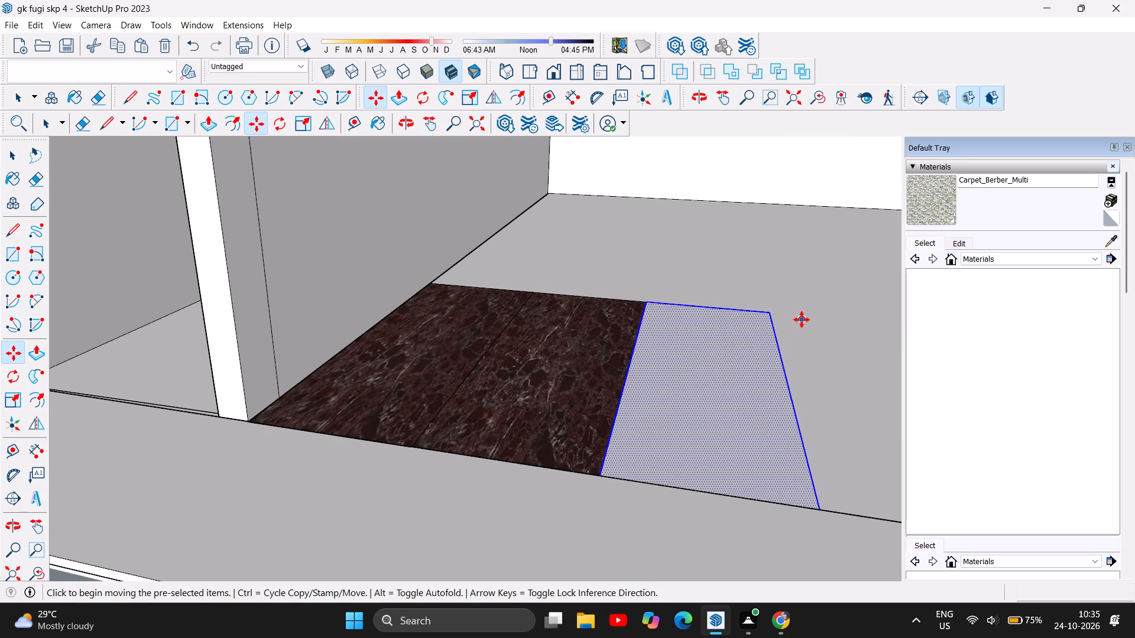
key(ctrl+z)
Extend the front row of marble tiles with a third and a fourth copy, placed edge to edge along the floor's front edge.
key(ctrl+v)
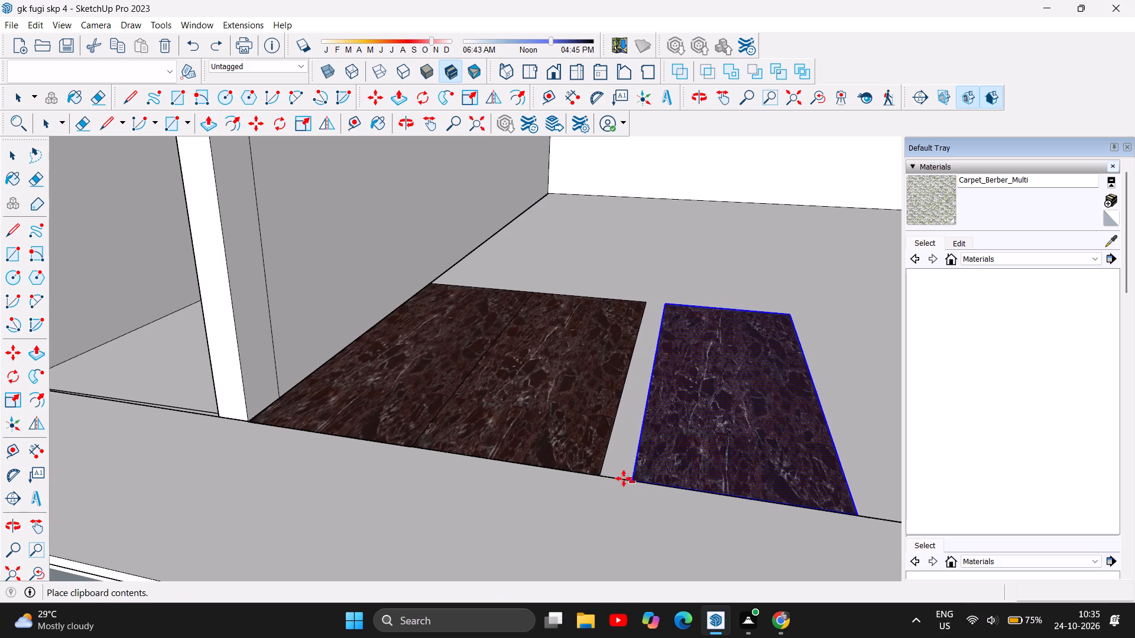
double_click(602, 477)
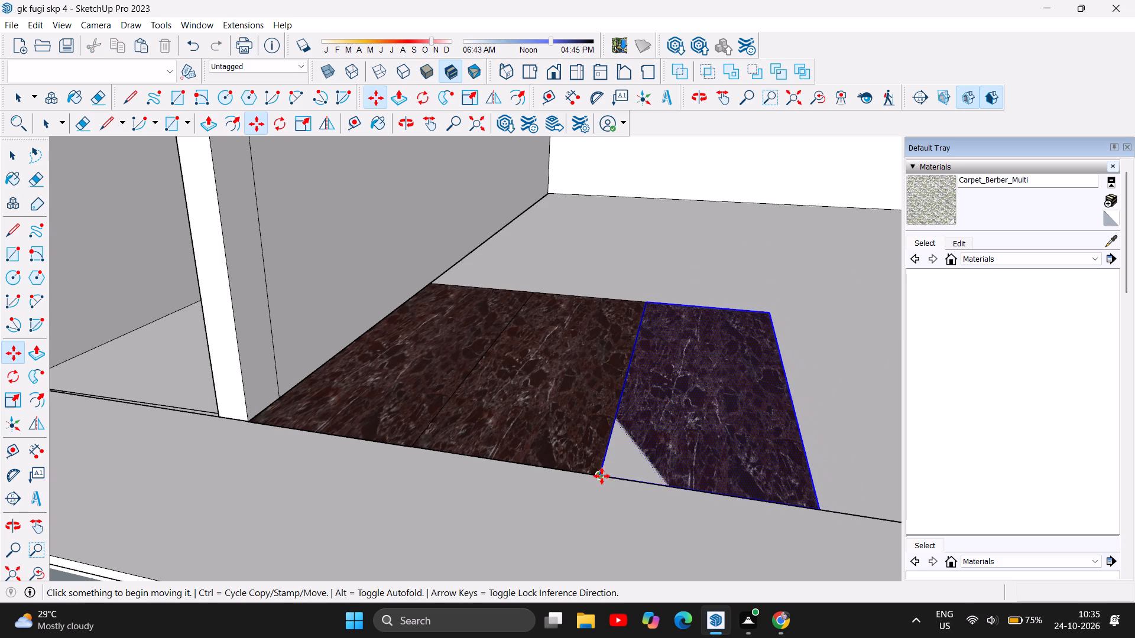
scroll(740, 412, down, 5)
scroll(808, 377, up, 4)
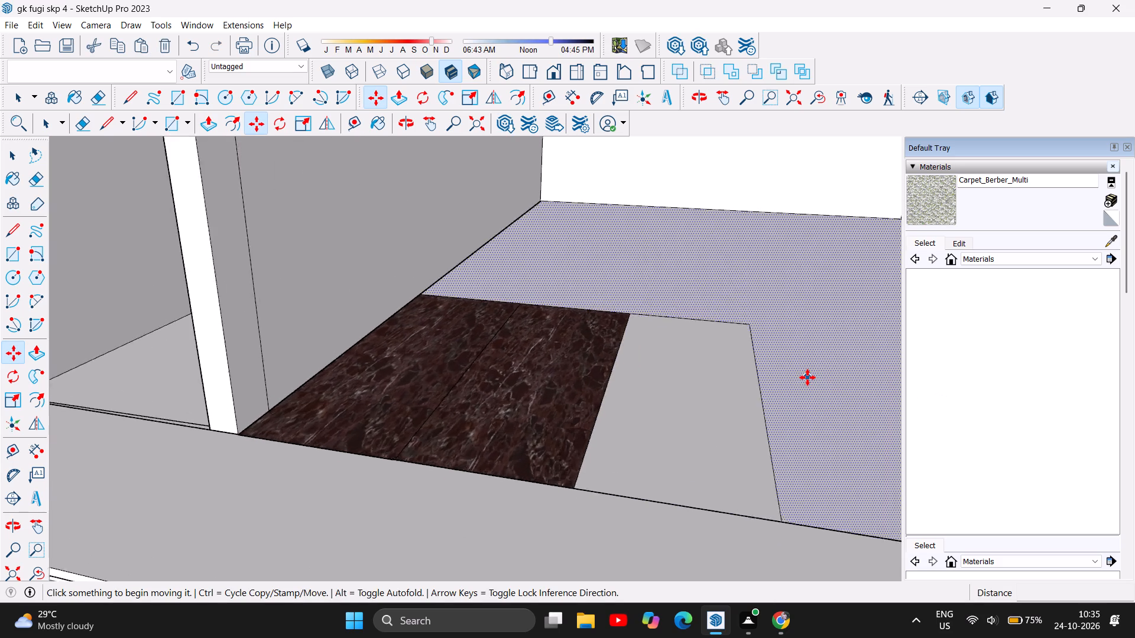
scroll(808, 377, up, 3)
scroll(543, 249, down, 5)
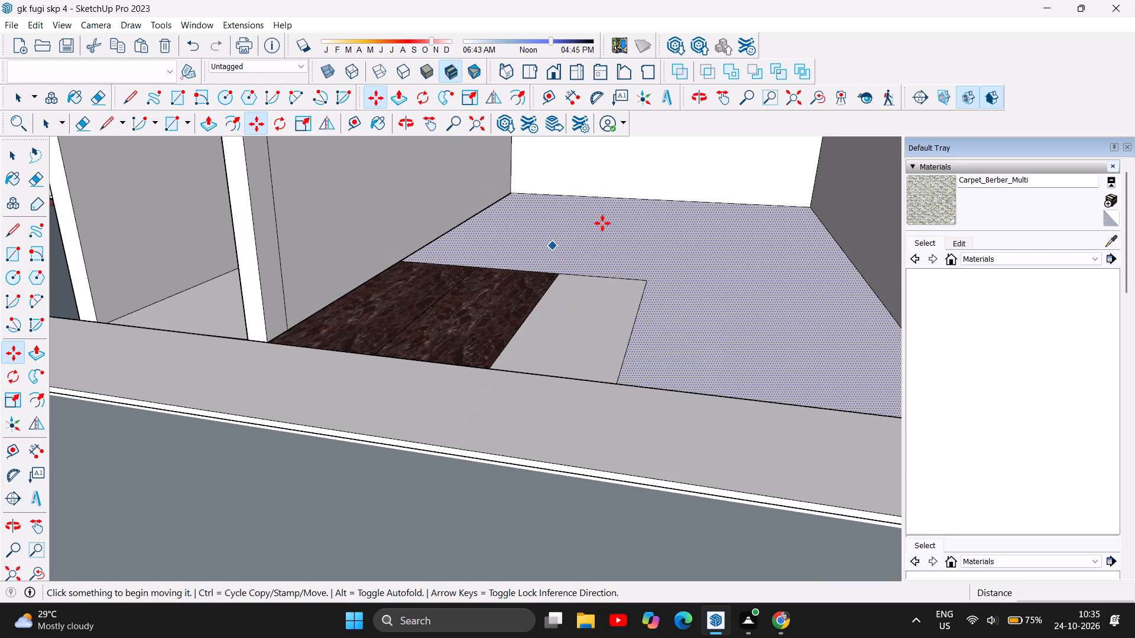
key(ctrl+v)
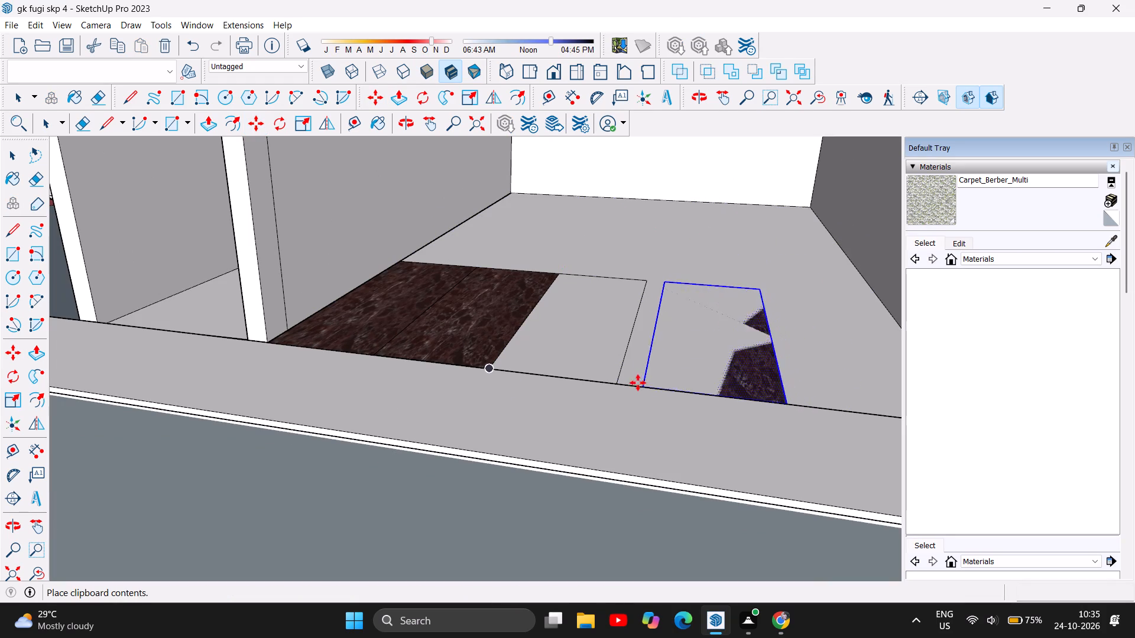
click(618, 383)
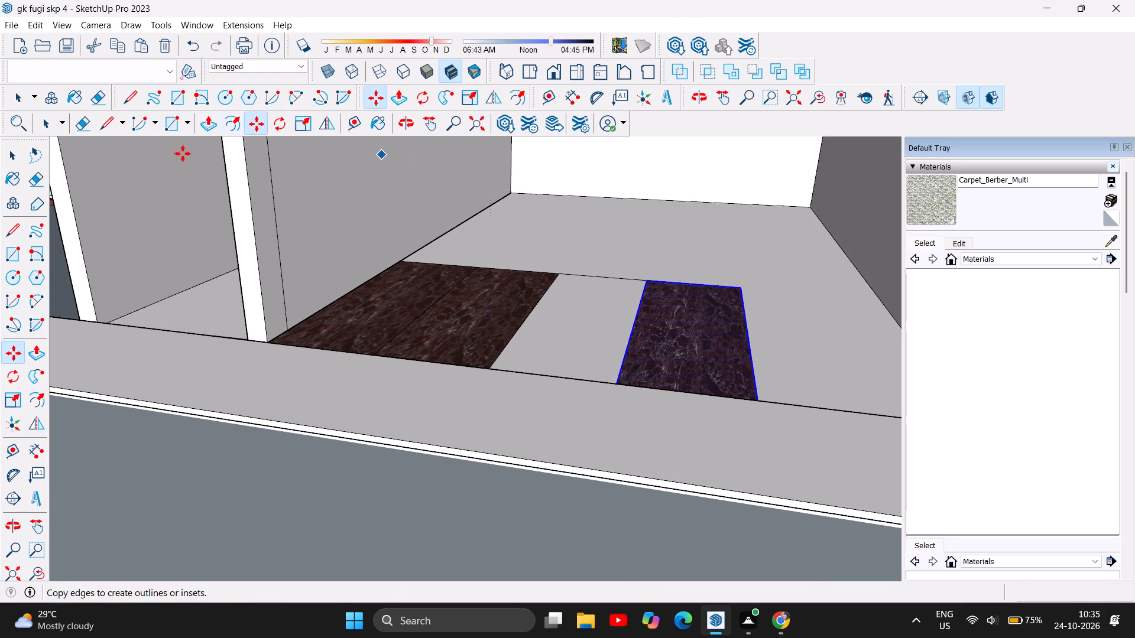
Delete the plain floor face covering the third marble tile in the front row.
click(16, 158)
click(586, 373)
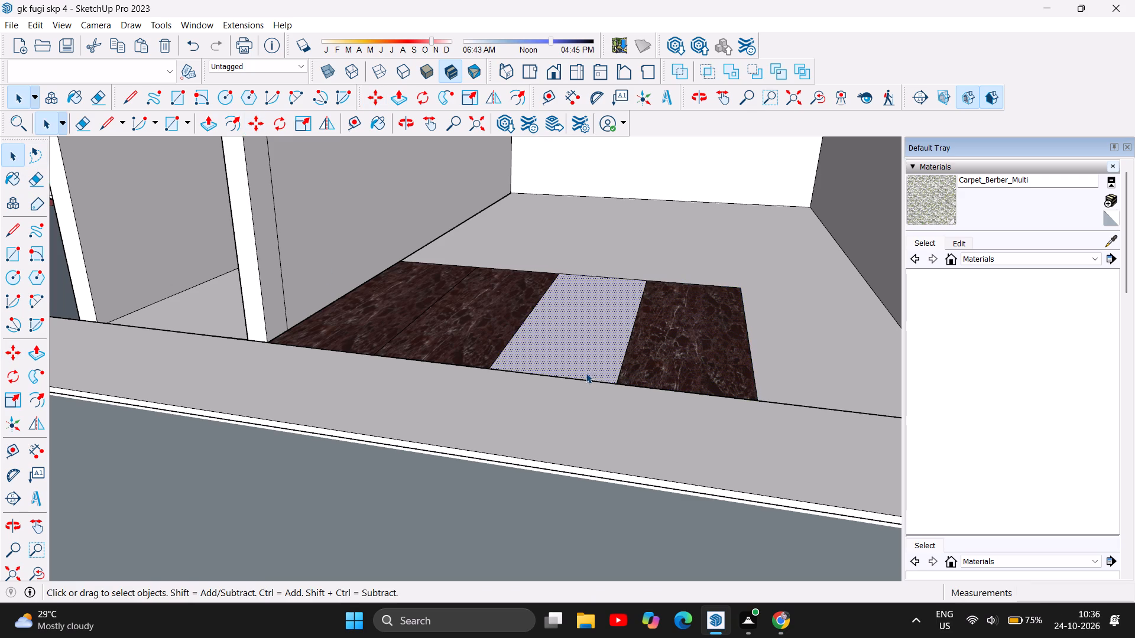
key(Delete)
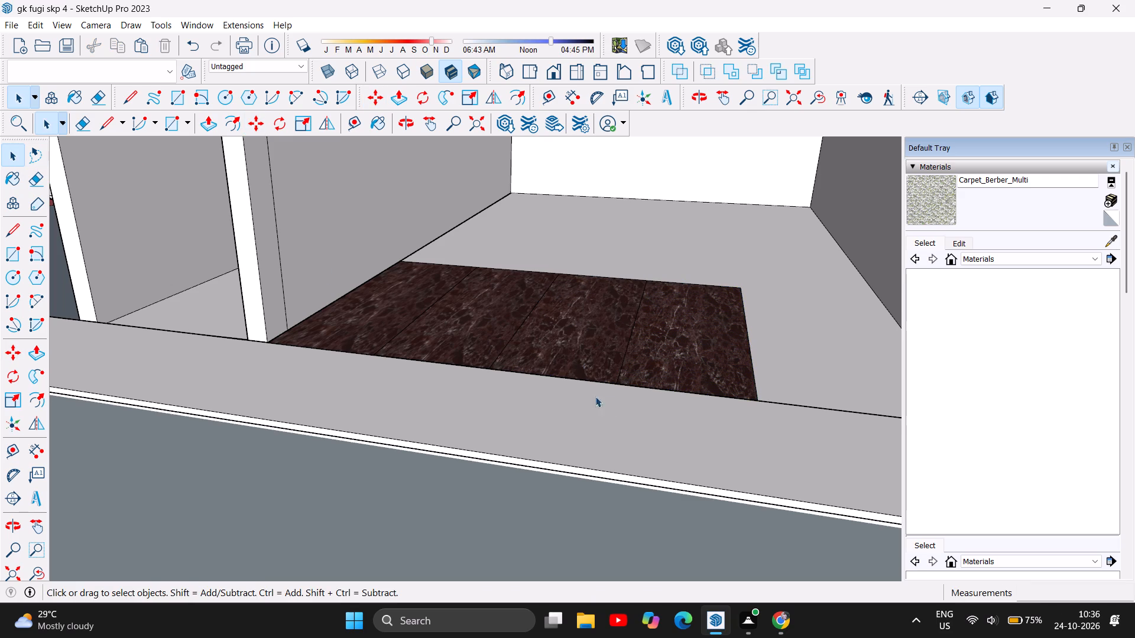
Place a fifth marble tile copy edge to edge against the fourth tile in the floor's front row.
scroll(566, 384, down, 5)
scroll(754, 338, up, 5)
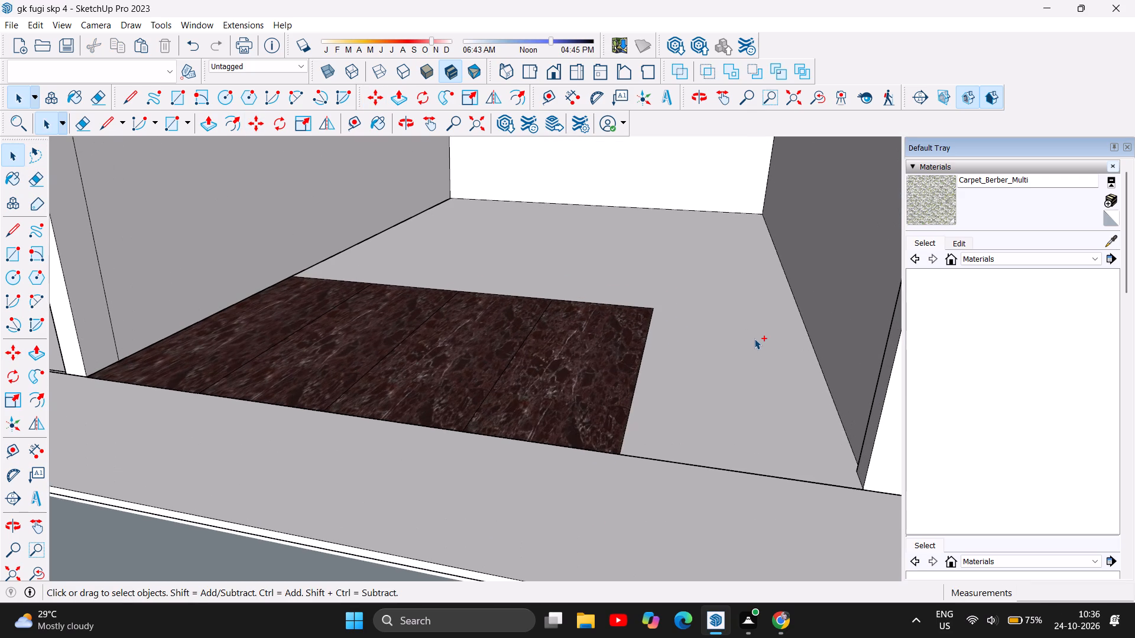
key(ctrl+v)
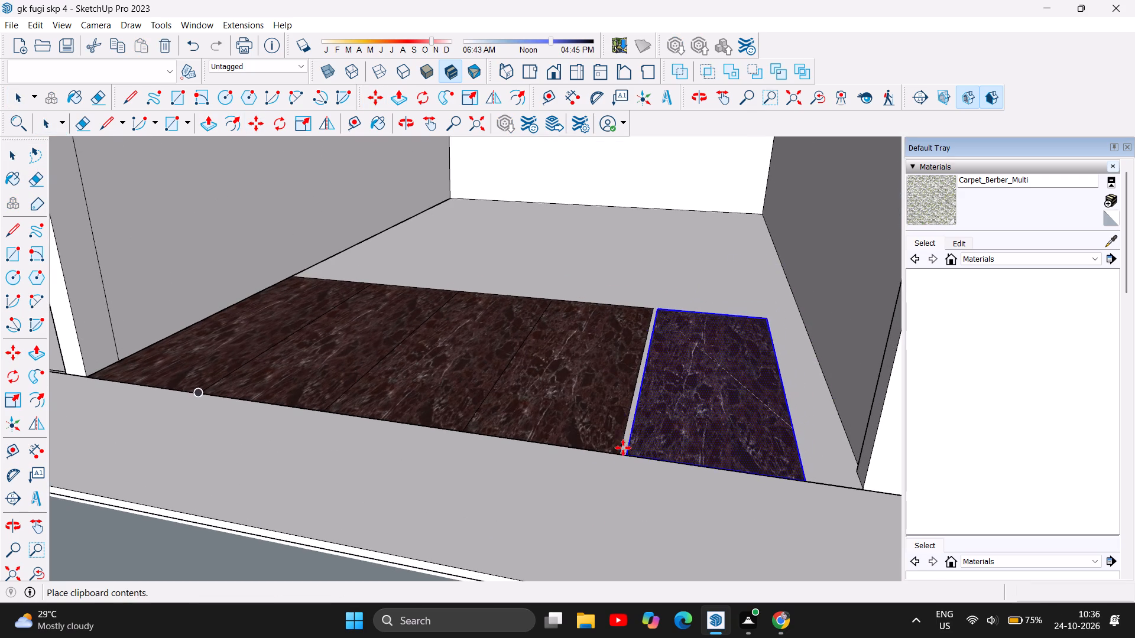
click(621, 449)
Scale the fifth front-row marble tile widthwise by about 1.36 to reach the room's side wall.
scroll(826, 455, down, 4)
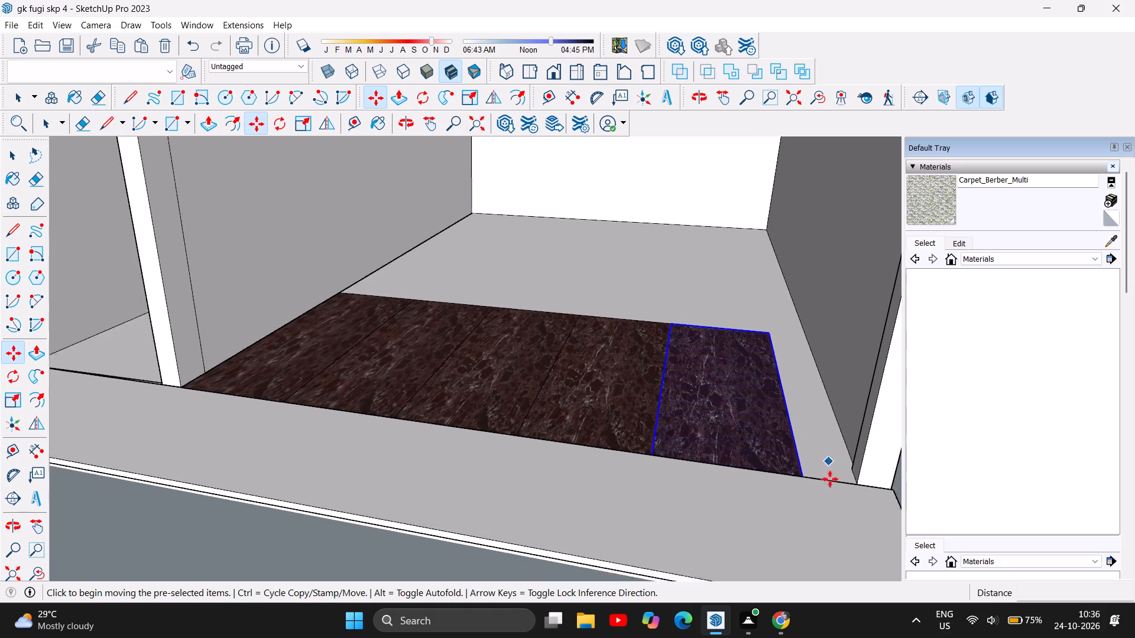
scroll(830, 479, down, 2)
scroll(669, 275, up, 4)
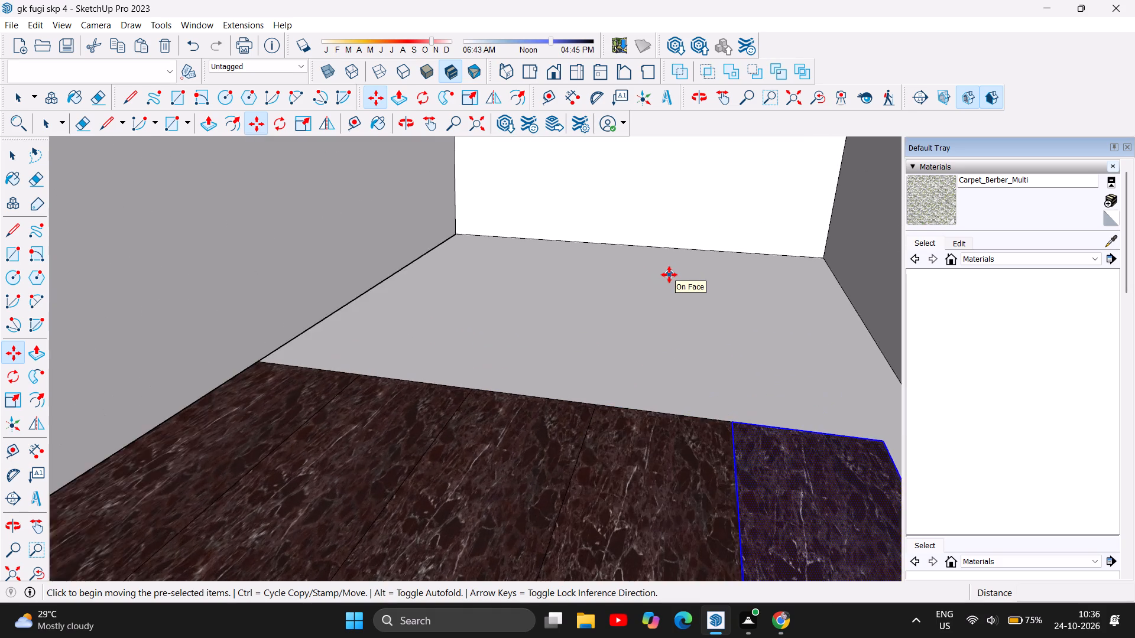
scroll(669, 275, down, 5)
scroll(792, 459, up, 5)
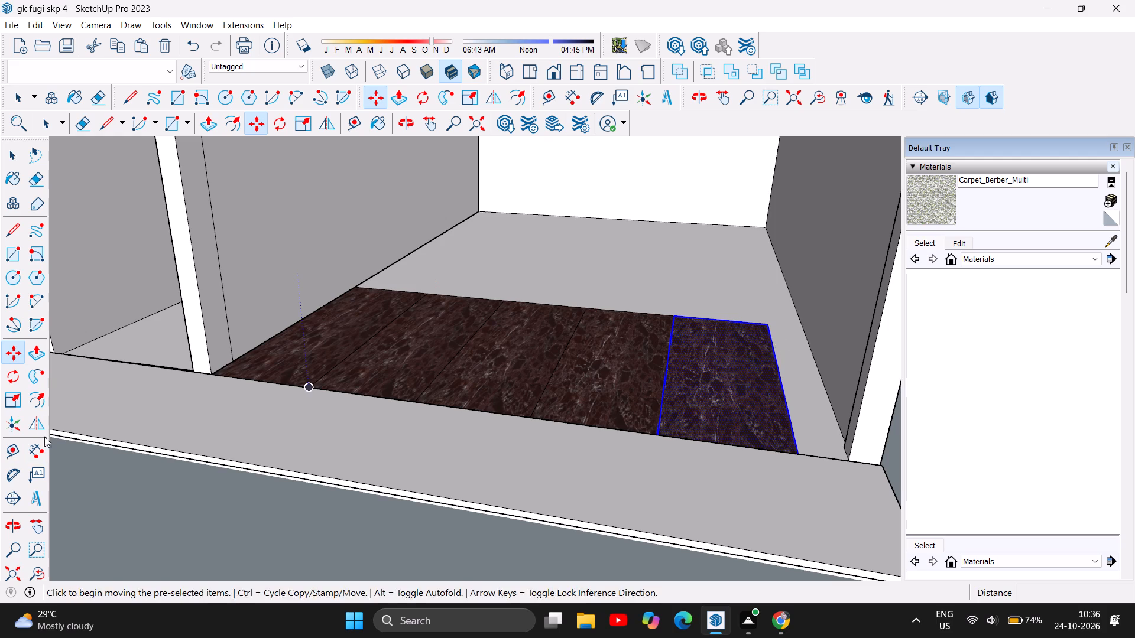
click(5, 397)
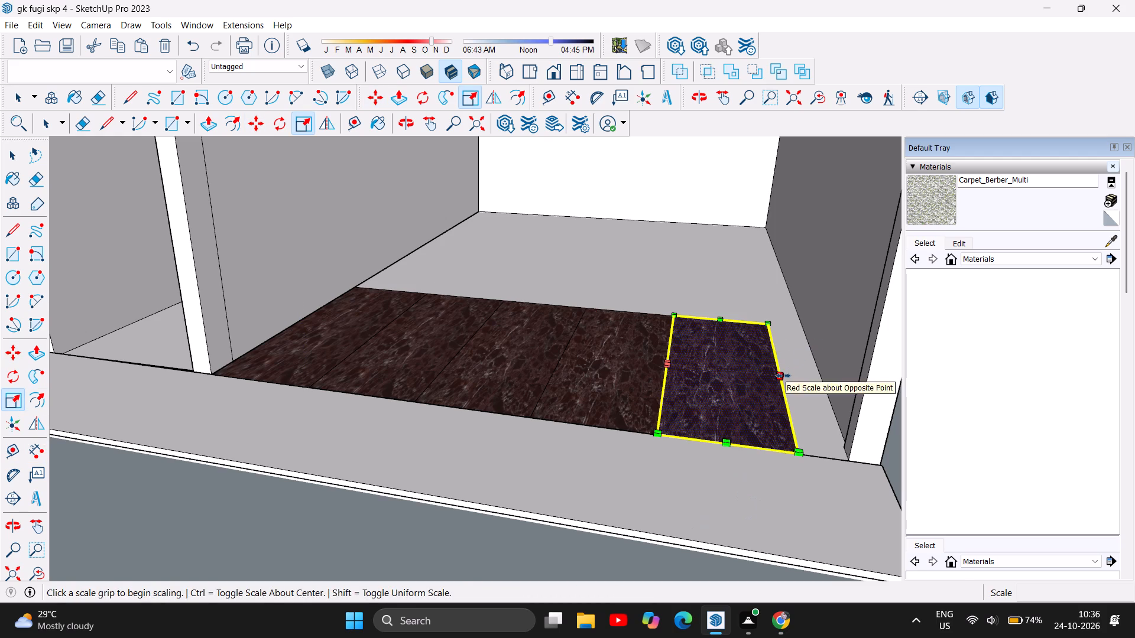
drag(783, 375, 818, 375)
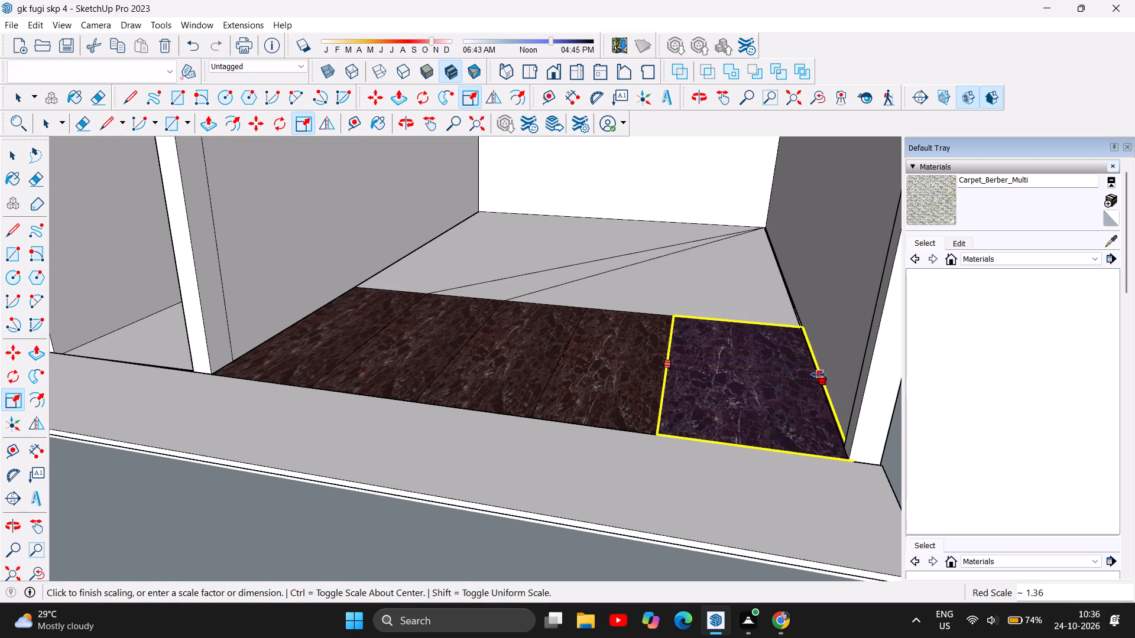
drag(818, 375, 819, 375)
scroll(760, 415, down, 5)
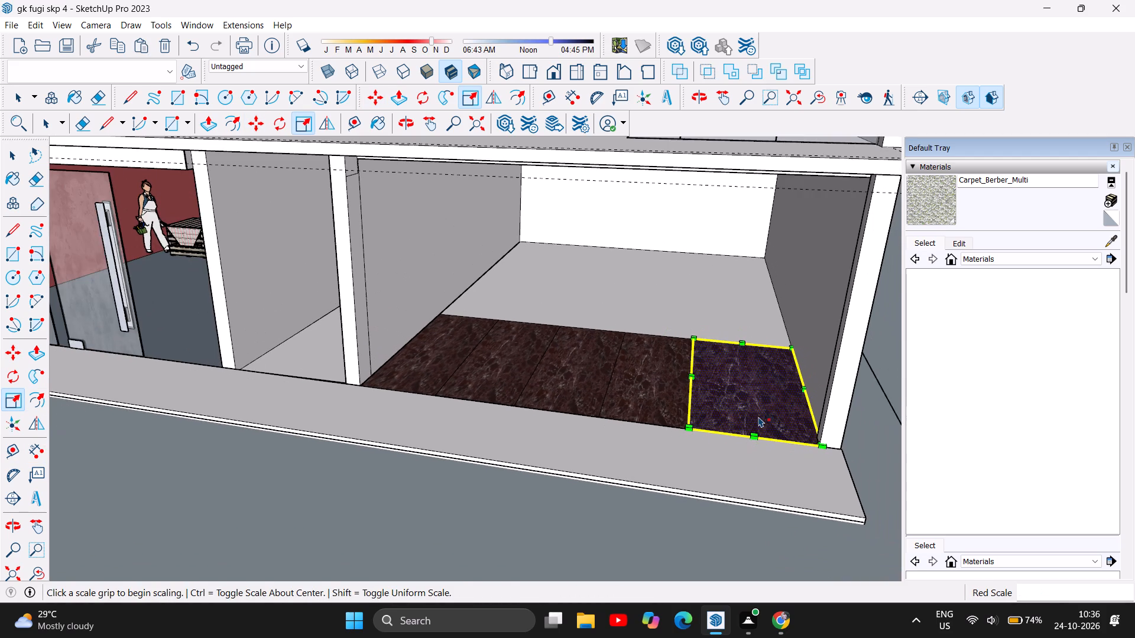
scroll(777, 397, up, 1)
key(Escape)
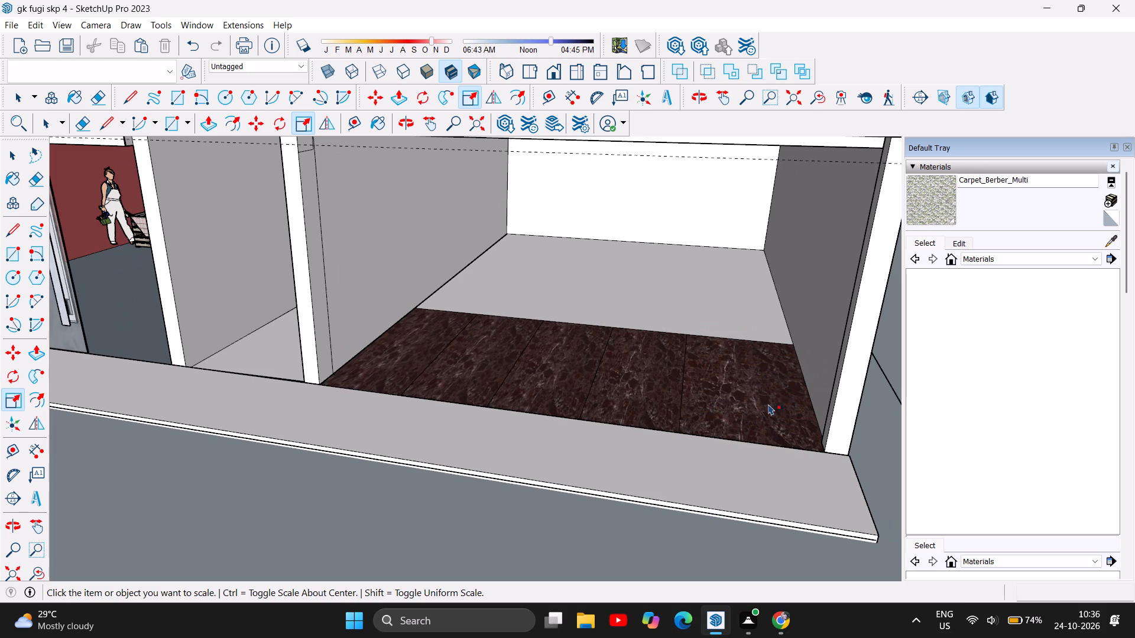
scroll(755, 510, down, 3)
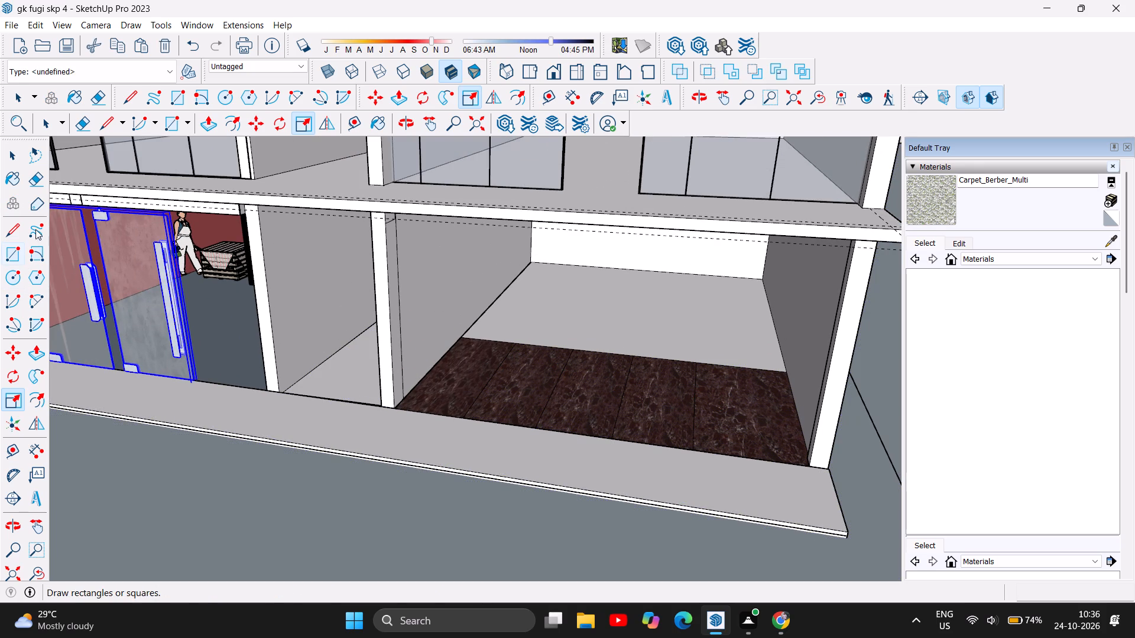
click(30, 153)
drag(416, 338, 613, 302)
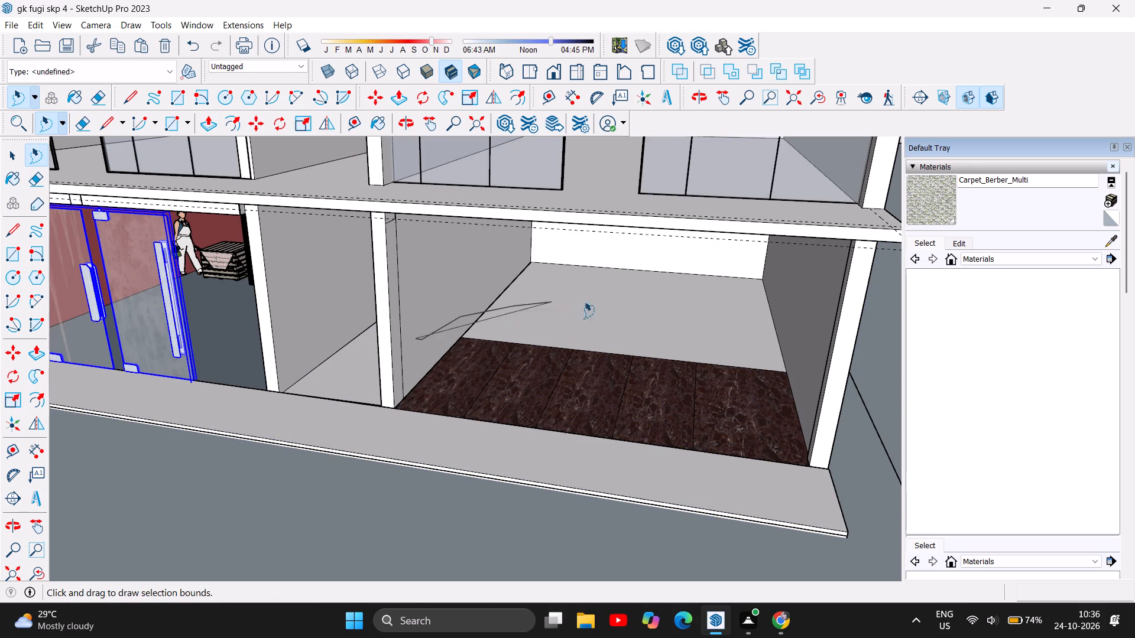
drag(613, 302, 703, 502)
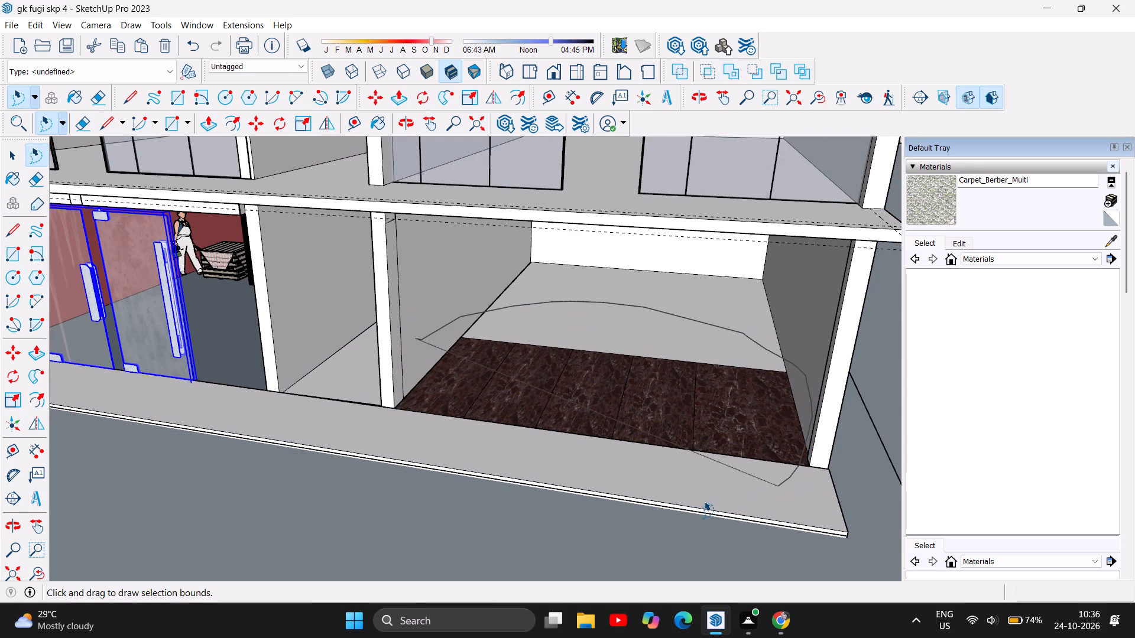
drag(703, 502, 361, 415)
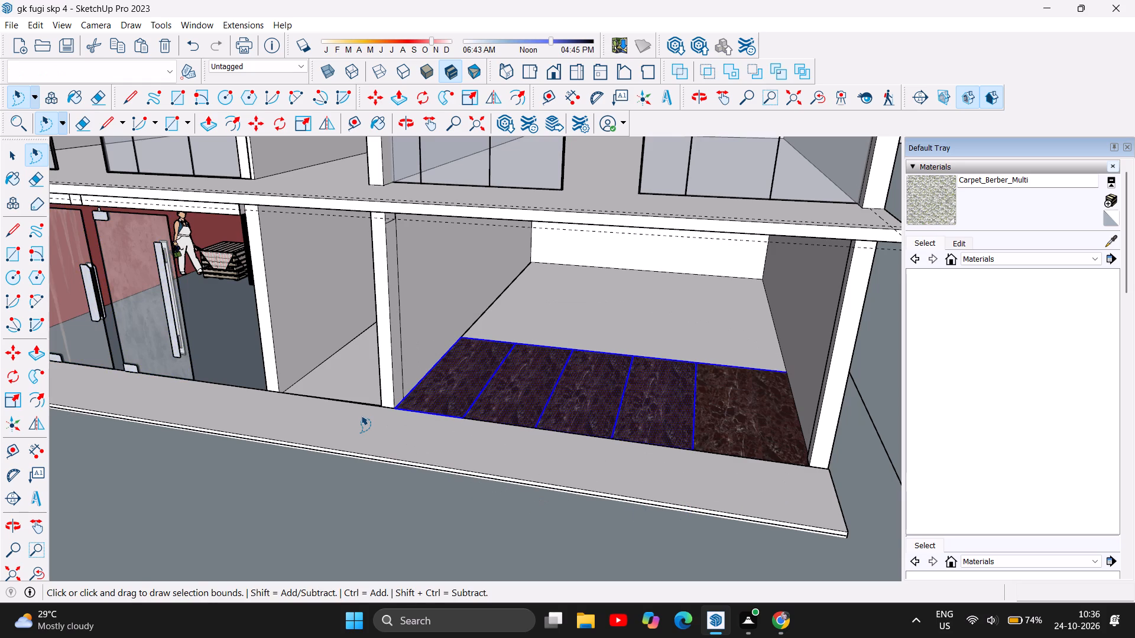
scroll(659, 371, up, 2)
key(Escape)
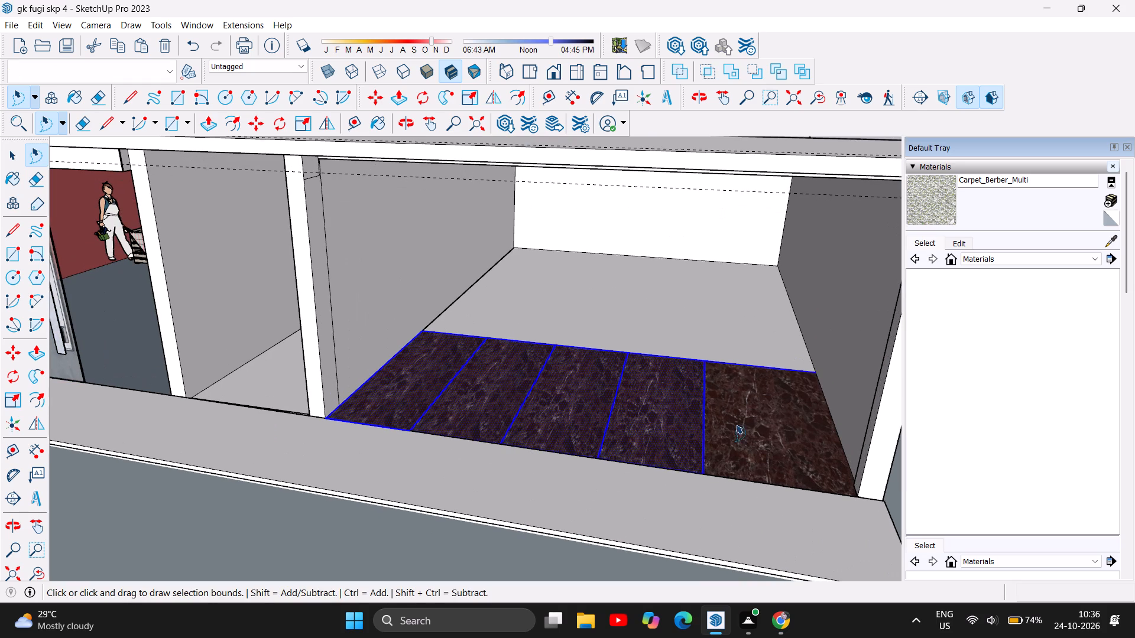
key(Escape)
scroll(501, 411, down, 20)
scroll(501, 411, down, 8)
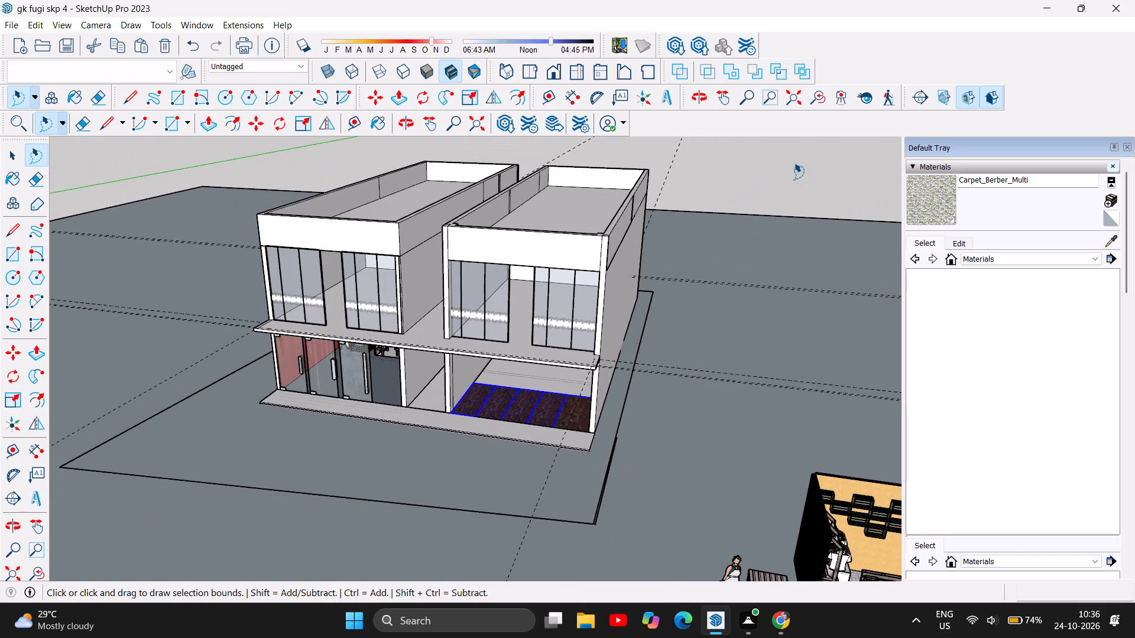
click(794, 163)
Start a second row by placing a marble tile copy directly behind the first front-row tile, against the side wall.
scroll(504, 401, up, 8)
scroll(530, 392, down, 1)
scroll(530, 392, up, 3)
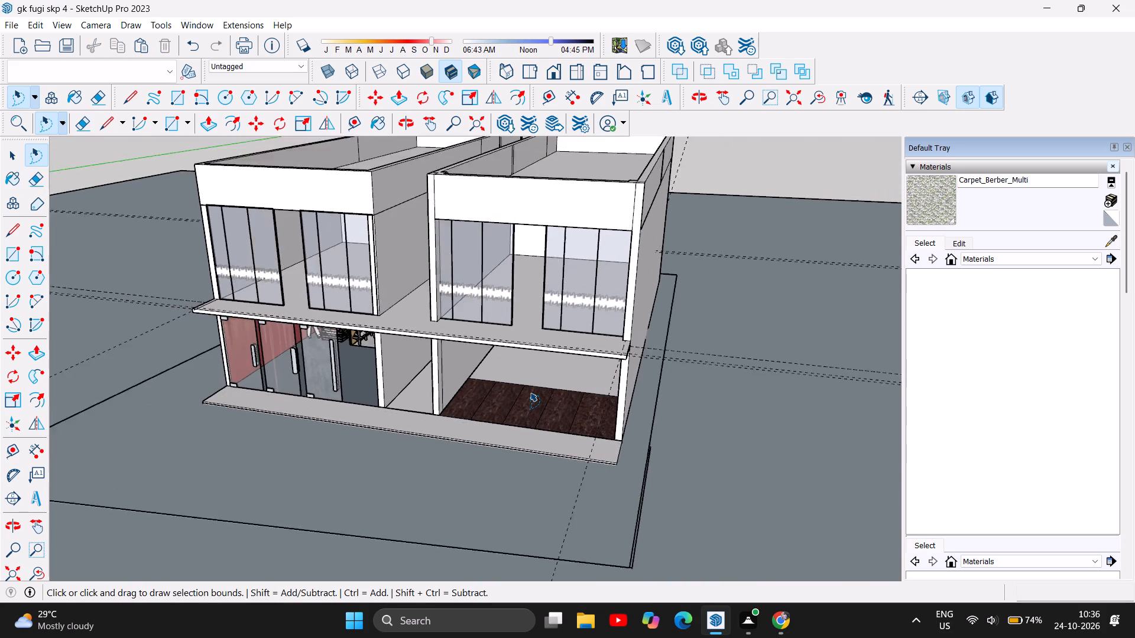
scroll(530, 392, up, 17)
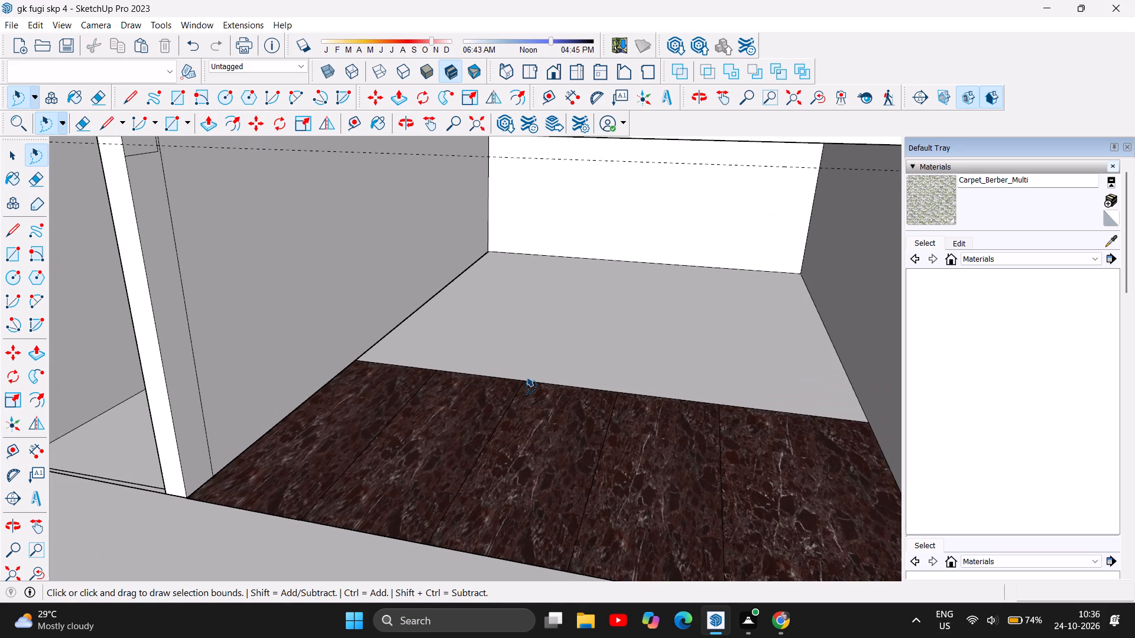
key(ctrl+v)
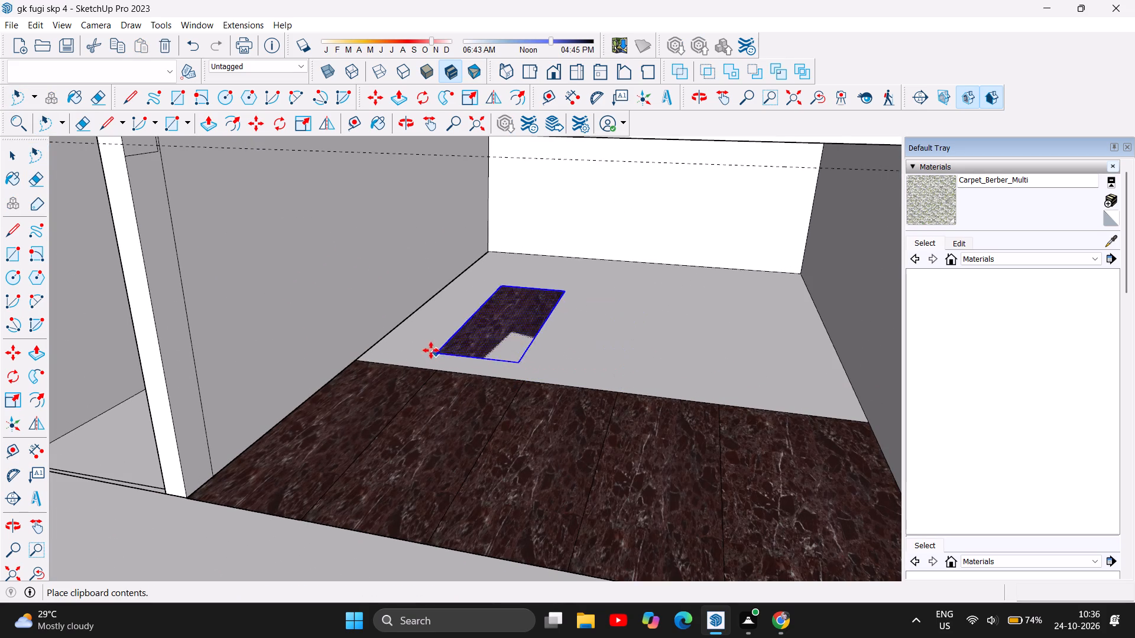
click(355, 356)
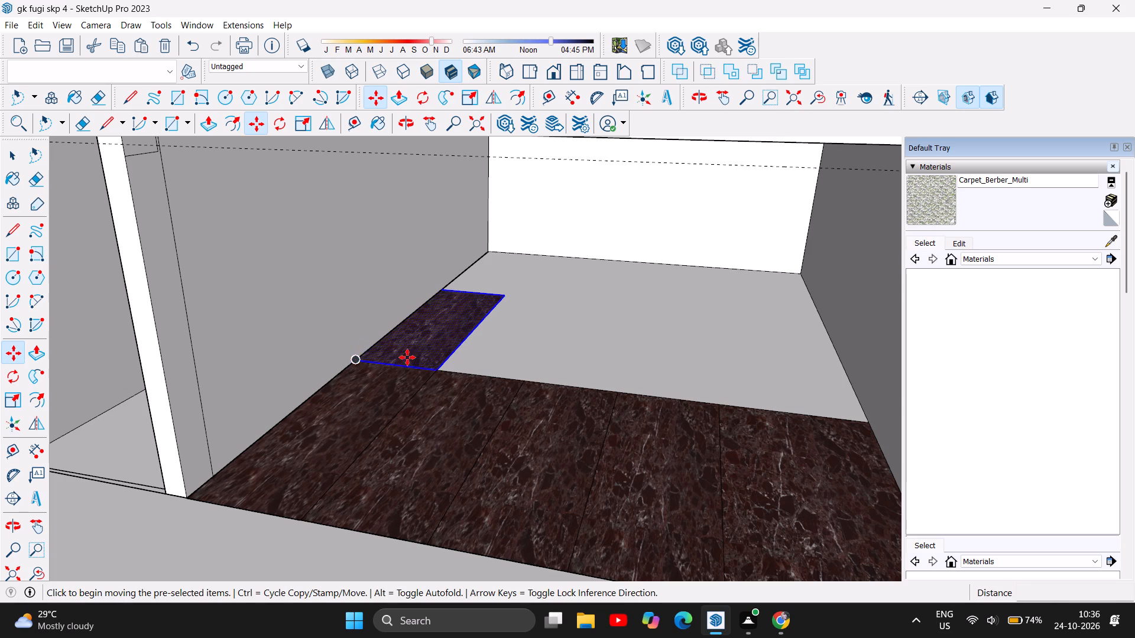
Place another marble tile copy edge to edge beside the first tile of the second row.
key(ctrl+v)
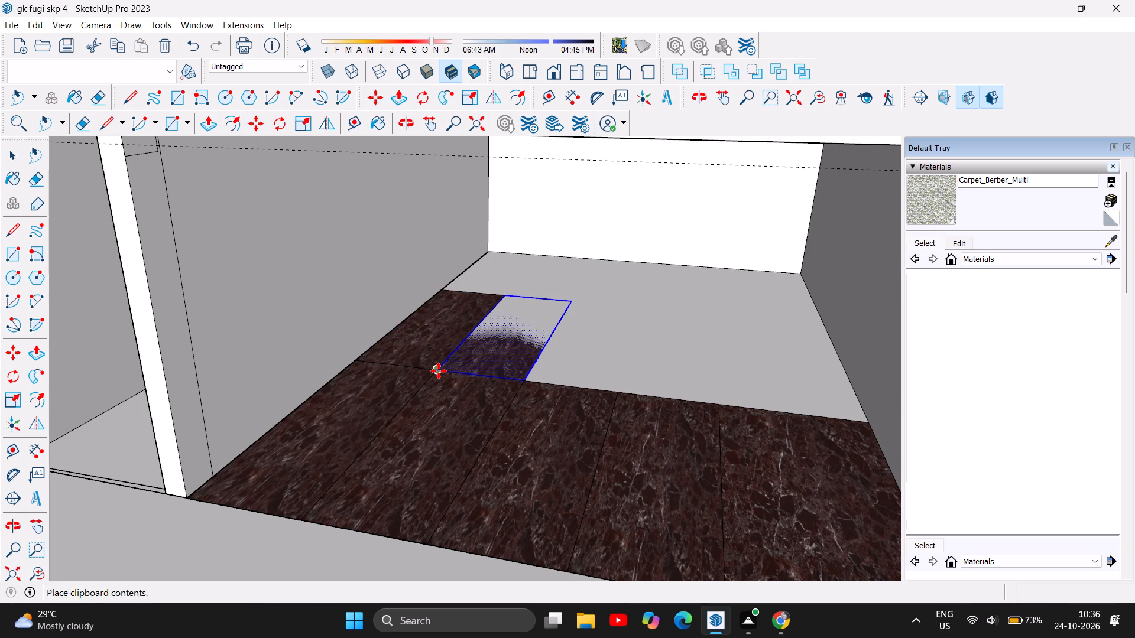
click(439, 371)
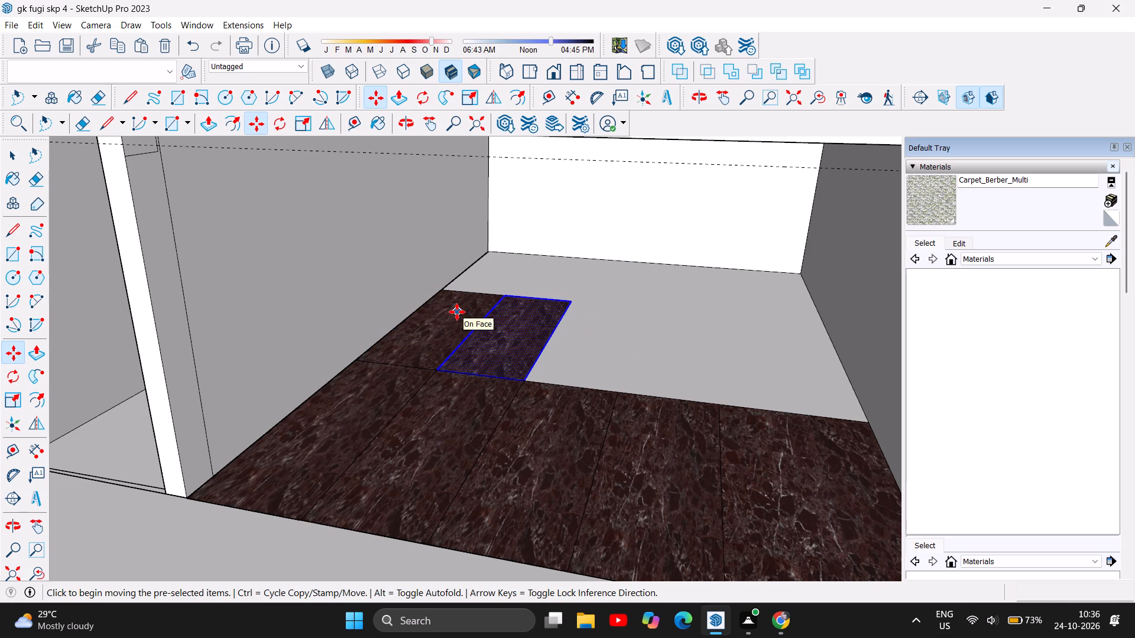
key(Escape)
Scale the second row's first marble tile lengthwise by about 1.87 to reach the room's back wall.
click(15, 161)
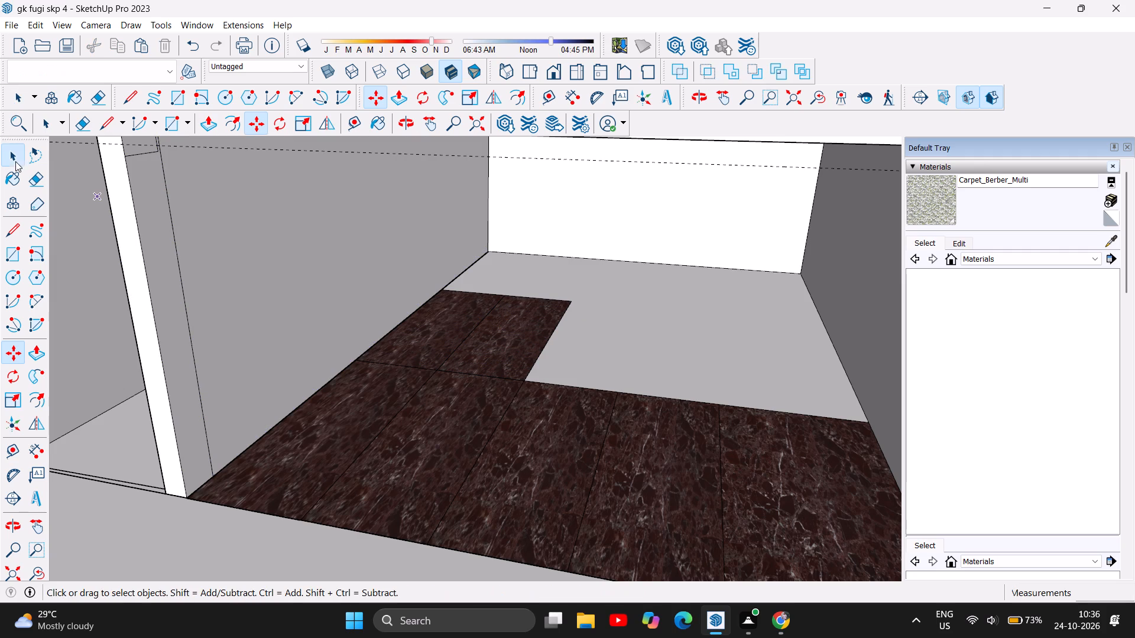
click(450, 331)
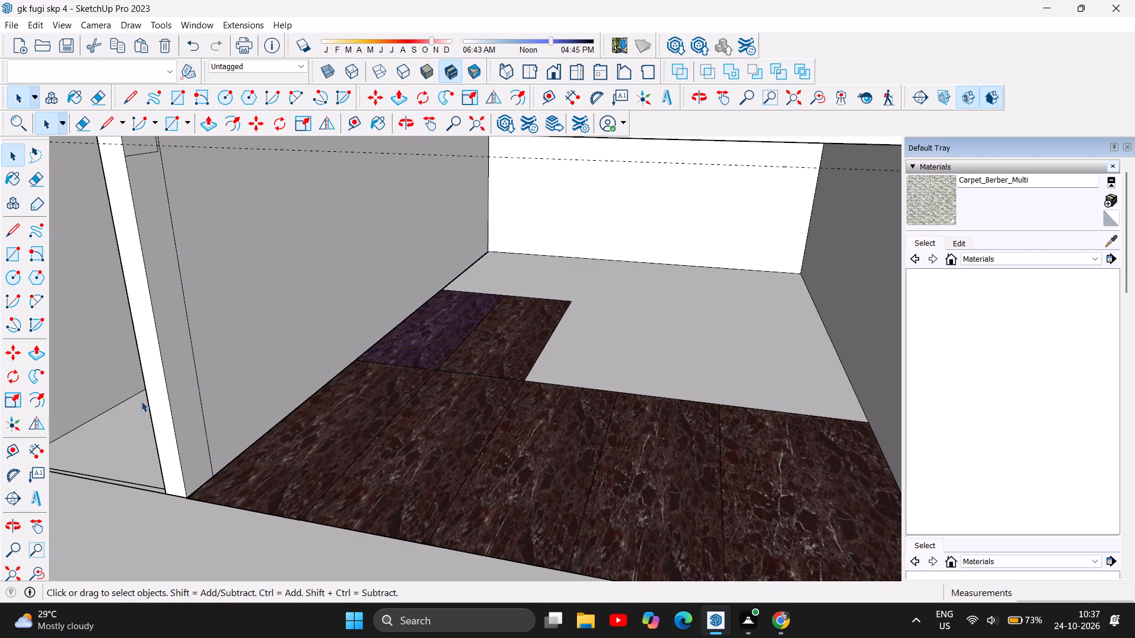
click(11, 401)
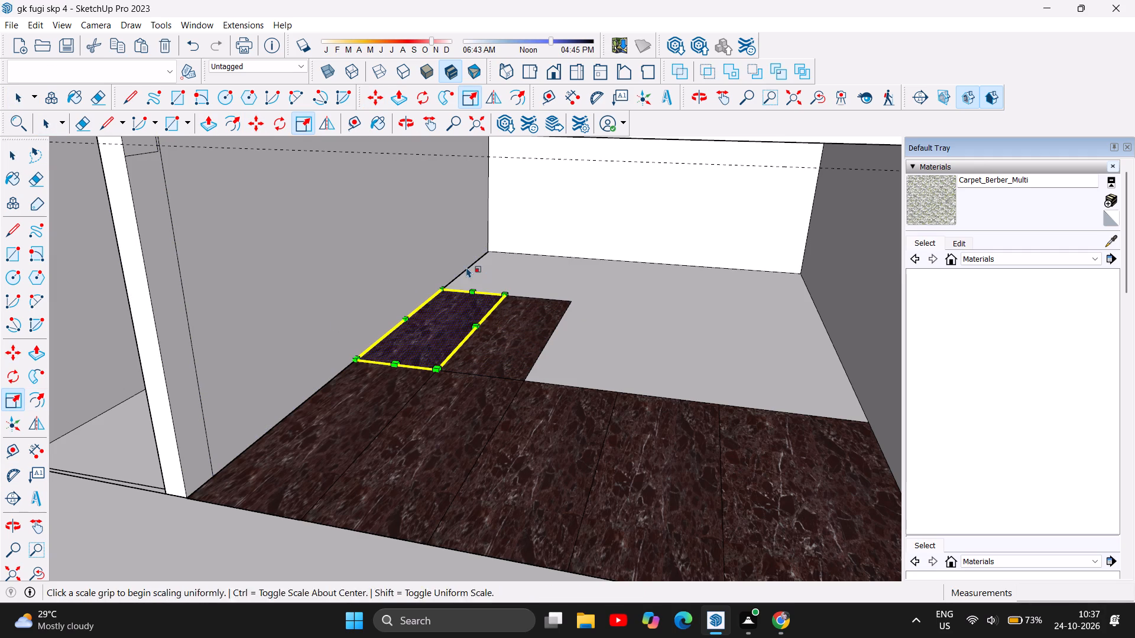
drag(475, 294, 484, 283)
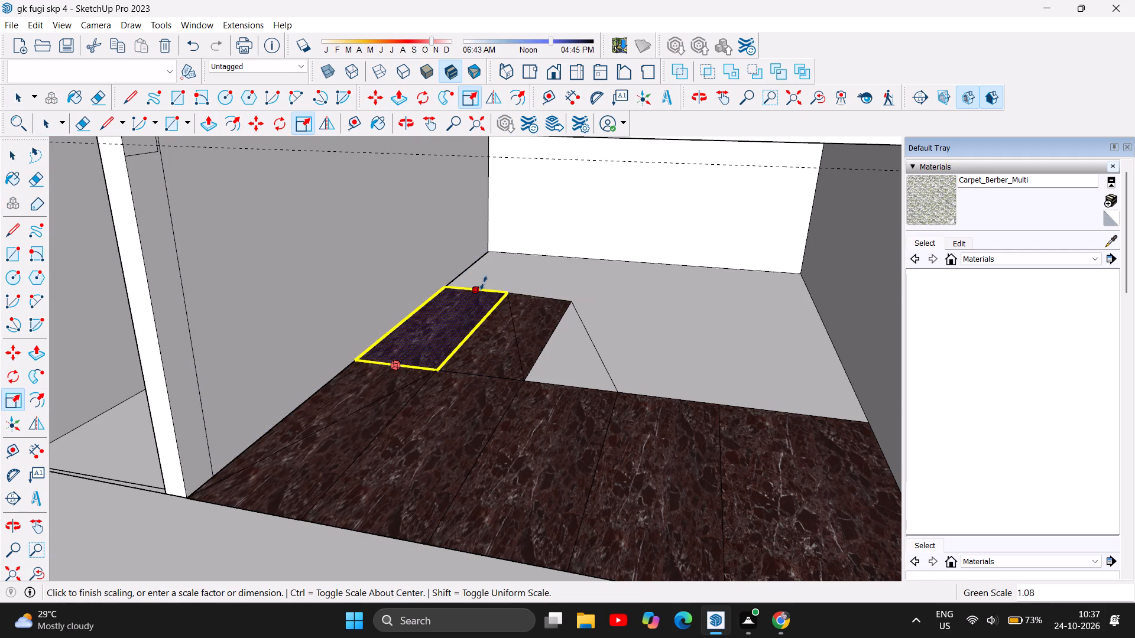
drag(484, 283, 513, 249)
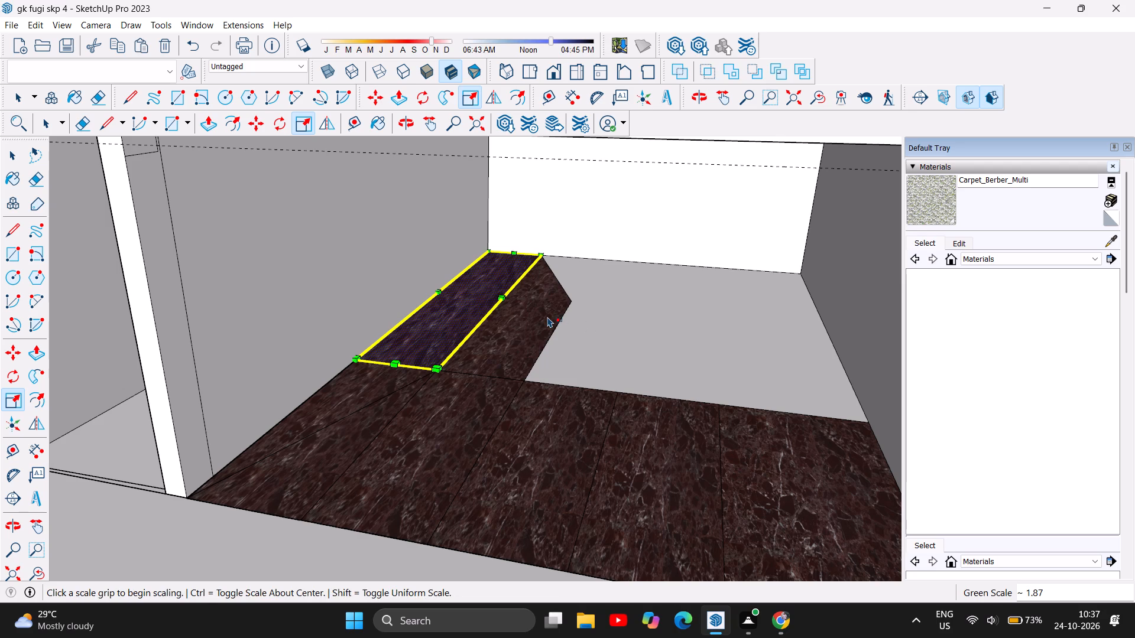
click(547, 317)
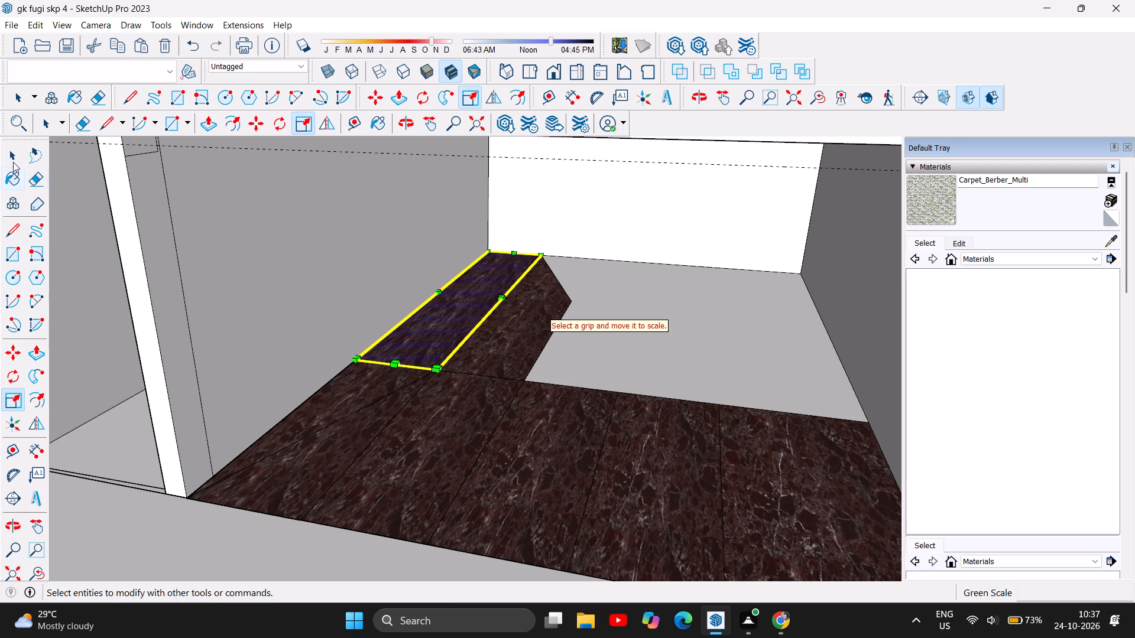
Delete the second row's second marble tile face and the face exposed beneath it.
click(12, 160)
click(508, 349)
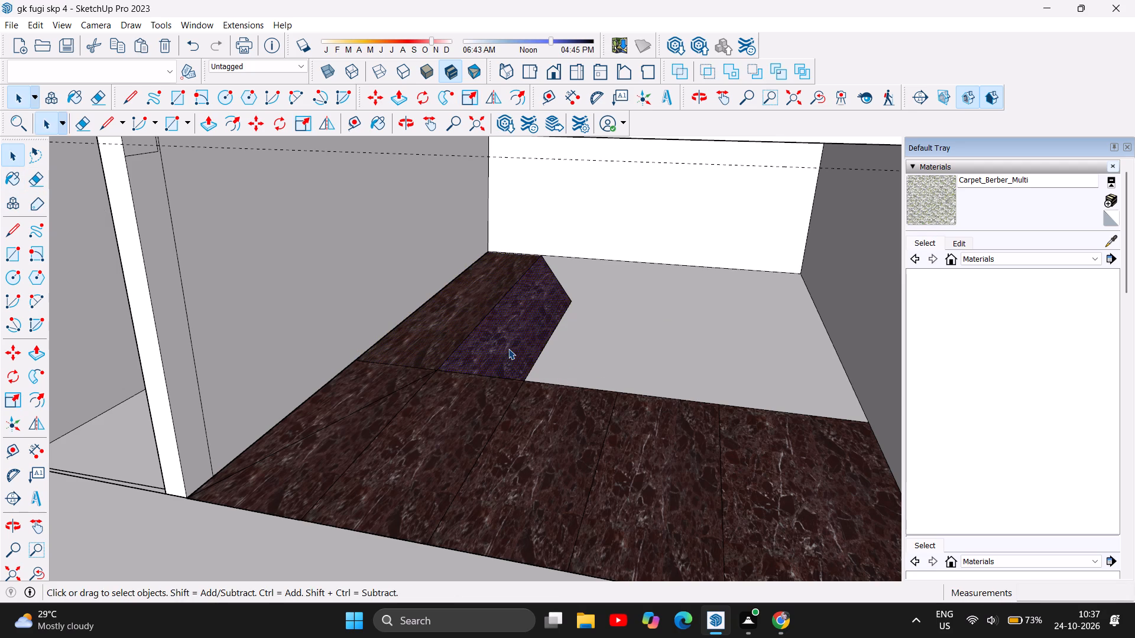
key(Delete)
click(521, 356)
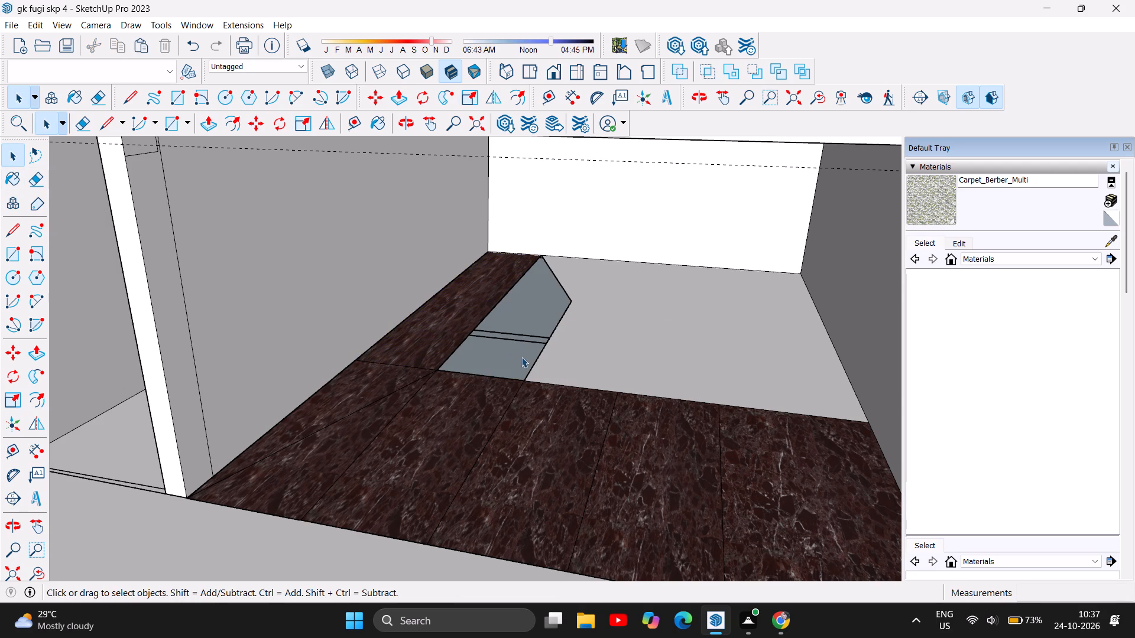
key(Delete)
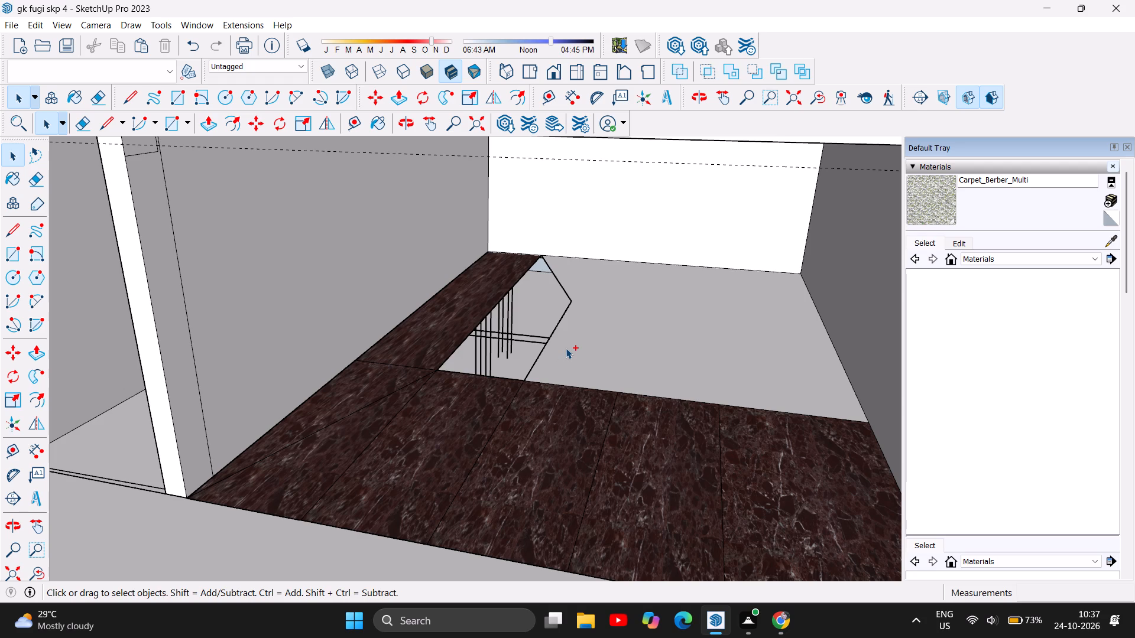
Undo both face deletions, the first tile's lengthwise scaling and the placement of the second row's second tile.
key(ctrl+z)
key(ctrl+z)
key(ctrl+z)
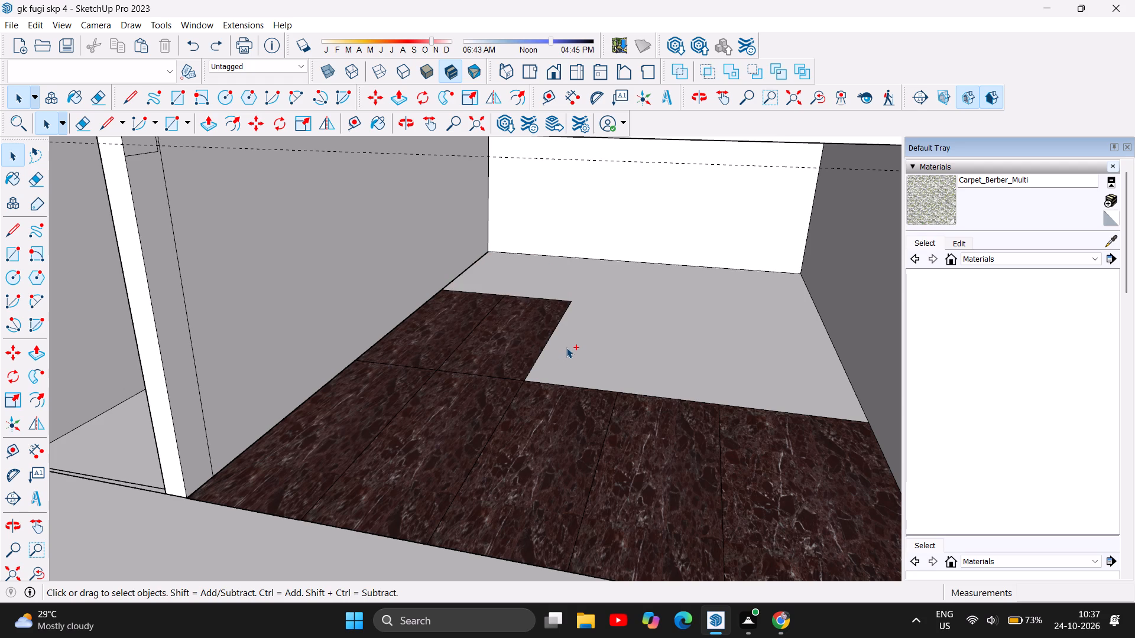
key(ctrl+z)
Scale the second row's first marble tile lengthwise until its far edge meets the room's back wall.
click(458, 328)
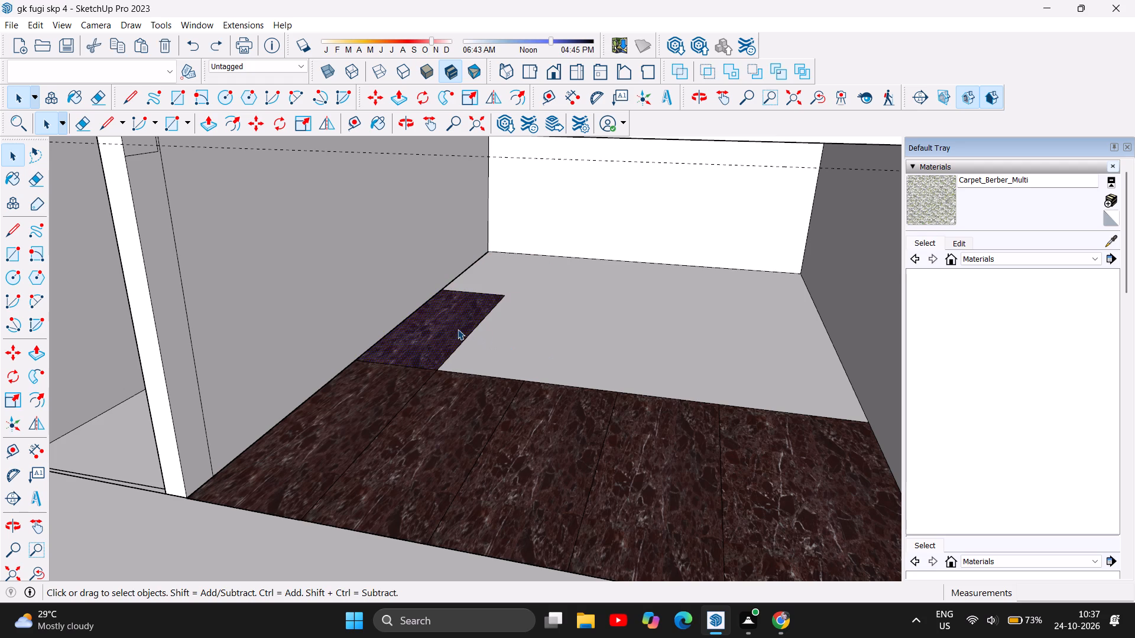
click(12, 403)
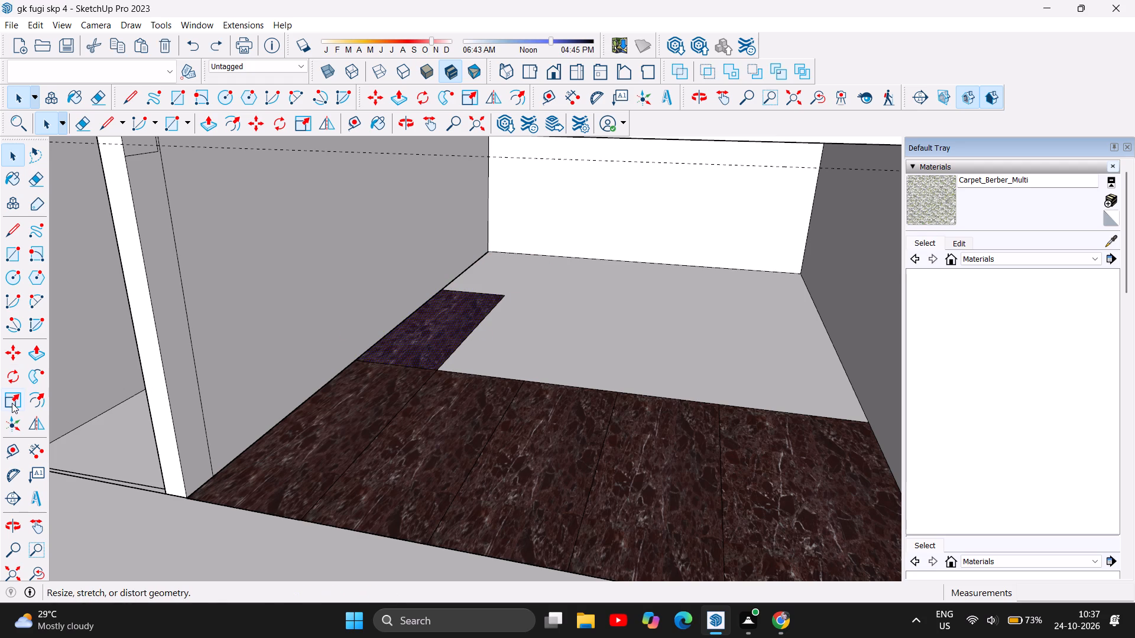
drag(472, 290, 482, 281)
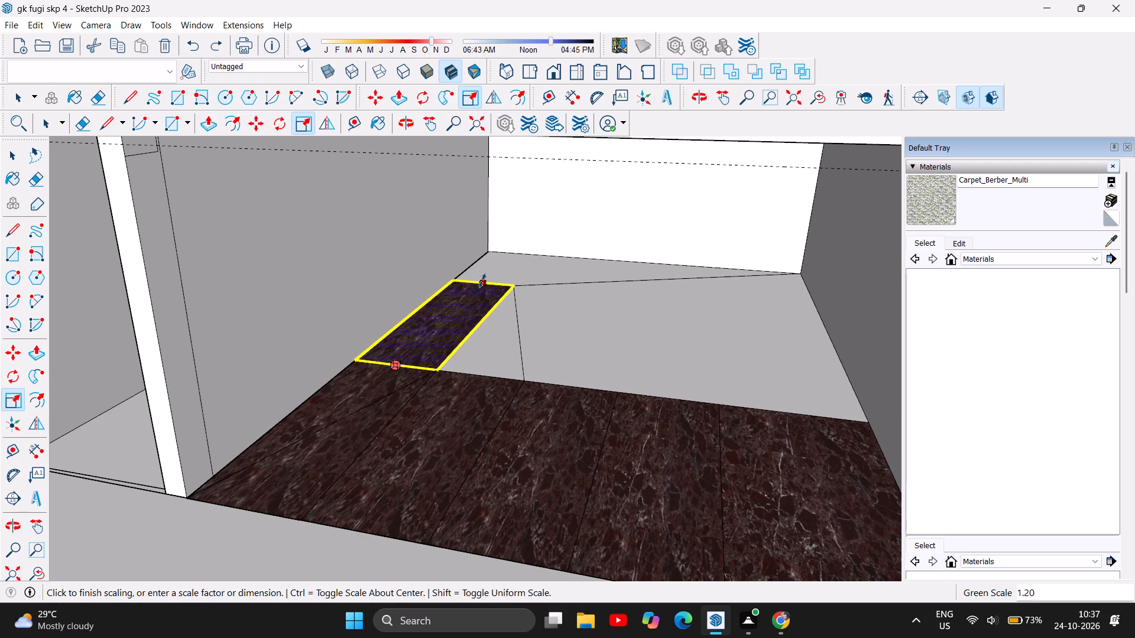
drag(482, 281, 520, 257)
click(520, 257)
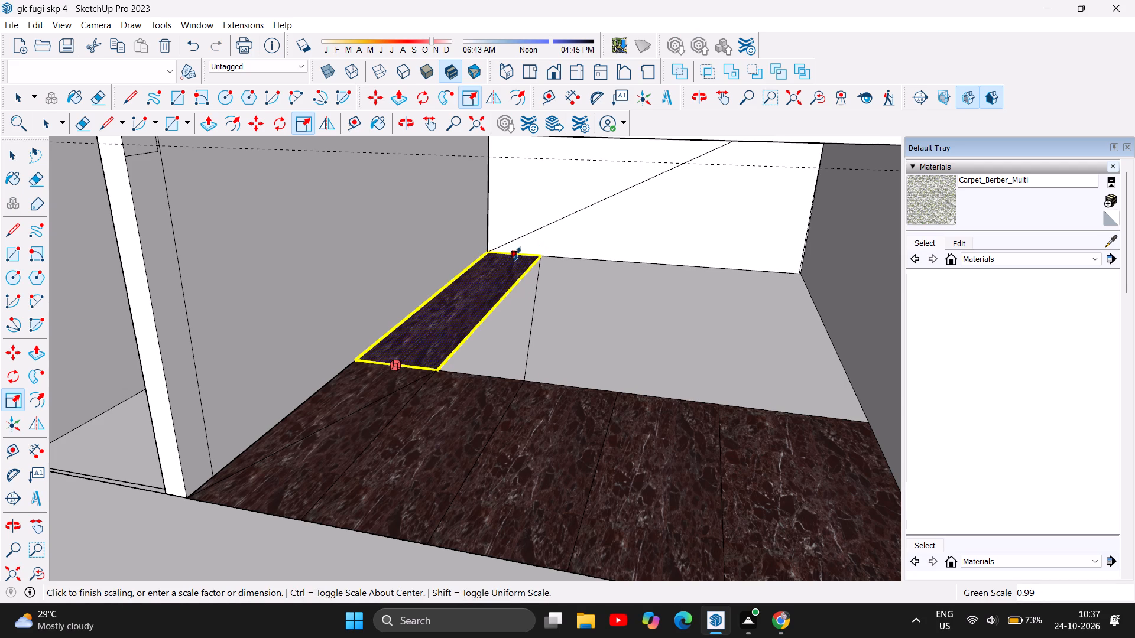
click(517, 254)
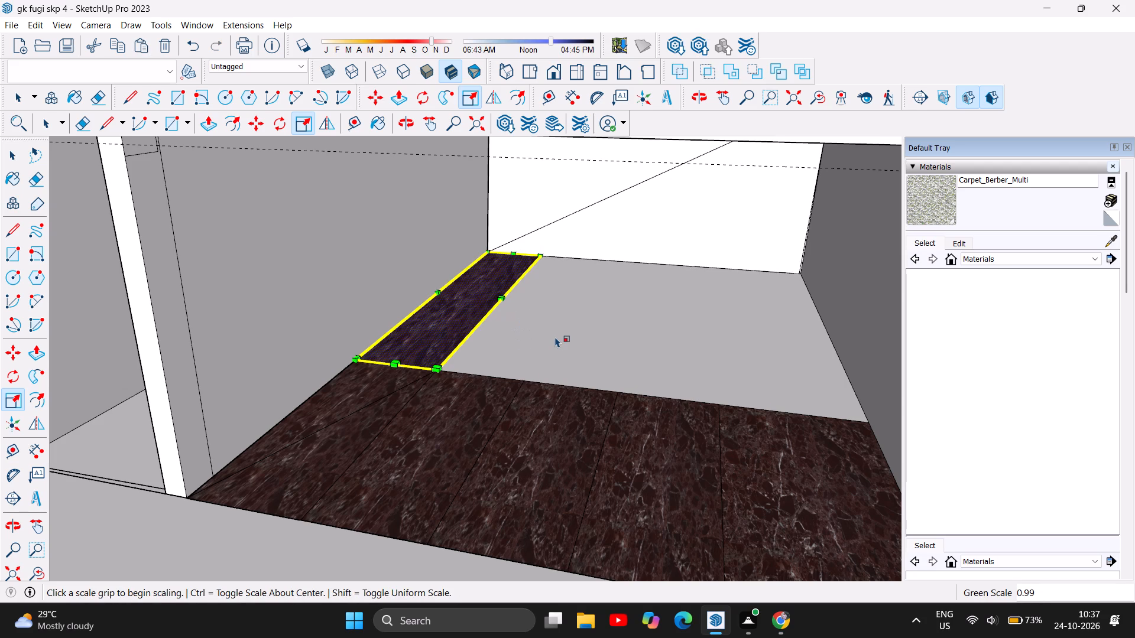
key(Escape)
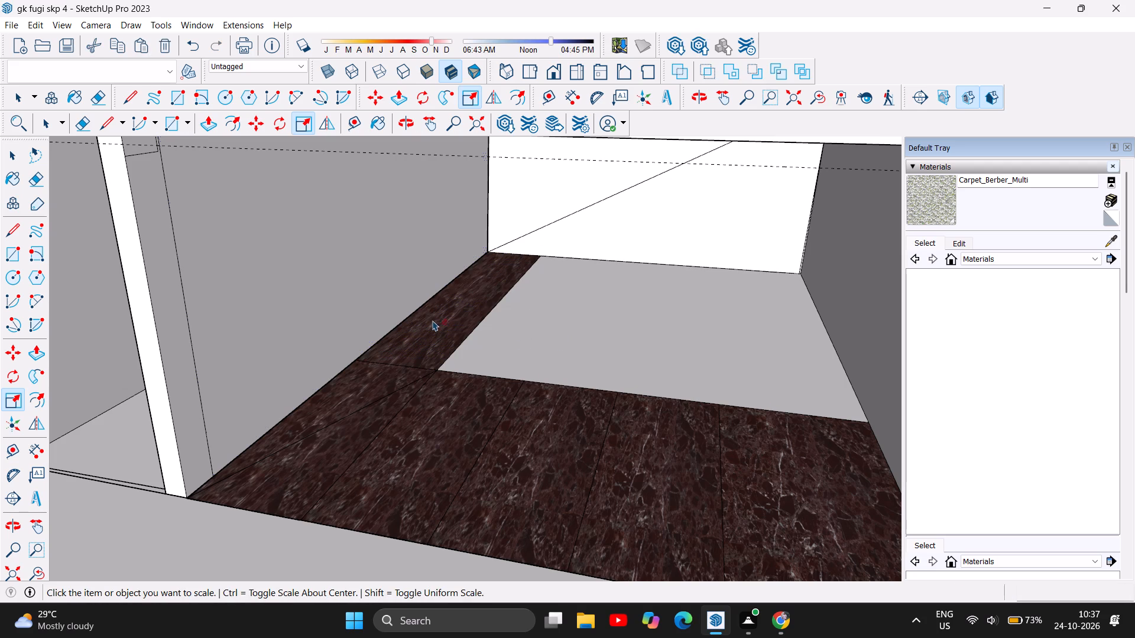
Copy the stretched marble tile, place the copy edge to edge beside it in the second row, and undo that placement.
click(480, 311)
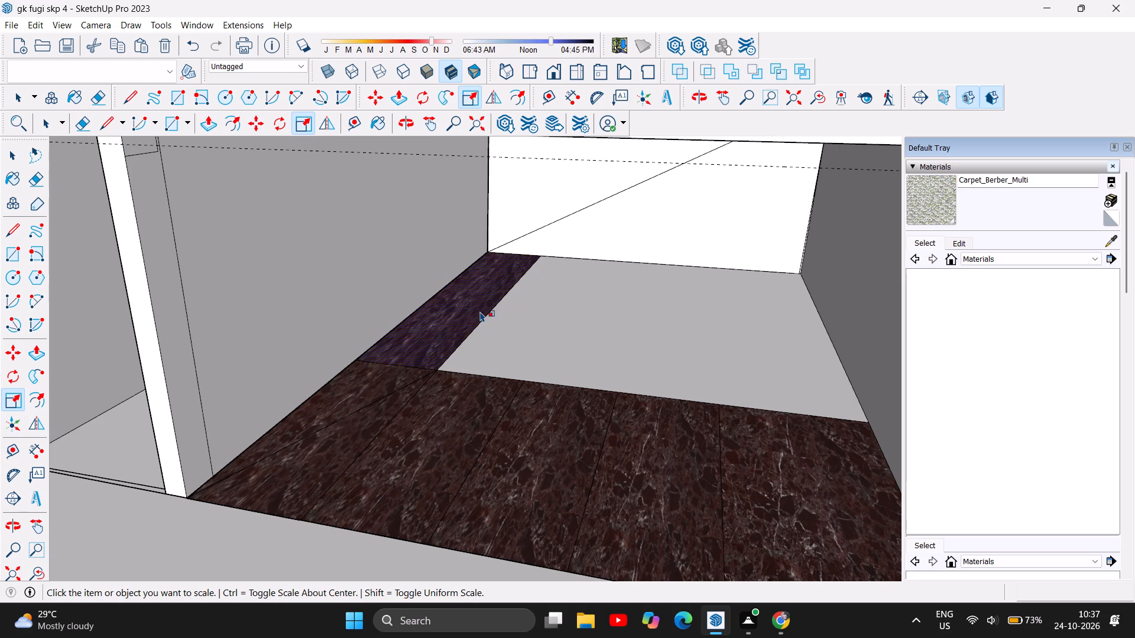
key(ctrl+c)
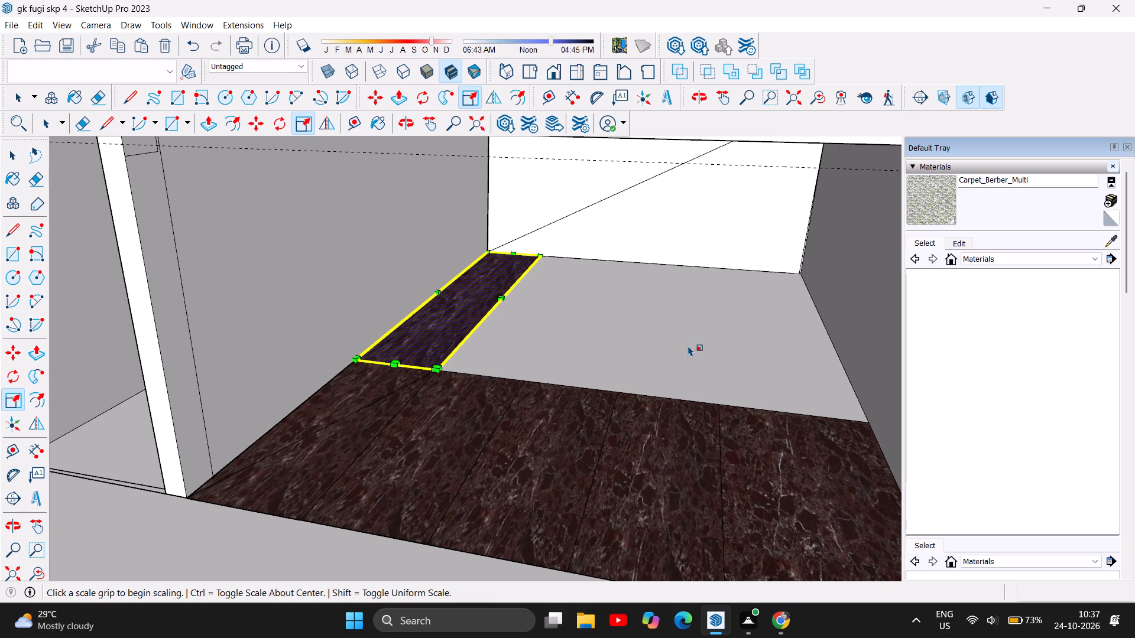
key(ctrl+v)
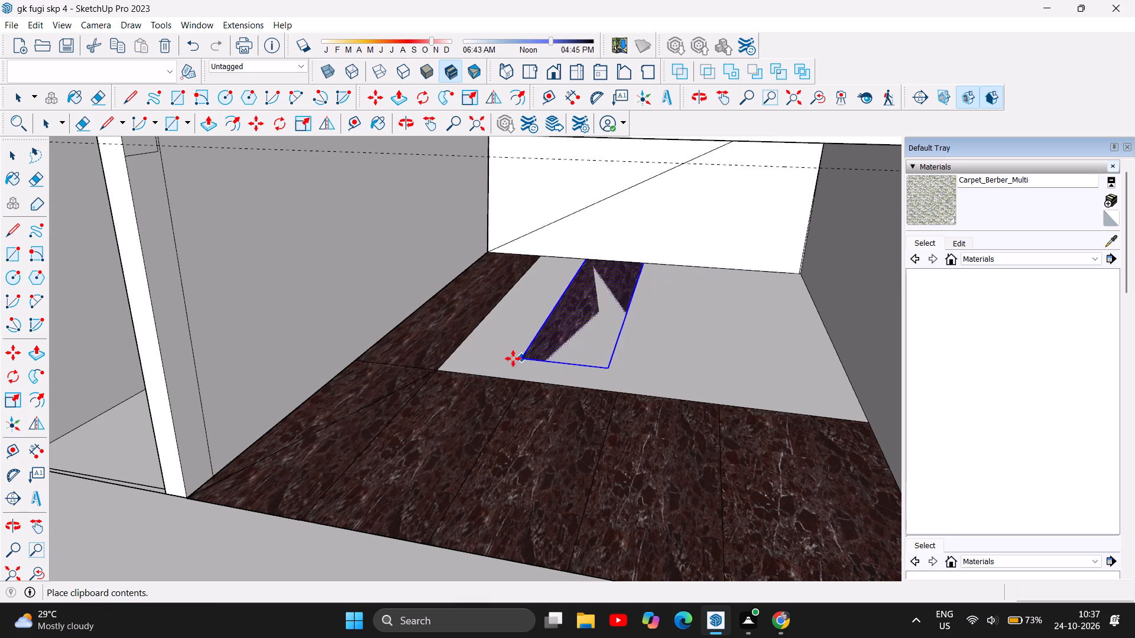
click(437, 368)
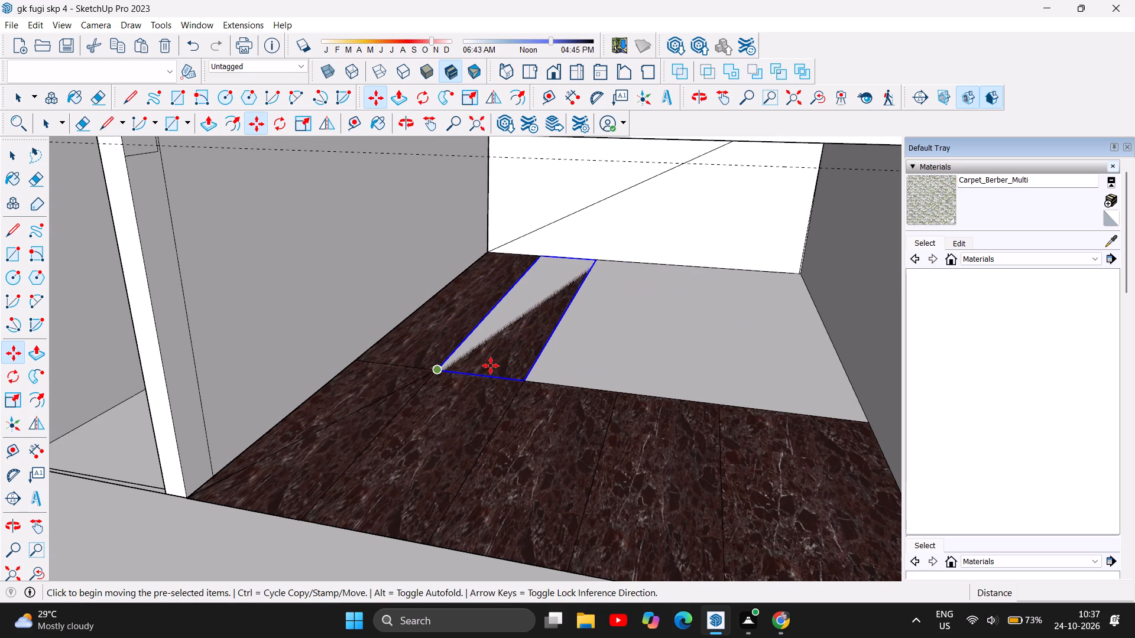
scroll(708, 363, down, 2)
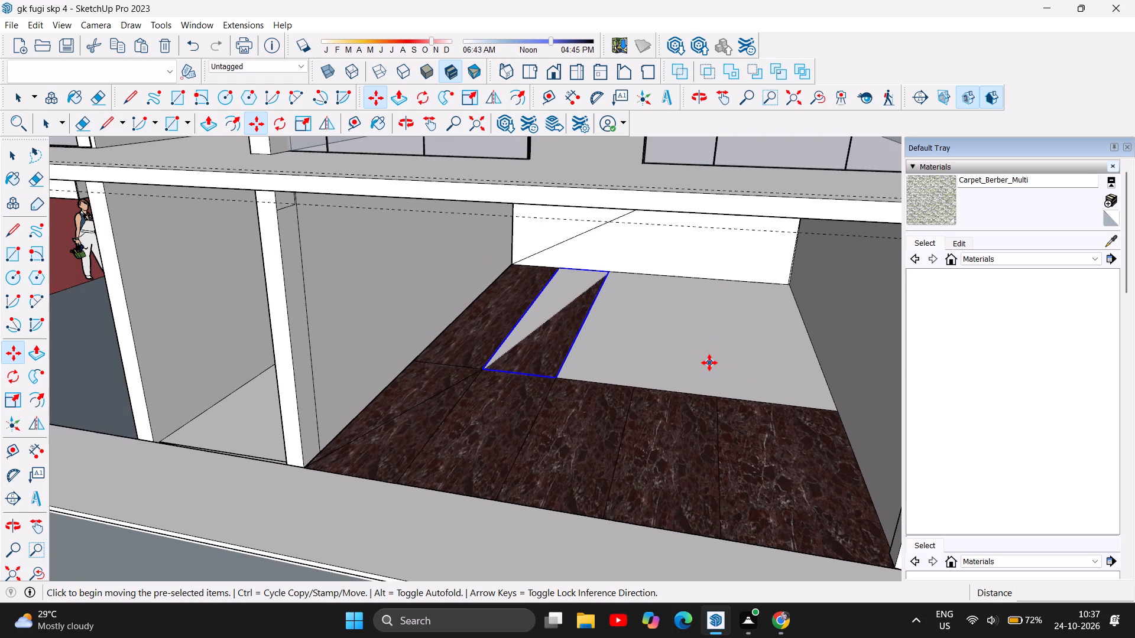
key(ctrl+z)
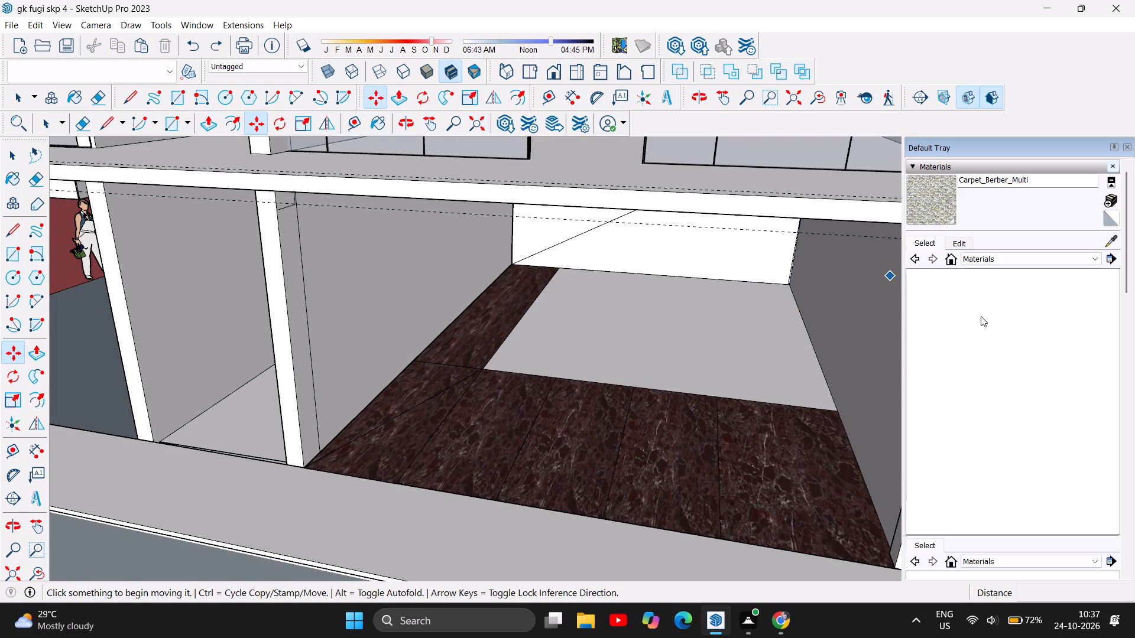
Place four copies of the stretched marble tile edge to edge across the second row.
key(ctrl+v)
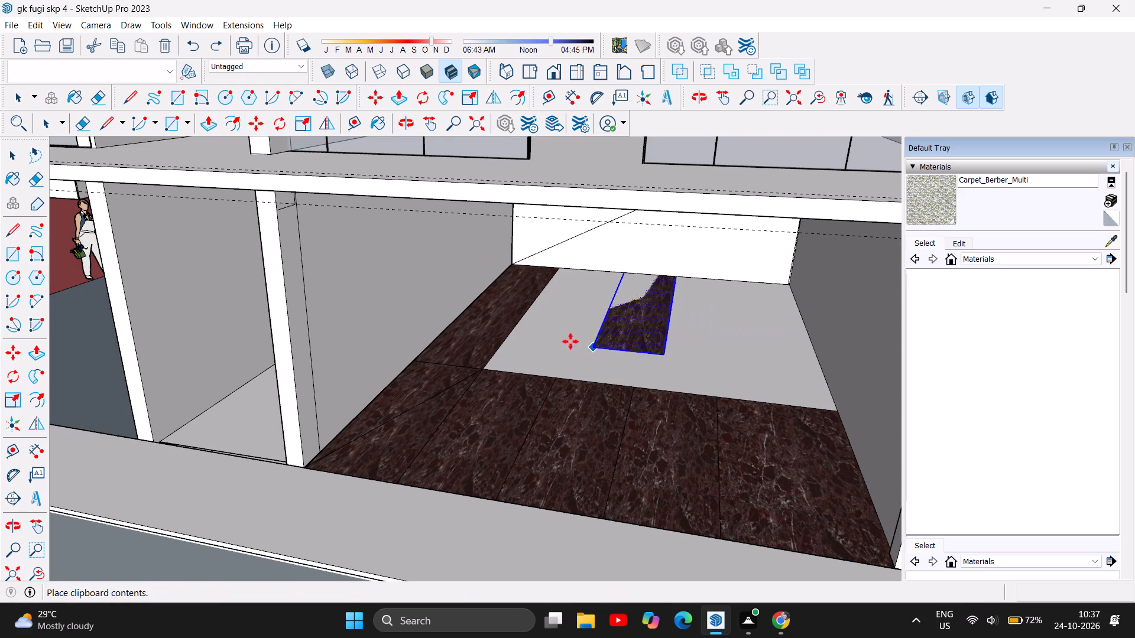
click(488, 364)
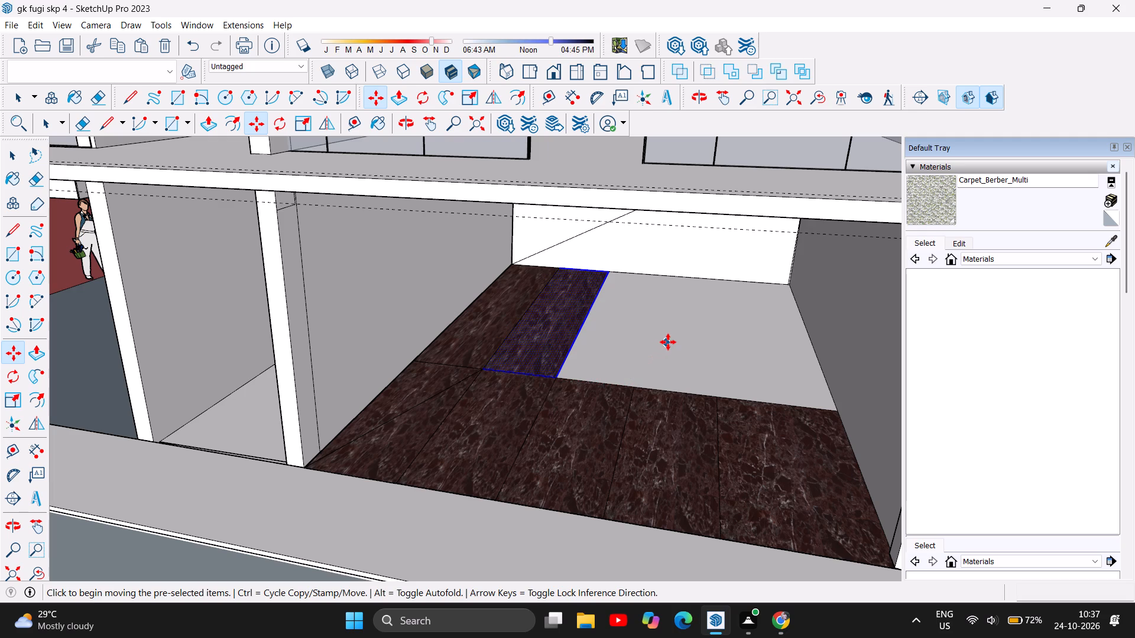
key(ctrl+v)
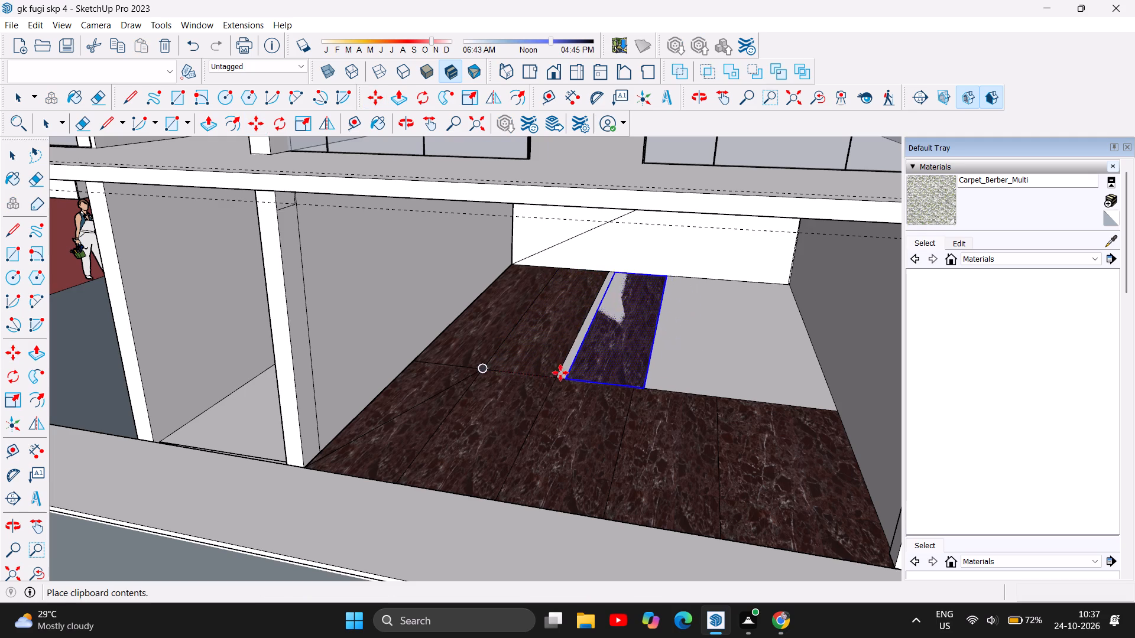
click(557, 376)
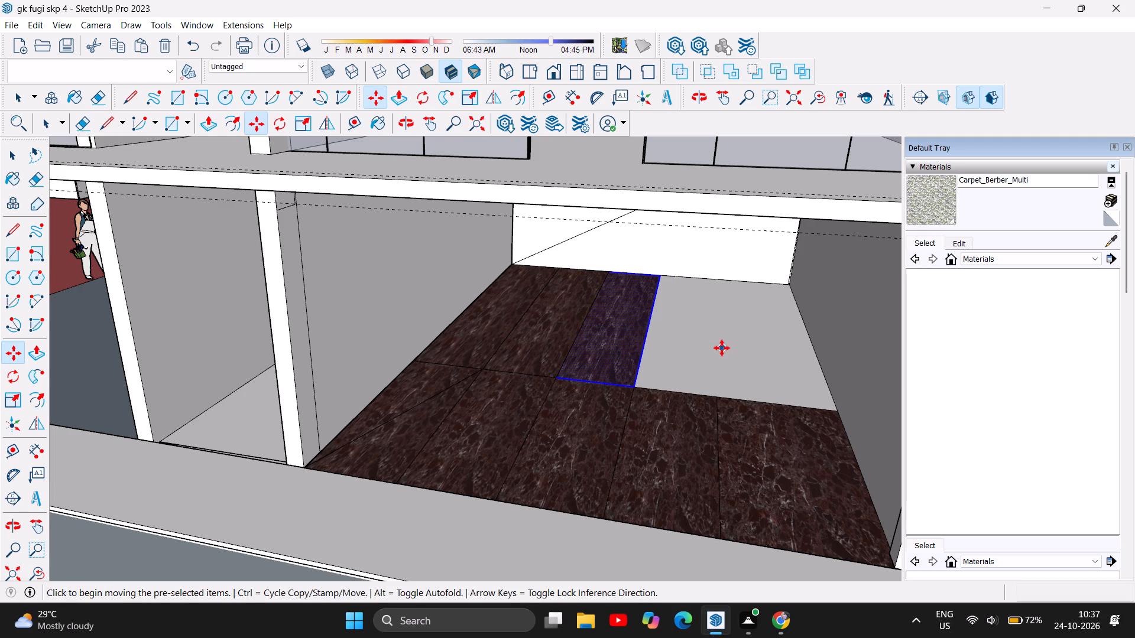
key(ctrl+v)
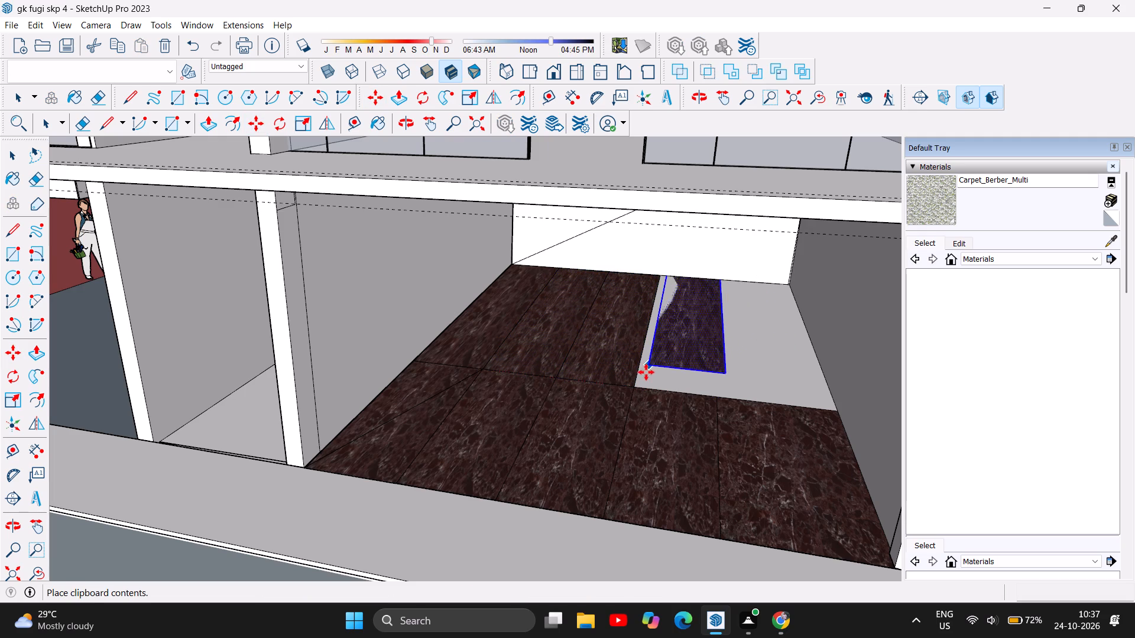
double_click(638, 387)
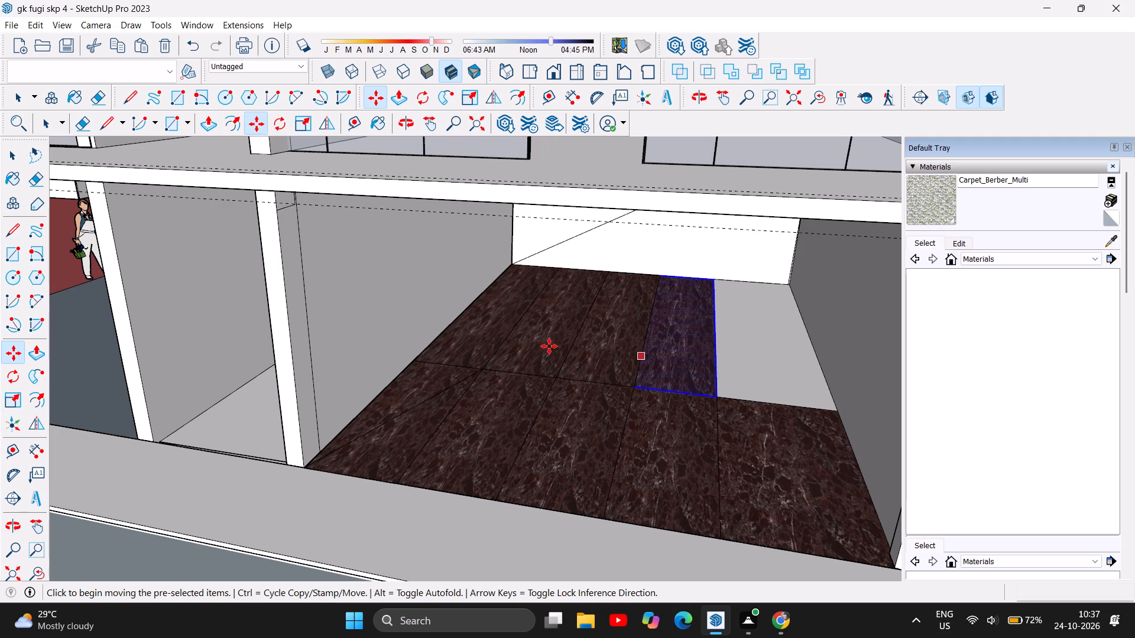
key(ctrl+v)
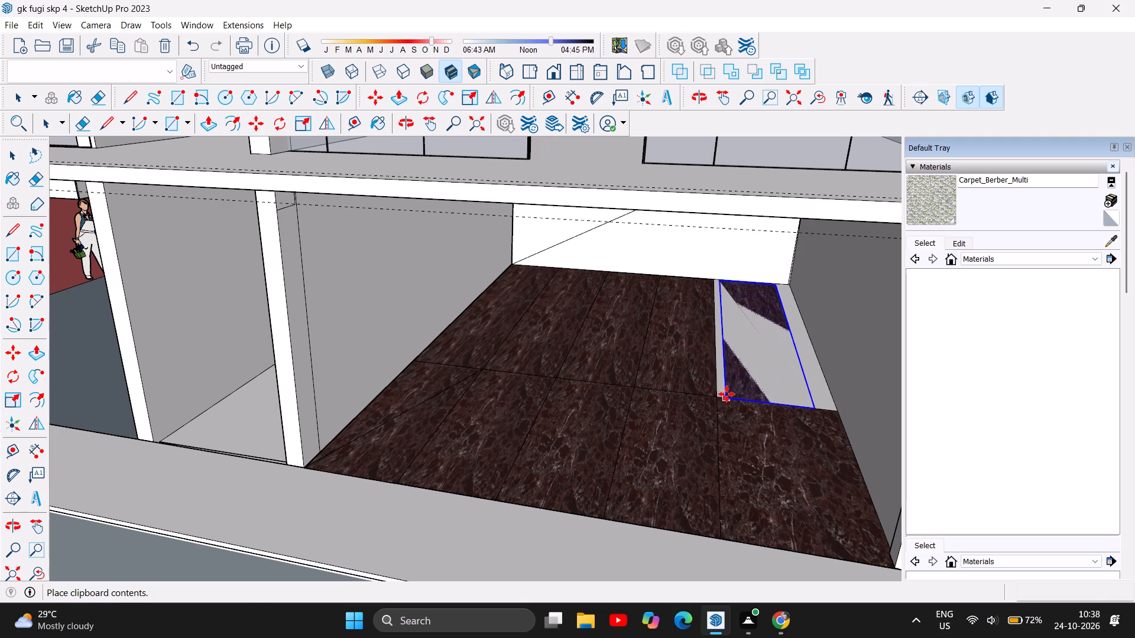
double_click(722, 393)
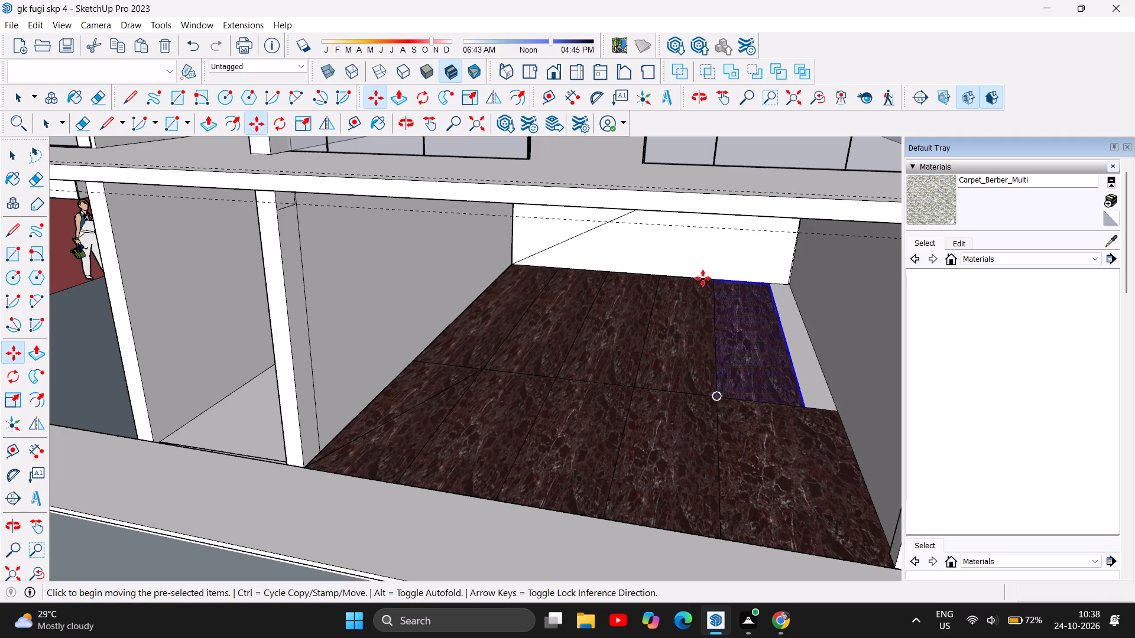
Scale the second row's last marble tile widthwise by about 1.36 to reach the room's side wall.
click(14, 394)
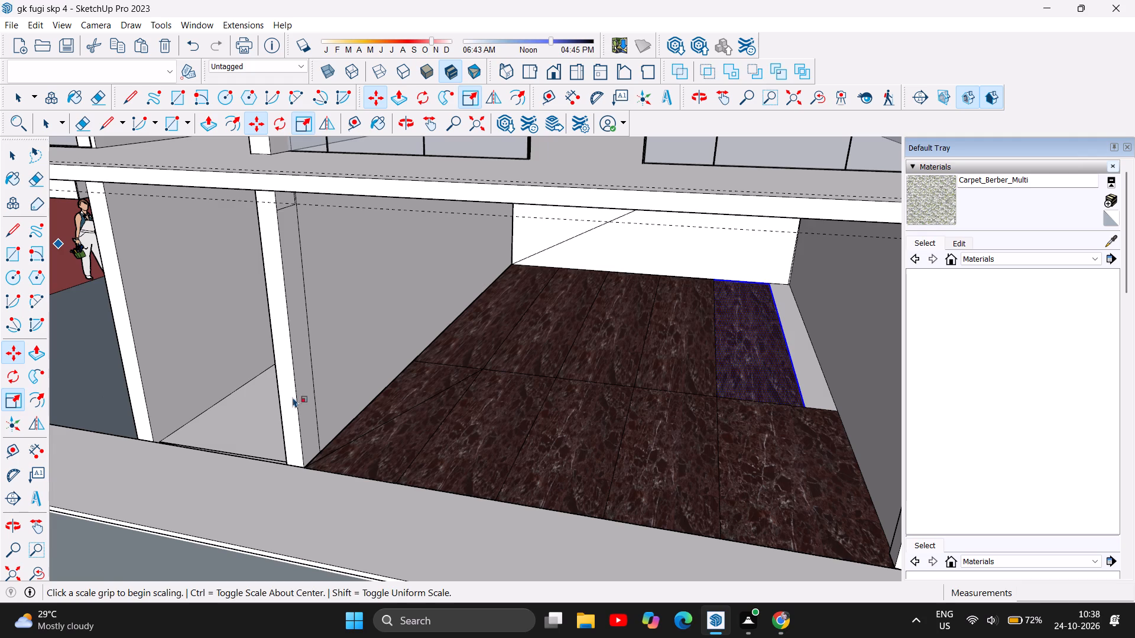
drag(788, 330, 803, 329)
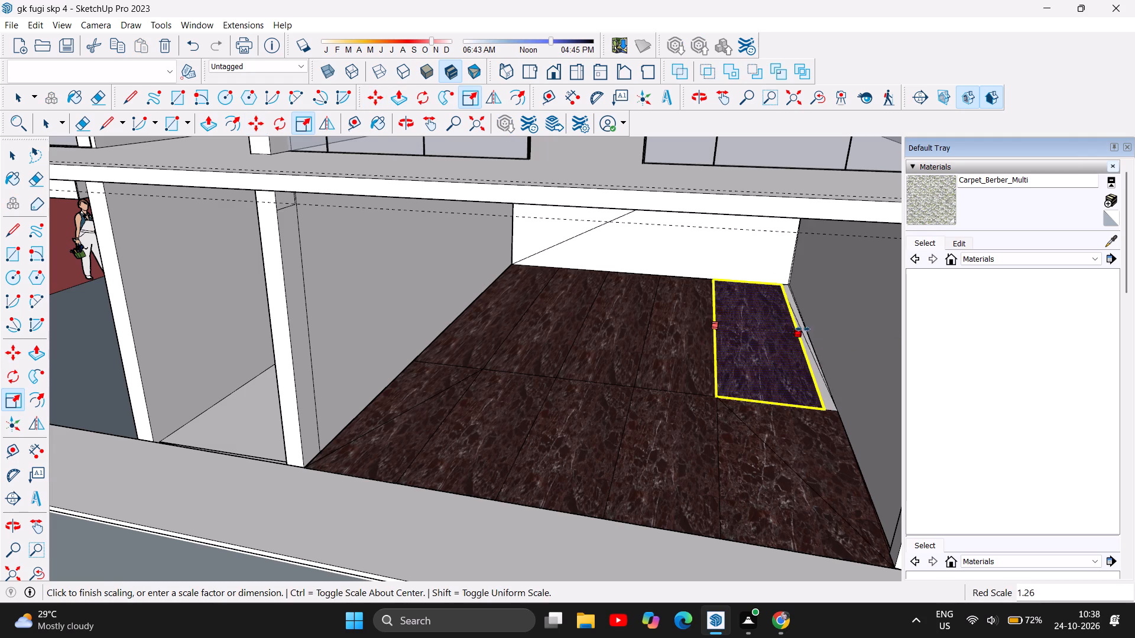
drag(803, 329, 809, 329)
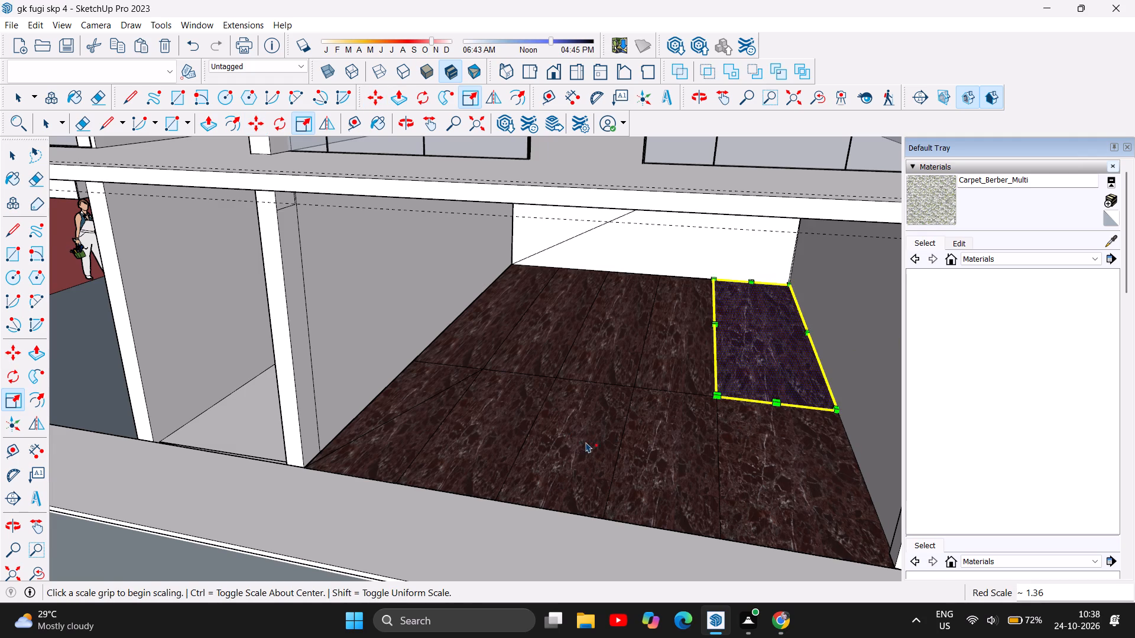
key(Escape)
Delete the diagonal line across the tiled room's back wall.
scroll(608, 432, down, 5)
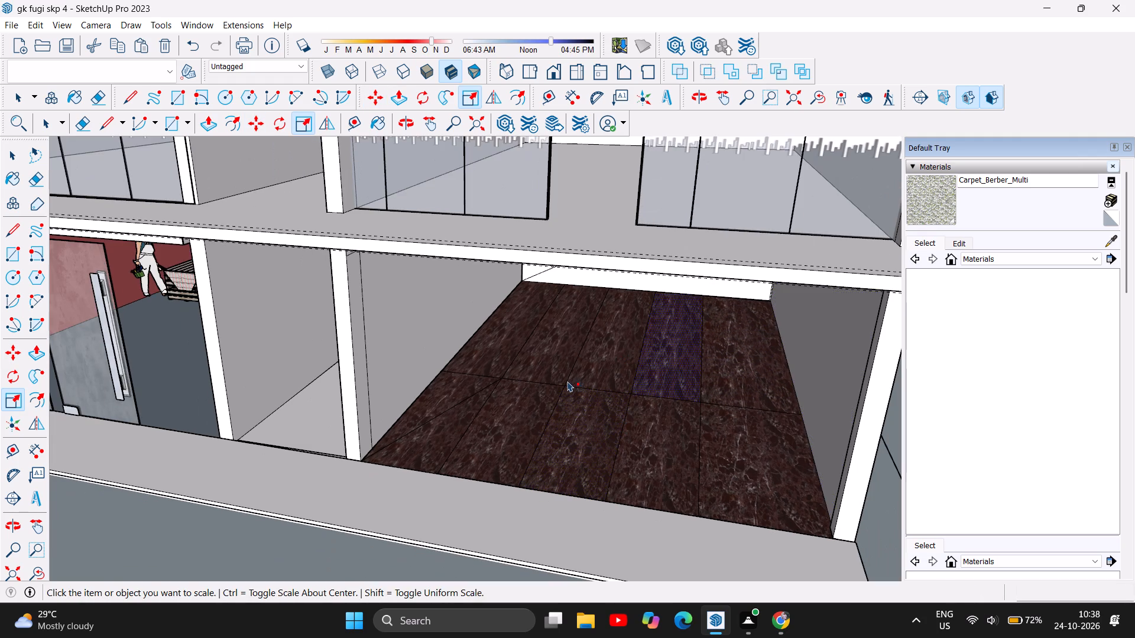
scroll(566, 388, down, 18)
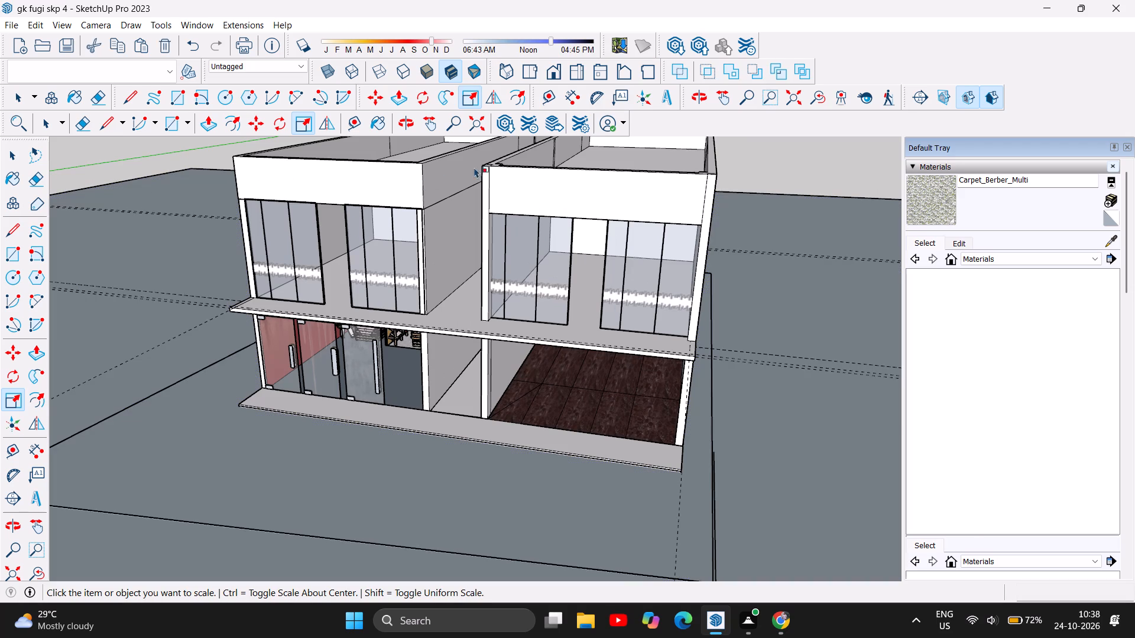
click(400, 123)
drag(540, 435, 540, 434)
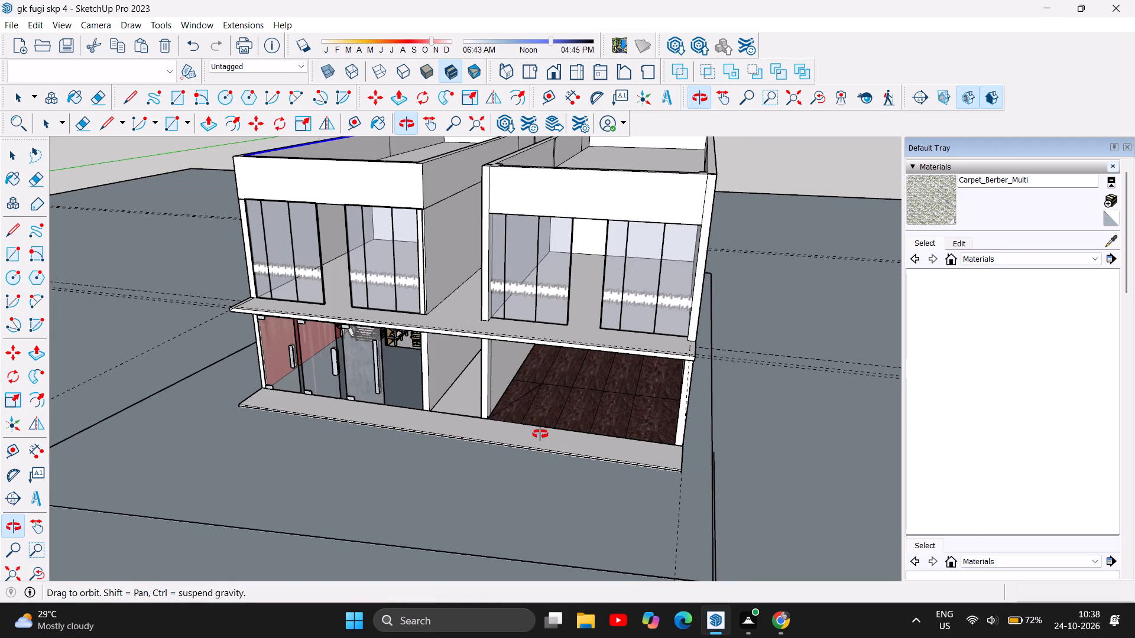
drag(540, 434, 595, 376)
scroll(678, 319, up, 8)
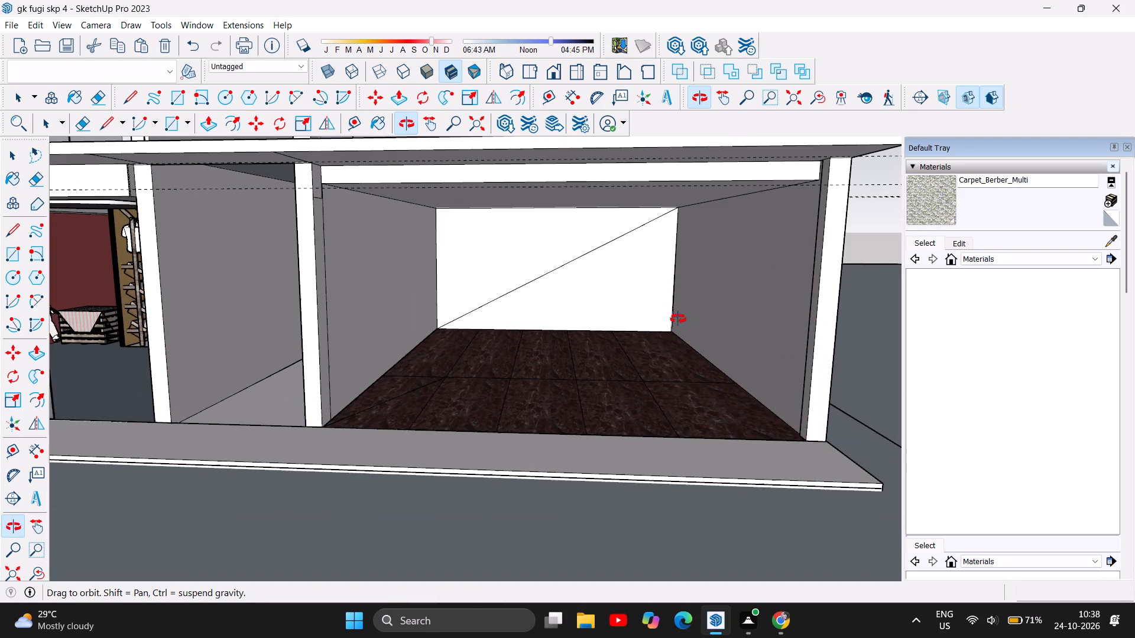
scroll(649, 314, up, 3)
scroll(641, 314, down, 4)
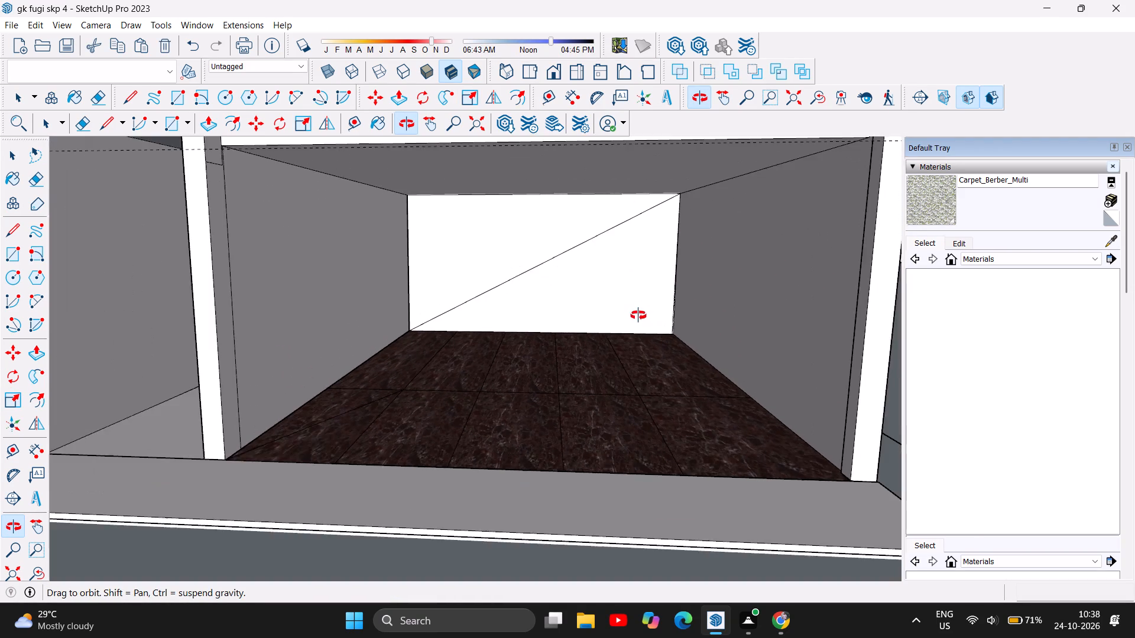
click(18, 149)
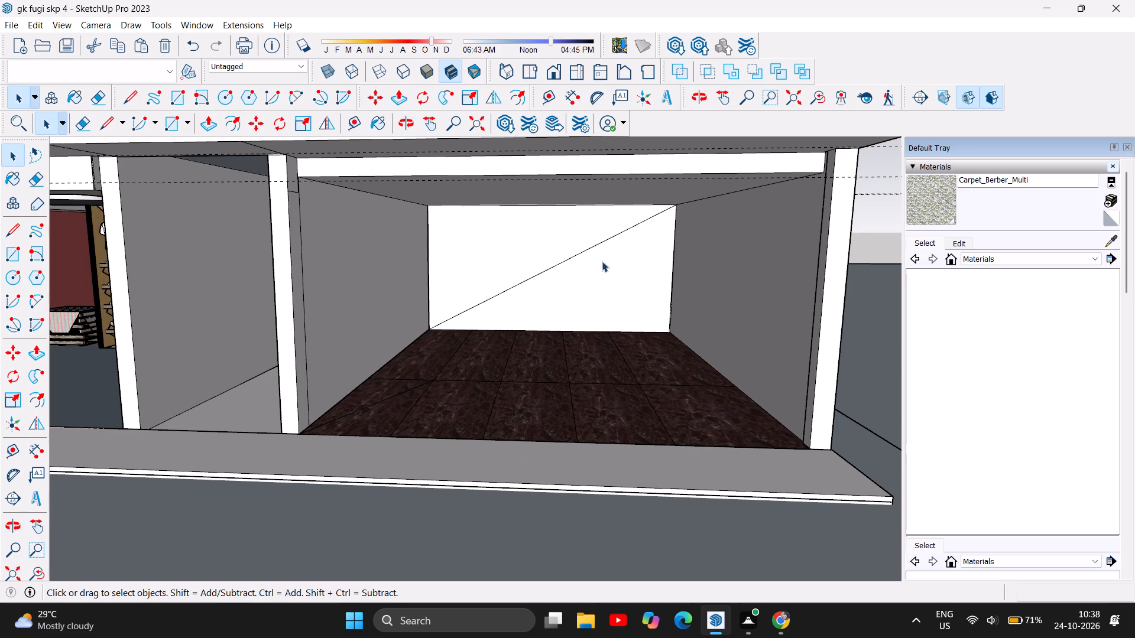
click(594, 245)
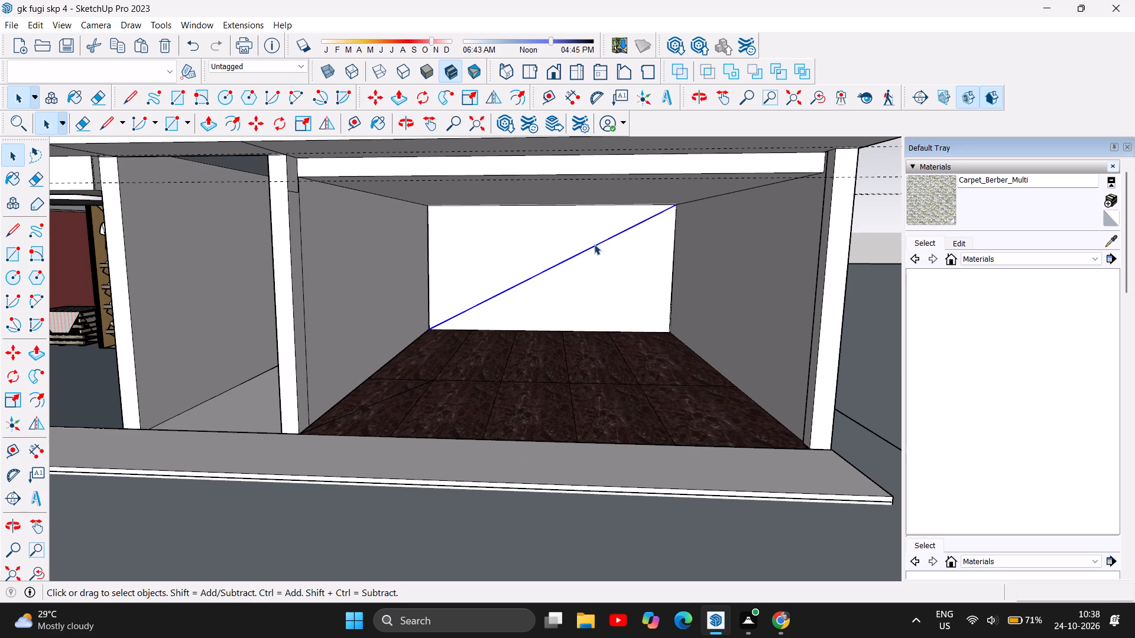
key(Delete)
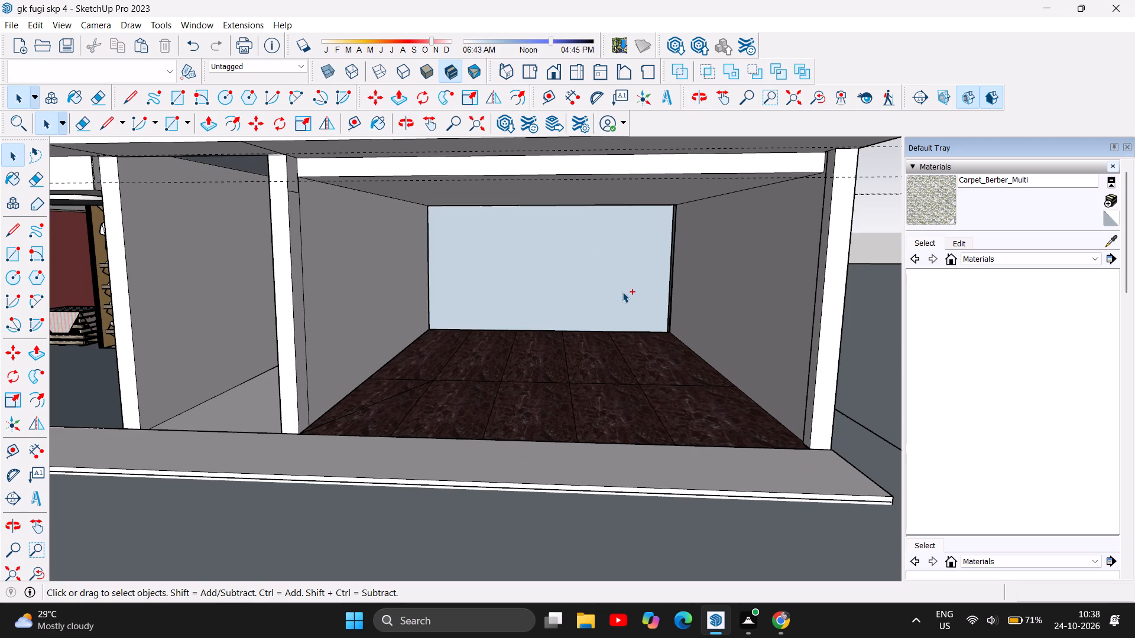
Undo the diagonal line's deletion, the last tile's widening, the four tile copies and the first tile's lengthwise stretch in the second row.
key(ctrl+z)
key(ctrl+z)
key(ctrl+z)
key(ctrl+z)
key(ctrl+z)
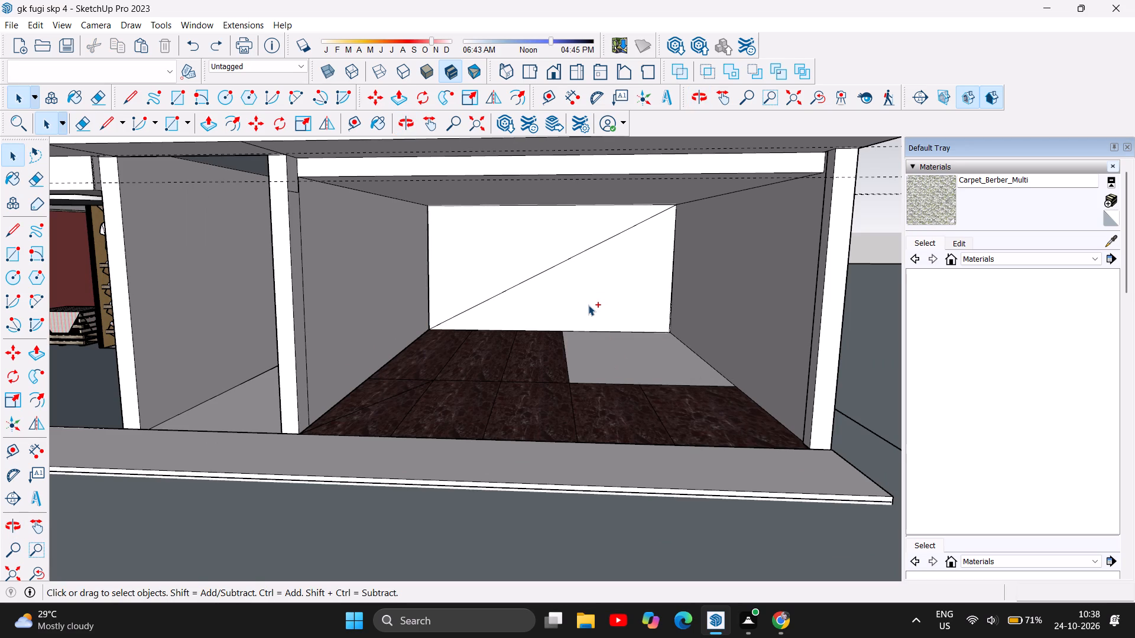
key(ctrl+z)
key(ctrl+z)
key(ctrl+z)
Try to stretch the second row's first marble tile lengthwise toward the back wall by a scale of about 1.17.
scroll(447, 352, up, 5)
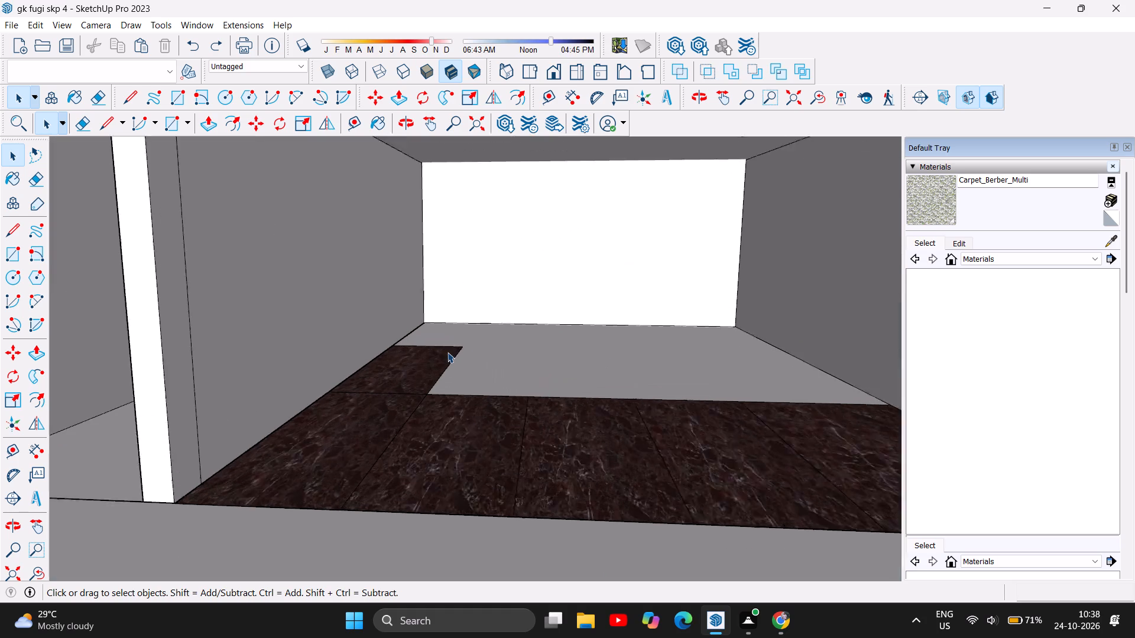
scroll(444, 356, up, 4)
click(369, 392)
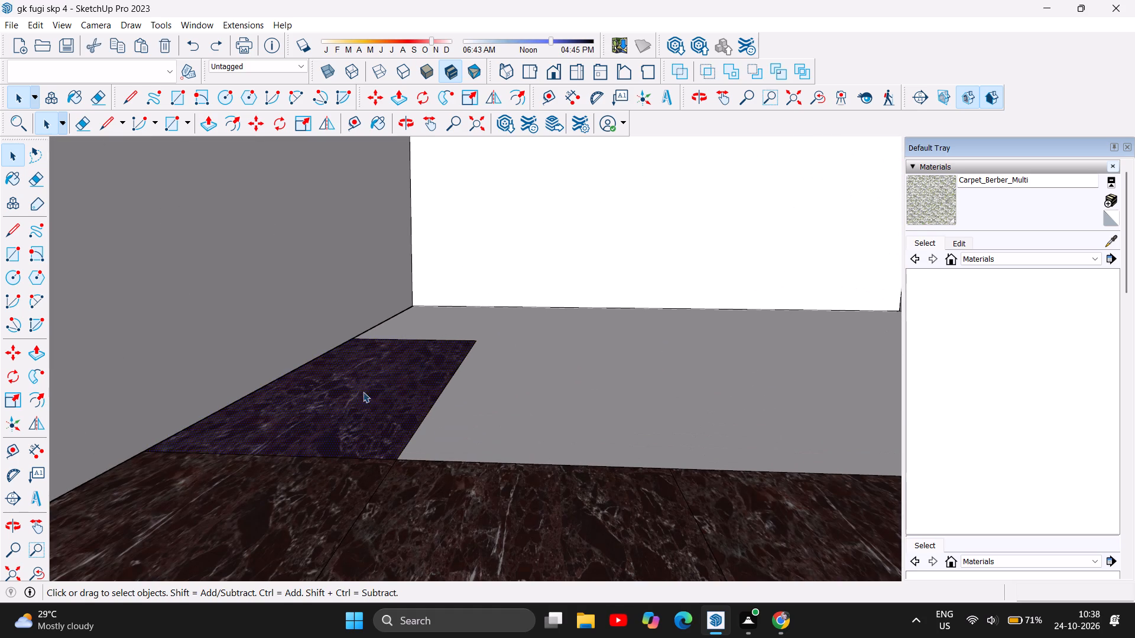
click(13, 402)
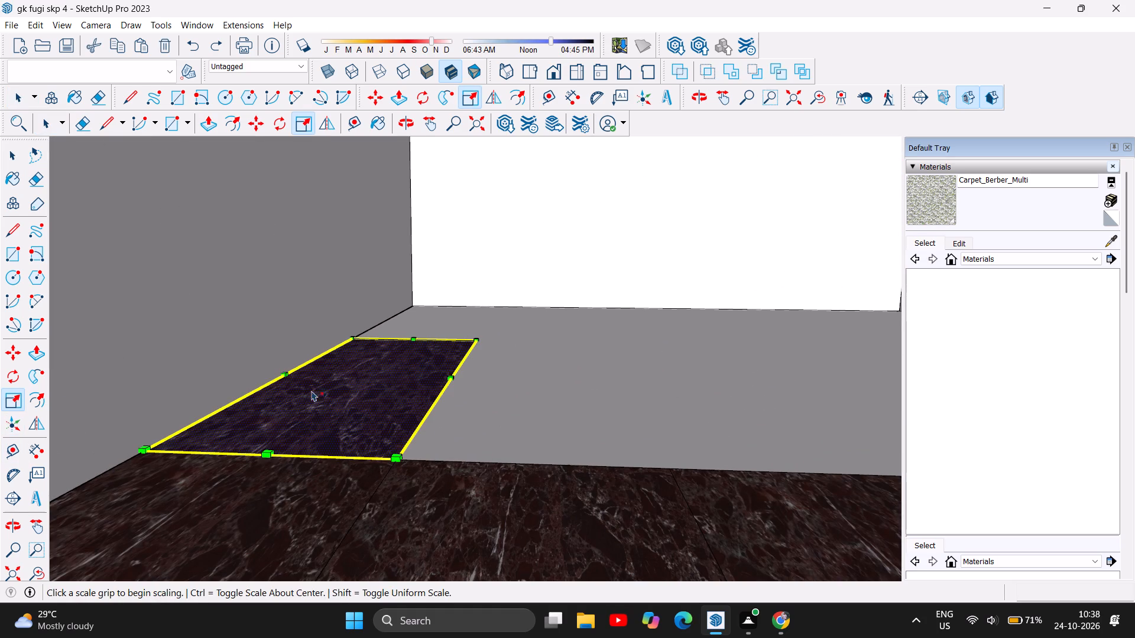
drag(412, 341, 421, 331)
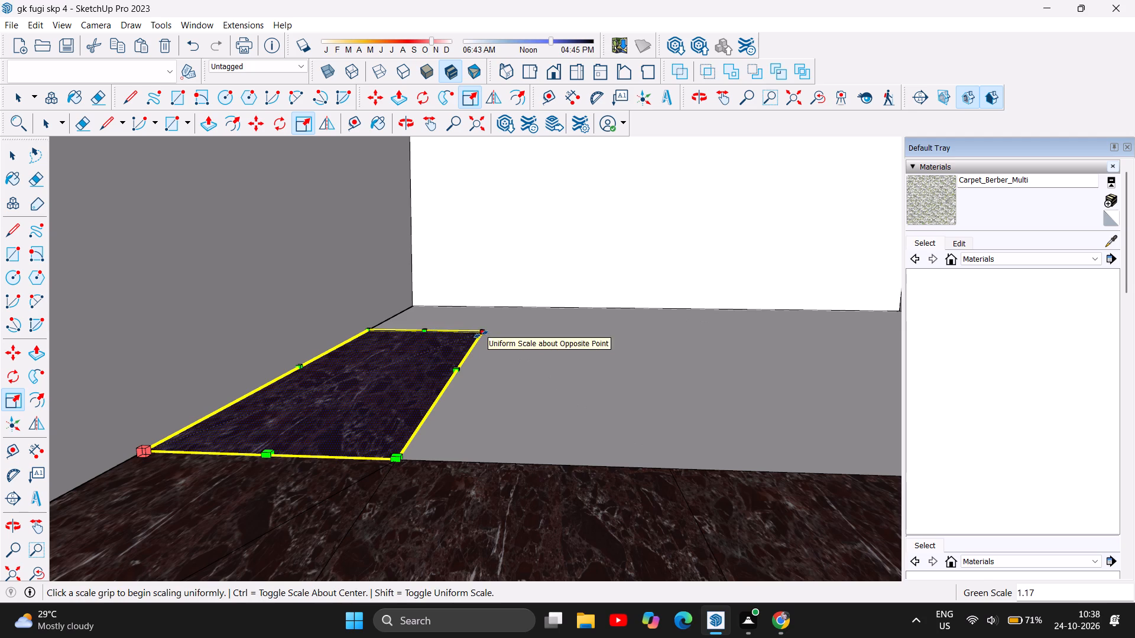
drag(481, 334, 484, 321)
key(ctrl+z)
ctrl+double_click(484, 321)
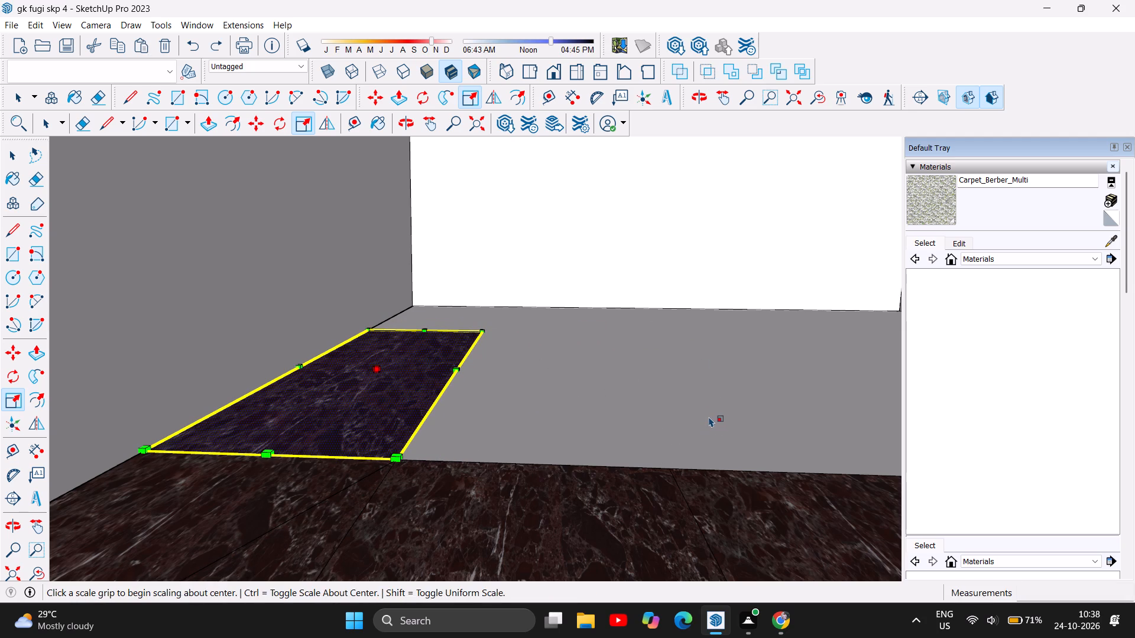
Undo the first tile's lengthwise stretch and its placement, clearing the second row.
key(ctrl+z)
key(ctrl+z)
Place five copies of the marble tile edge to edge across the second row, starting where the first row meets the side wall.
scroll(476, 437, down, 5)
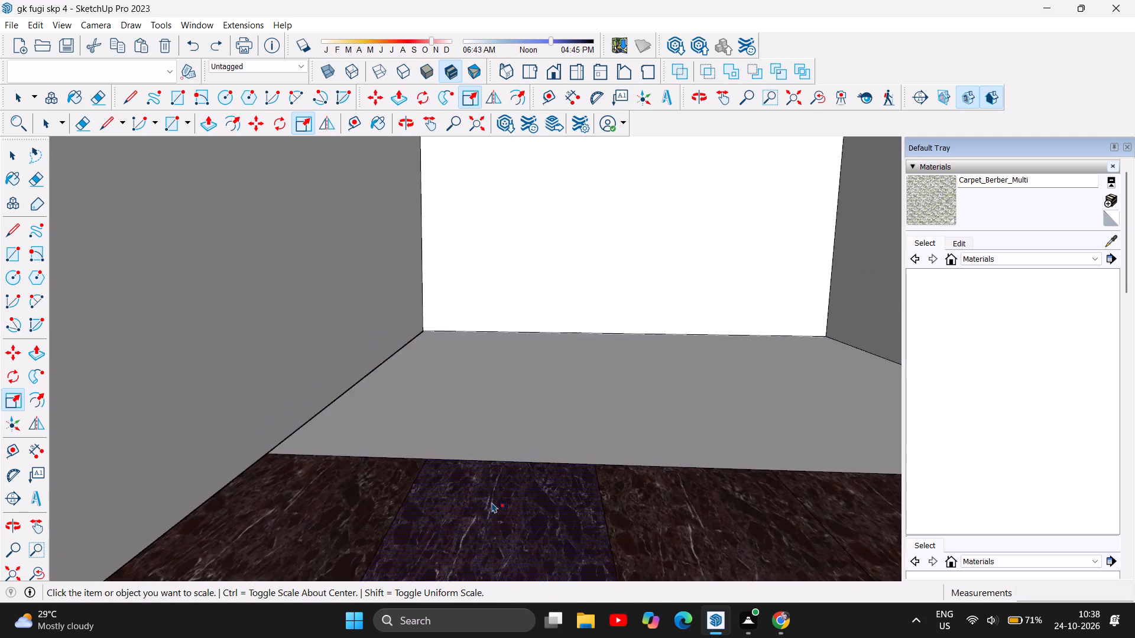
scroll(492, 502, down, 7)
scroll(431, 399, up, 2)
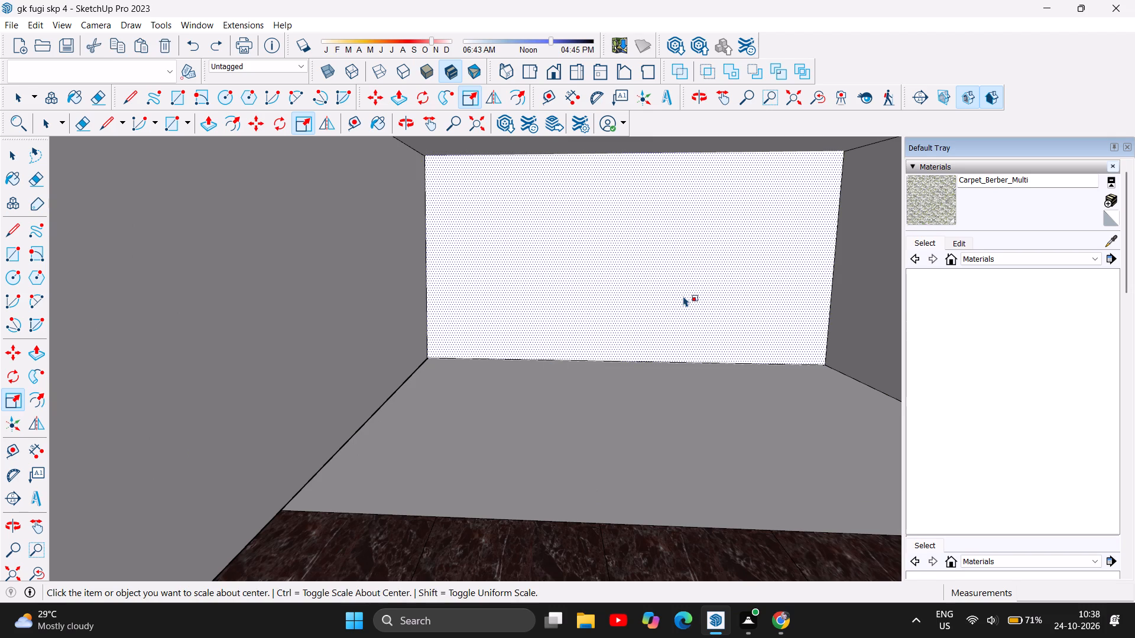
key(ctrl+v)
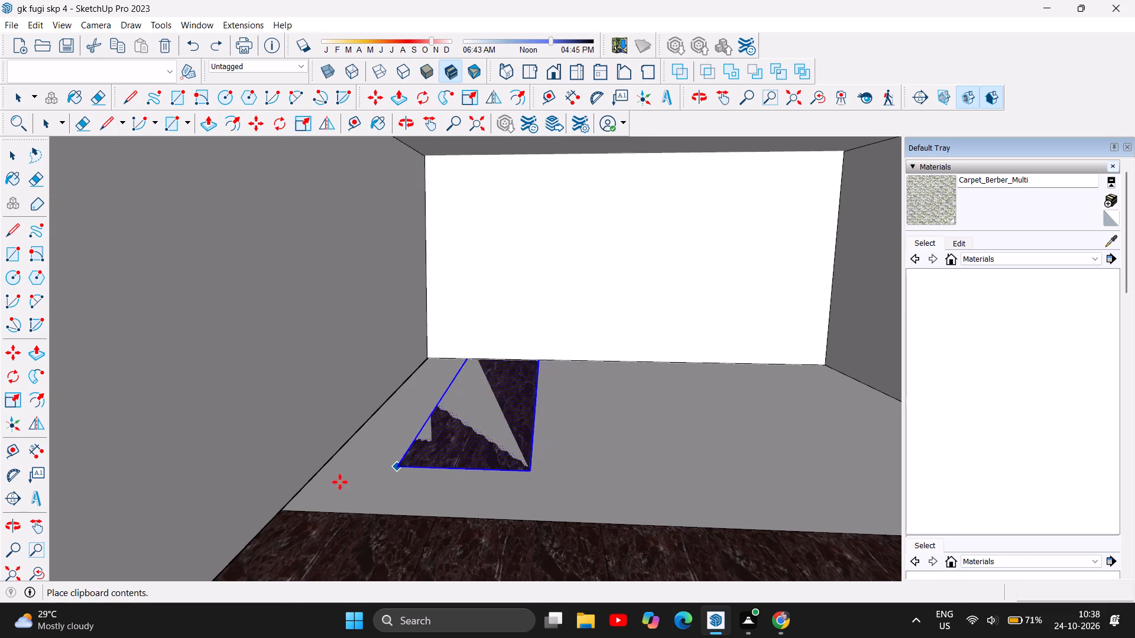
click(281, 511)
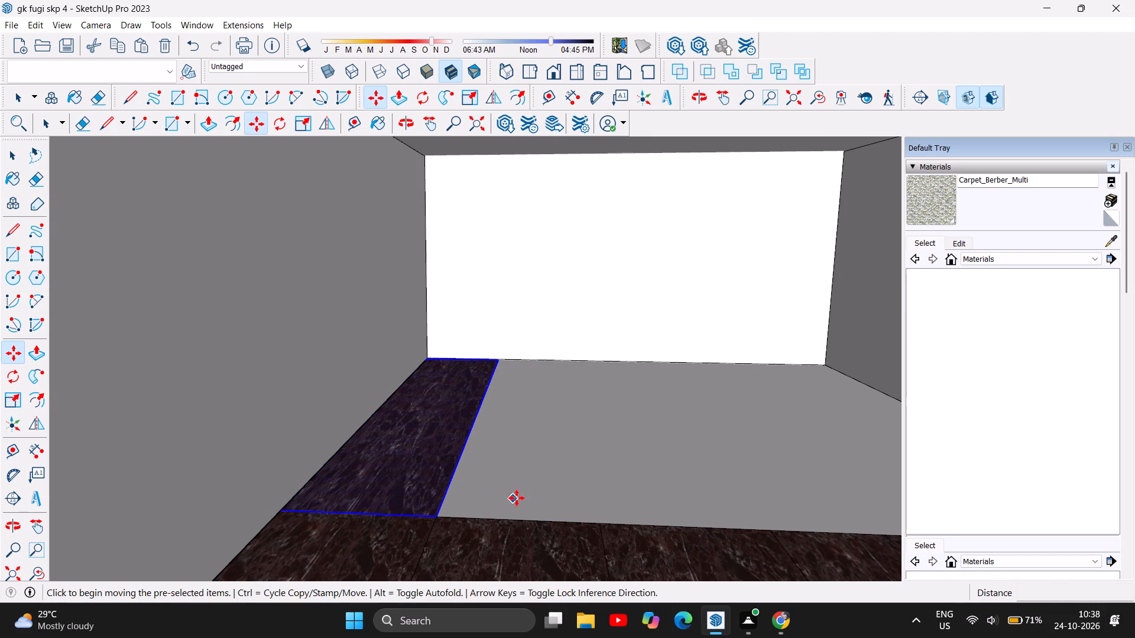
scroll(561, 429, up, 1)
scroll(542, 412, down, 4)
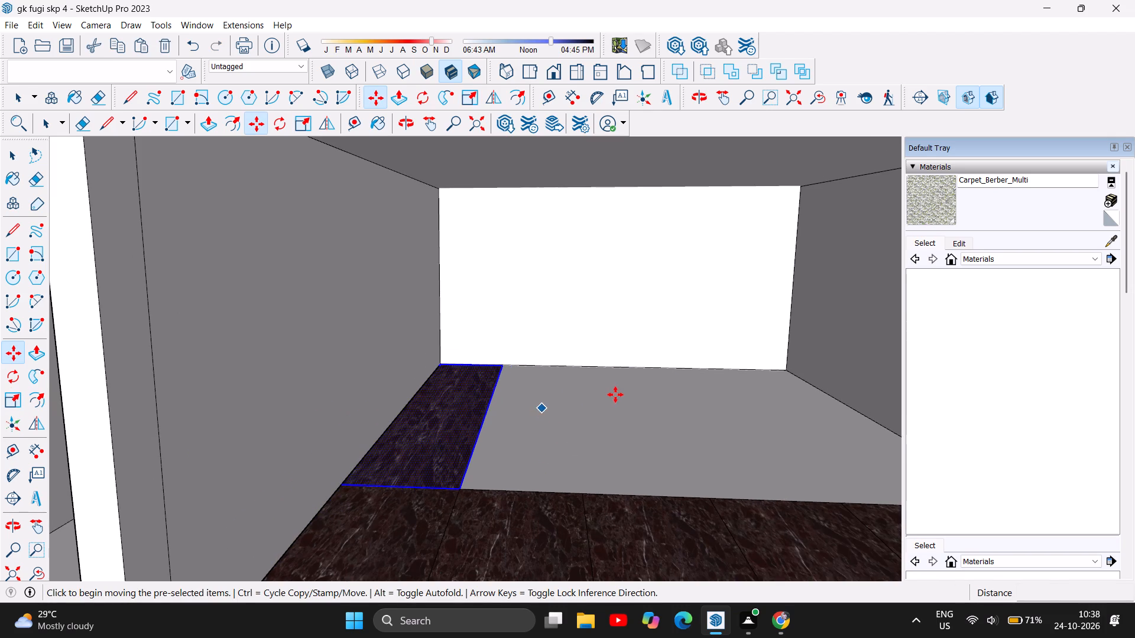
key(ctrl+v)
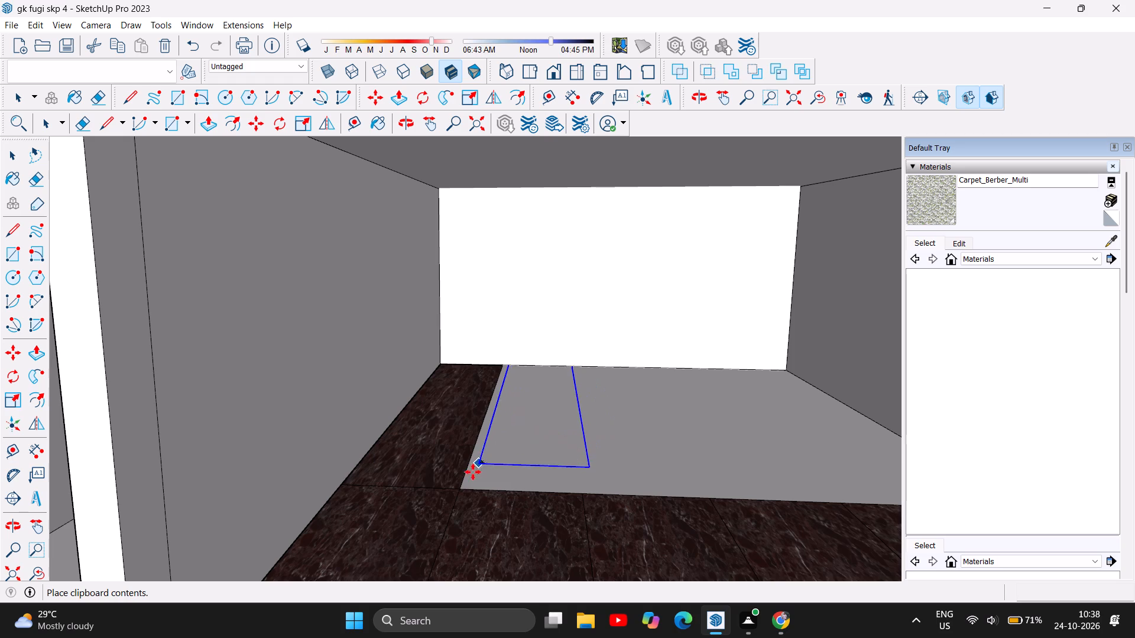
click(465, 489)
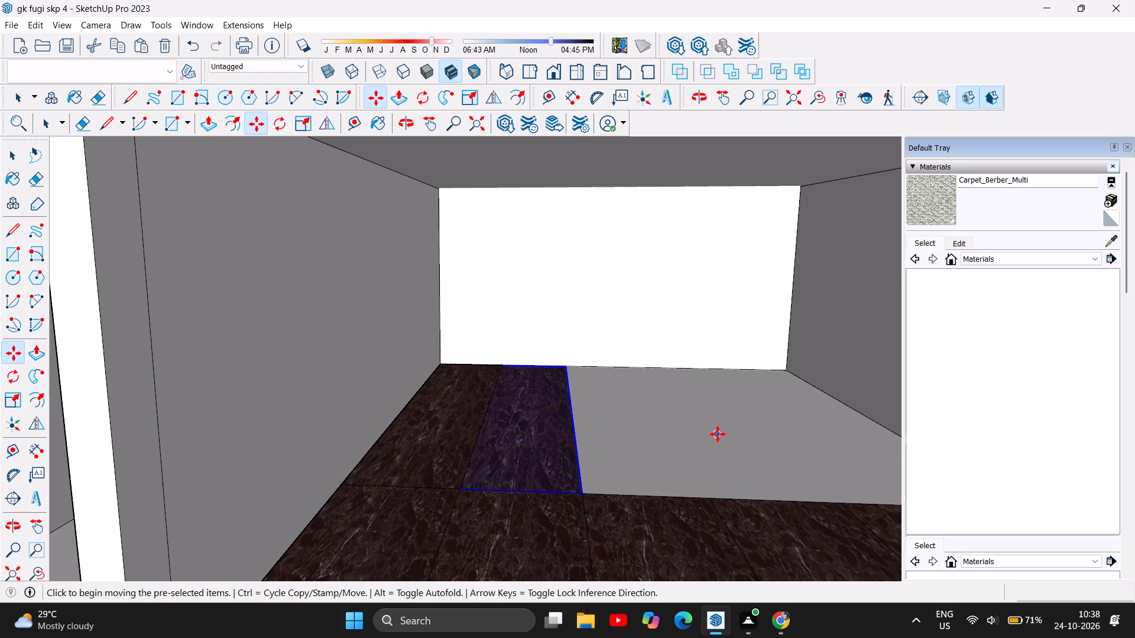
key(ctrl+v)
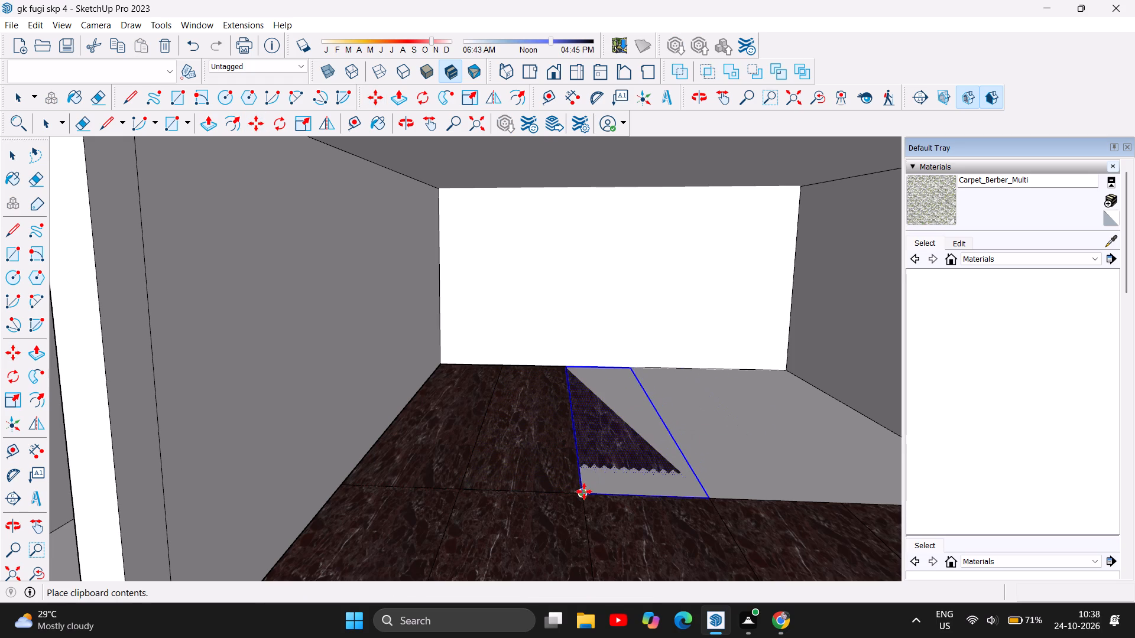
click(584, 492)
scroll(410, 409, down, 3)
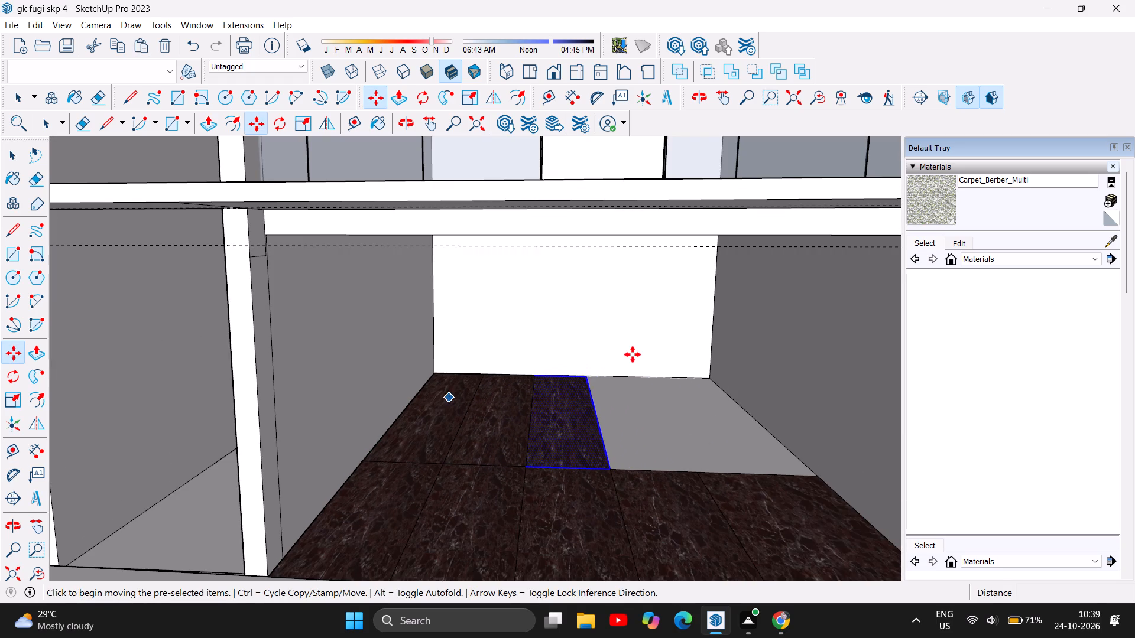
key(ctrl+v)
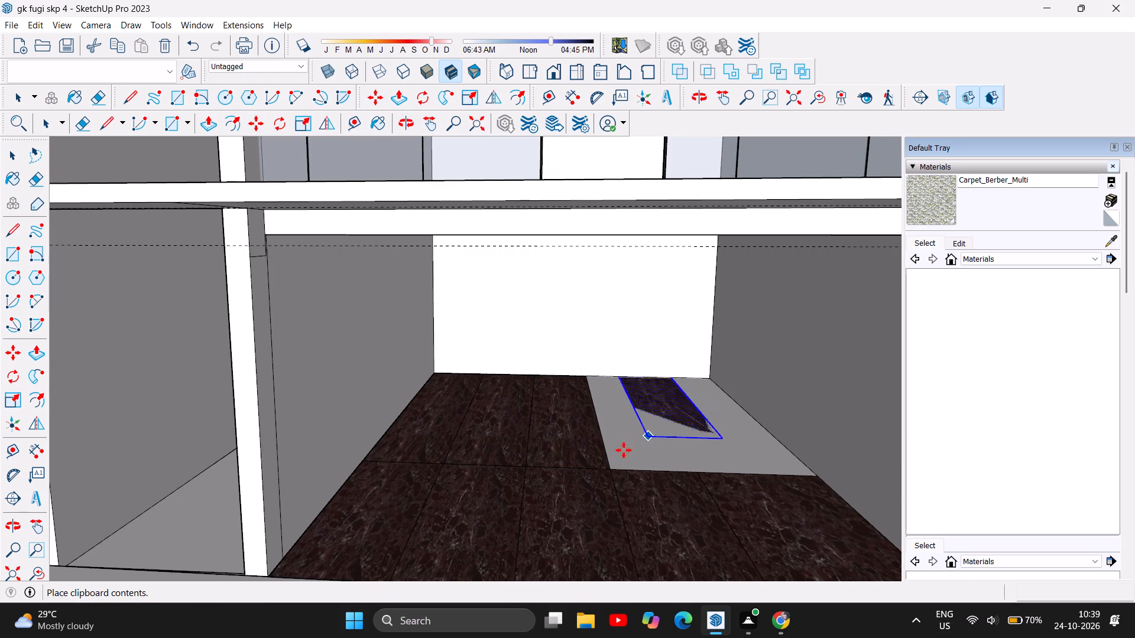
double_click(613, 466)
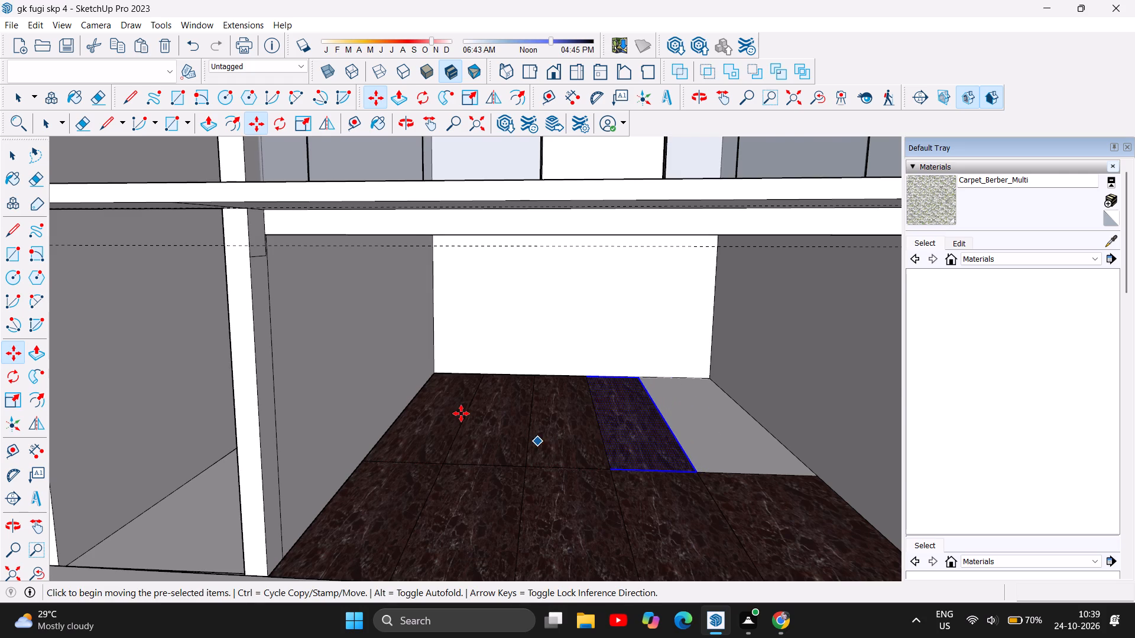
scroll(461, 414, down, 4)
key(ctrl+v)
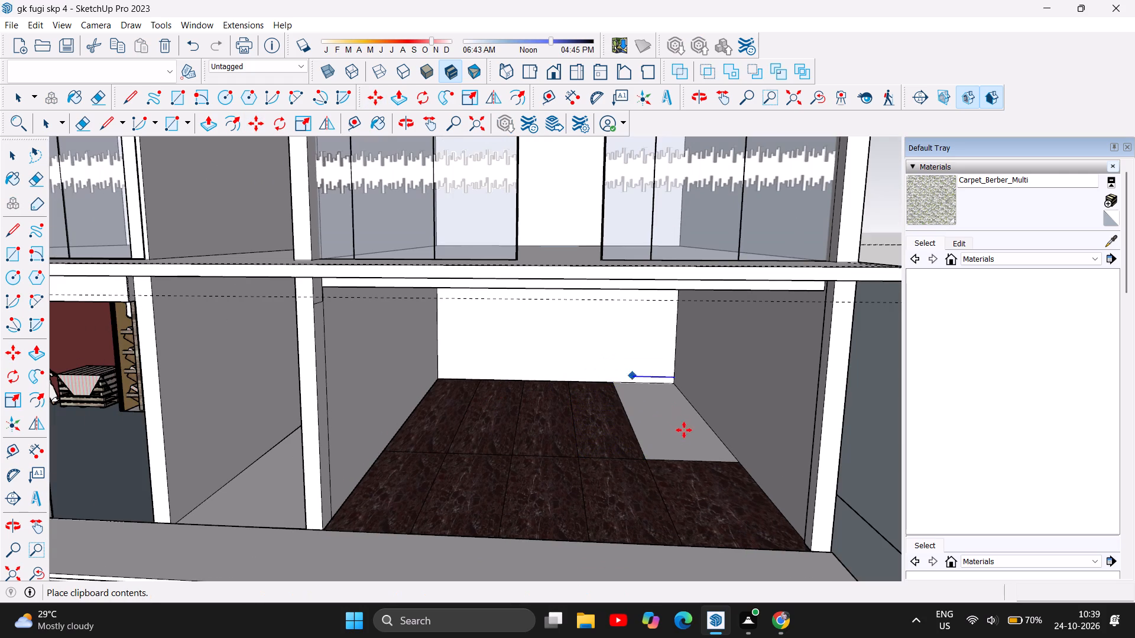
click(648, 460)
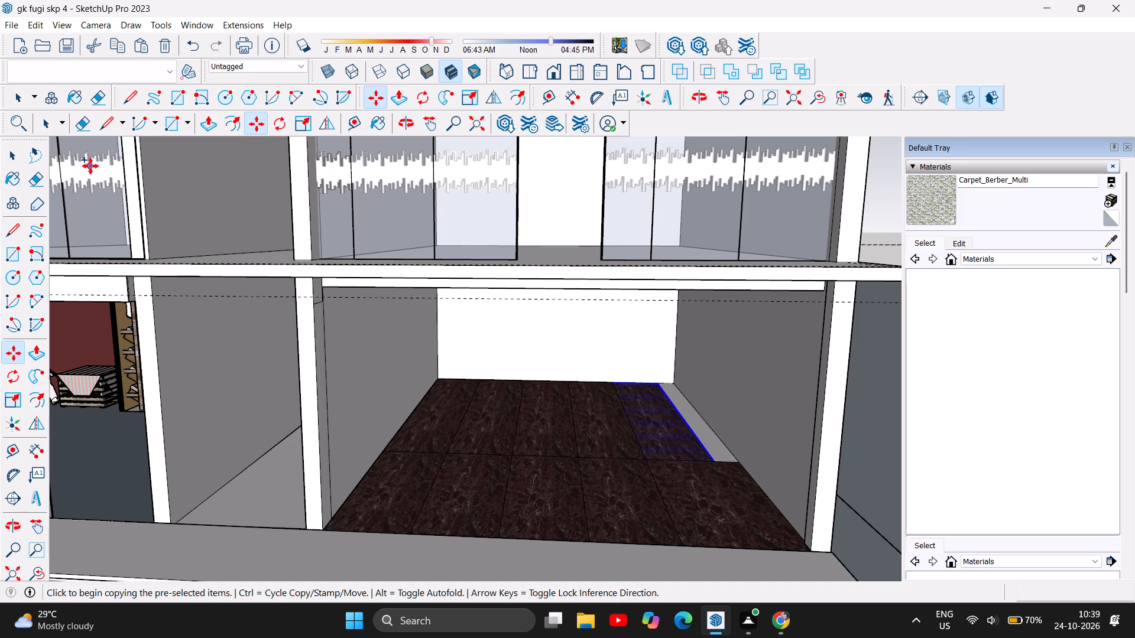
Add one more marble tile copy against the far side wall, overlapping the second row's last tile, and rescale its width from the inner edge.
key(ctrl+v)
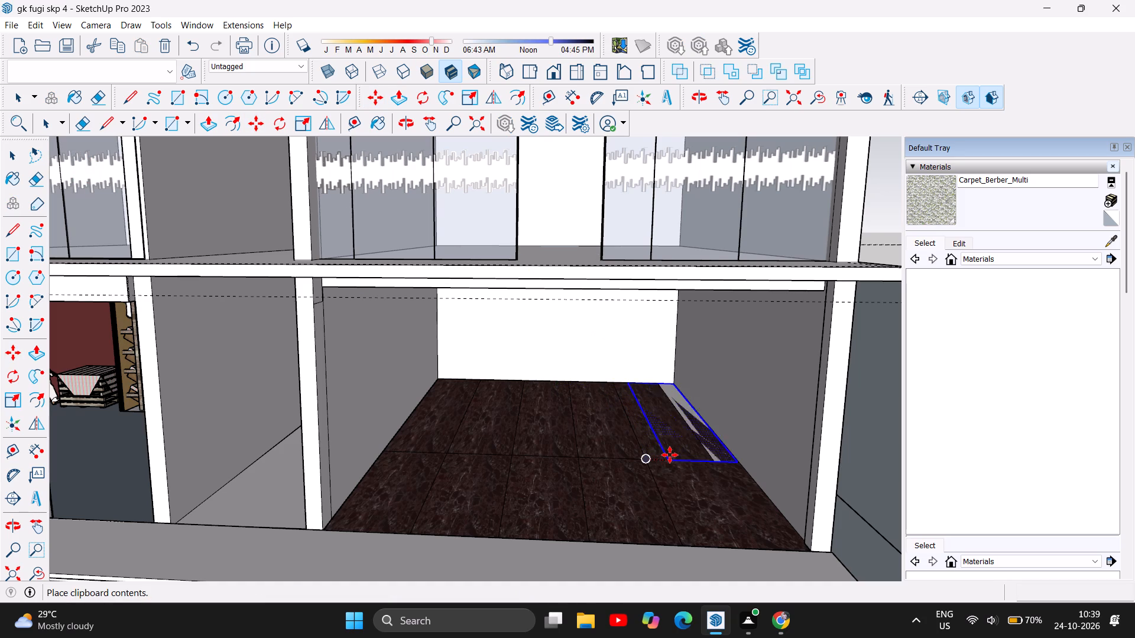
click(670, 455)
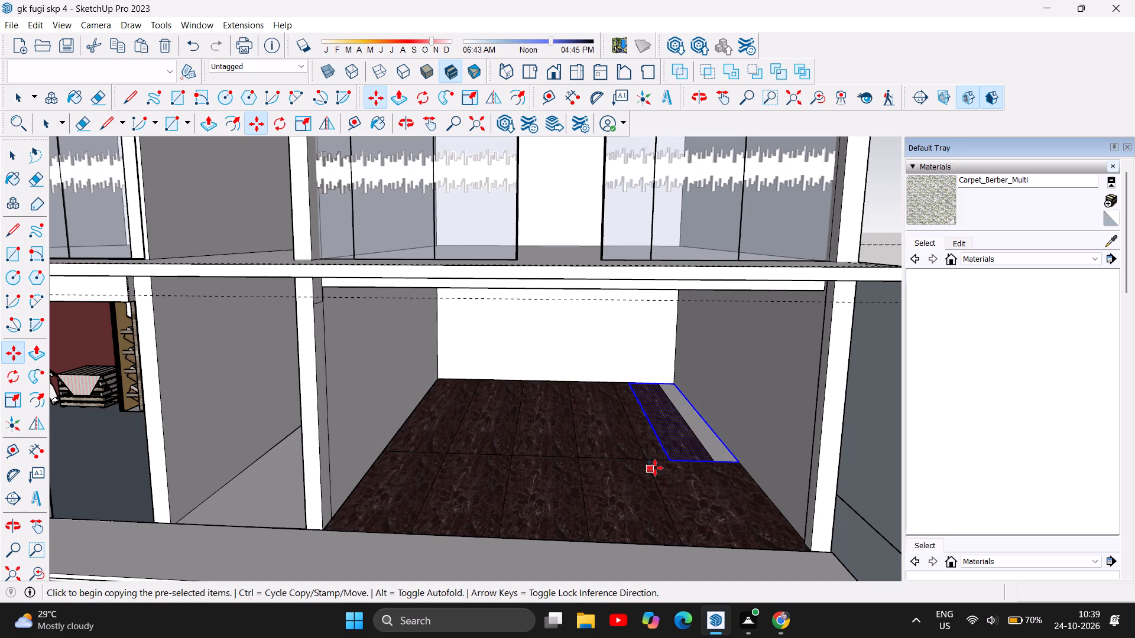
click(11, 400)
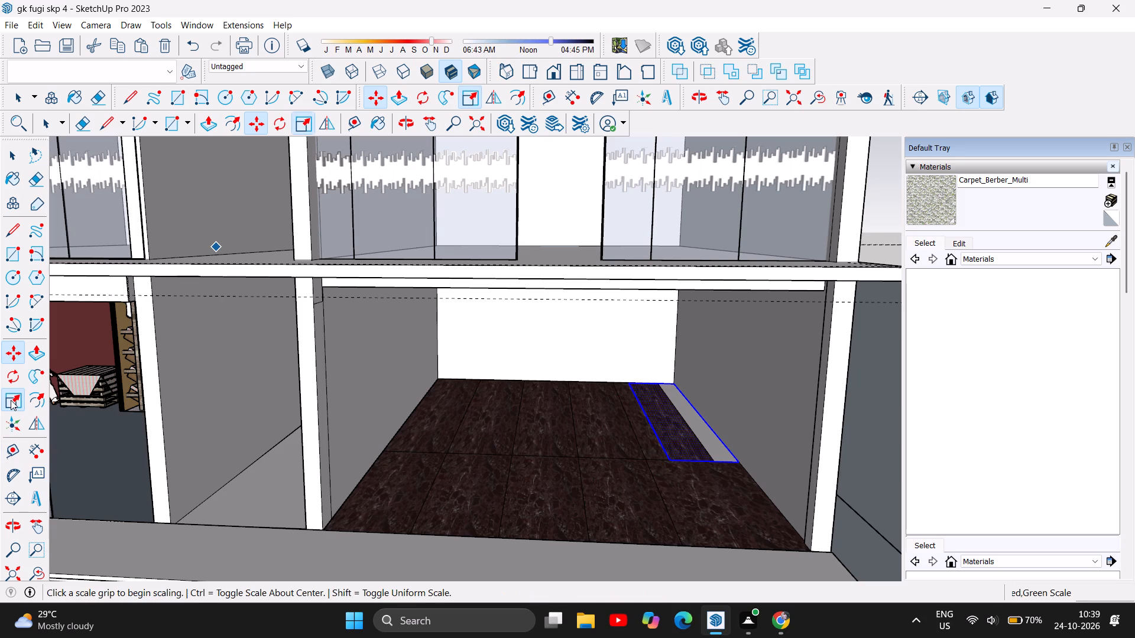
drag(644, 414, 646, 414)
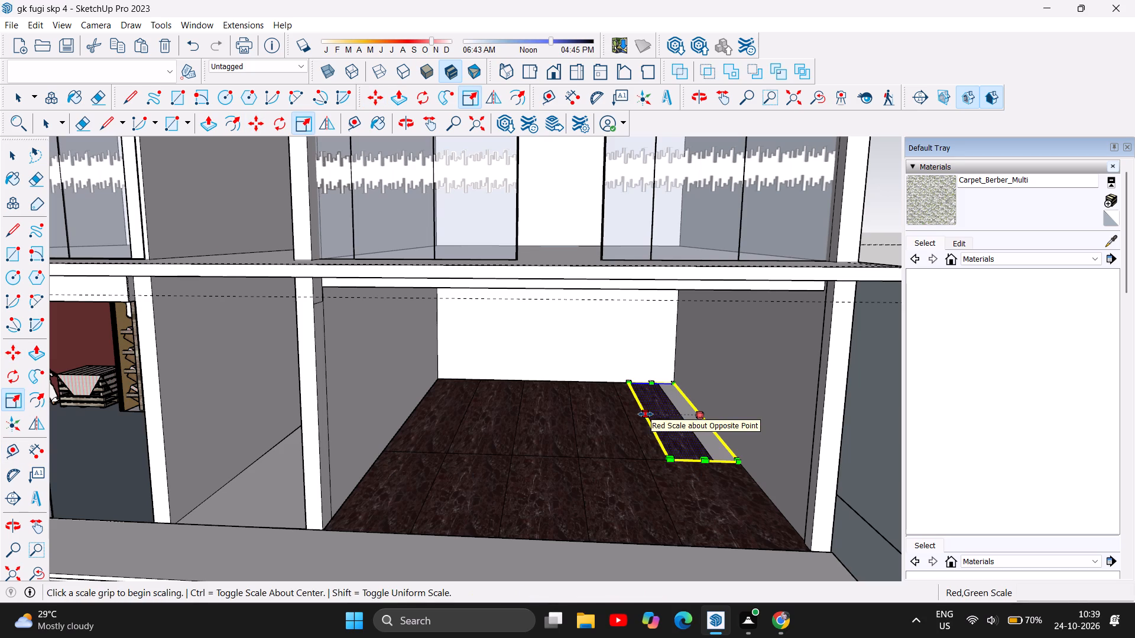
drag(646, 414, 686, 408)
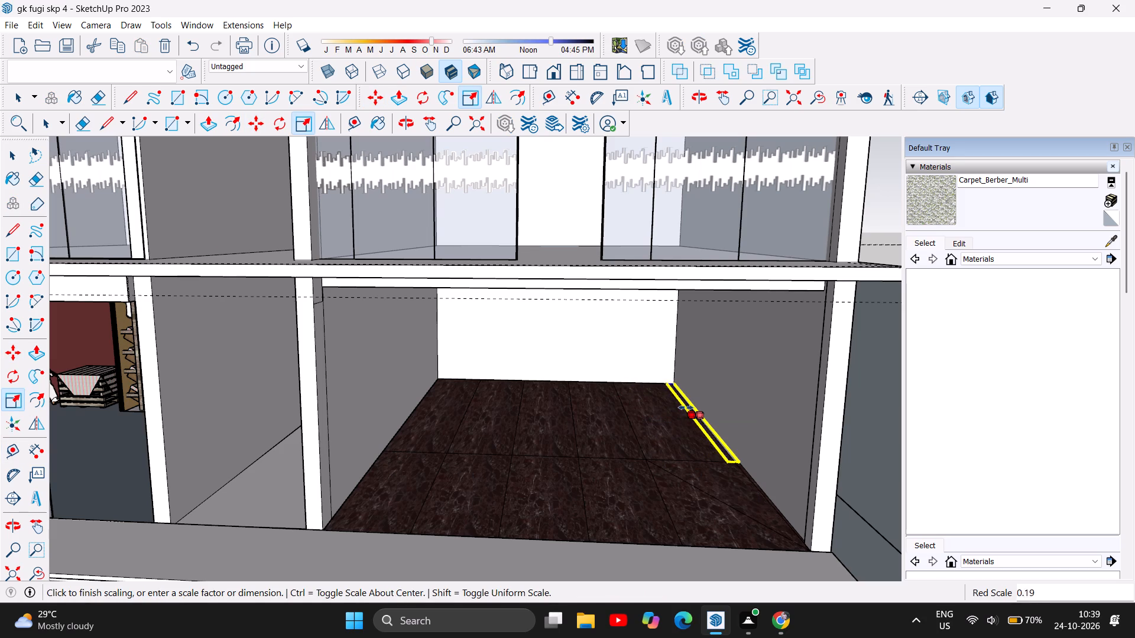
drag(686, 408, 669, 413)
click(669, 413)
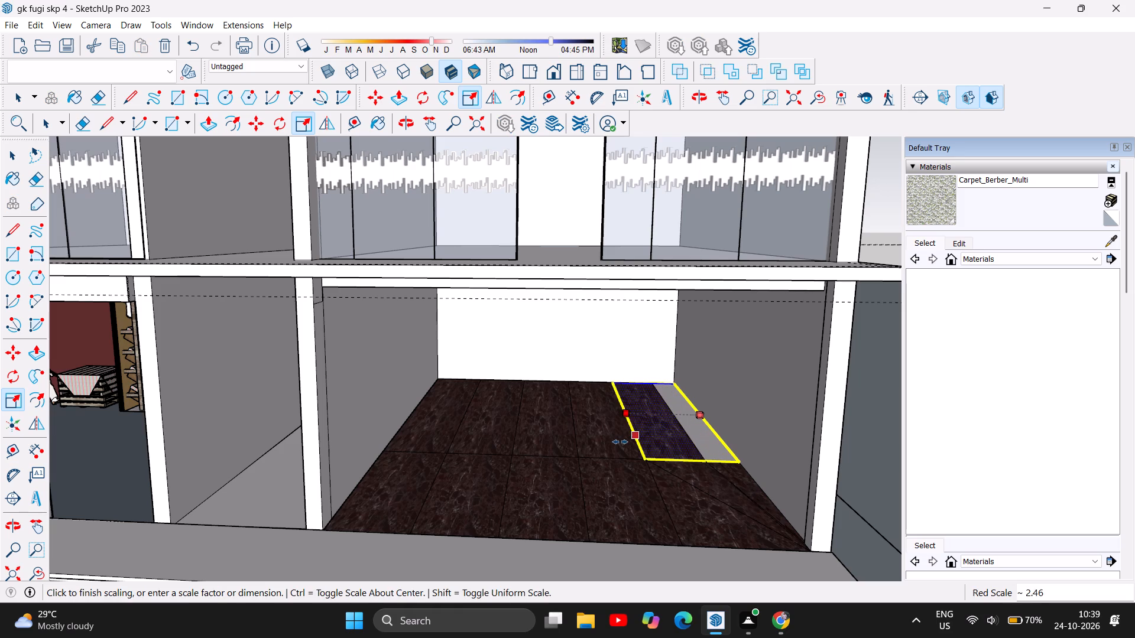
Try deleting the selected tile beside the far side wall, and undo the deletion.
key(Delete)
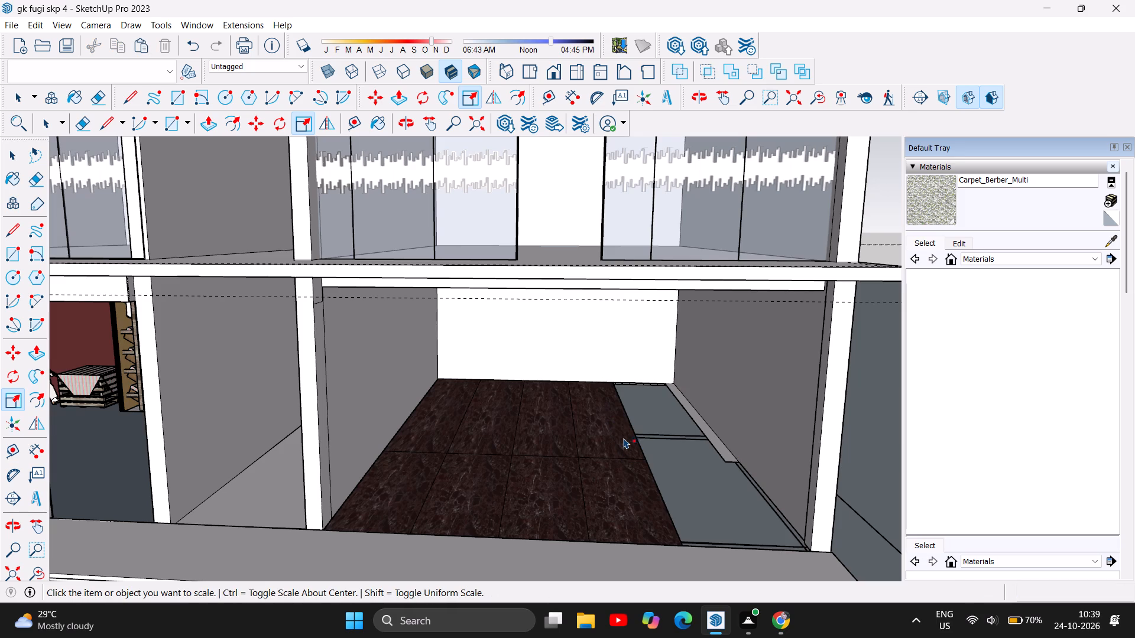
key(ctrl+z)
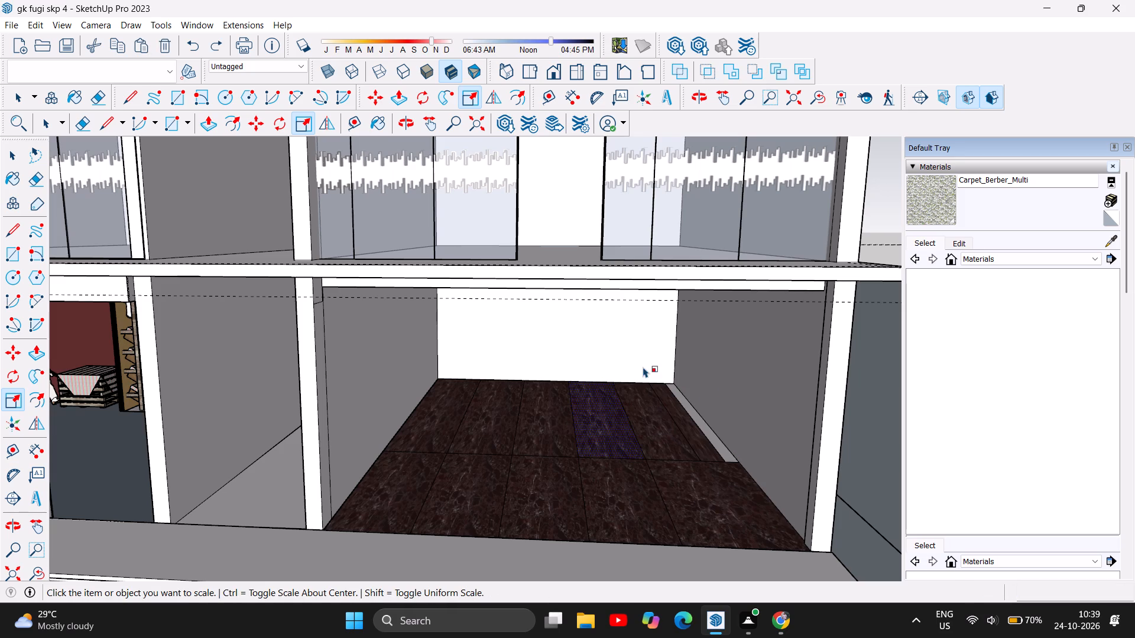
Scale the narrow last tile of the second row widthwise to close the remaining floor gap at the side wall.
scroll(762, 467, up, 15)
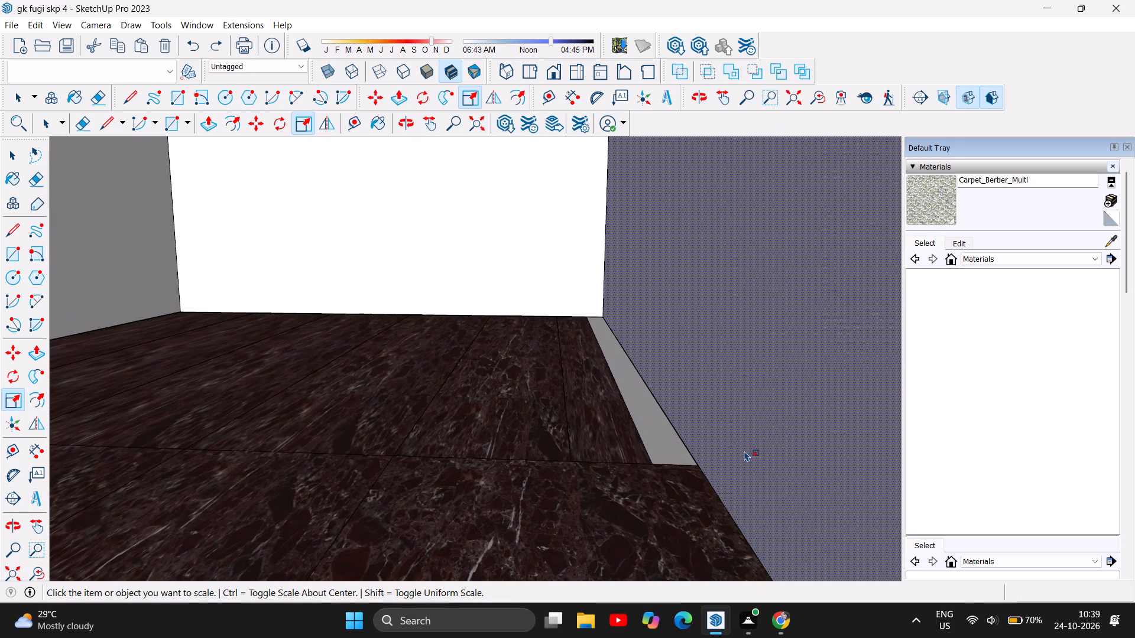
click(10, 163)
click(583, 396)
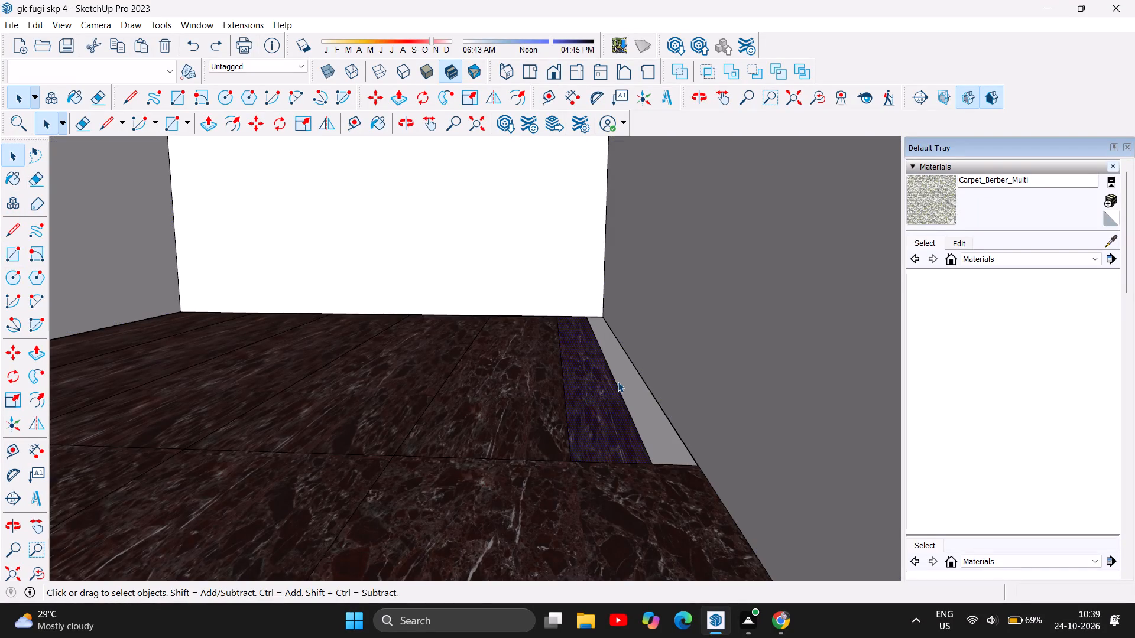
click(10, 400)
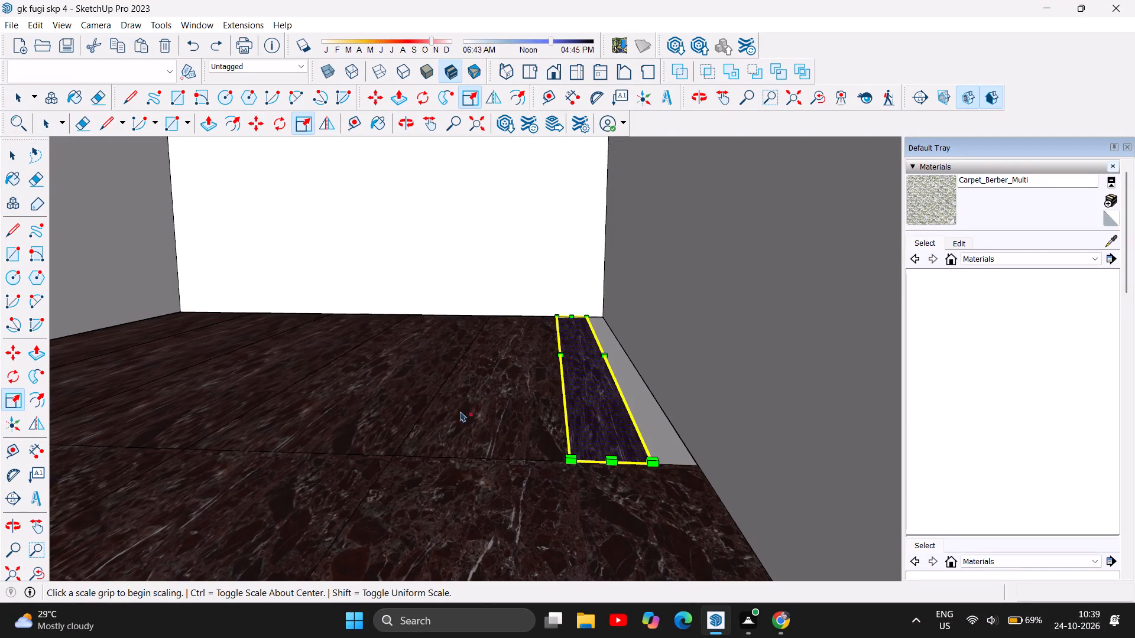
drag(604, 359, 615, 359)
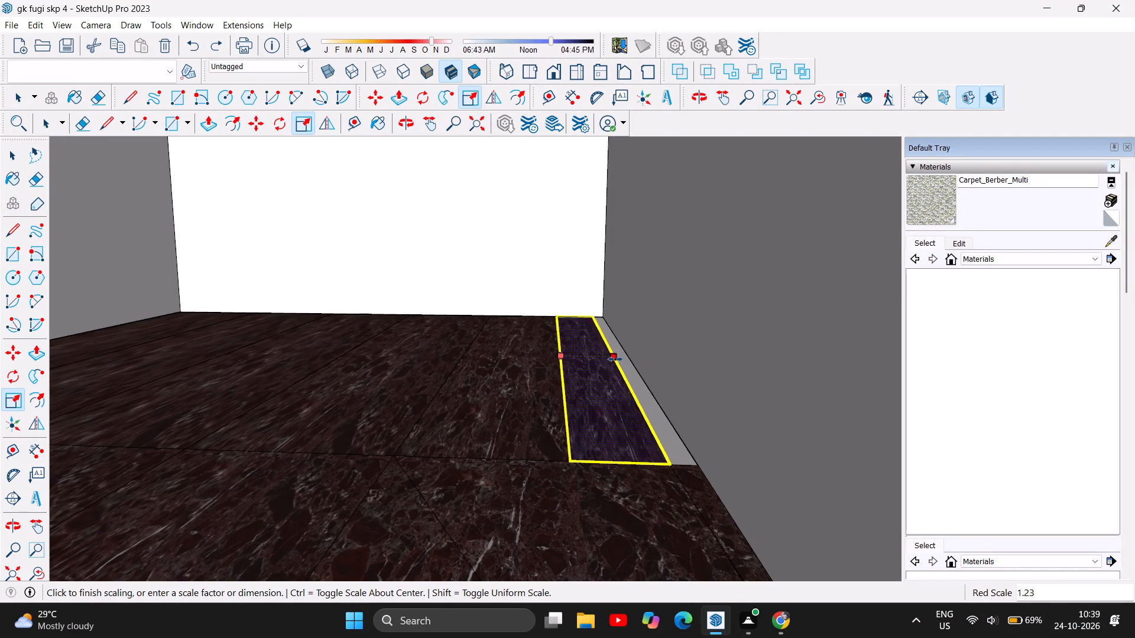
drag(615, 359, 624, 358)
scroll(580, 423, down, 4)
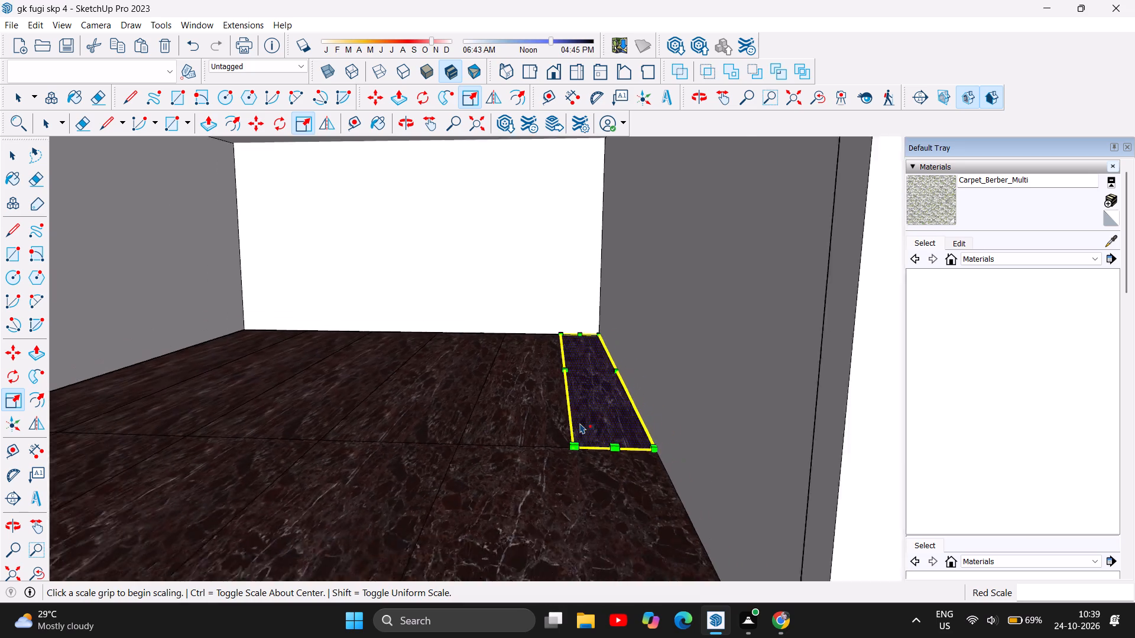
scroll(580, 423, down, 14)
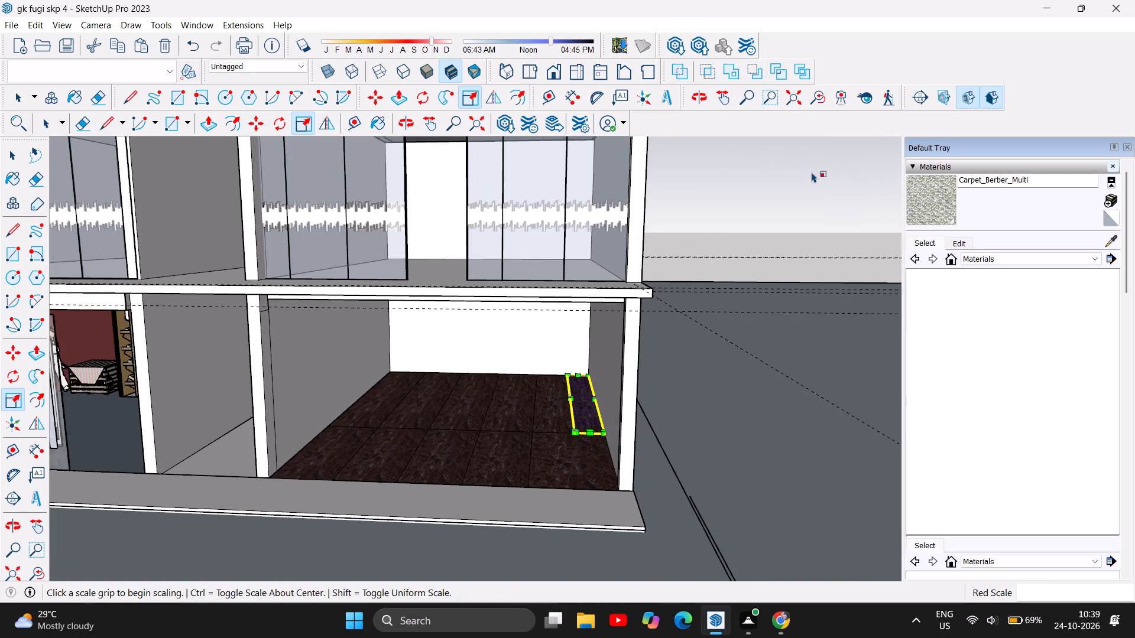
click(812, 172)
key(Escape)
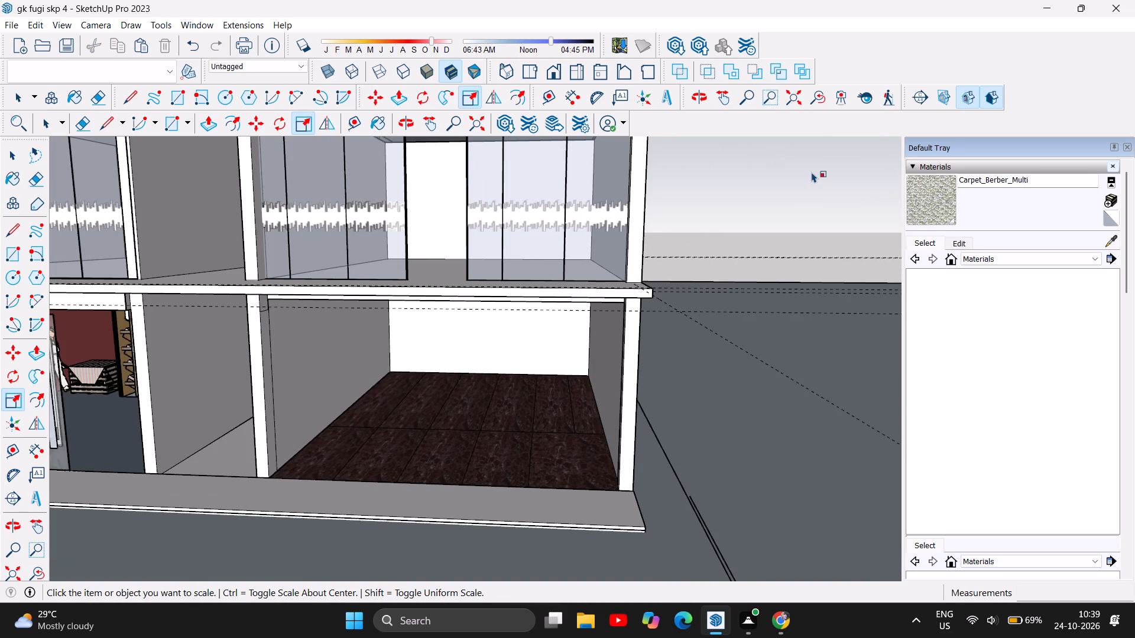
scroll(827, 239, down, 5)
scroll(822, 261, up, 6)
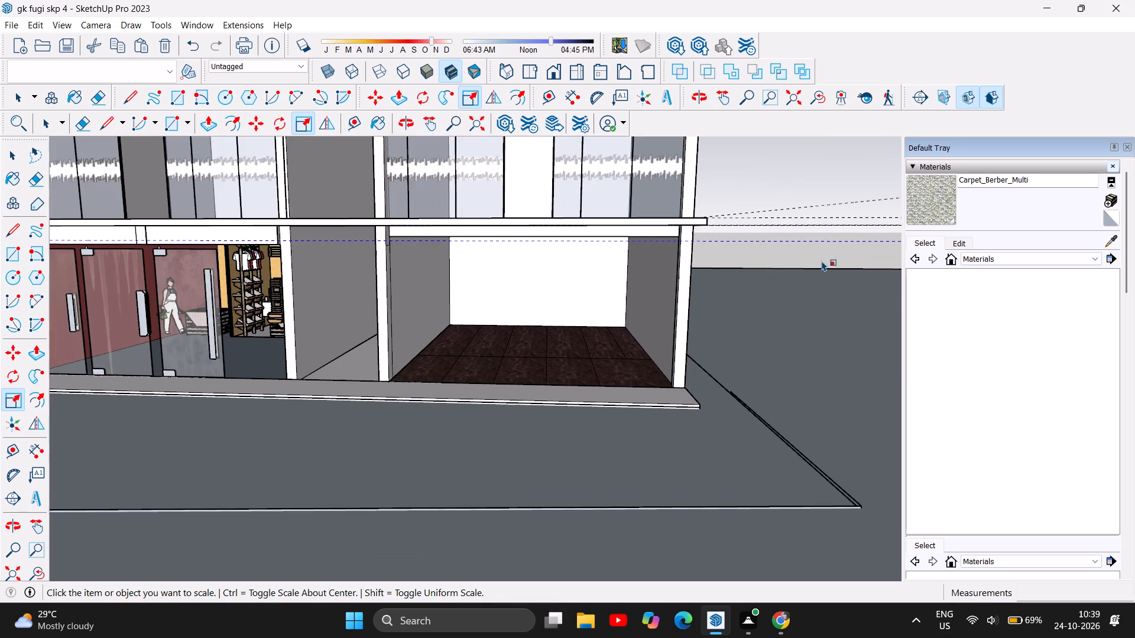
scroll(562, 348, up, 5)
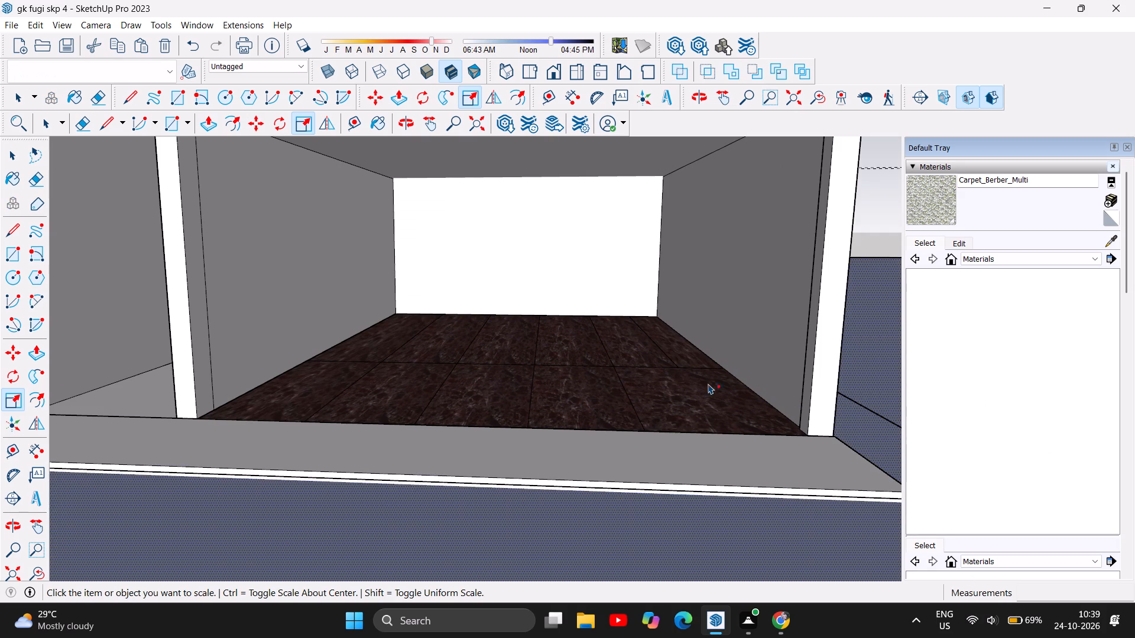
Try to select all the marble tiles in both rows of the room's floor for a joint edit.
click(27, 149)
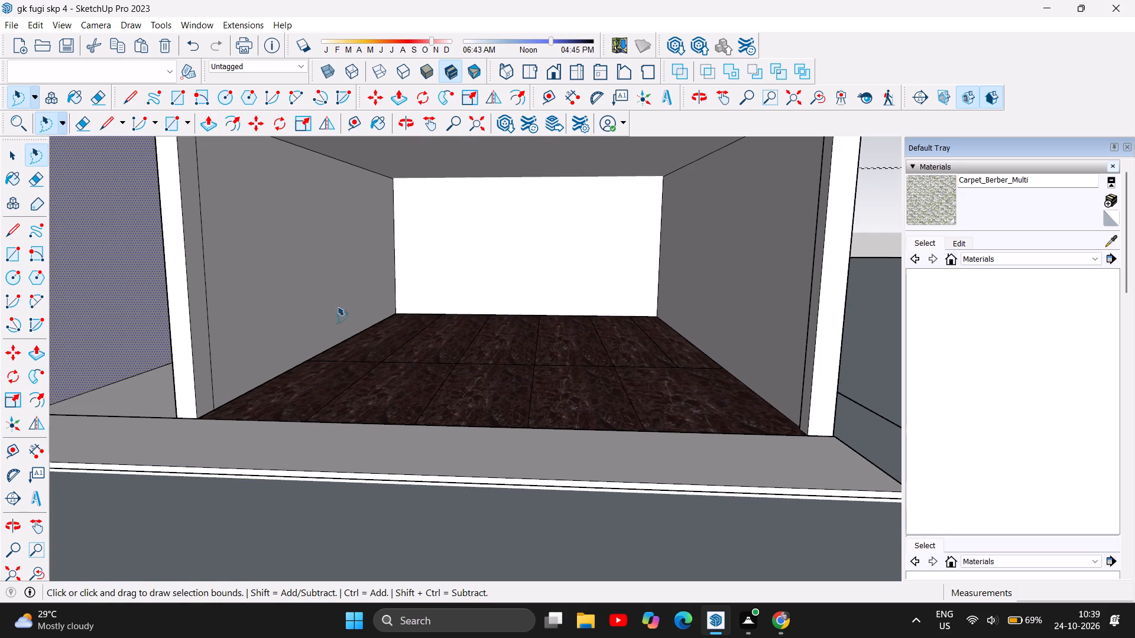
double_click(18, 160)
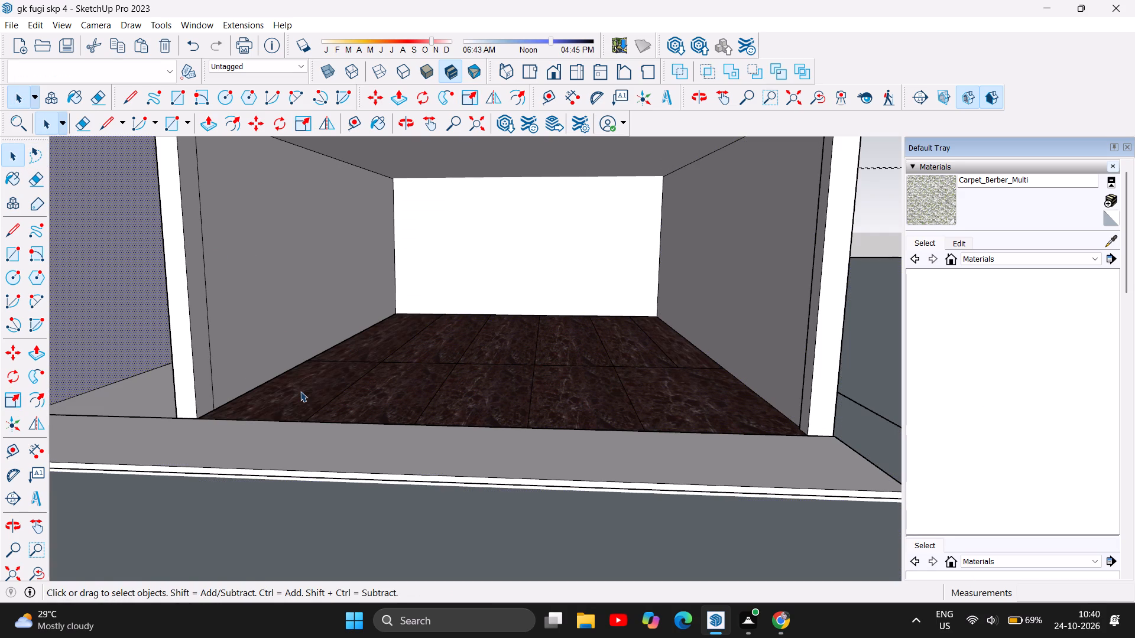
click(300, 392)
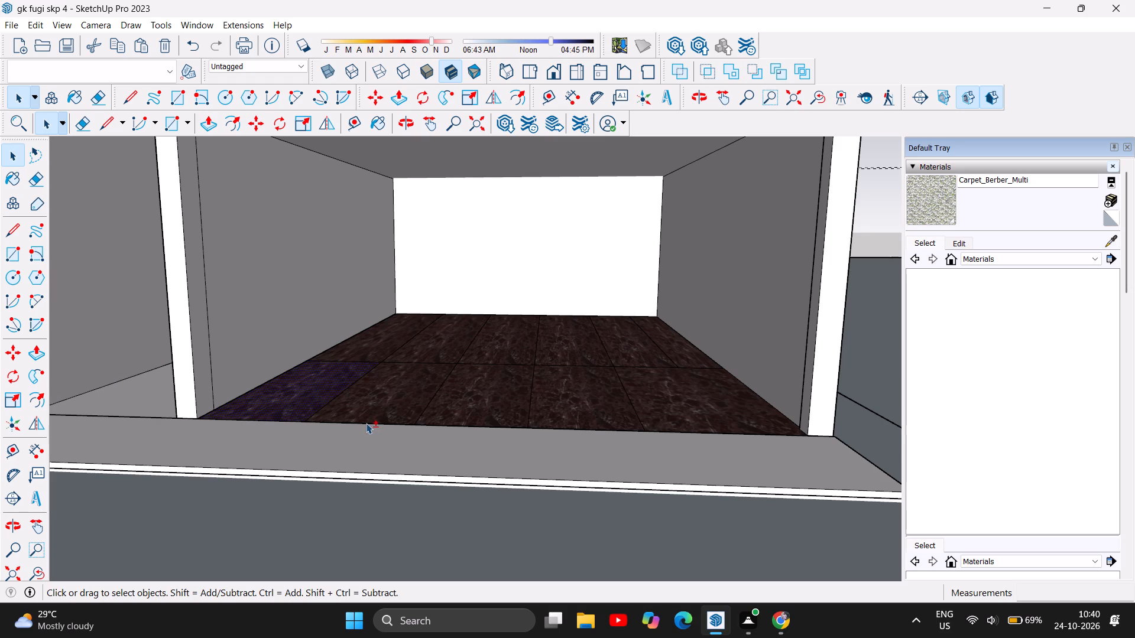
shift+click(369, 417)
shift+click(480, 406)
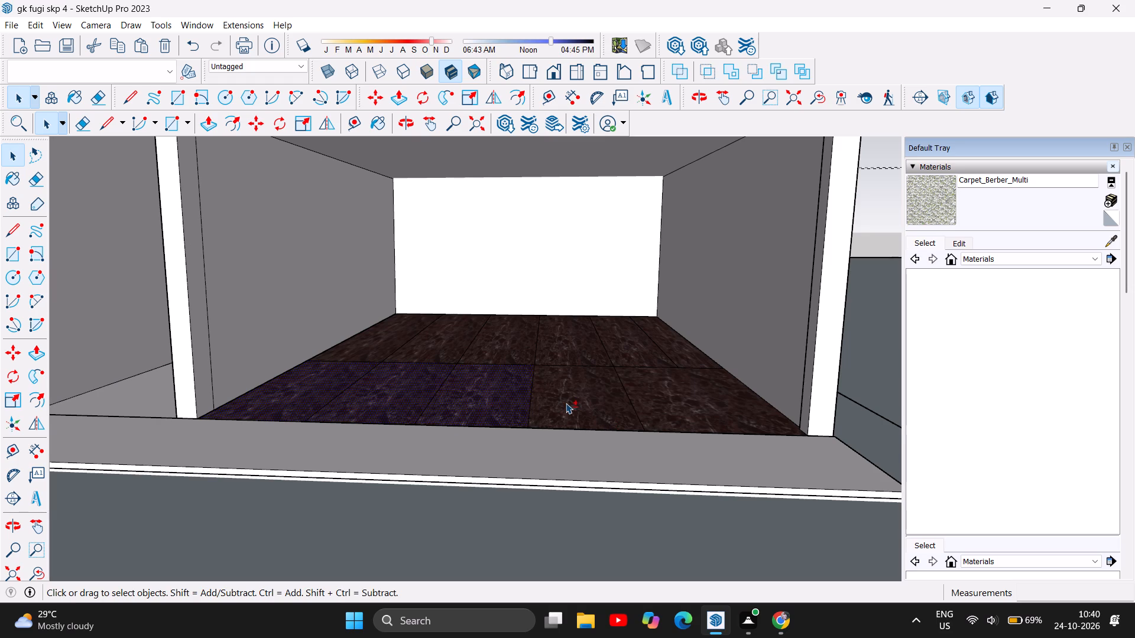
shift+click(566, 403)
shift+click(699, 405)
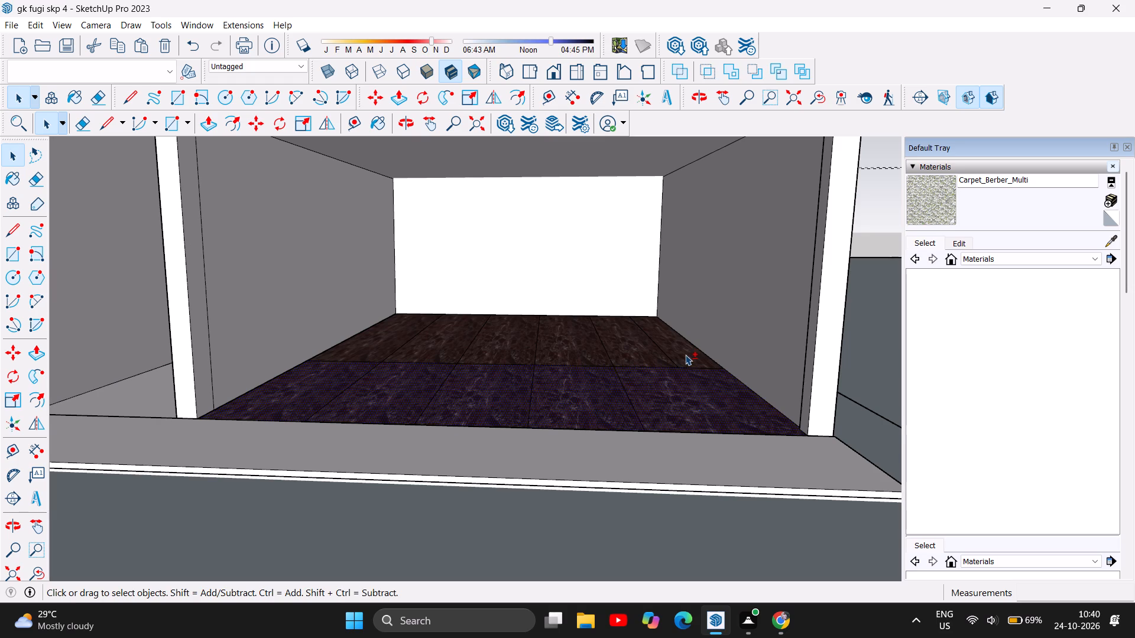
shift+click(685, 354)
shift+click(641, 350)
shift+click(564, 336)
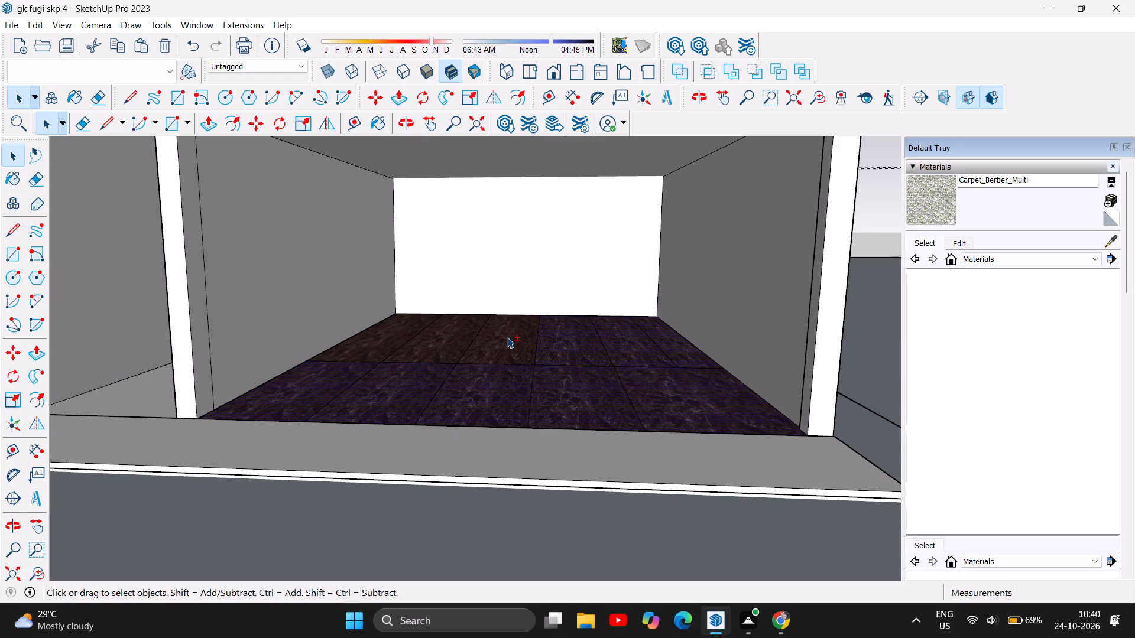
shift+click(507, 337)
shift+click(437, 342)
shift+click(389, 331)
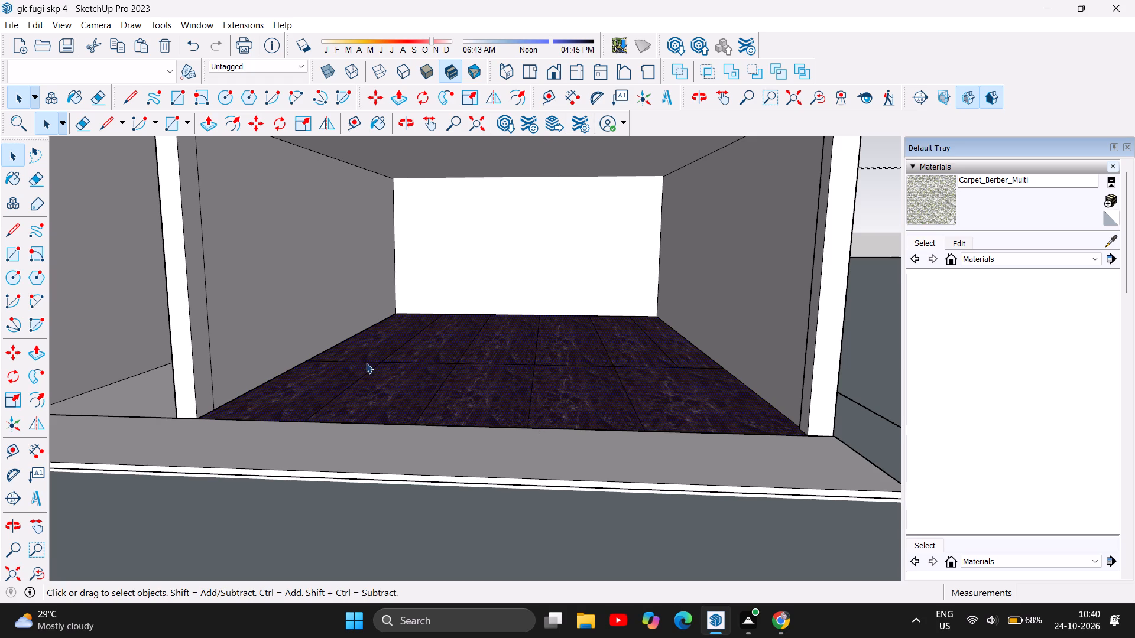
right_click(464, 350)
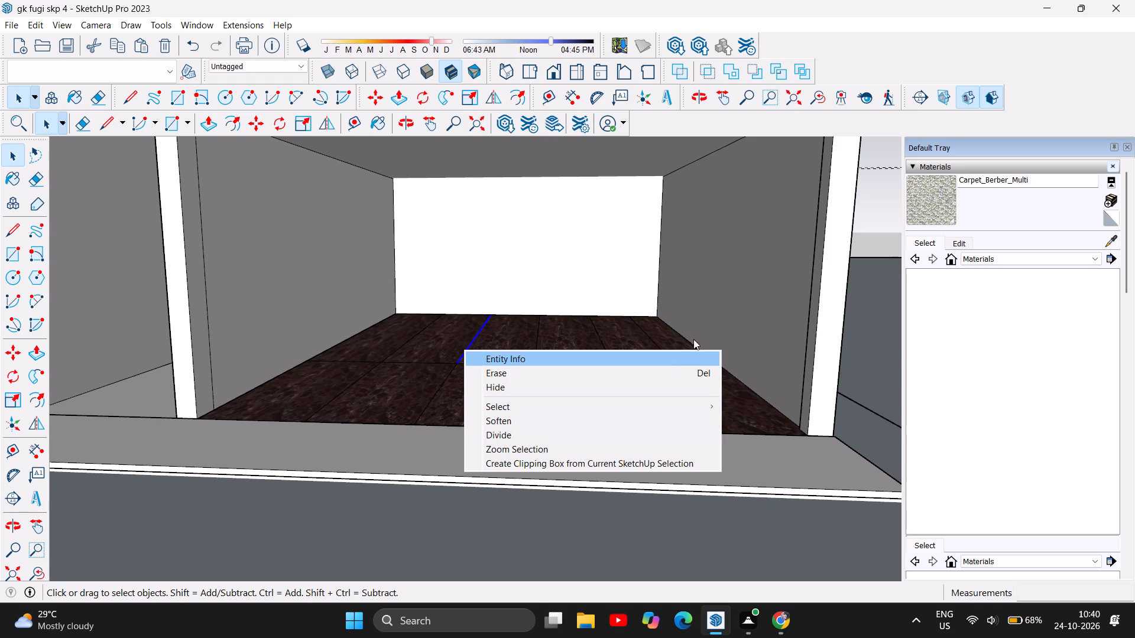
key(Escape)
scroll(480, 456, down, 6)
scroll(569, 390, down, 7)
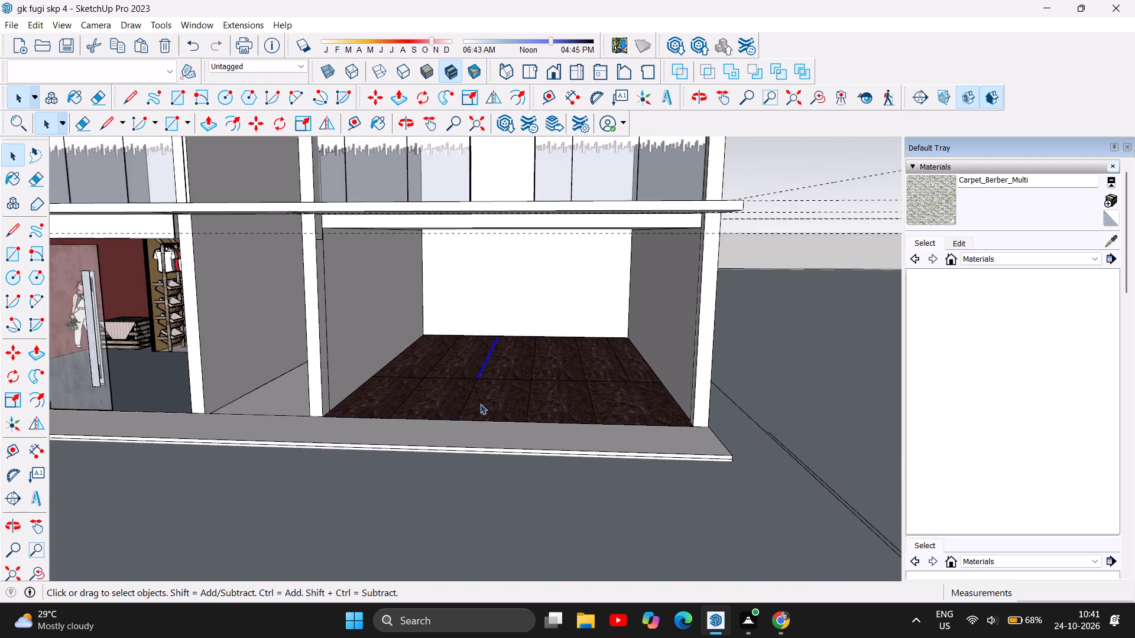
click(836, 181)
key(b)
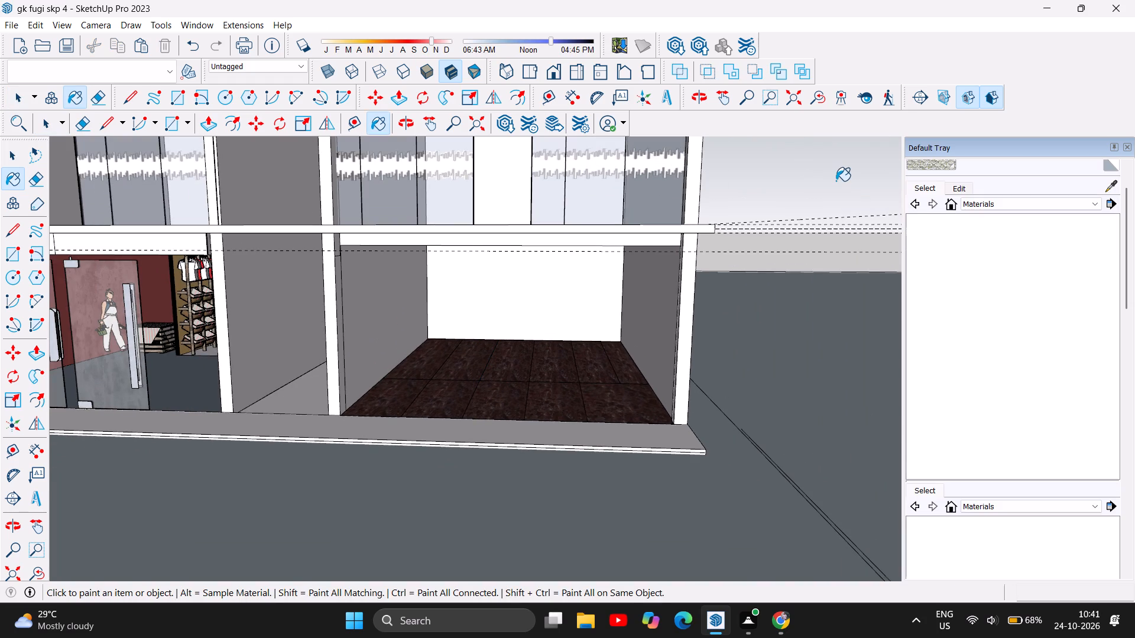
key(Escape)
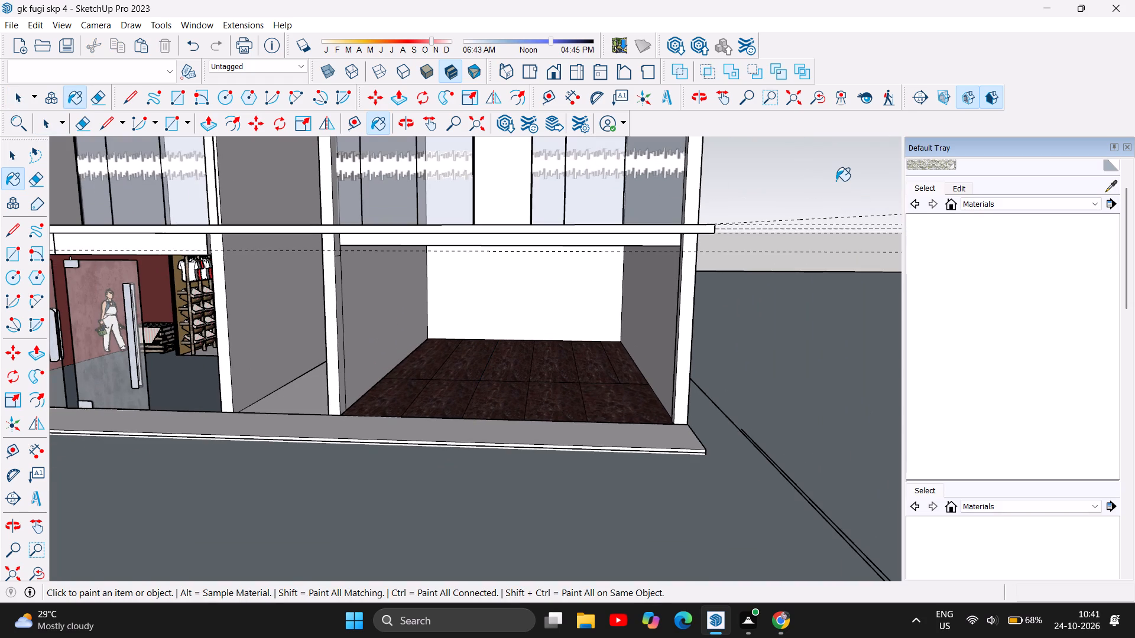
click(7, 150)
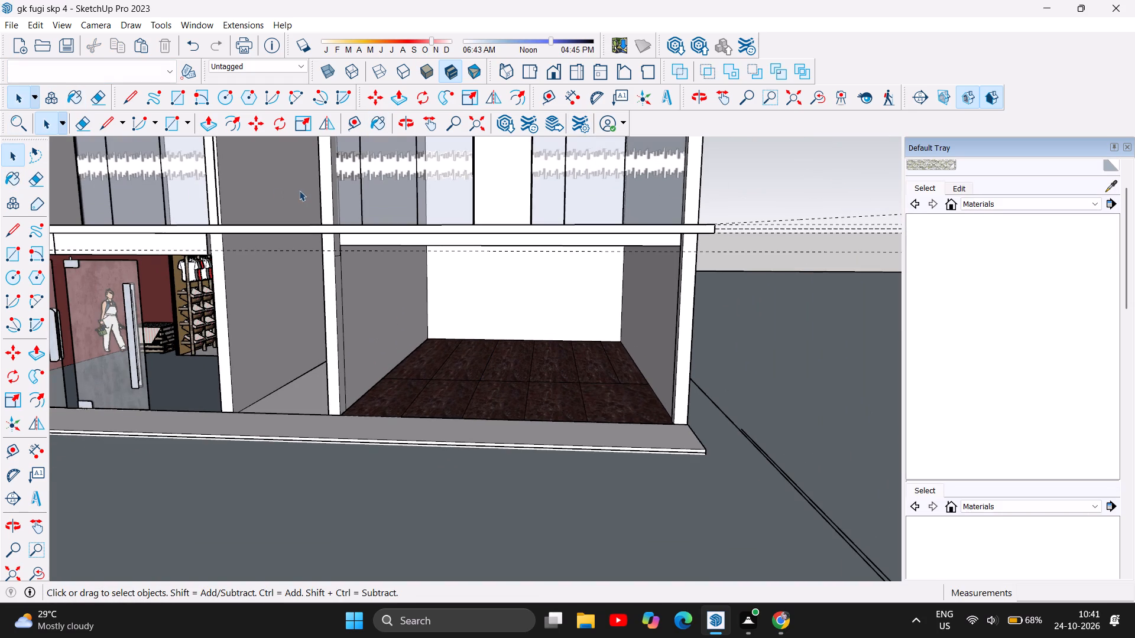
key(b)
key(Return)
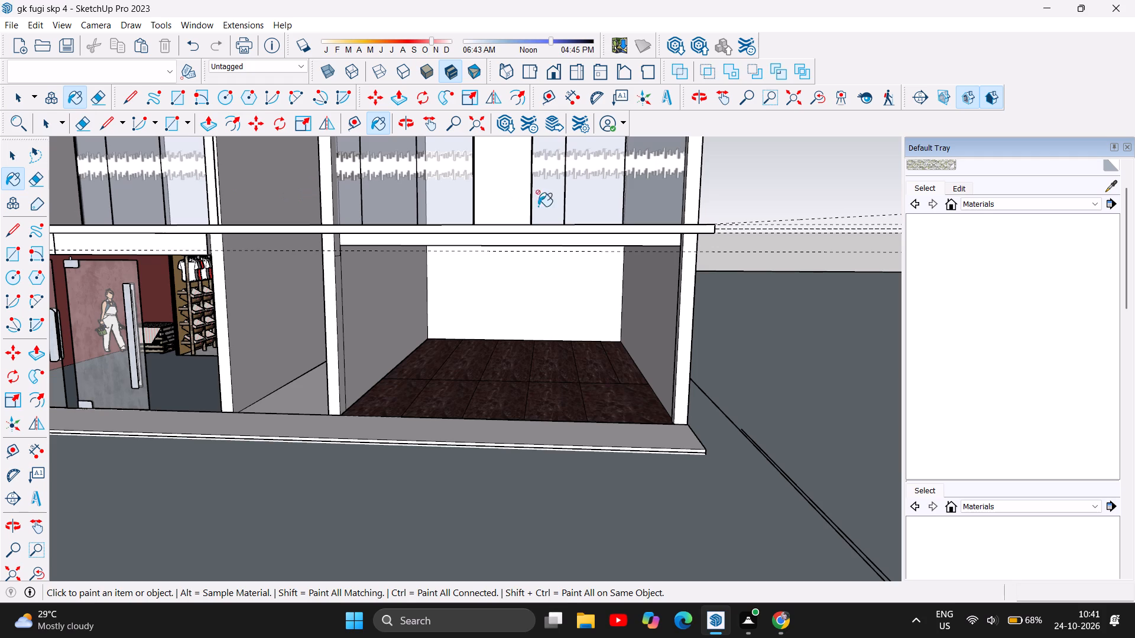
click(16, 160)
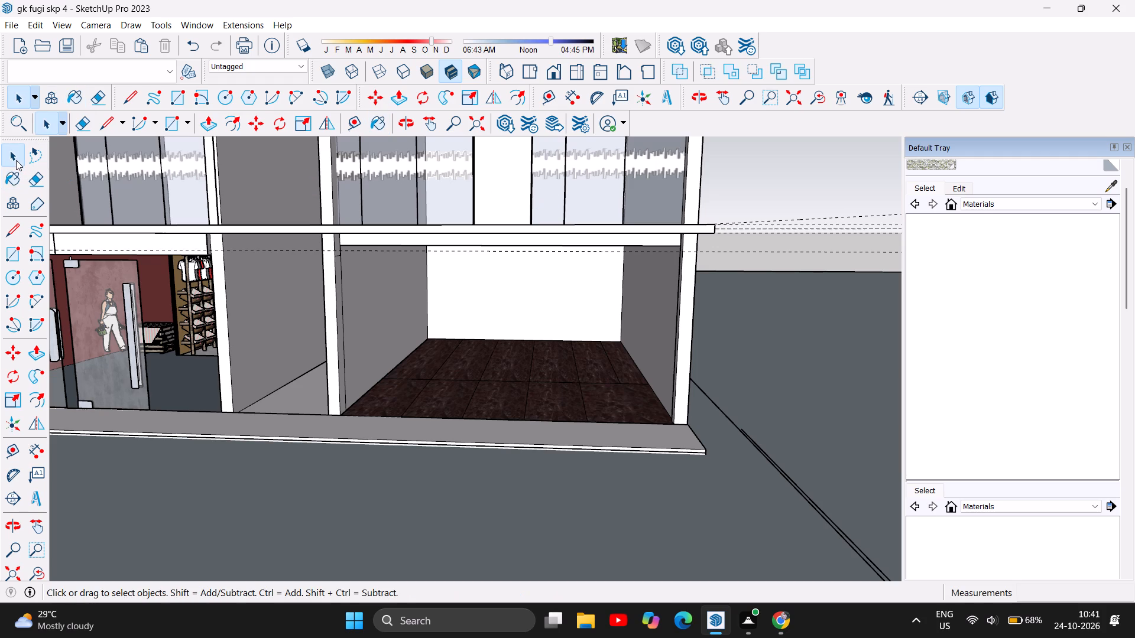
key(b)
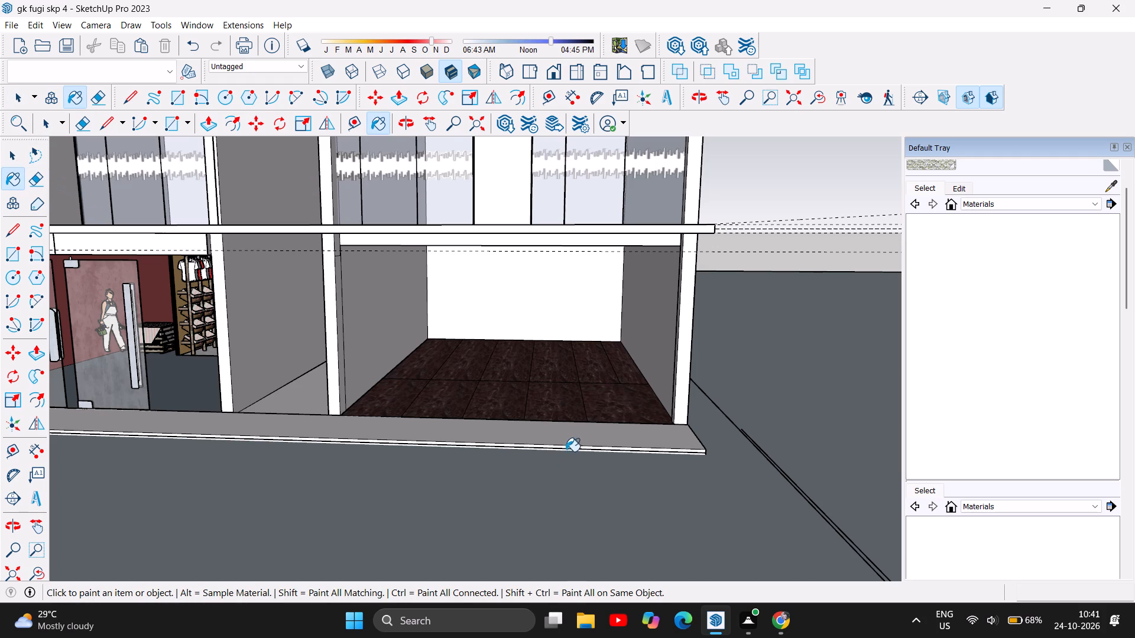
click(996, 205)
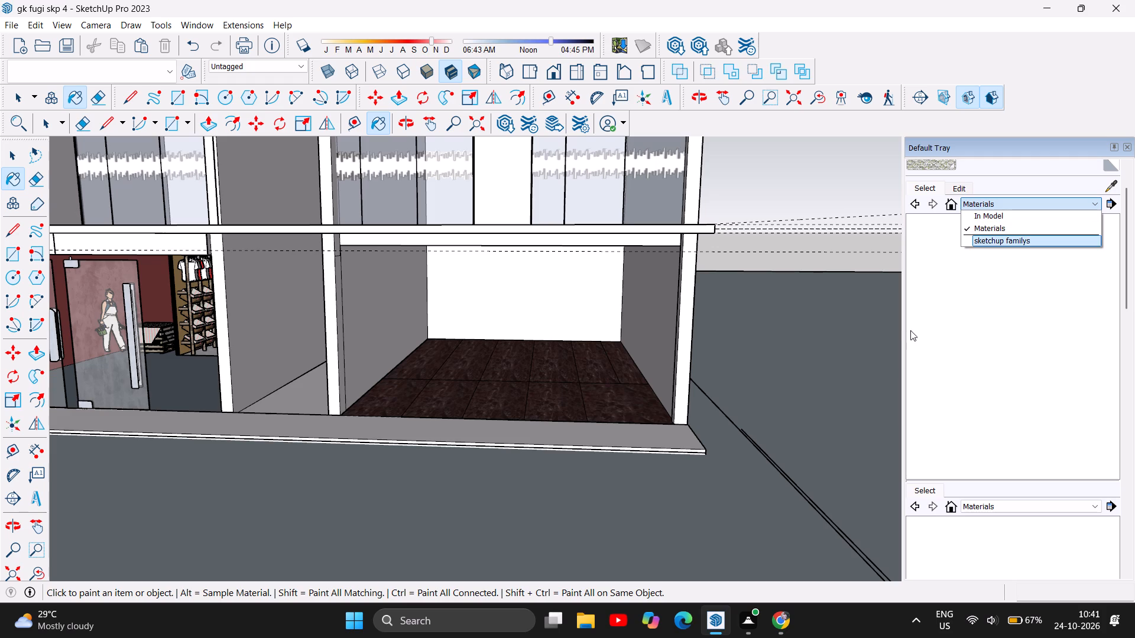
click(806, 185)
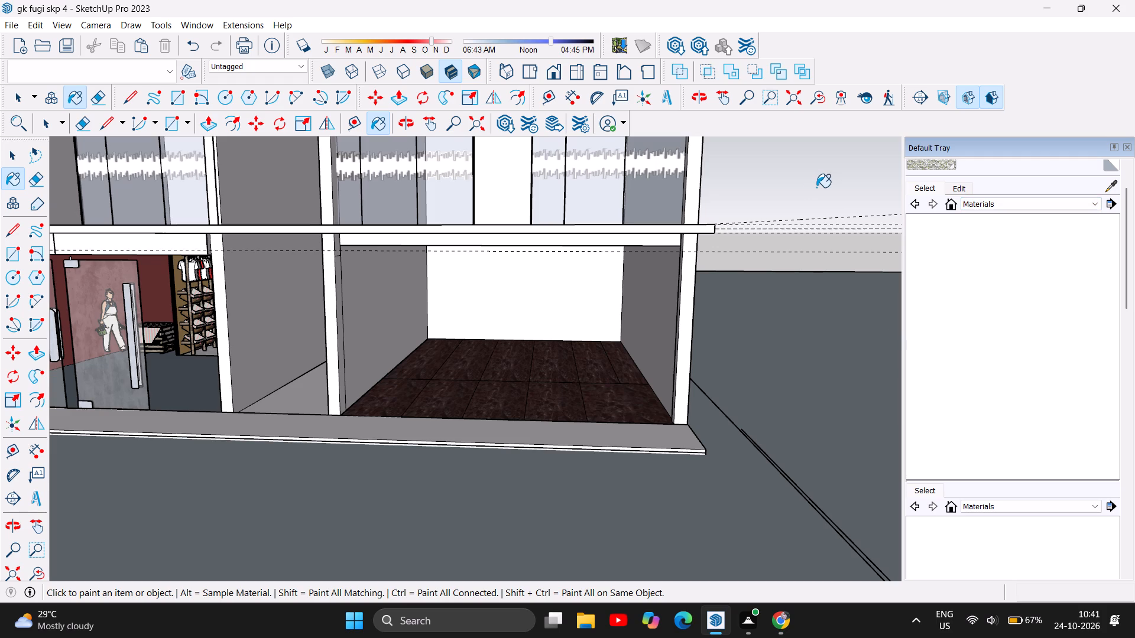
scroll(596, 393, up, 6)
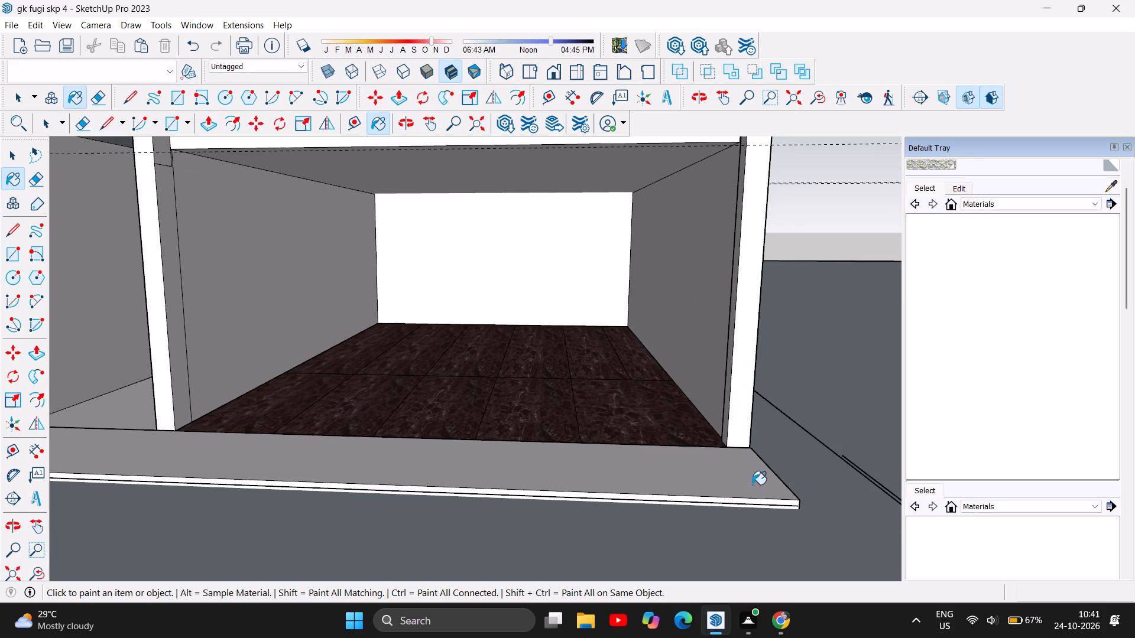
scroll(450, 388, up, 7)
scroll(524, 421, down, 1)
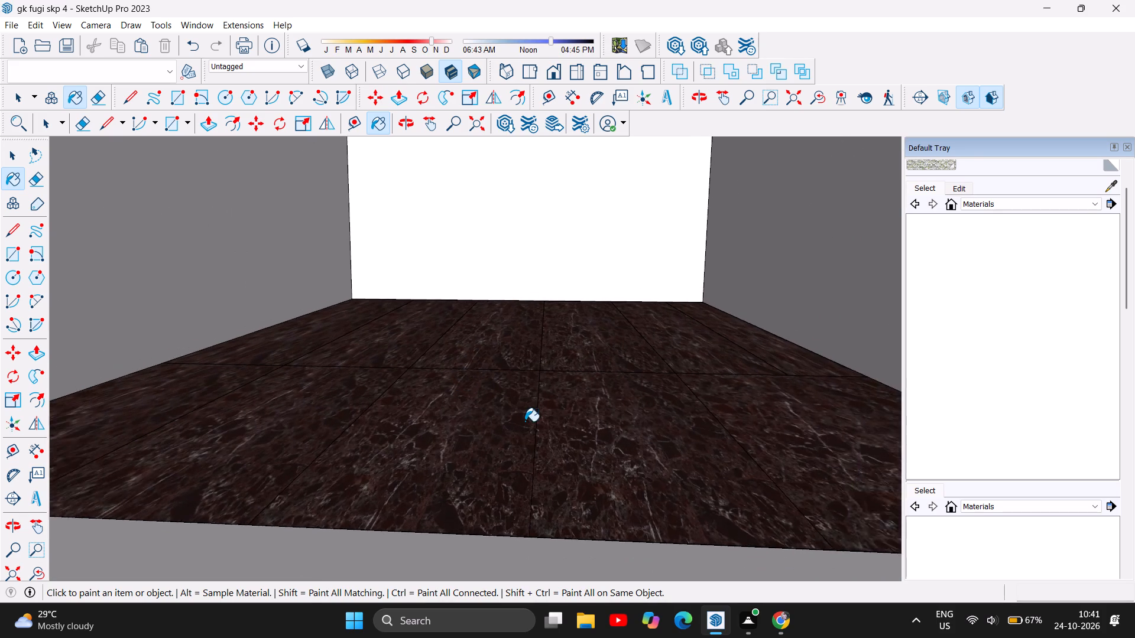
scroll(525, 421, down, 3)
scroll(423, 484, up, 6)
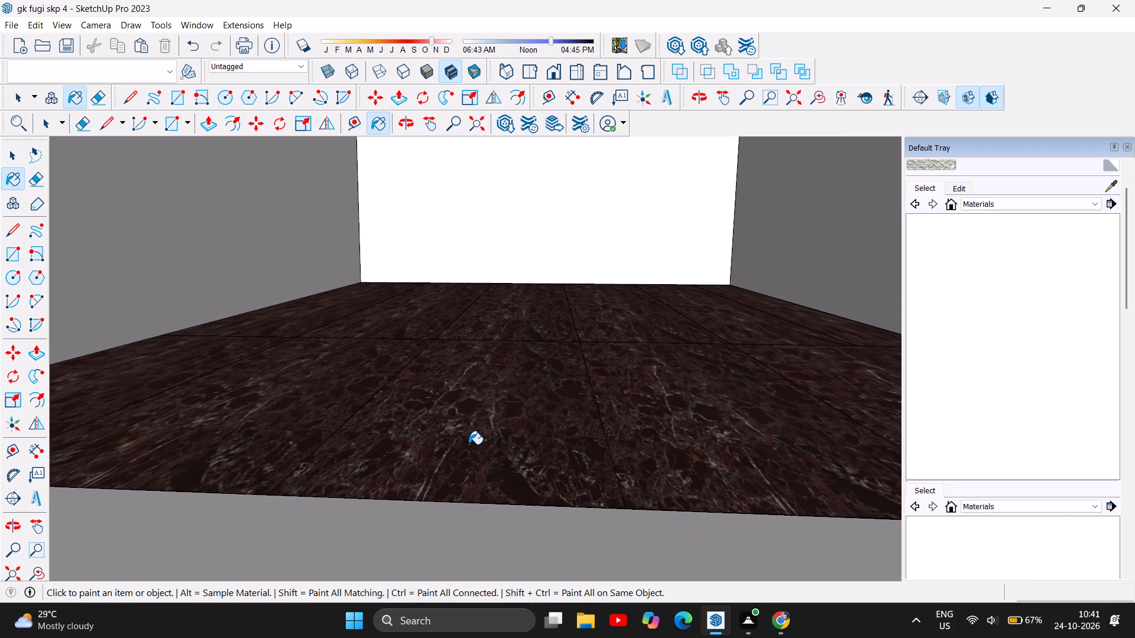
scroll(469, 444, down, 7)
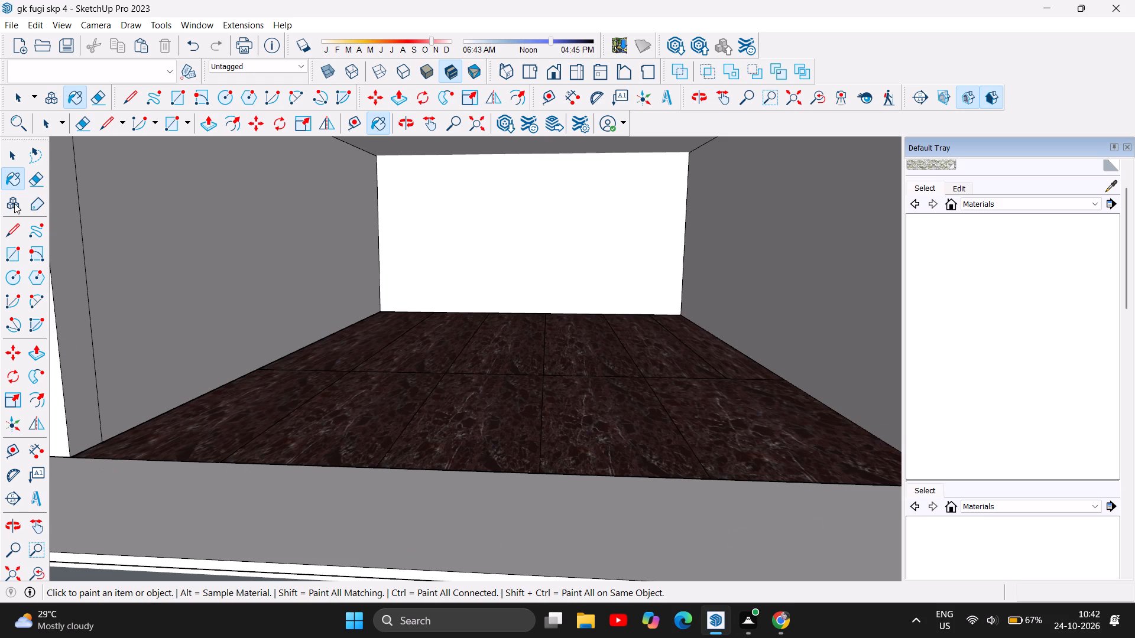
Copy the front-row marble tile beside the side wall and paste it on the open ground in front of the room.
click(15, 156)
click(231, 419)
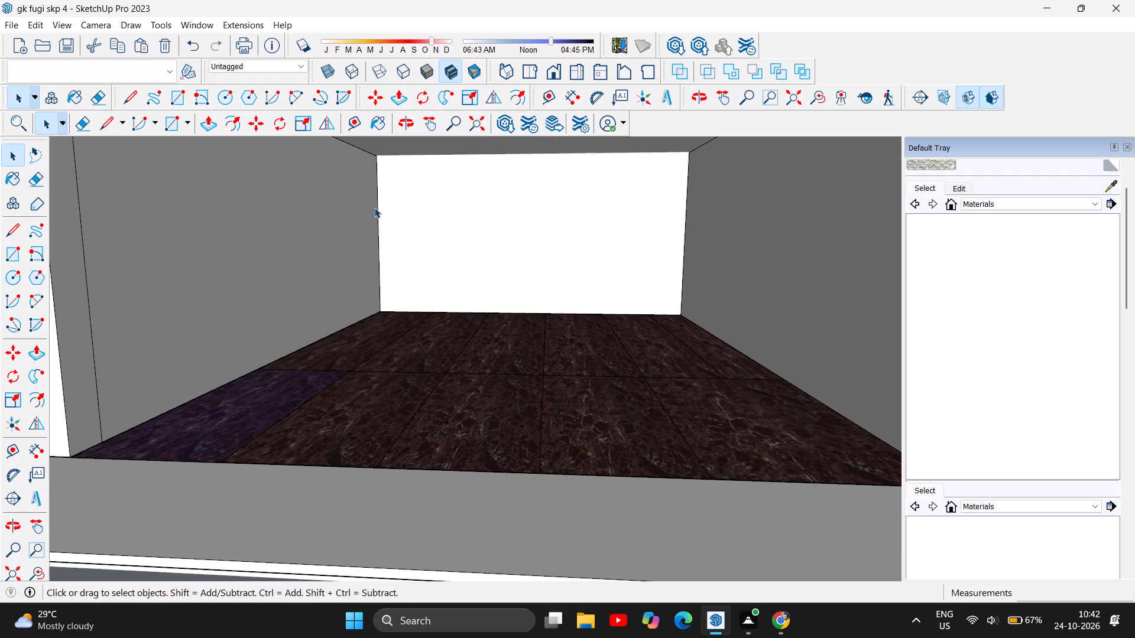
key(ctrl+c)
key(ctrl+v)
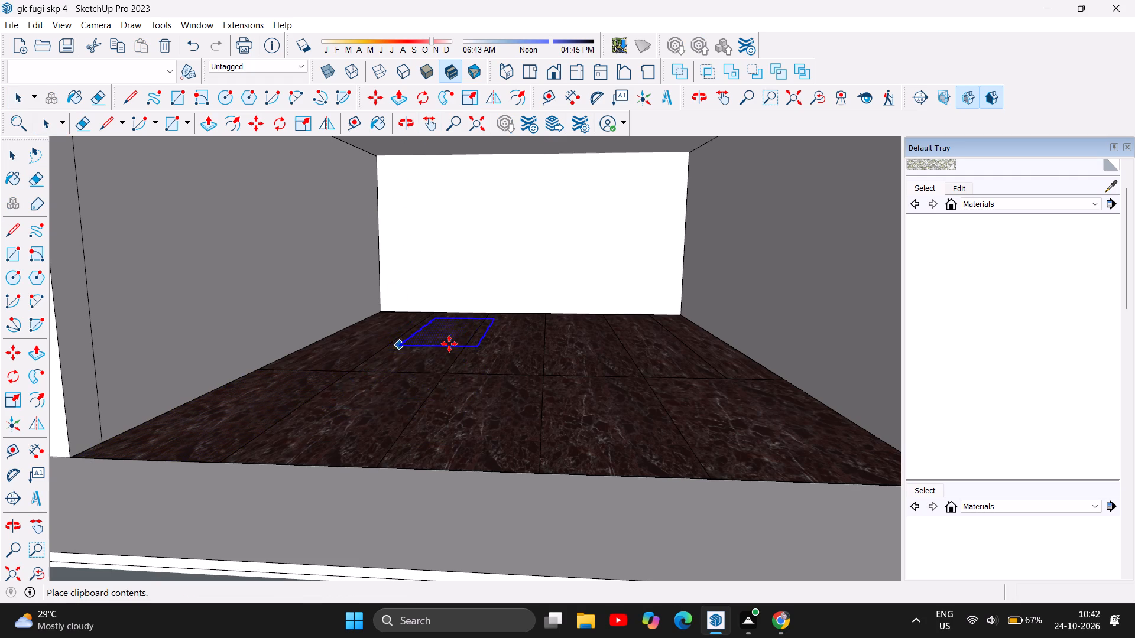
scroll(449, 344, up, 2)
scroll(447, 335, down, 9)
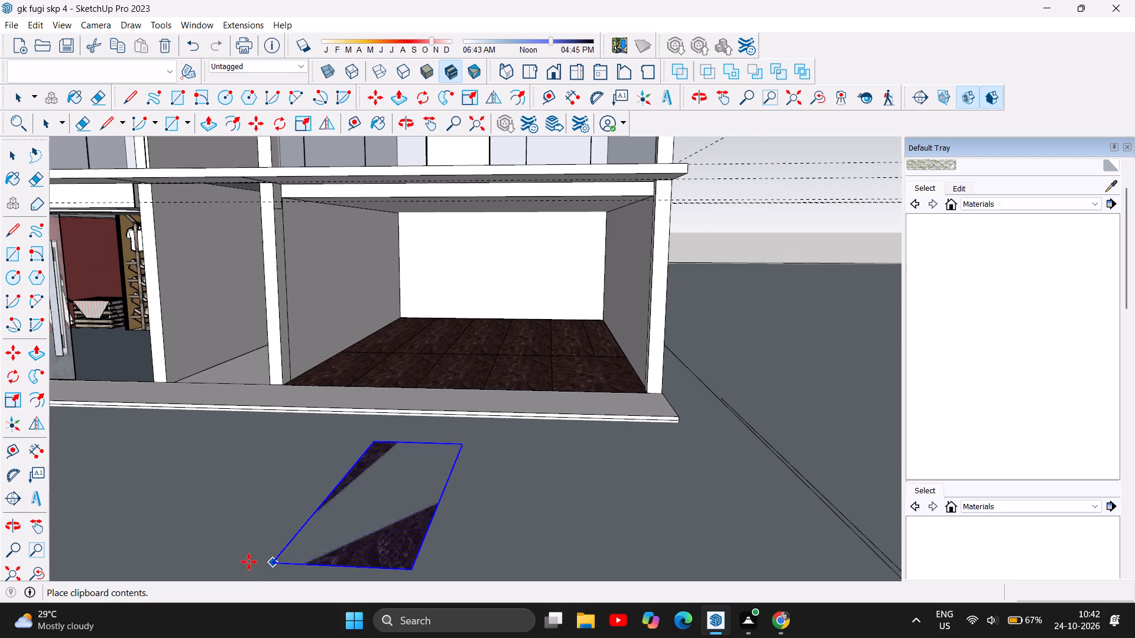
click(273, 549)
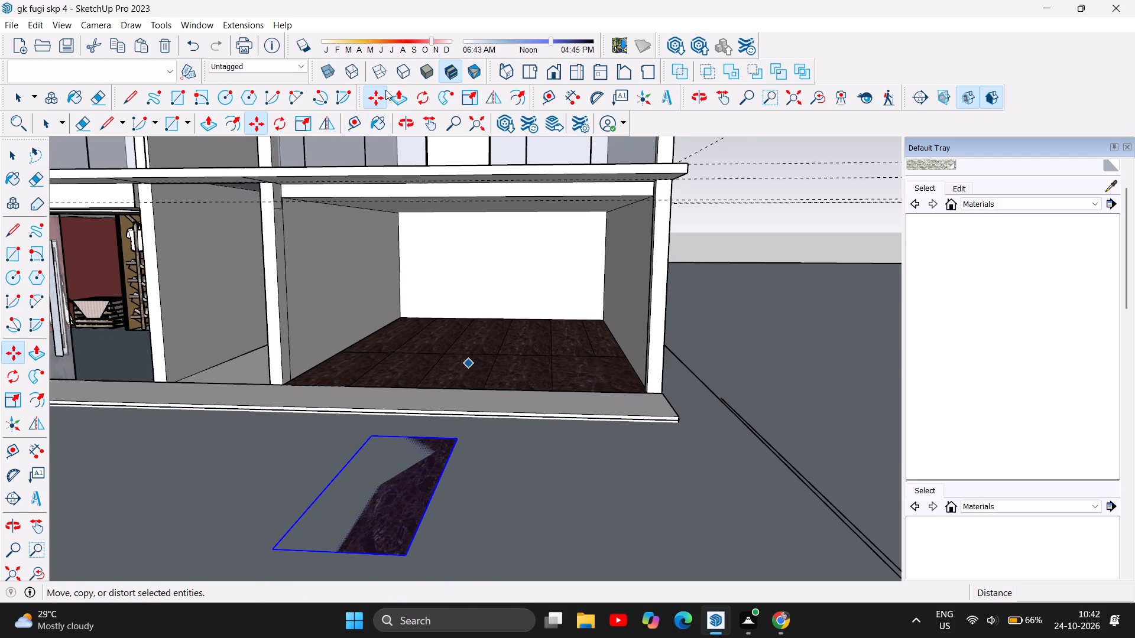
Scale the pasted marble tile to 2.00 along the green axis and 2.75 along the red axis.
key(s)
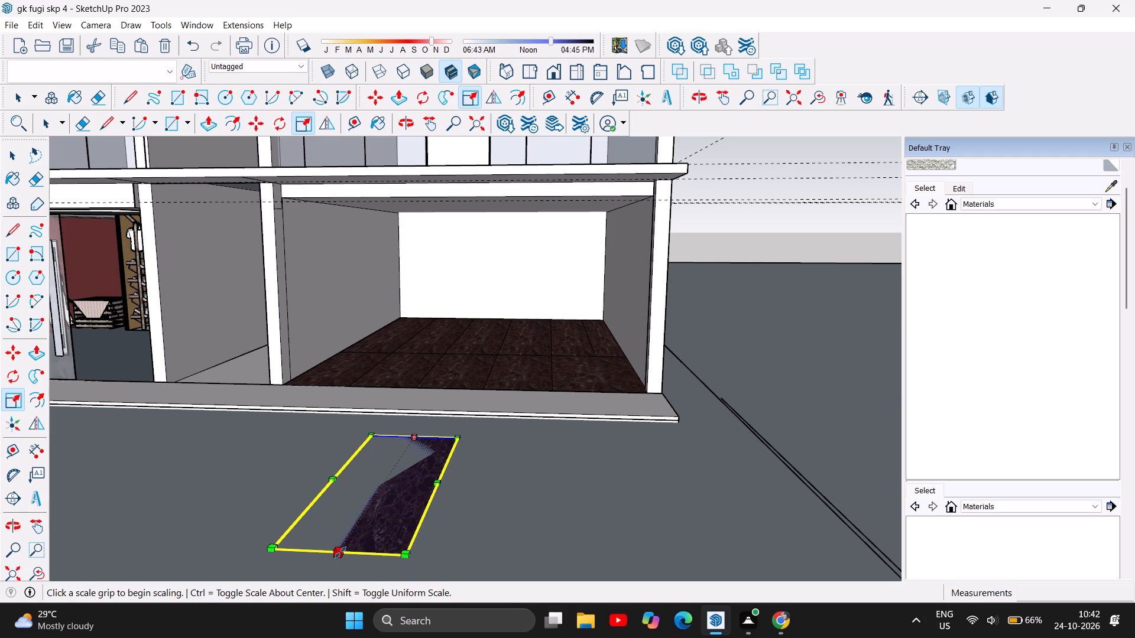
drag(340, 552, 304, 590)
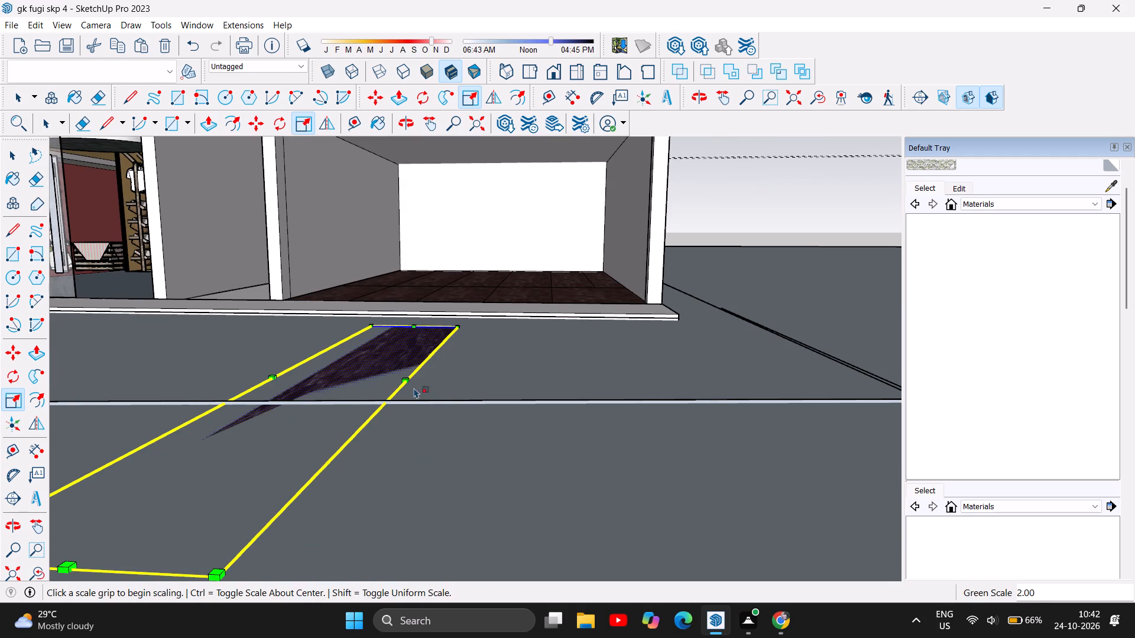
drag(406, 382, 685, 436)
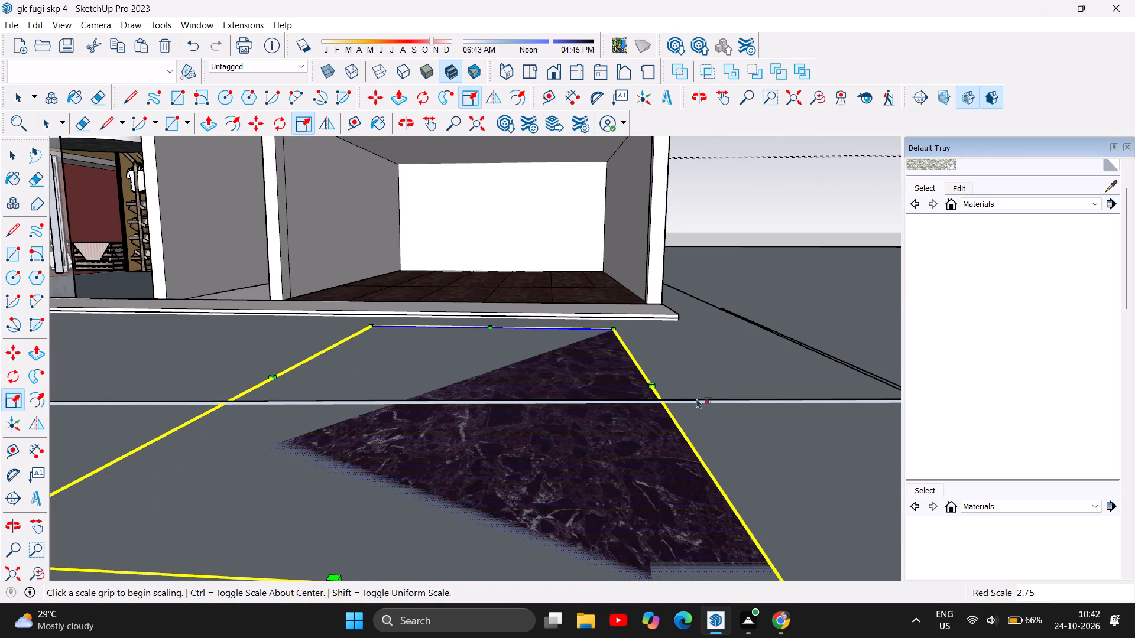
scroll(661, 415, down, 6)
scroll(722, 551, down, 5)
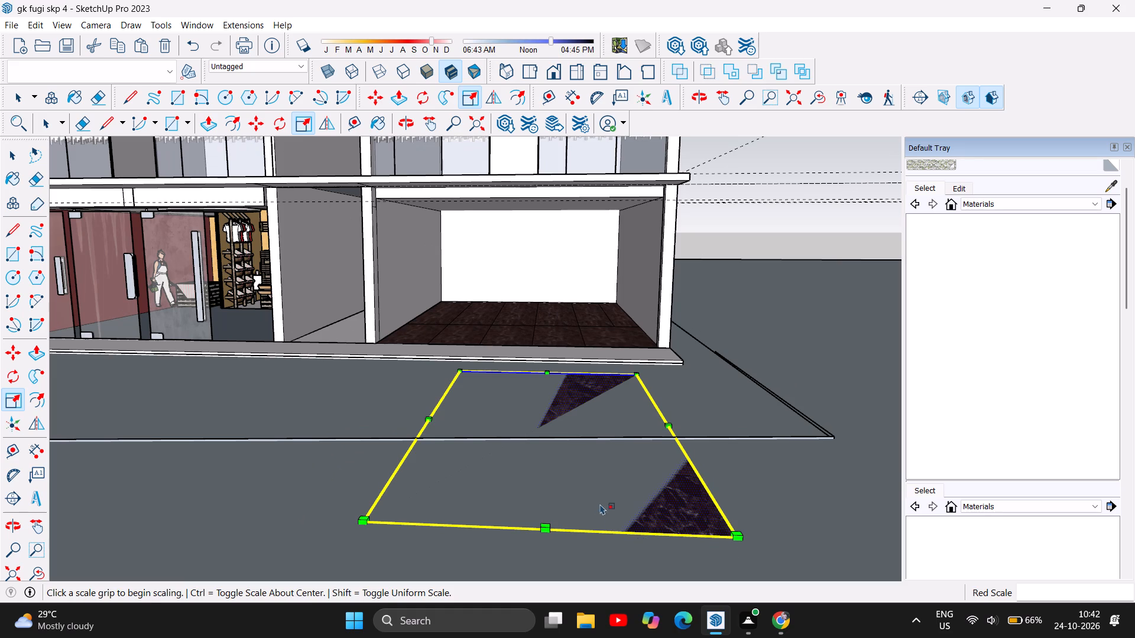
Lasso-select the marble tiles across the room's floor and delete them.
scroll(575, 291, up, 6)
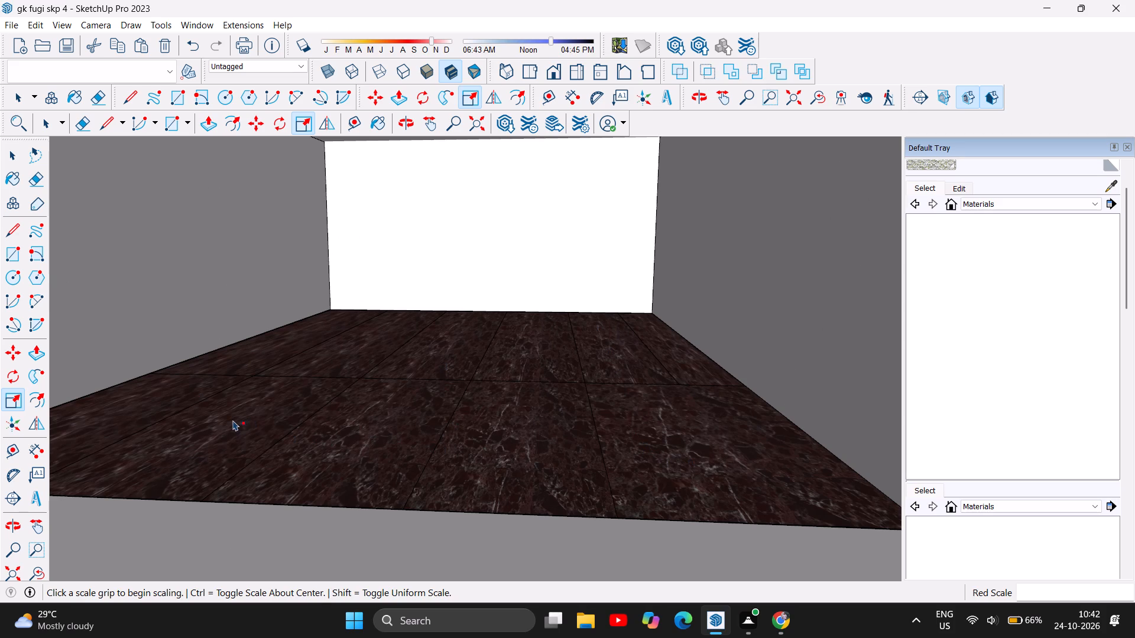
click(16, 162)
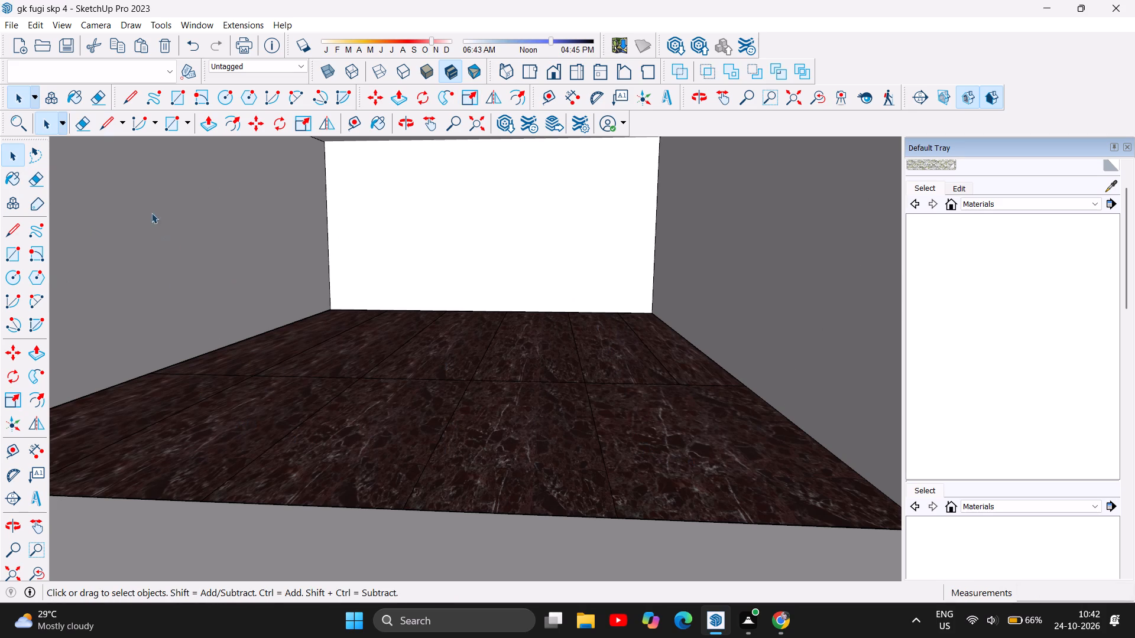
click(33, 157)
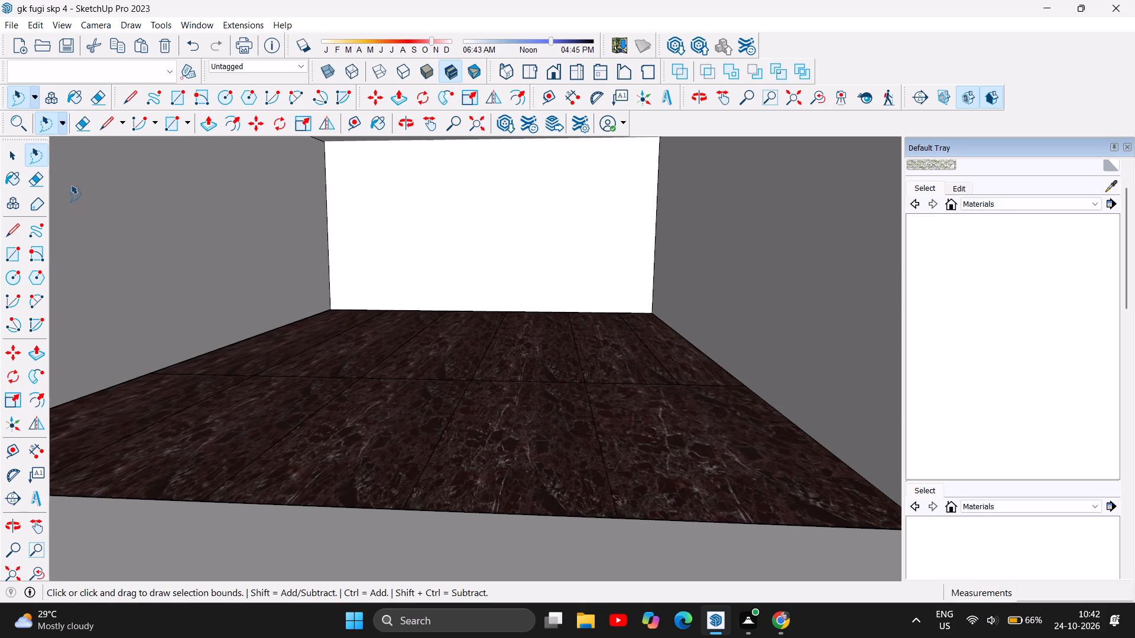
drag(180, 352, 787, 556)
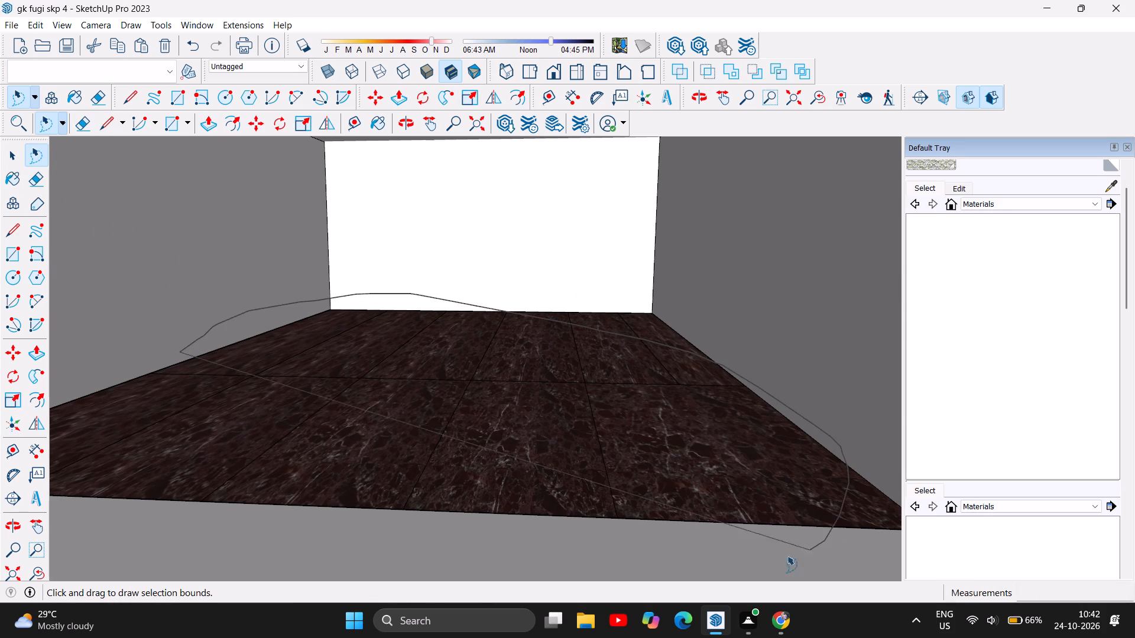
drag(787, 556, 536, 495)
key(Delete)
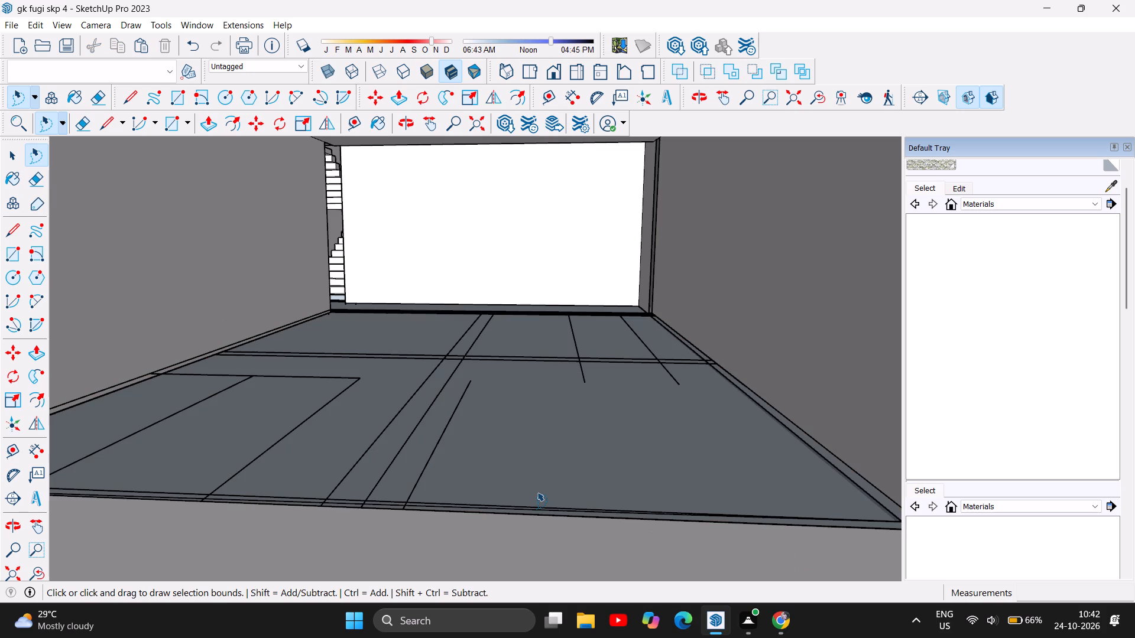
Undo the lasso deletion across the room's floor.
key(ctrl+z)
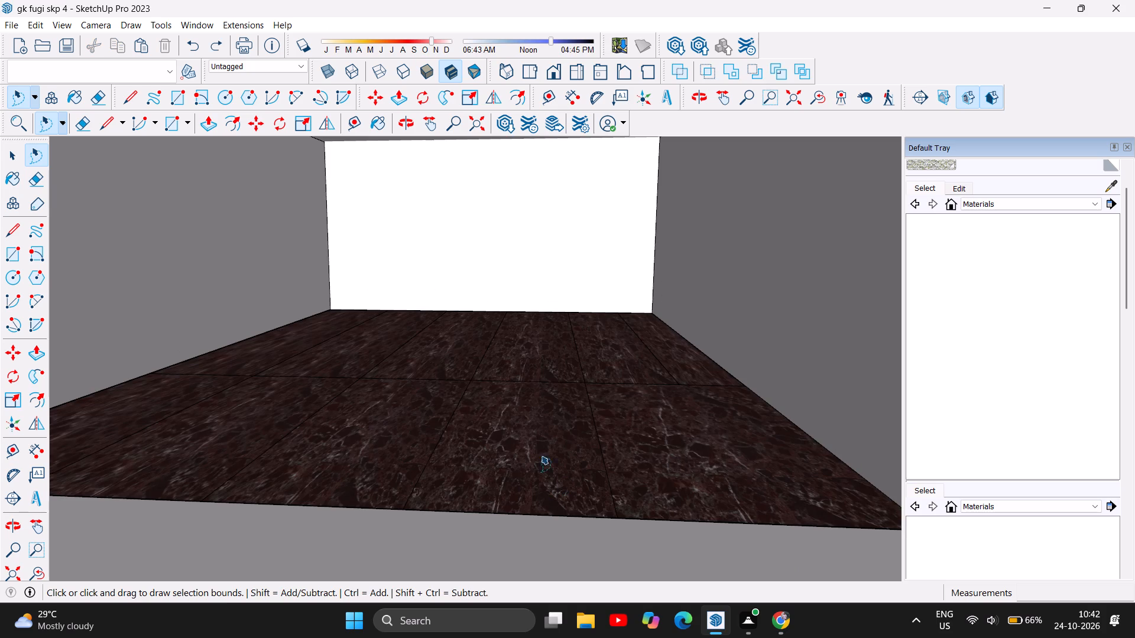
Delete only the front-row marble tile beside the outer side wall of the room.
click(14, 148)
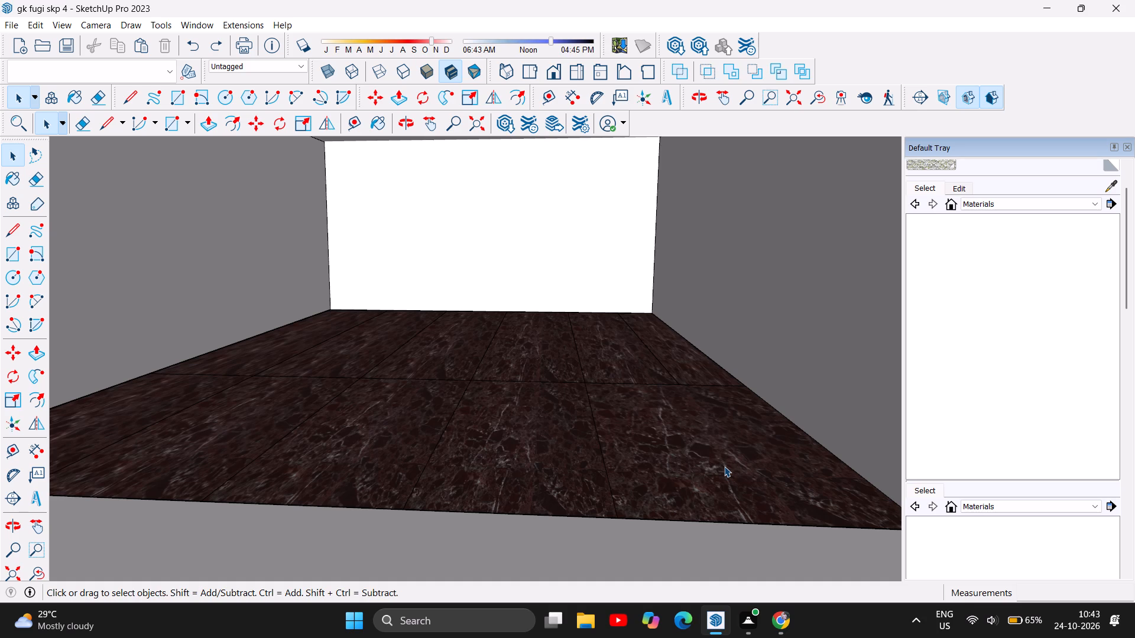
click(724, 466)
key(Delete)
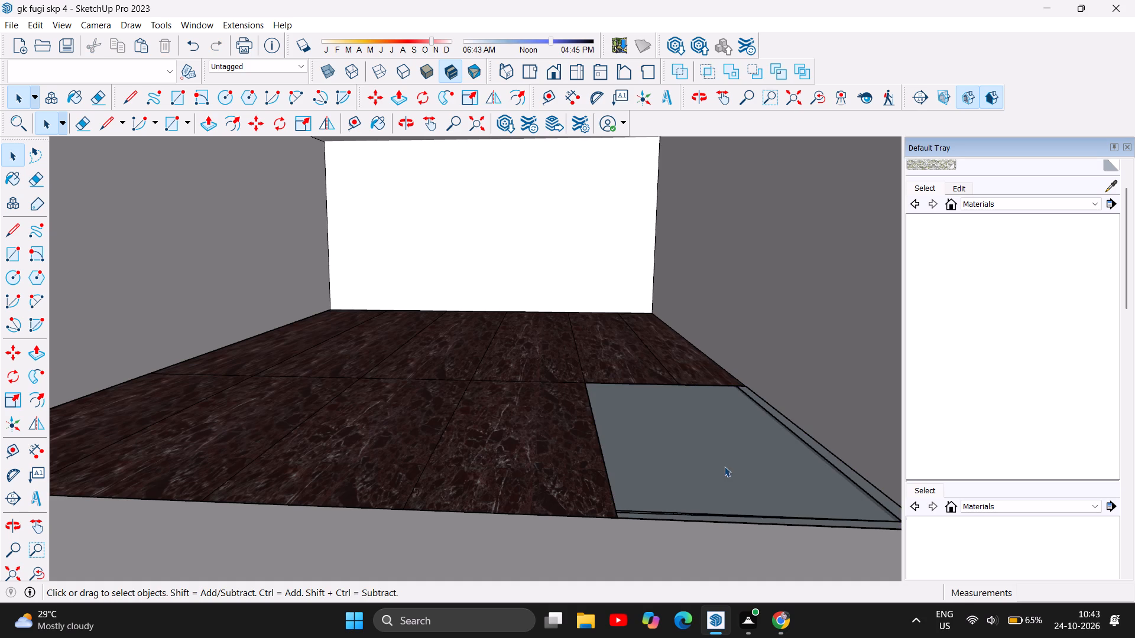
key(ctrl+z)
click(695, 468)
key(Delete)
Try to delete the leftover lines along the floor's front edge where the tile was removed, and undo the last change.
double_click(681, 518)
key(Delete)
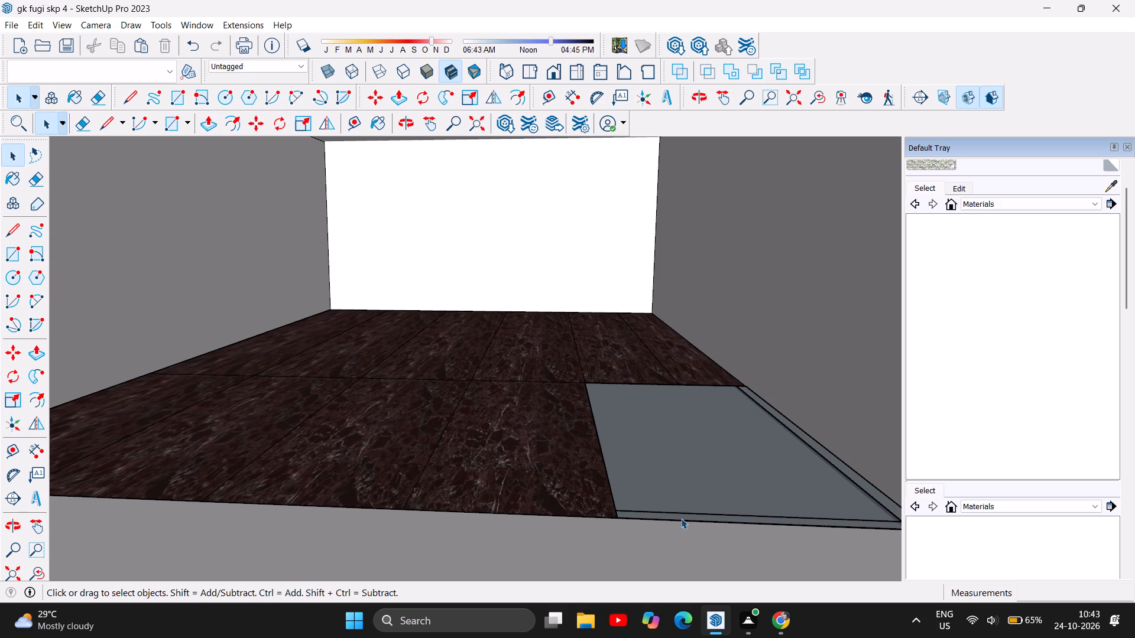
double_click(673, 512)
key(Delete)
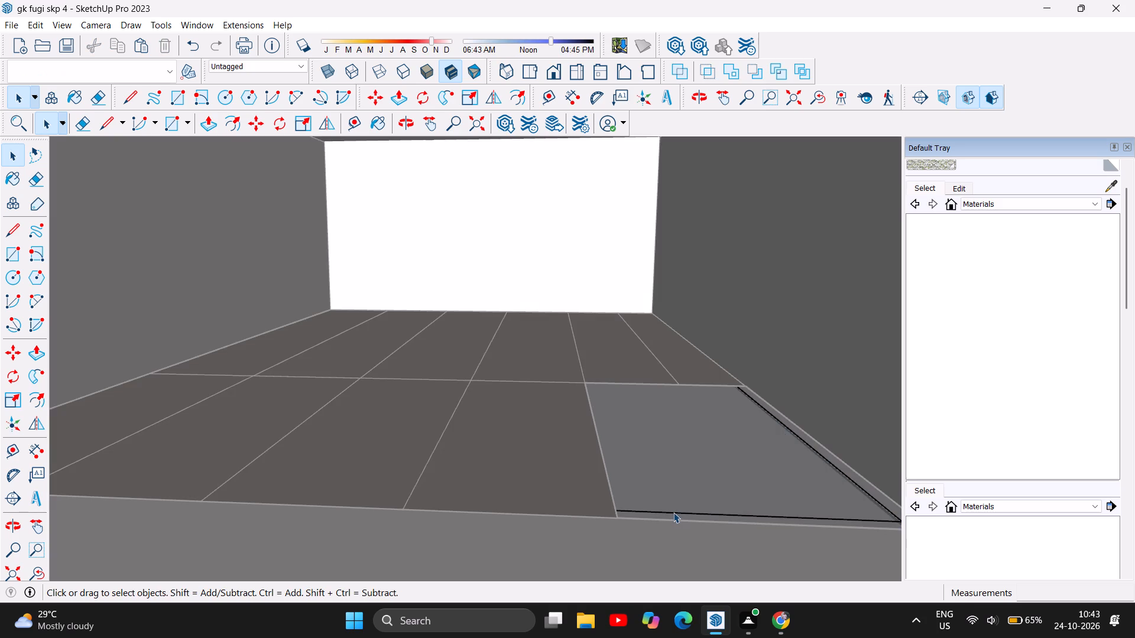
click(515, 490)
key(ctrl+z)
Delete the remaining four marble tiles in the front row of the room's floor, one at a time.
click(570, 428)
key(Delete)
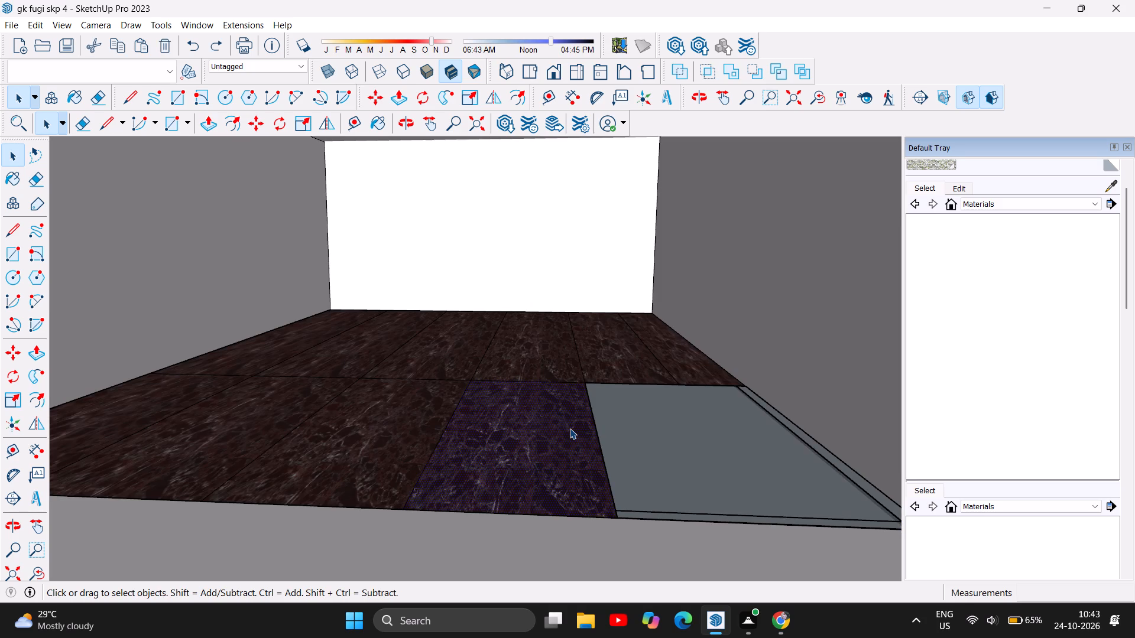
click(426, 437)
key(Delete)
click(298, 411)
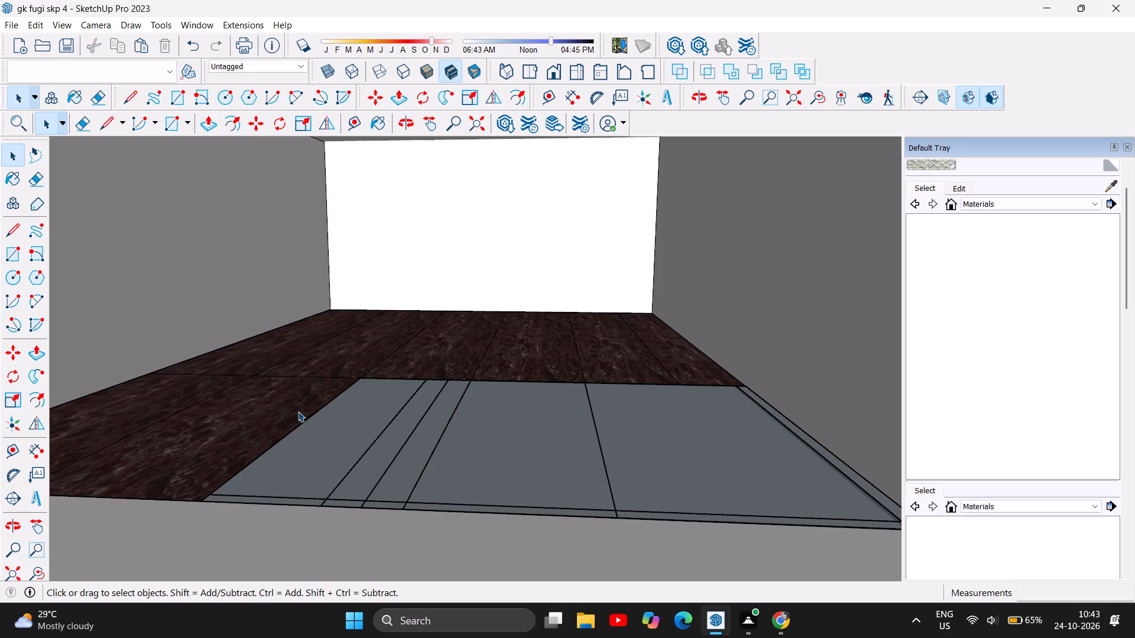
key(Delete)
click(209, 386)
key(Delete)
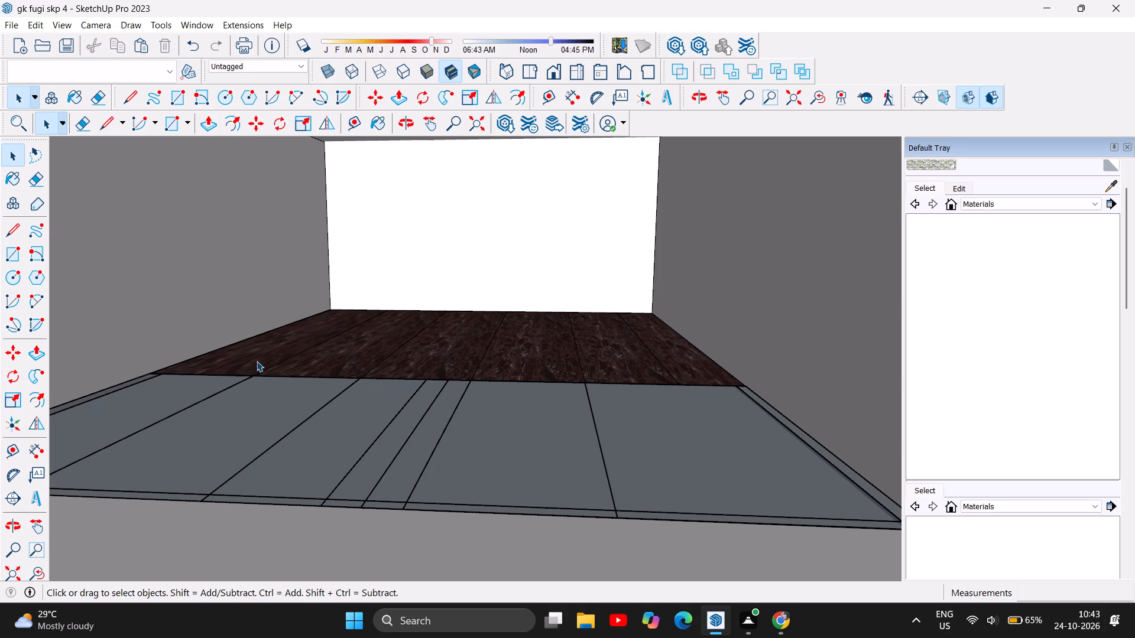
Delete all six marble tiles in the back row of the room's floor, one at a time.
click(257, 360)
key(Delete)
click(345, 356)
key(Delete)
click(419, 356)
key(Delete)
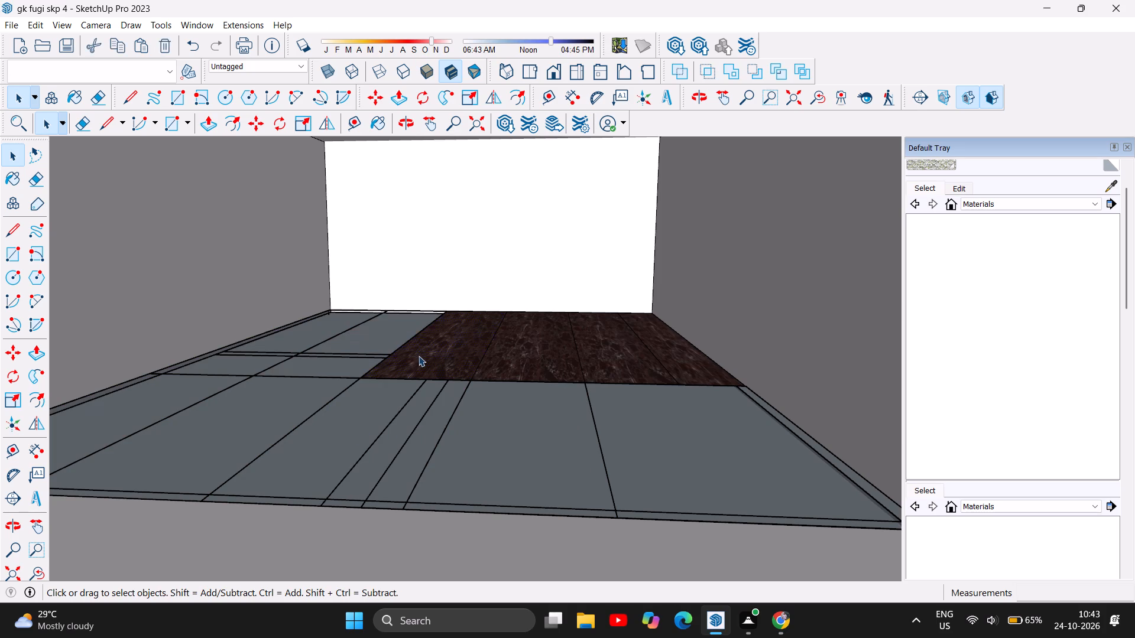
click(492, 374)
key(Delete)
click(608, 373)
key(Delete)
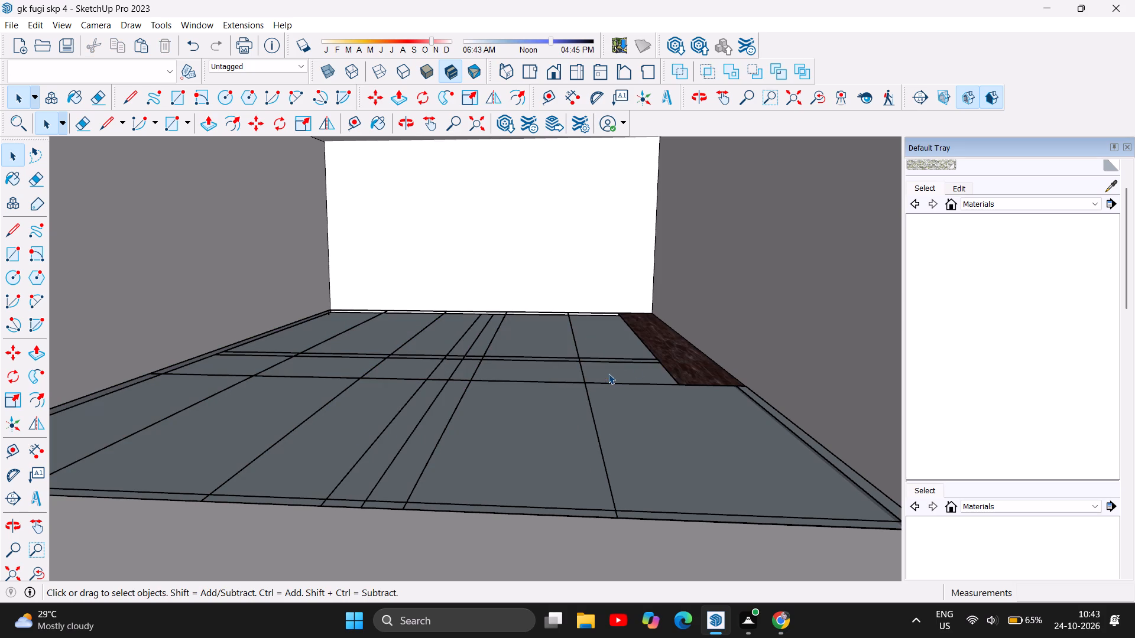
click(667, 356)
key(Delete)
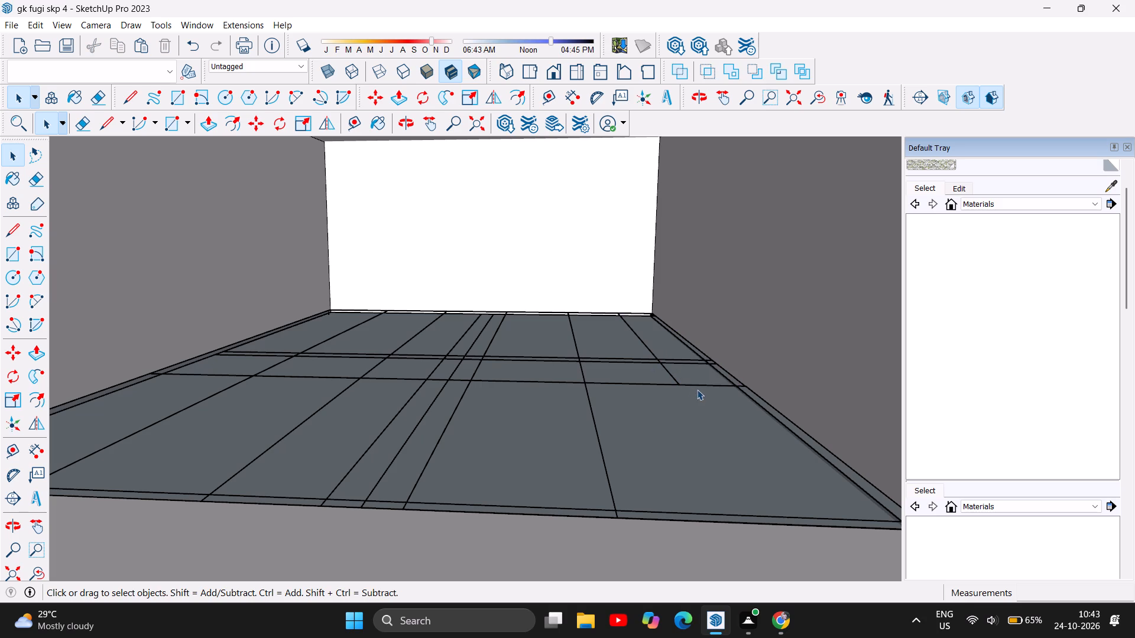
Delete the row-divider line by the side wall and lasso-delete the leftover tile lines across the back half of the floor.
click(695, 386)
key(Delete)
click(31, 157)
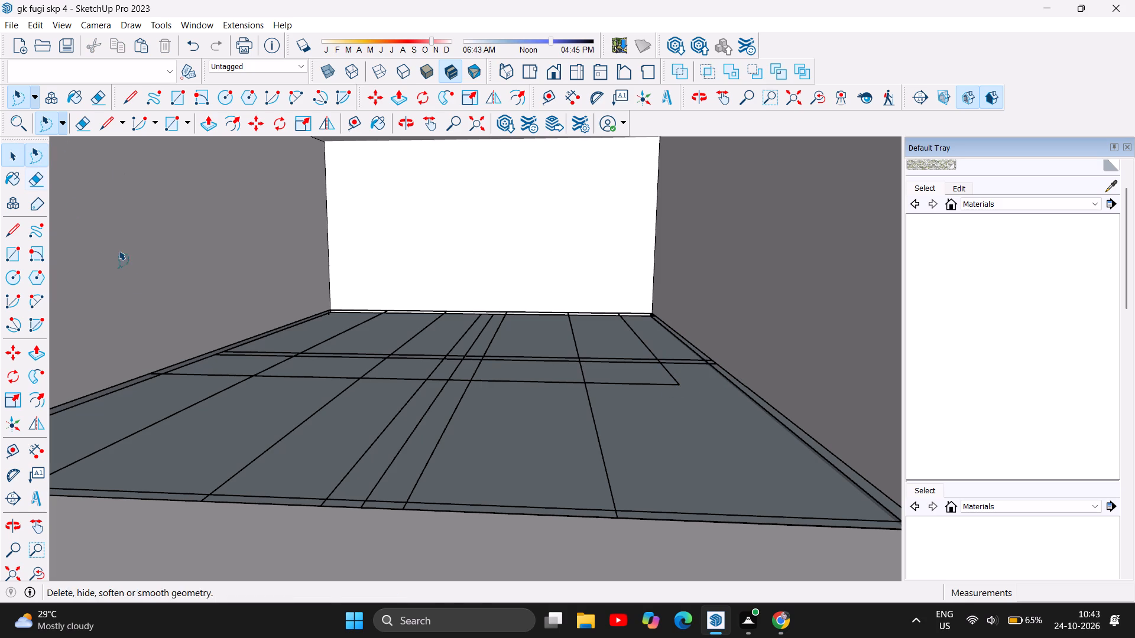
drag(163, 367, 684, 367)
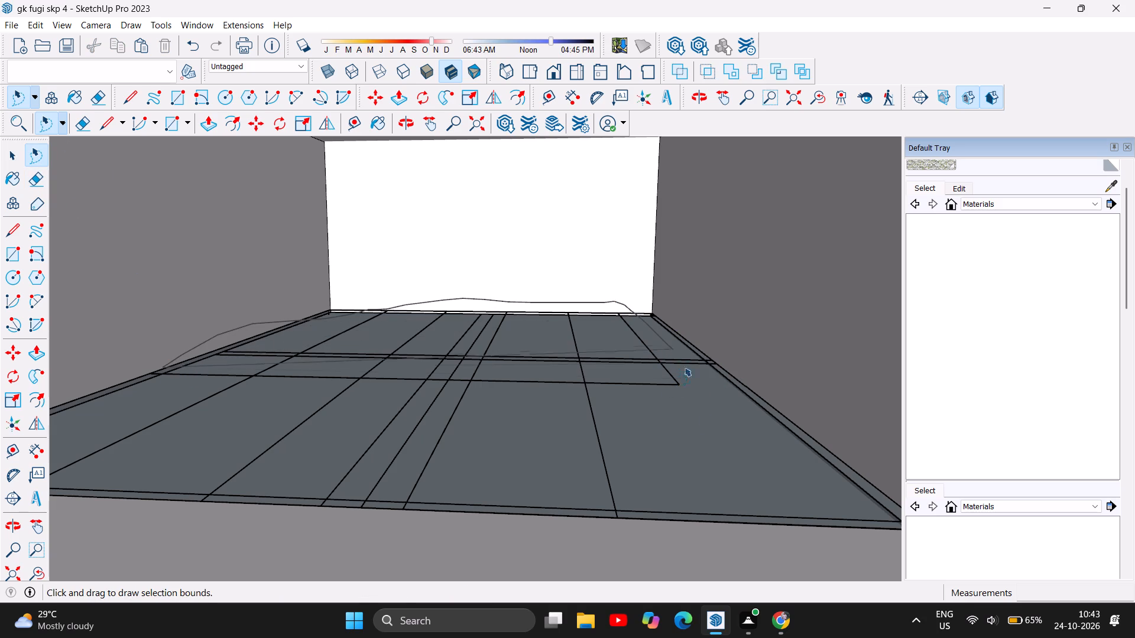
drag(684, 367, 301, 445)
key(Delete)
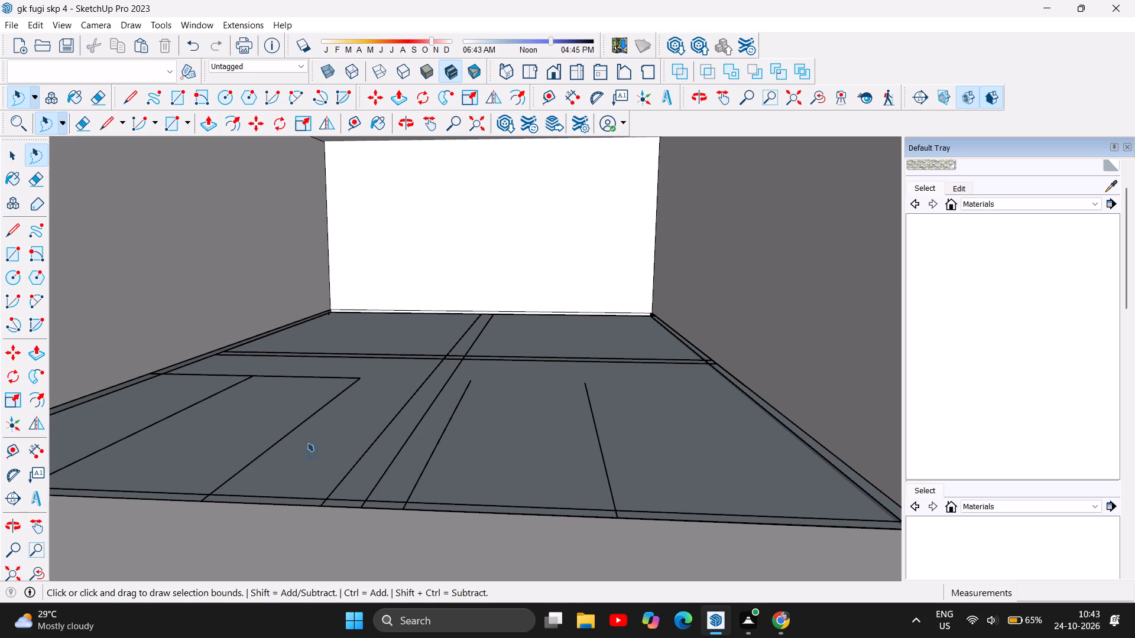
drag(195, 375, 472, 479)
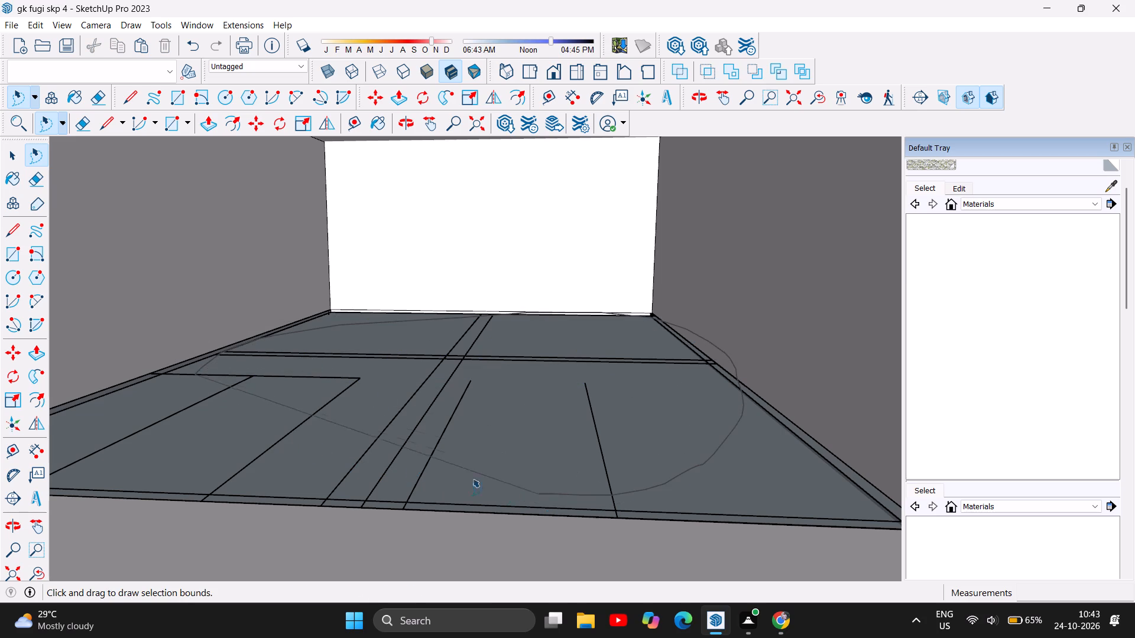
drag(472, 479, 260, 422)
key(Delete)
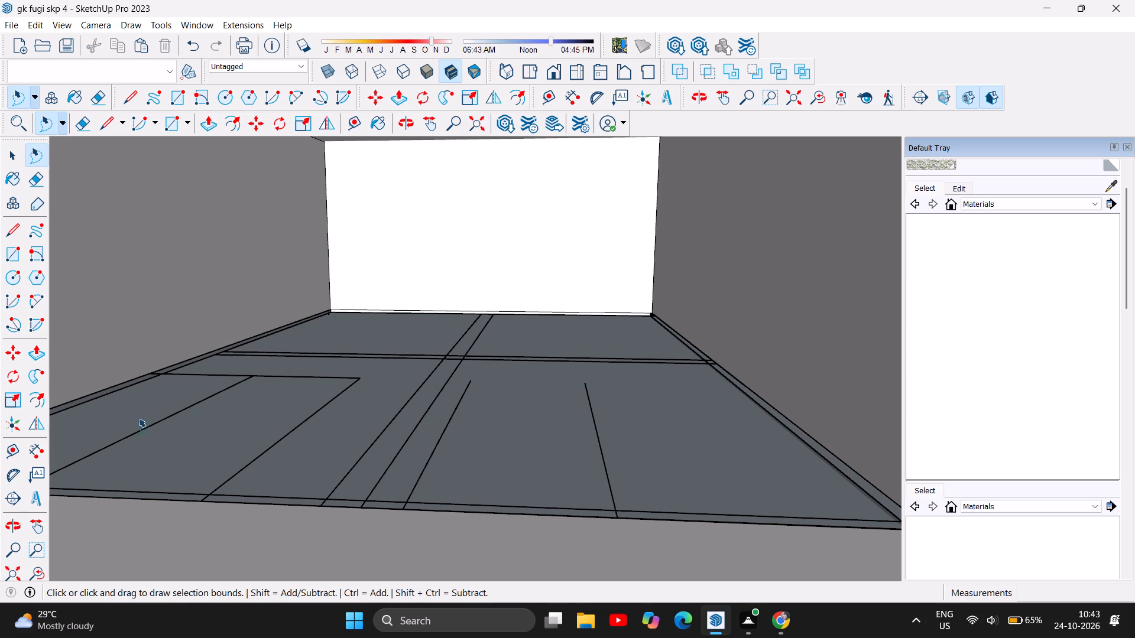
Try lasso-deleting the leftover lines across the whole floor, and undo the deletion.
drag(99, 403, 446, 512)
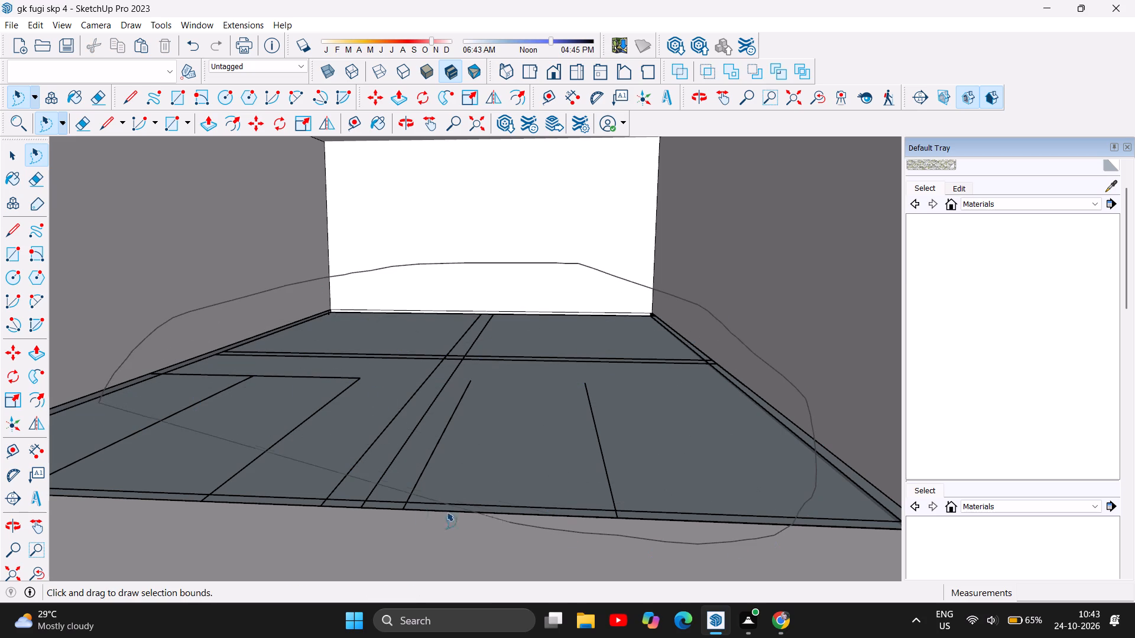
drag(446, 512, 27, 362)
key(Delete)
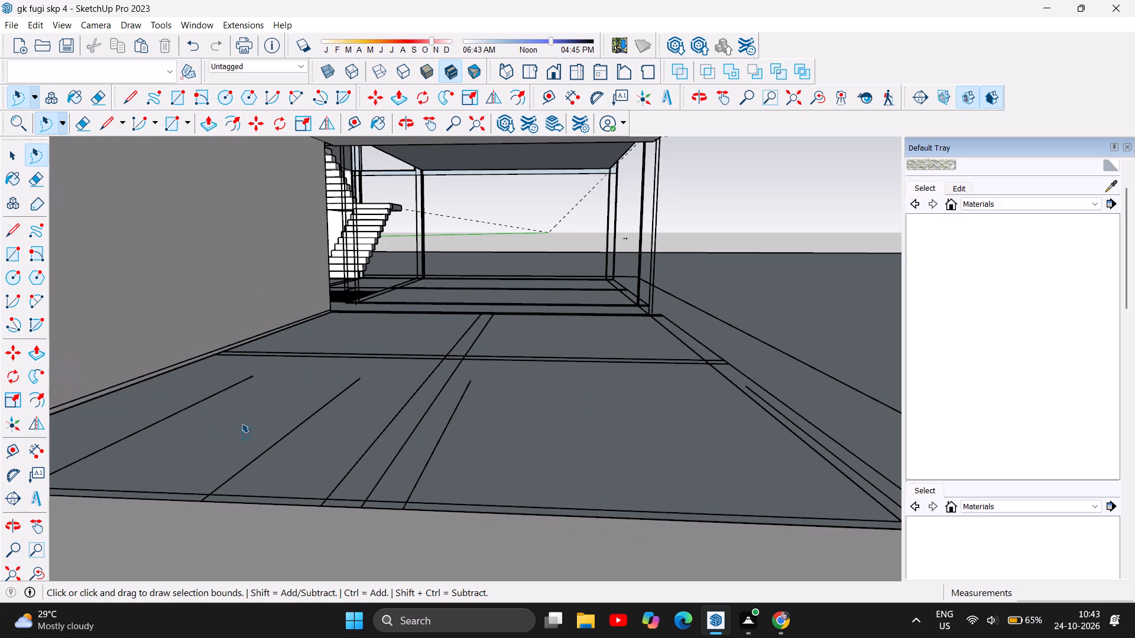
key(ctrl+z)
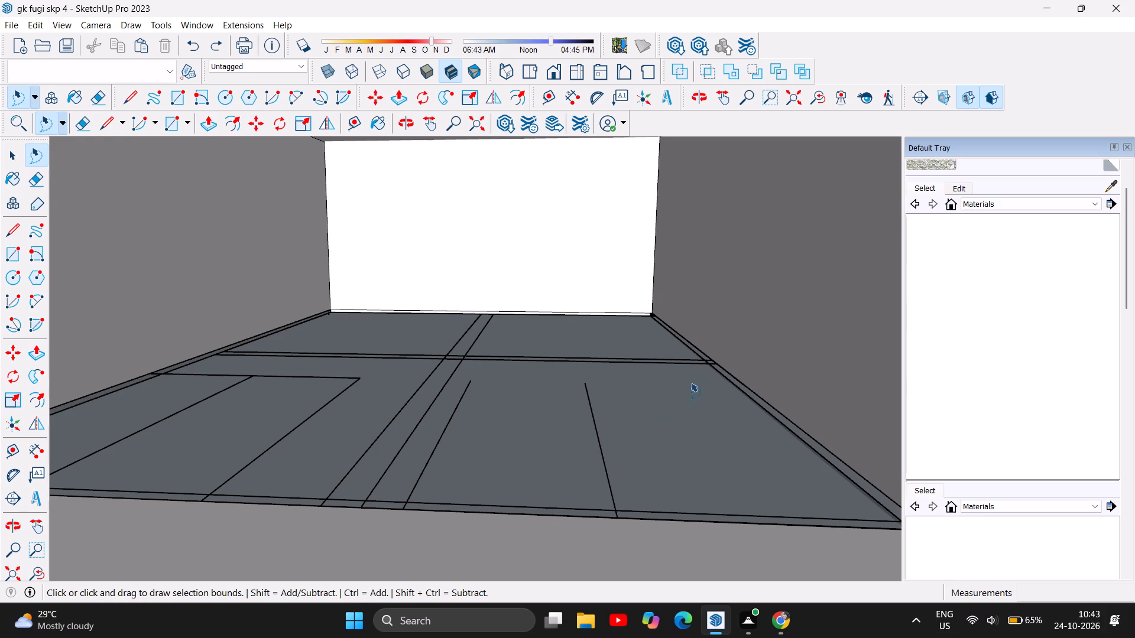
Delete the leftover row-divider line and the crossing double lines on the room's floor.
scroll(699, 370, down, 5)
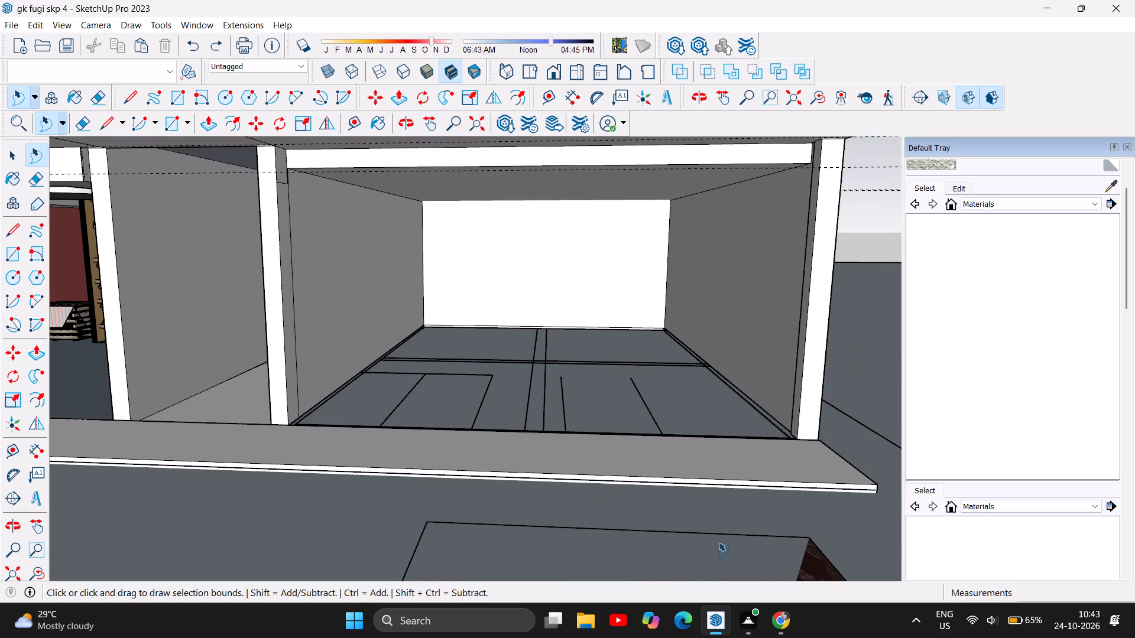
scroll(413, 382, down, 9)
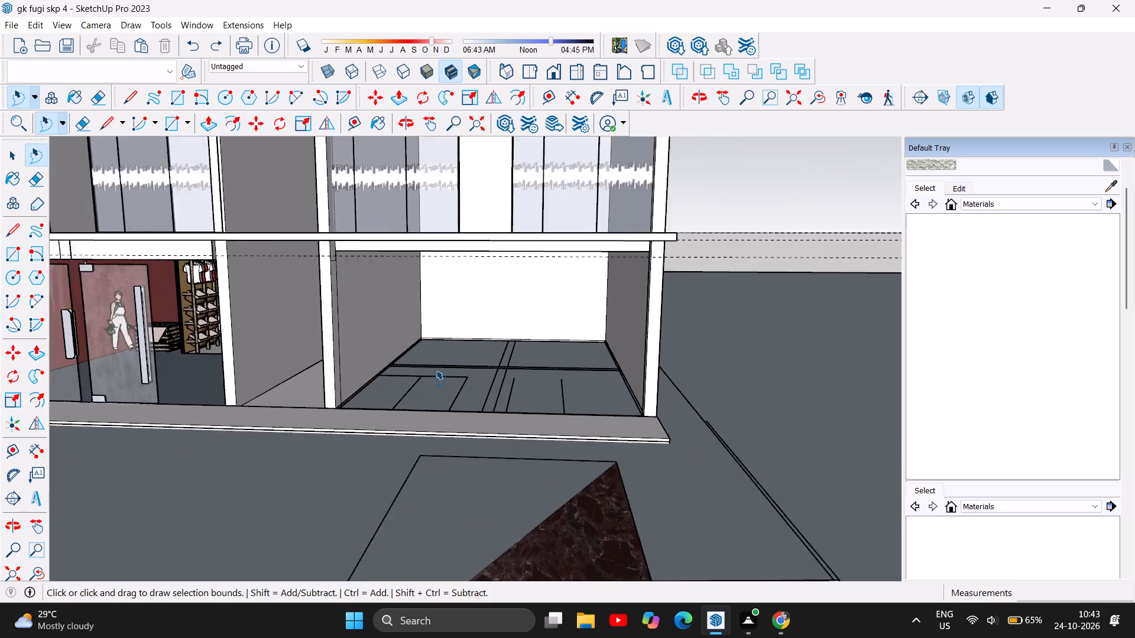
scroll(436, 370, down, 3)
scroll(368, 419, up, 7)
scroll(432, 275, up, 5)
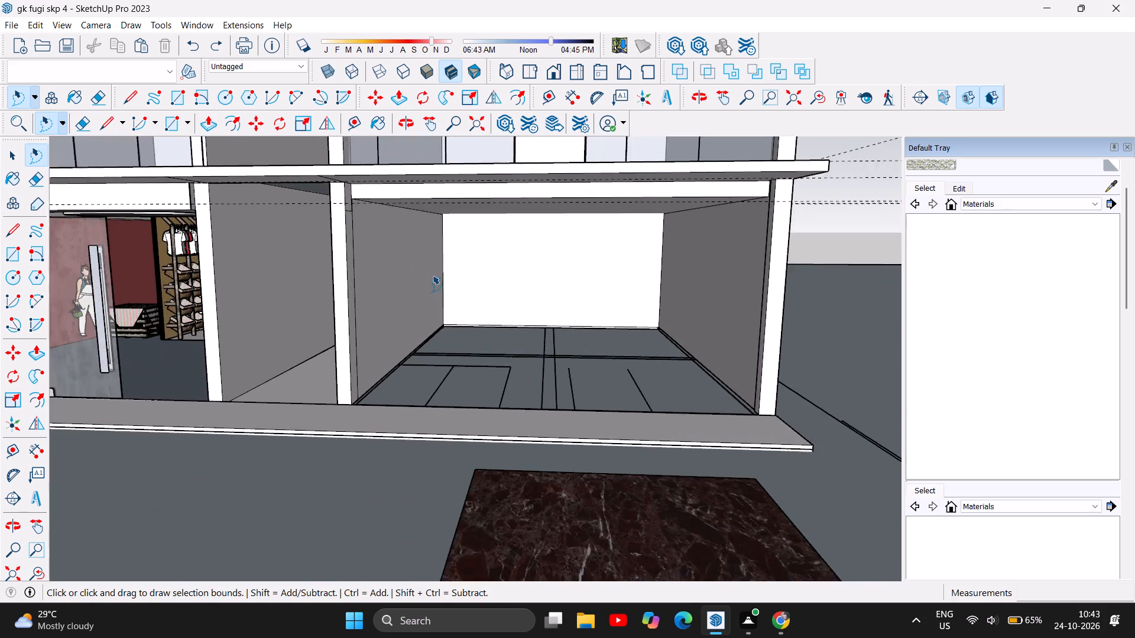
scroll(432, 275, up, 2)
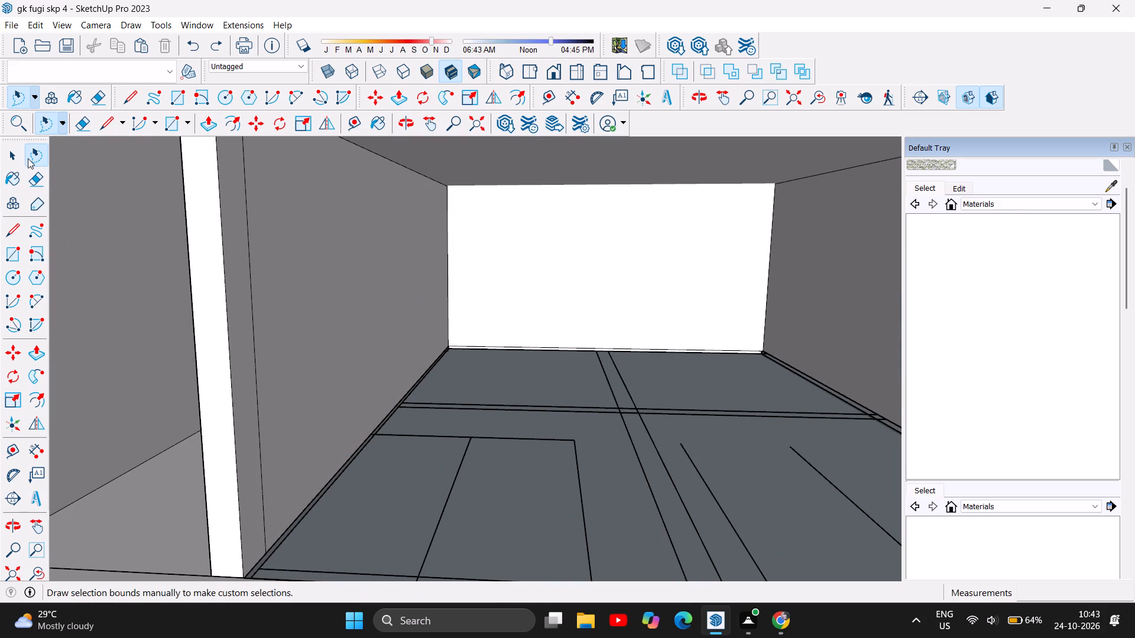
click(4, 154)
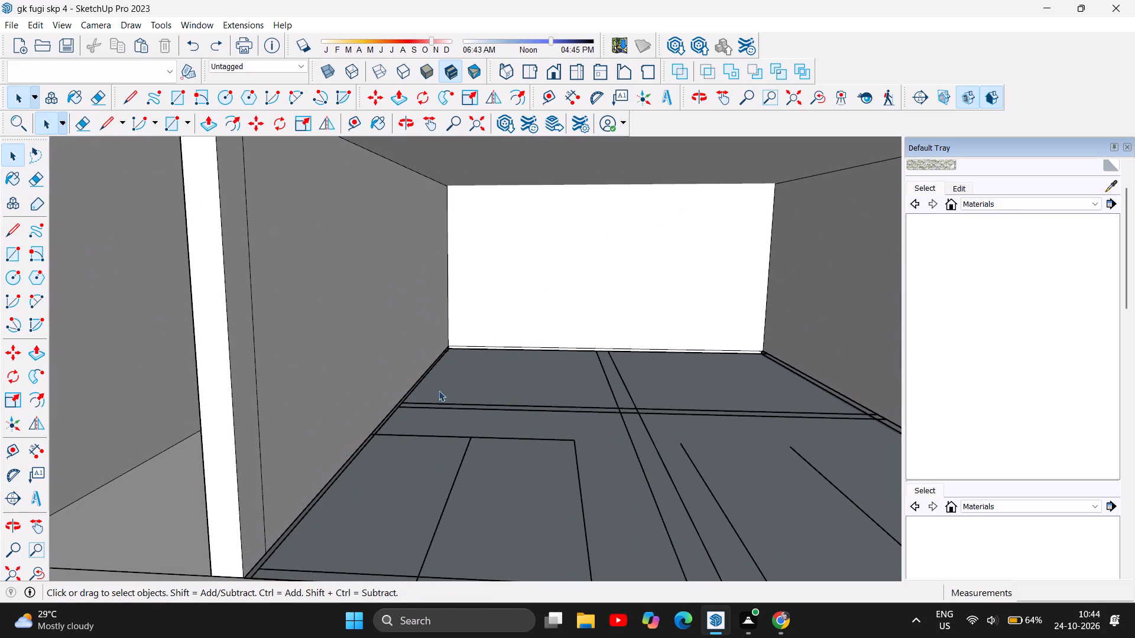
click(387, 436)
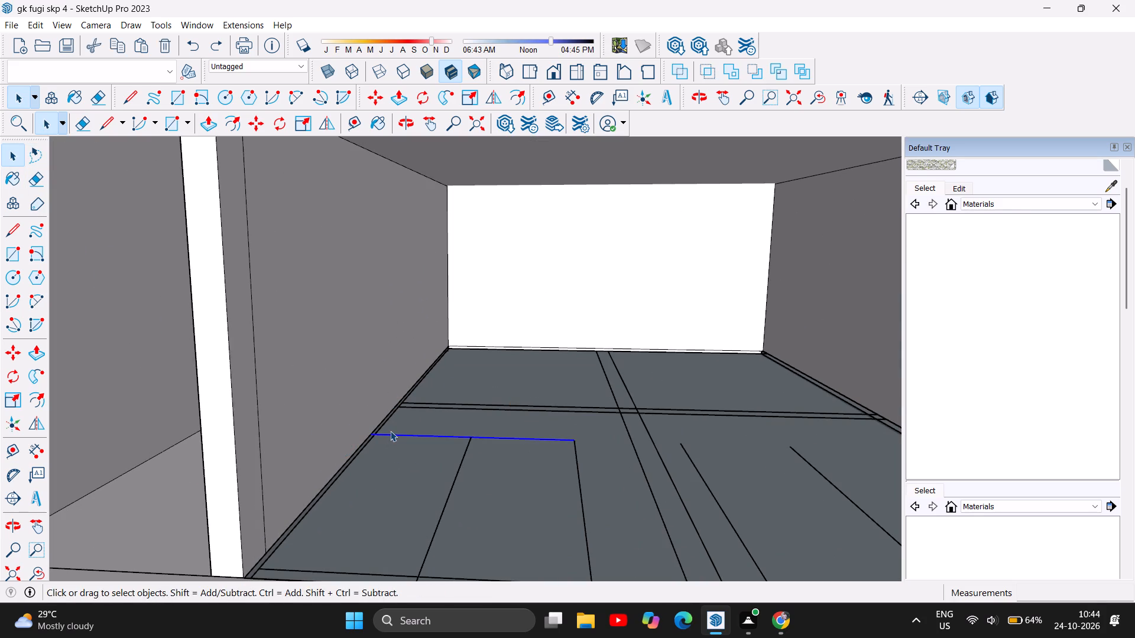
key(Delete)
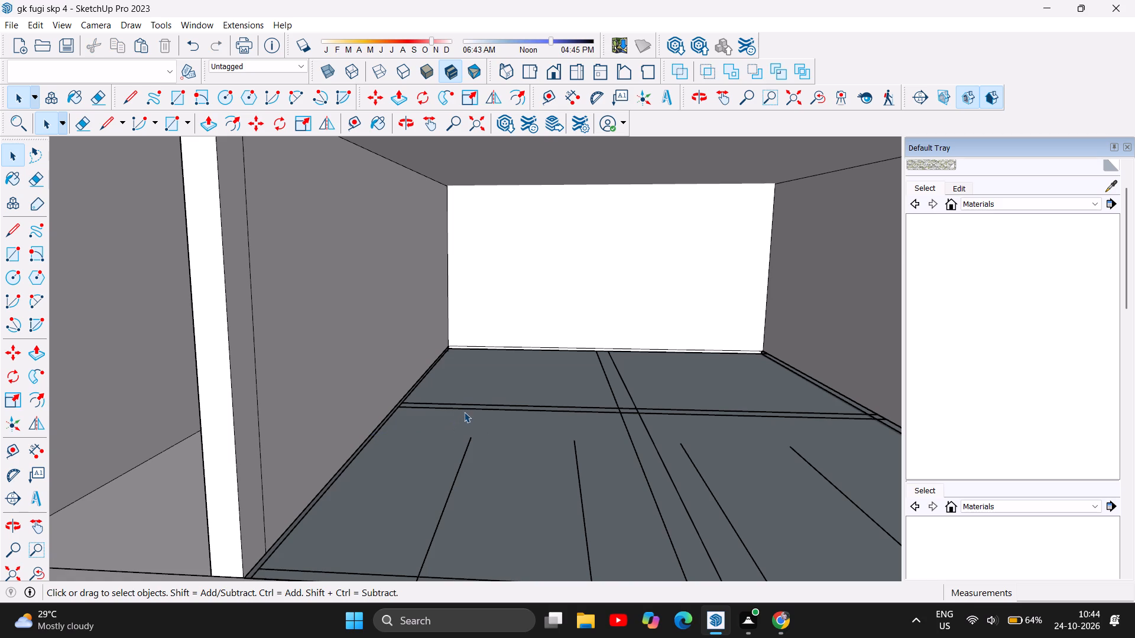
click(464, 410)
key(Delete)
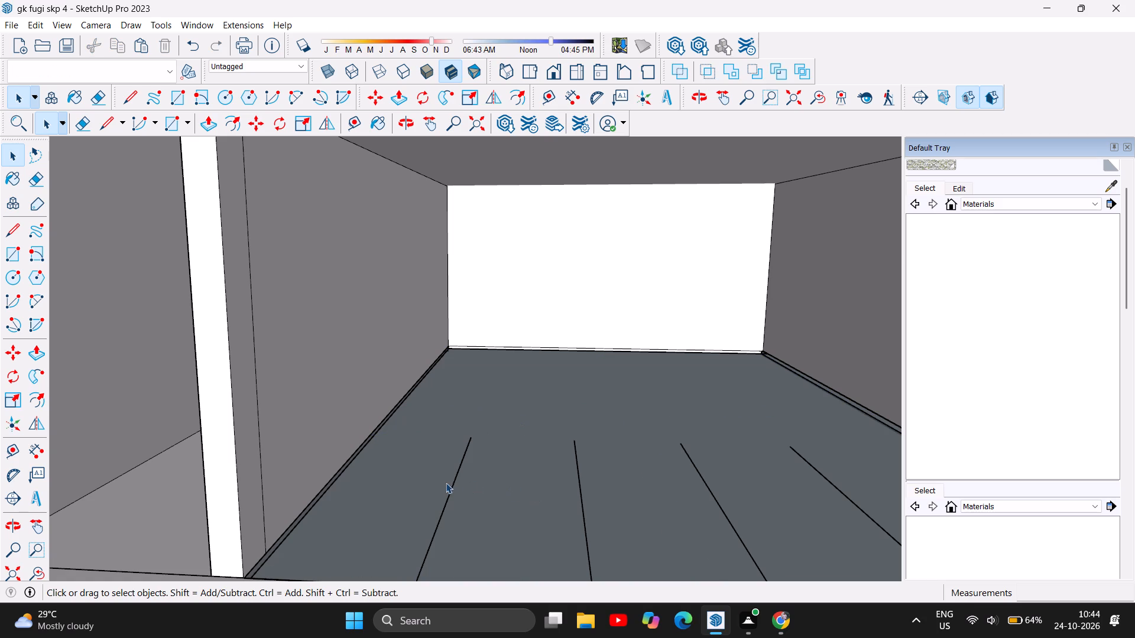
Delete the four remaining front-to-back tile lines on the room's floor one by one.
double_click(455, 481)
key(Delete)
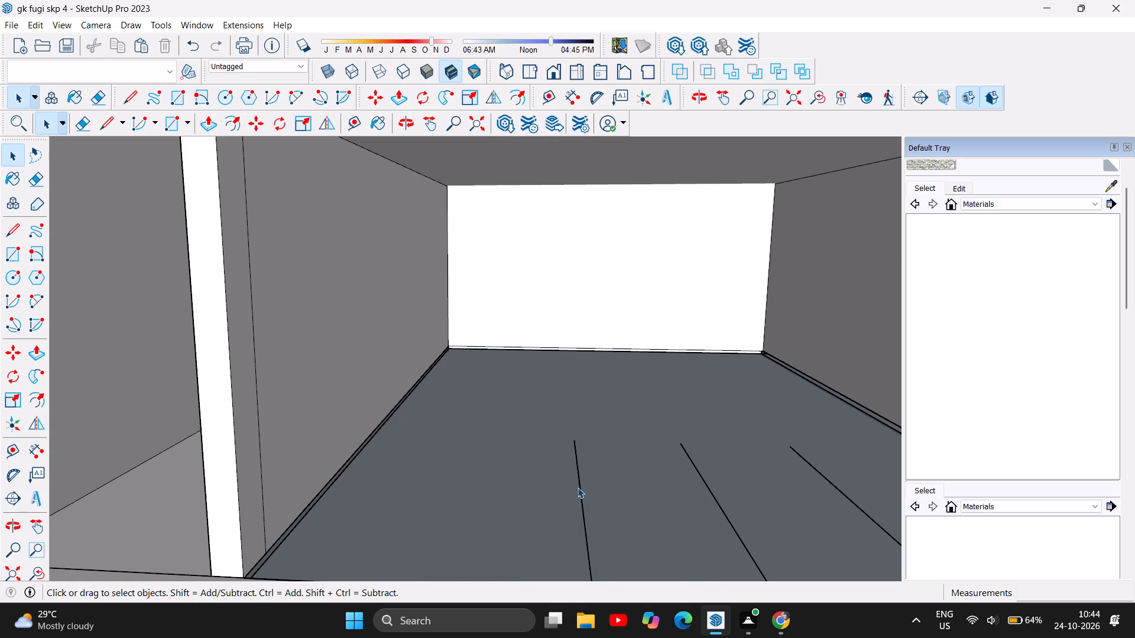
double_click(578, 487)
click(582, 485)
key(Delete)
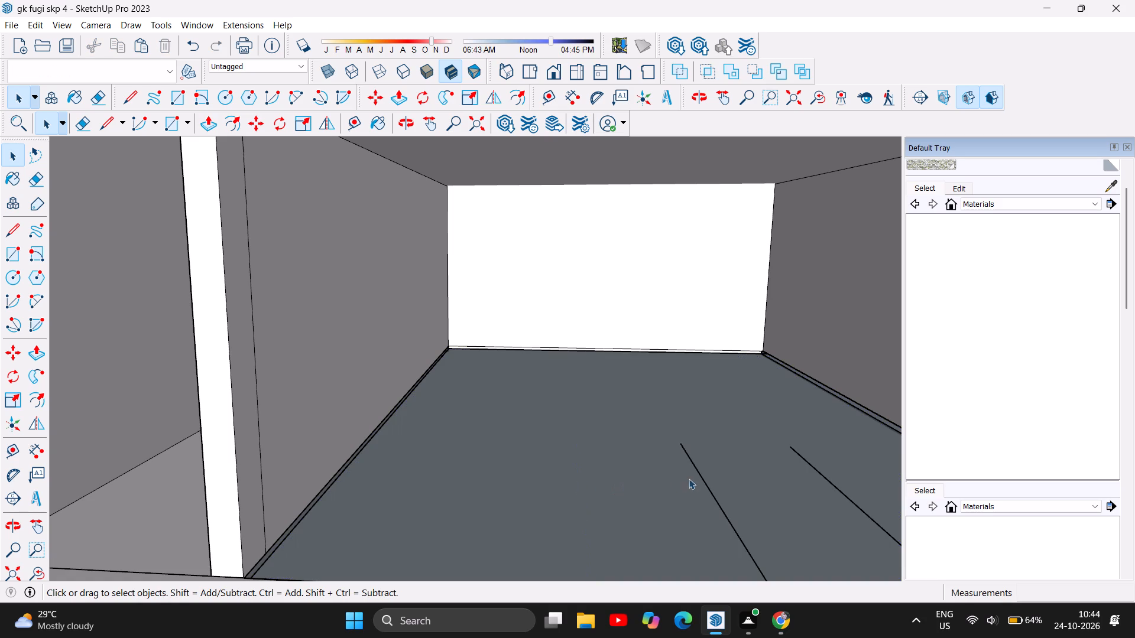
click(703, 480)
key(Delete)
click(815, 472)
key(Delete)
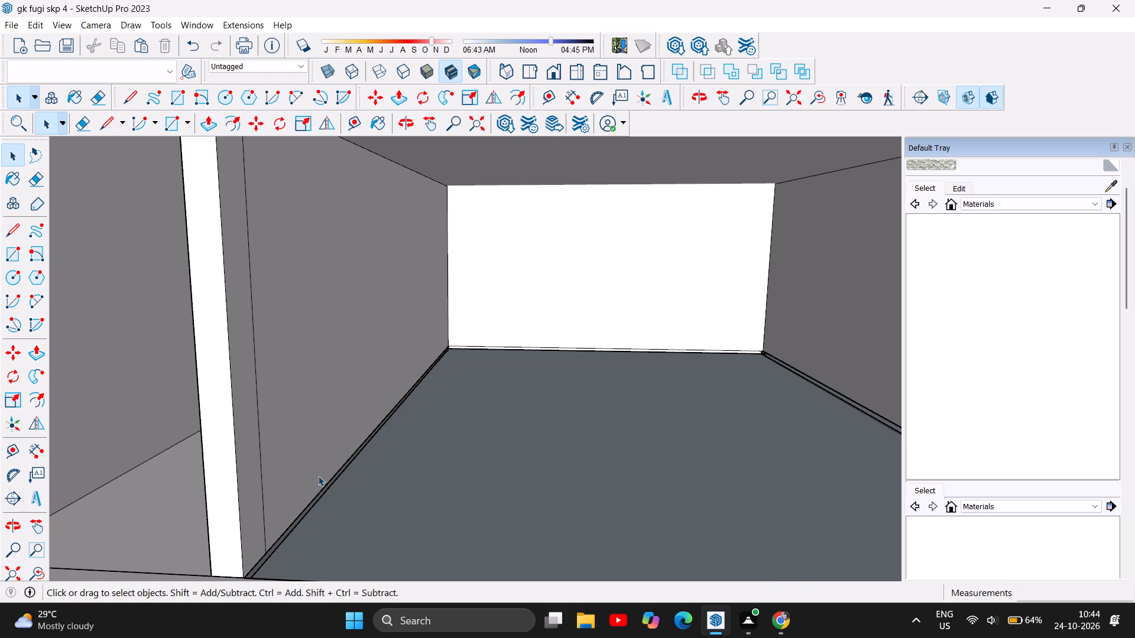
Delete the leftover tile line running along the inner side wall of the open-fronted room's floor.
scroll(278, 481, up, 7)
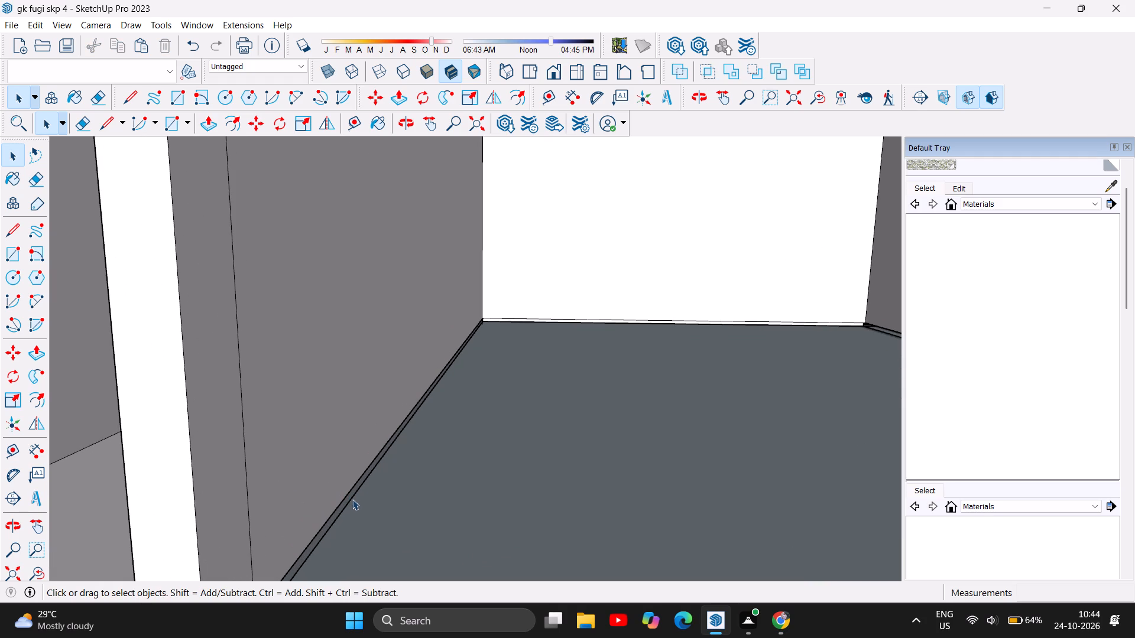
click(354, 500)
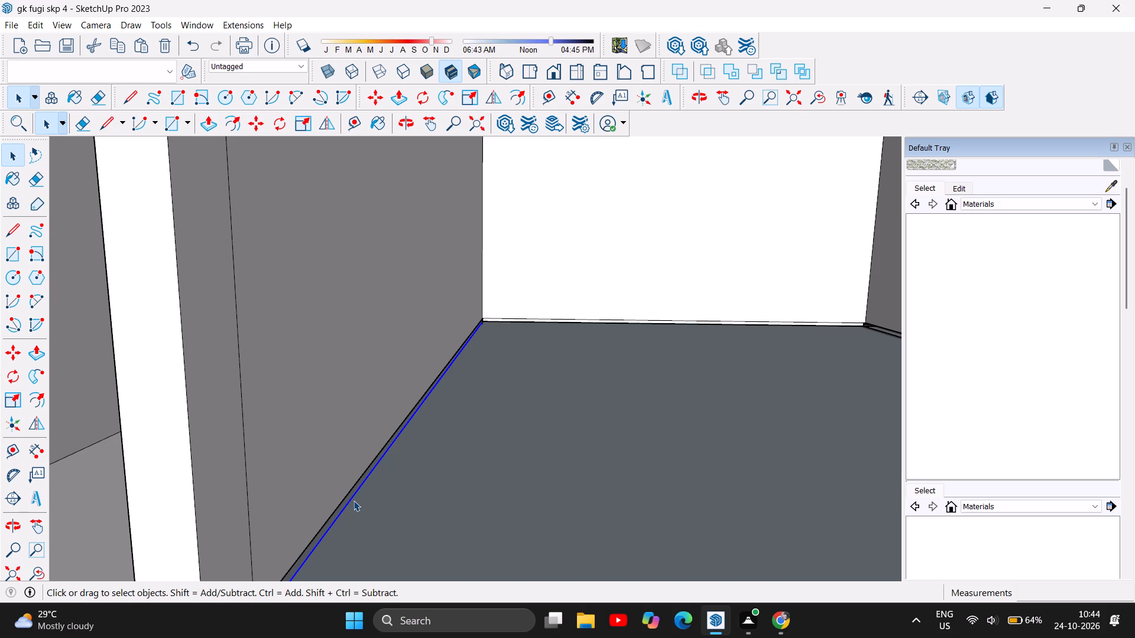
key(Delete)
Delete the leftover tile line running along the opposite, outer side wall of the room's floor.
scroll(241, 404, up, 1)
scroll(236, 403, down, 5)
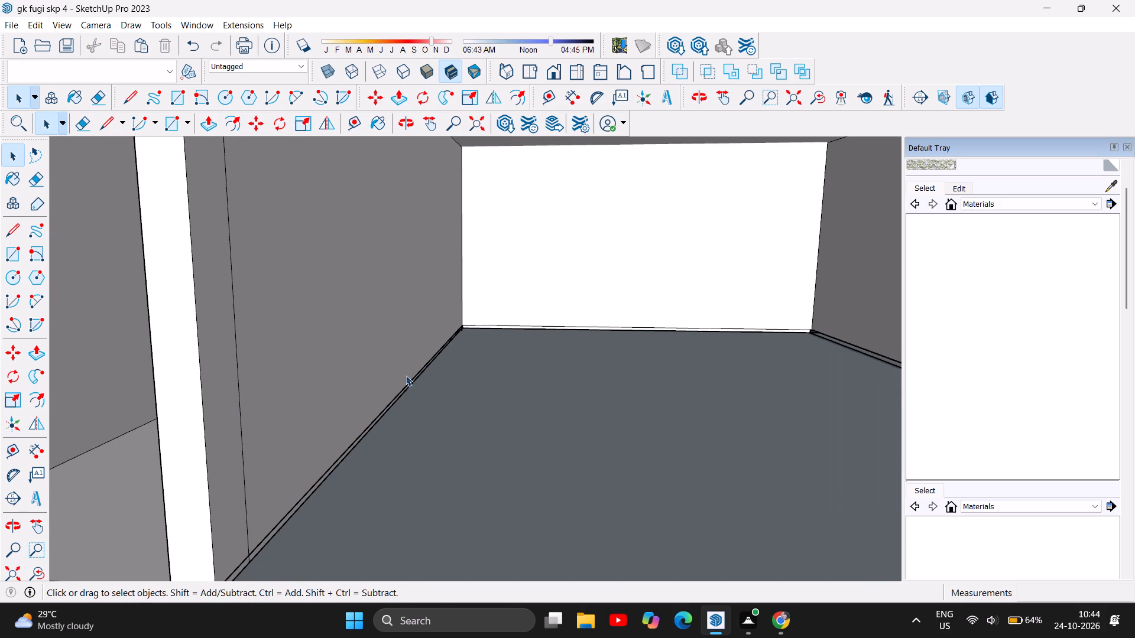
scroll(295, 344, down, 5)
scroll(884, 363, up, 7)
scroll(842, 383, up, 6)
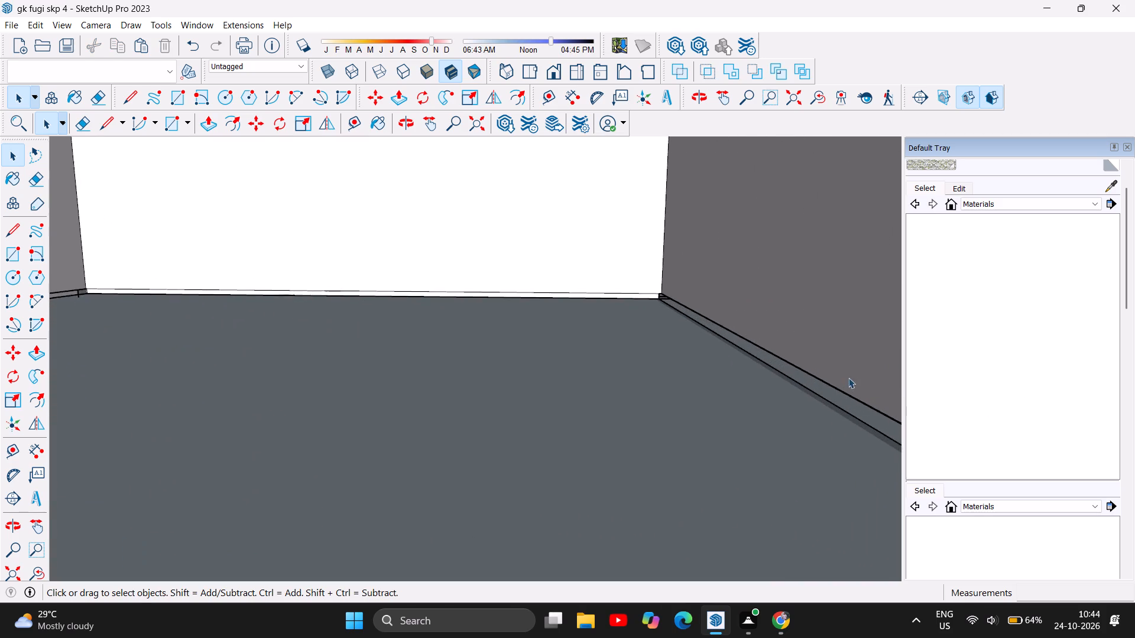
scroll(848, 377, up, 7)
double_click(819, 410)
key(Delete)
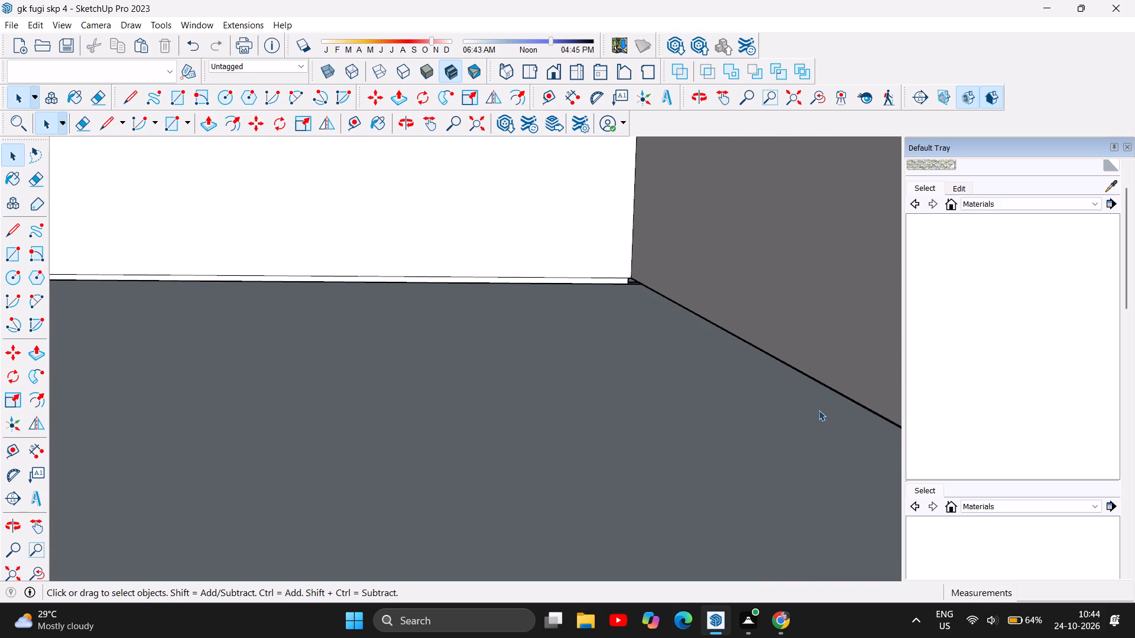
Examine the floor's back corner at the outer side wall and the marble tile lying in front of the building.
scroll(631, 268, up, 15)
scroll(621, 297, up, 8)
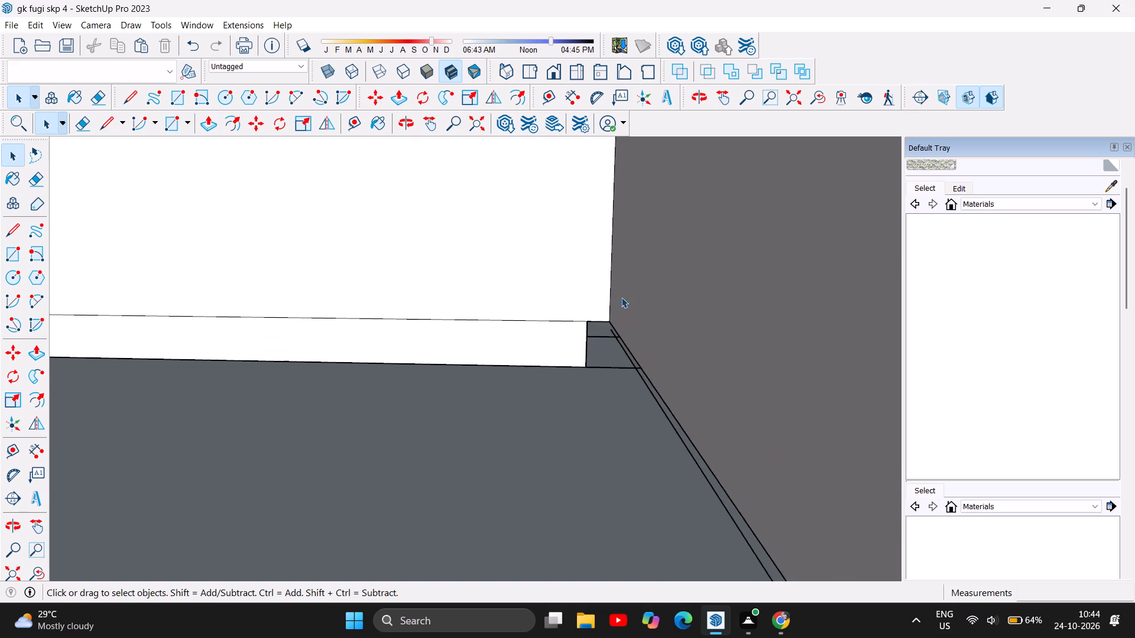
scroll(628, 325, up, 9)
scroll(562, 381, up, 7)
scroll(472, 398, down, 10)
scroll(514, 372, down, 15)
scroll(575, 367, down, 6)
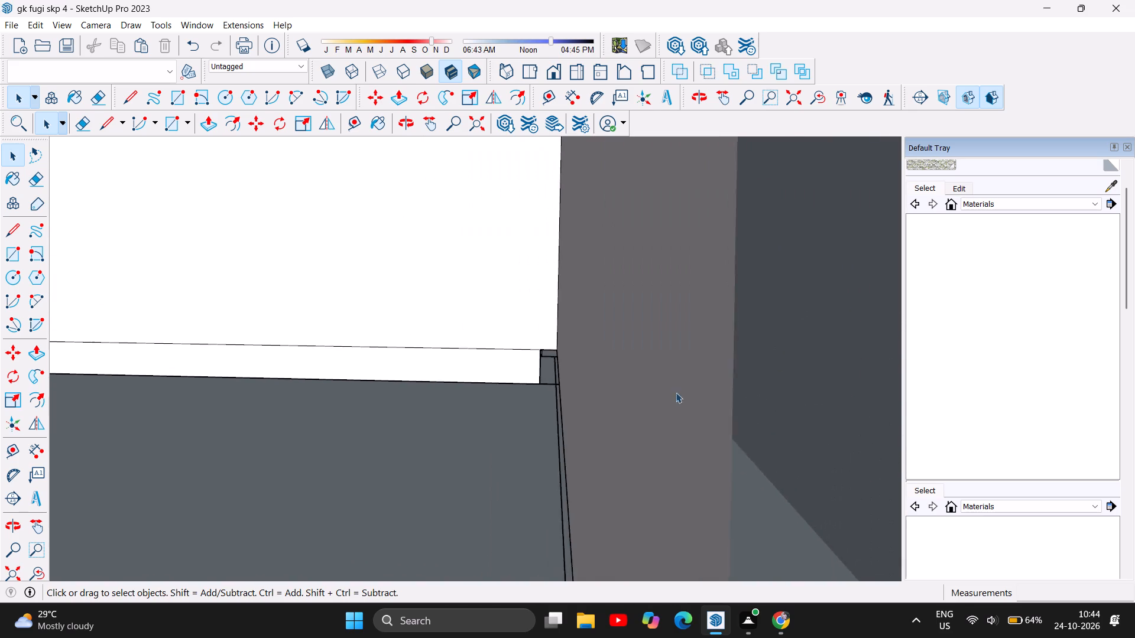
scroll(676, 392, down, 10)
scroll(549, 399, down, 7)
scroll(639, 359, down, 9)
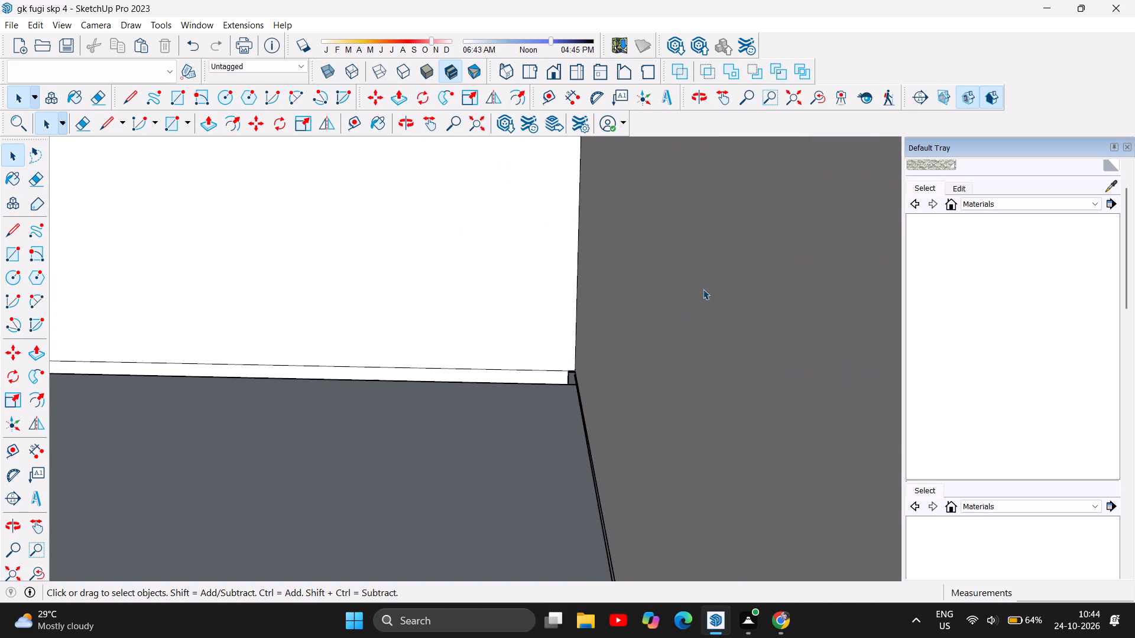
scroll(403, 276, down, 8)
scroll(834, 368, down, 14)
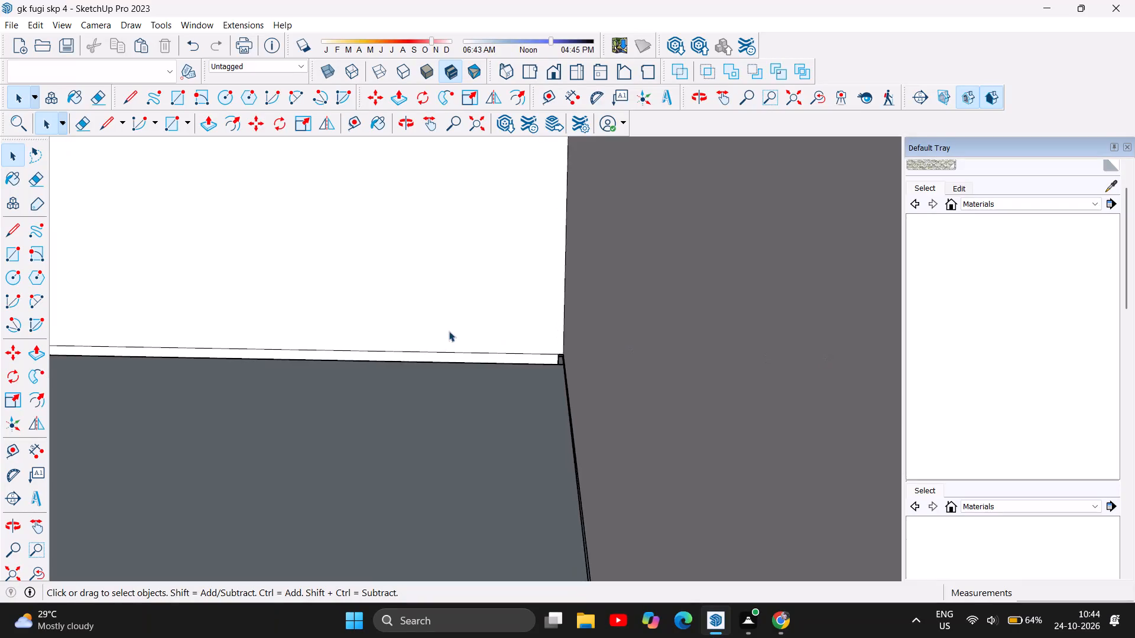
scroll(453, 331, down, 7)
scroll(774, 398, down, 7)
scroll(727, 410, down, 8)
scroll(348, 451, down, 7)
scroll(792, 503, down, 7)
scroll(460, 423, down, 5)
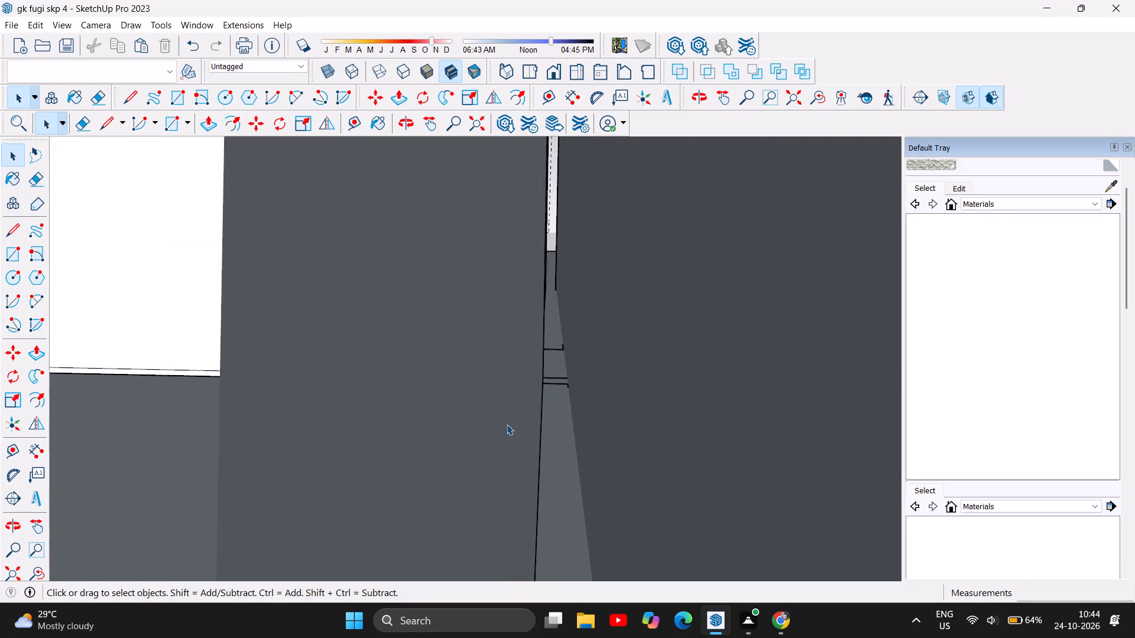
scroll(507, 424, down, 3)
scroll(620, 421, down, 14)
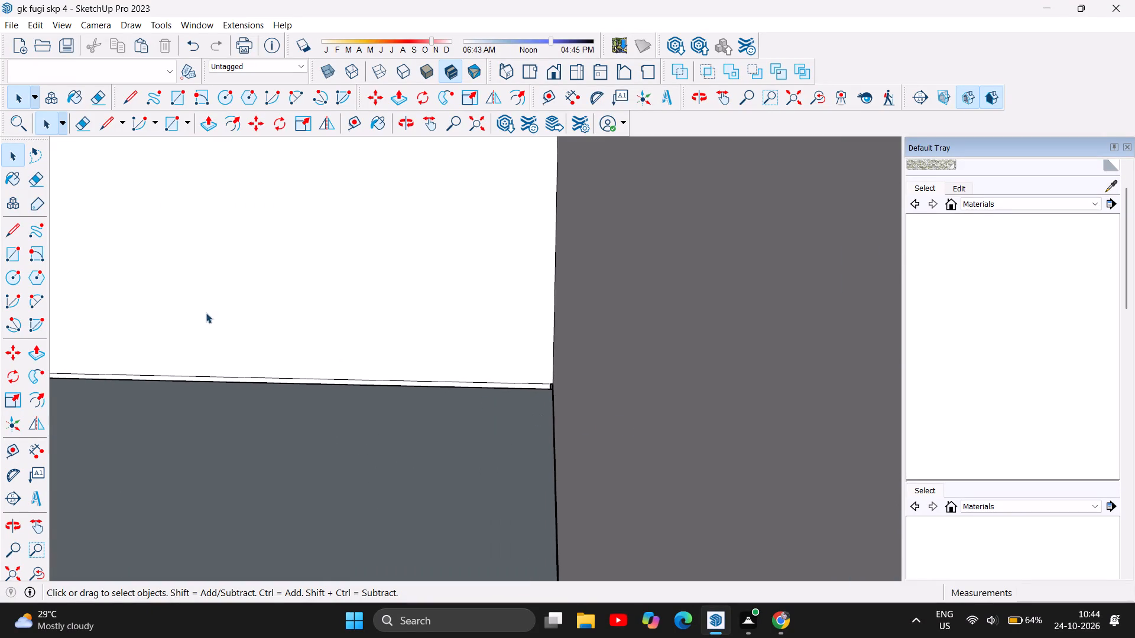
scroll(205, 312, down, 7)
scroll(827, 414, down, 14)
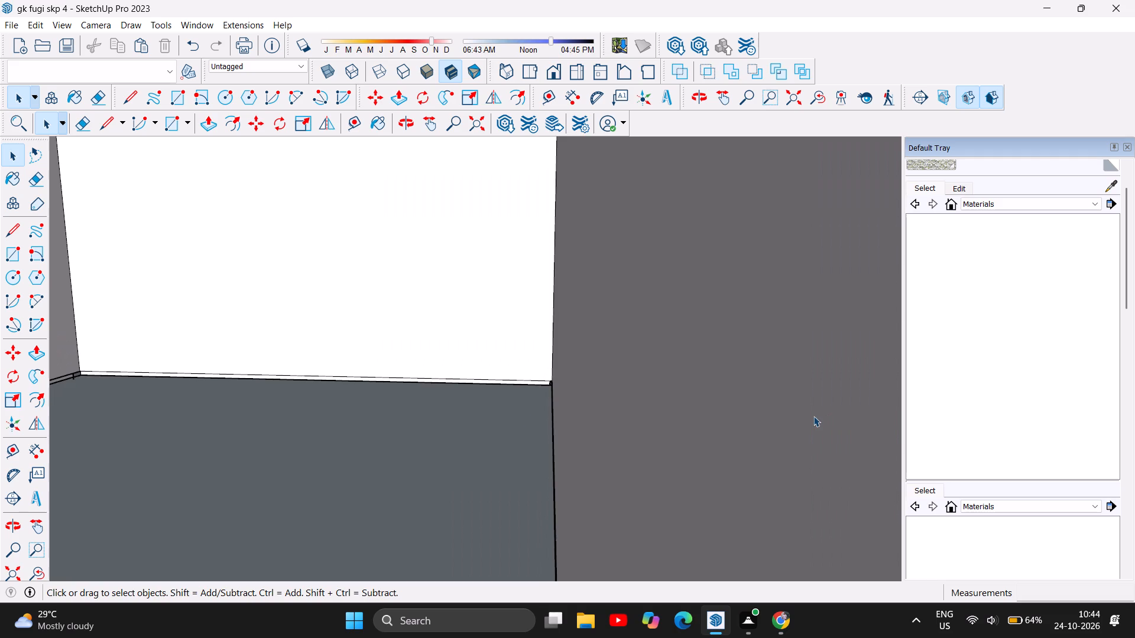
scroll(295, 357, down, 7)
scroll(676, 396, down, 10)
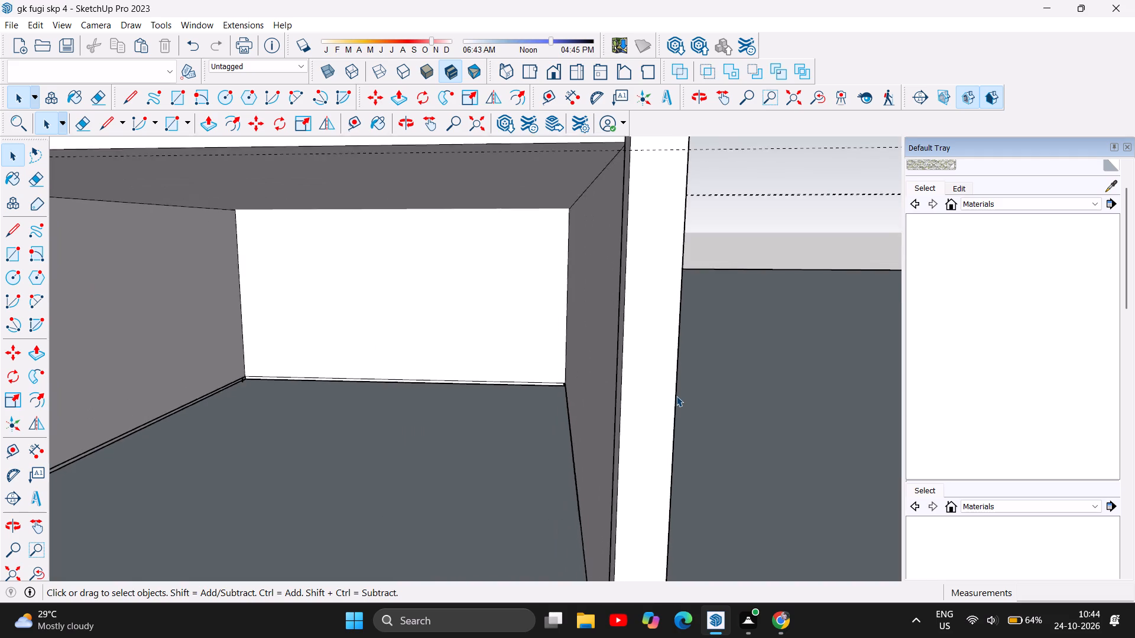
scroll(676, 396, down, 16)
scroll(676, 396, down, 7)
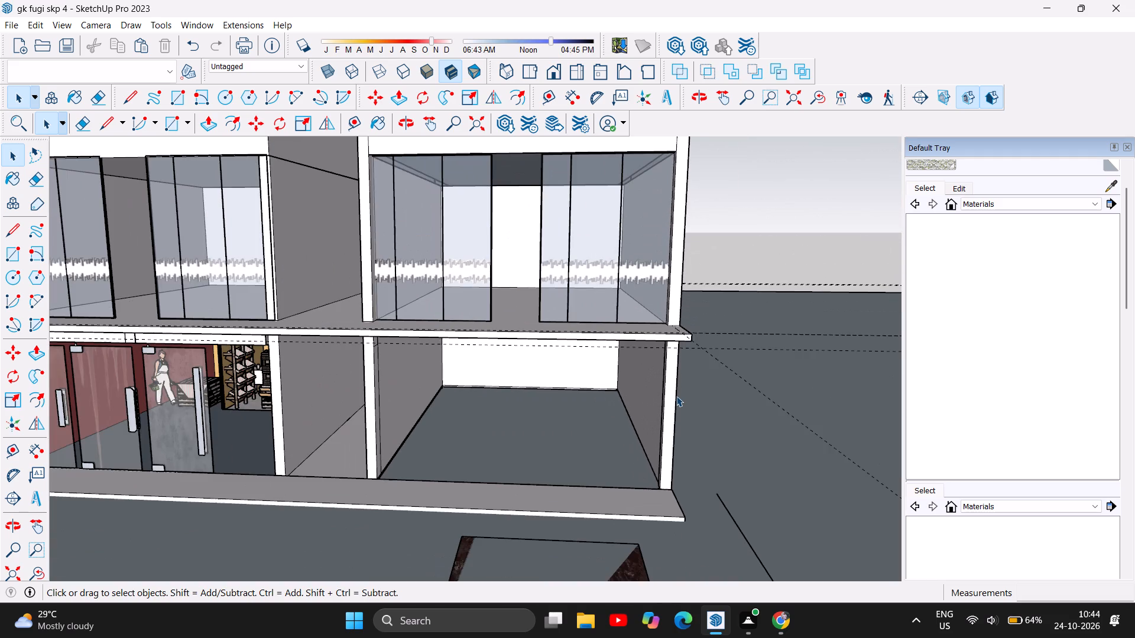
scroll(675, 398, down, 6)
scroll(519, 478, up, 4)
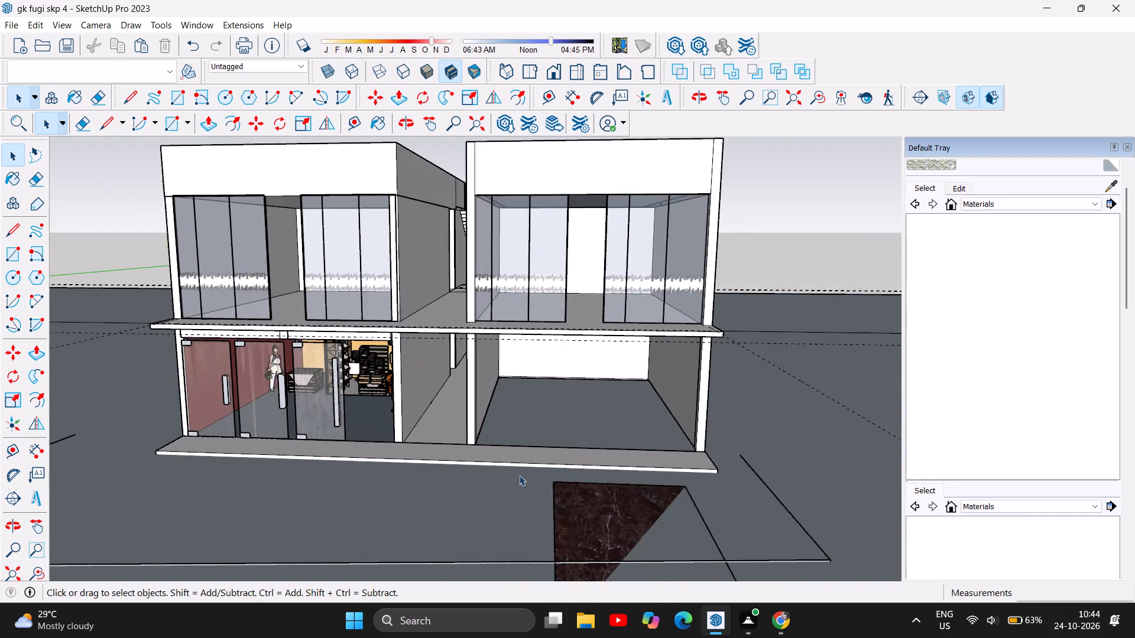
scroll(519, 475, up, 2)
scroll(528, 459, down, 5)
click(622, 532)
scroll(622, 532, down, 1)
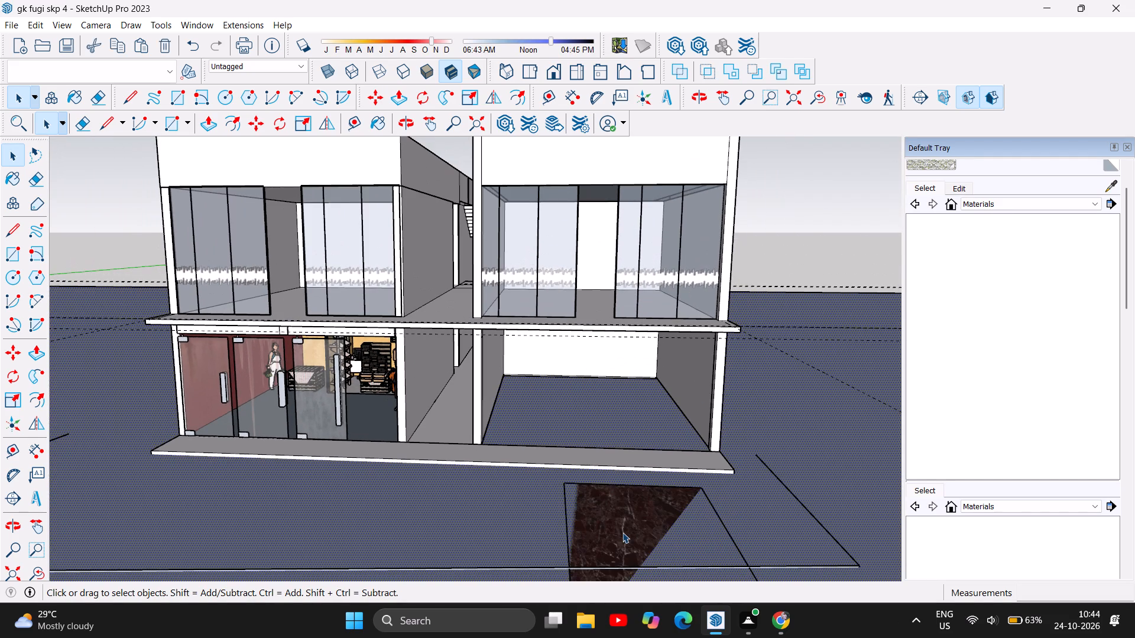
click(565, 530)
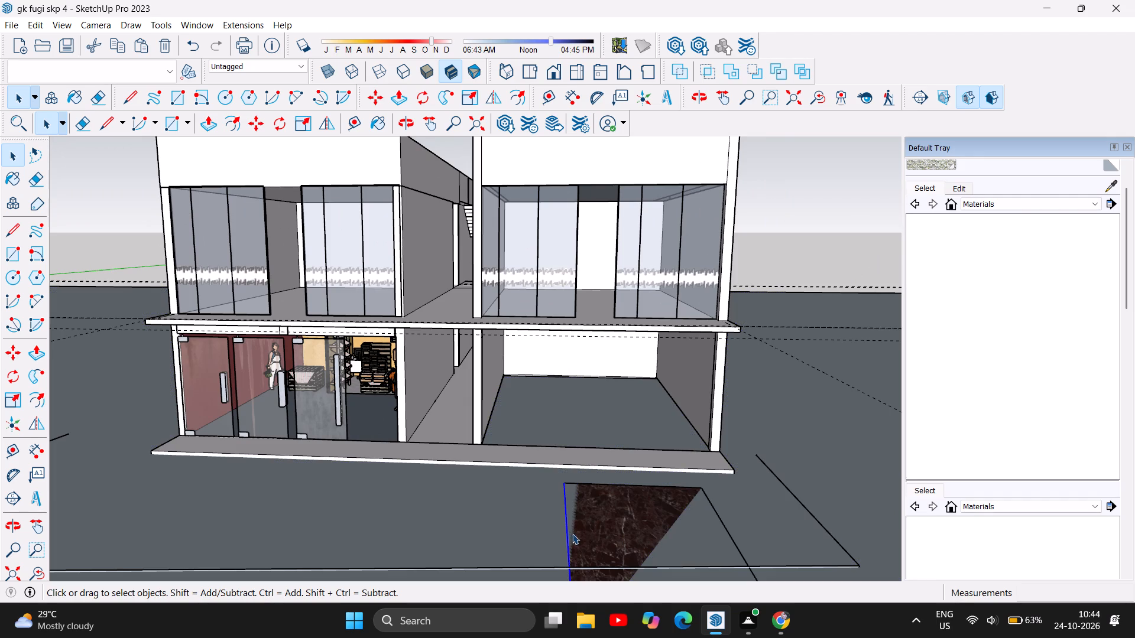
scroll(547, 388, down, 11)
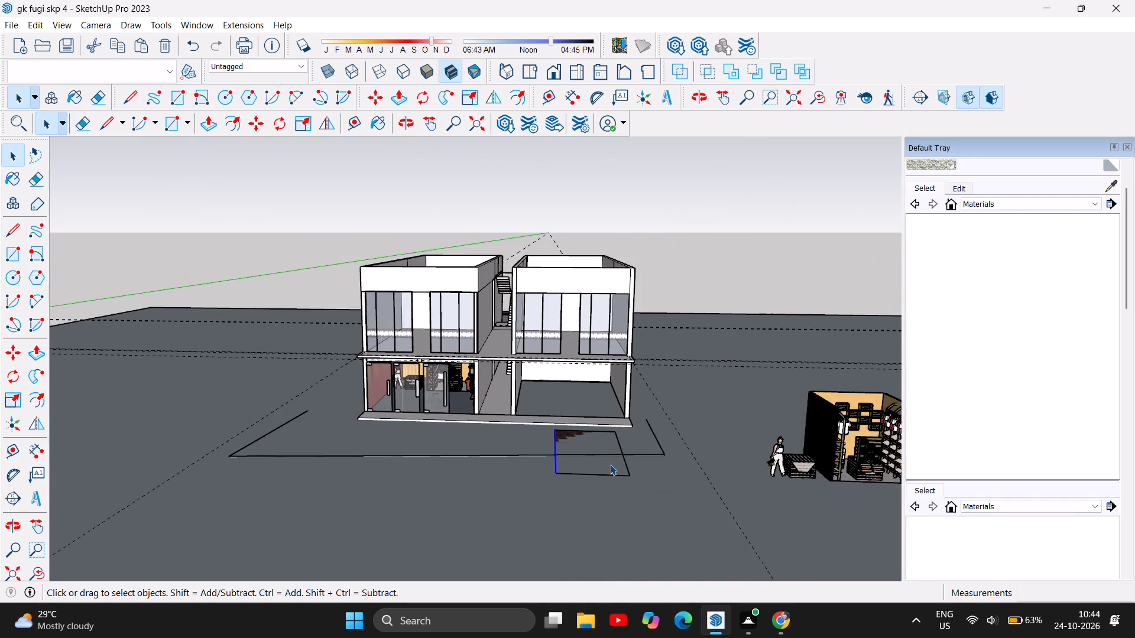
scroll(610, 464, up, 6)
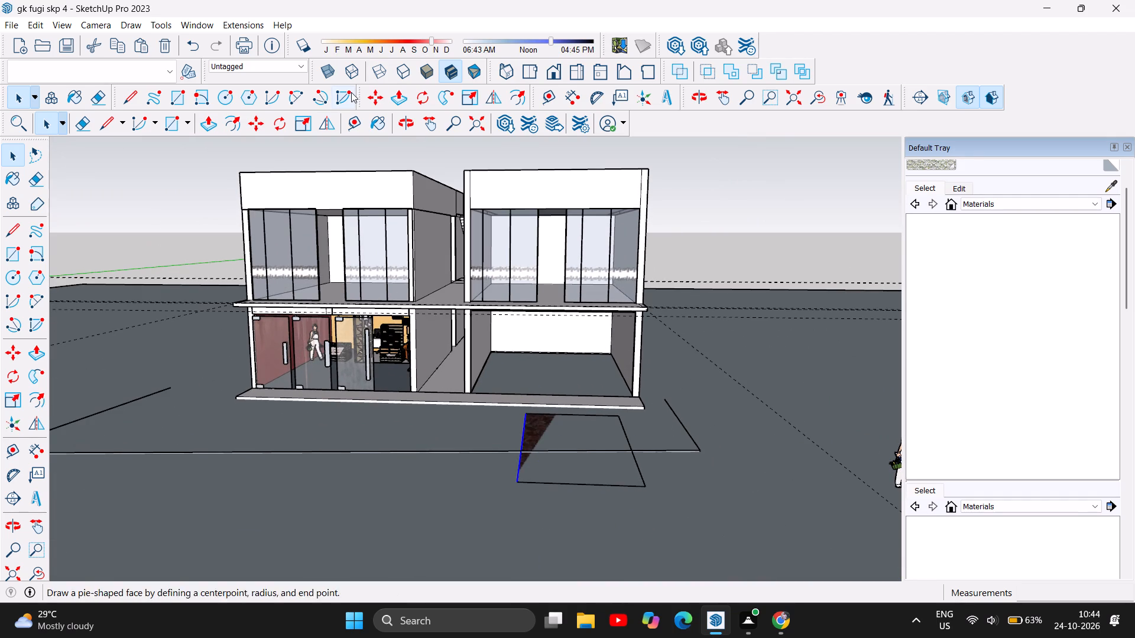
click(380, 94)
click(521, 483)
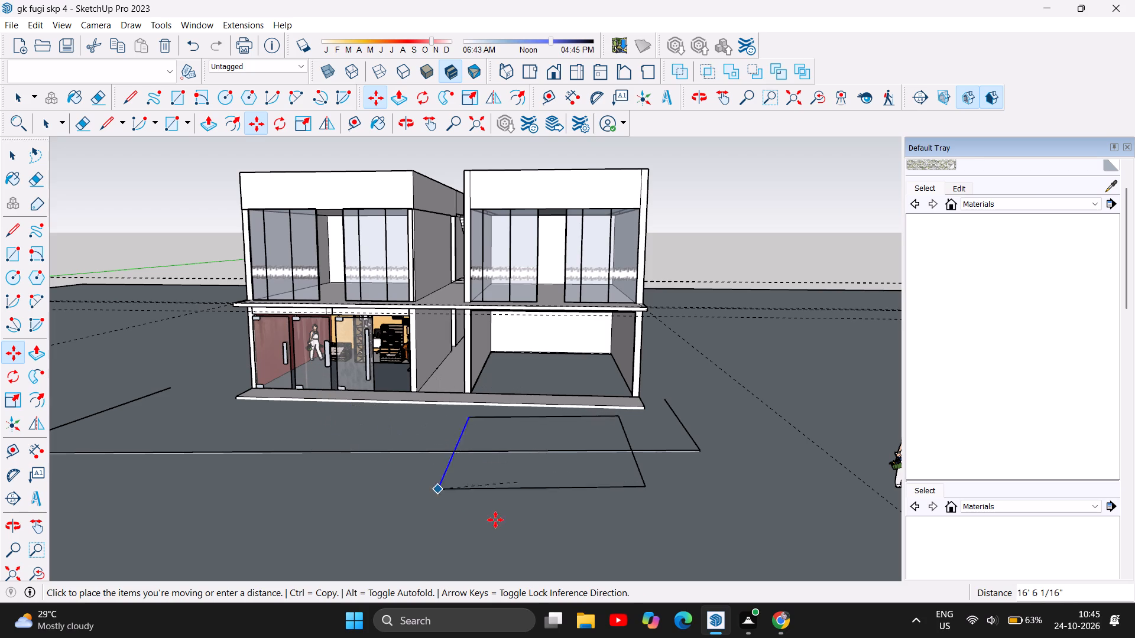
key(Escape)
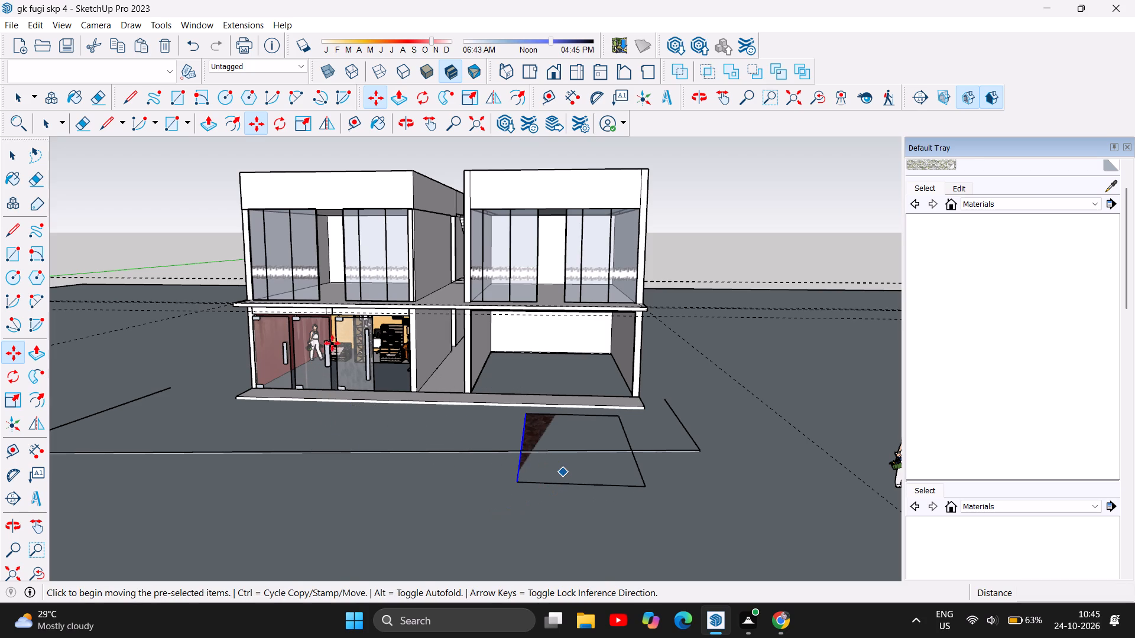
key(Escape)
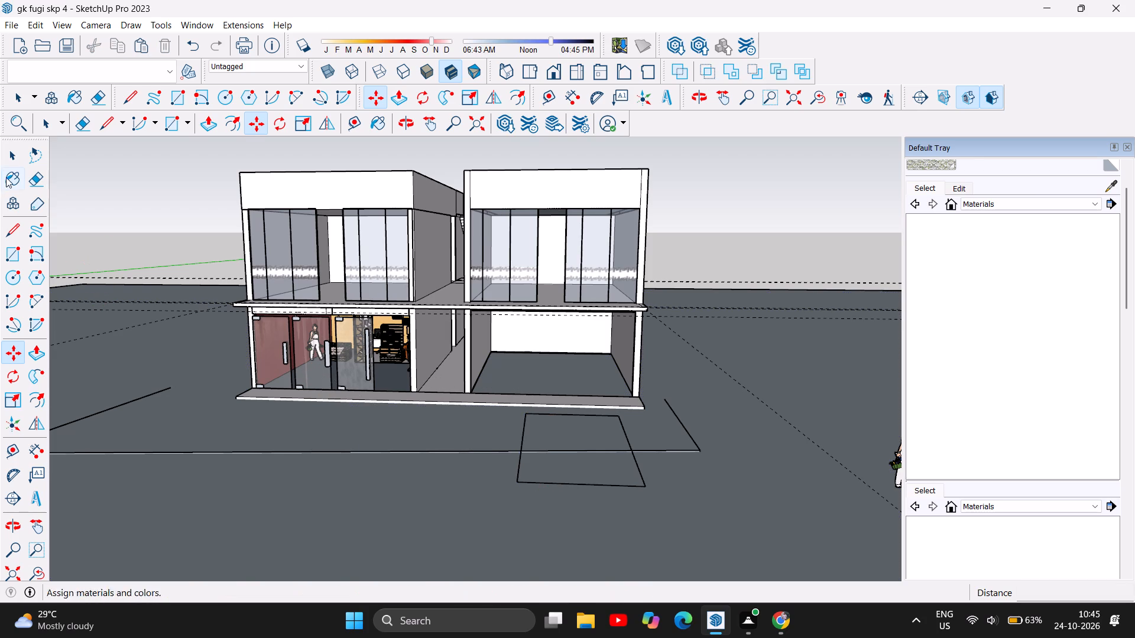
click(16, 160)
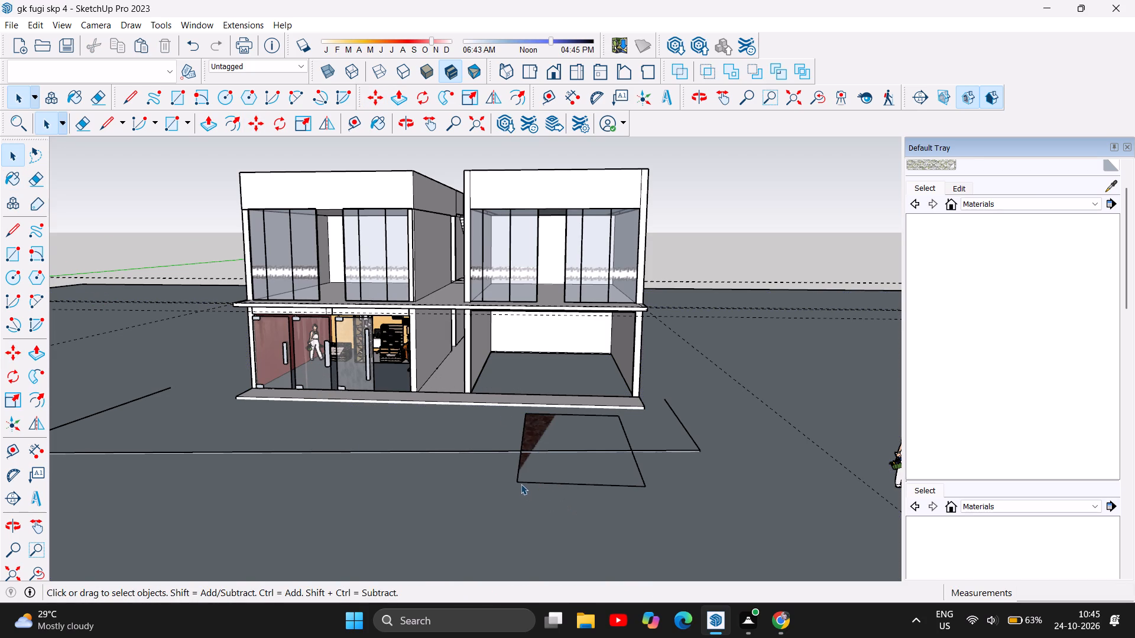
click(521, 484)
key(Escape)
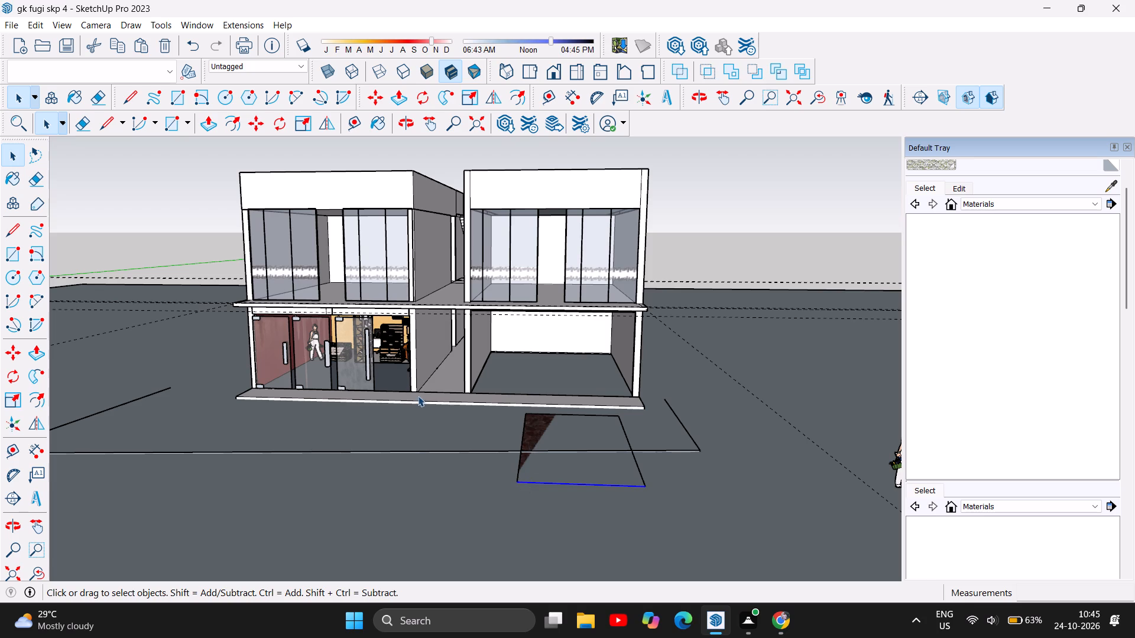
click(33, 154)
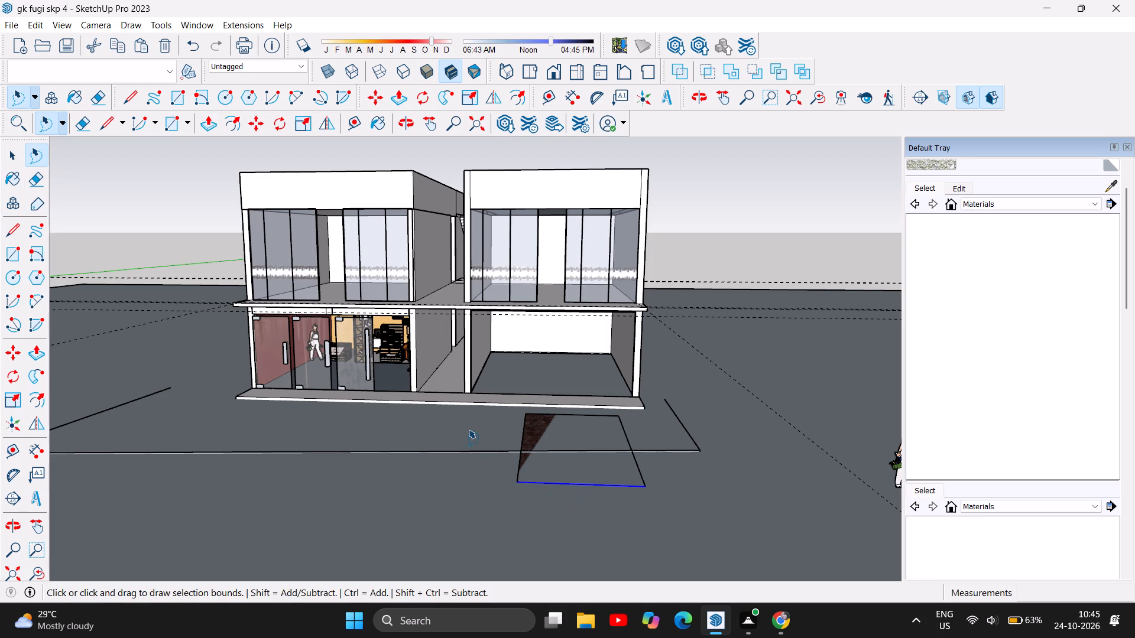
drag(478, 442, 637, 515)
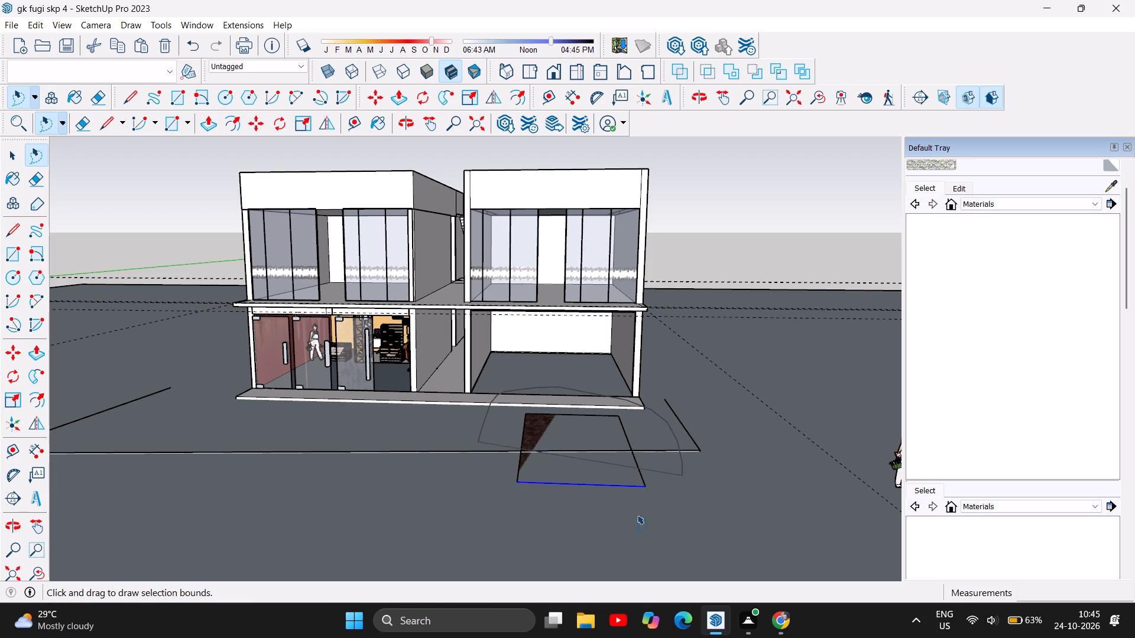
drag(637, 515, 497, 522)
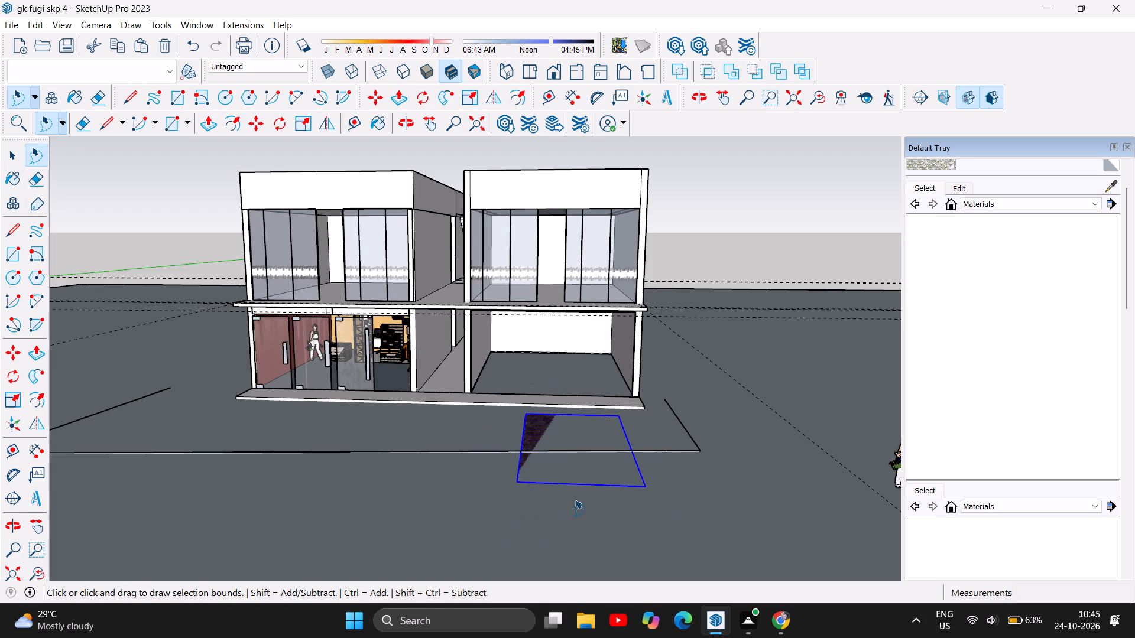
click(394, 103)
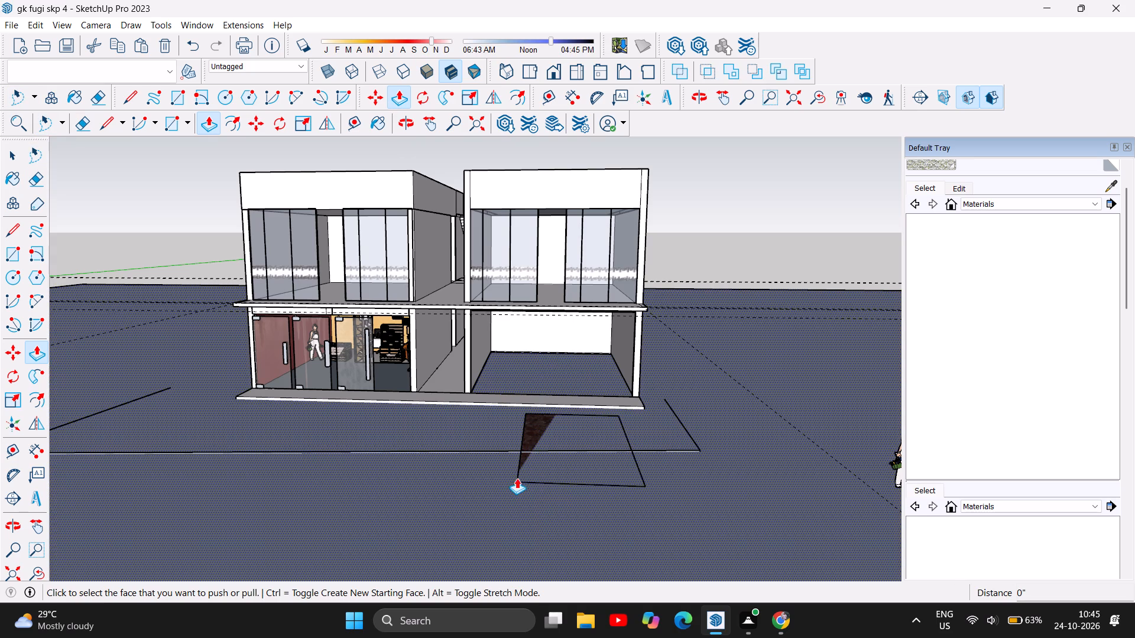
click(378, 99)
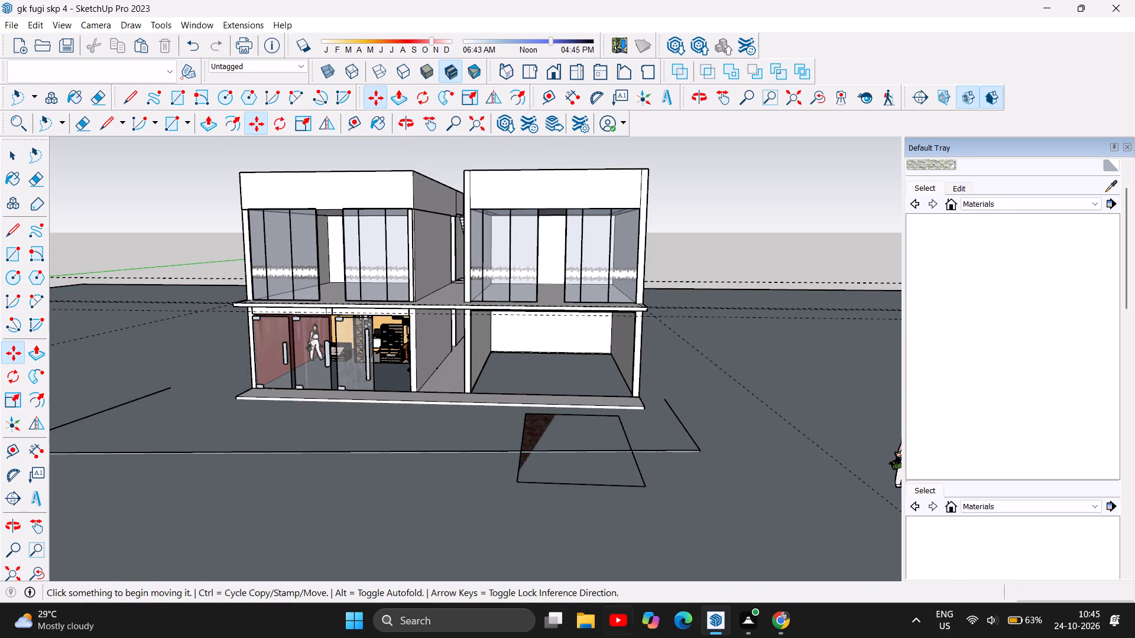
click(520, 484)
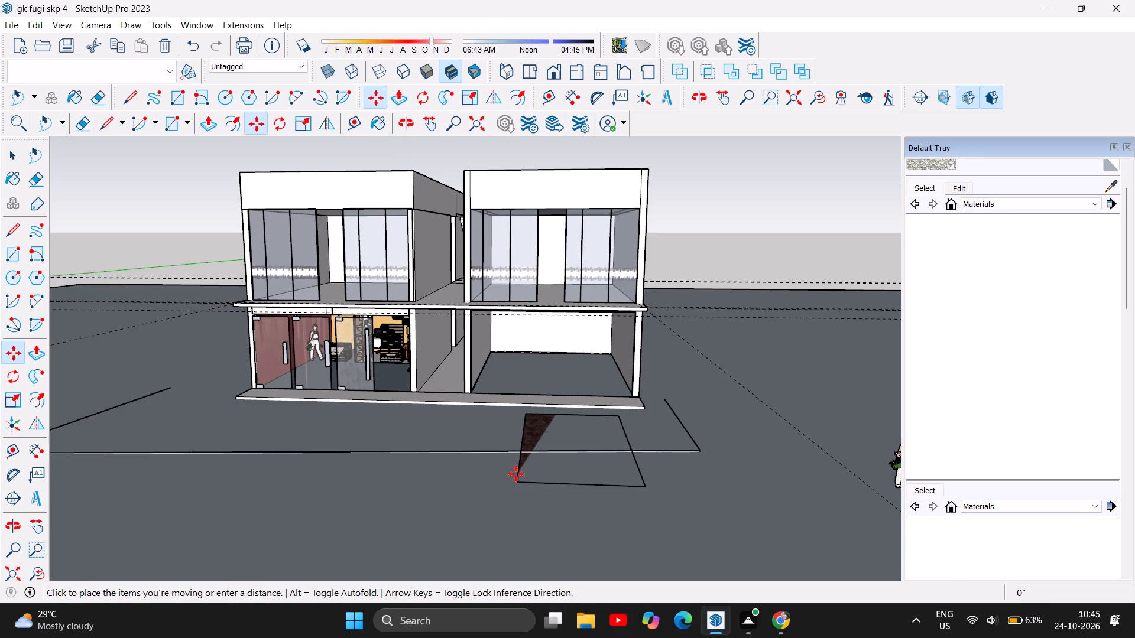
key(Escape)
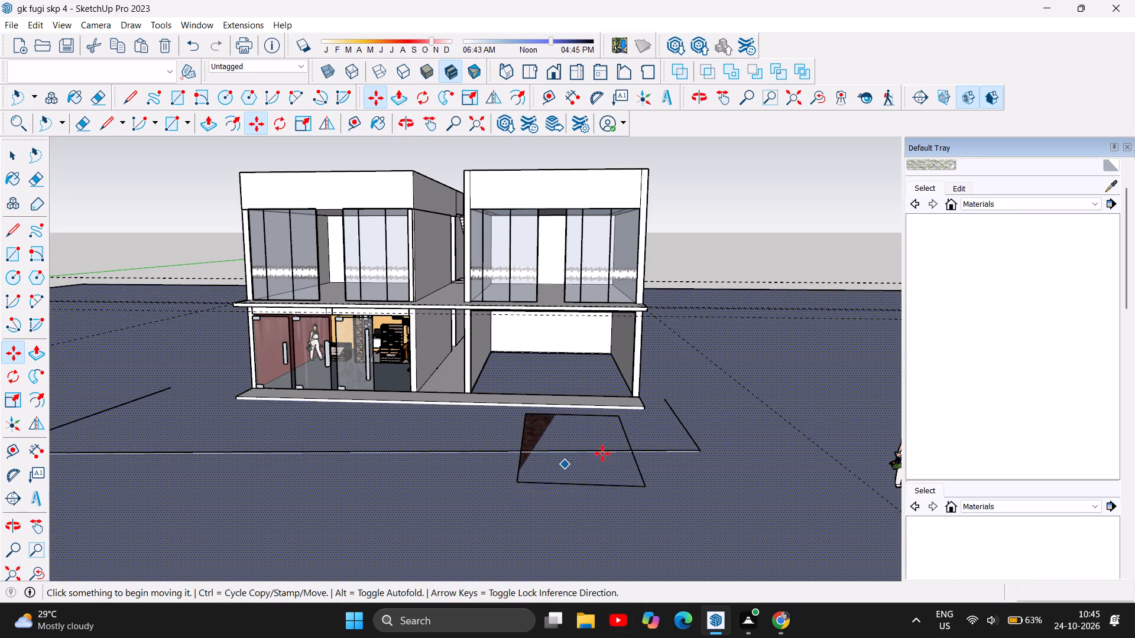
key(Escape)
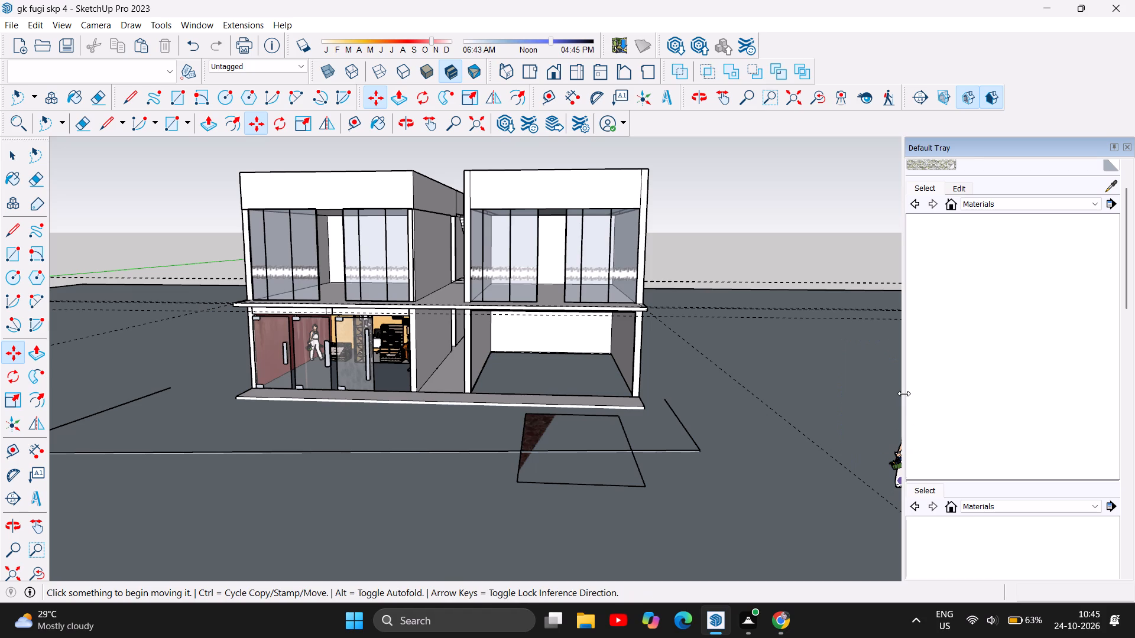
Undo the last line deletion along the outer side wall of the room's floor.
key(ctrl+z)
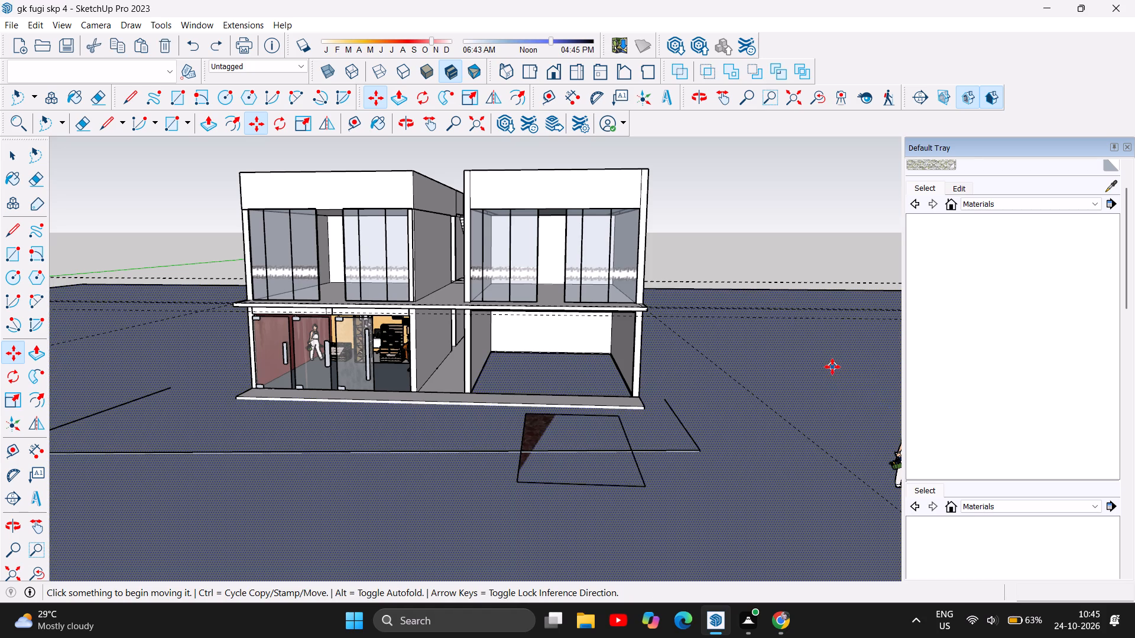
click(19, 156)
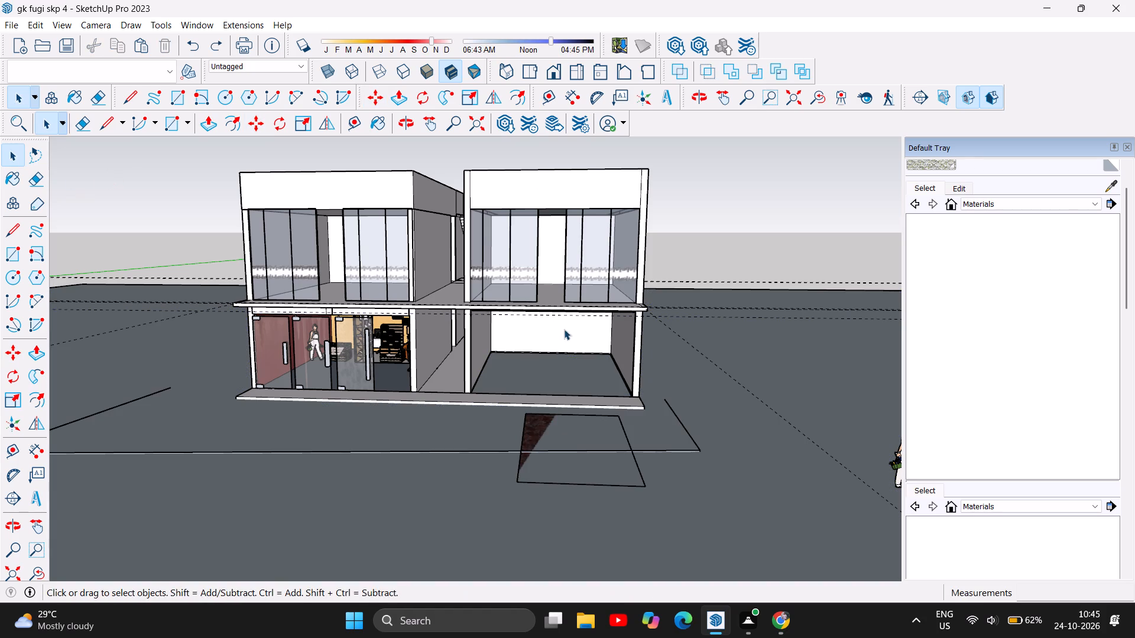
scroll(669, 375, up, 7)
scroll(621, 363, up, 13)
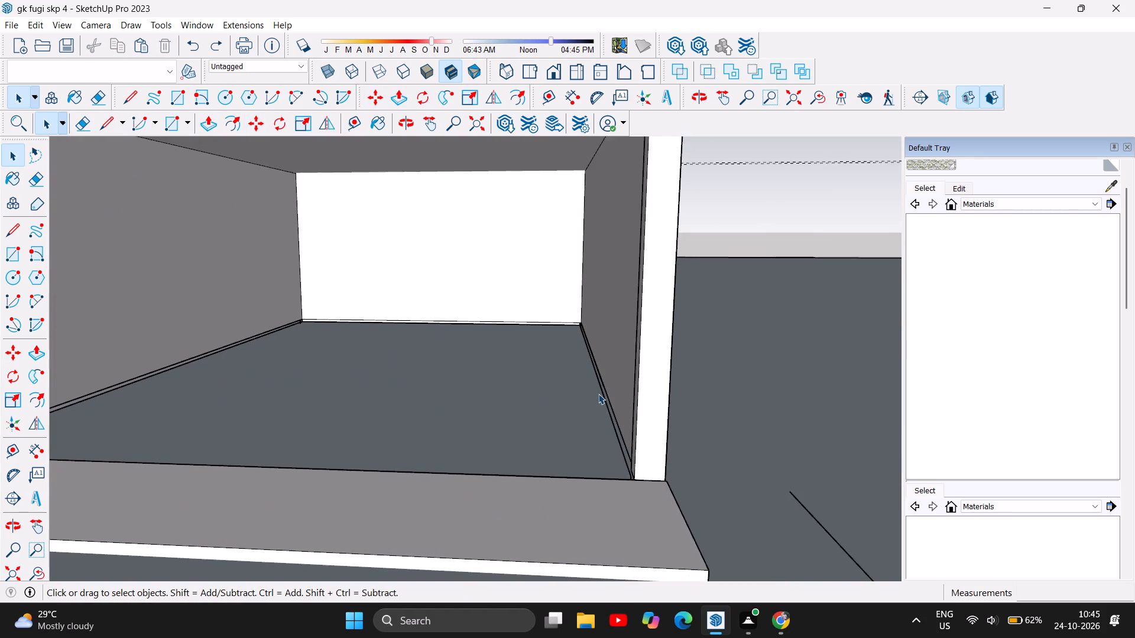
Raise the ground face inside the open-fronted room by 1" with Push/Pull.
scroll(598, 393, up, 6)
scroll(611, 394, down, 6)
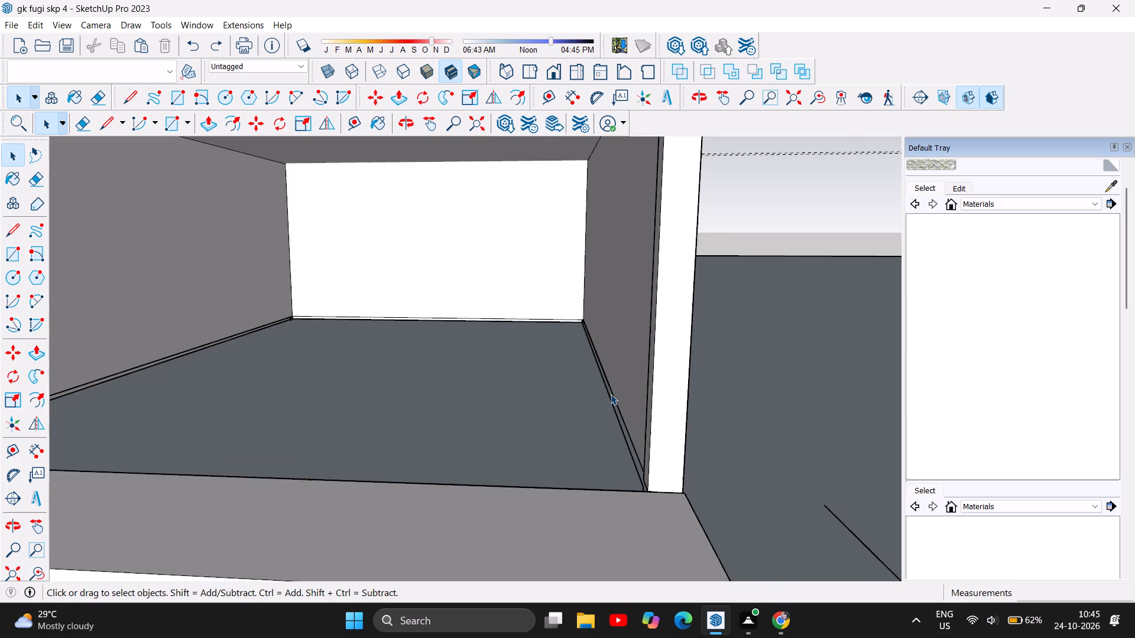
scroll(611, 394, down, 8)
scroll(417, 388, up, 6)
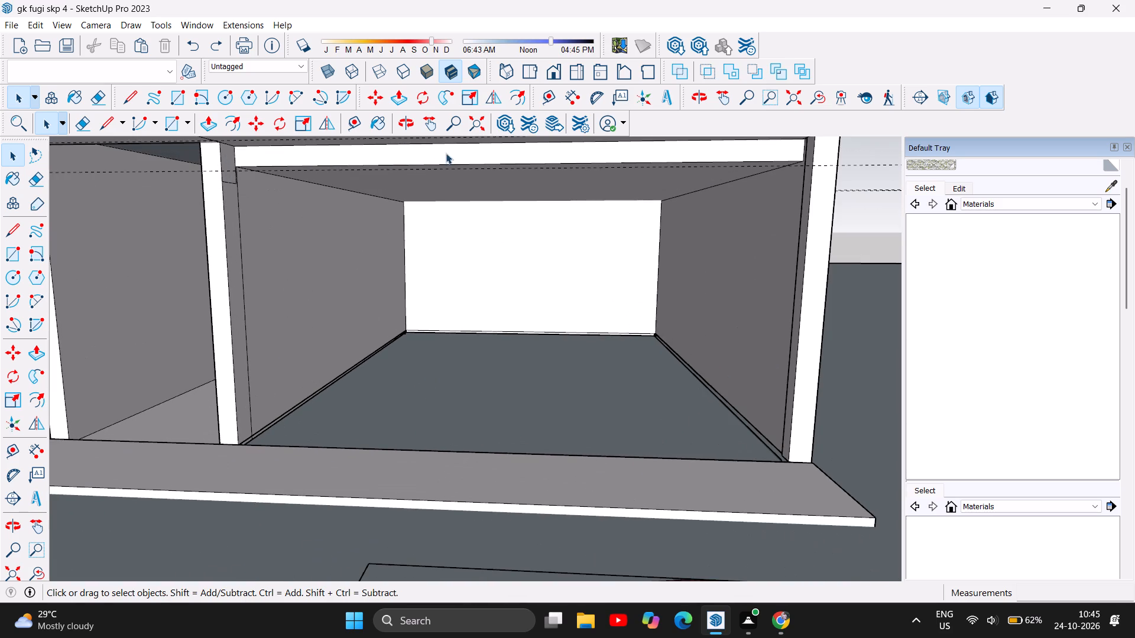
click(211, 129)
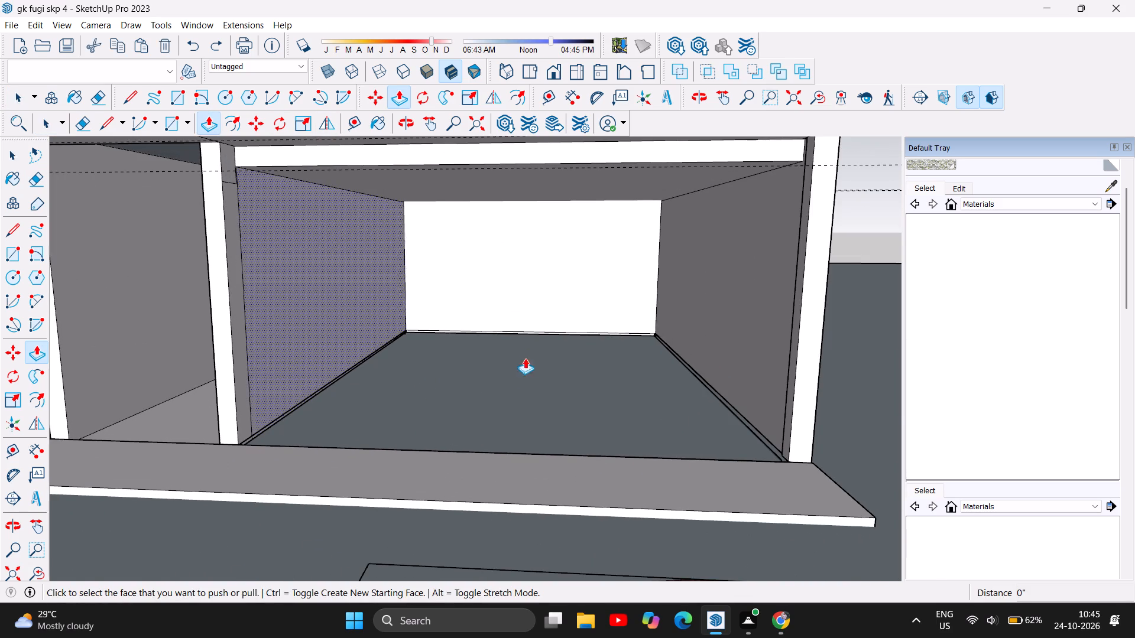
click(530, 404)
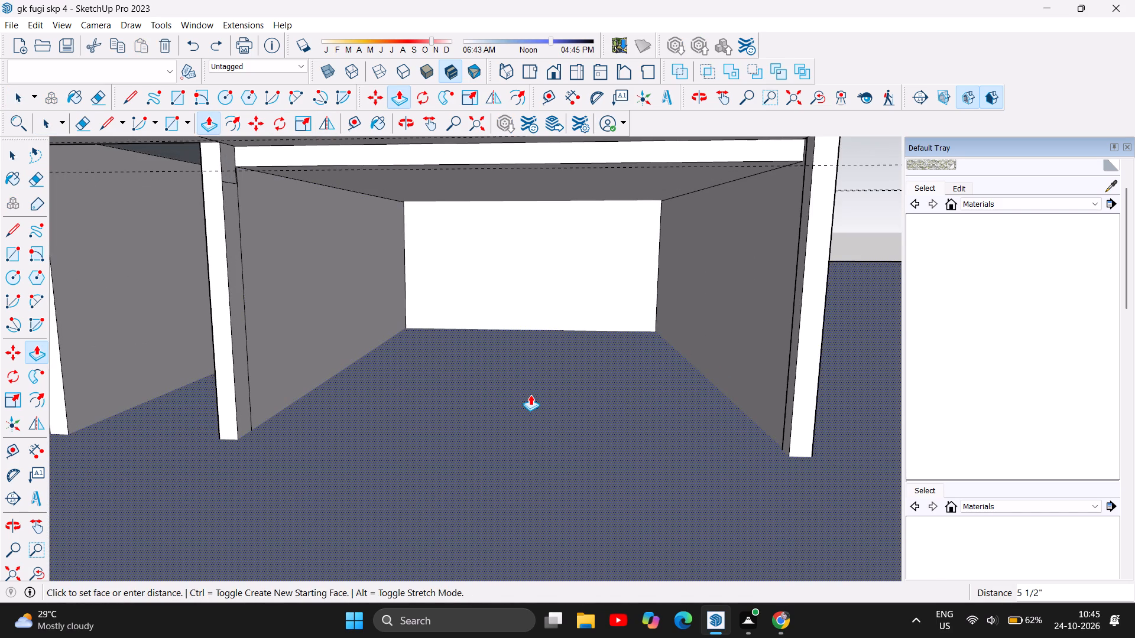
key(1)
key(Return)
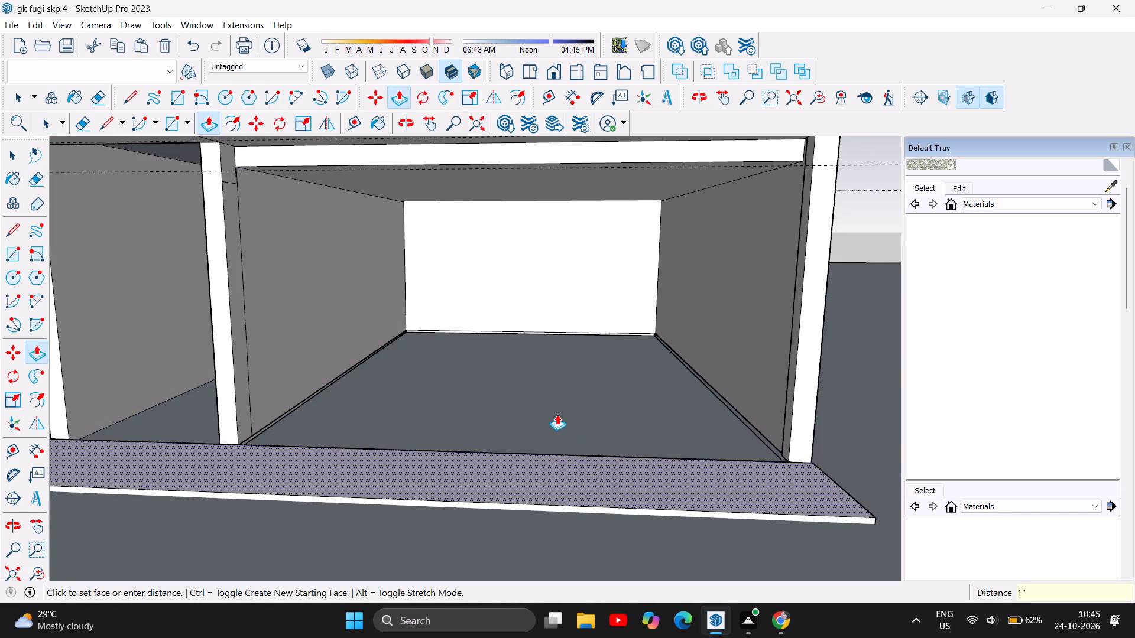
Repeat the last Push/Pull on the ground face and raise it about another 15/16" toward the front plinth's top.
double_click(558, 415)
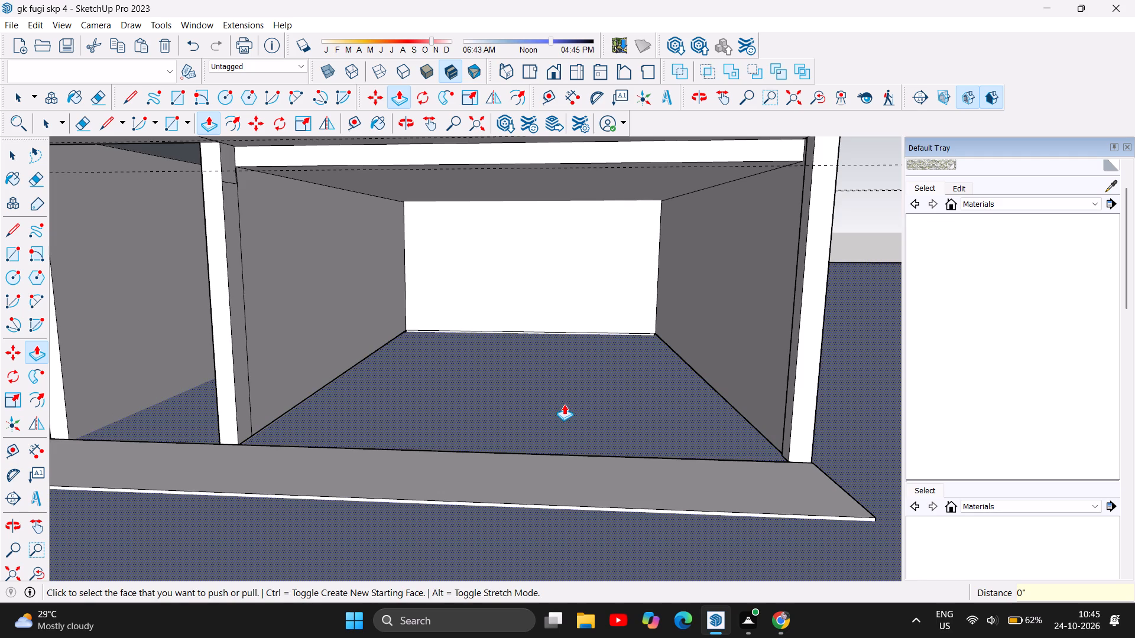
click(564, 404)
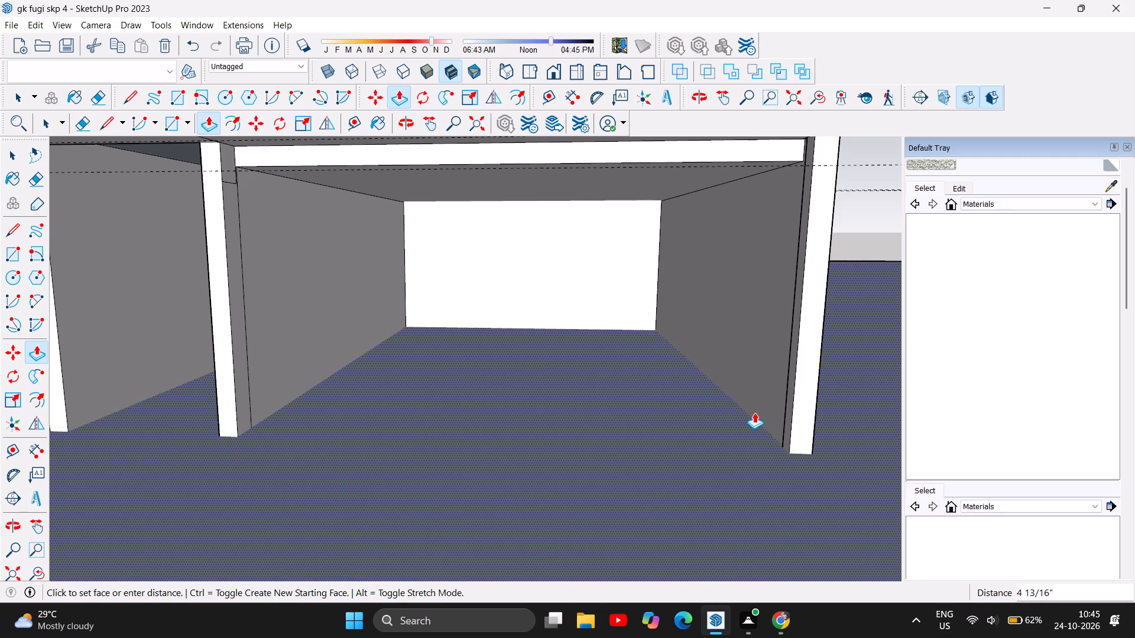
click(753, 419)
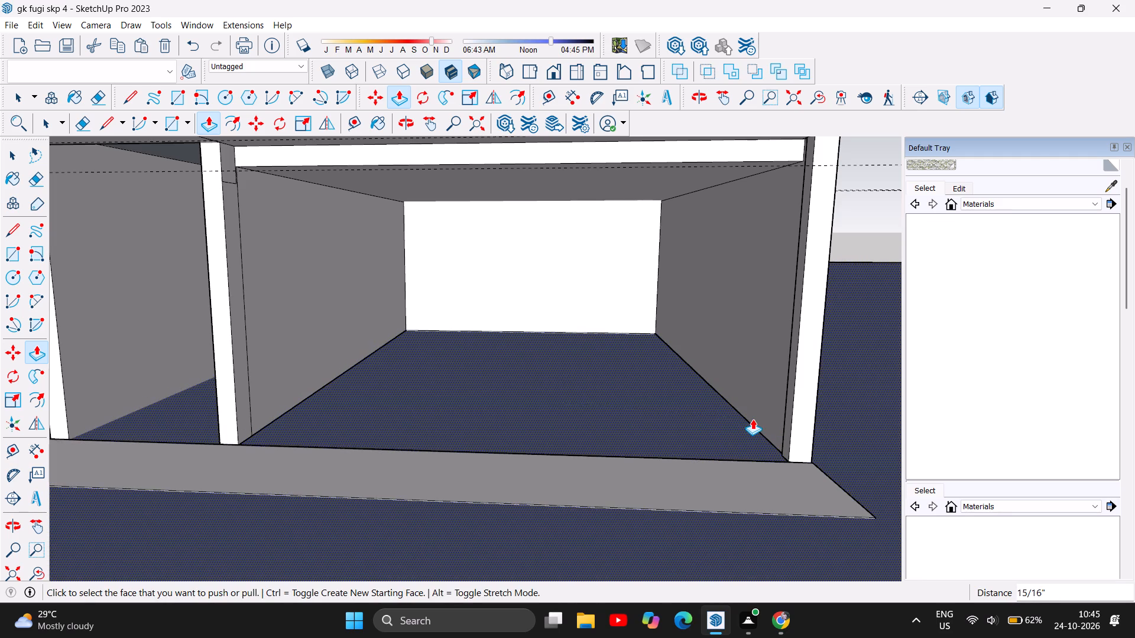
Examine the raised ground along the open-fronted room's walls and the building's front plinth.
scroll(580, 474, down, 6)
scroll(592, 427, down, 10)
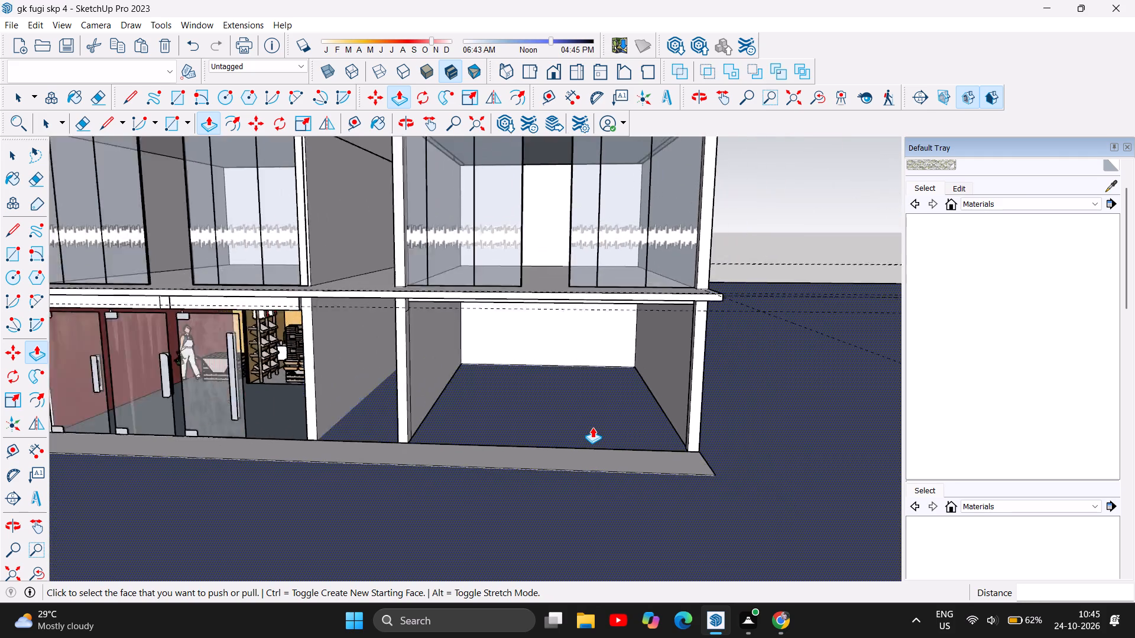
scroll(592, 427, down, 2)
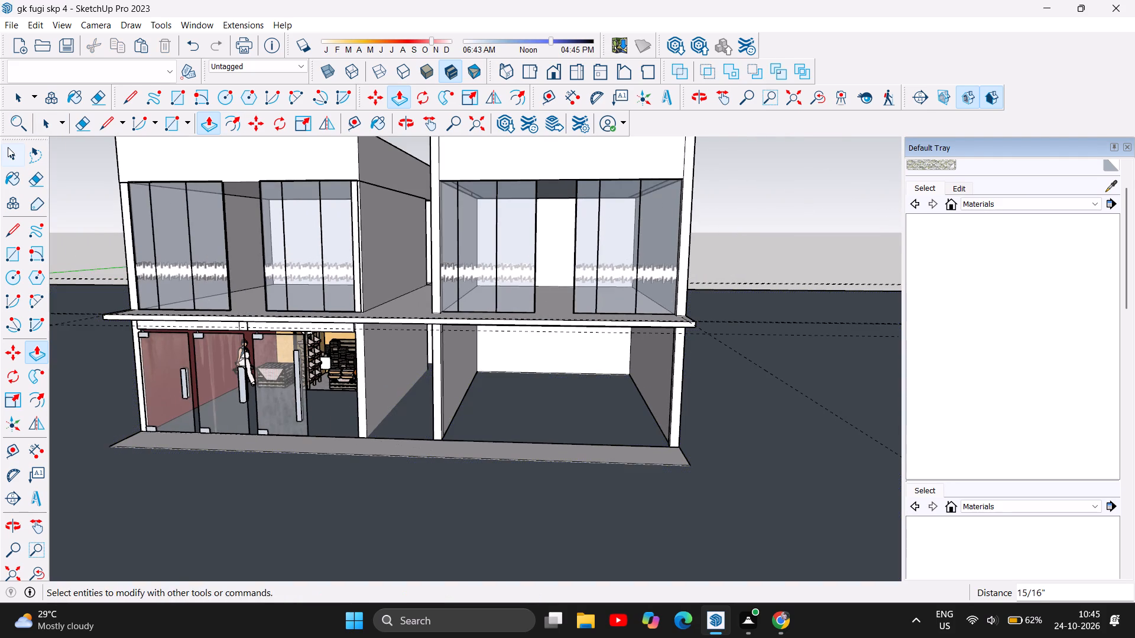
click(8, 147)
scroll(852, 375, down, 6)
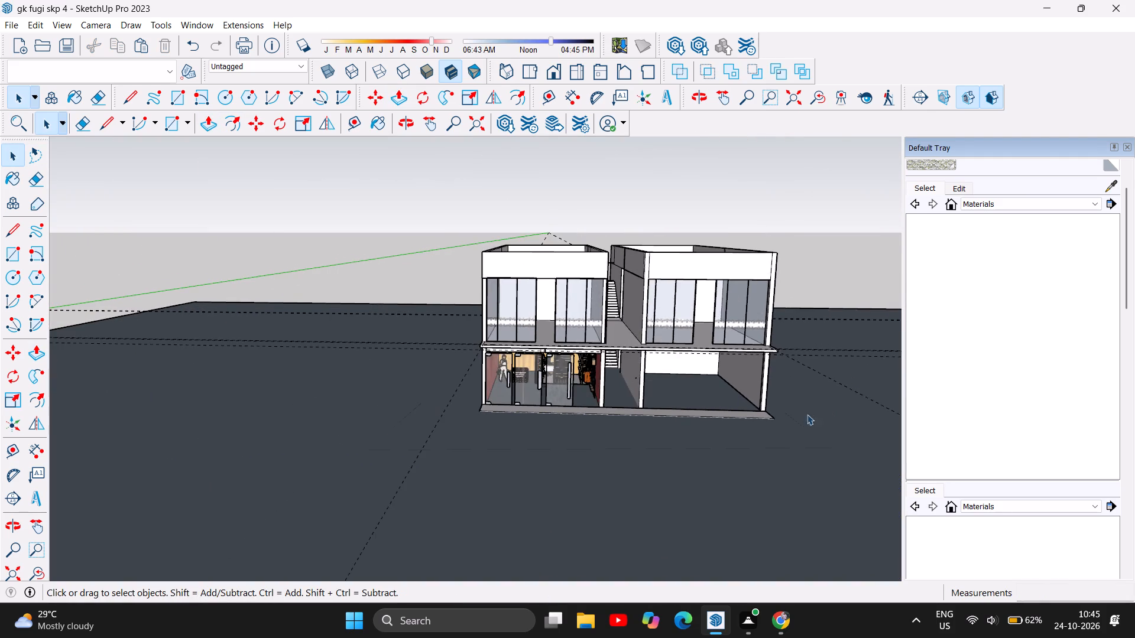
scroll(748, 398, up, 13)
scroll(760, 399, up, 16)
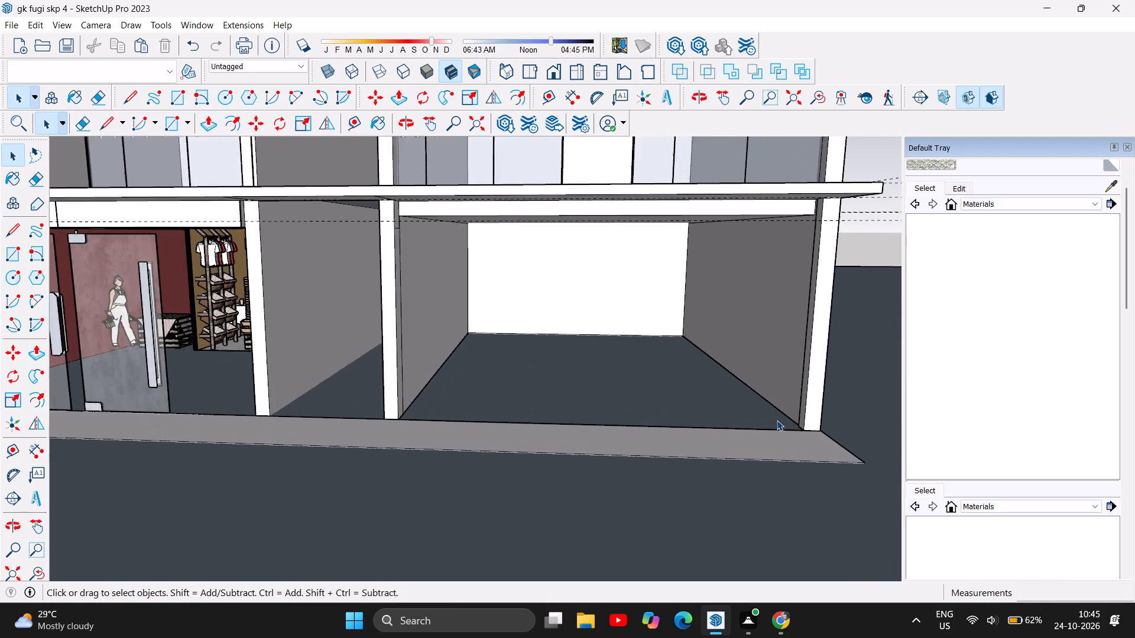
scroll(734, 418, up, 8)
scroll(708, 401, down, 6)
scroll(706, 402, up, 1)
scroll(706, 402, down, 10)
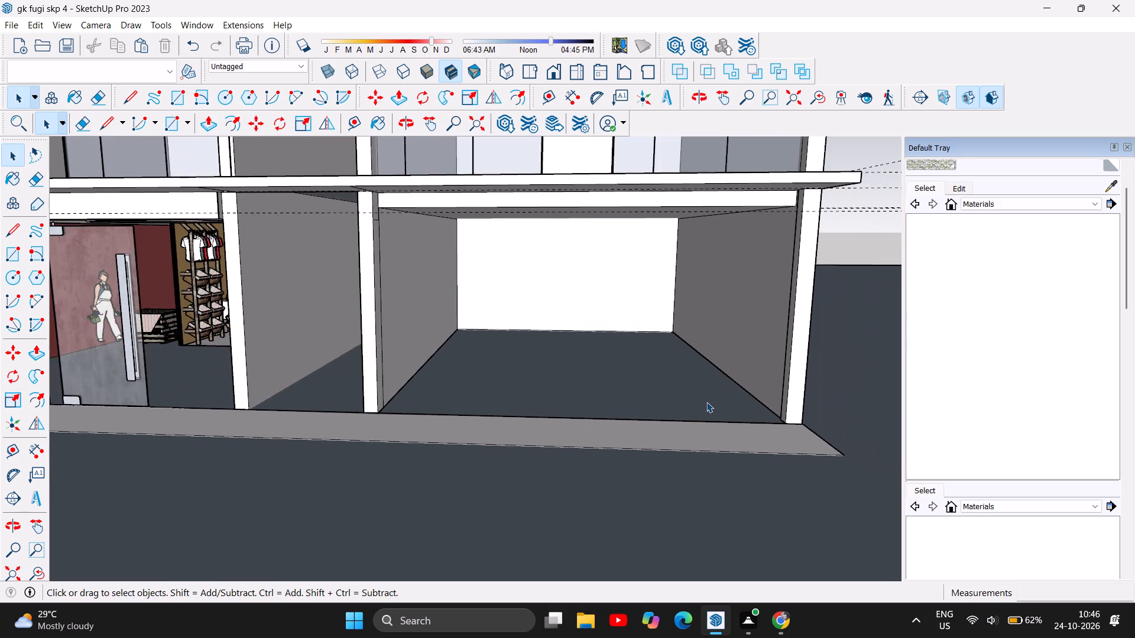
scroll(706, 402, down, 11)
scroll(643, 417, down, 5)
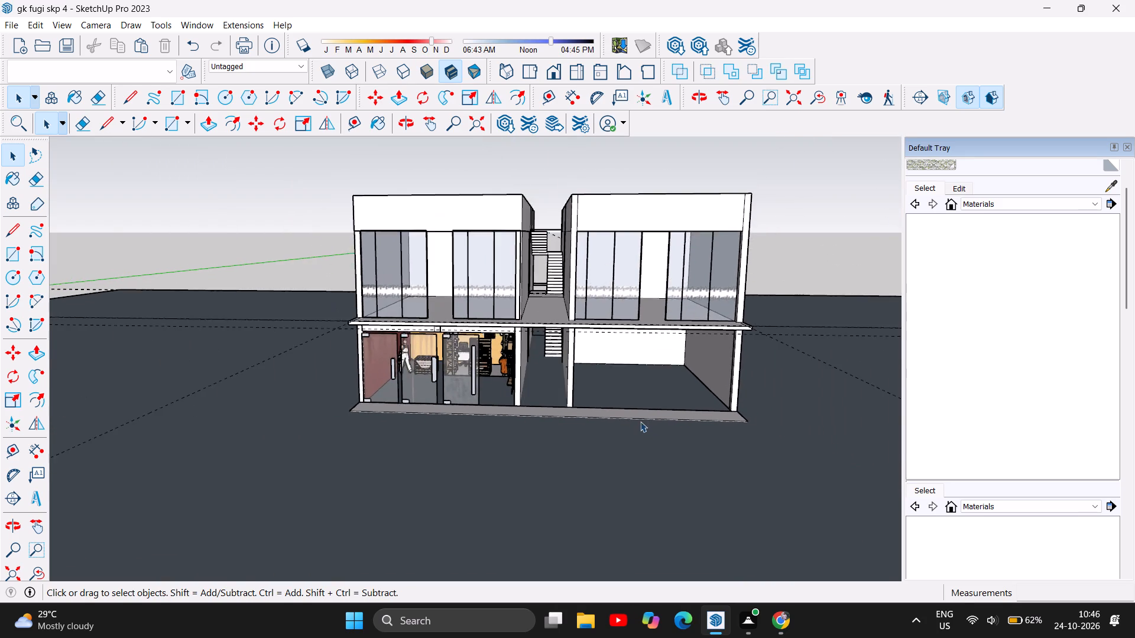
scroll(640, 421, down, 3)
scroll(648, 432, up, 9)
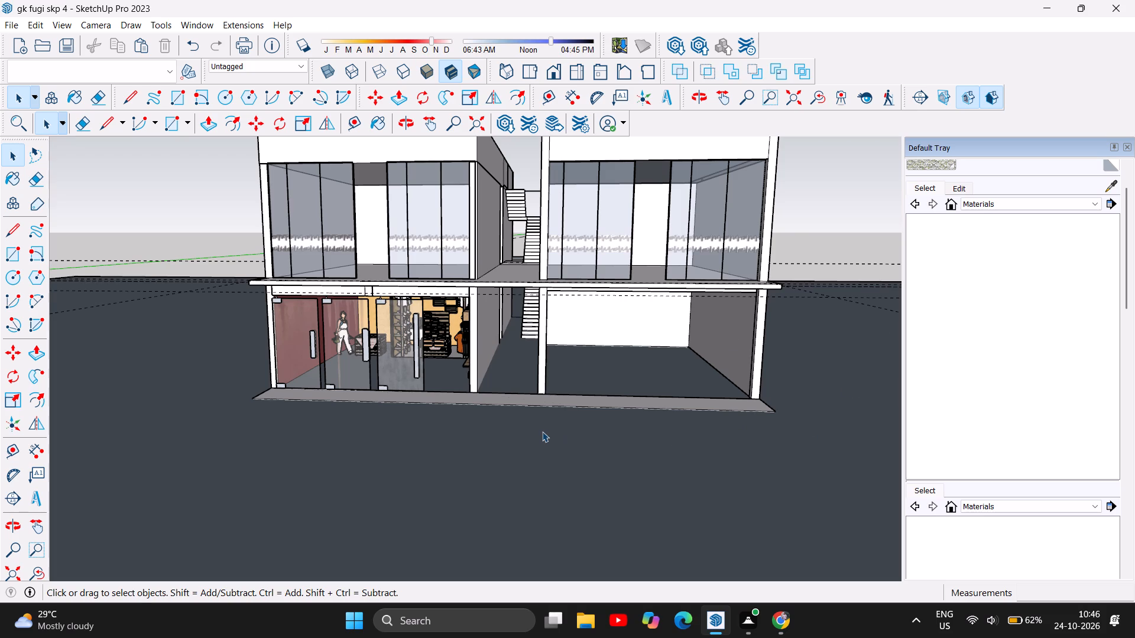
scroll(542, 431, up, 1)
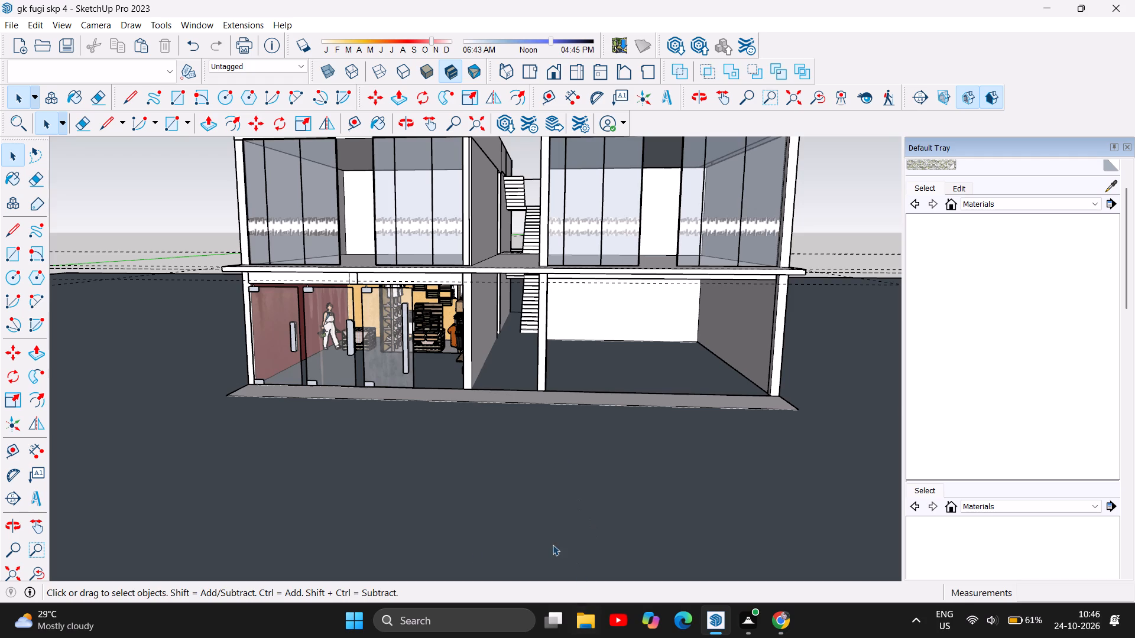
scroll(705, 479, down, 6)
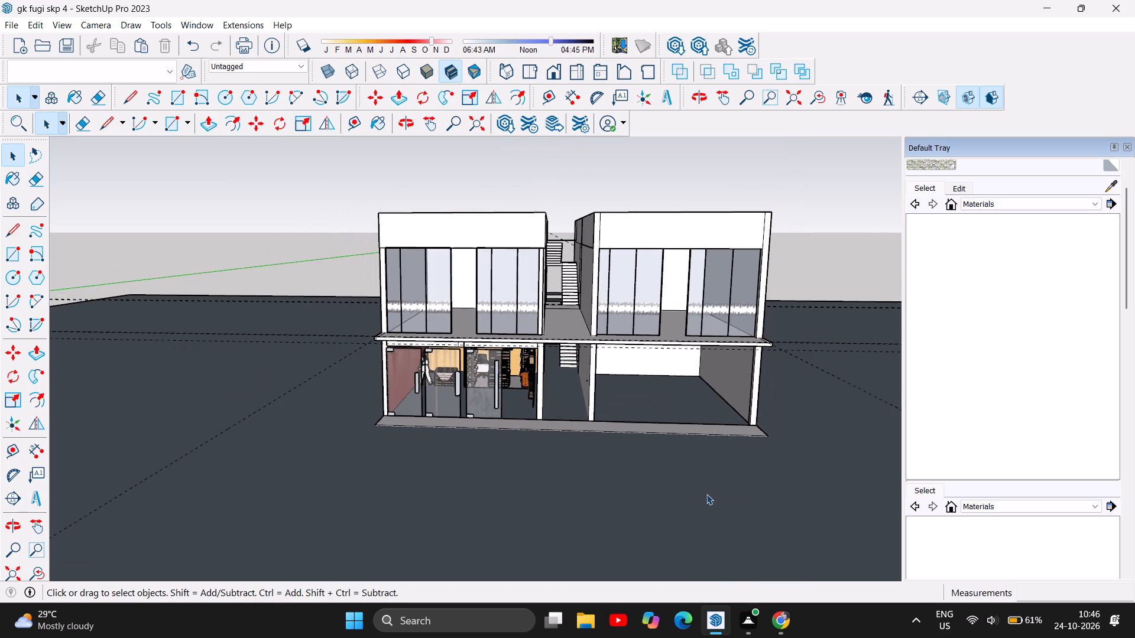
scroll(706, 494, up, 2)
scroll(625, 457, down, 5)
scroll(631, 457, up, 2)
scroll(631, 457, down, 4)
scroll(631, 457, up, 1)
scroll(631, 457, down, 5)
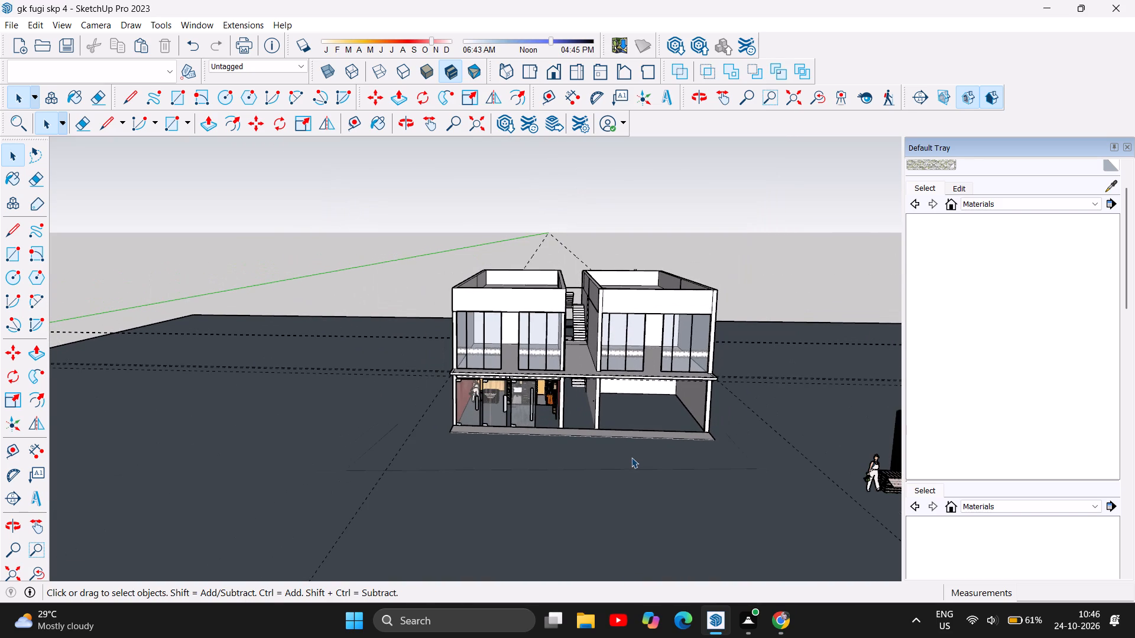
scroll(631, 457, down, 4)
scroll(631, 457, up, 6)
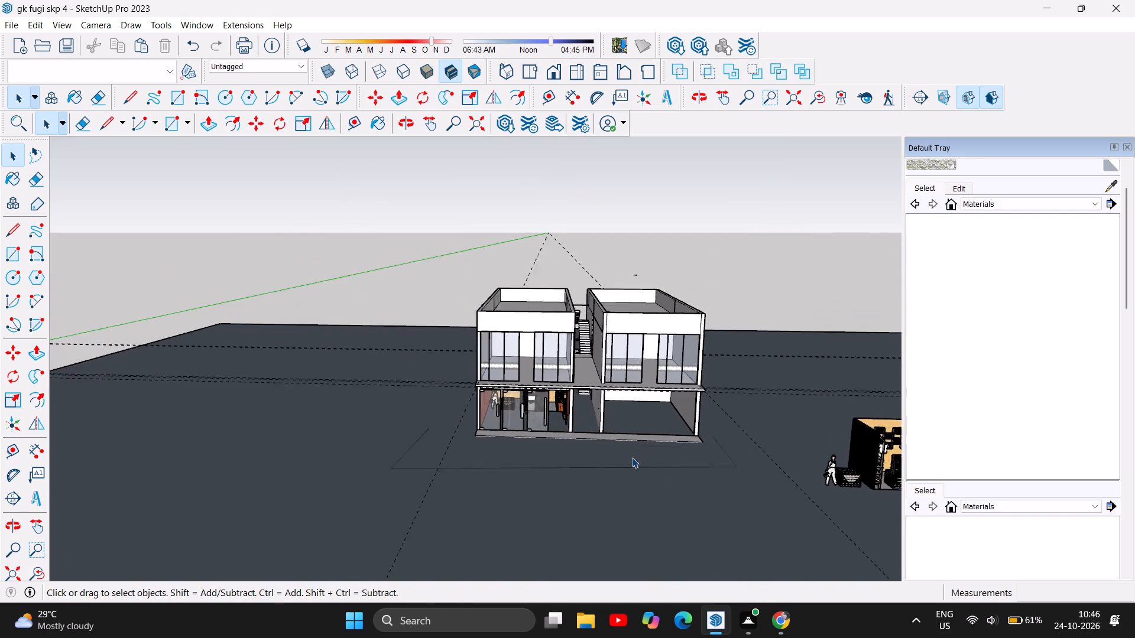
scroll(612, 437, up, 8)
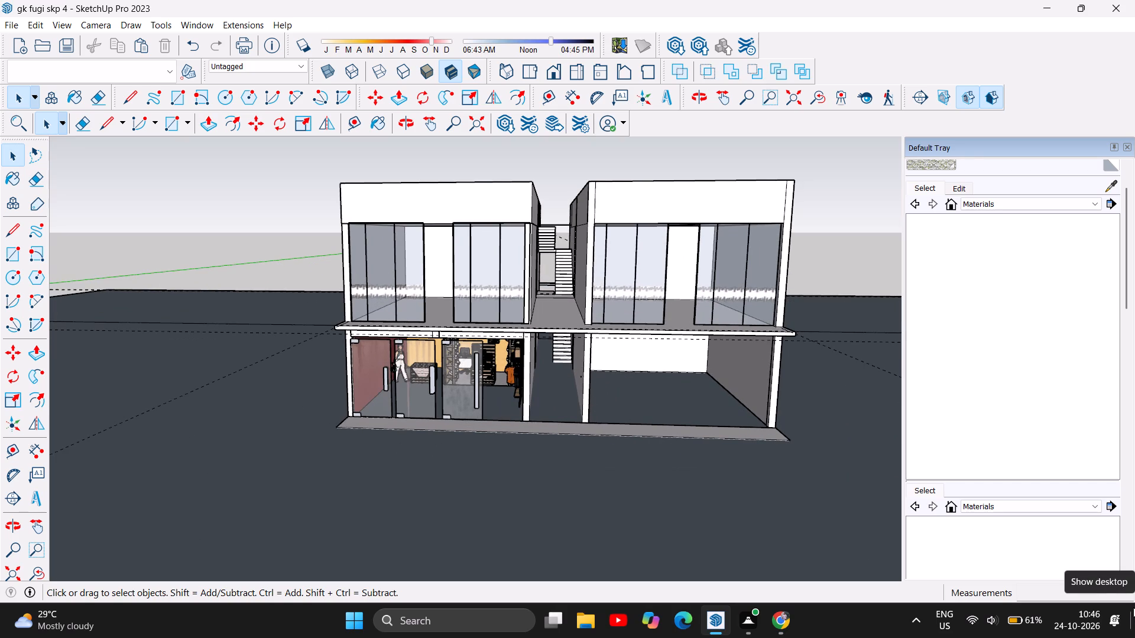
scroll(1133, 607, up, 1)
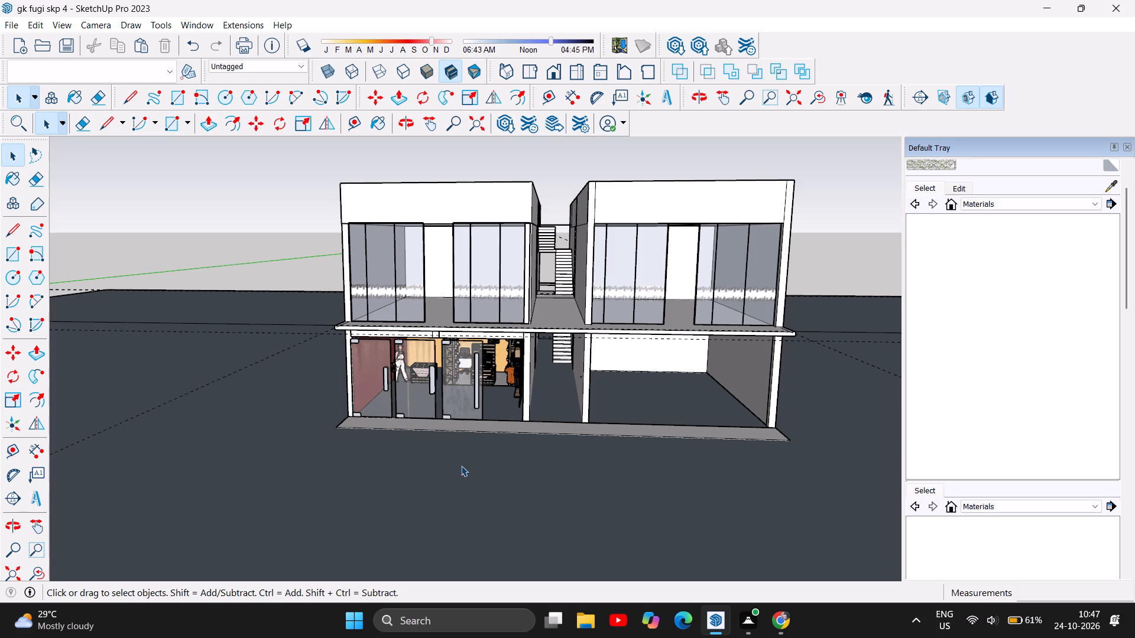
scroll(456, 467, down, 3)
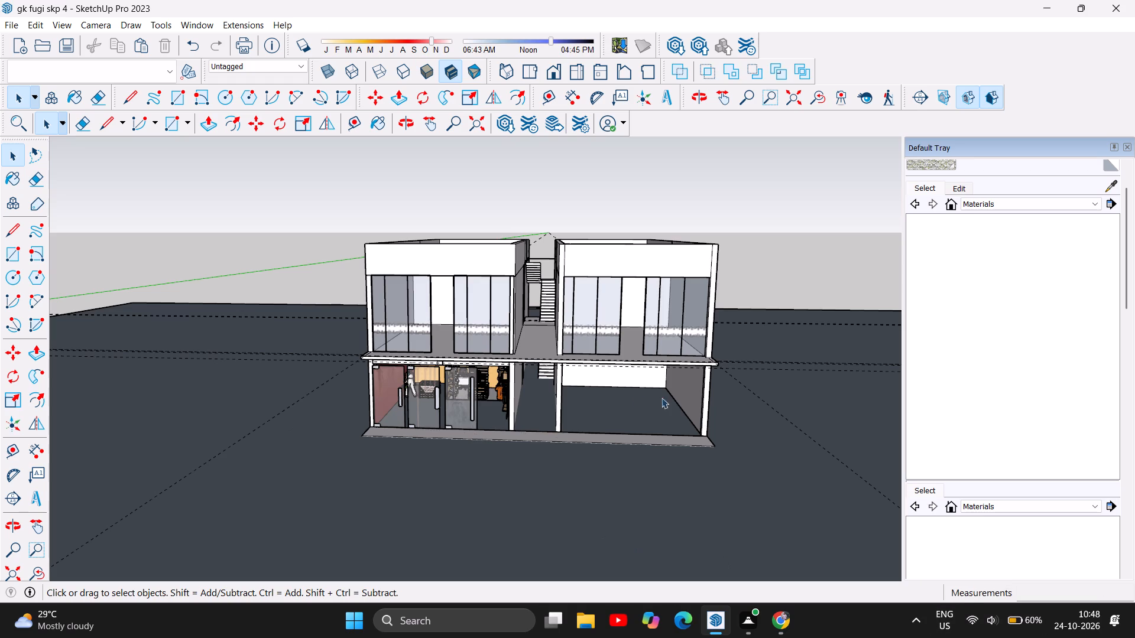
Import the nine-tile marble component file 11 from Downloads and place it on the open-fronted room's floor near the inner side wall.
scroll(660, 398, up, 5)
scroll(658, 464, up, 5)
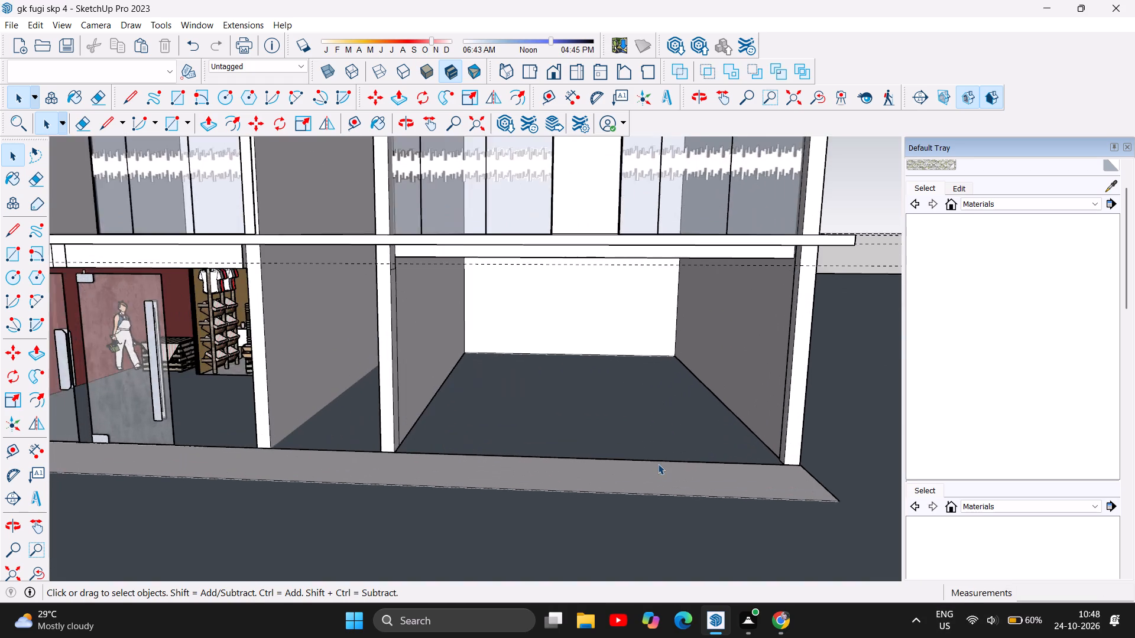
scroll(658, 464, up, 1)
click(14, 25)
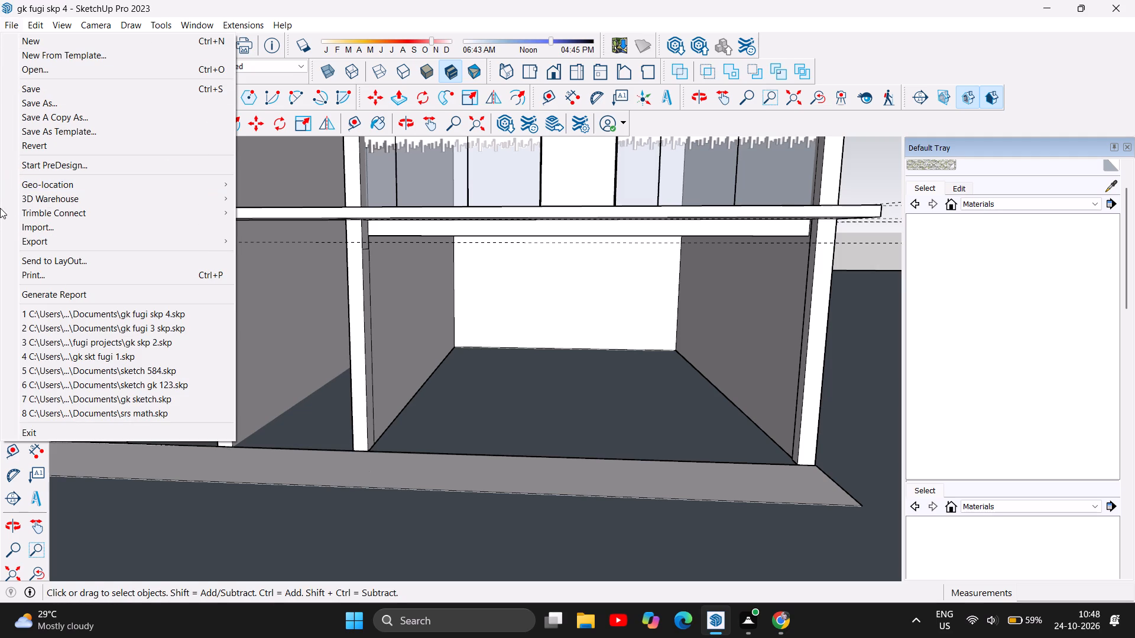
click(39, 226)
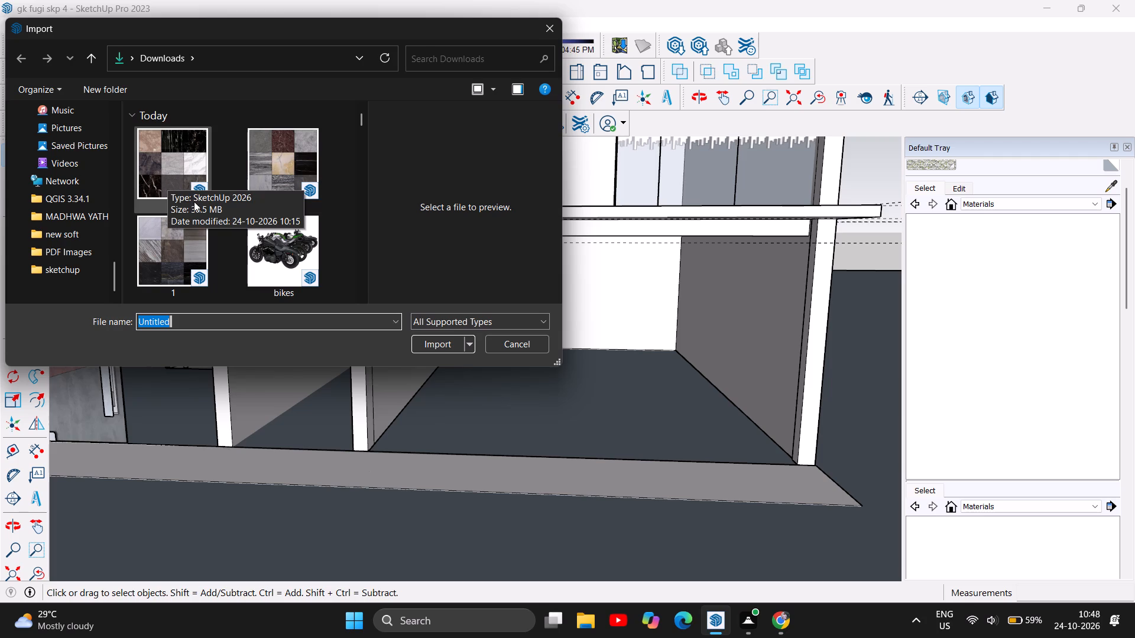
click(267, 171)
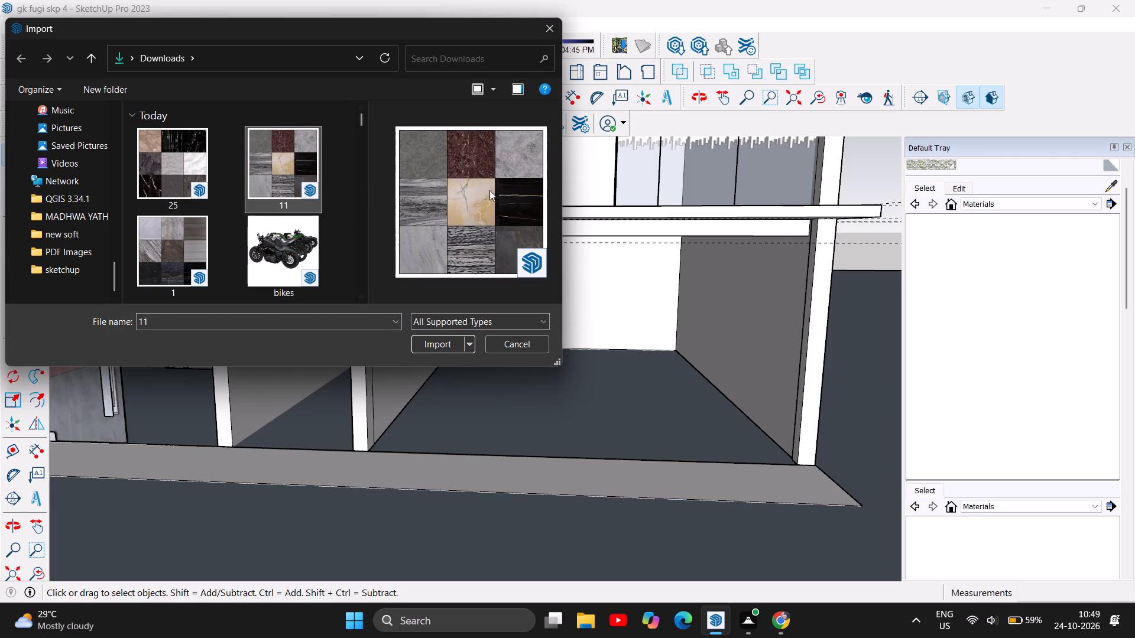
click(449, 340)
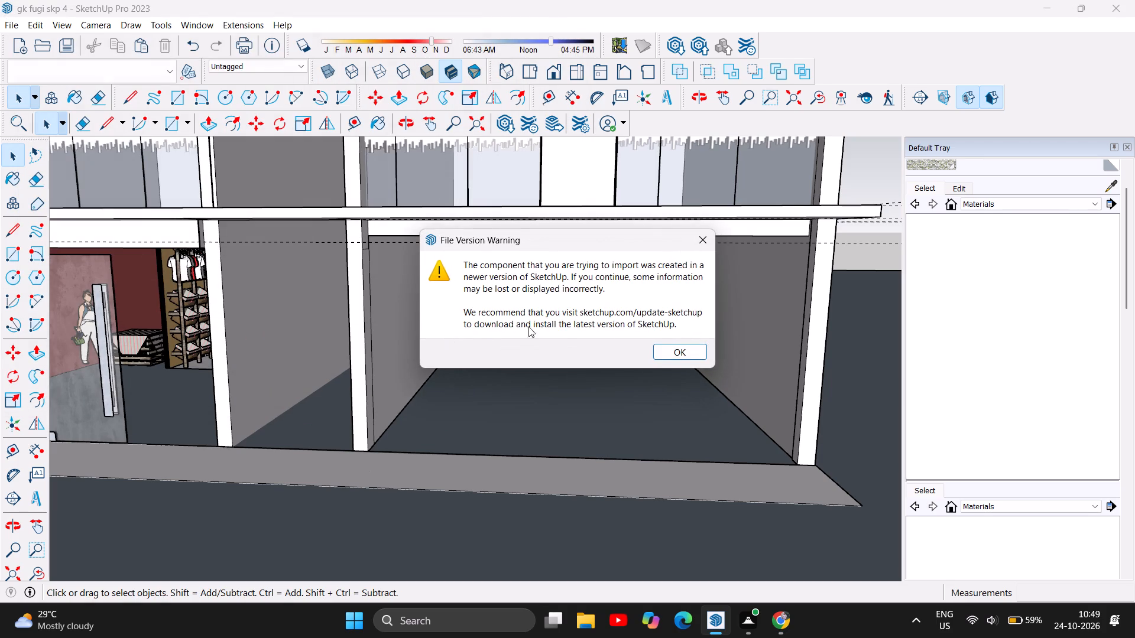
click(665, 347)
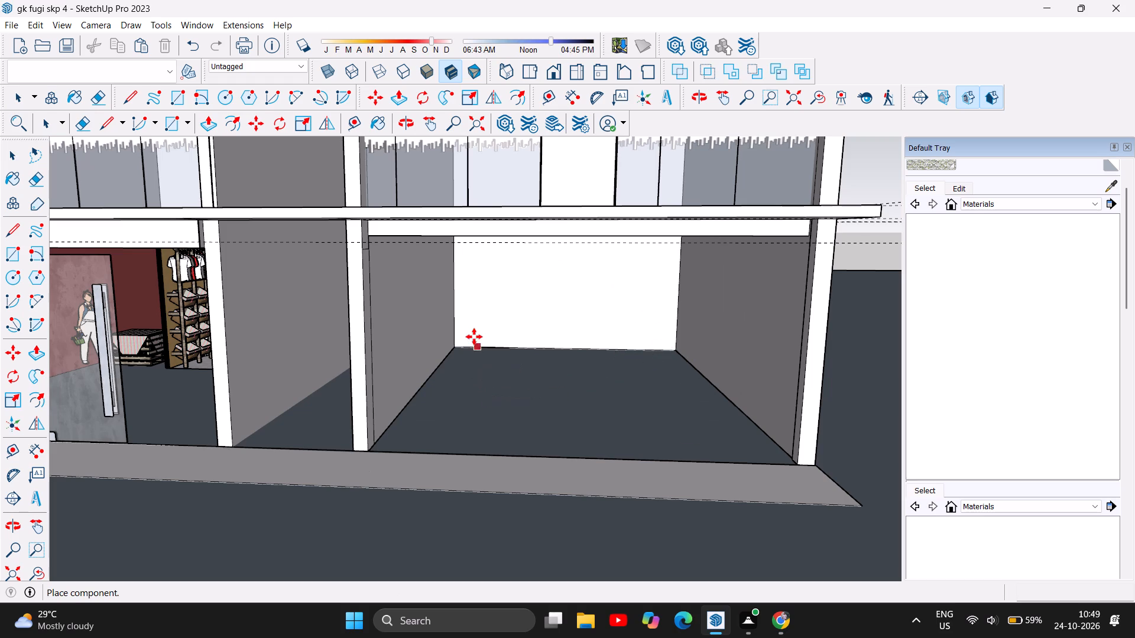
click(445, 389)
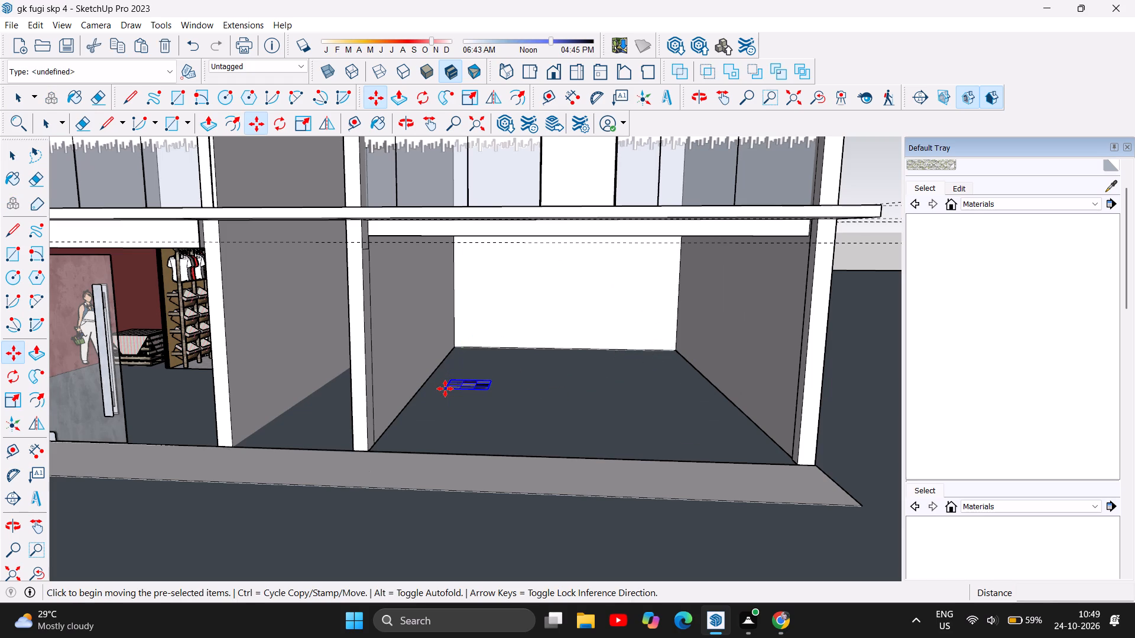
Explode the imported nine-tile marble component on the room's floor into separate faces.
scroll(445, 389, up, 5)
right_click(445, 389)
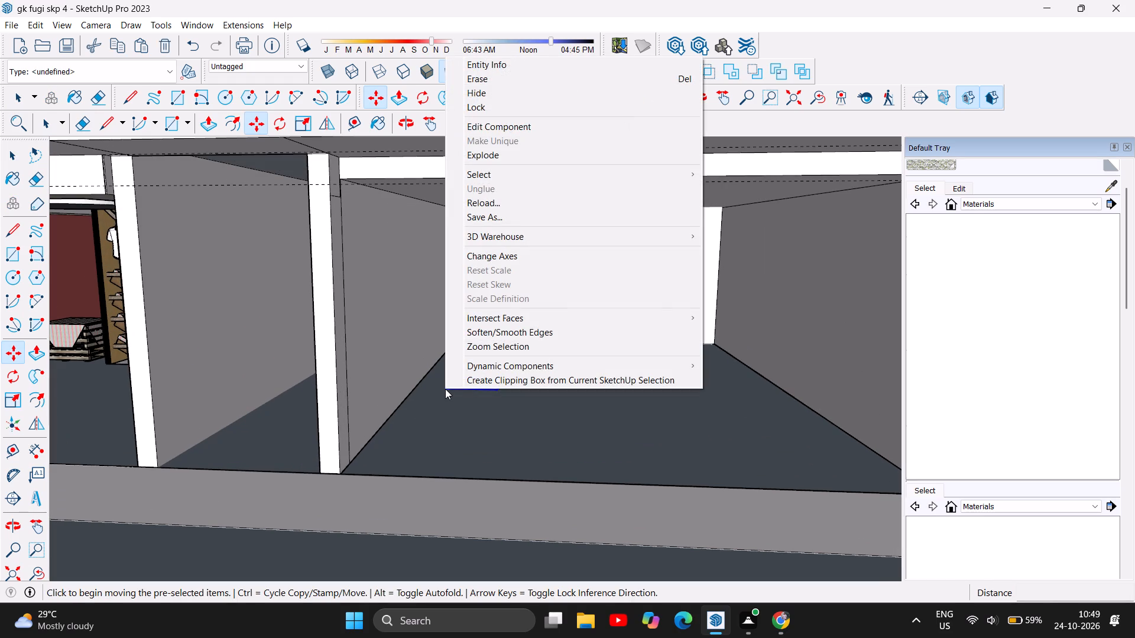
click(518, 157)
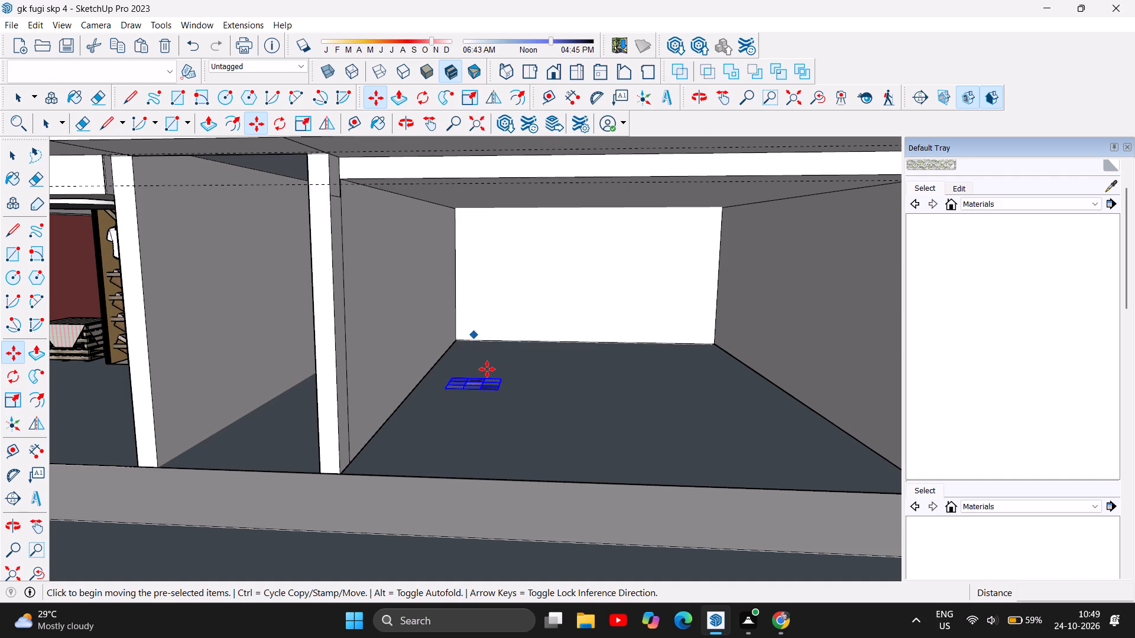
scroll(487, 369, up, 14)
scroll(487, 418, up, 3)
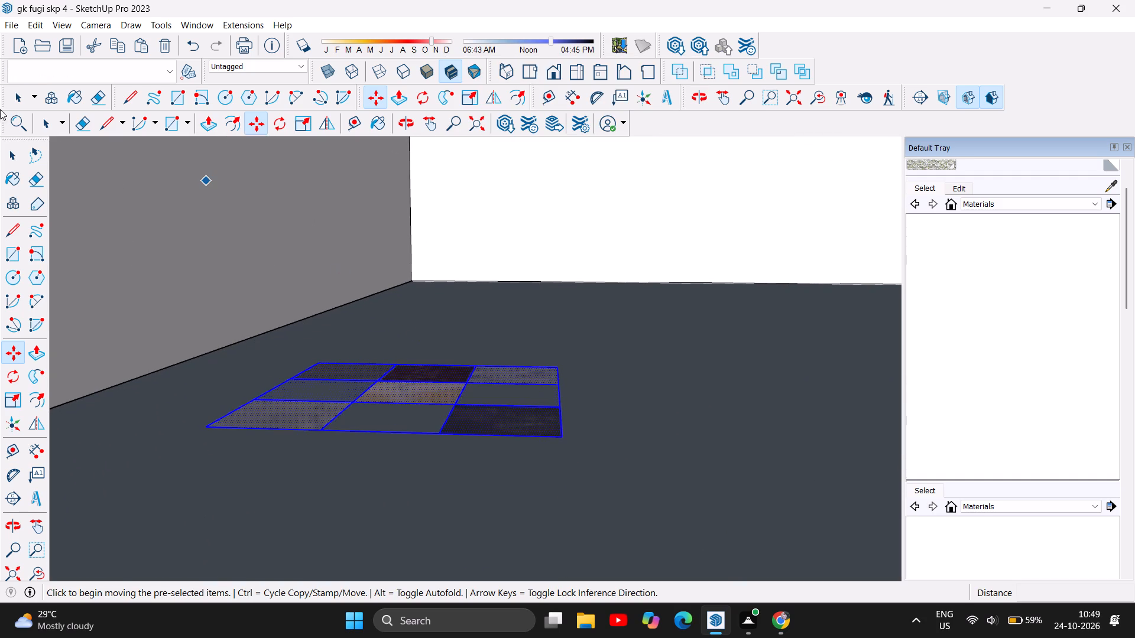
click(12, 158)
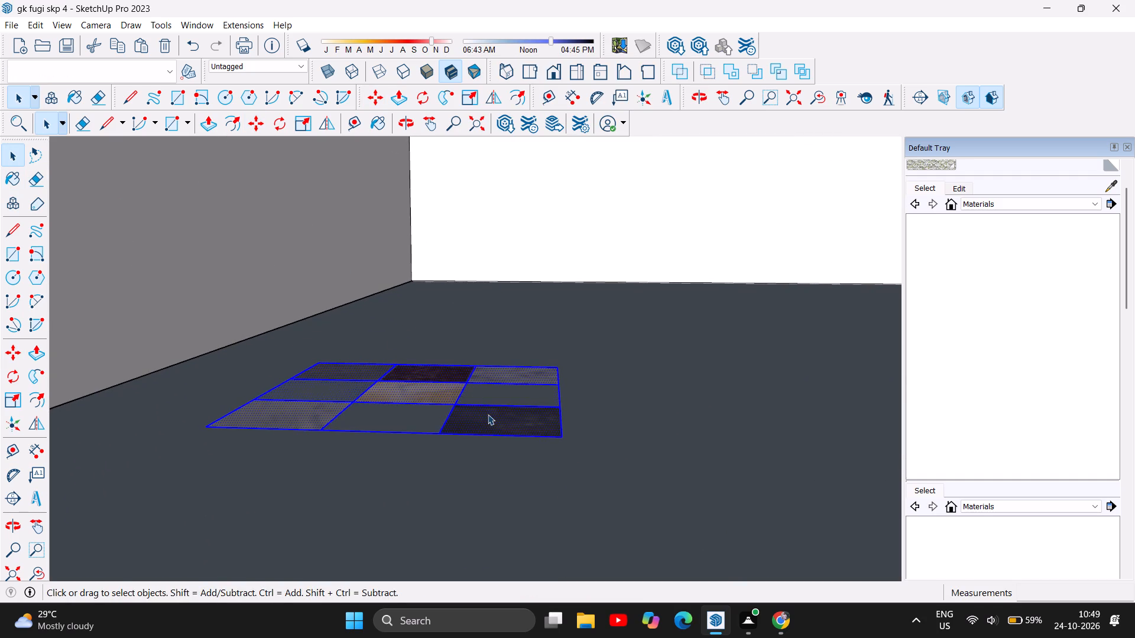
Copy the dark red marble tile from the nine-tile set and paste it on the empty floor farther from the inner side wall.
click(437, 375)
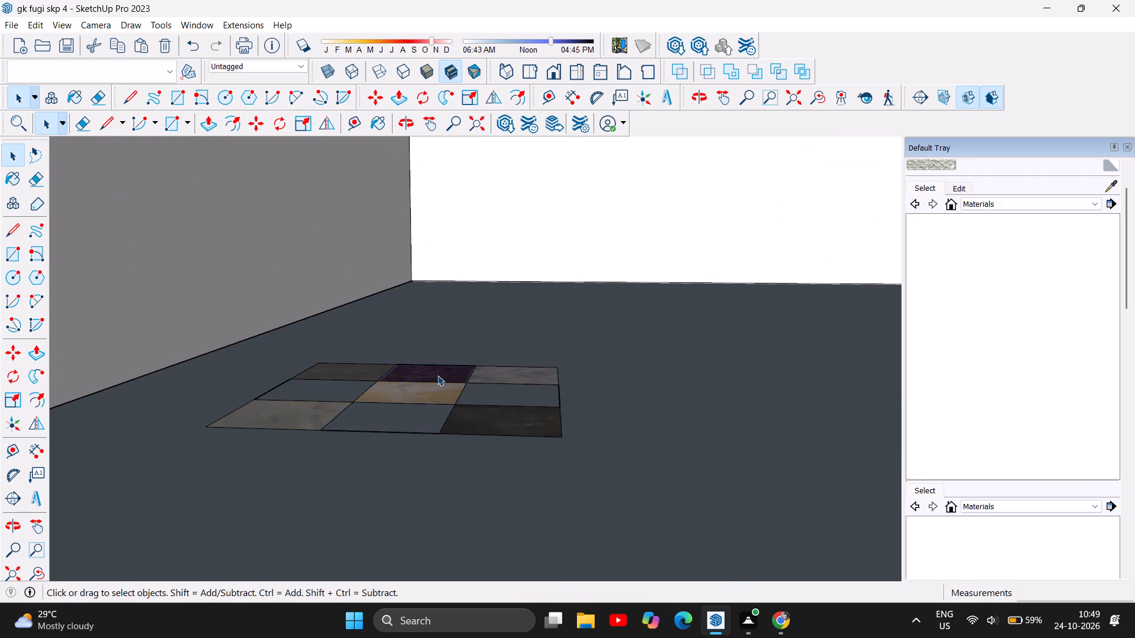
key(ctrl+c)
key(ctrl+v)
click(663, 335)
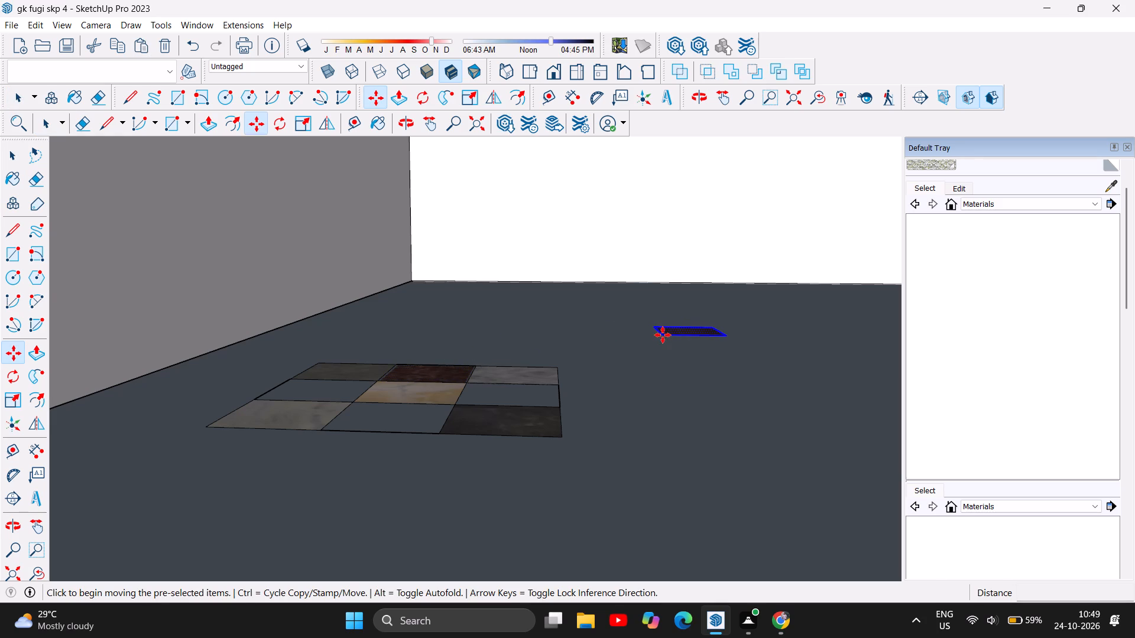
Lasso-select the original nine-tile marble set on the room's floor and delete it, keeping only the pasted dark red tile.
click(31, 156)
drag(213, 375, 416, 315)
drag(223, 385, 321, 340)
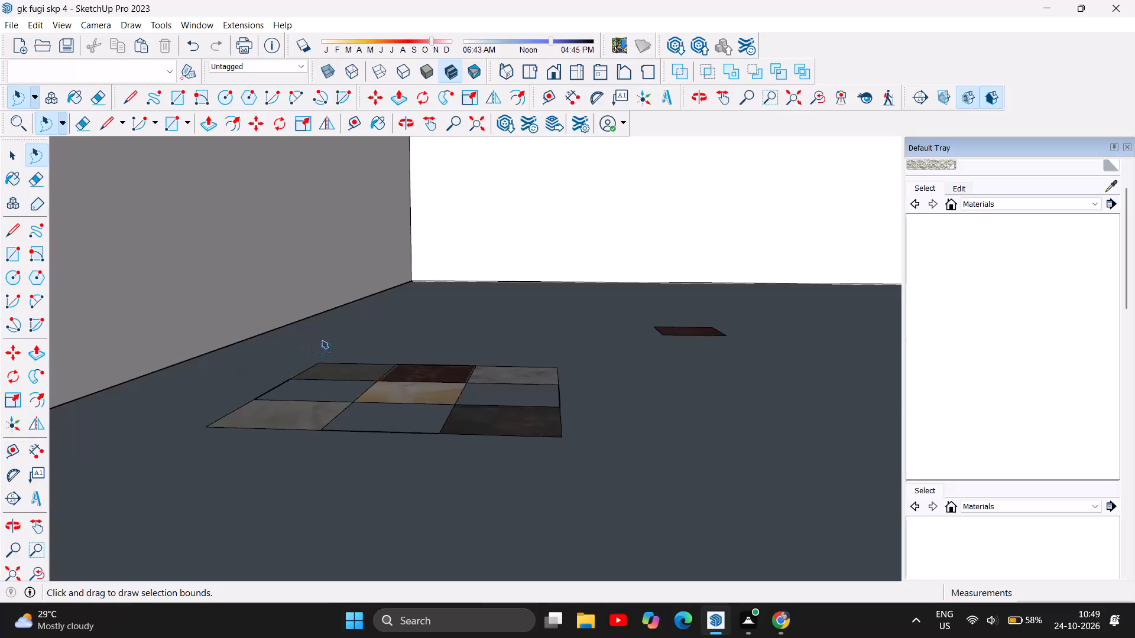
drag(321, 340, 385, 325)
click(46, 162)
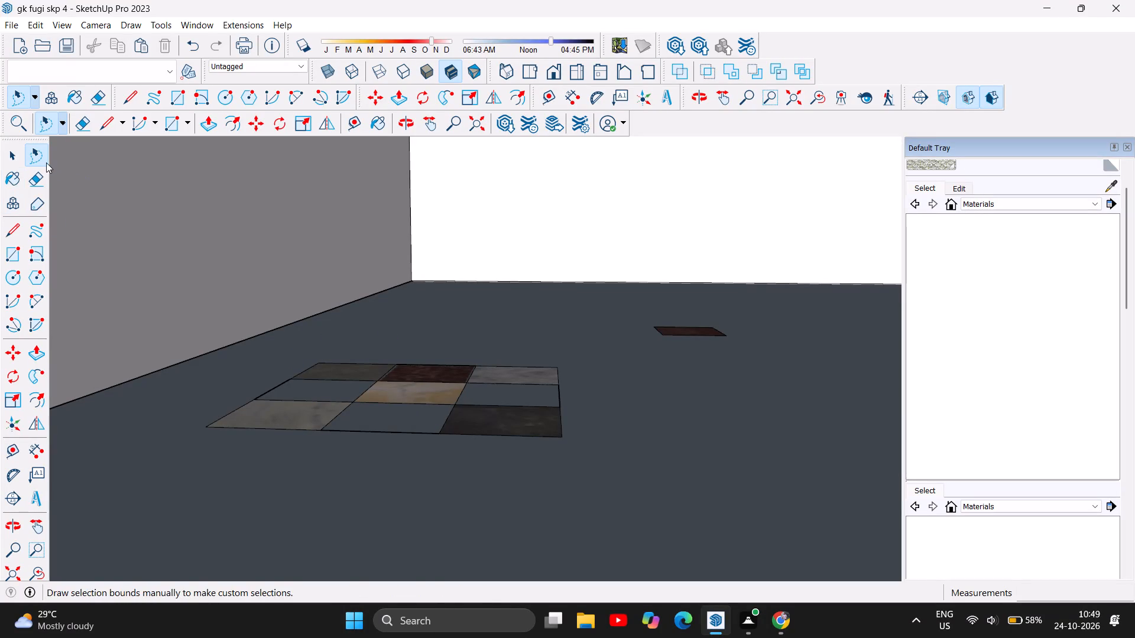
click(2, 156)
click(295, 417)
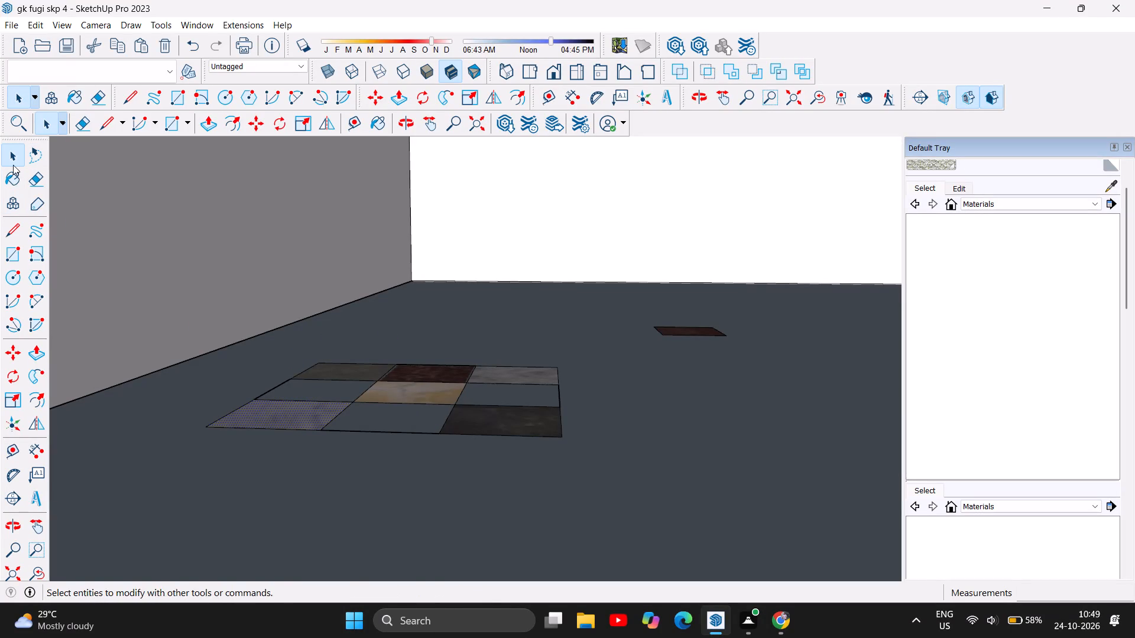
click(43, 155)
drag(231, 393, 279, 343)
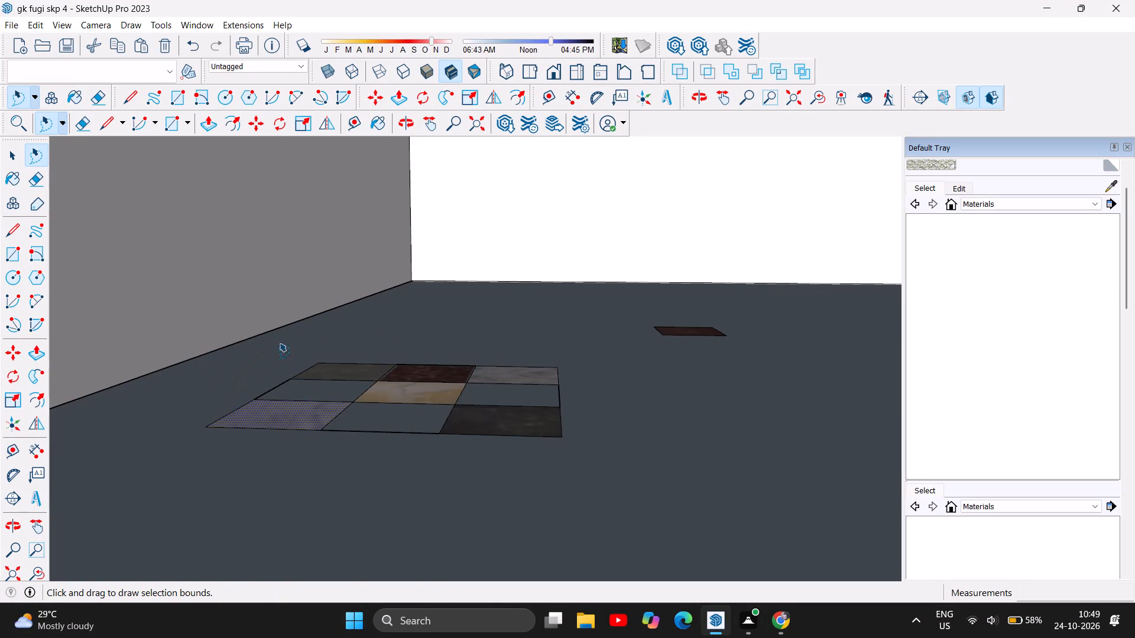
drag(279, 343, 170, 442)
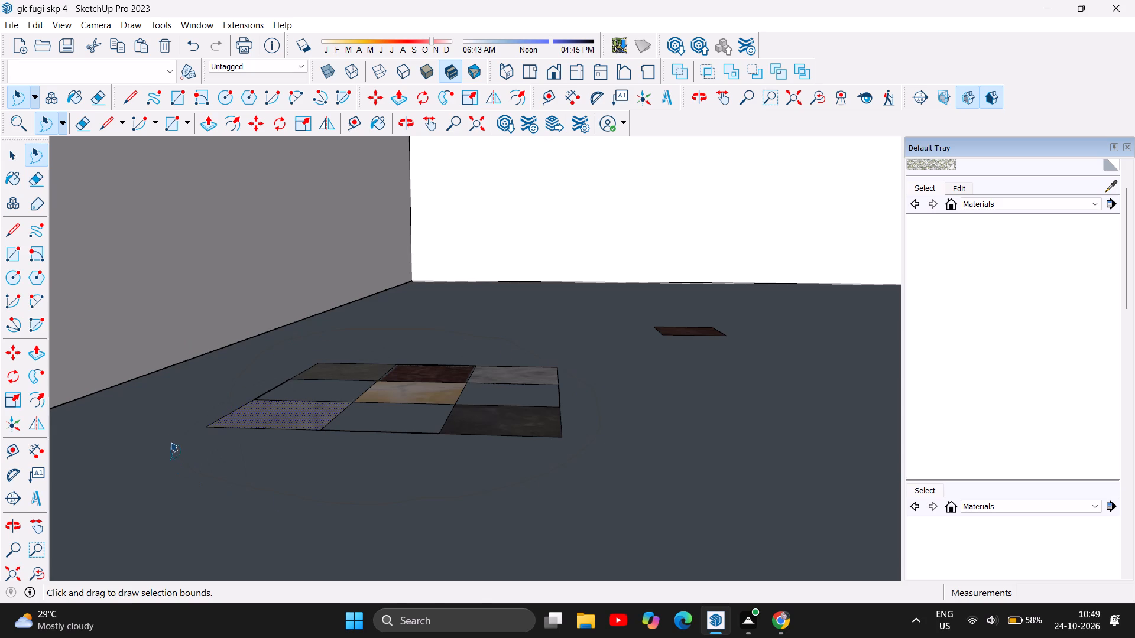
drag(170, 442, 166, 437)
key(Delete)
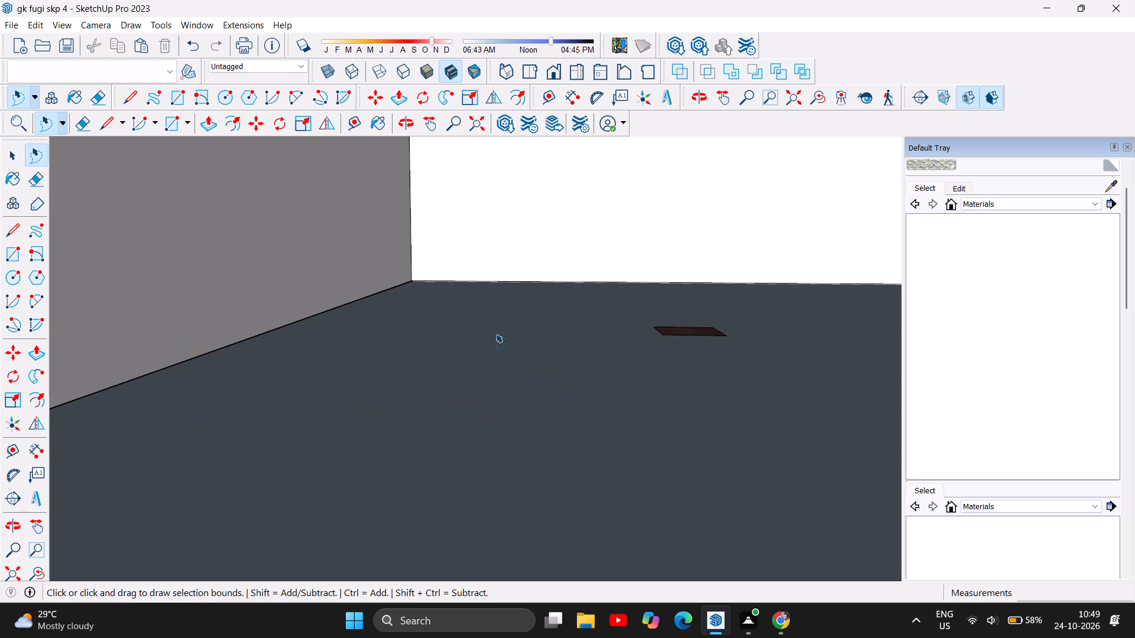
Scale the pasted dark red marble tile uniformly by about 3.65 from its front corner.
click(14, 156)
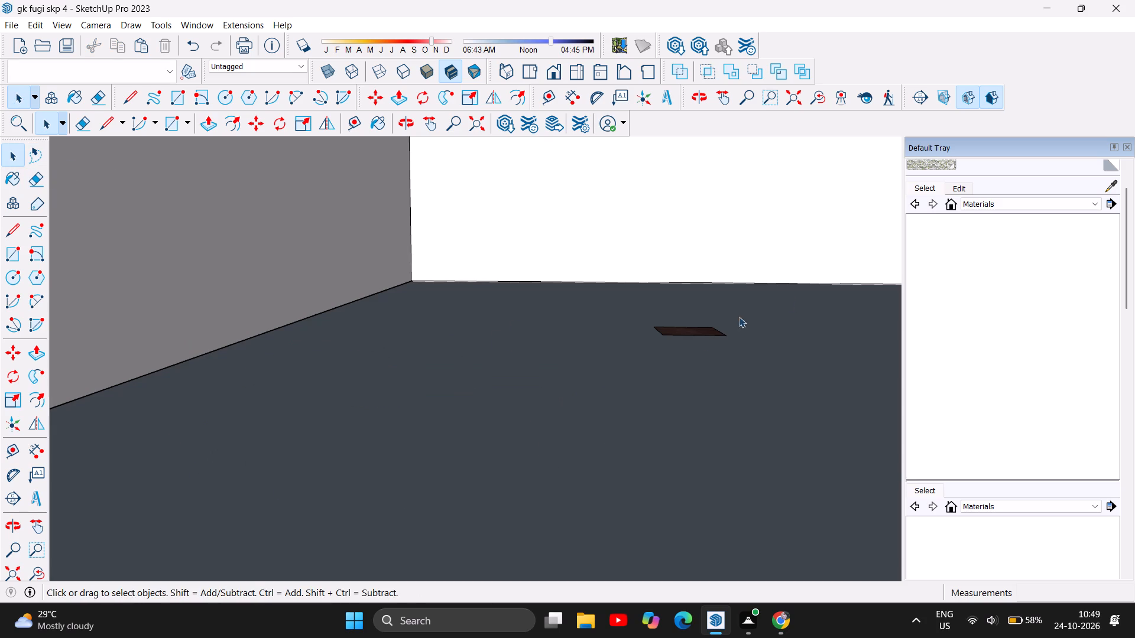
click(676, 338)
click(682, 331)
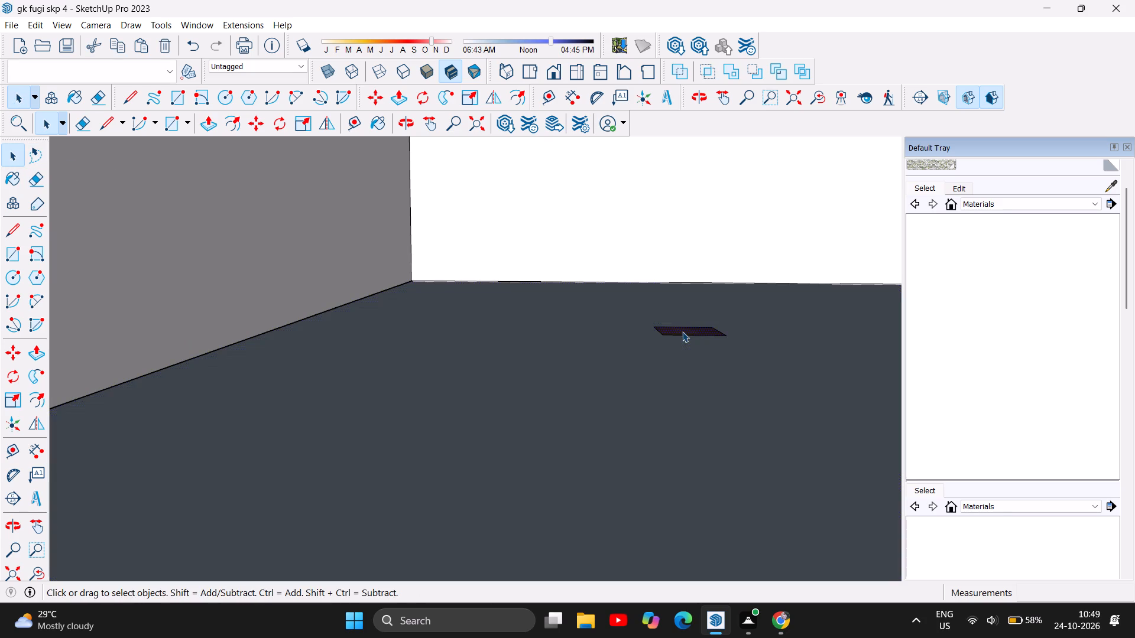
scroll(705, 318, up, 14)
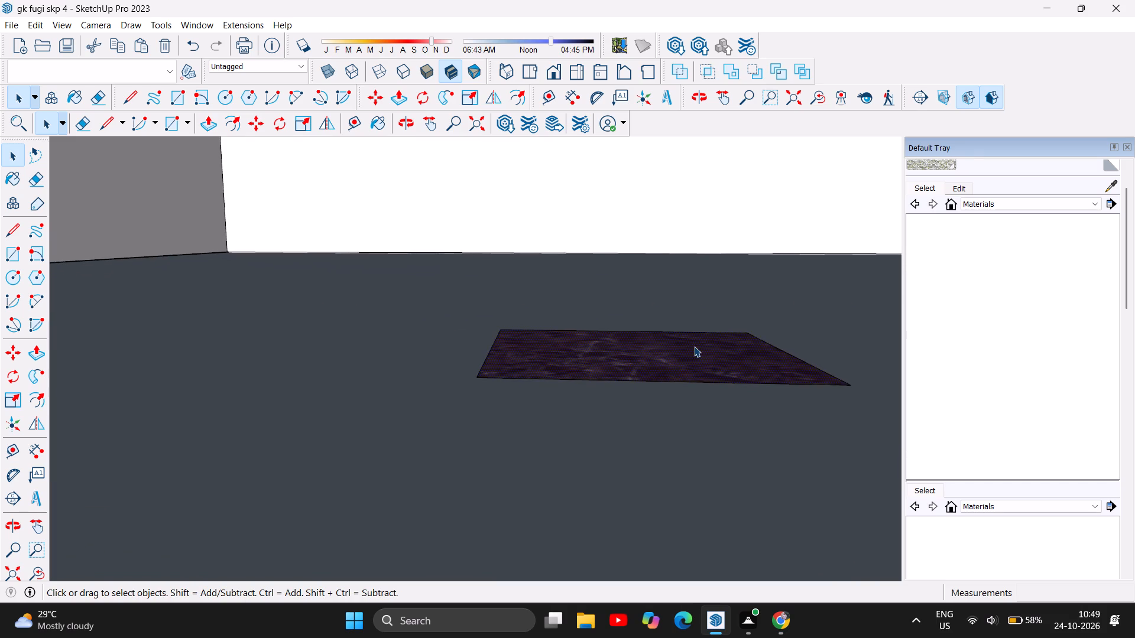
scroll(684, 350, down, 8)
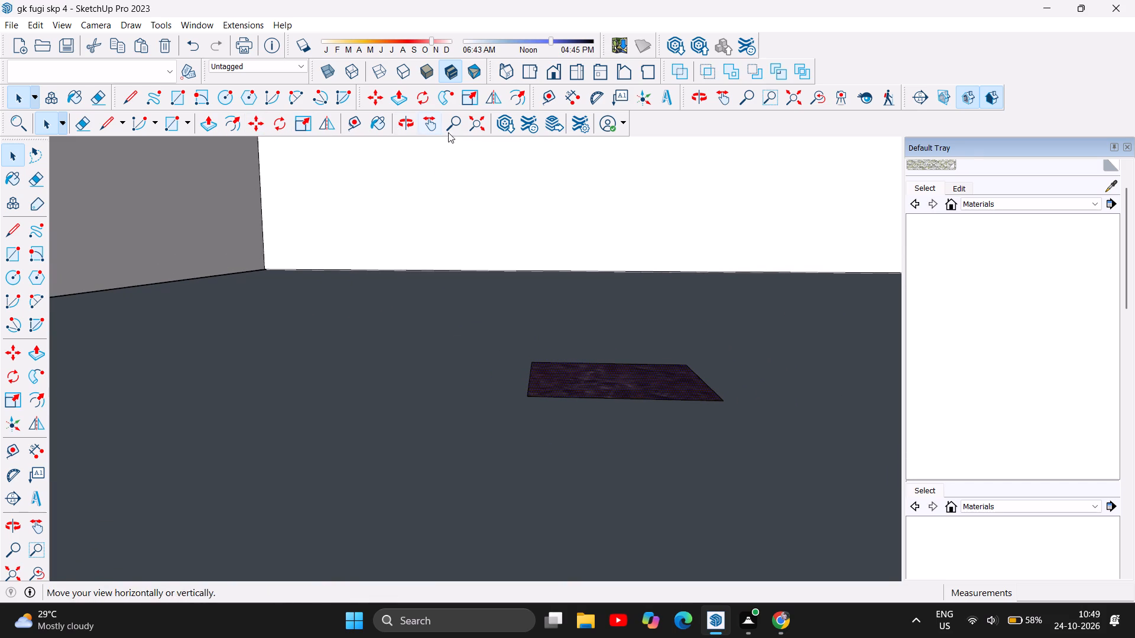
click(416, 126)
drag(497, 249, 492, 292)
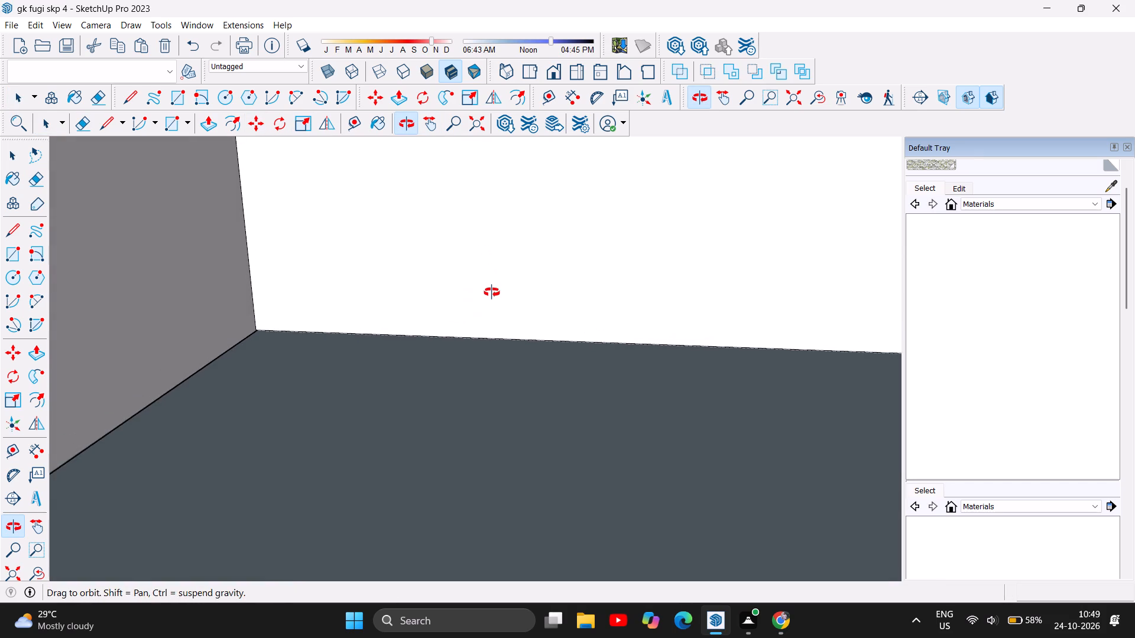
scroll(492, 292, down, 10)
drag(516, 395, 520, 437)
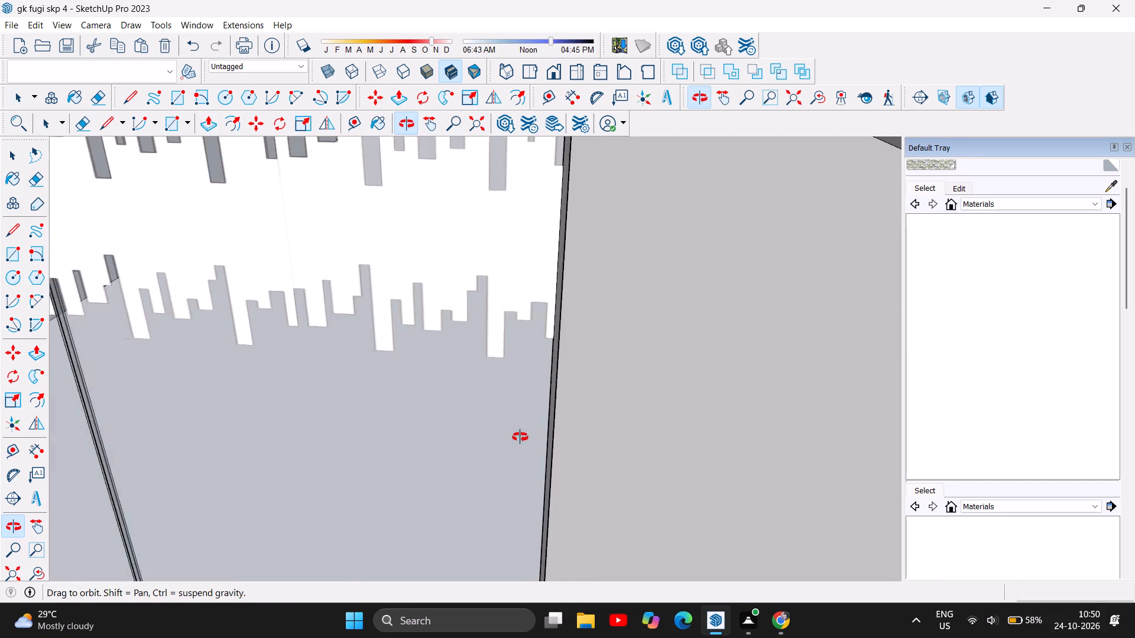
drag(520, 437, 543, 380)
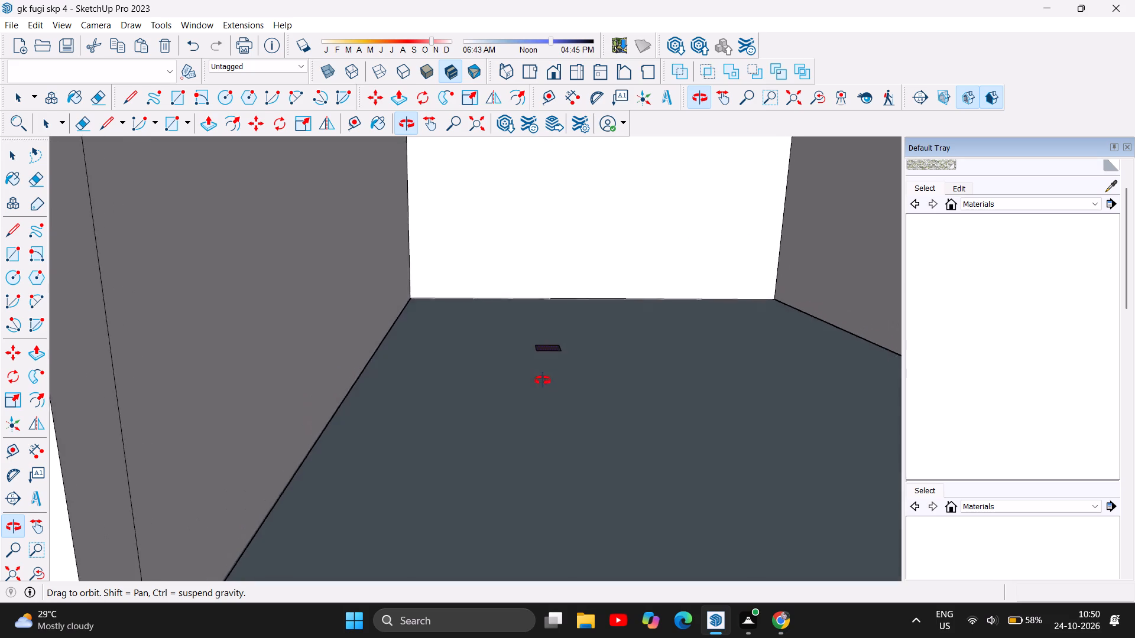
drag(543, 380, 540, 395)
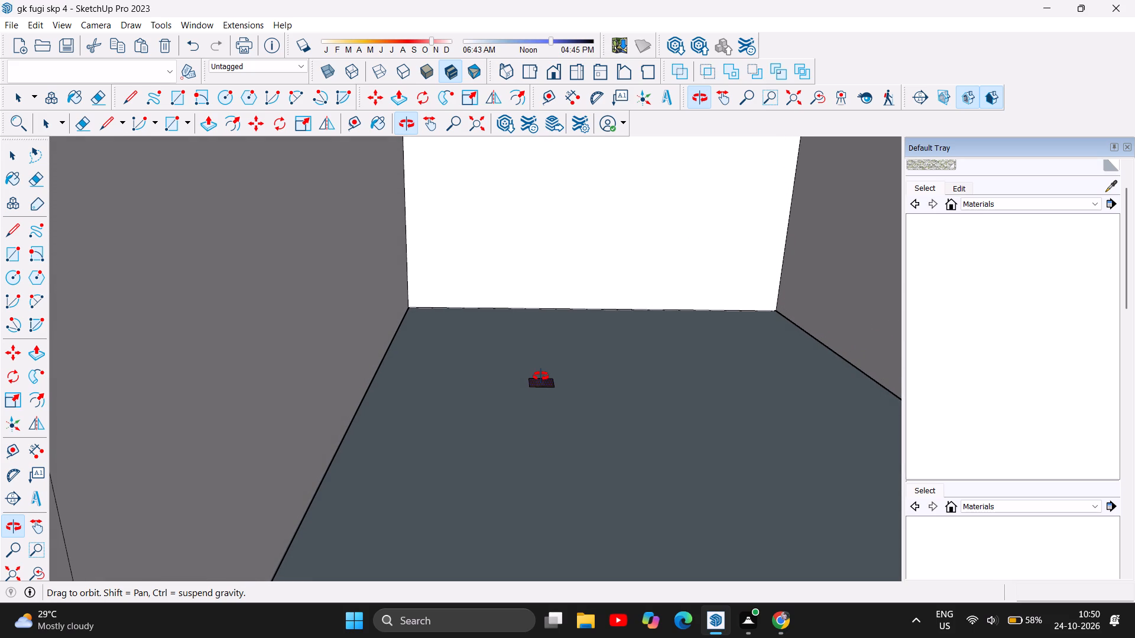
key(s)
scroll(550, 388, up, 3)
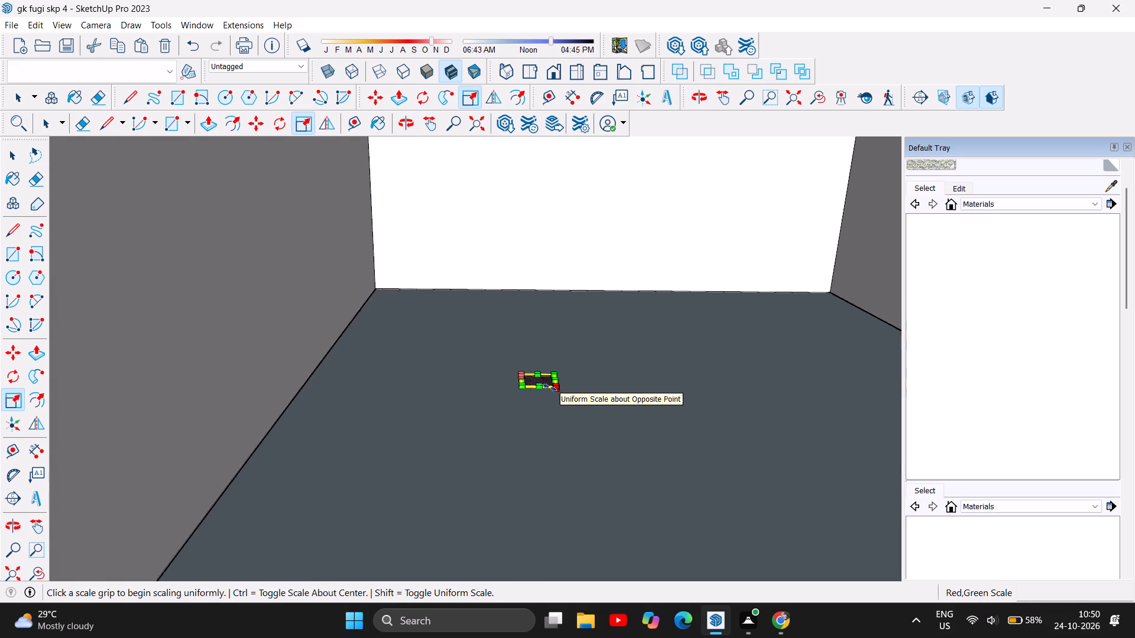
scroll(550, 388, up, 4)
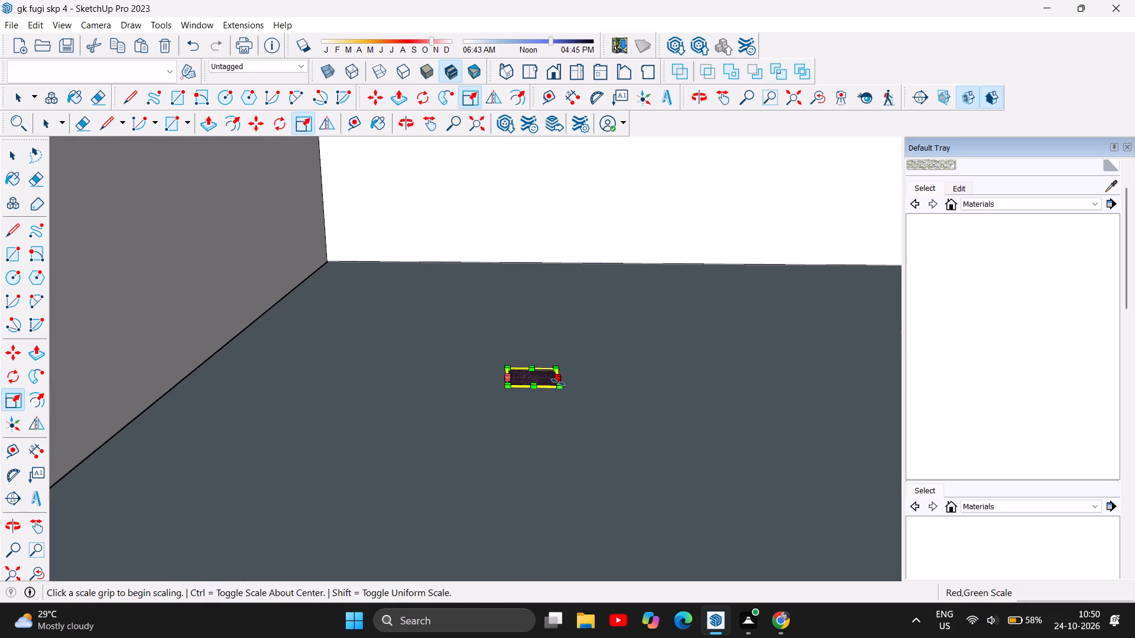
drag(559, 386, 708, 533)
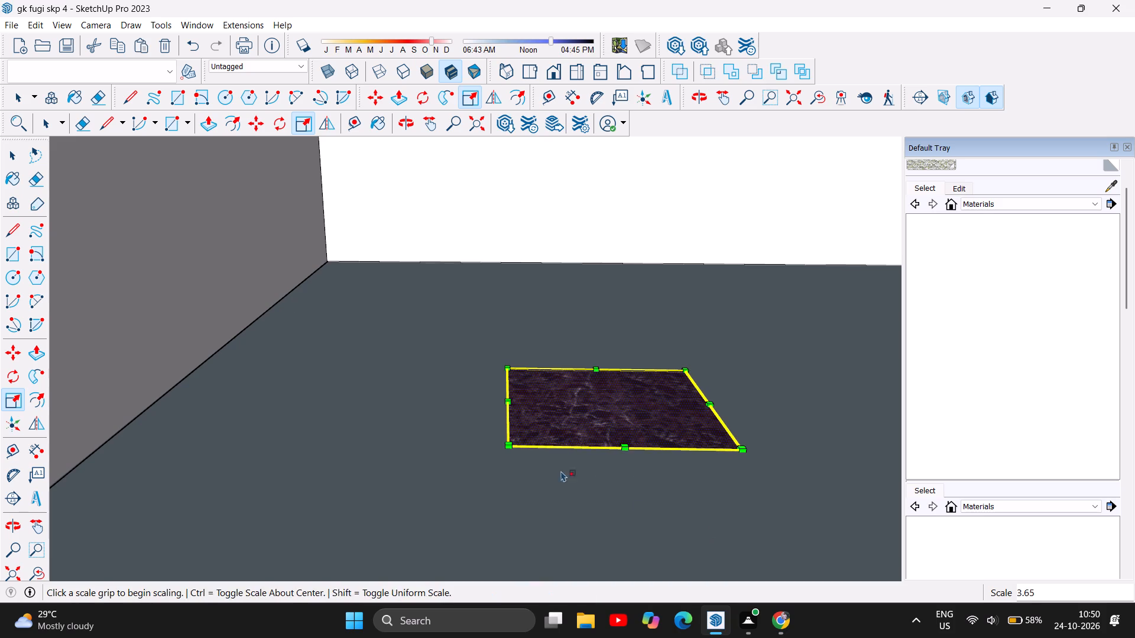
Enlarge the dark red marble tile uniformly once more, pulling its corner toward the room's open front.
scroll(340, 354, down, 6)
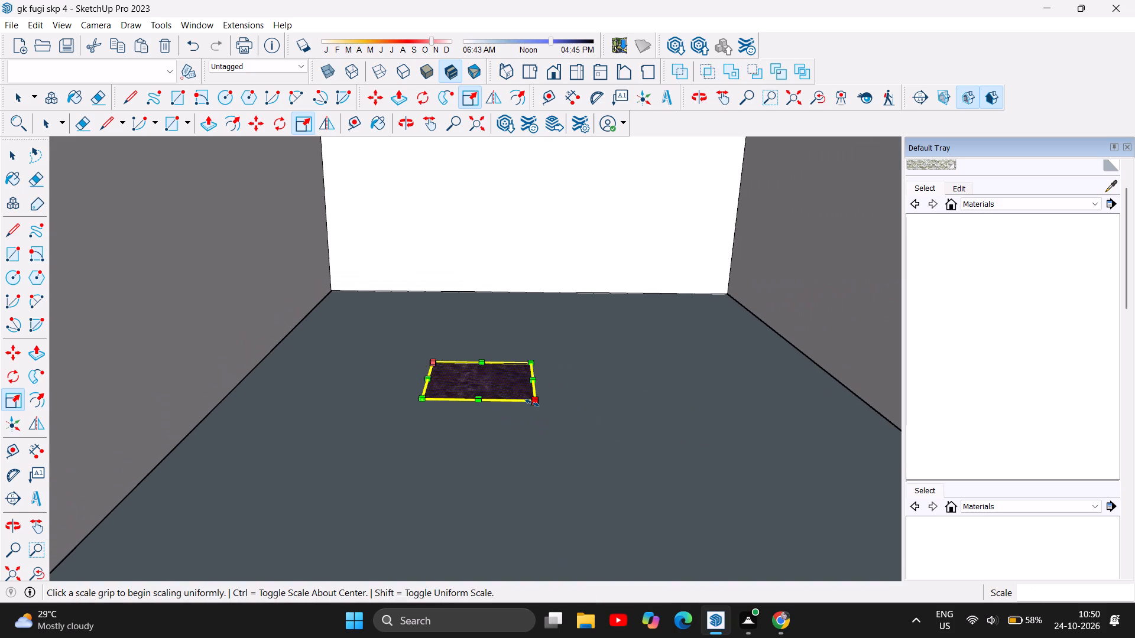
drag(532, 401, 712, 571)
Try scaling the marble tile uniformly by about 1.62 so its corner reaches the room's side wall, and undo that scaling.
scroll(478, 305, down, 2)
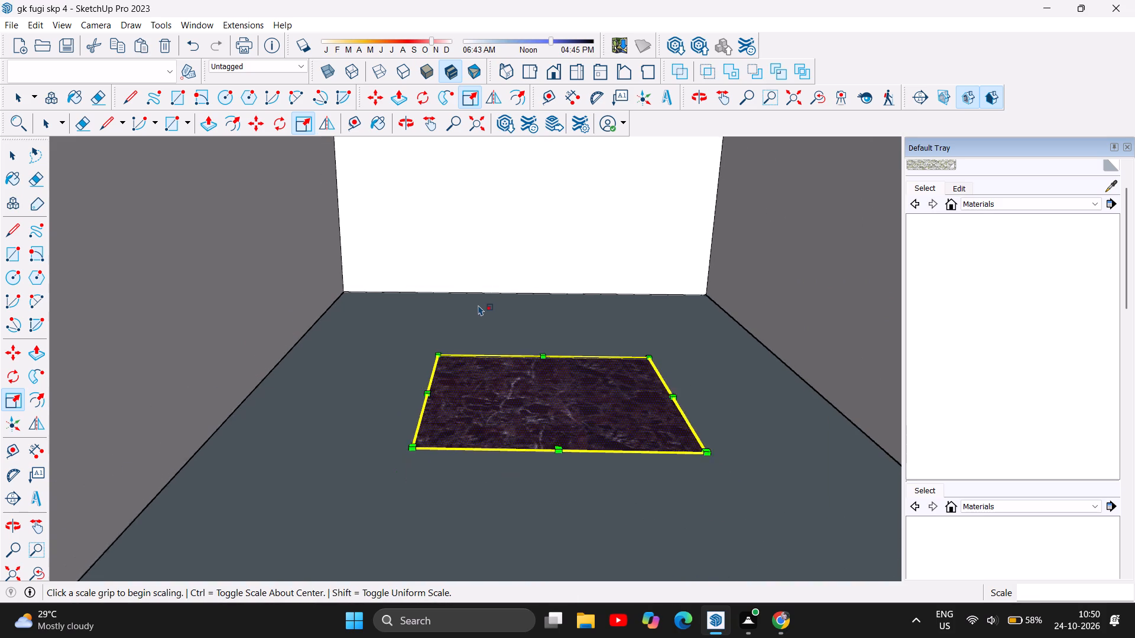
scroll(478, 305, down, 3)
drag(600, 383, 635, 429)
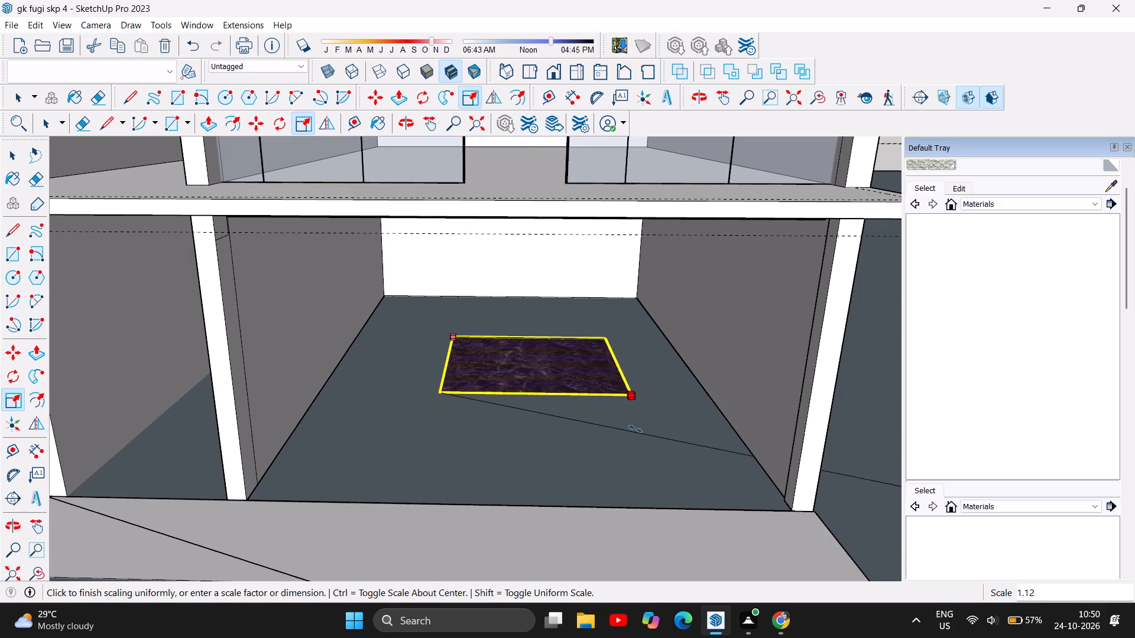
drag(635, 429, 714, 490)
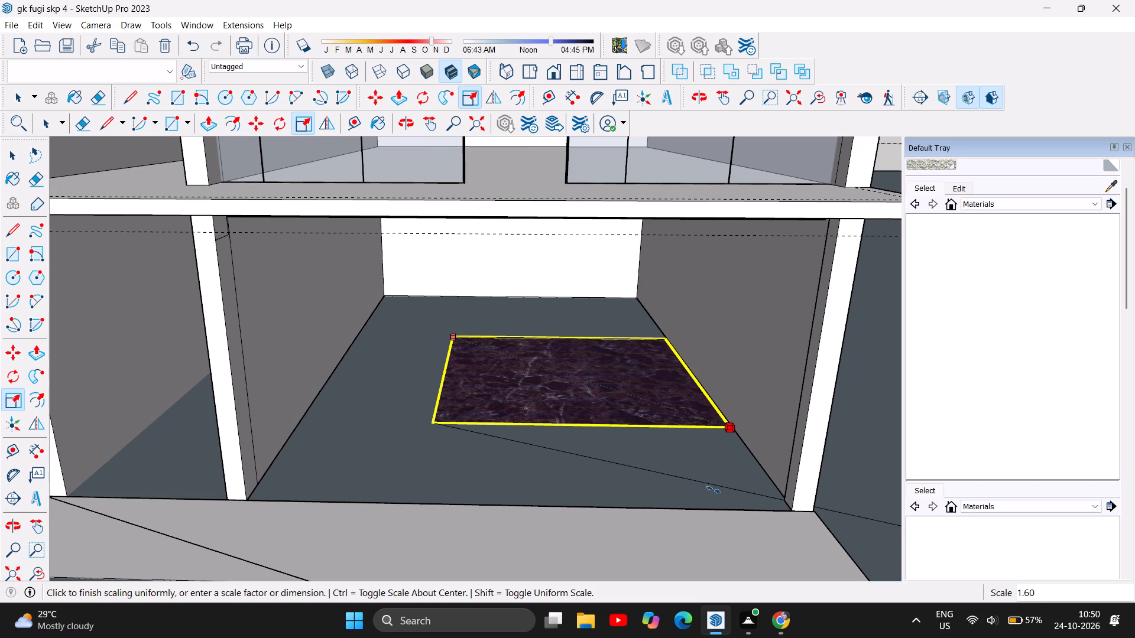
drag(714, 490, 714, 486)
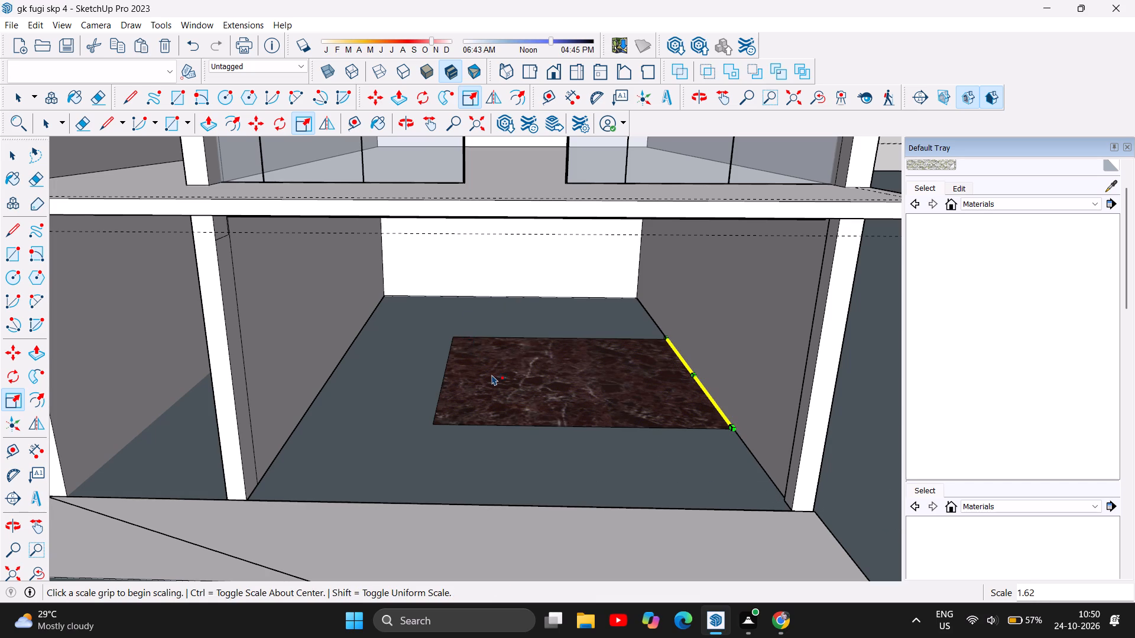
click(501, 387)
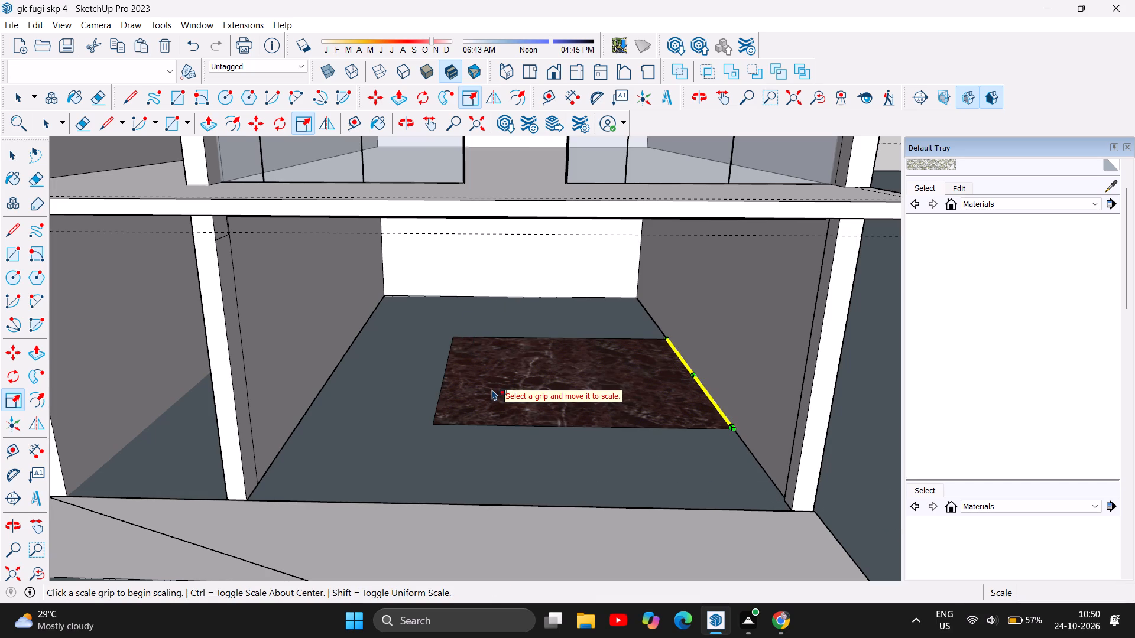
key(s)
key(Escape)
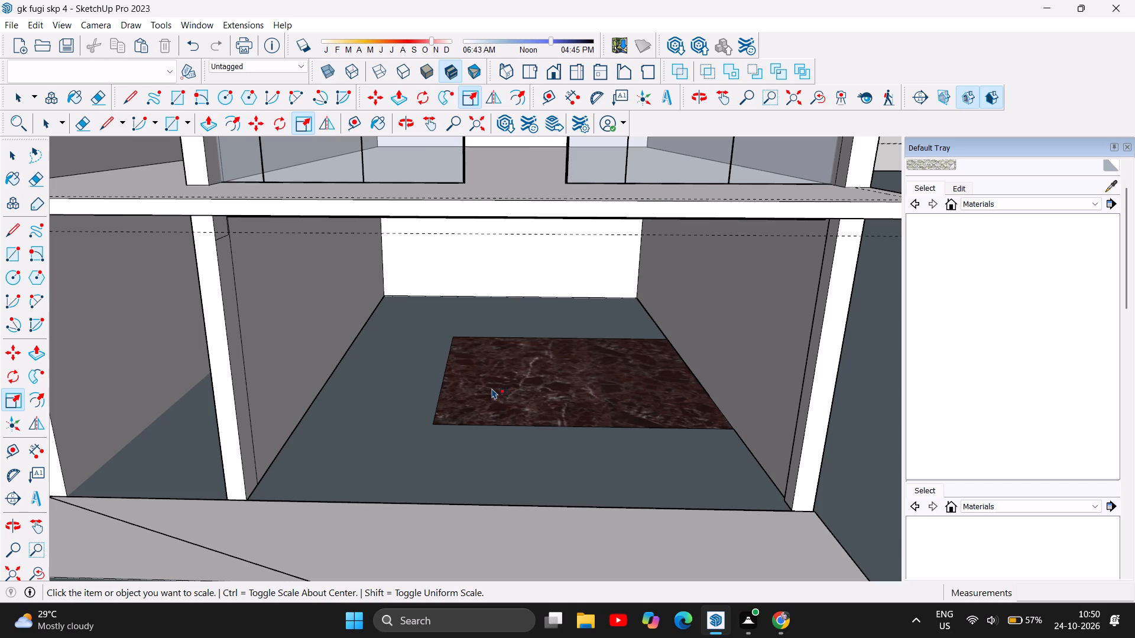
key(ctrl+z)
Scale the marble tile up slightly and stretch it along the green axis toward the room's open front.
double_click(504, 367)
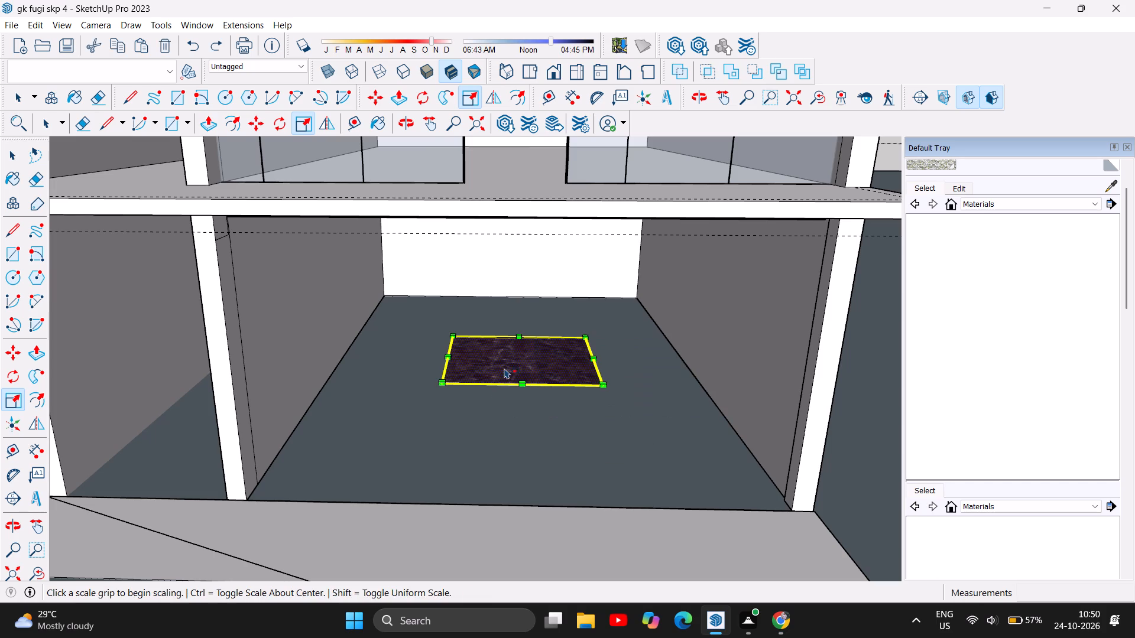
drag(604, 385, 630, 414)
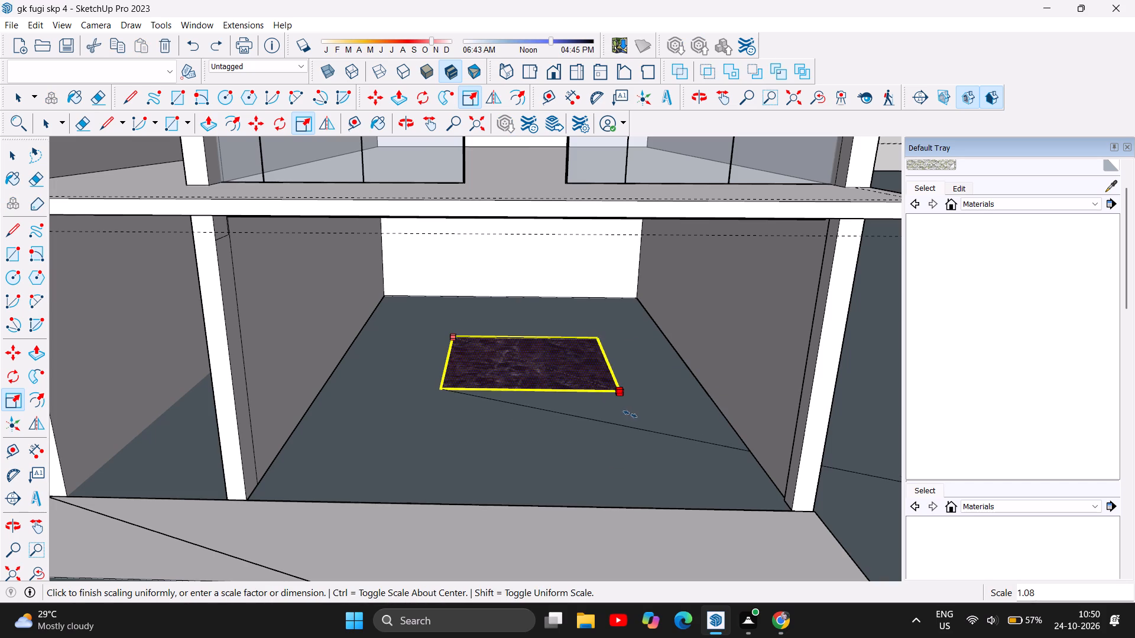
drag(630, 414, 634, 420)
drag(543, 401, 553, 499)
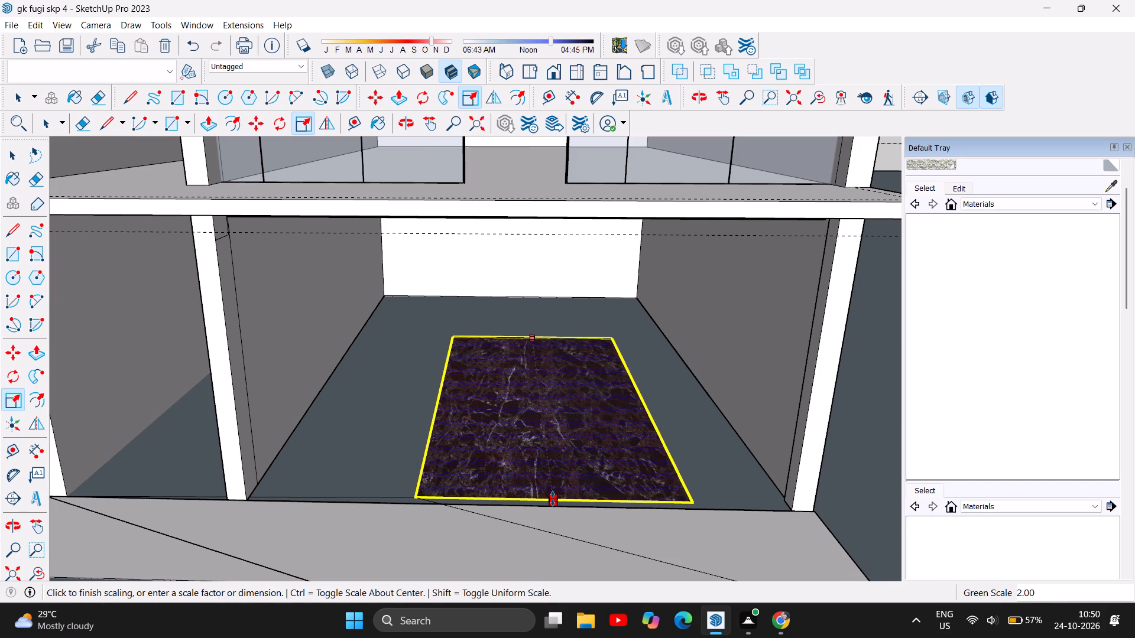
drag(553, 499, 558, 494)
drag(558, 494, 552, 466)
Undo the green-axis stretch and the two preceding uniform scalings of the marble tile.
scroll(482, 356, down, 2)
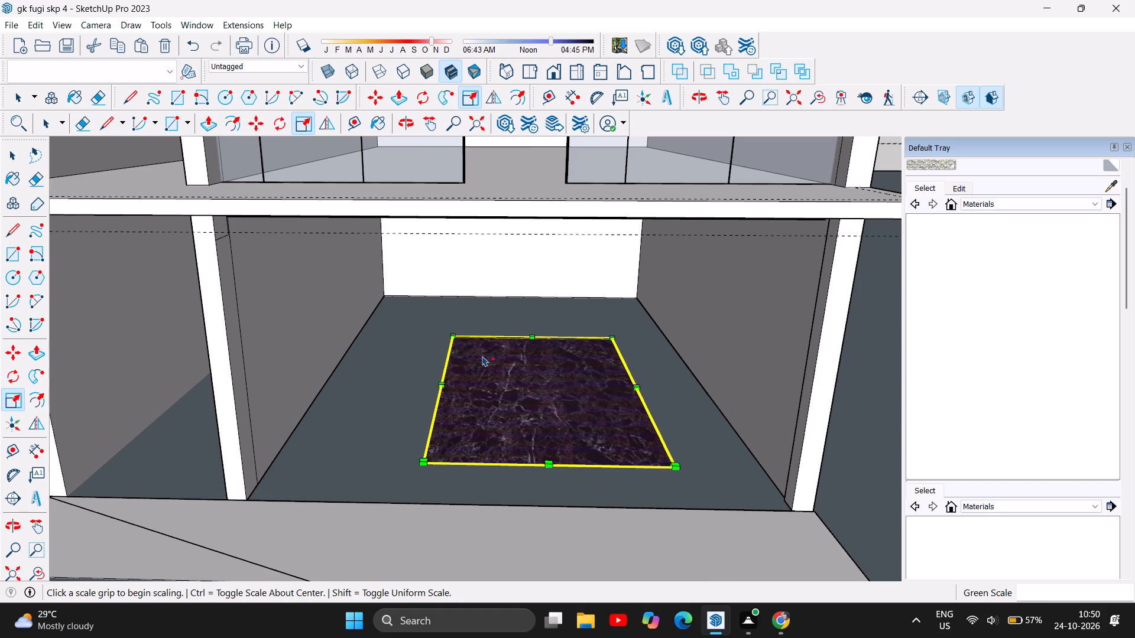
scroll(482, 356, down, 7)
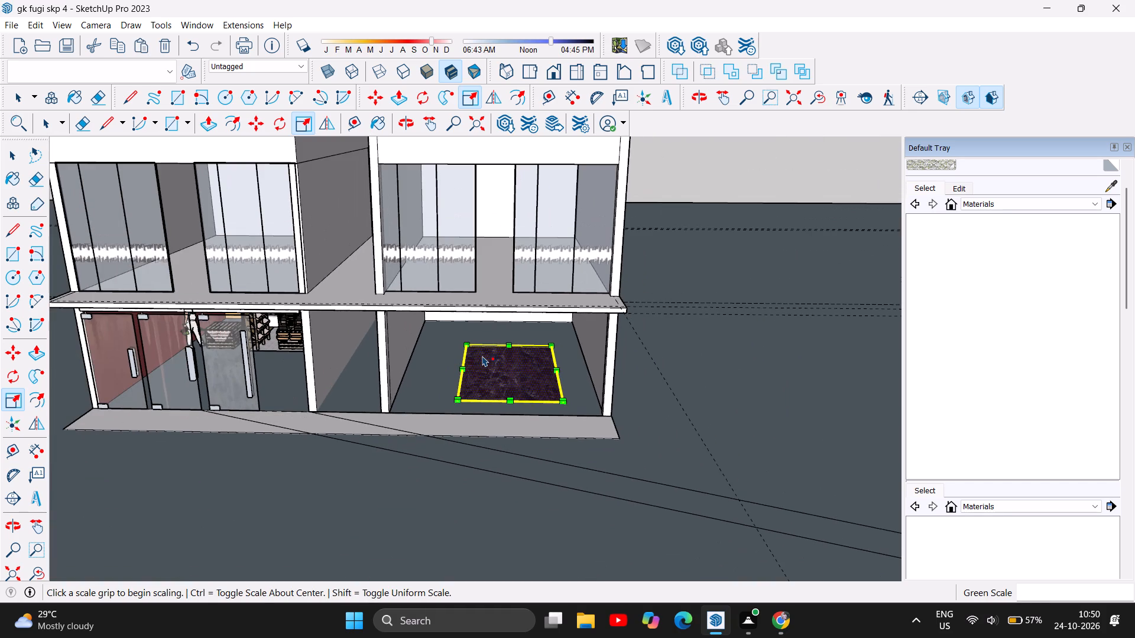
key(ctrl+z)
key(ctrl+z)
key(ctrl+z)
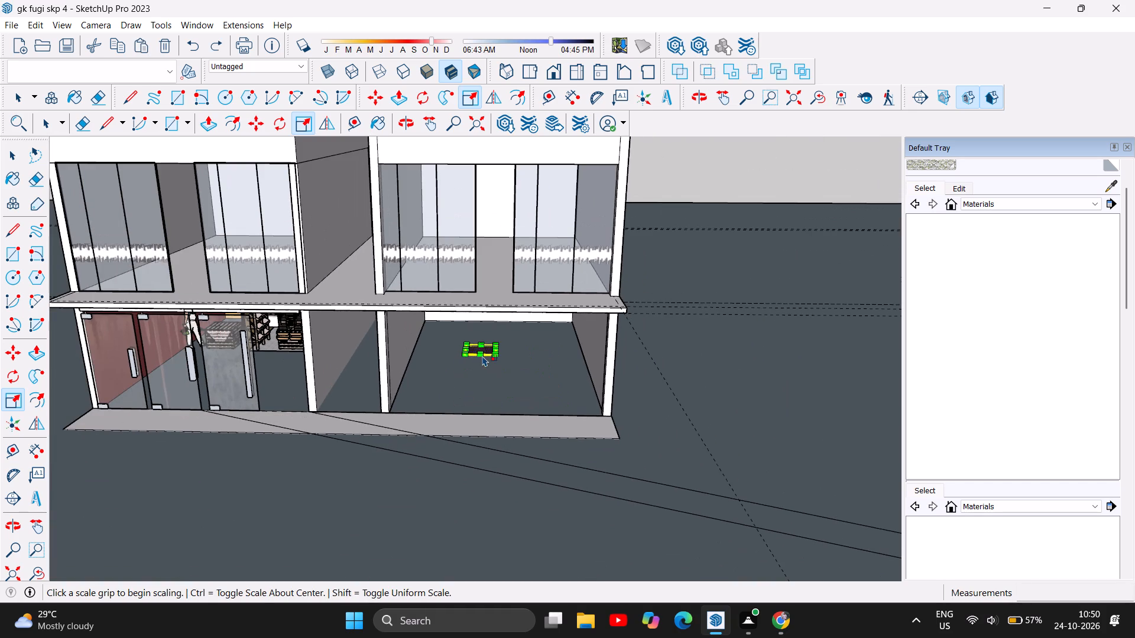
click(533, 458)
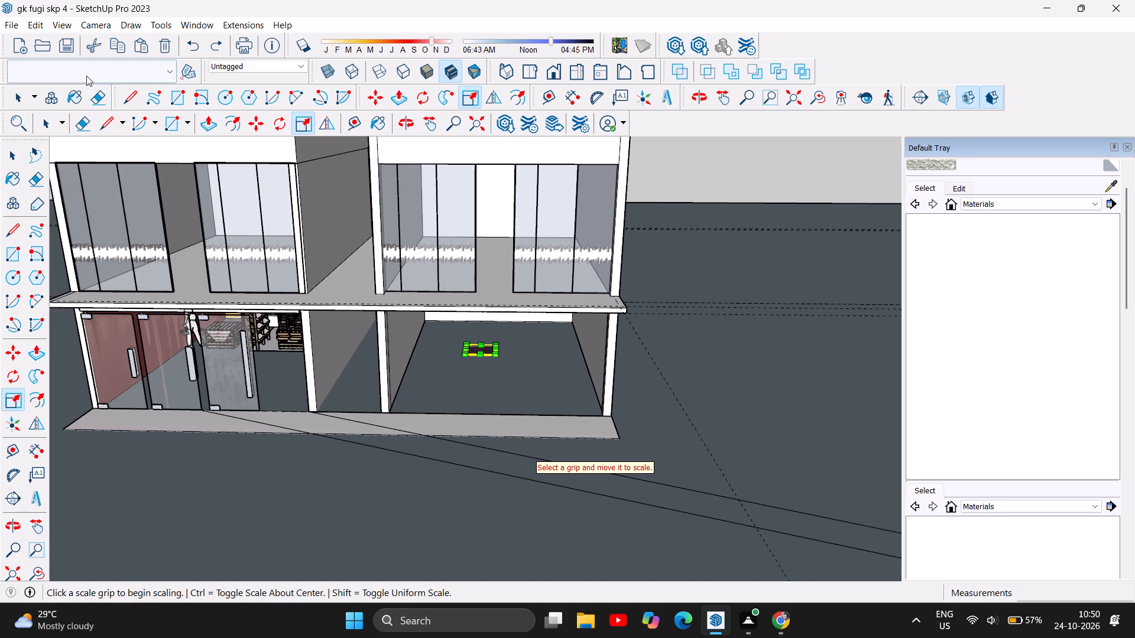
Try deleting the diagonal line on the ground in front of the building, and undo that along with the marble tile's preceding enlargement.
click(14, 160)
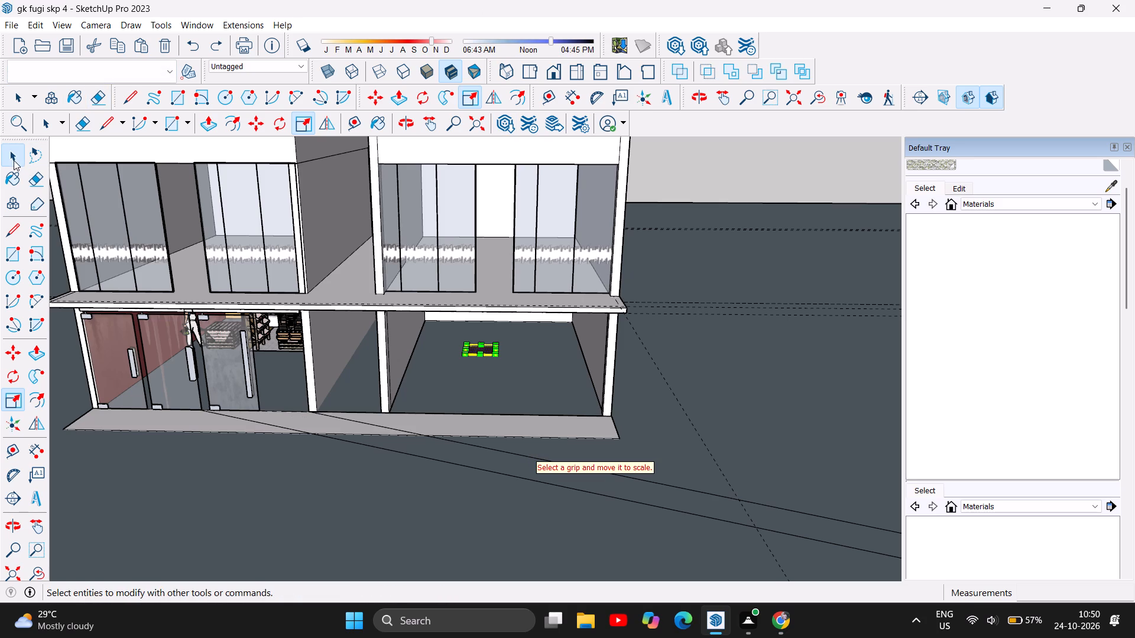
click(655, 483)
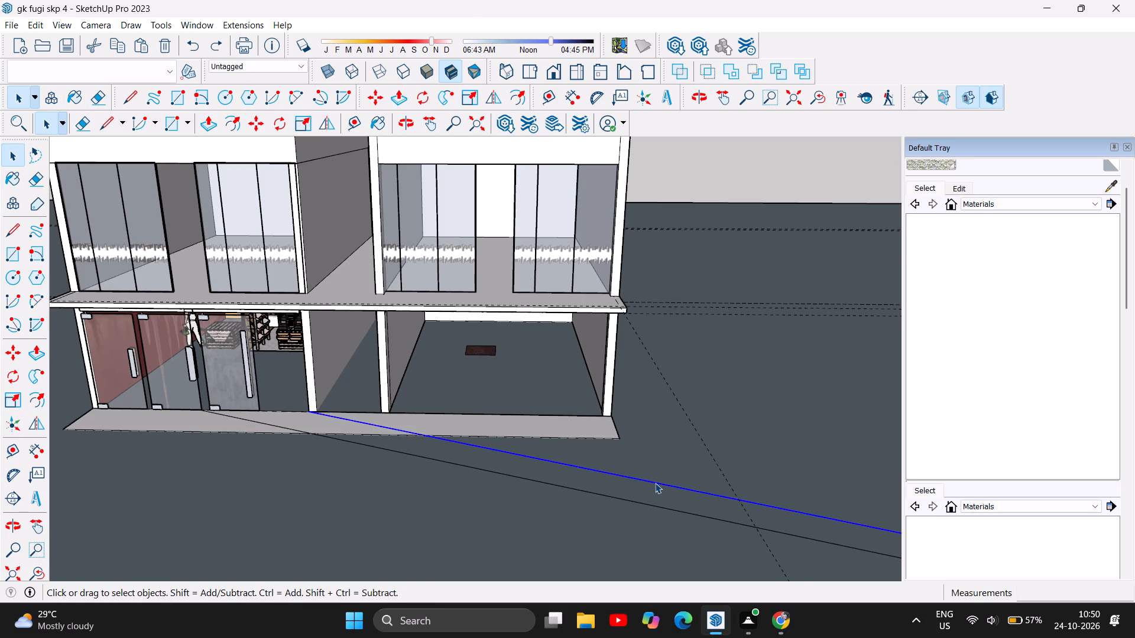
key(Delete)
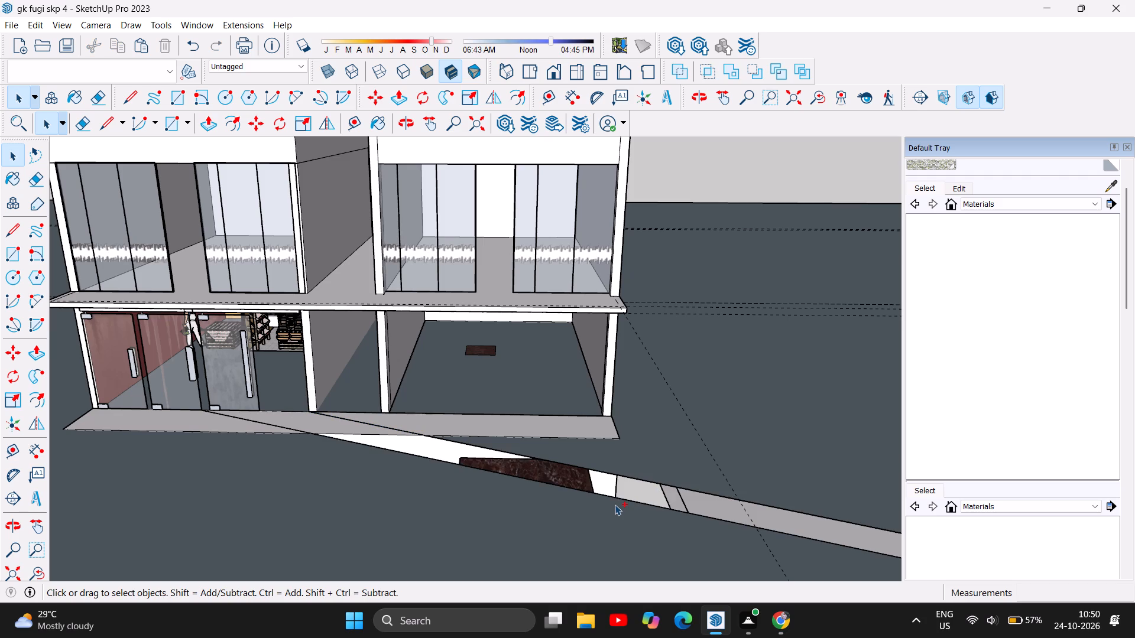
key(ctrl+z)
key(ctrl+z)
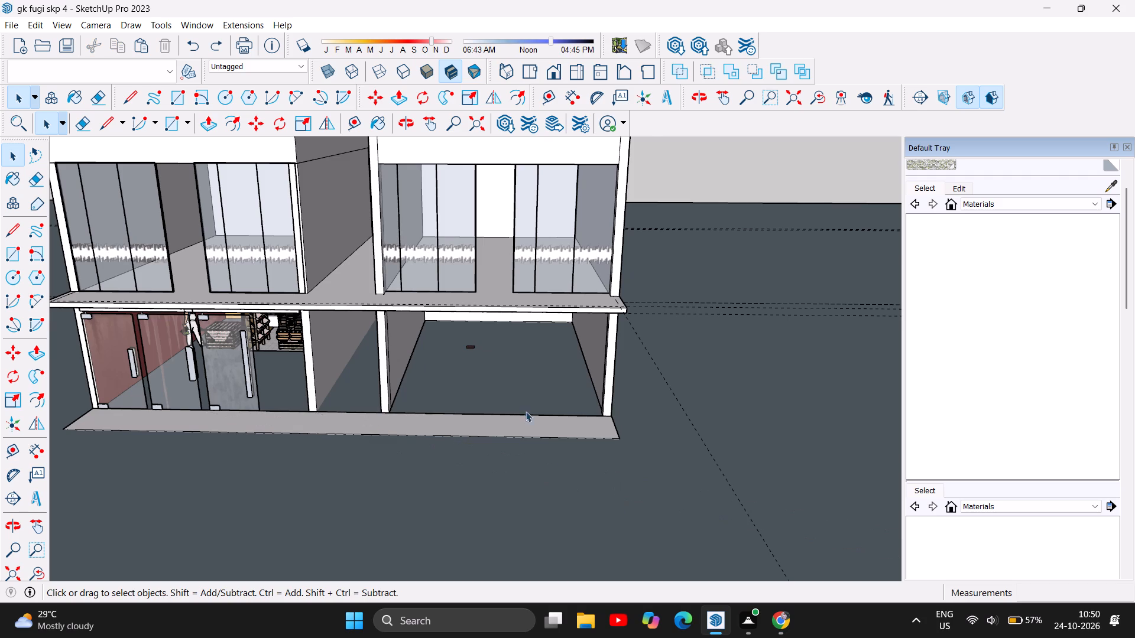
Select the whole dark red marble tile and move its front corner about 12' 1" onto the room's left side wall base, near the back wall.
scroll(479, 346, up, 13)
scroll(456, 337, down, 1)
scroll(452, 337, up, 10)
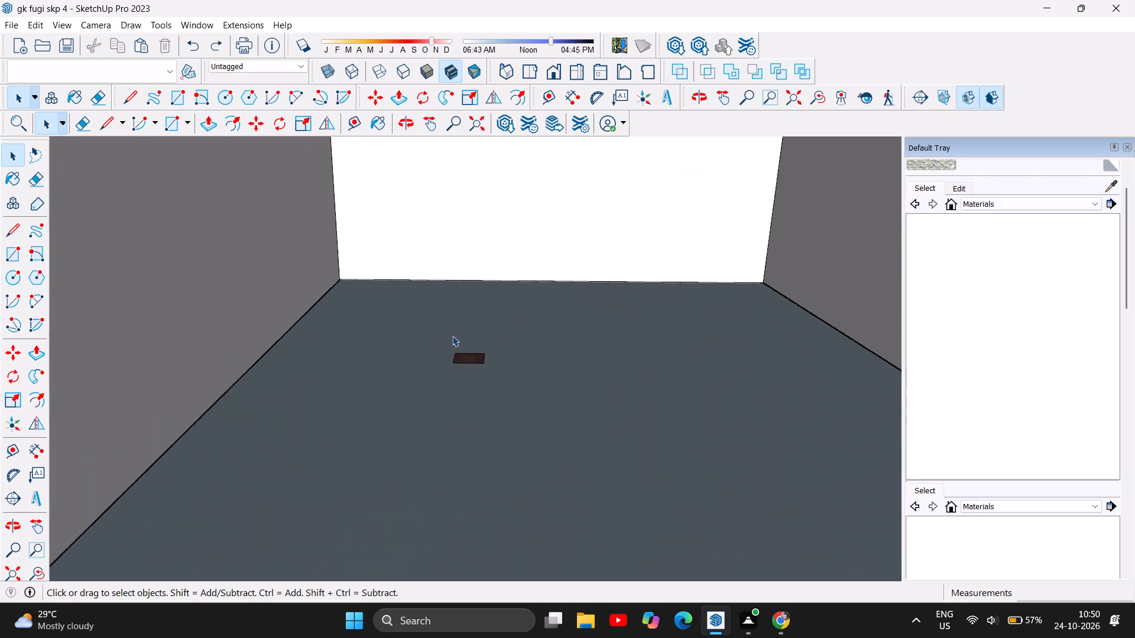
scroll(452, 336, up, 9)
click(518, 425)
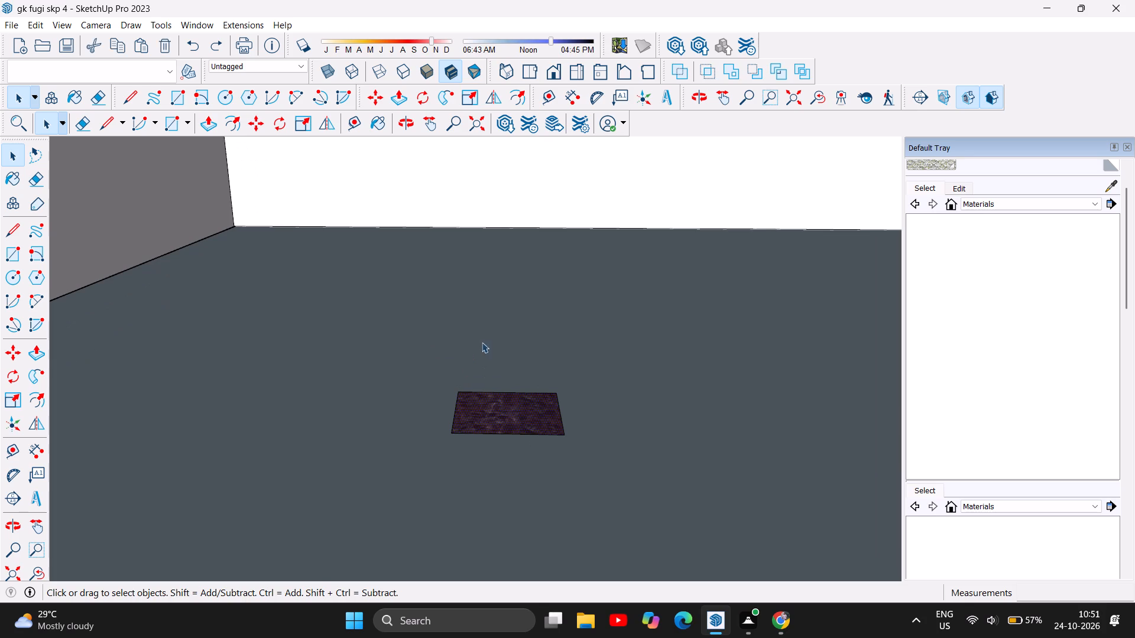
click(27, 159)
drag(443, 408, 456, 383)
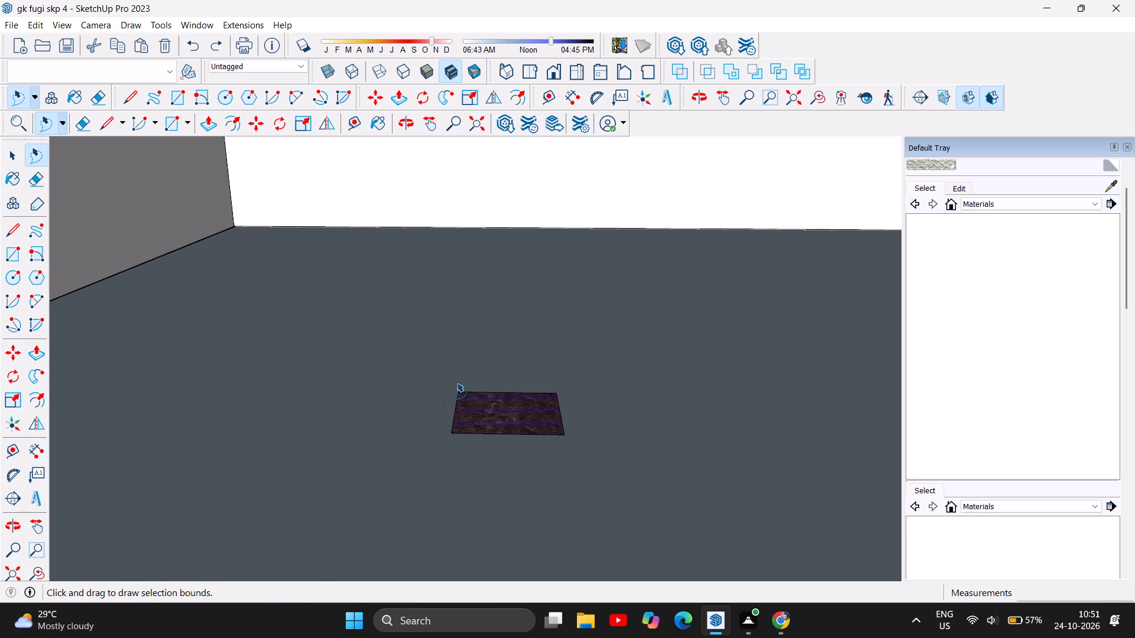
drag(456, 383, 434, 466)
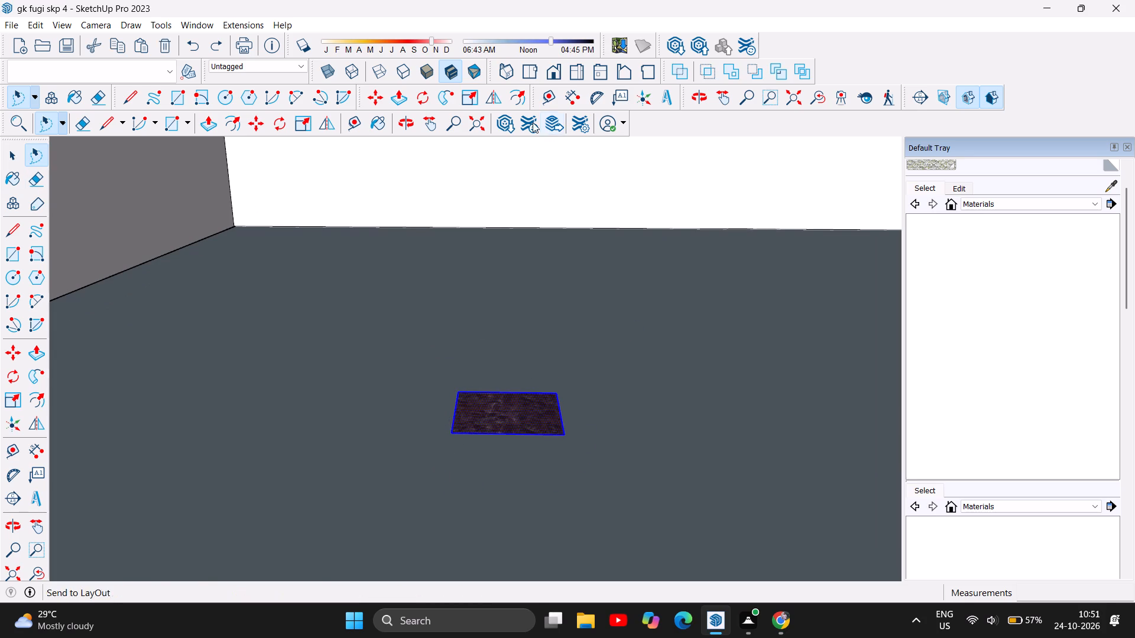
click(377, 101)
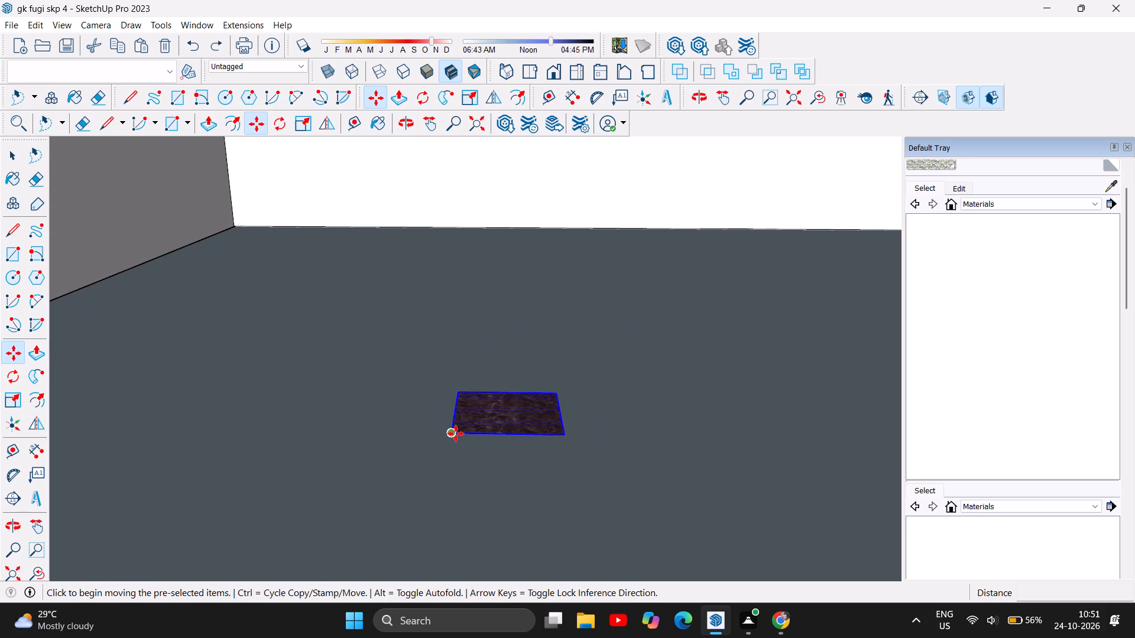
click(453, 434)
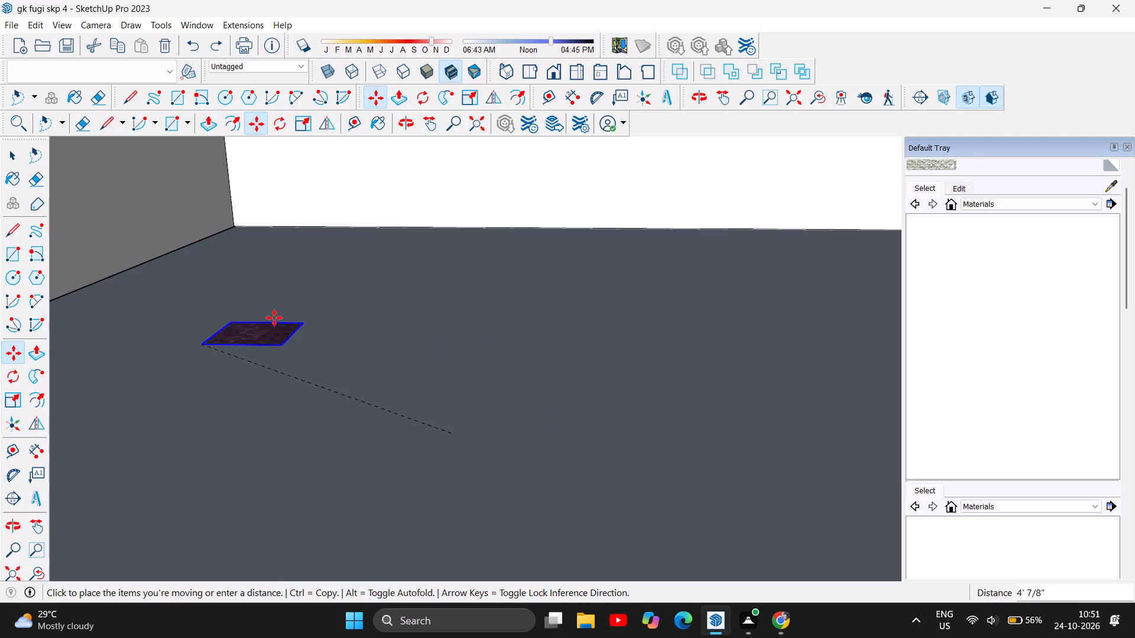
click(212, 233)
Slide the marble tile about 5 3/8" along the green axis until it meets the back wall at the room's corner.
scroll(264, 227, up, 6)
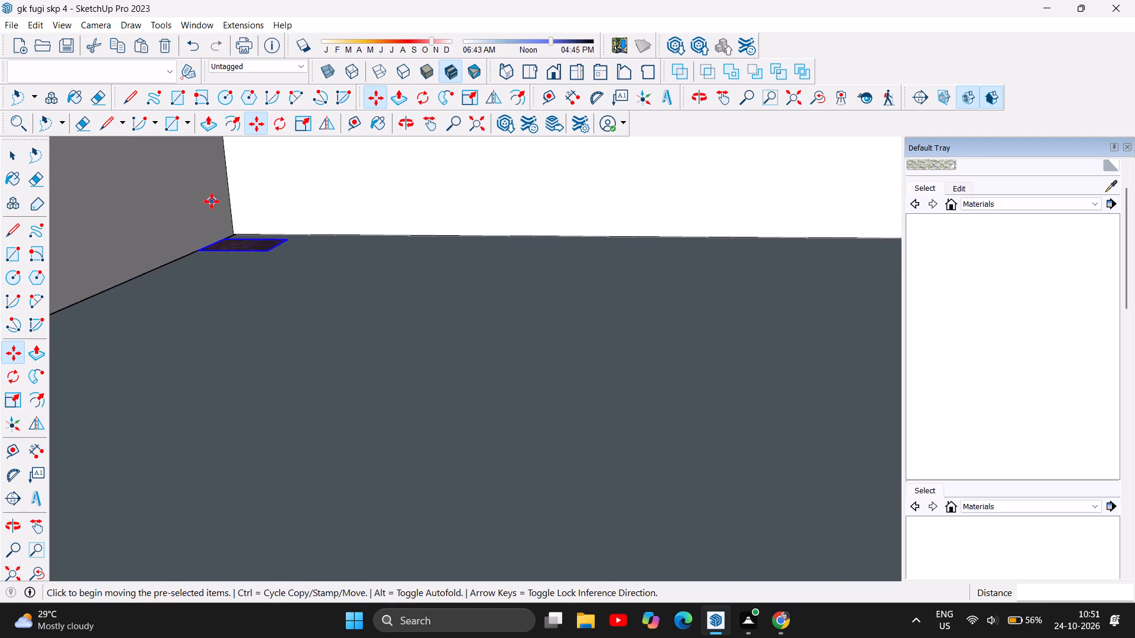
scroll(212, 201, up, 9)
scroll(253, 240, up, 5)
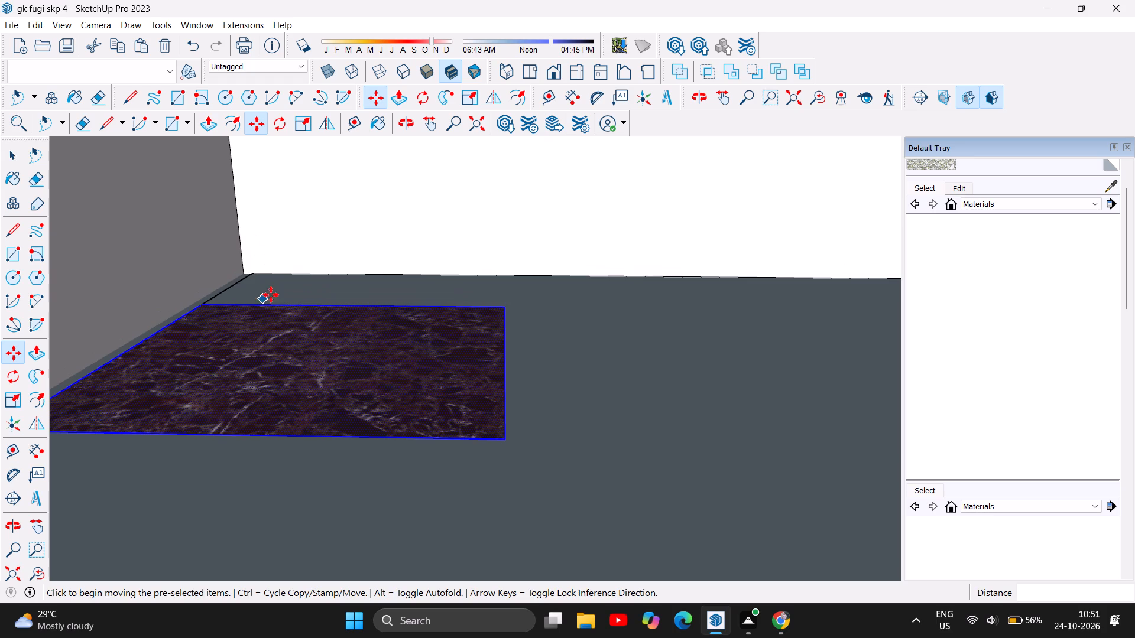
scroll(312, 274, down, 3)
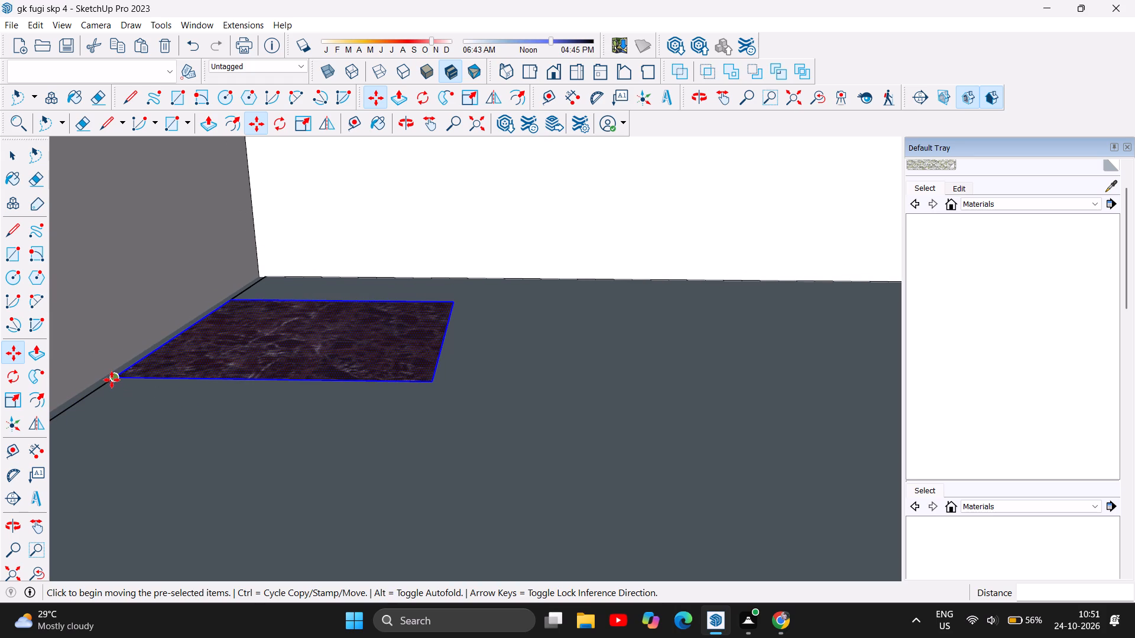
drag(112, 380, 163, 341)
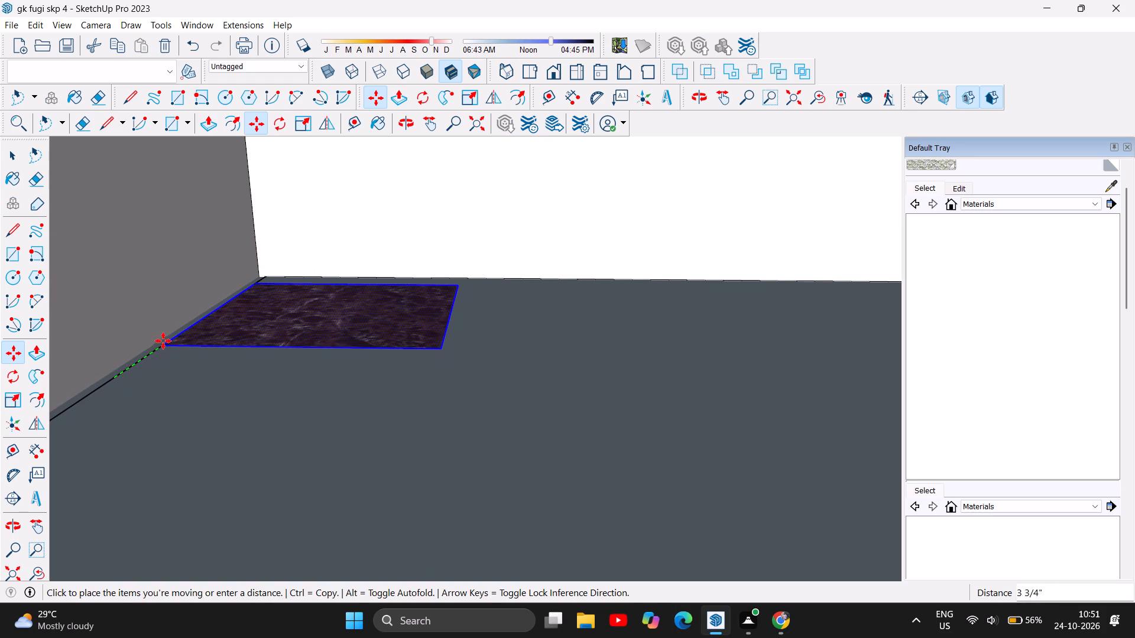
drag(163, 341, 173, 328)
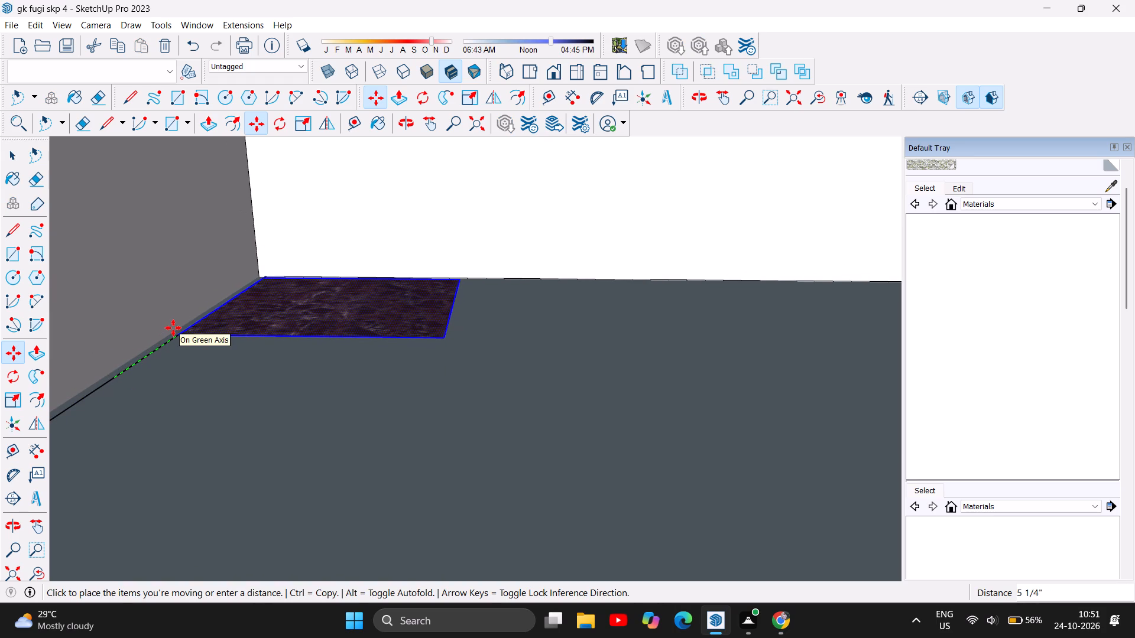
drag(173, 328, 175, 328)
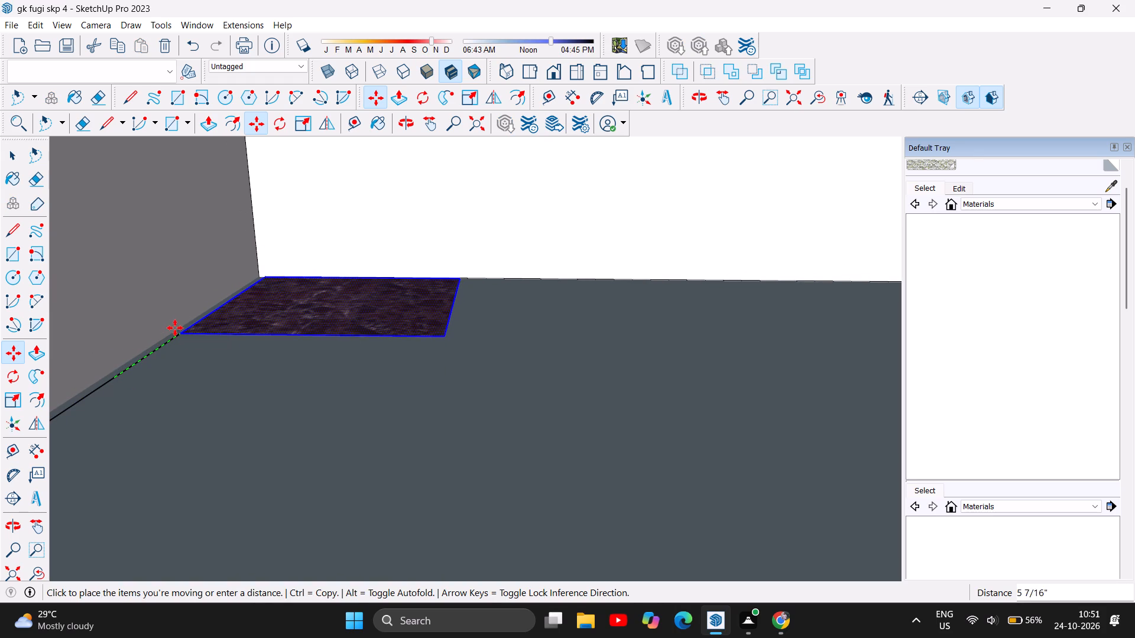
drag(175, 328, 174, 327)
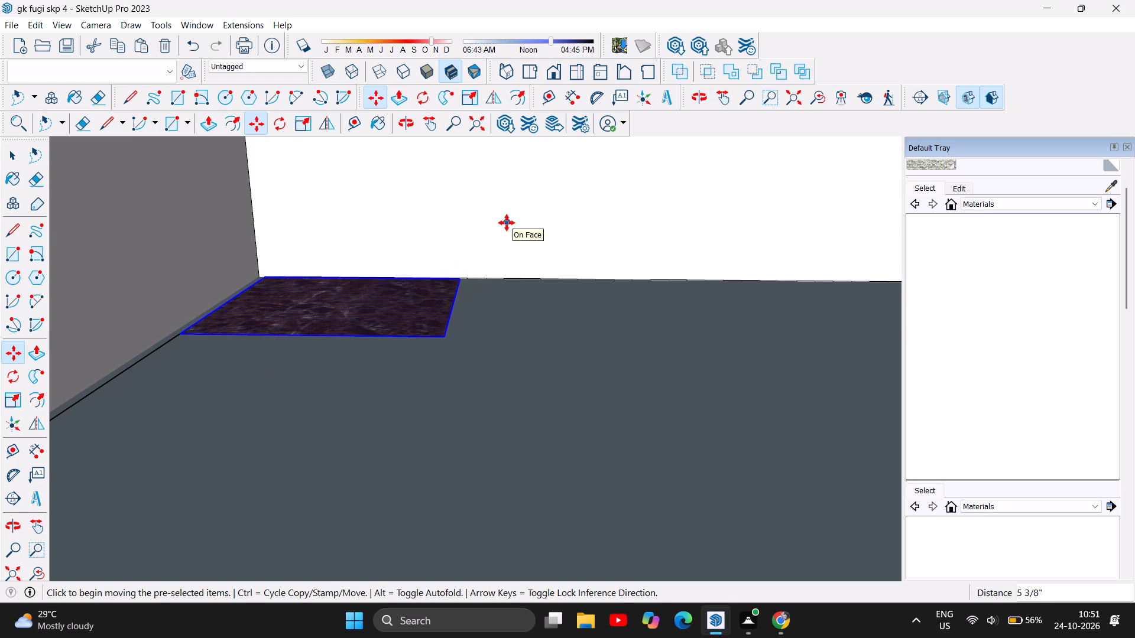
Enlarge the marble tile uniformly twice from the room's back corner, the first time by a factor of about 1.70.
key(b)
key(s)
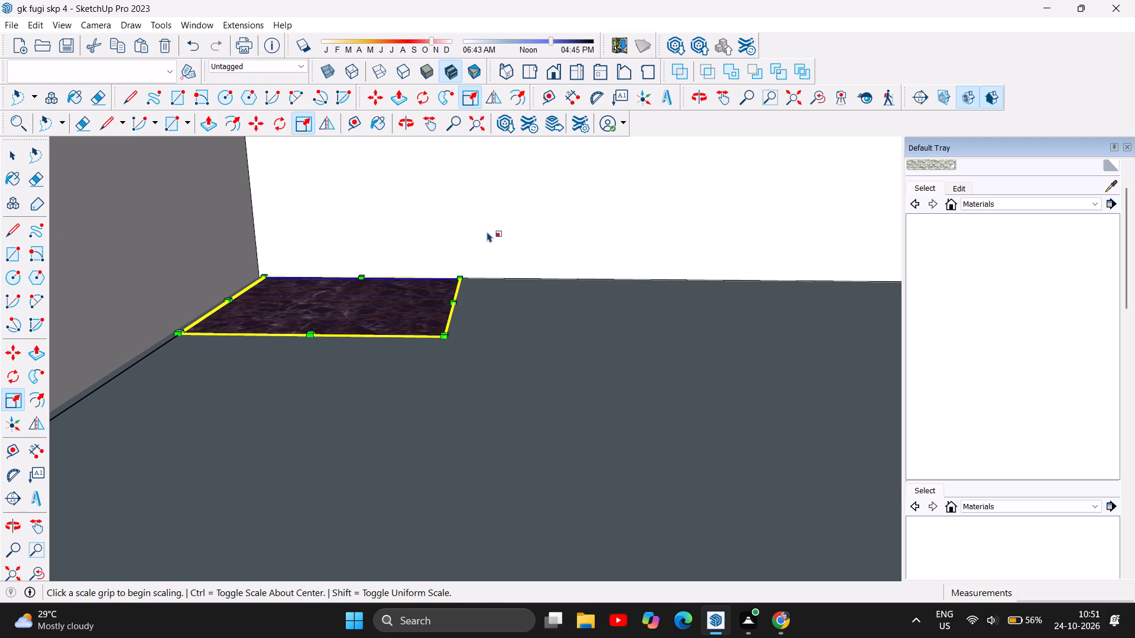
drag(440, 333, 621, 541)
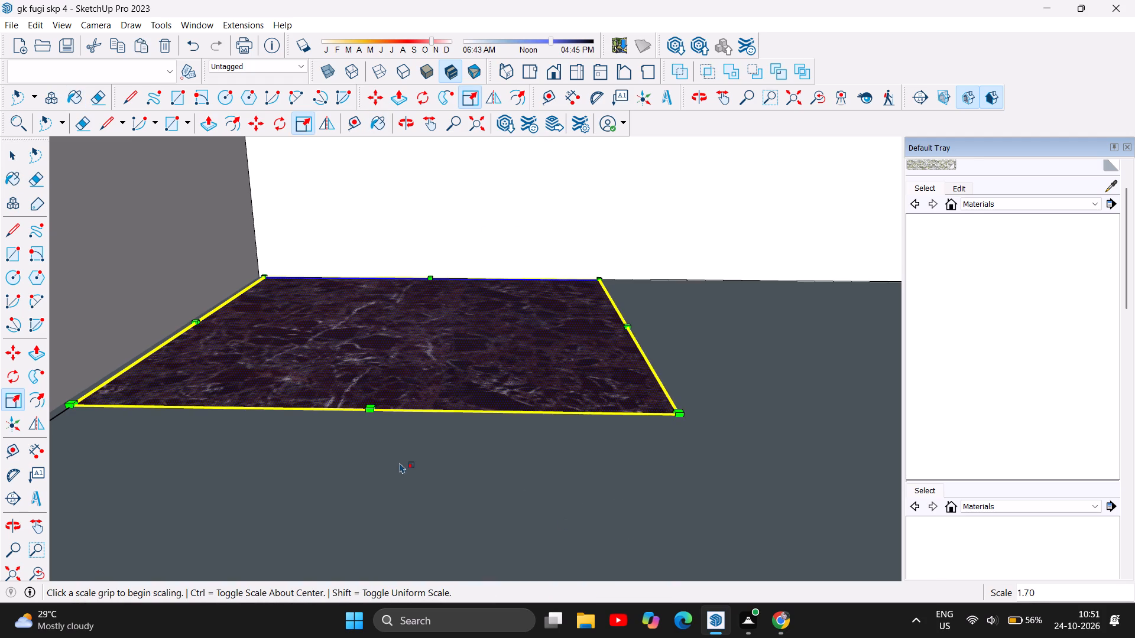
scroll(367, 406, down, 18)
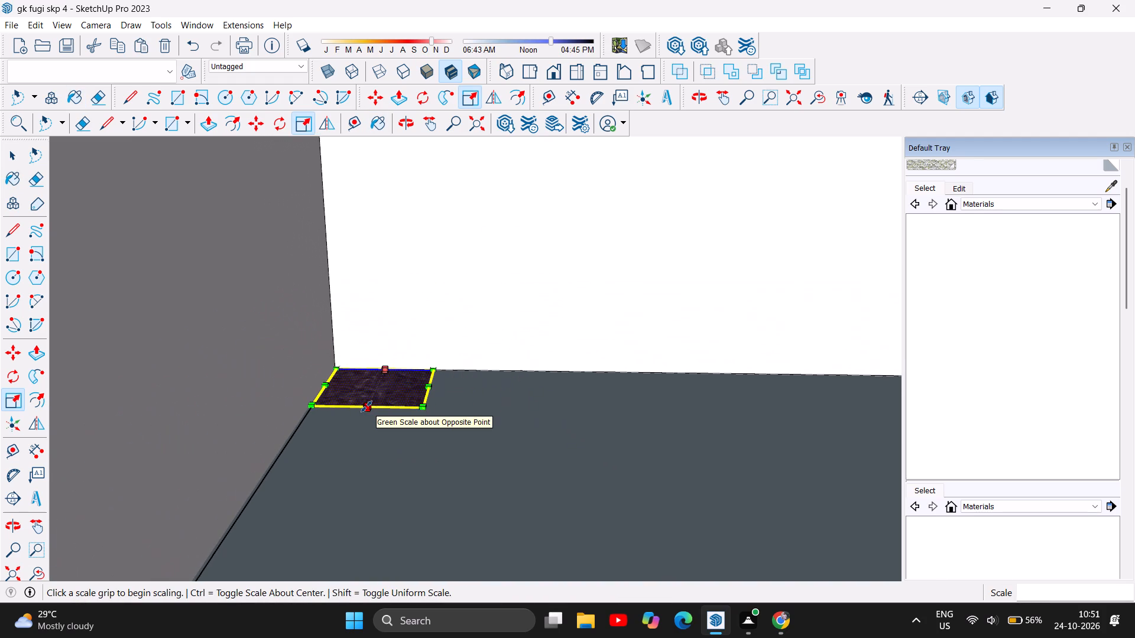
drag(421, 408, 537, 484)
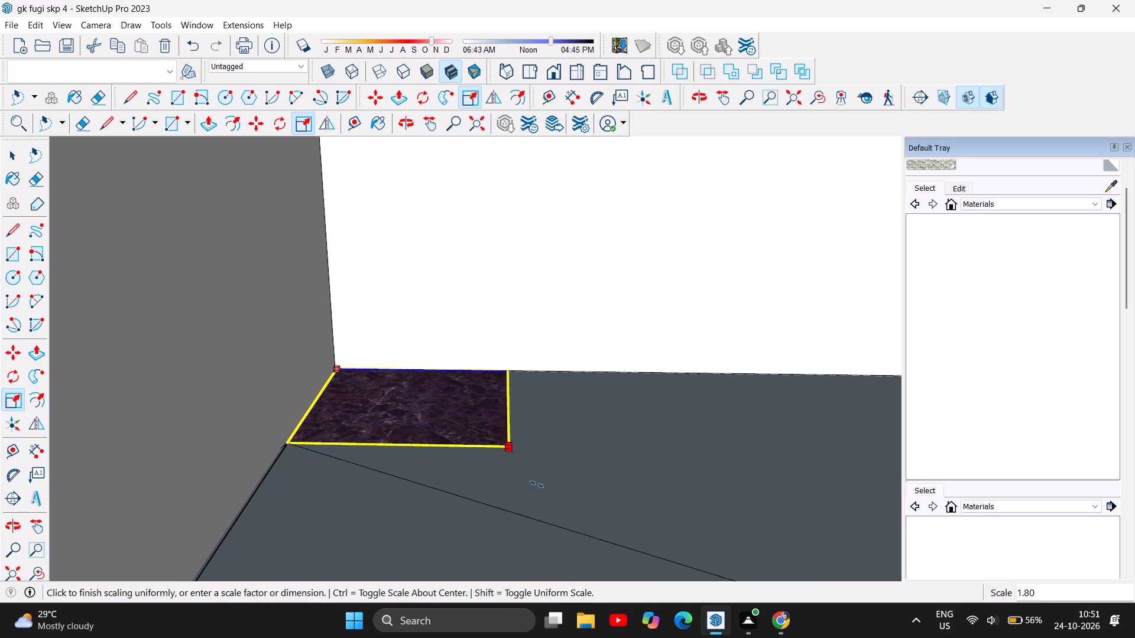
drag(537, 484, 579, 512)
Enlarge the marble tile uniformly from the room's back corner in three passes, the last two about 1.55 and 1.05, until it spans the room's width.
scroll(383, 415, down, 12)
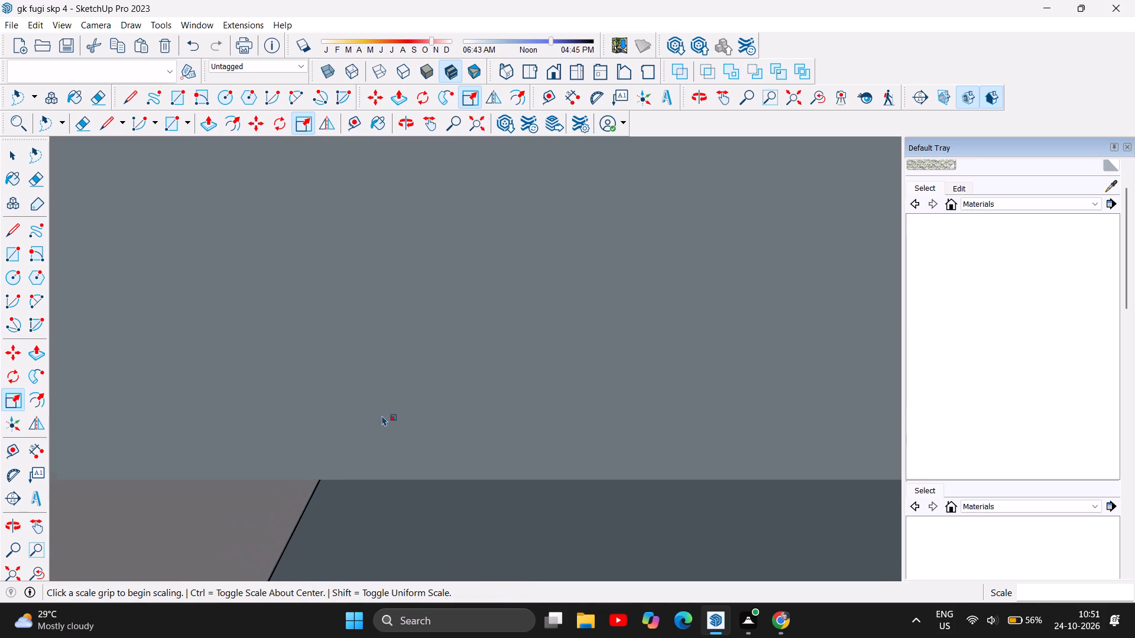
scroll(323, 373, down, 12)
scroll(395, 367, down, 2)
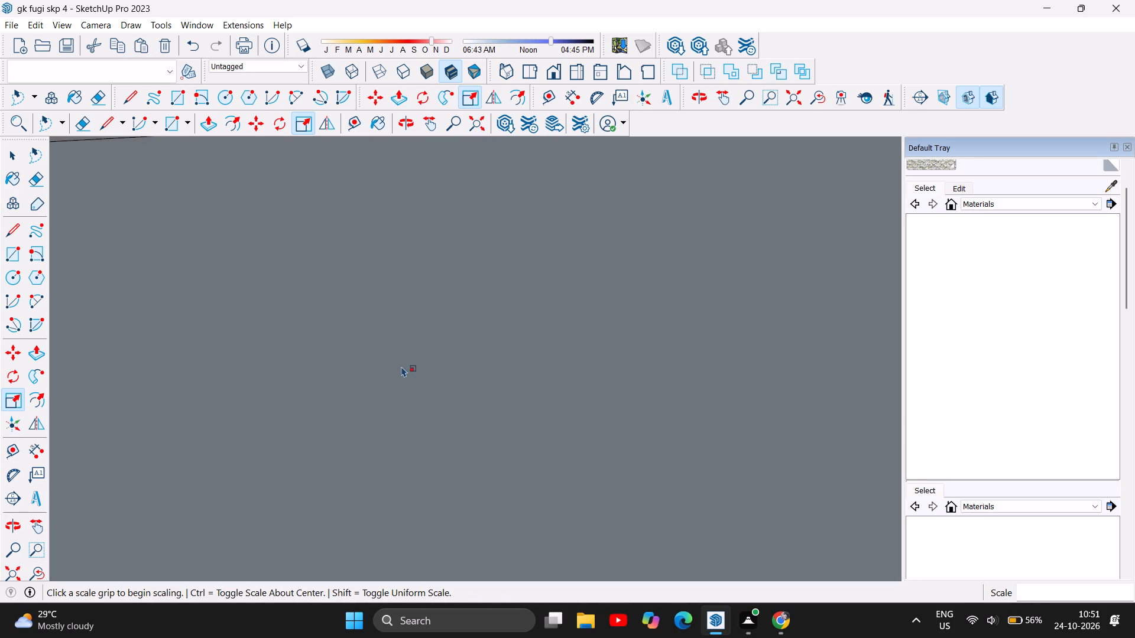
scroll(401, 366, down, 2)
scroll(545, 389, down, 6)
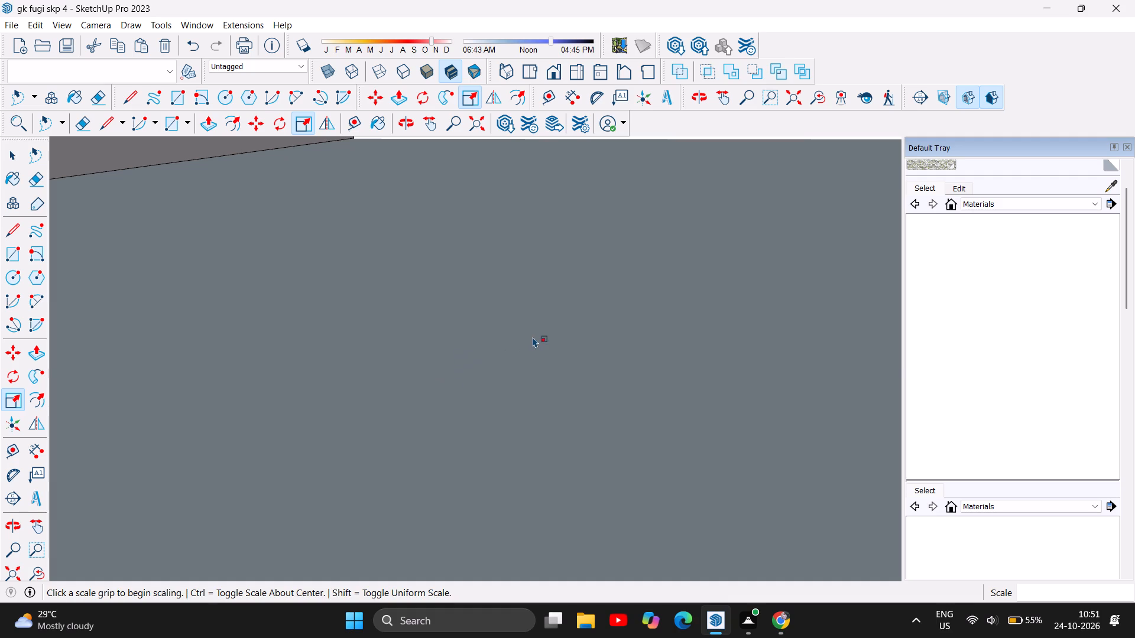
scroll(533, 337, down, 14)
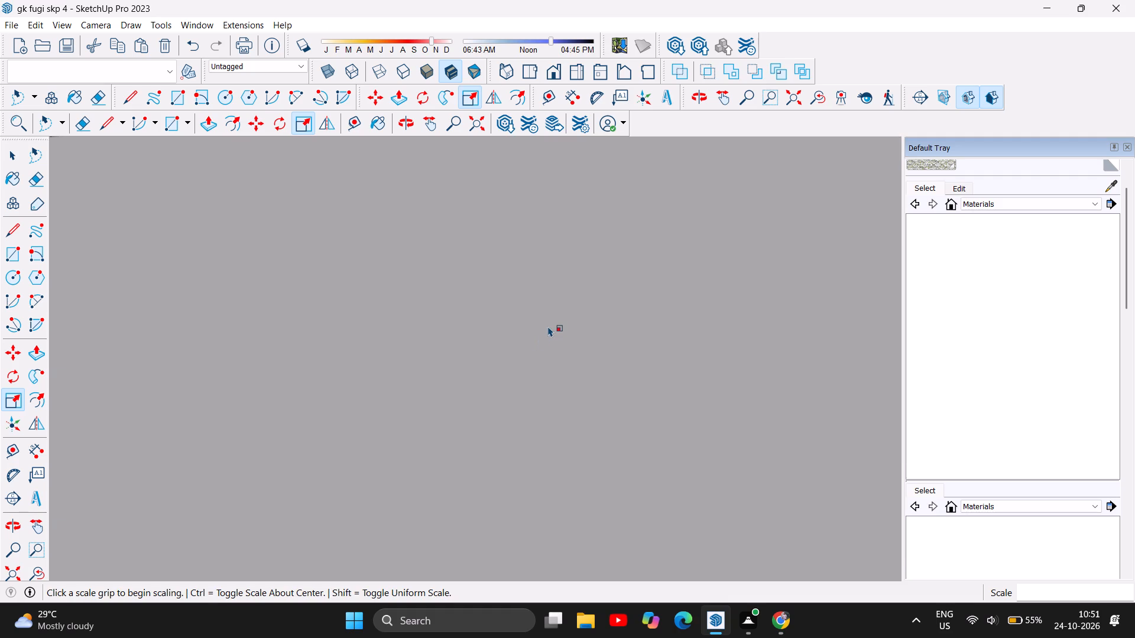
scroll(548, 326, down, 1)
scroll(501, 196, down, 5)
scroll(415, 290, down, 20)
scroll(430, 312, down, 3)
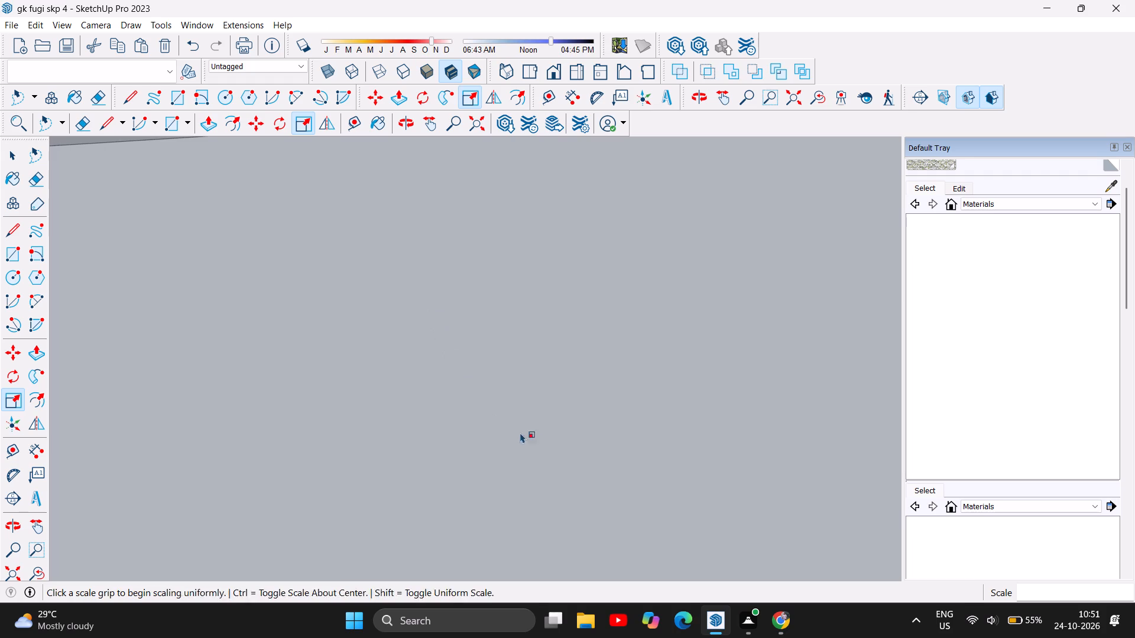
scroll(525, 436, down, 10)
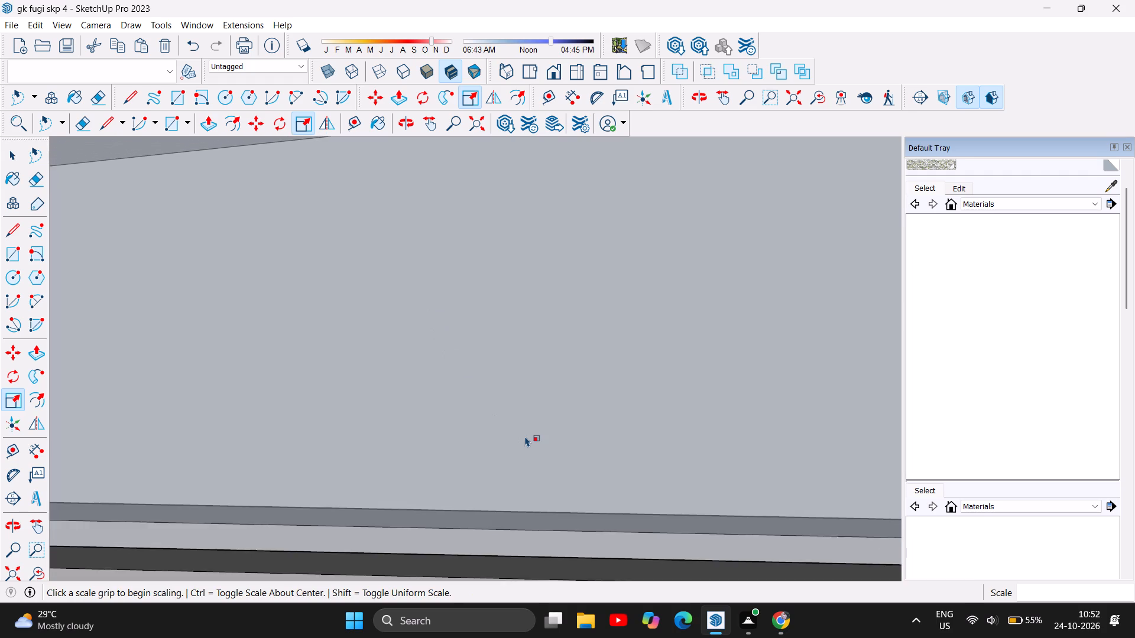
scroll(525, 436, down, 20)
scroll(525, 436, down, 7)
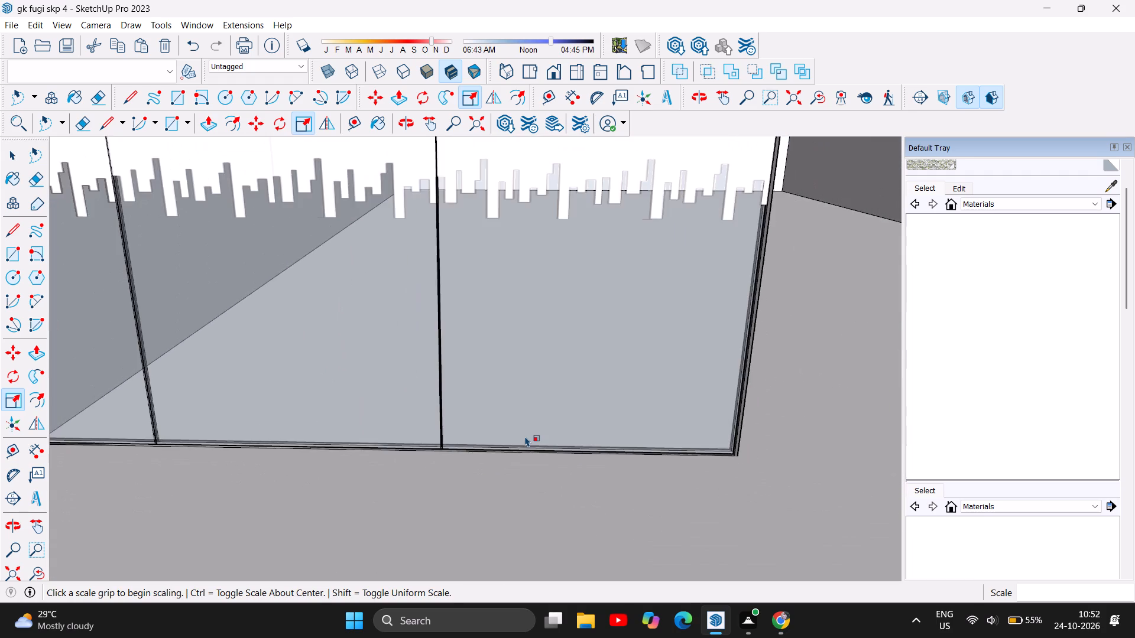
scroll(525, 436, down, 8)
scroll(422, 372, down, 6)
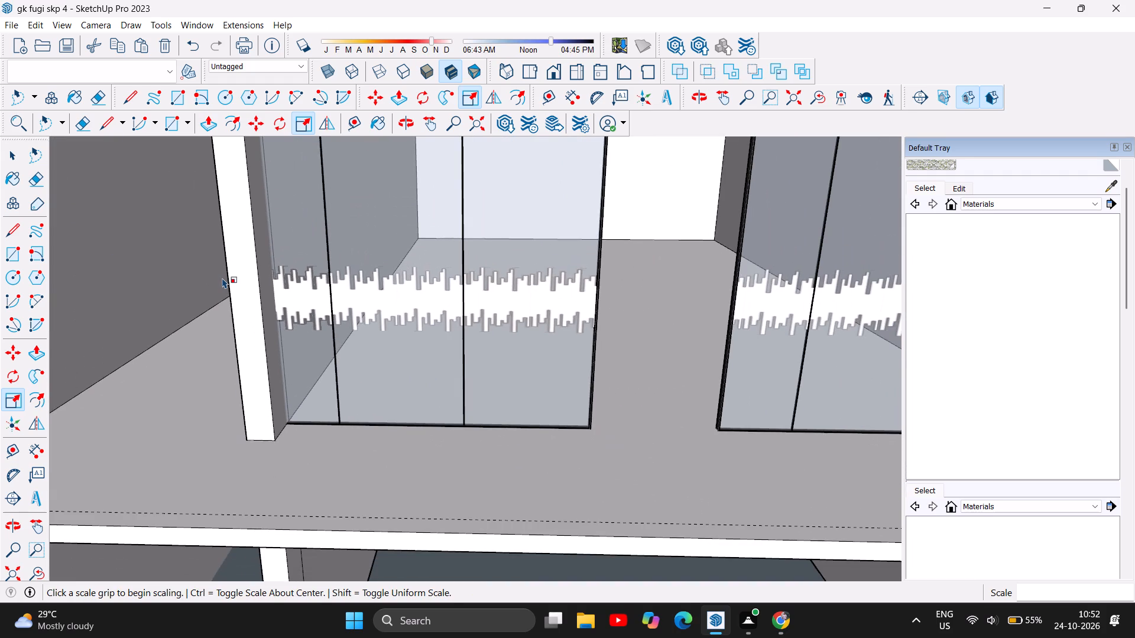
scroll(222, 278, down, 15)
scroll(360, 552, up, 7)
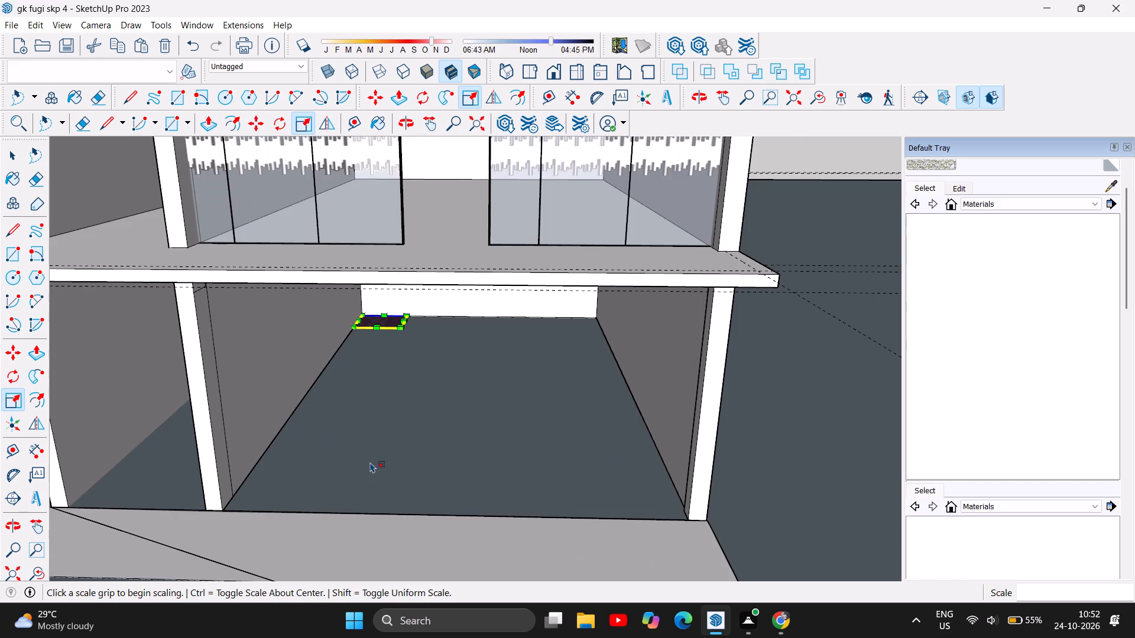
scroll(370, 462, up, 6)
scroll(409, 300, up, 4)
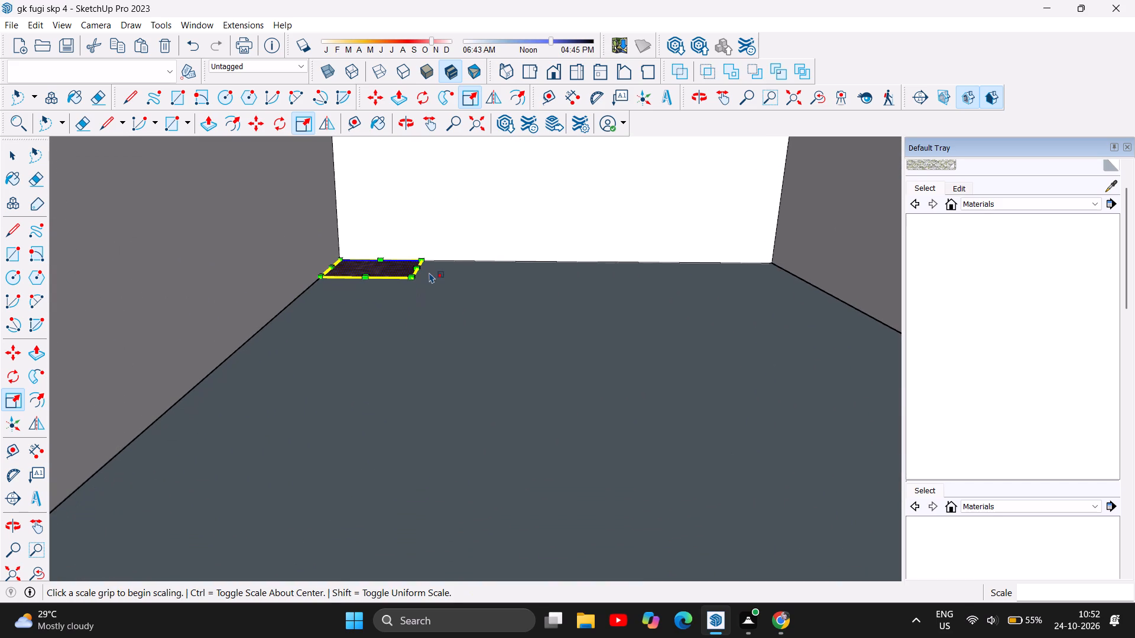
drag(414, 281, 500, 336)
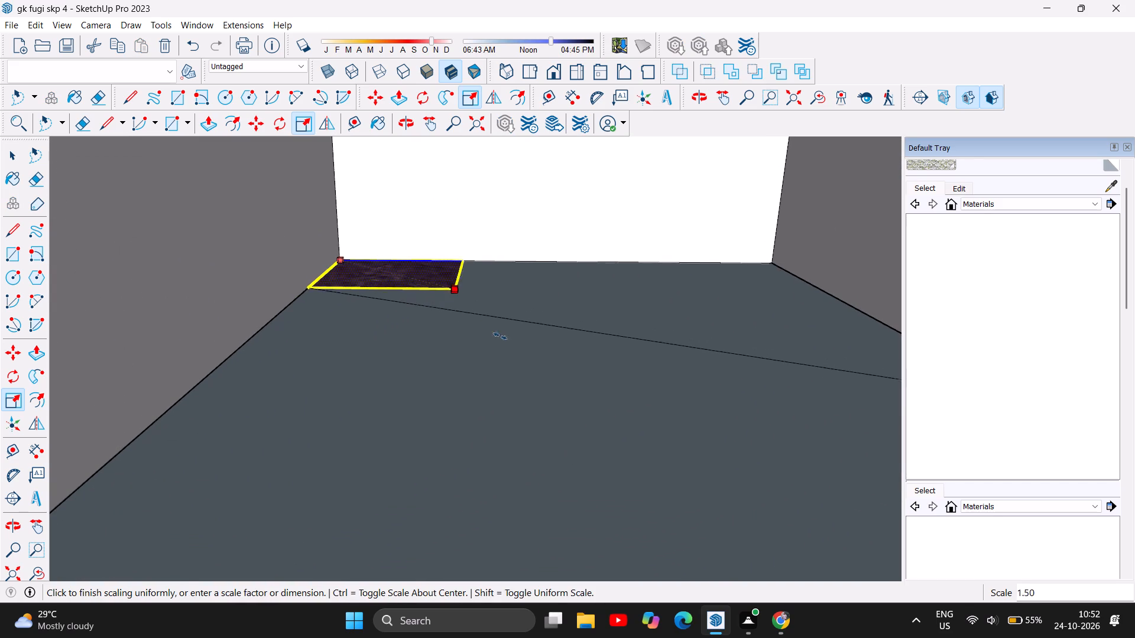
drag(500, 336, 627, 425)
scroll(362, 375, down, 3)
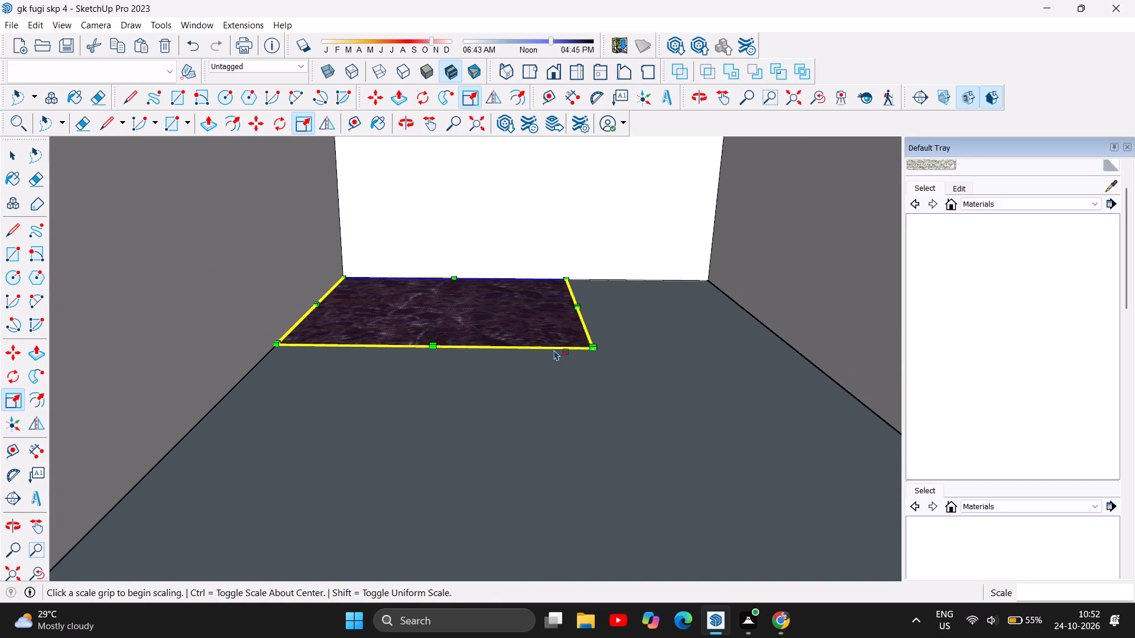
drag(591, 352, 712, 490)
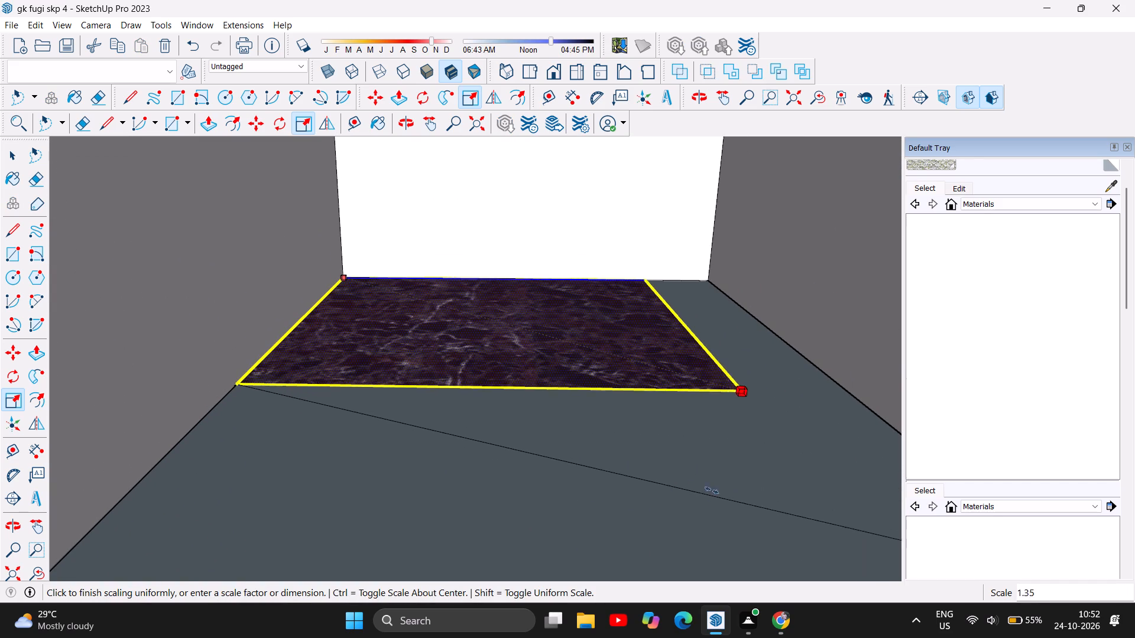
drag(712, 490, 813, 528)
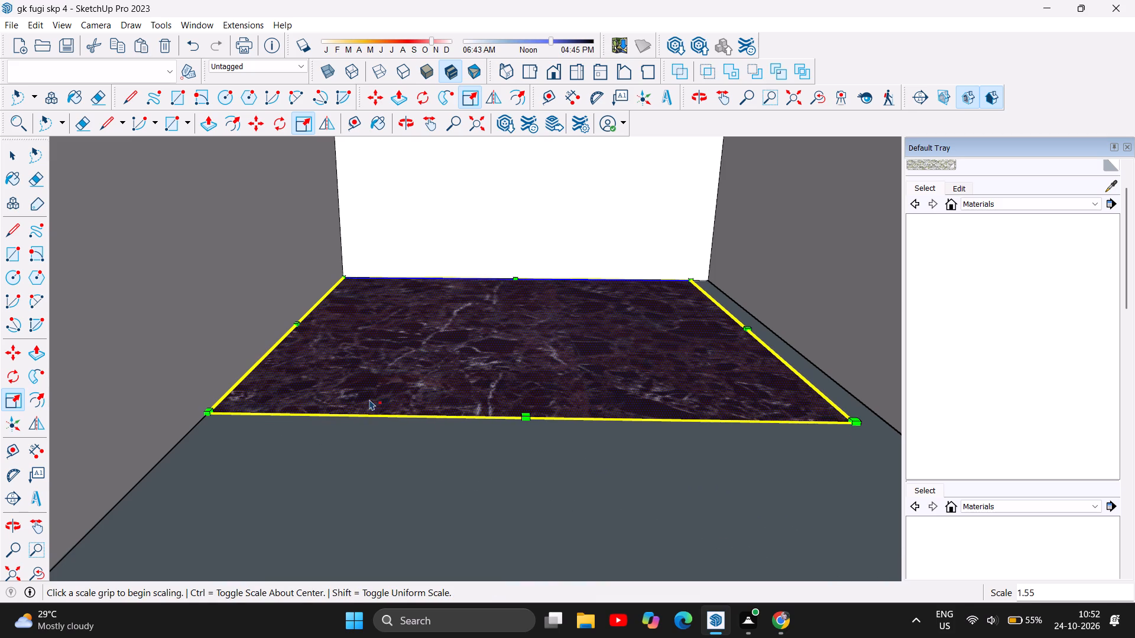
scroll(369, 399, down, 4)
scroll(682, 415, up, 3)
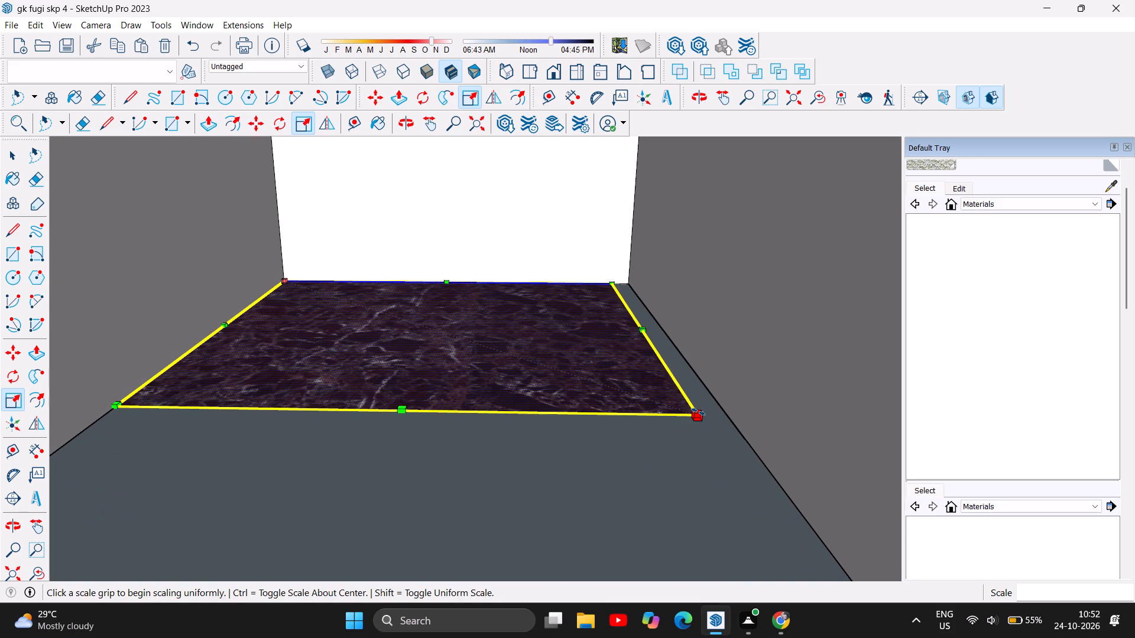
drag(700, 416, 732, 443)
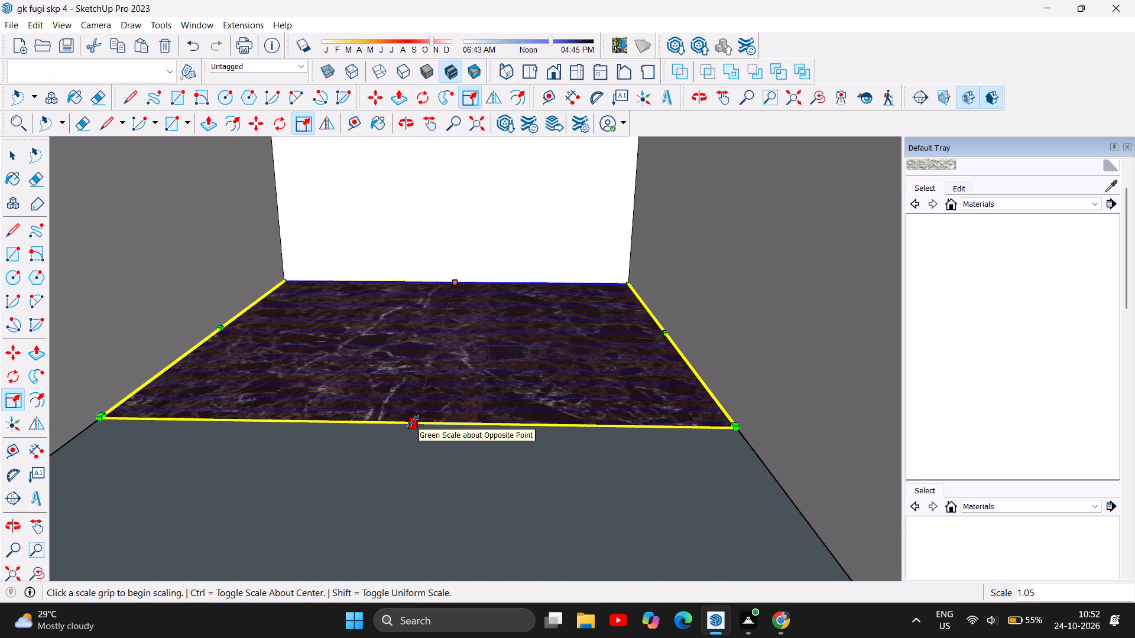
Stretch the marble tile along the green axis by about 1.22, then about 1.30, to the room's open front edge, and clear the selection.
drag(414, 420, 414, 496)
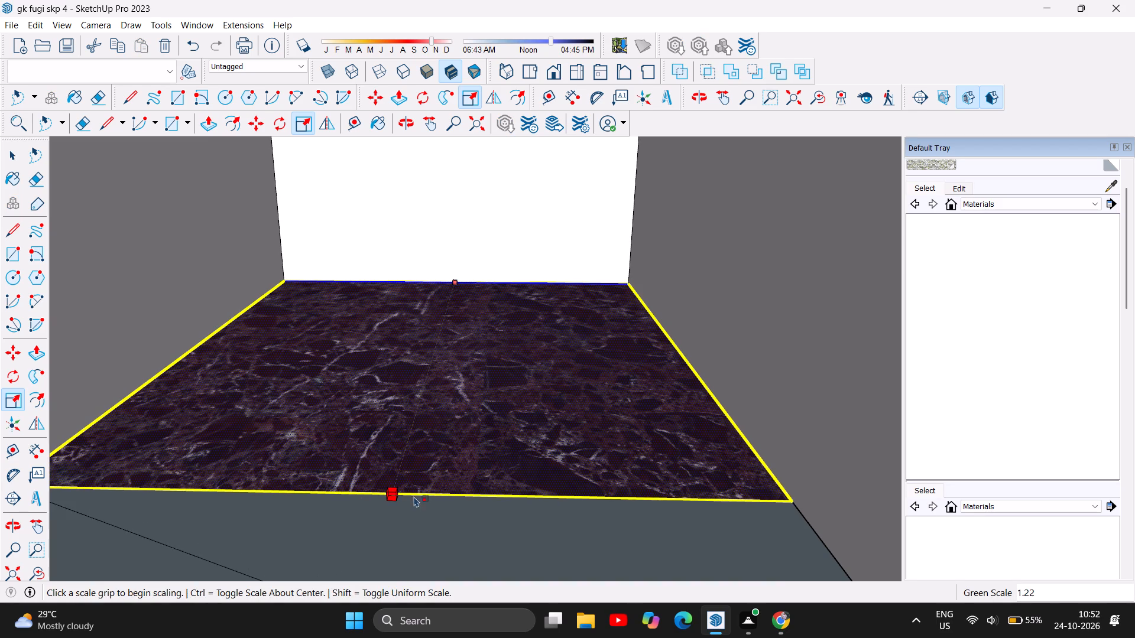
scroll(436, 406, down, 5)
scroll(405, 459, up, 1)
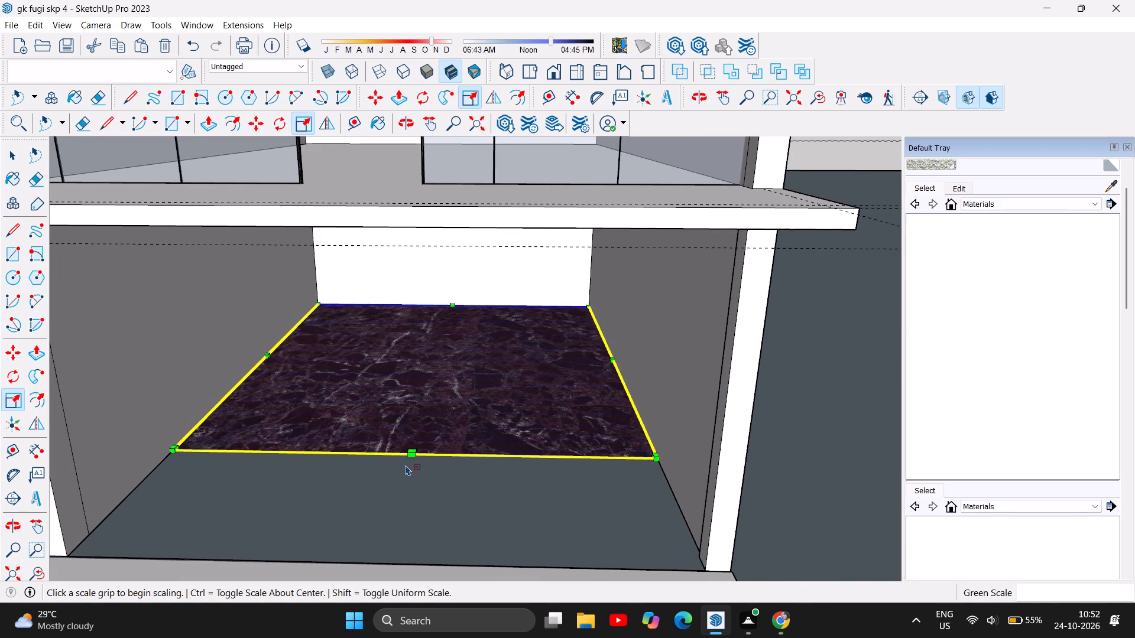
drag(409, 457, 398, 544)
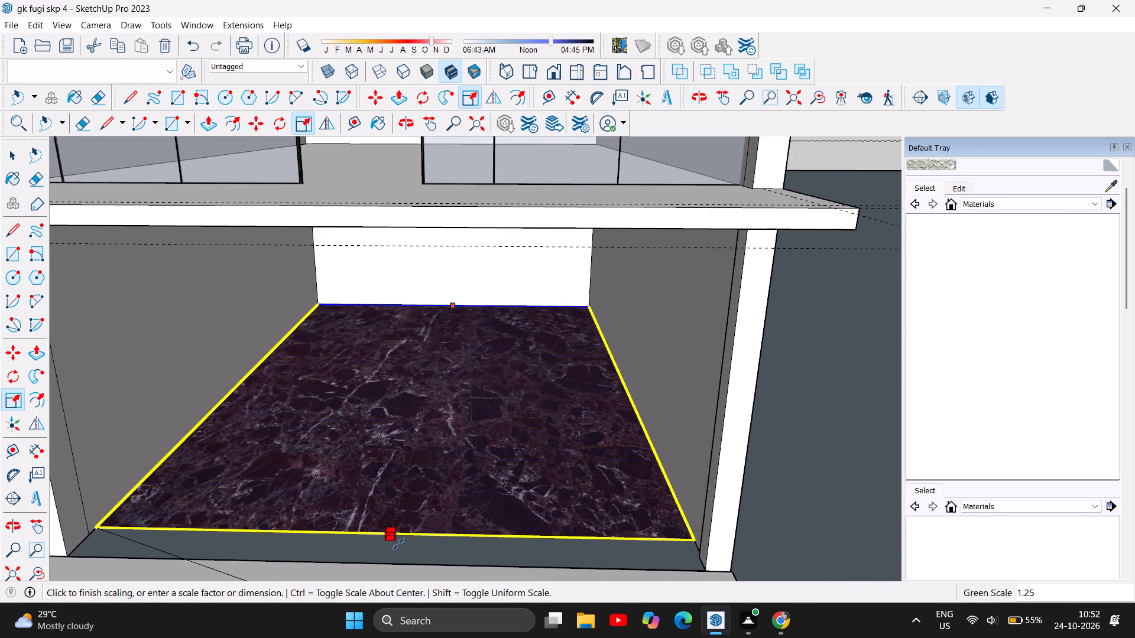
drag(398, 544, 393, 561)
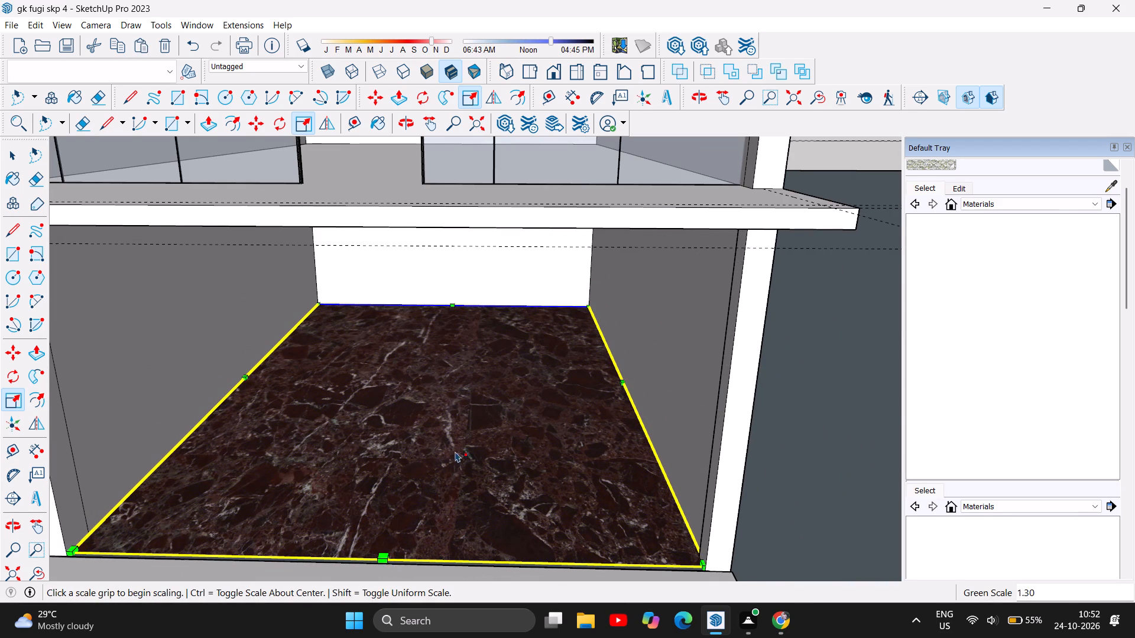
scroll(459, 450, up, 4)
scroll(459, 450, down, 10)
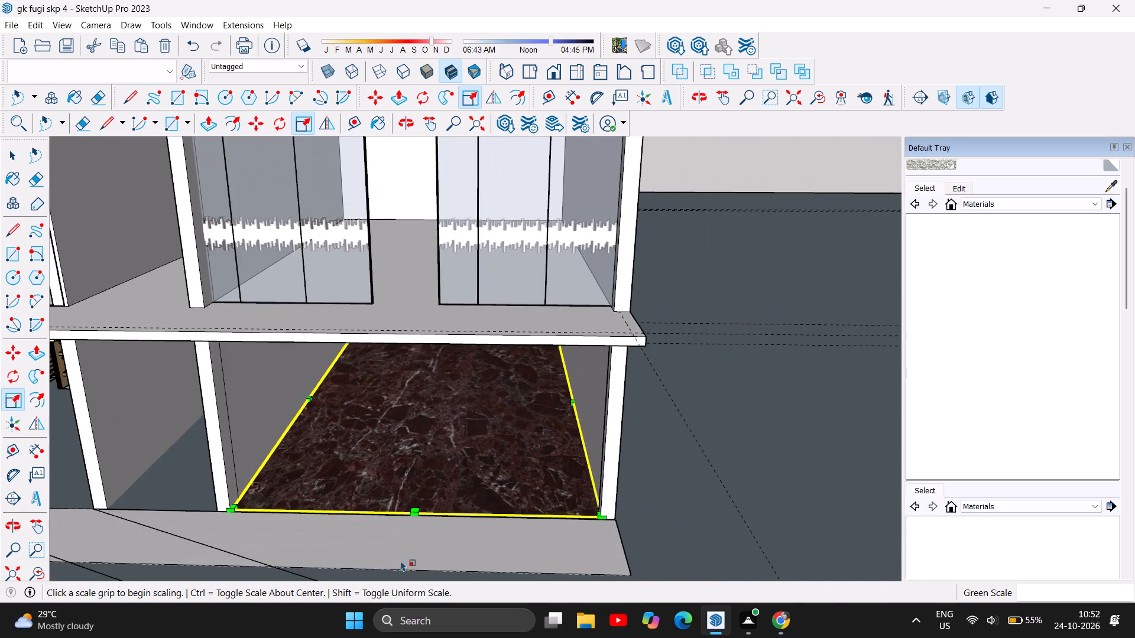
scroll(400, 562, up, 7)
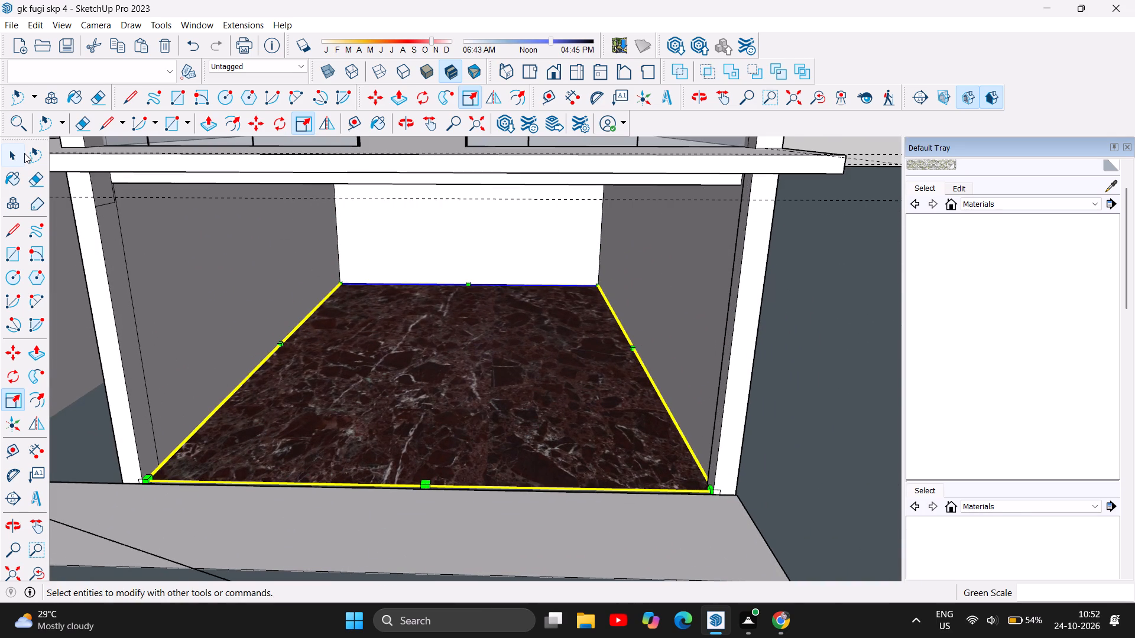
click(14, 162)
scroll(307, 378, down, 6)
scroll(364, 420, down, 8)
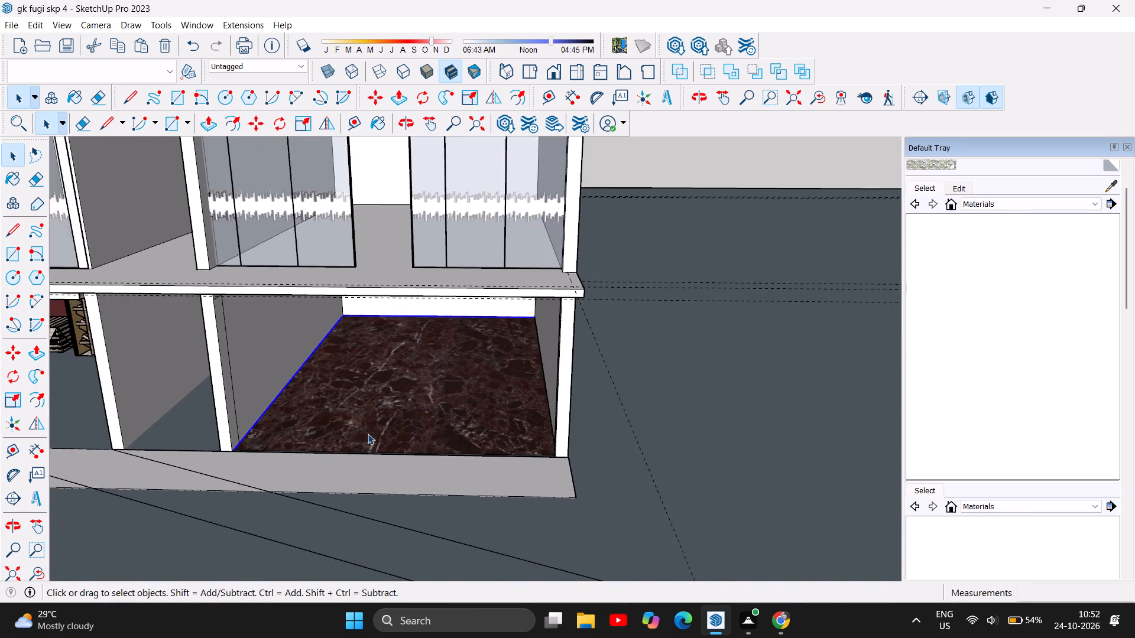
scroll(371, 440, down, 7)
click(672, 174)
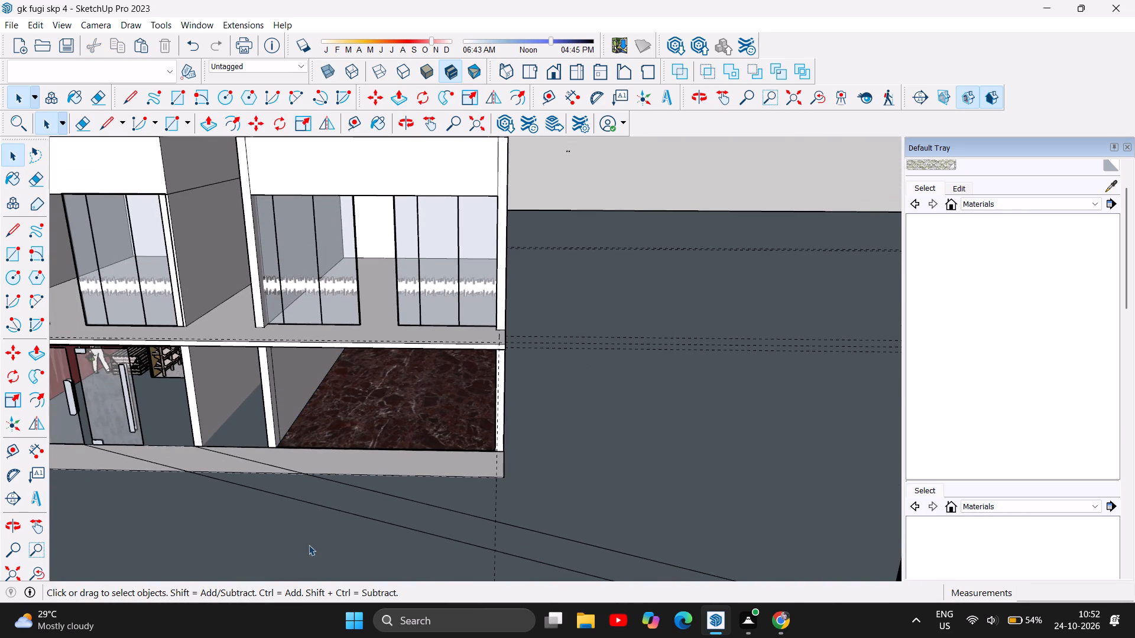
Examine the marble floor's texture and its fit against the room's walls and front edge, up close and from a distance.
scroll(323, 520, up, 6)
scroll(390, 416, up, 7)
scroll(439, 390, up, 7)
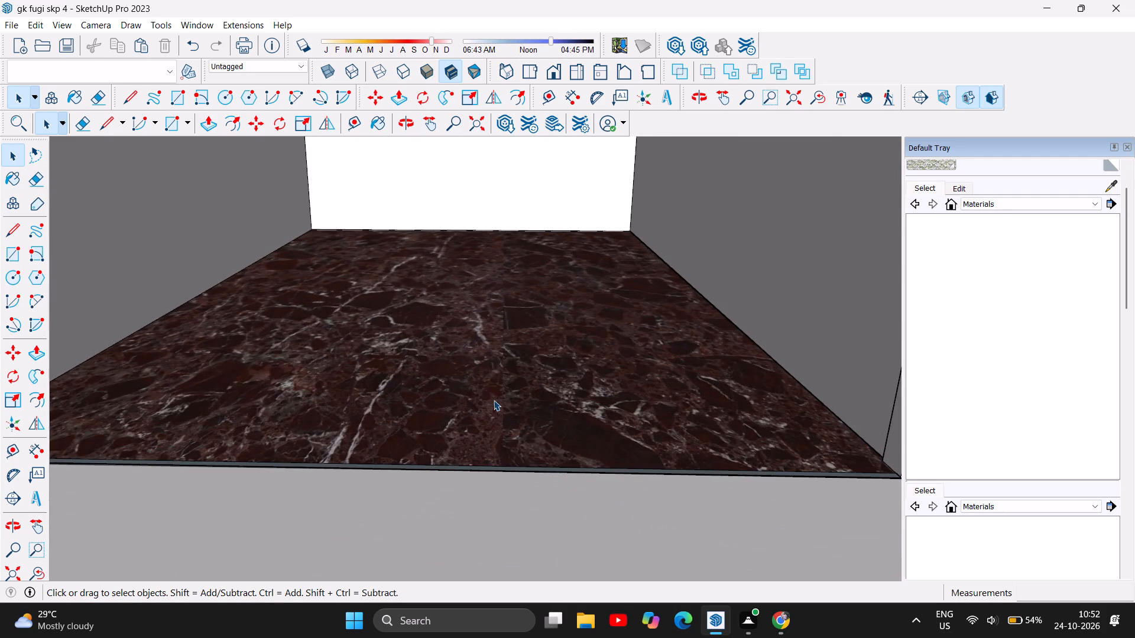
scroll(494, 400, up, 7)
scroll(494, 400, down, 14)
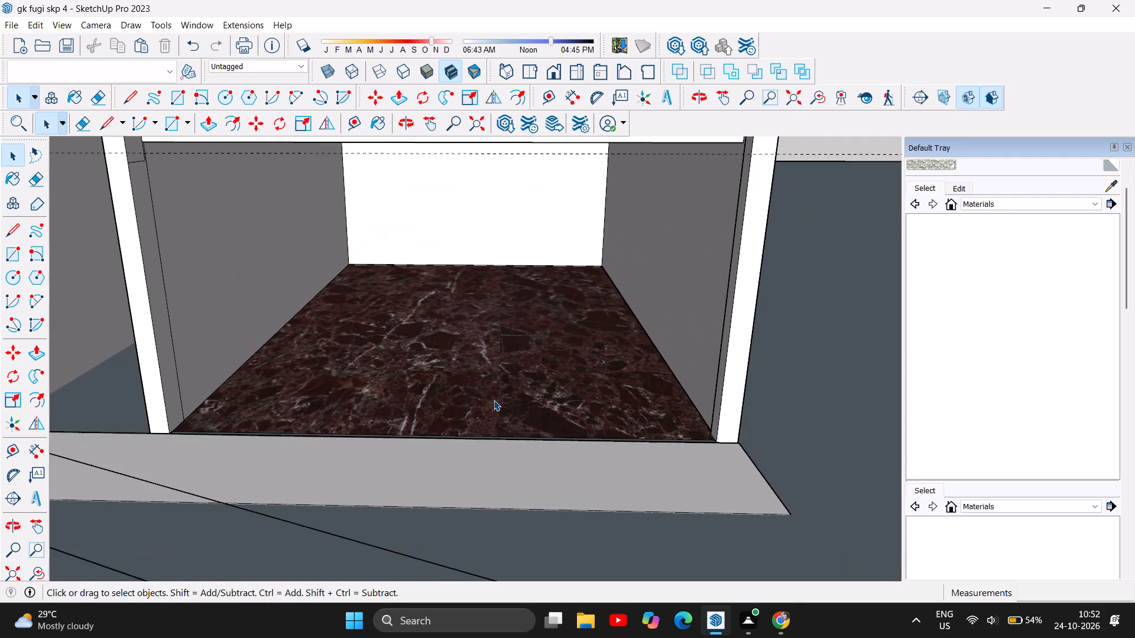
scroll(494, 400, down, 20)
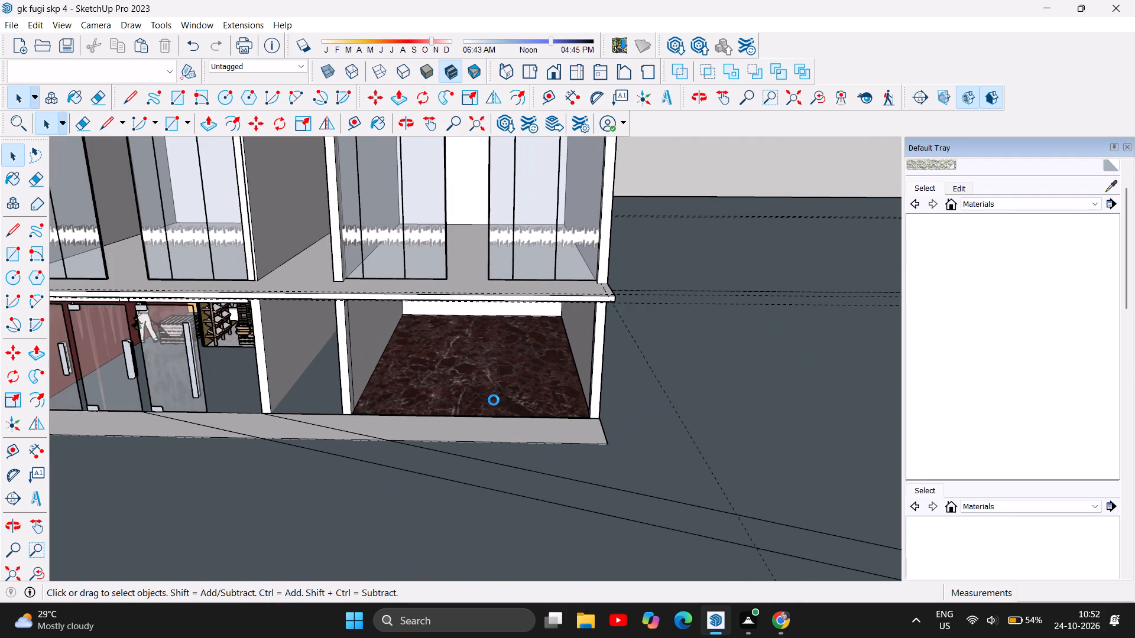
scroll(494, 400, up, 14)
scroll(483, 414, up, 13)
scroll(524, 268, up, 6)
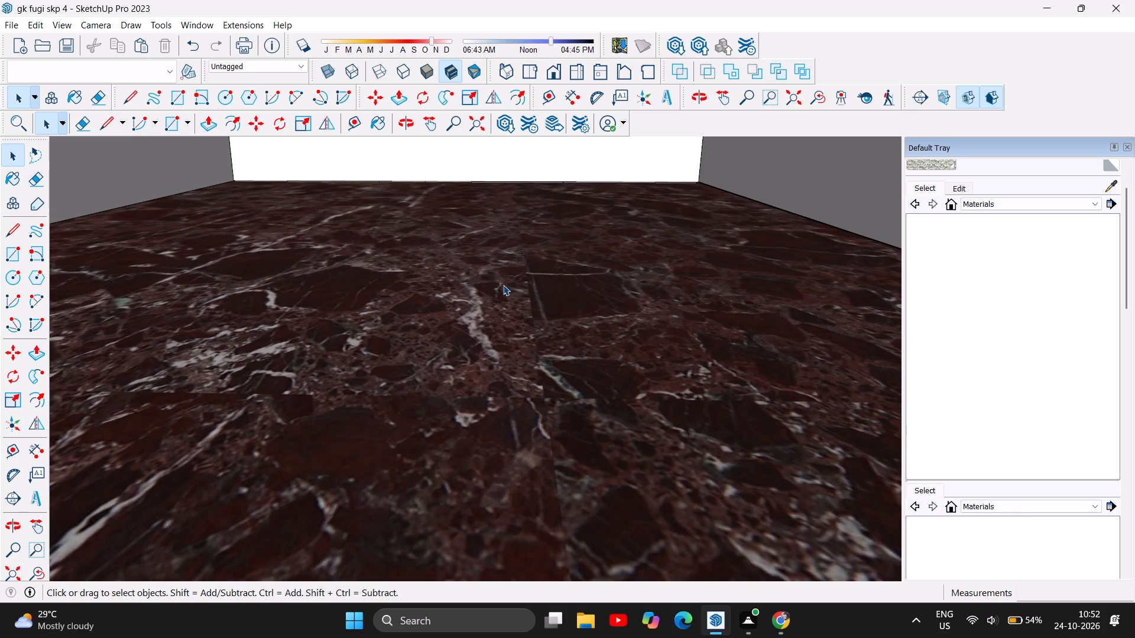
scroll(503, 285, up, 3)
scroll(503, 285, down, 16)
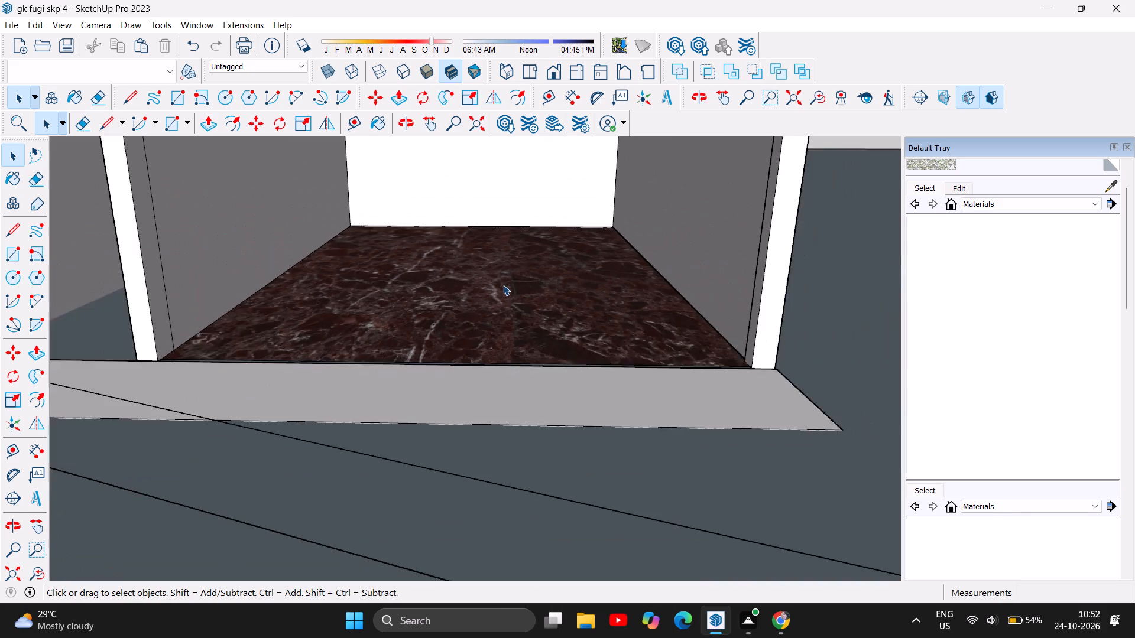
scroll(503, 285, down, 8)
scroll(503, 285, up, 7)
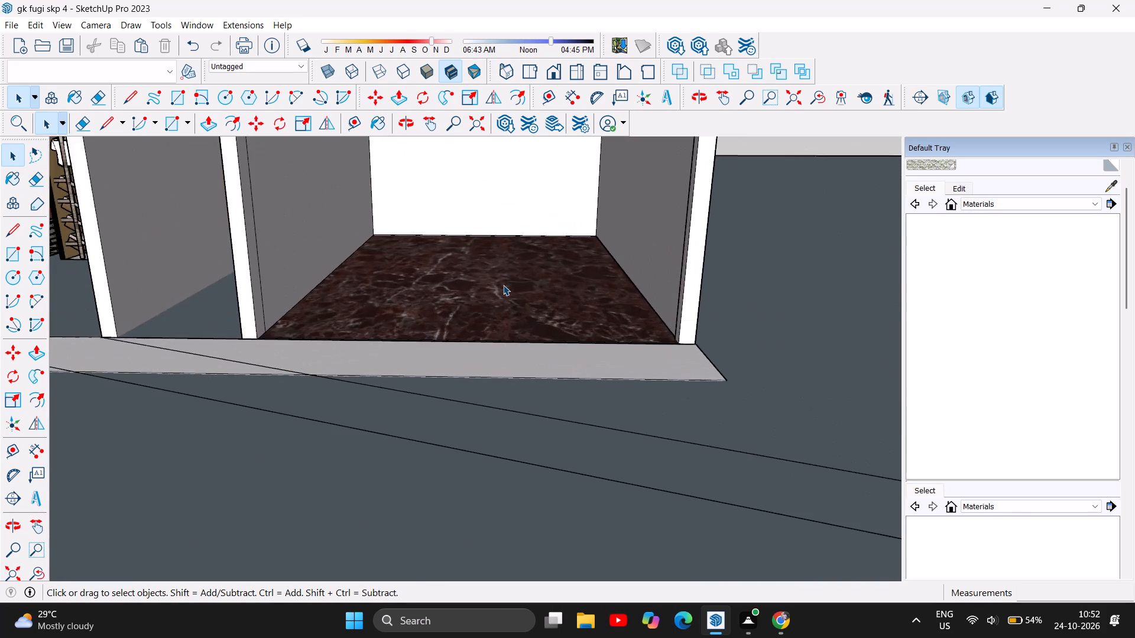
scroll(503, 285, up, 7)
scroll(503, 285, down, 7)
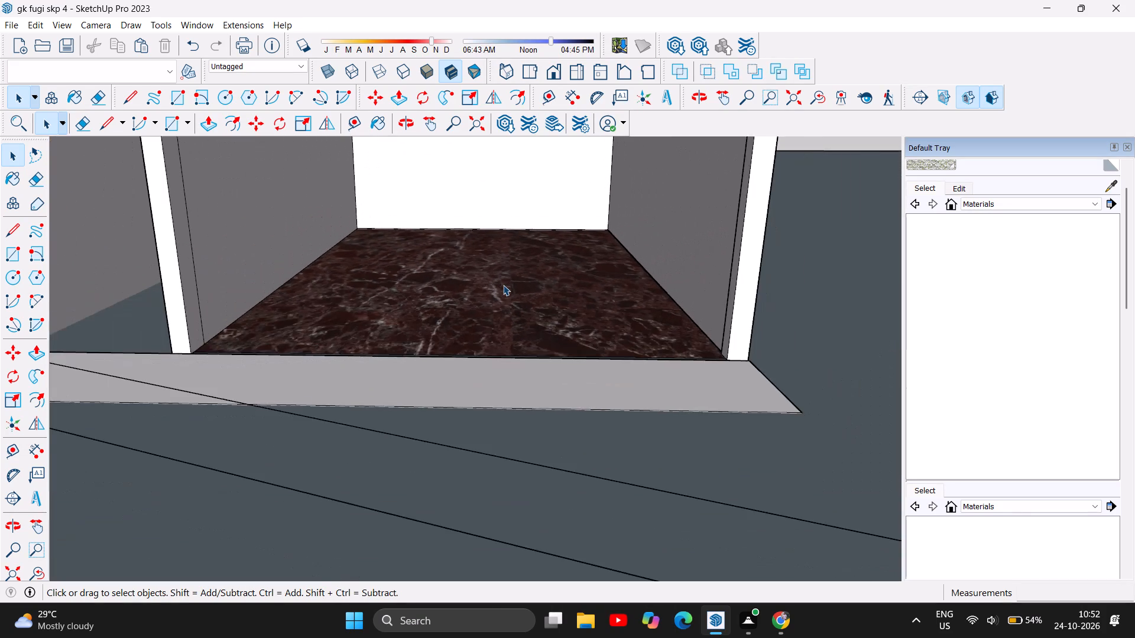
scroll(503, 285, down, 6)
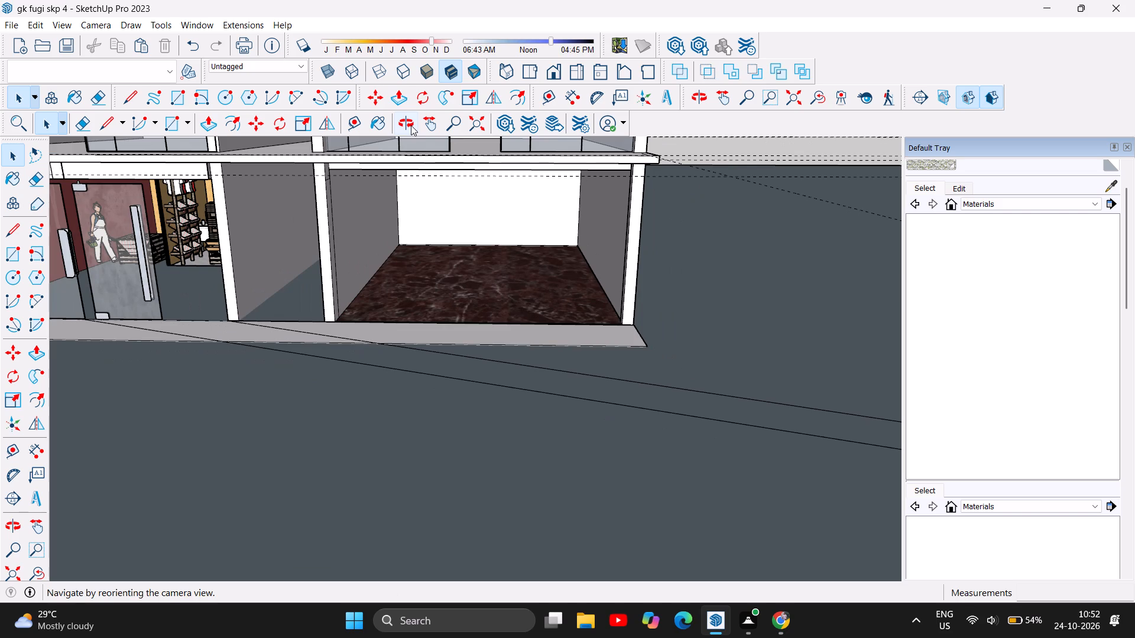
Examine the marble-floored room and the neighbouring glazed shopfront from both sides of the building.
click(411, 125)
drag(508, 310, 356, 343)
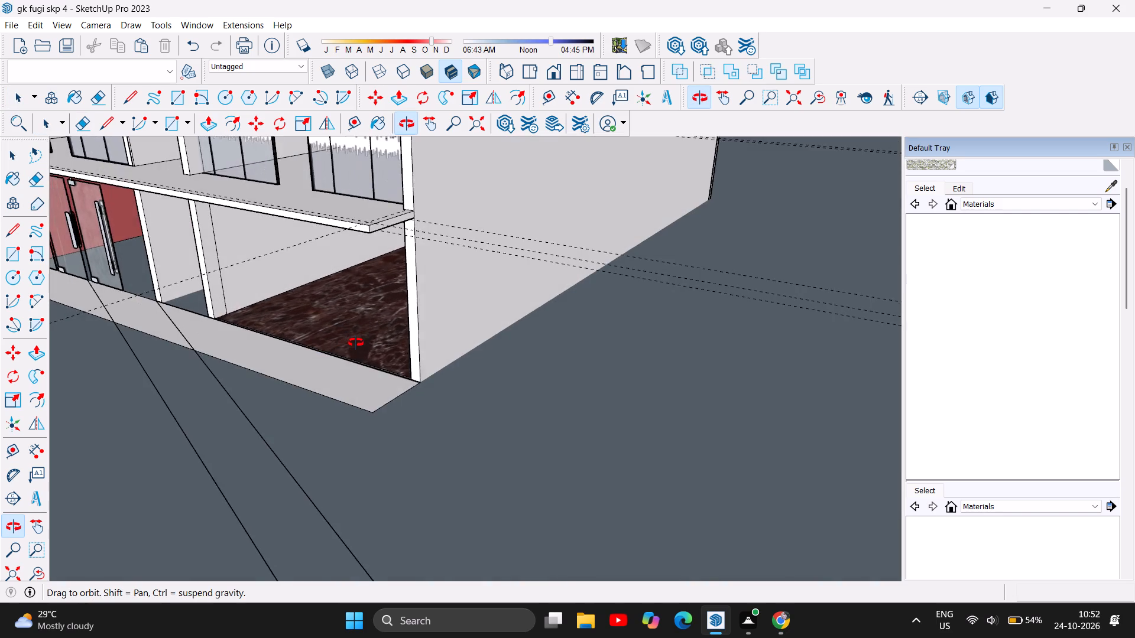
drag(356, 343, 556, 333)
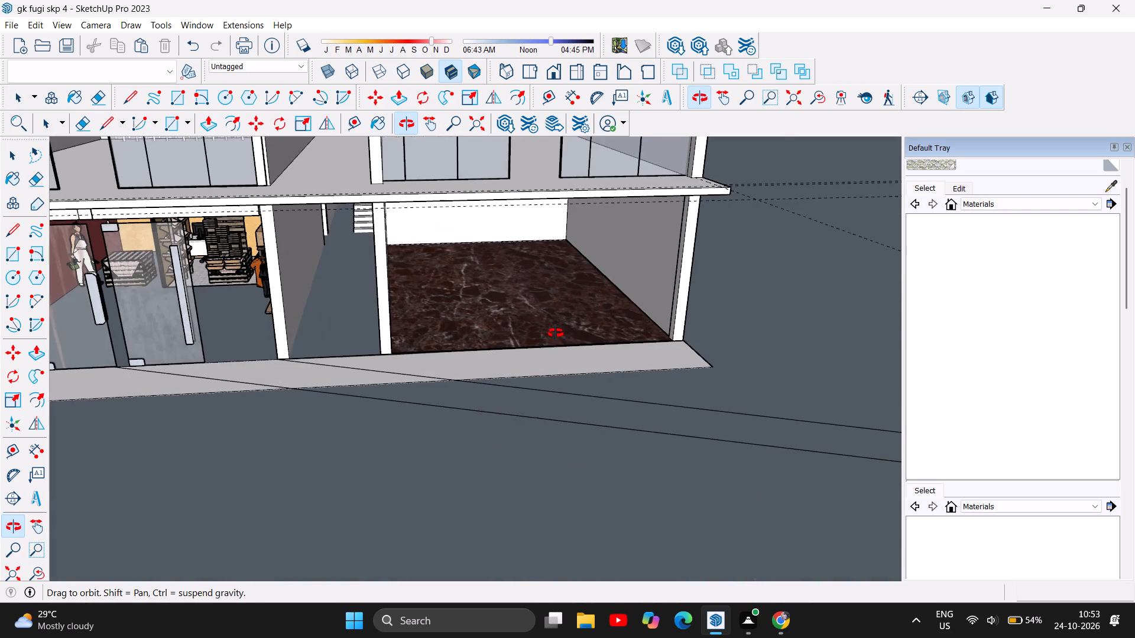
drag(556, 333, 704, 334)
drag(358, 458, 596, 471)
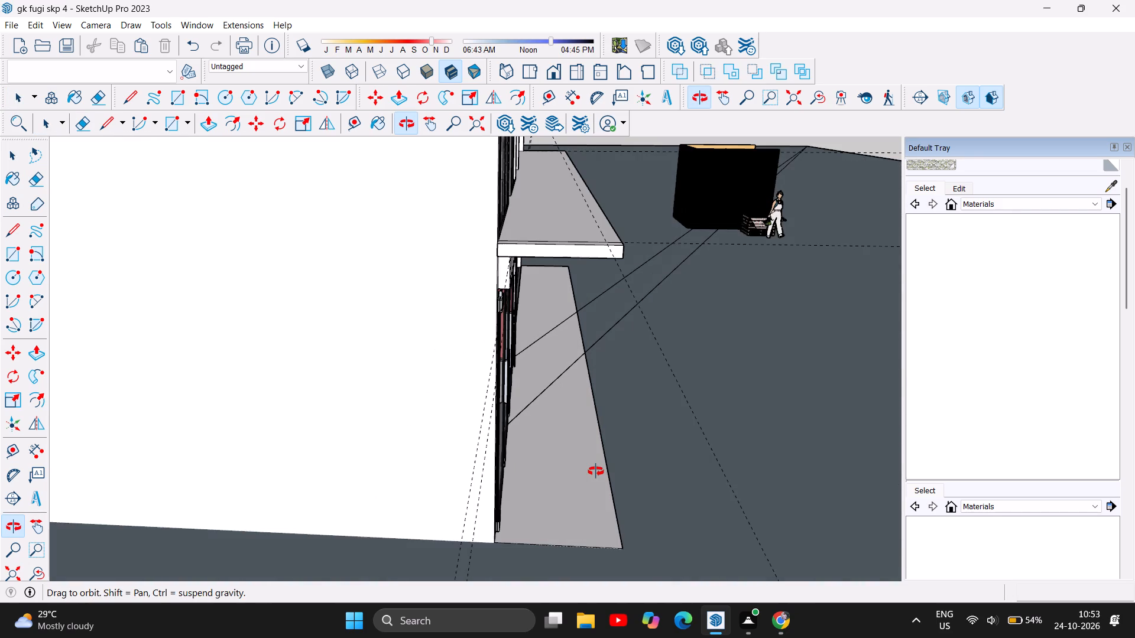
drag(596, 471, 348, 466)
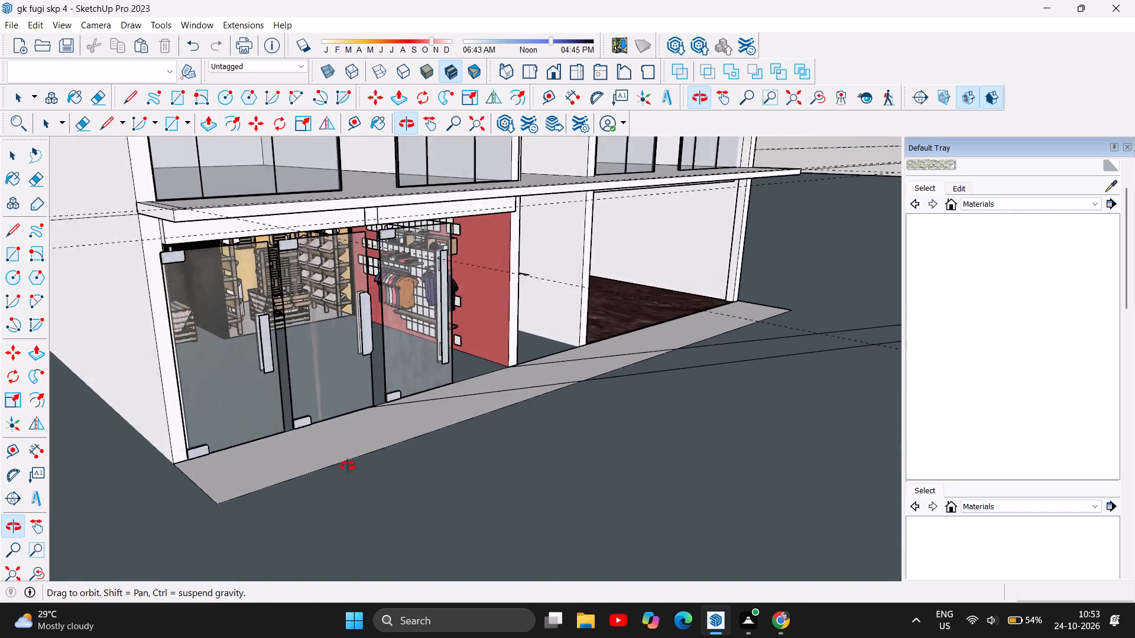
drag(348, 466, 0, 456)
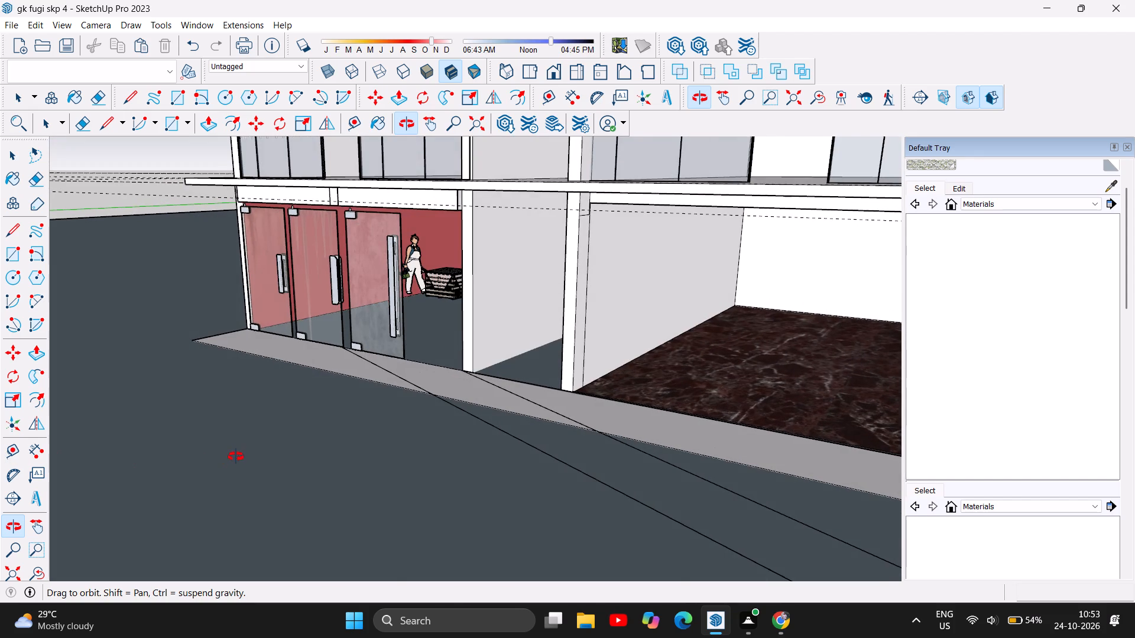
scroll(236, 455, down, 3)
Delete all dashed guide lines from the model.
click(33, 26)
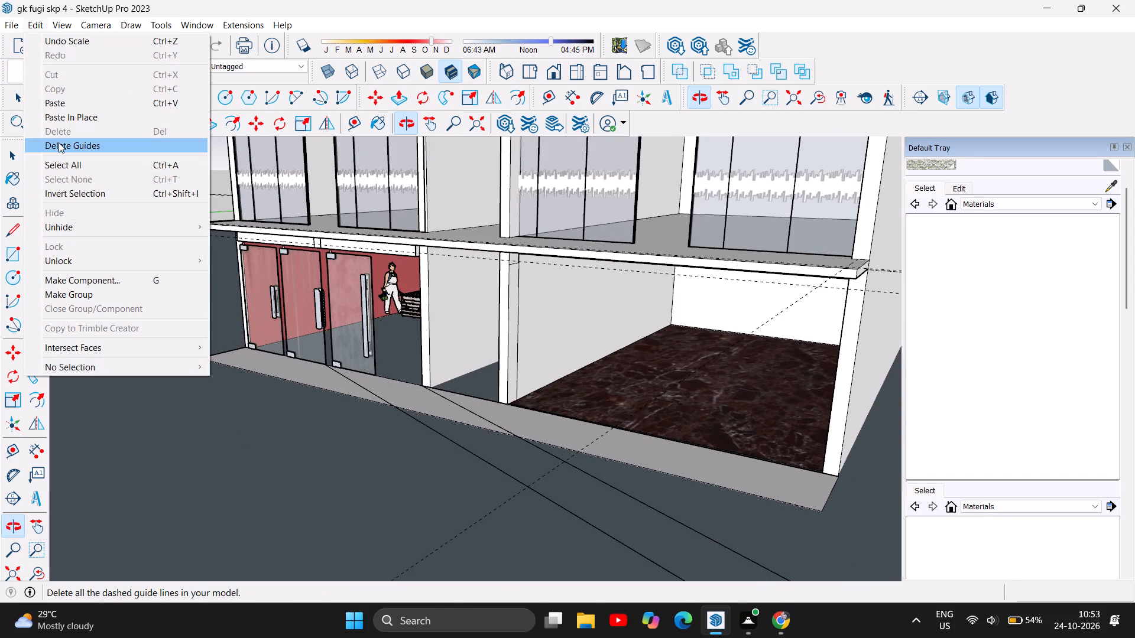
click(59, 142)
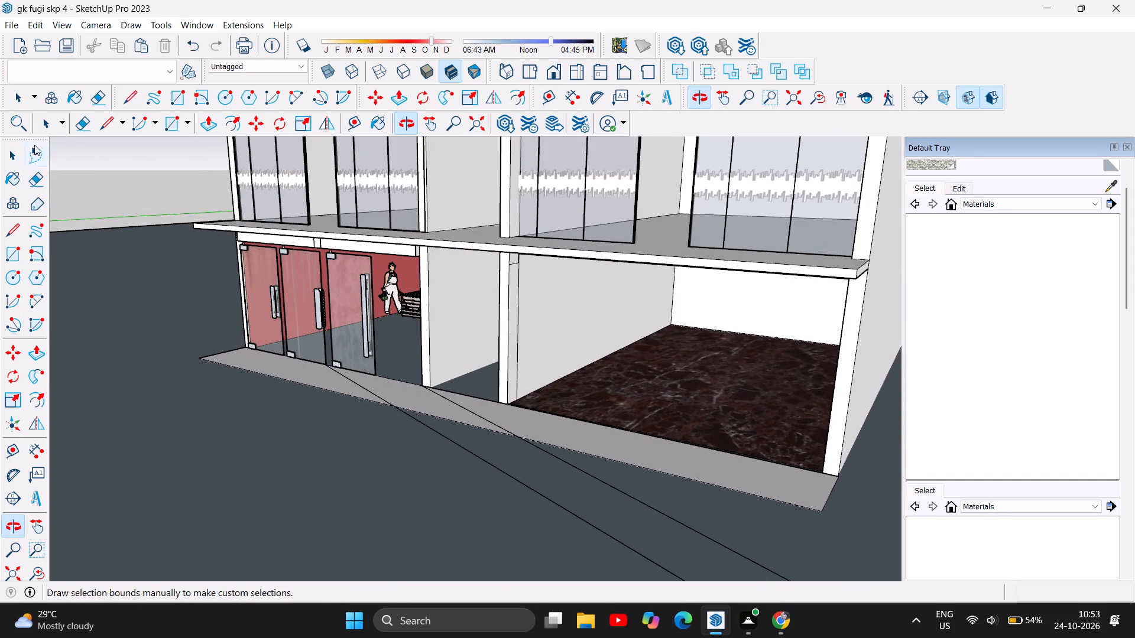
Delete the ground strip between the two diagonal lines in front of the building, and the diagonal line running from the glass doors.
click(15, 159)
click(531, 494)
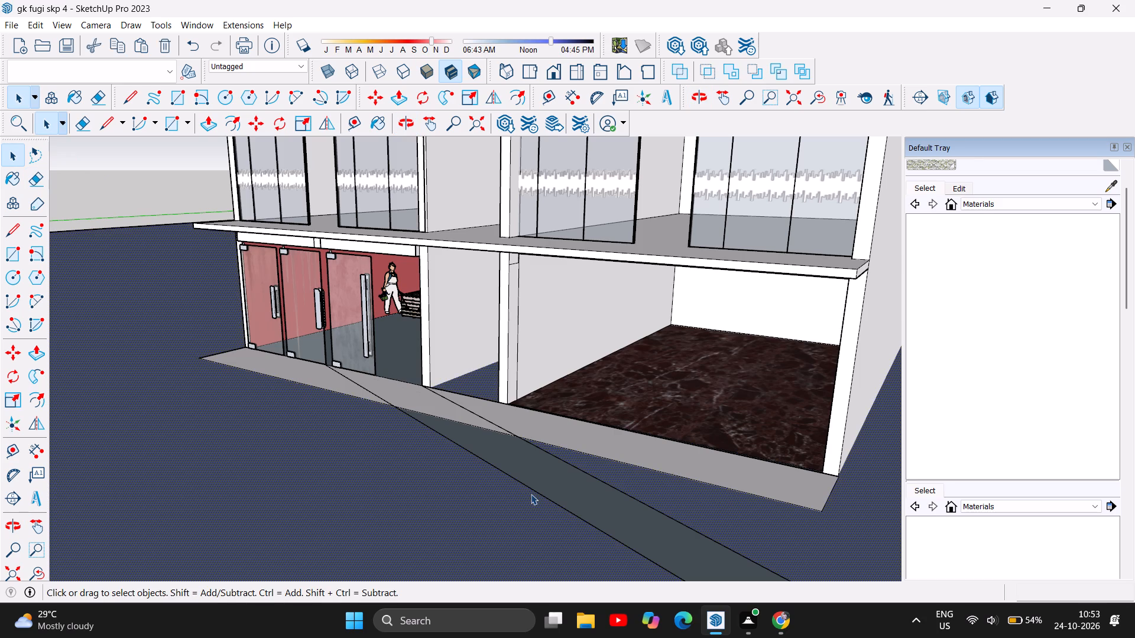
click(535, 491)
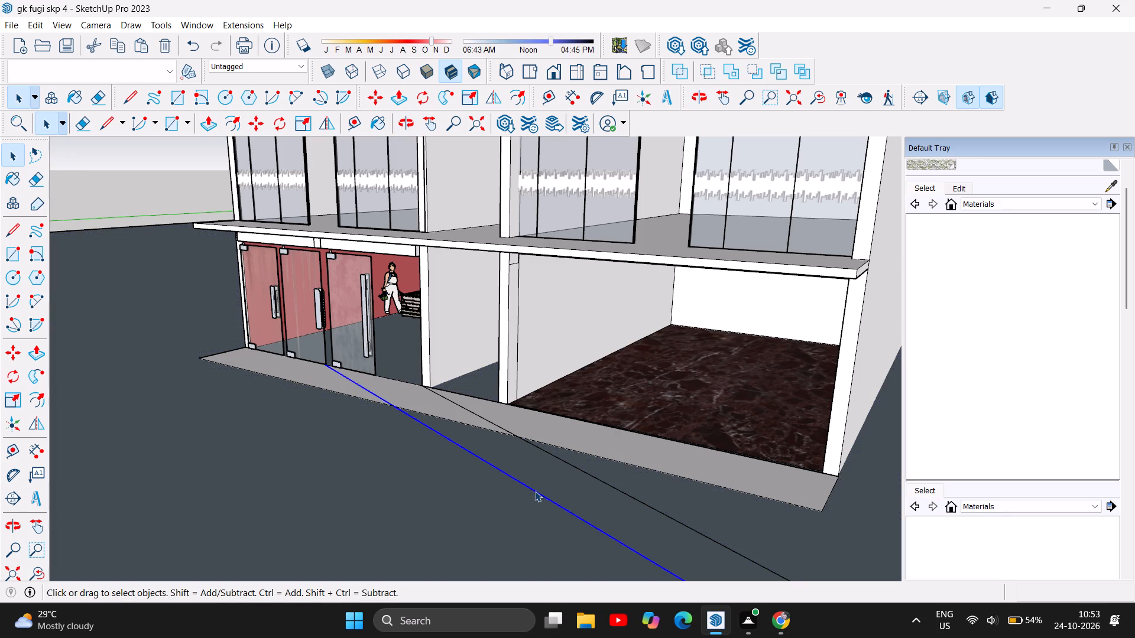
key(Delete)
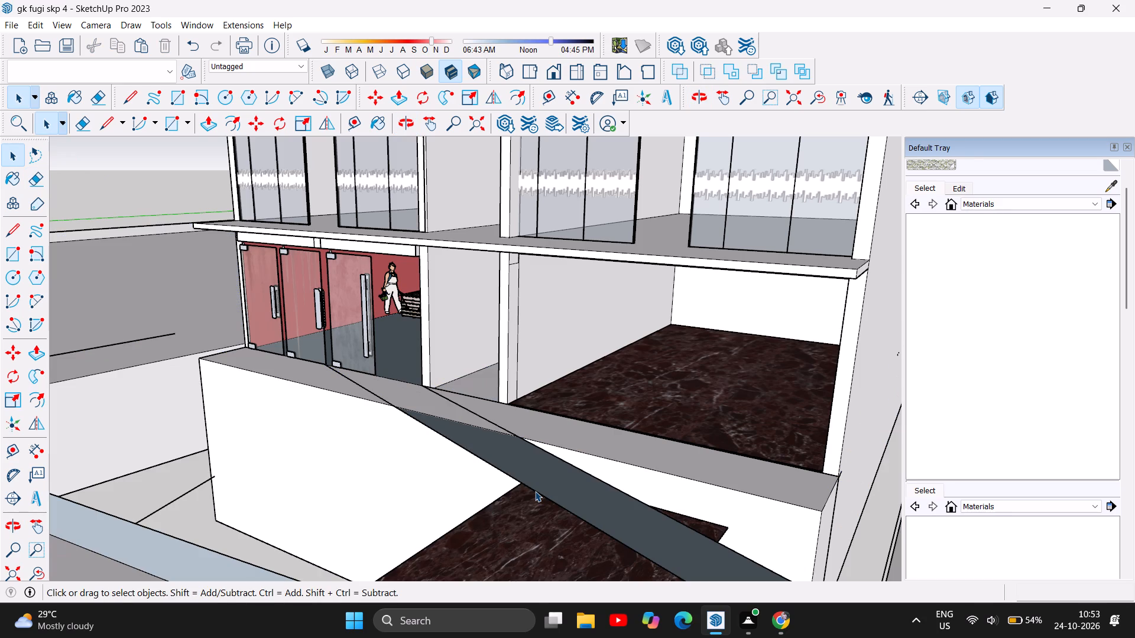
click(567, 482)
key(Delete)
double_click(585, 473)
key(Delete)
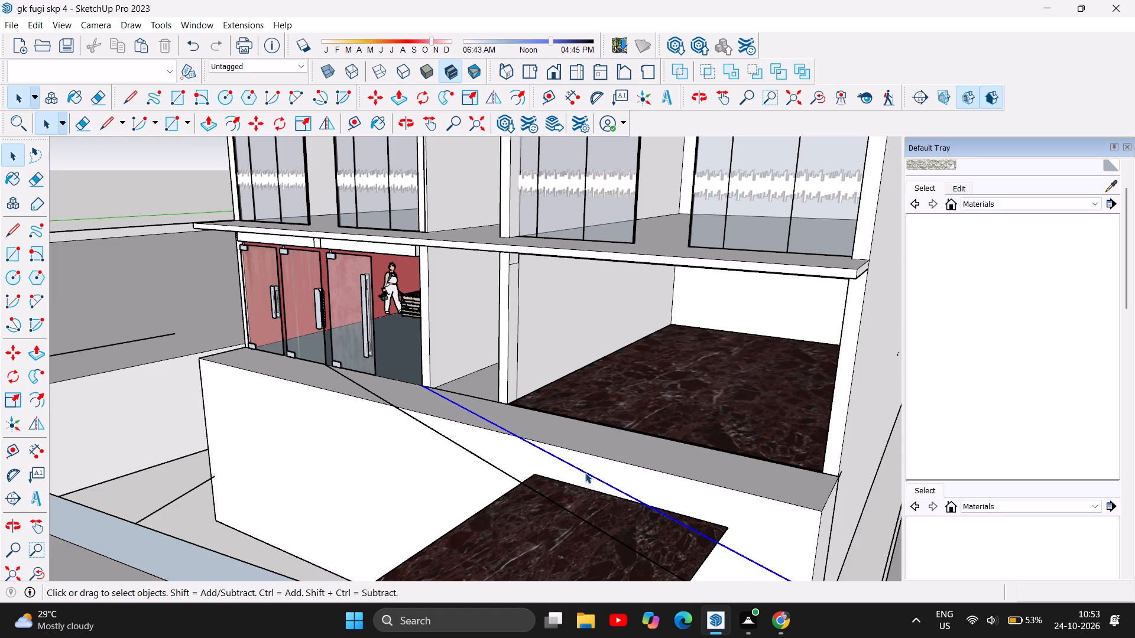
click(537, 494)
key(Delete)
Delete the marble surface of the leftover tile lying in front of the building.
click(567, 521)
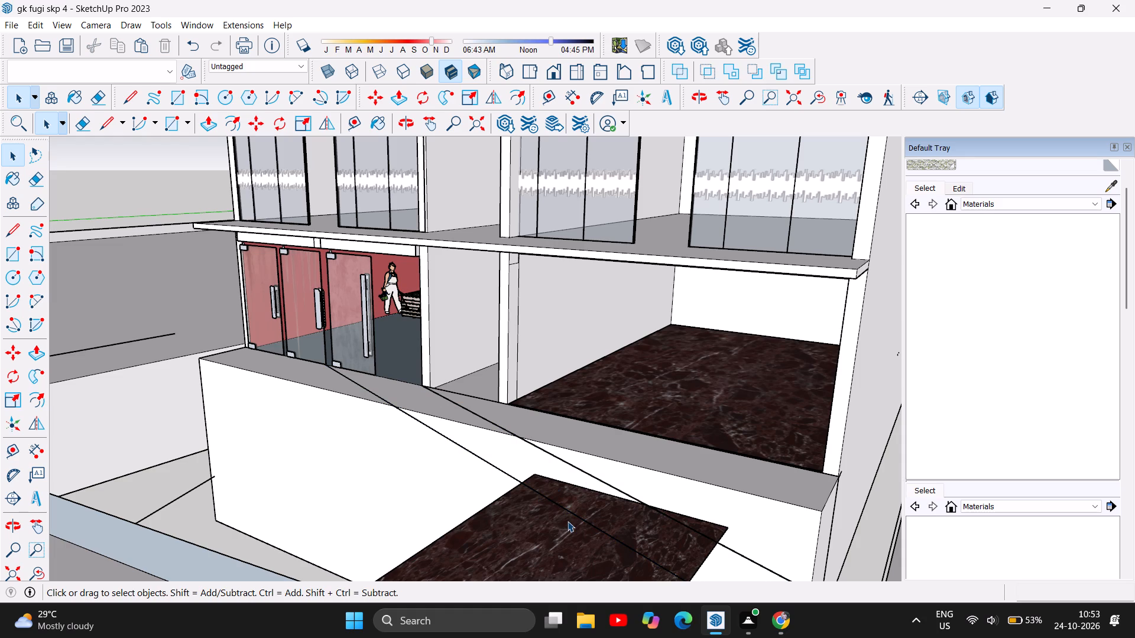
key(Delete)
click(549, 502)
key(Delete)
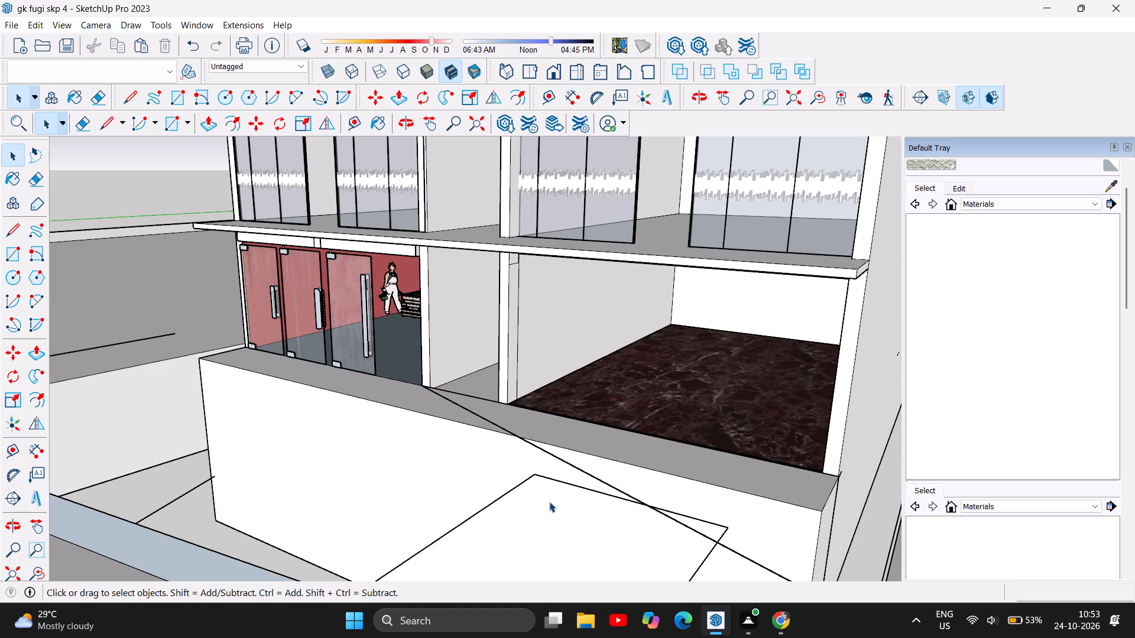
Delete the remaining diagonal line running out past the white front plinth.
click(588, 476)
key(Delete)
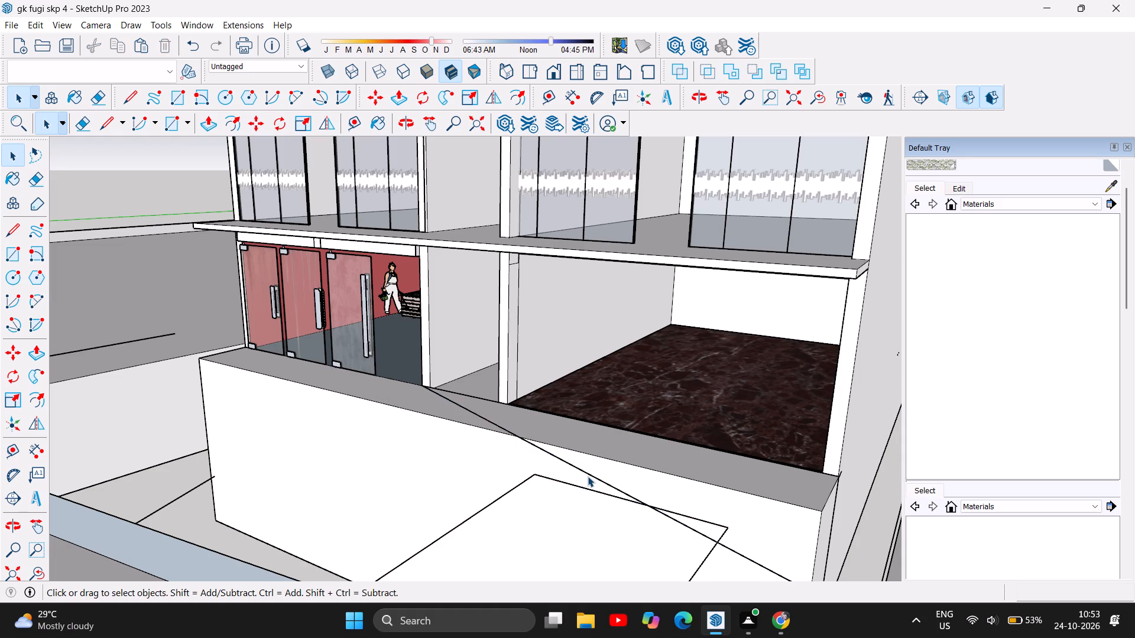
click(591, 474)
key(Delete)
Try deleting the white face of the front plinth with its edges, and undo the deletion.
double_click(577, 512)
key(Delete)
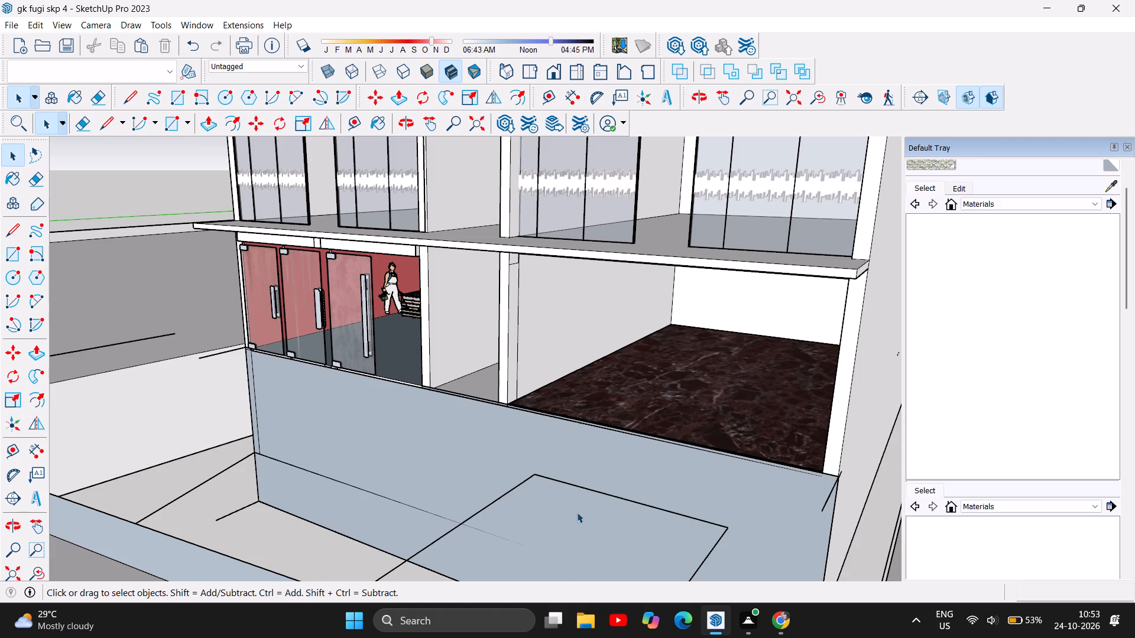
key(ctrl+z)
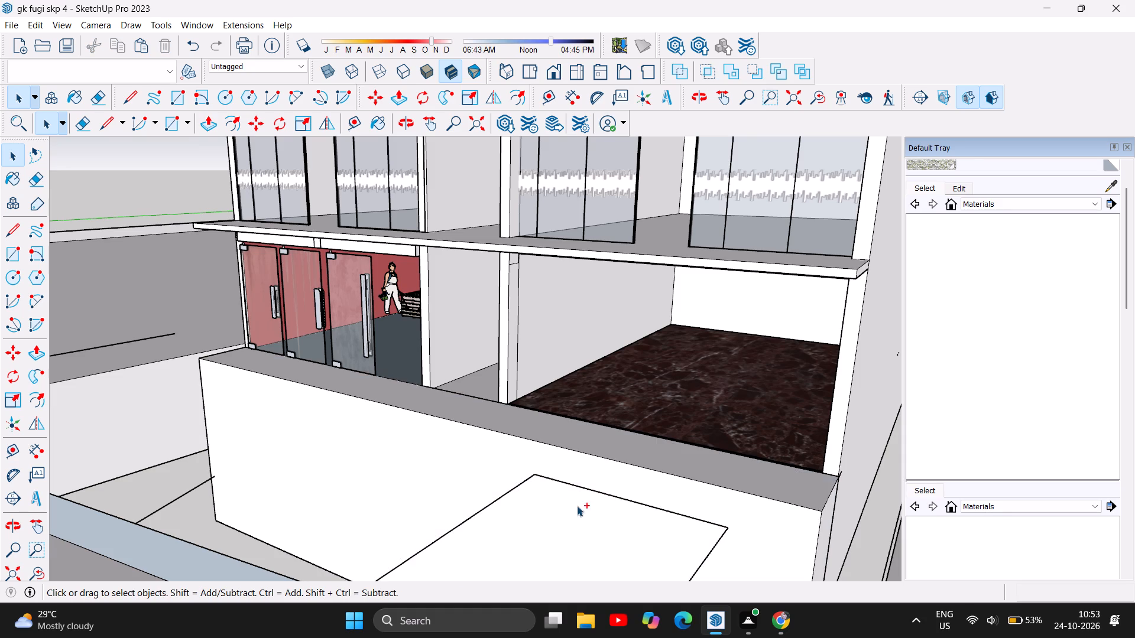
Delete the four remaining outline edges of the leftover tile in front of the building.
scroll(624, 477, down, 12)
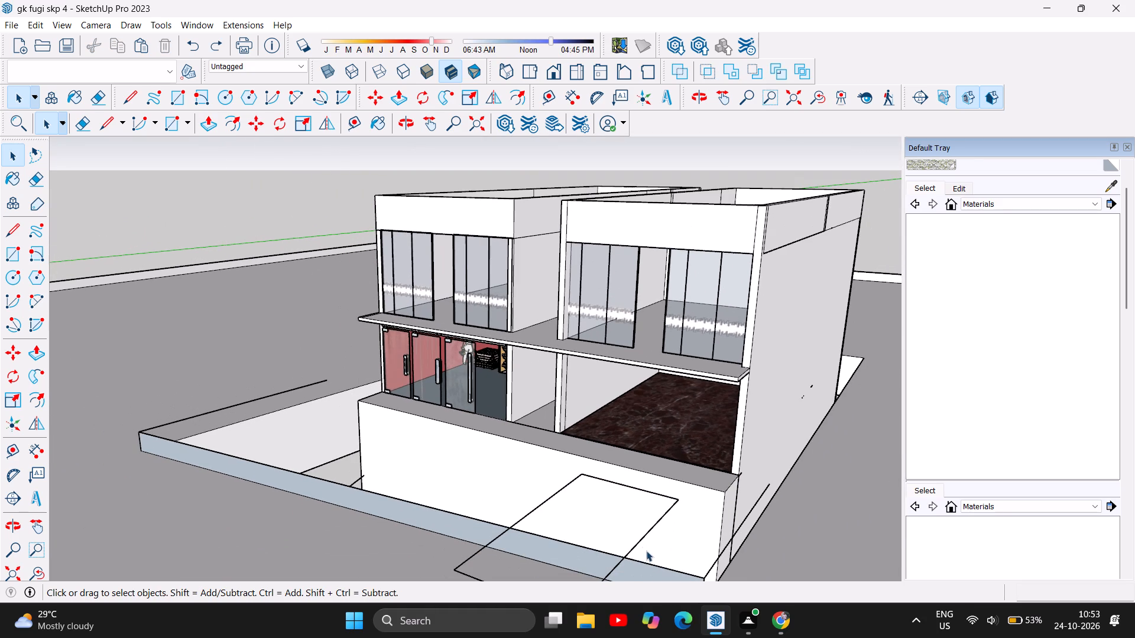
double_click(637, 541)
key(Delete)
click(644, 491)
key(Delete)
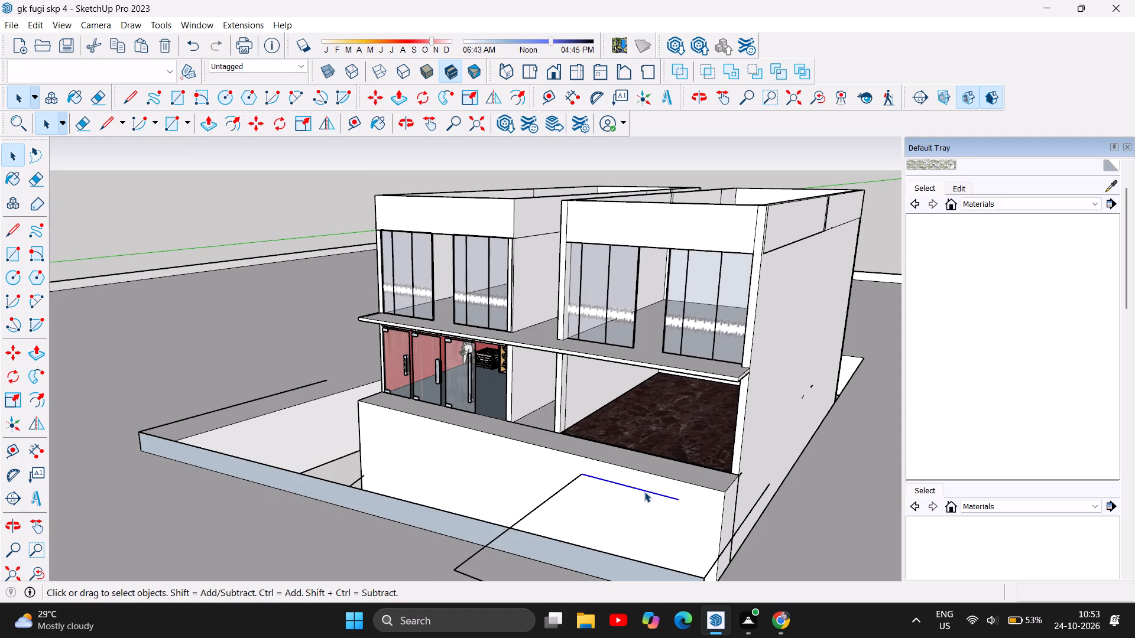
click(557, 493)
key(Delete)
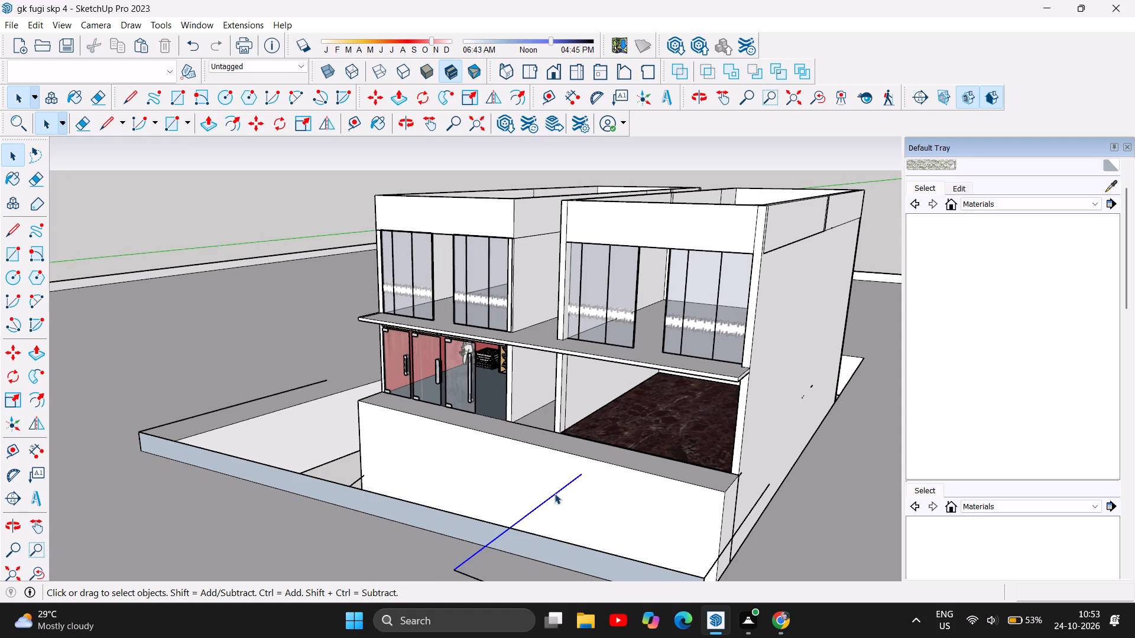
scroll(554, 483, down, 9)
scroll(546, 576, up, 4)
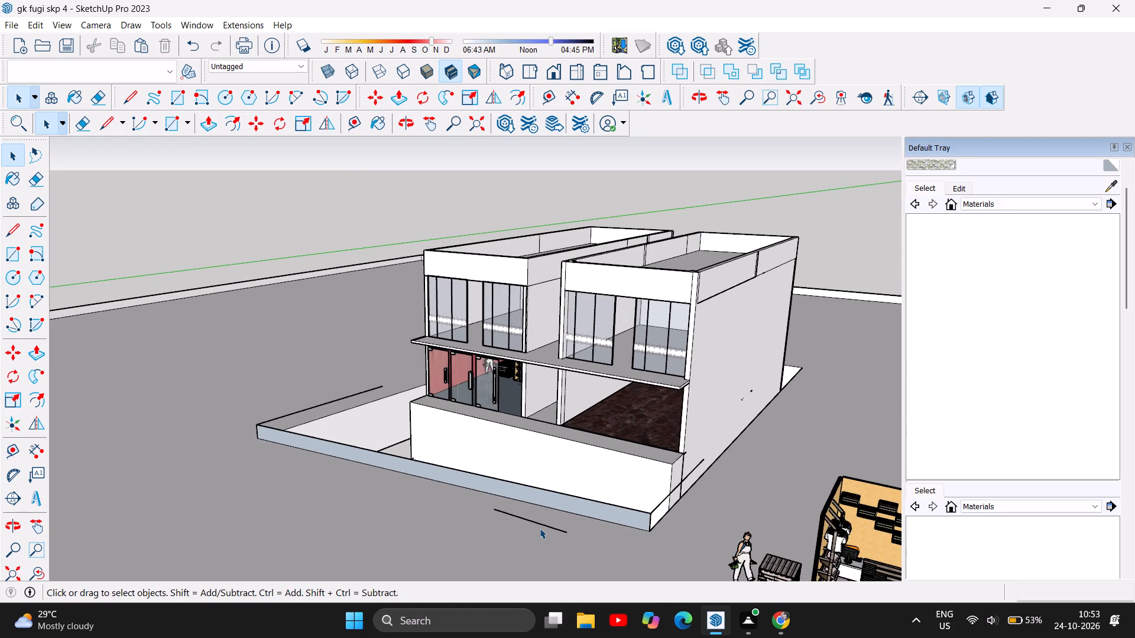
click(541, 526)
key(Delete)
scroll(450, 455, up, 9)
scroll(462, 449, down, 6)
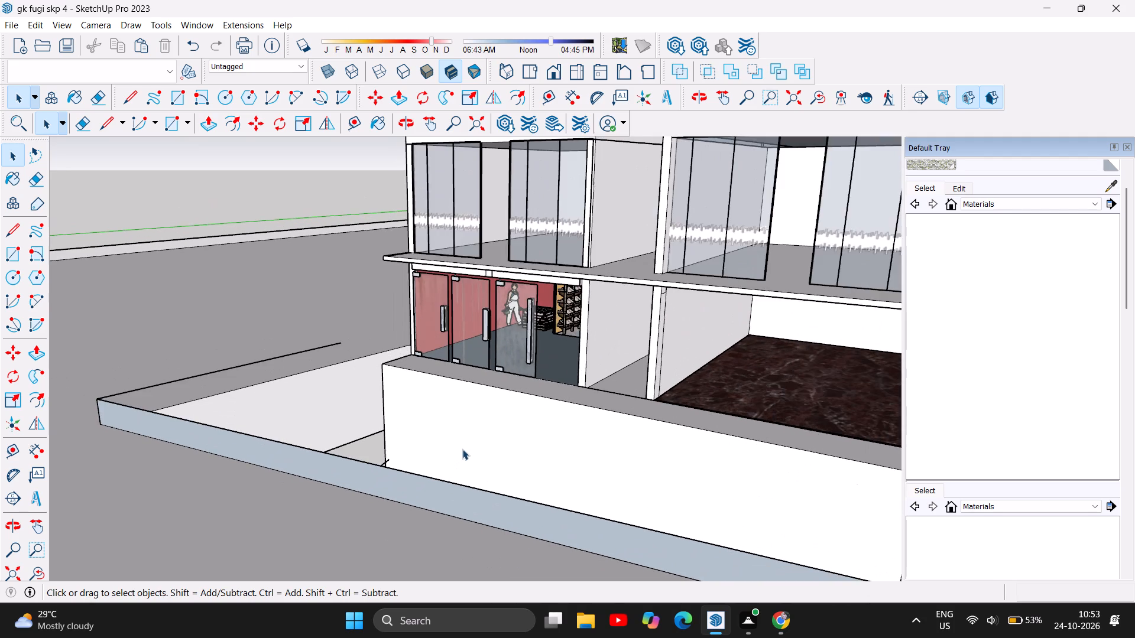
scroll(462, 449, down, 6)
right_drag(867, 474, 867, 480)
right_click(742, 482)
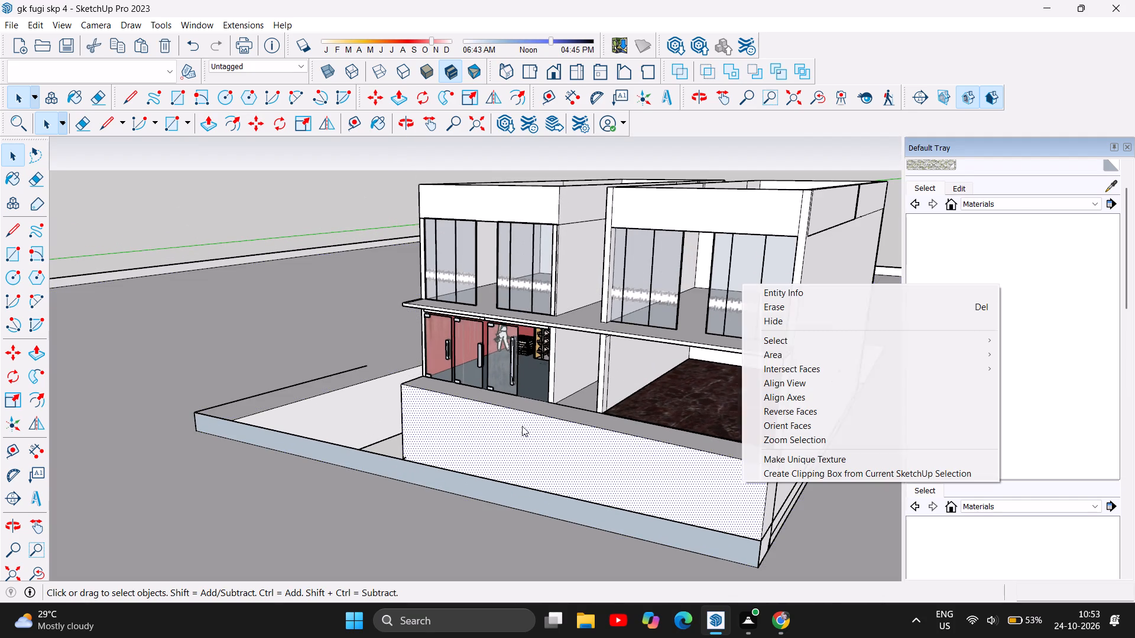
Raise the surrounding ground surface about 2' 5" with Push/Pull, up to the top of the base slab, and clear the selection.
double_click(832, 529)
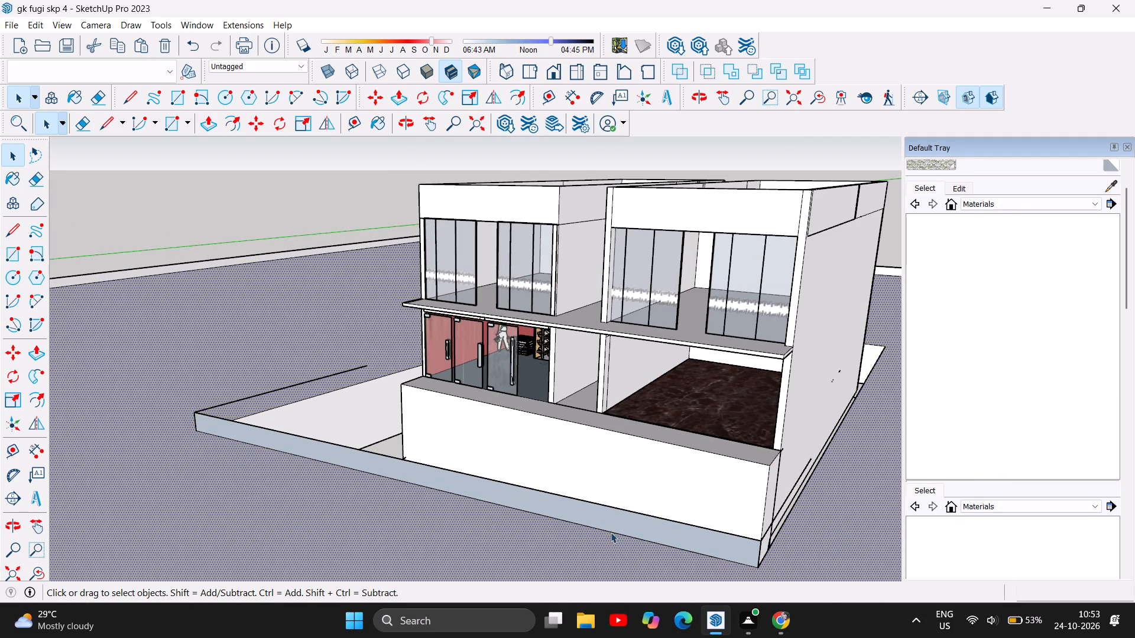
scroll(572, 453, up, 3)
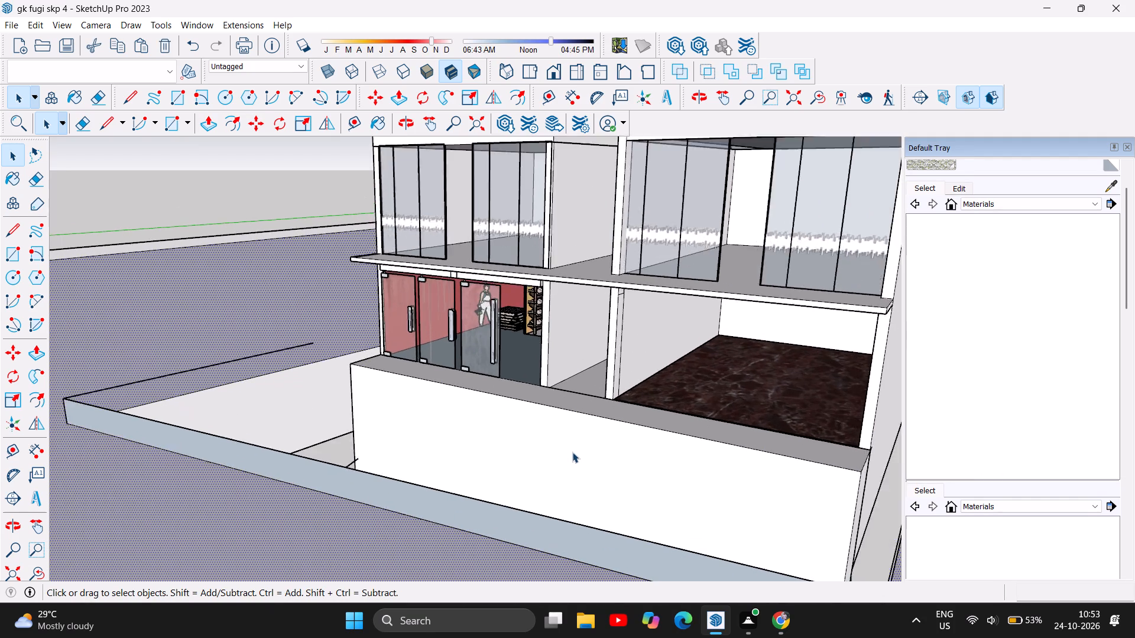
scroll(572, 452, up, 2)
click(203, 126)
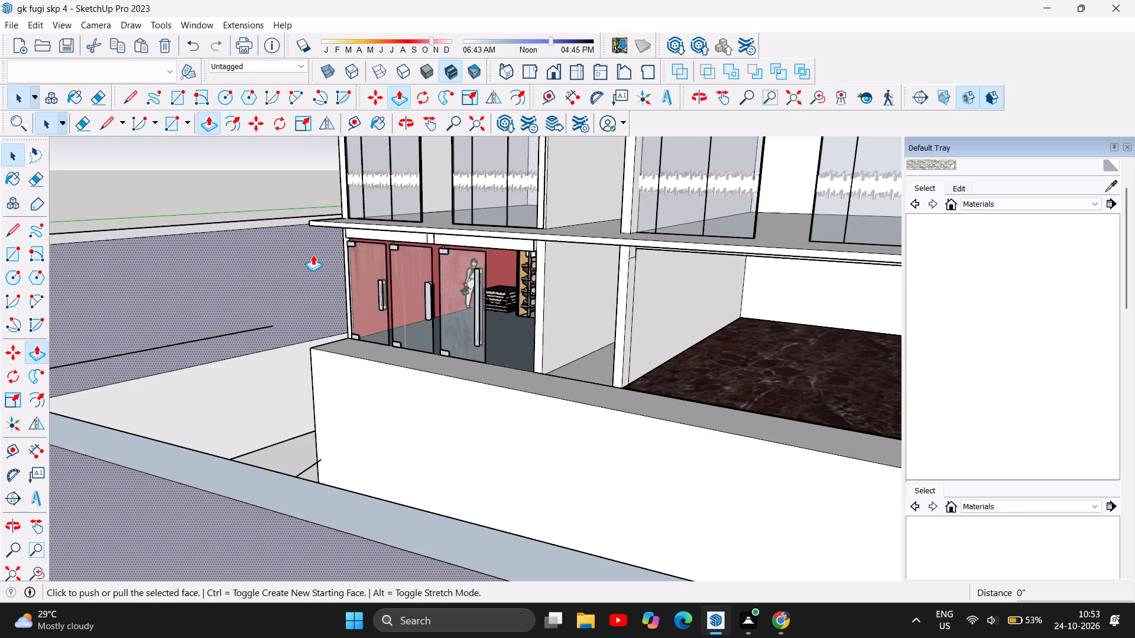
drag(439, 422, 430, 422)
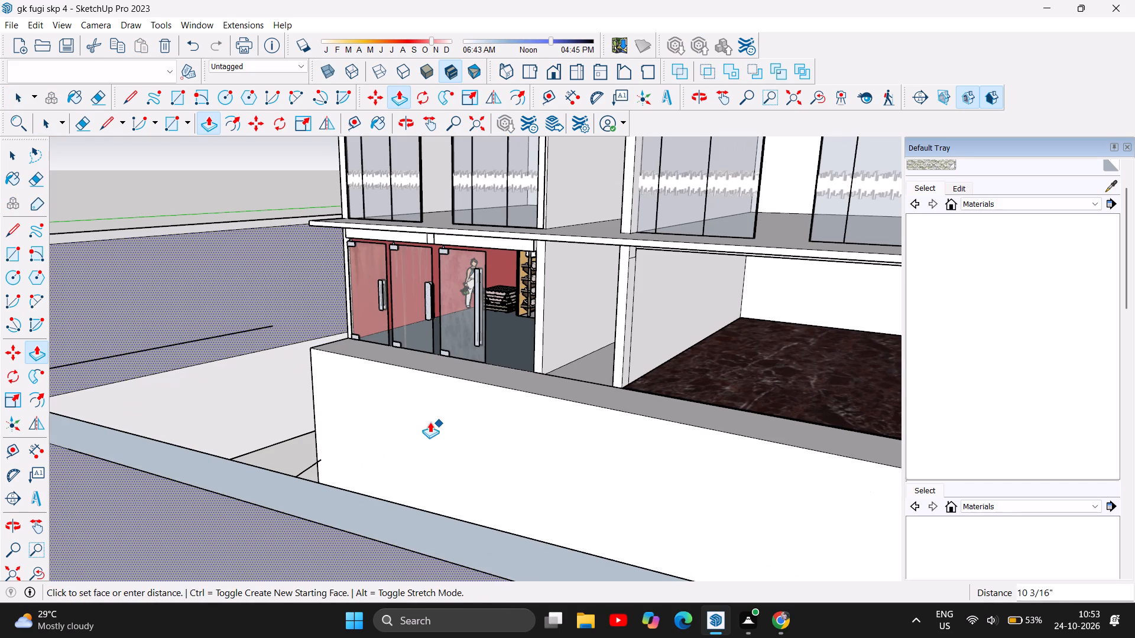
drag(430, 422, 488, 390)
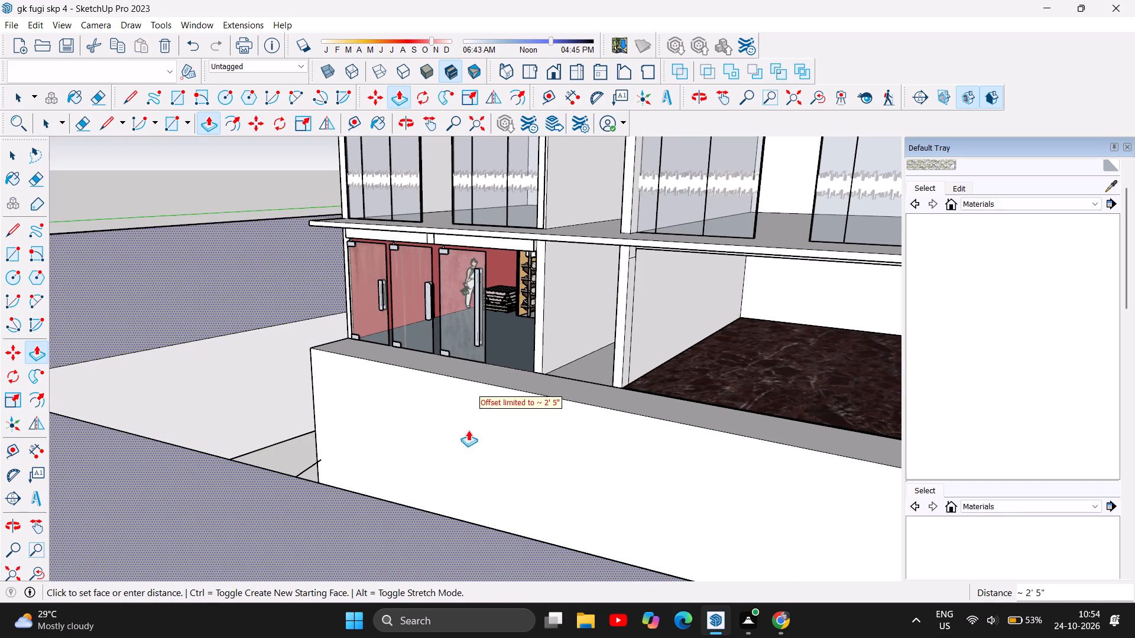
scroll(471, 452, down, 13)
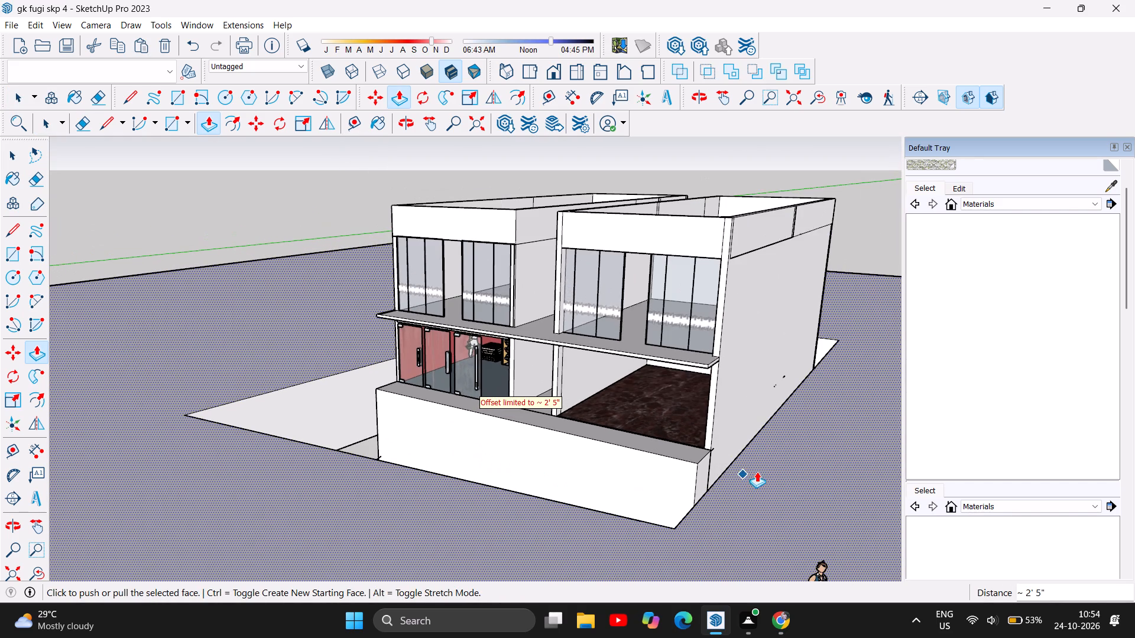
click(12, 158)
click(197, 203)
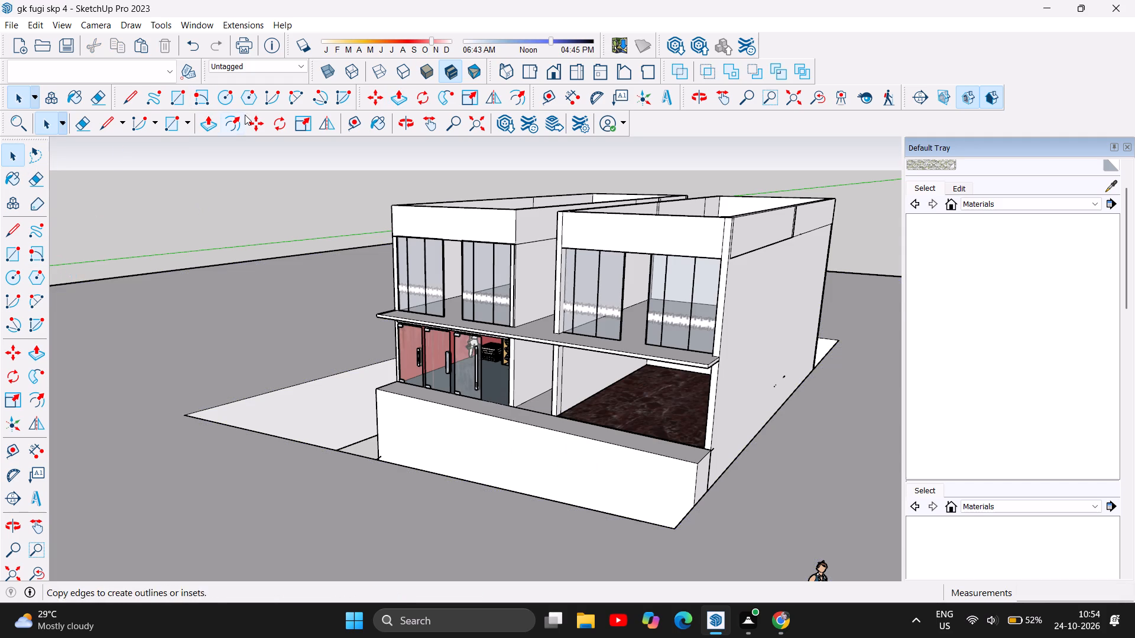
Extend the white front face of the plinth outward about 28' 6" with Push/Pull.
click(210, 126)
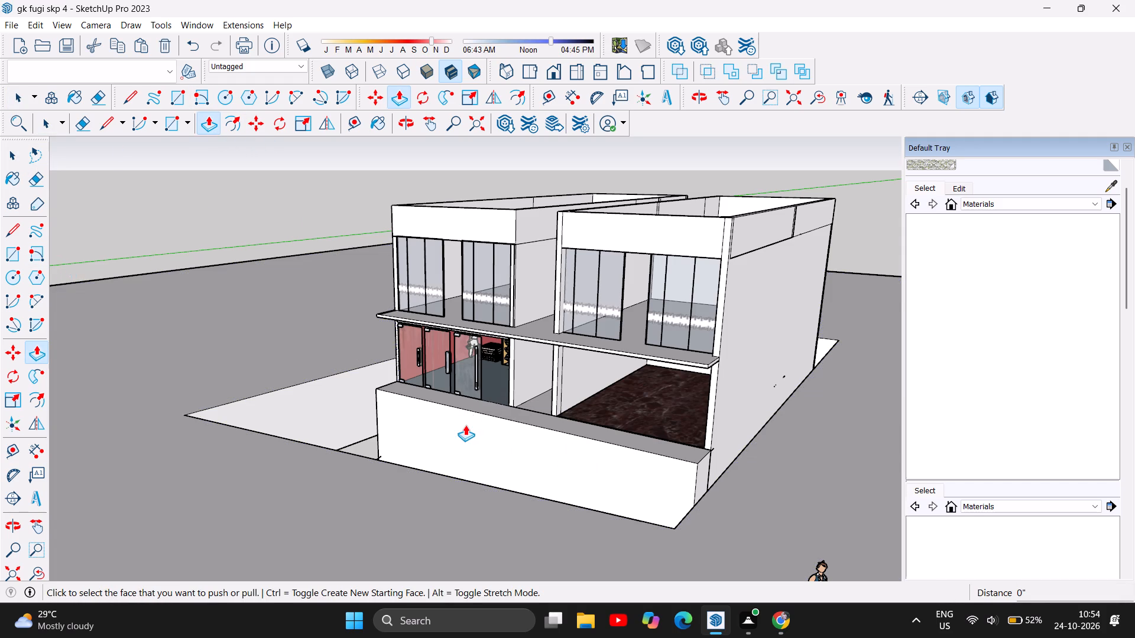
drag(472, 432, 398, 486)
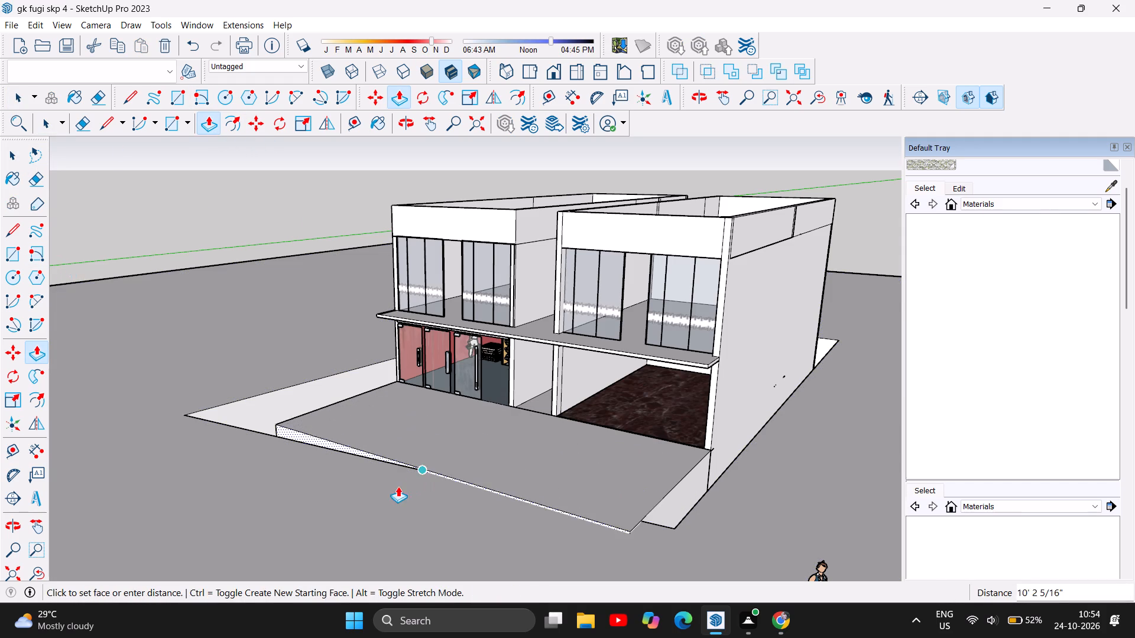
drag(398, 486, 394, 488)
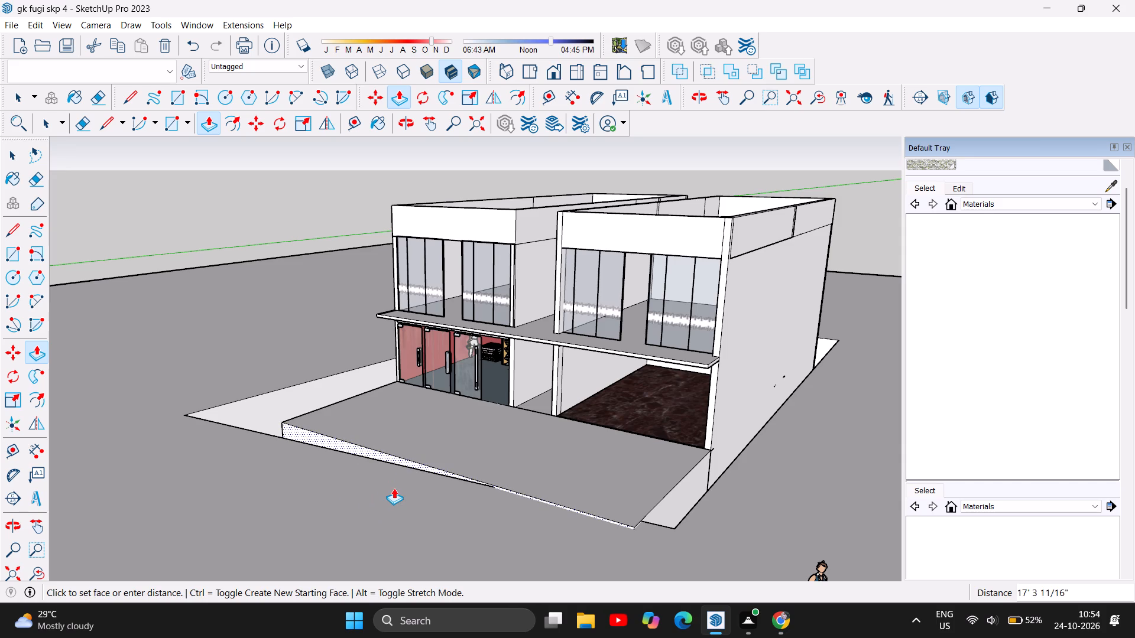
drag(394, 488, 380, 503)
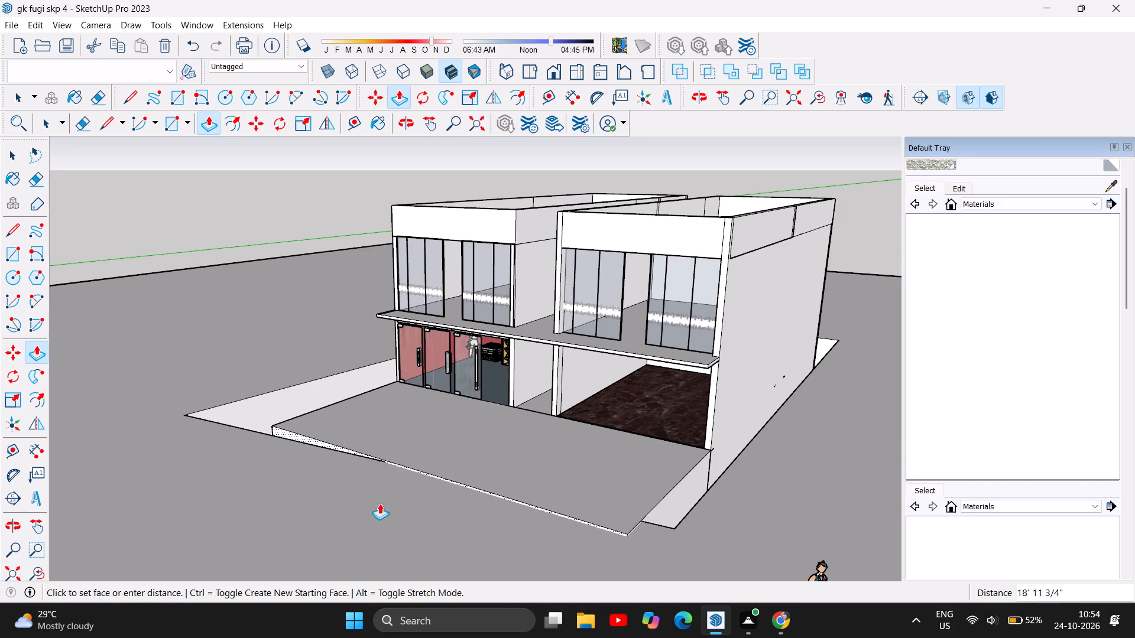
drag(380, 503, 332, 543)
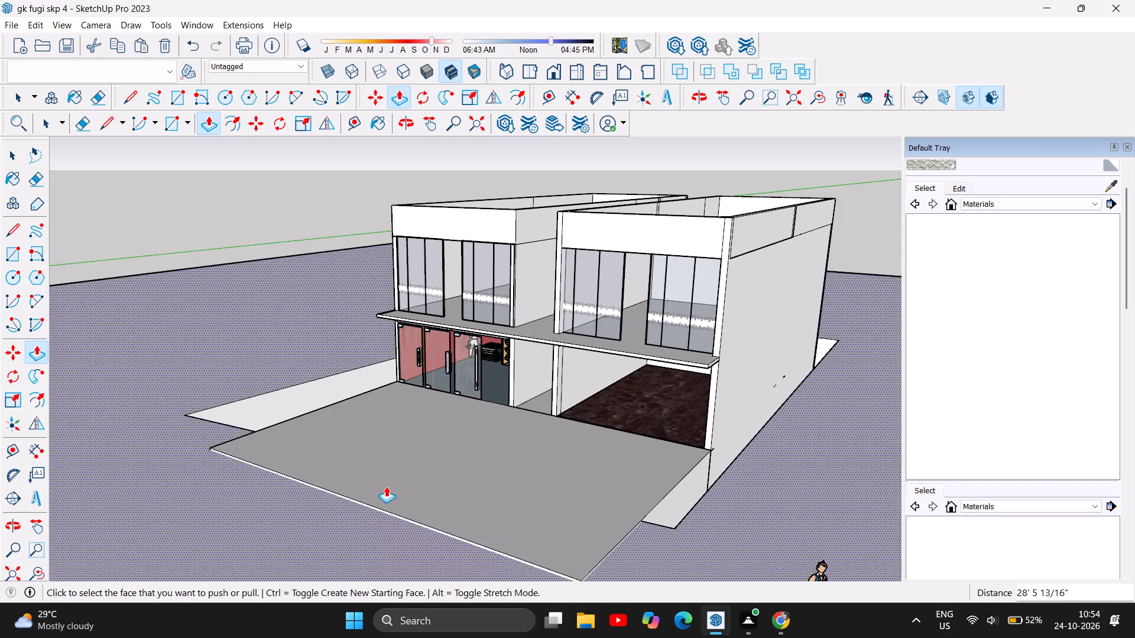
Pull the plinth's side face next to the marble-floored unit outward about 4'.
scroll(387, 486, down, 6)
scroll(617, 483, up, 8)
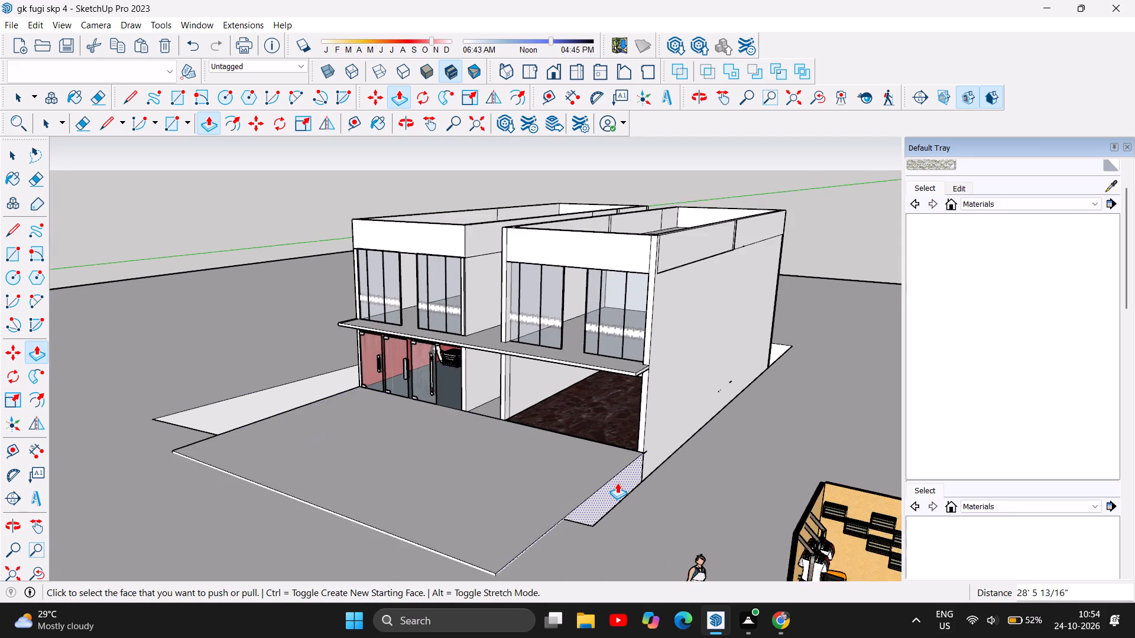
drag(617, 483, 656, 503)
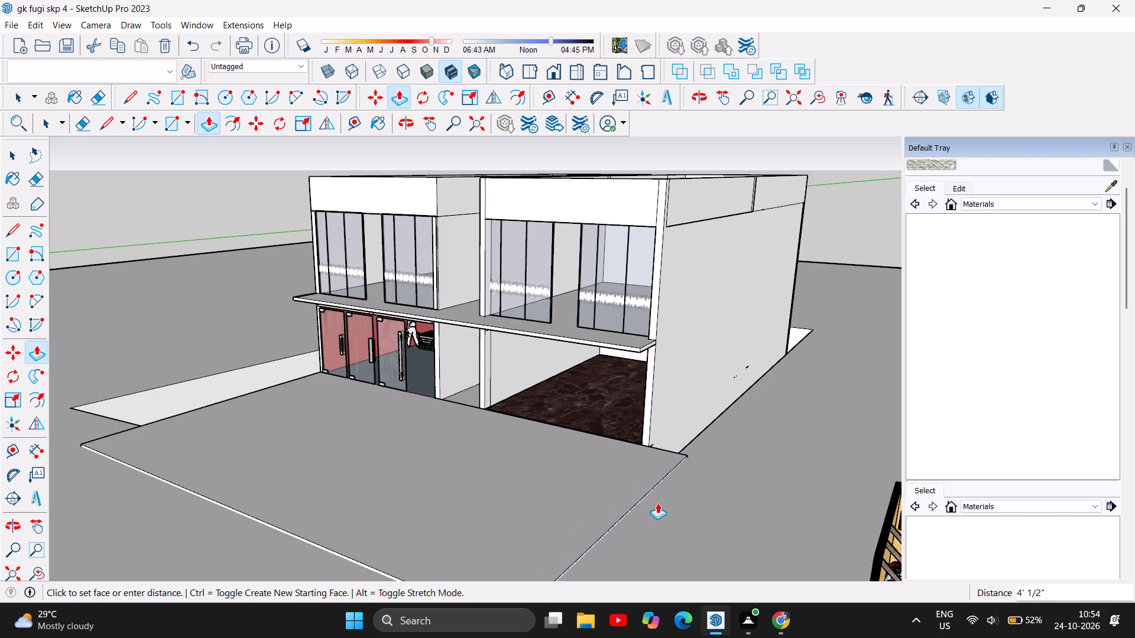
Pull the plinth's opposite side face, beside the glass-door shop, outward about 14' 7" with Push/Pull.
scroll(817, 475, down, 5)
scroll(880, 481, down, 6)
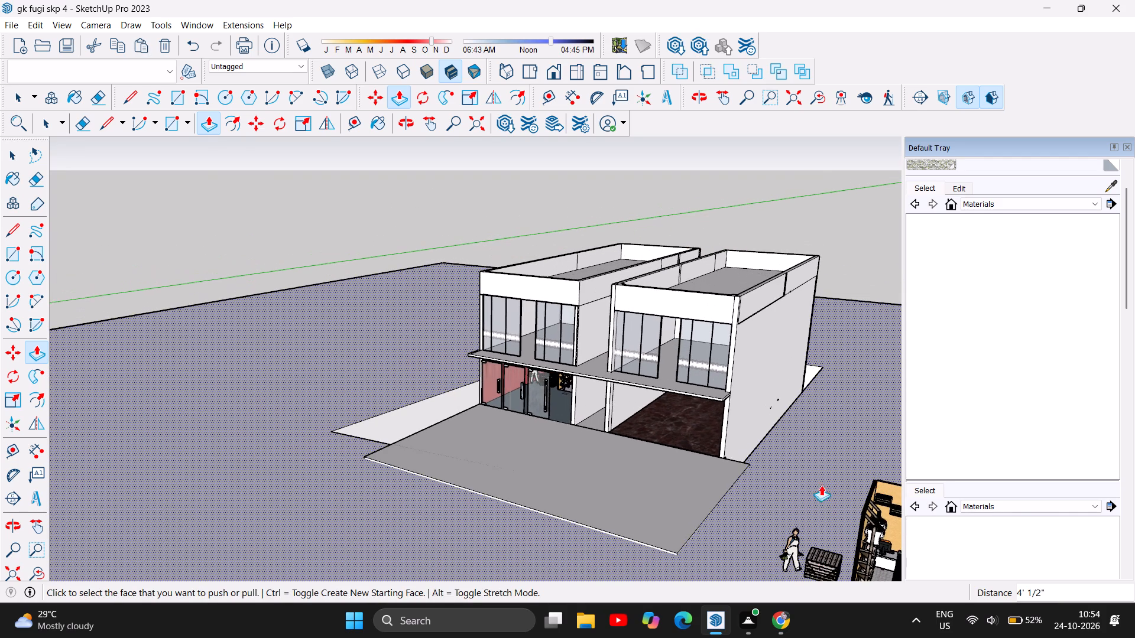
click(407, 123)
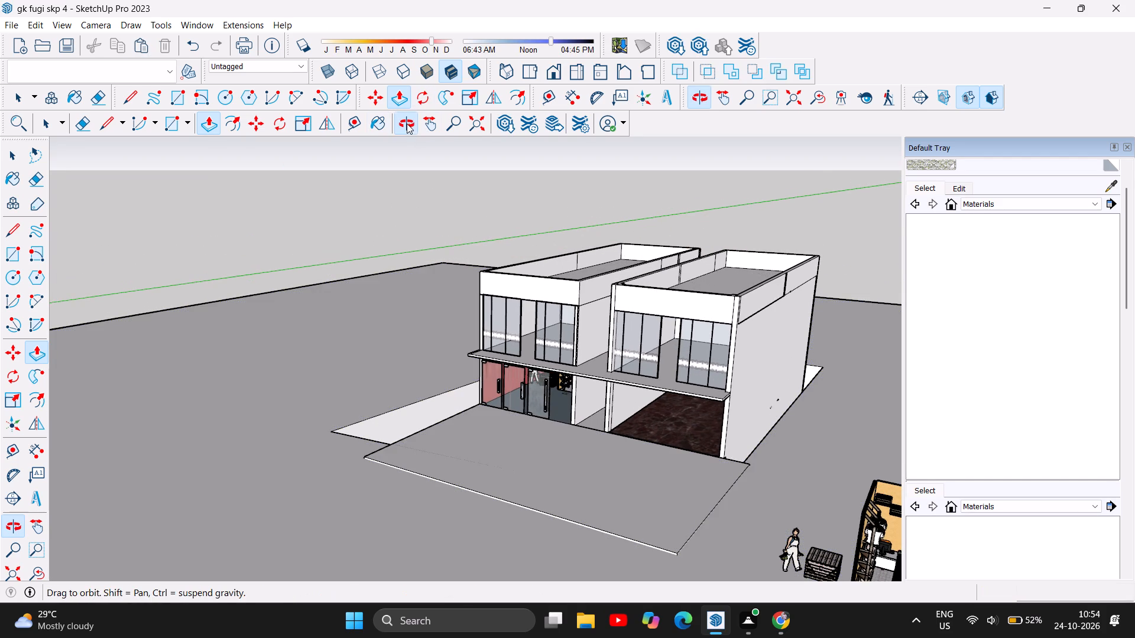
drag(339, 409, 744, 393)
scroll(592, 405, up, 13)
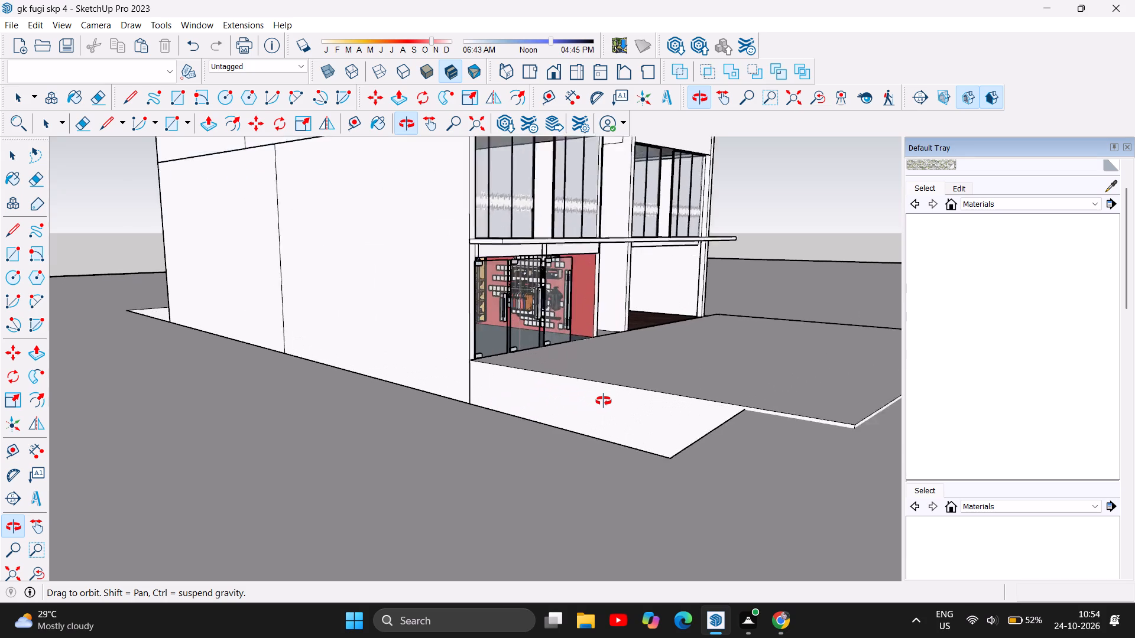
scroll(604, 401, up, 3)
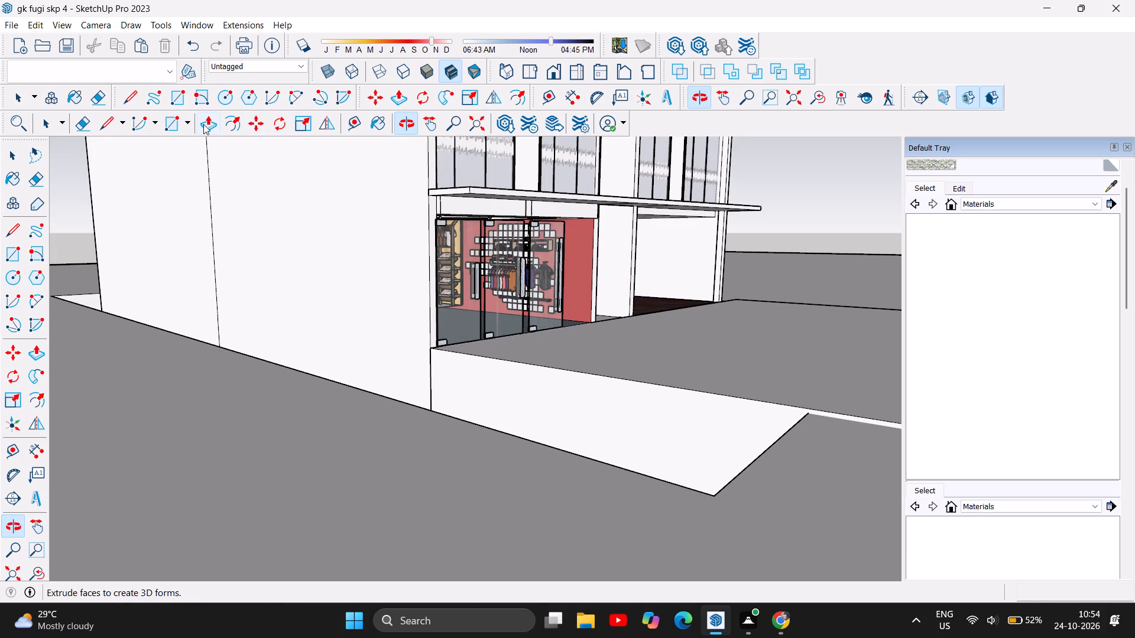
click(205, 121)
drag(525, 401, 437, 474)
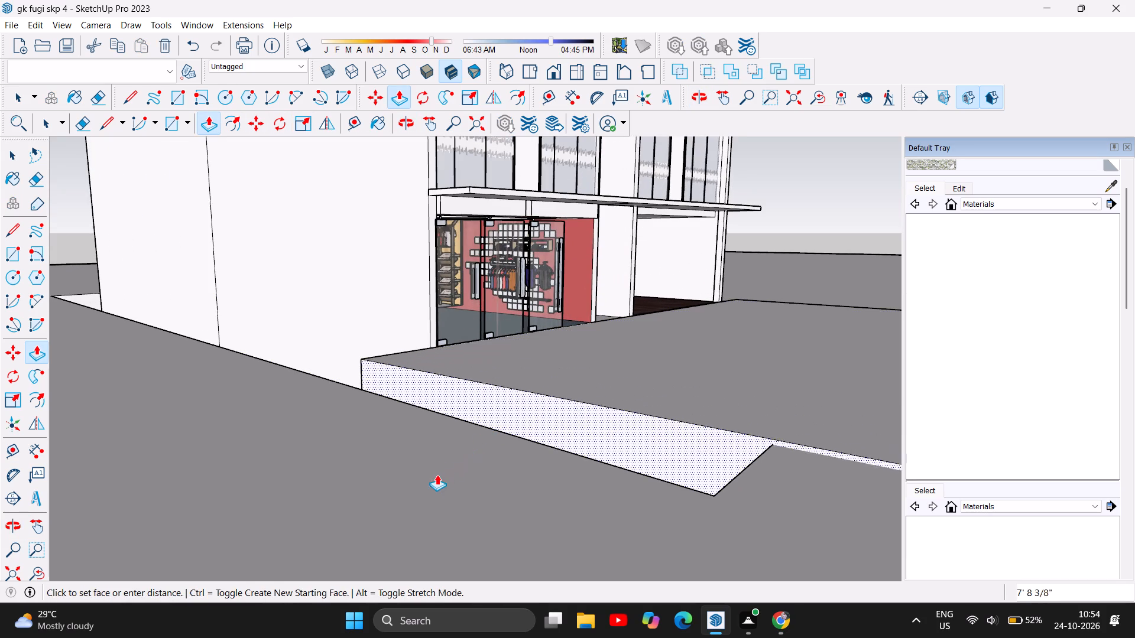
drag(437, 474, 372, 543)
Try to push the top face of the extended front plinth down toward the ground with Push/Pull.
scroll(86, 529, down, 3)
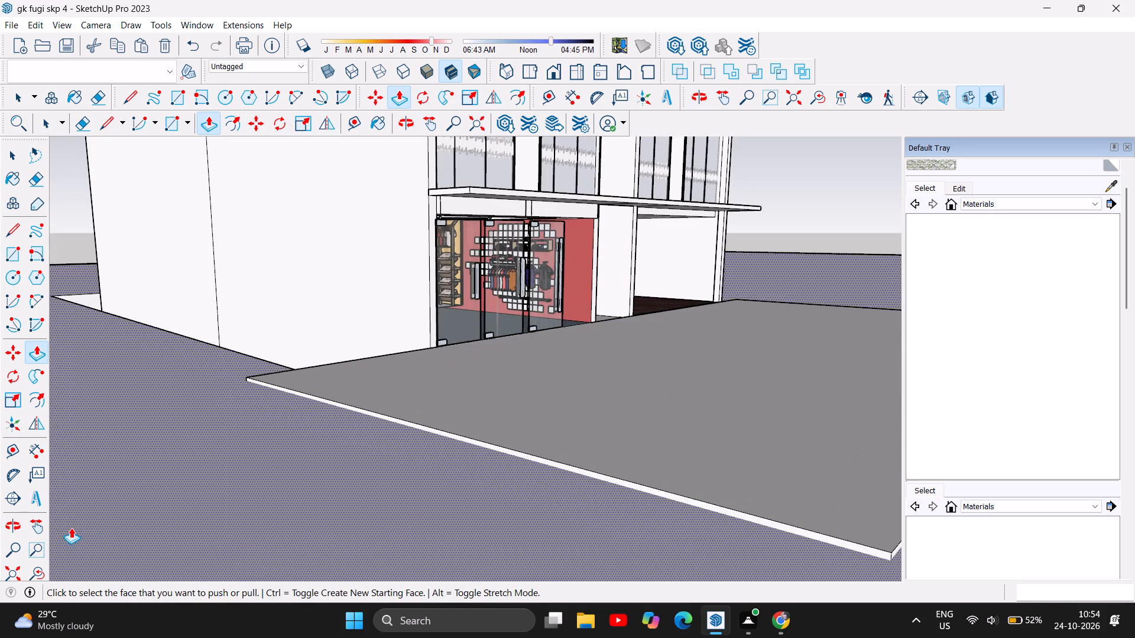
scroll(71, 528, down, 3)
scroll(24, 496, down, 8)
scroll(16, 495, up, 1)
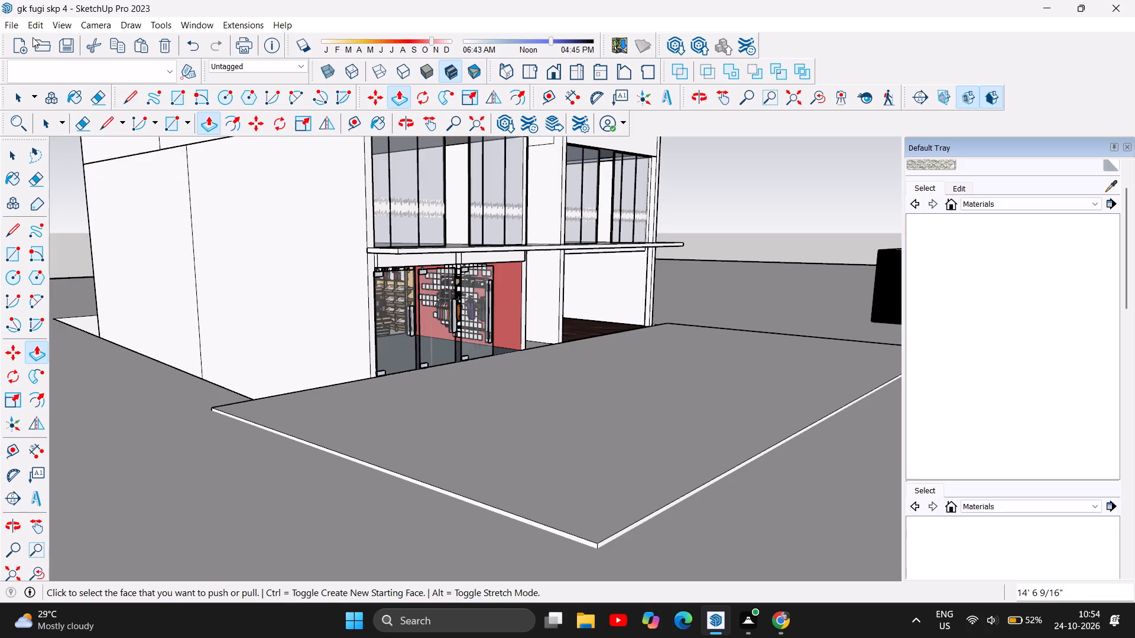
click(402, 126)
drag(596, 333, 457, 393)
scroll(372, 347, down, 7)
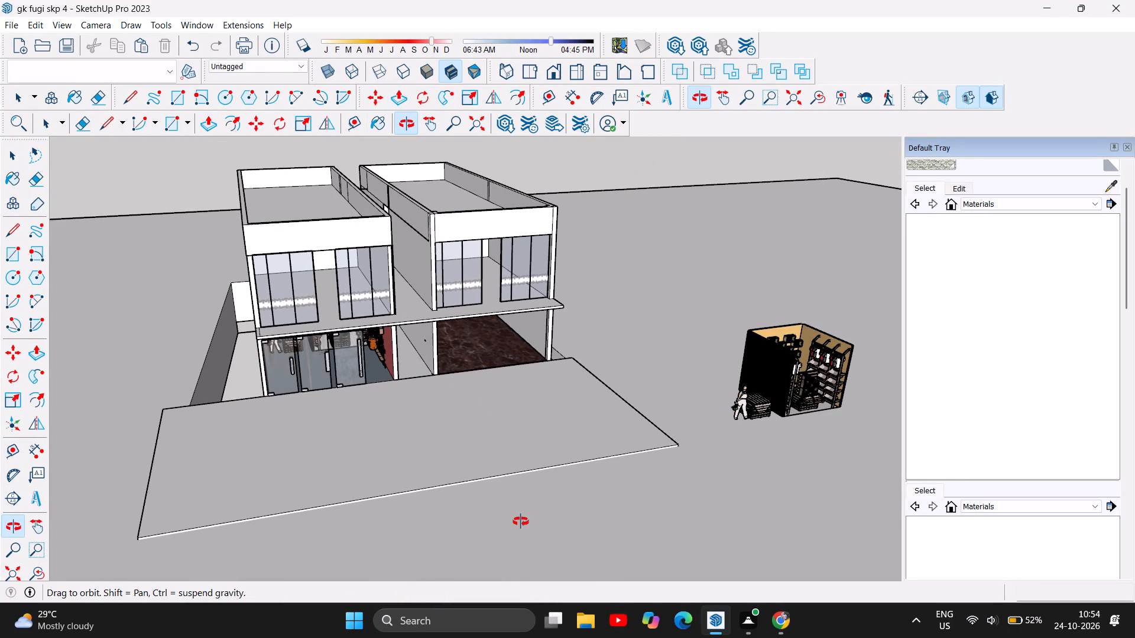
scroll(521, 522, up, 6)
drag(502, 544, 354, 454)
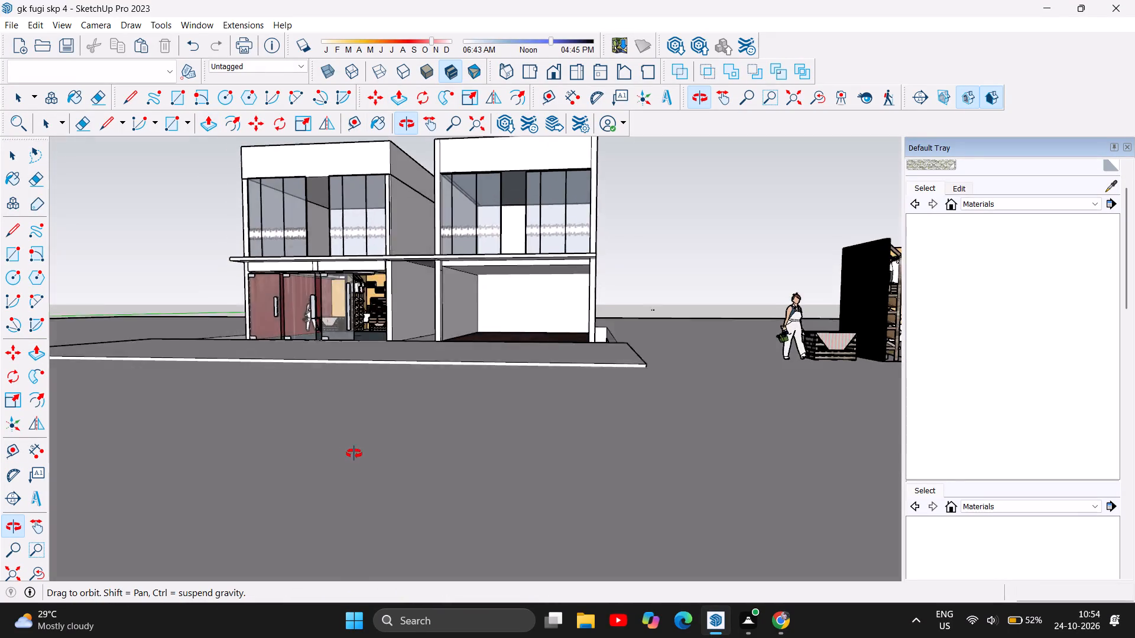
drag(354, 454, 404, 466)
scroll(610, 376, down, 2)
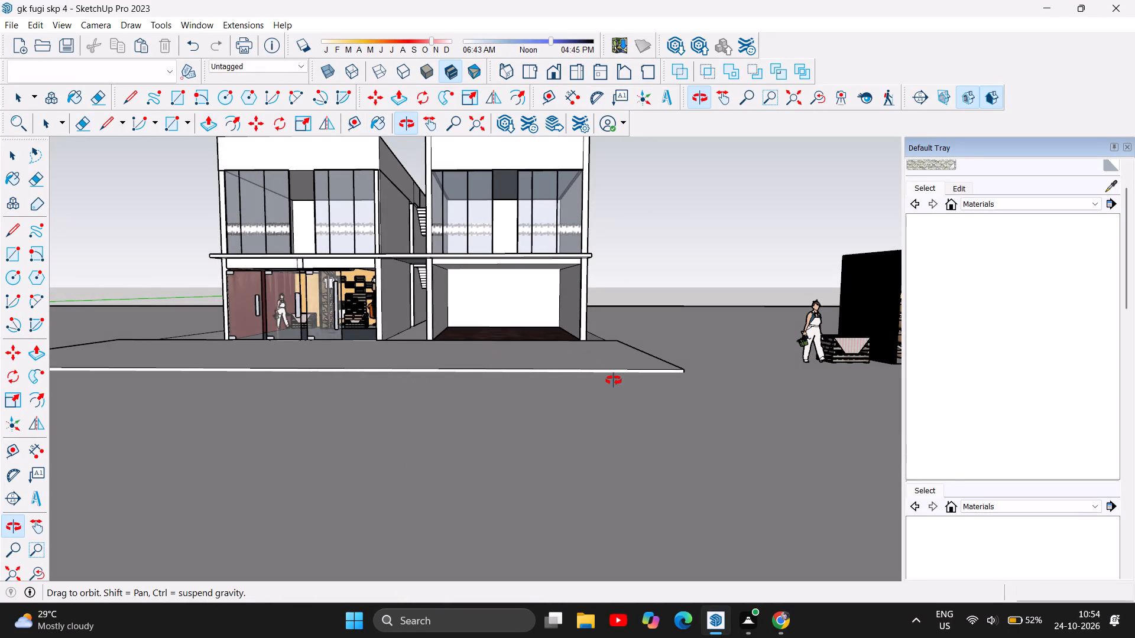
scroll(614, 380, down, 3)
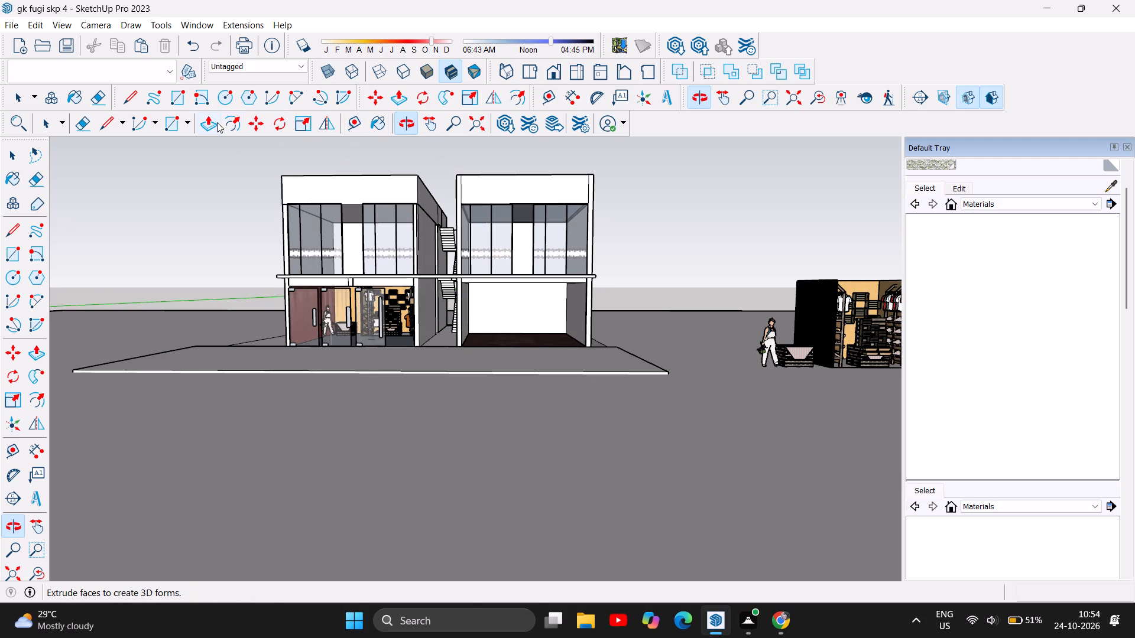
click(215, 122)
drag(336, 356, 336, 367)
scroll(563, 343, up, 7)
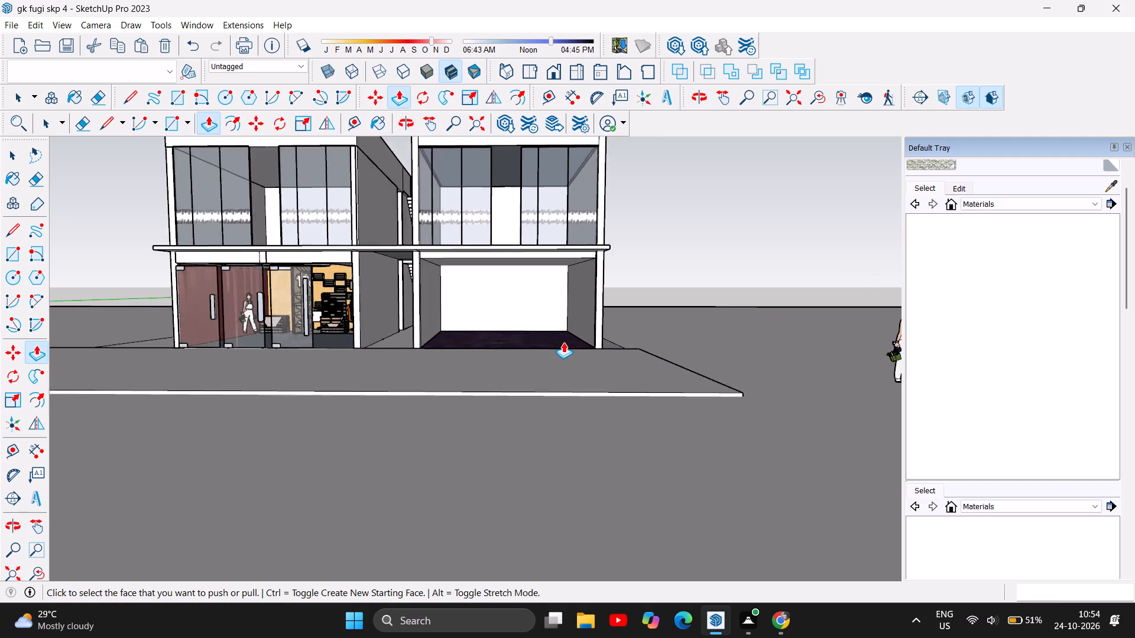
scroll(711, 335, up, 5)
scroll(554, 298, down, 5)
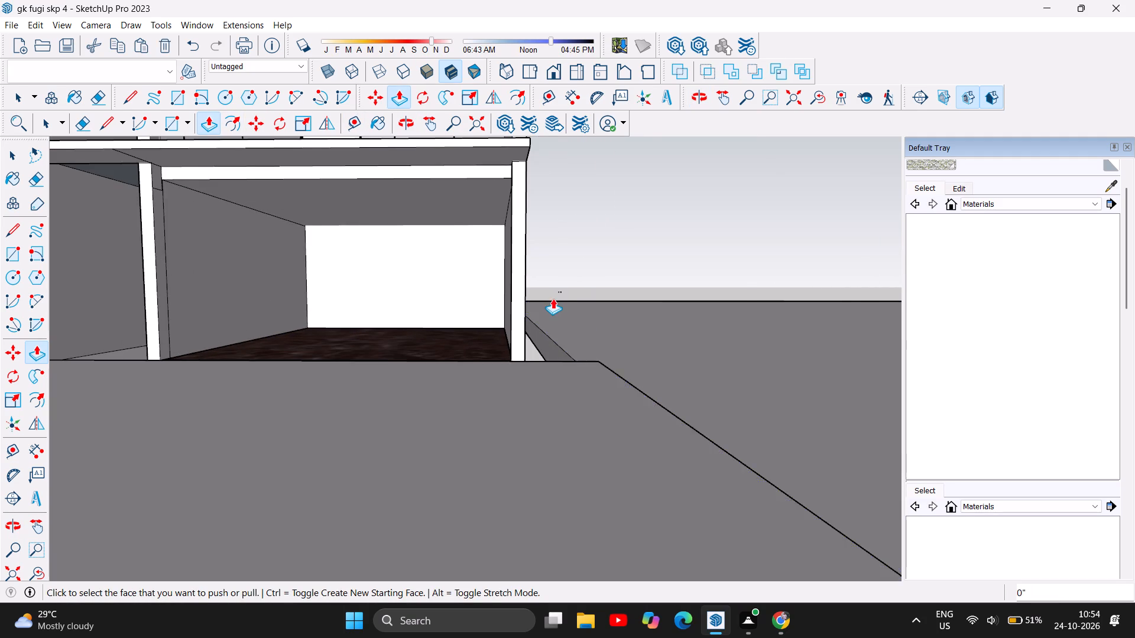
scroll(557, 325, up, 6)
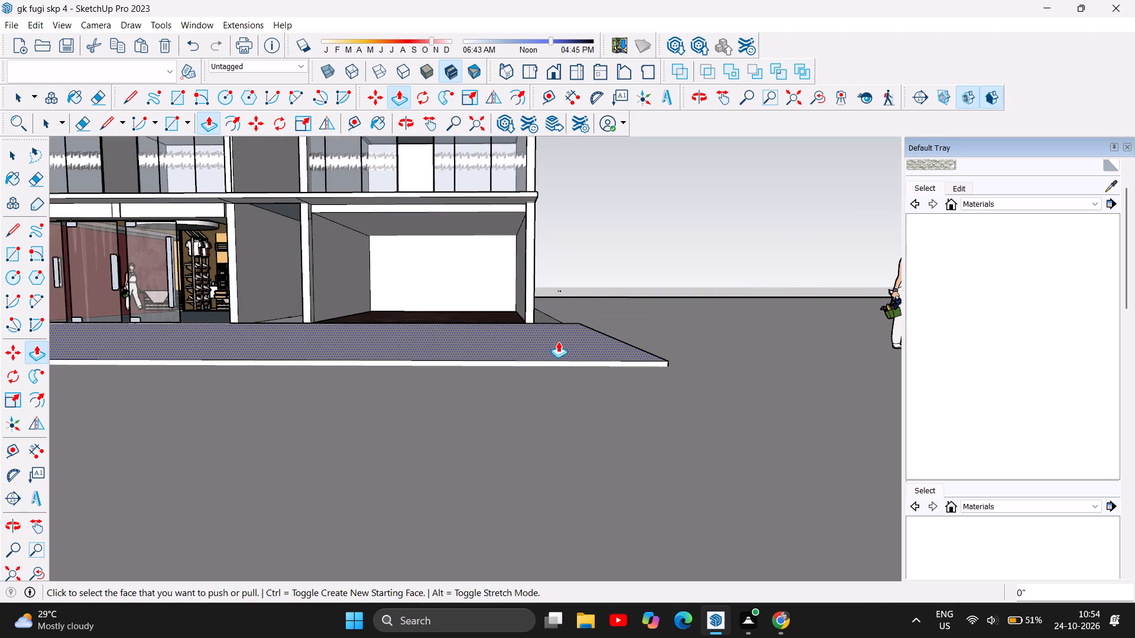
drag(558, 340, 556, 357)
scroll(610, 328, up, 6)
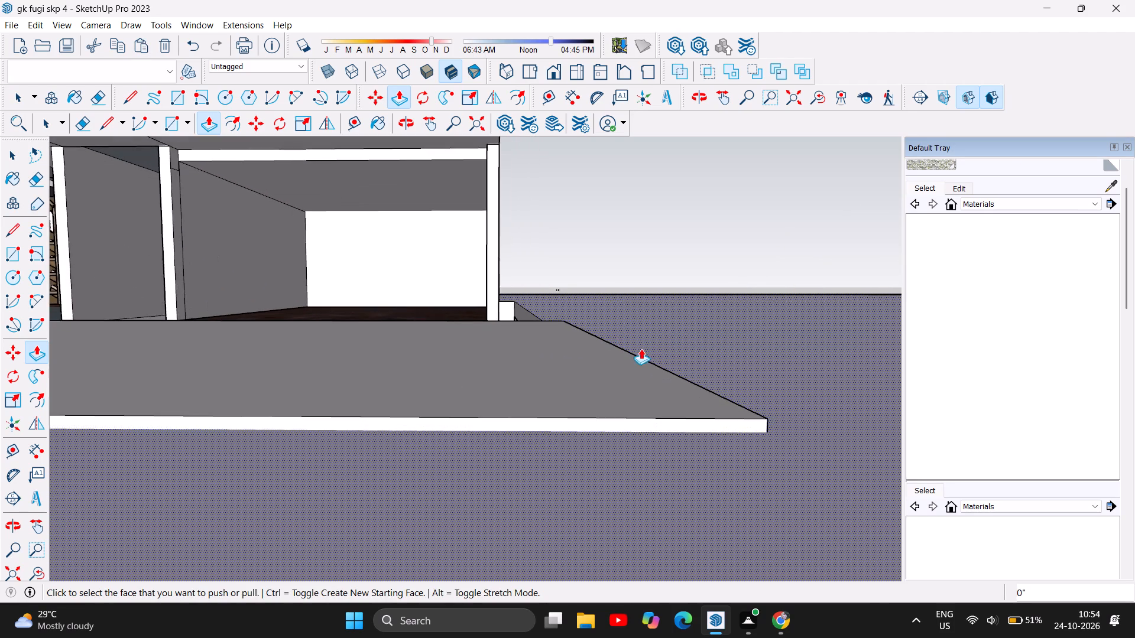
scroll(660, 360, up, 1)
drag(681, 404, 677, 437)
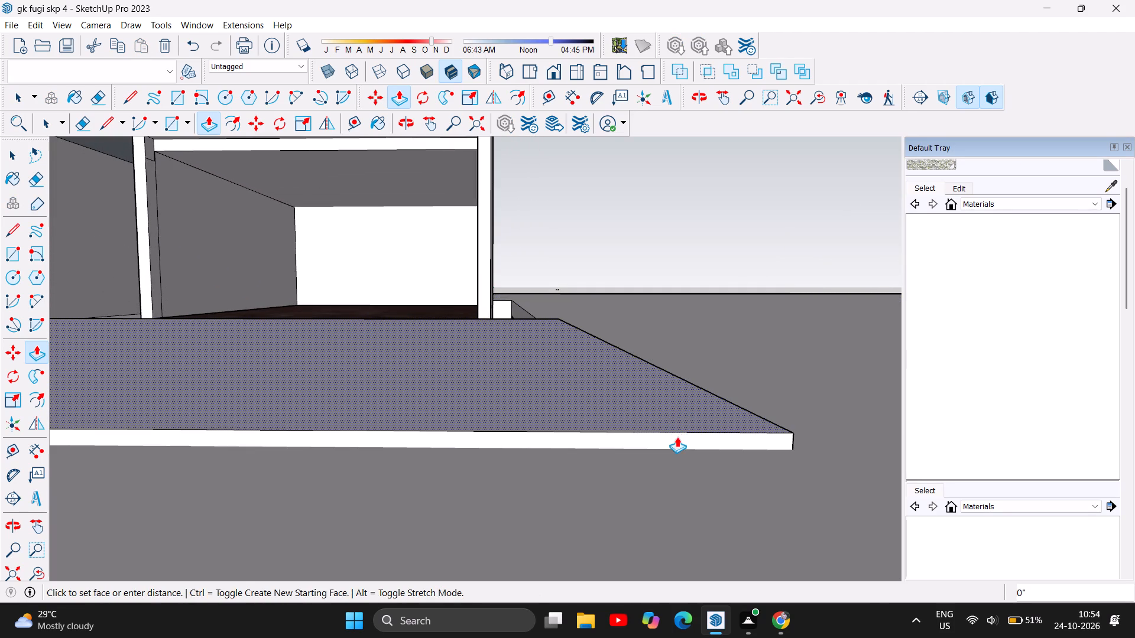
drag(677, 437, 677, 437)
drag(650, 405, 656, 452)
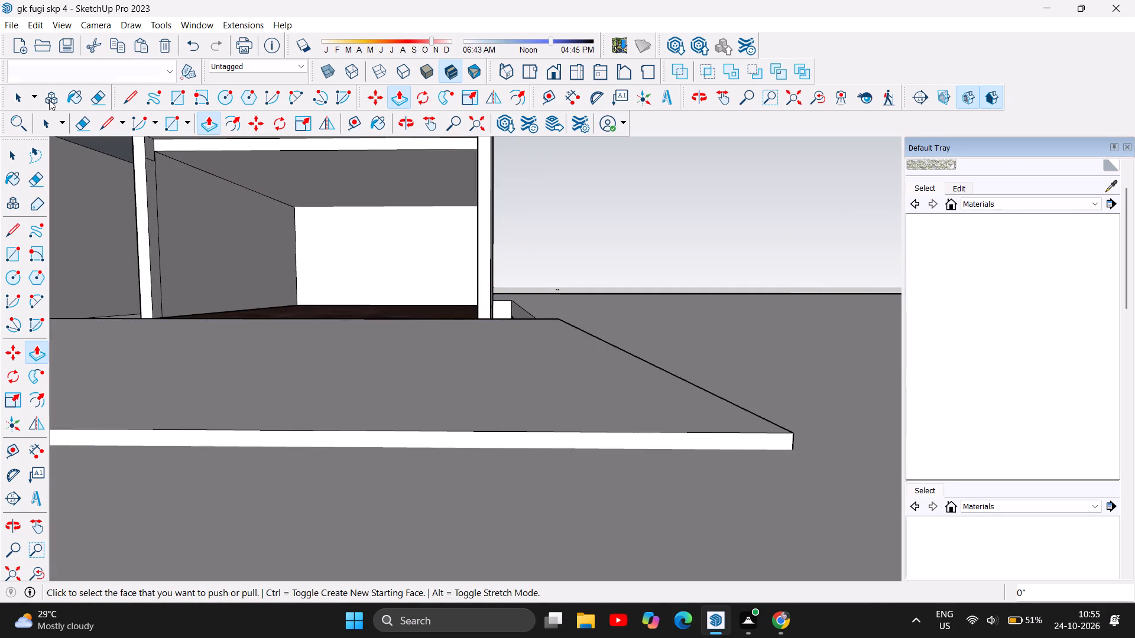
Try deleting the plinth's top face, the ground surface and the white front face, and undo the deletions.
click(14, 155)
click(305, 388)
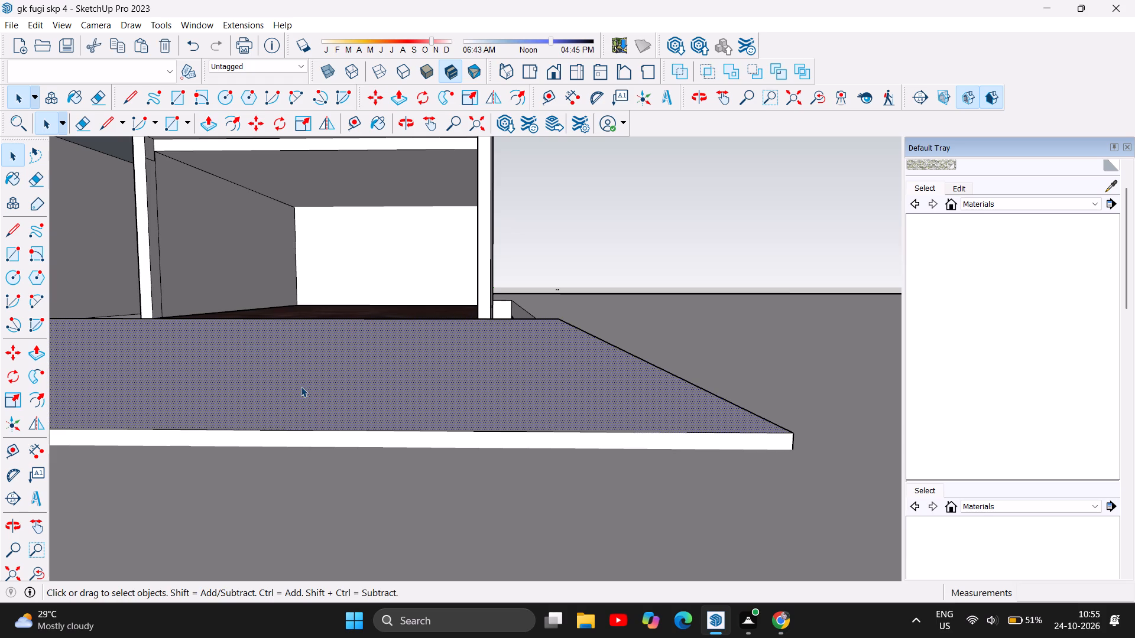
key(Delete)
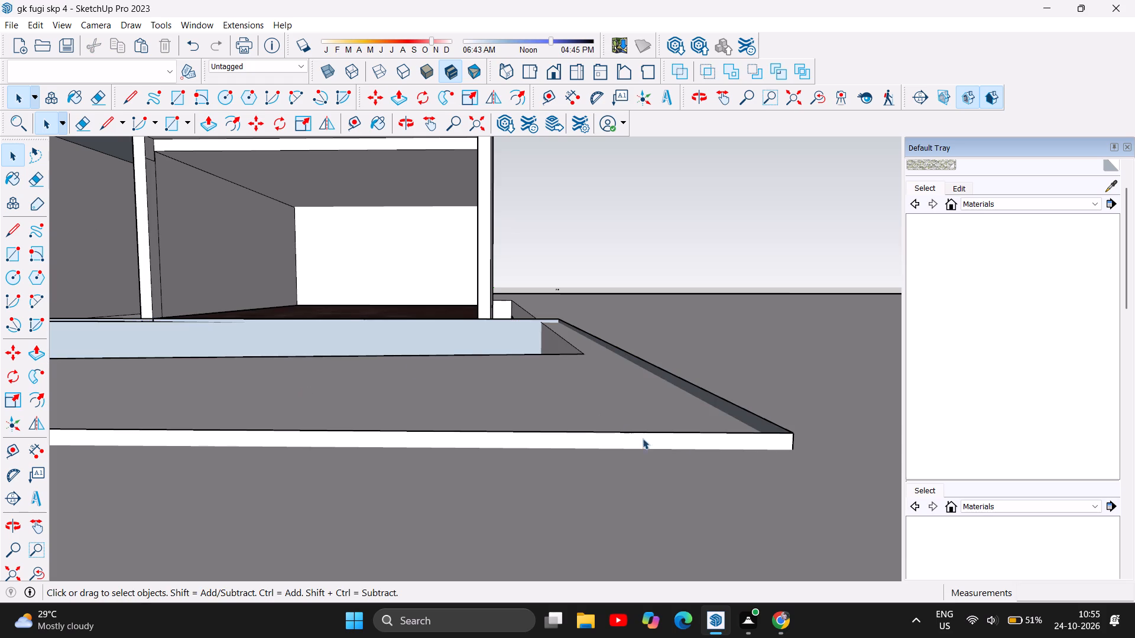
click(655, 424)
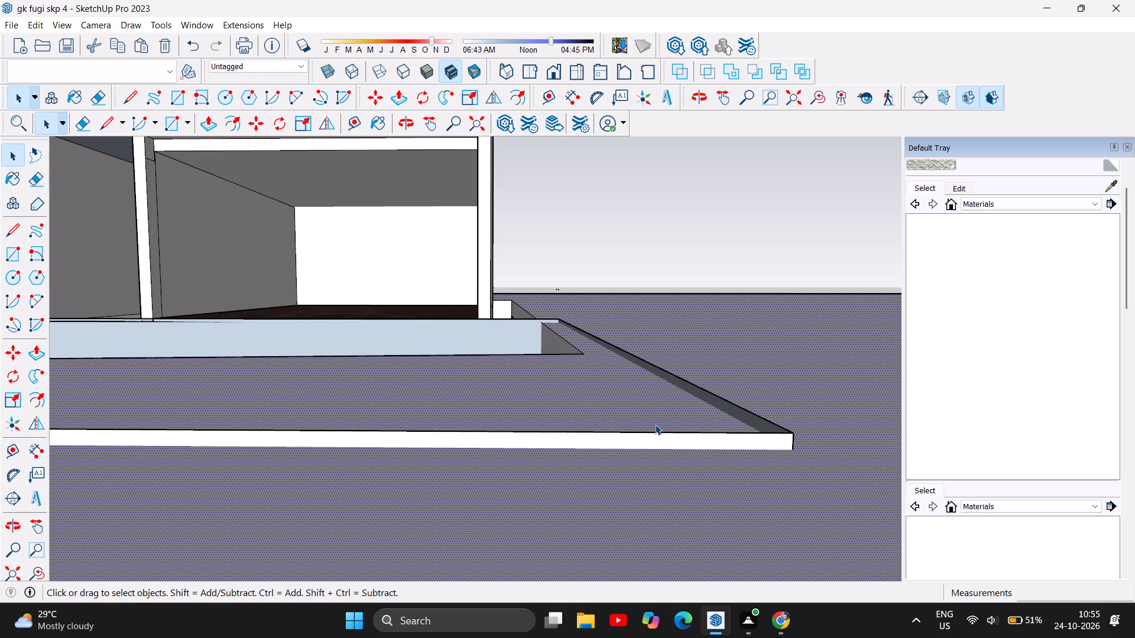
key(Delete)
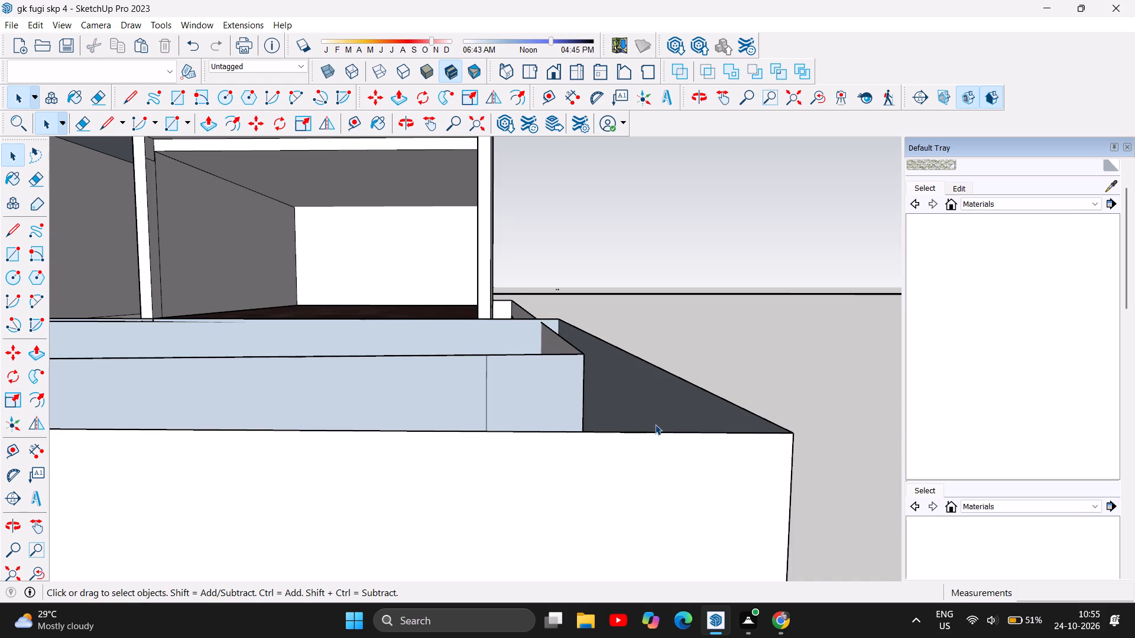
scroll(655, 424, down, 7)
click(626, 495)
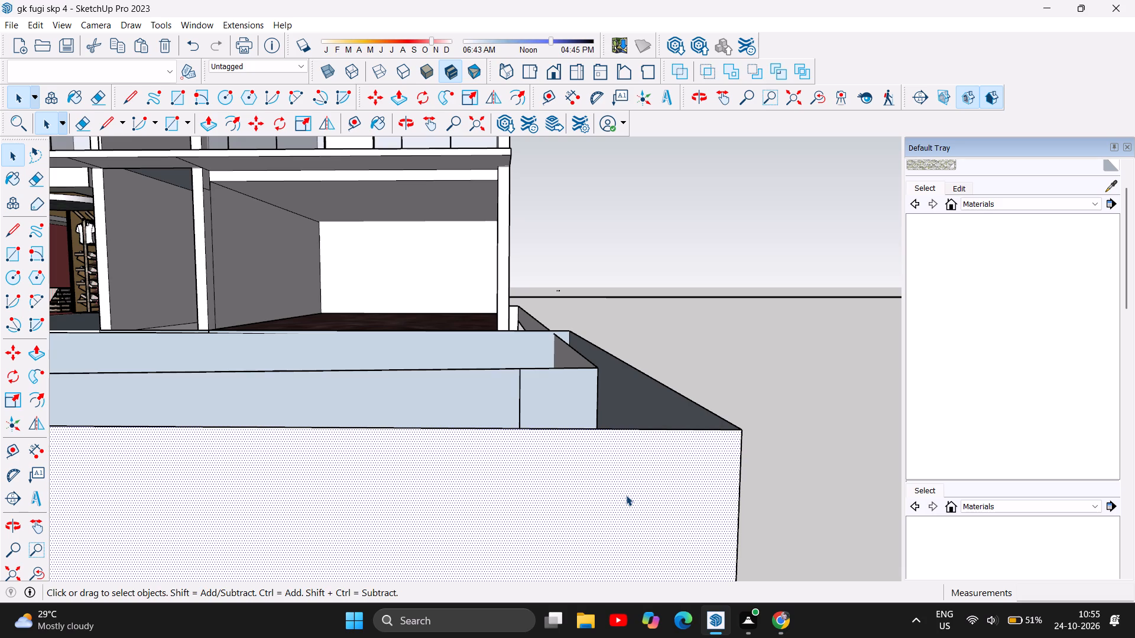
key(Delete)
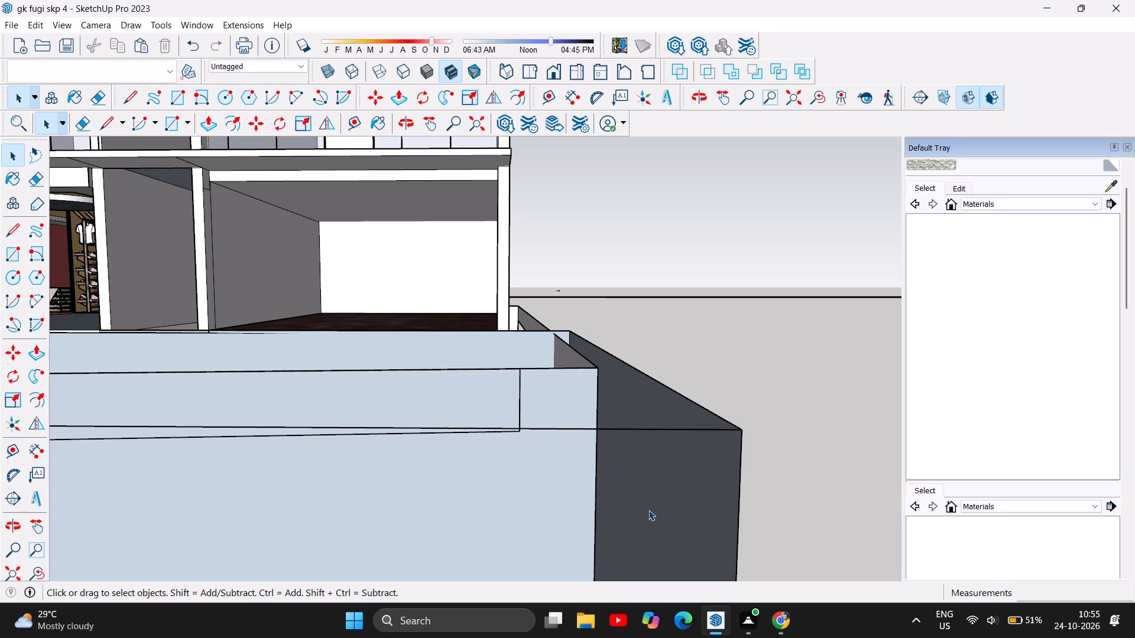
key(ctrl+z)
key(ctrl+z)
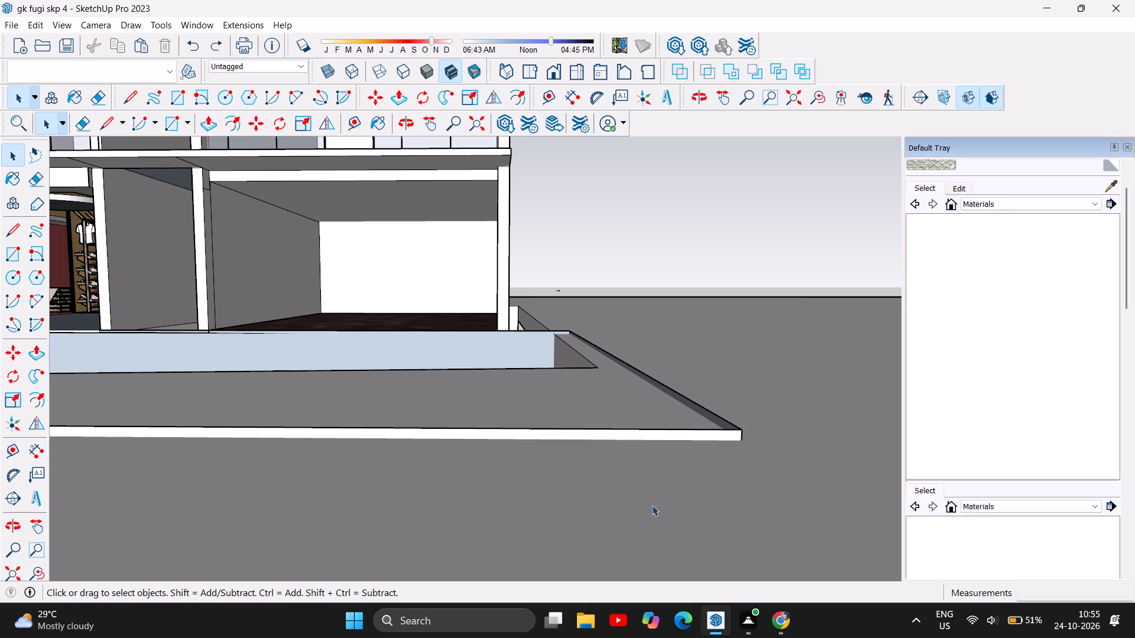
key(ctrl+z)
Examine the extended front plinth and the building from above.
scroll(689, 493, down, 6)
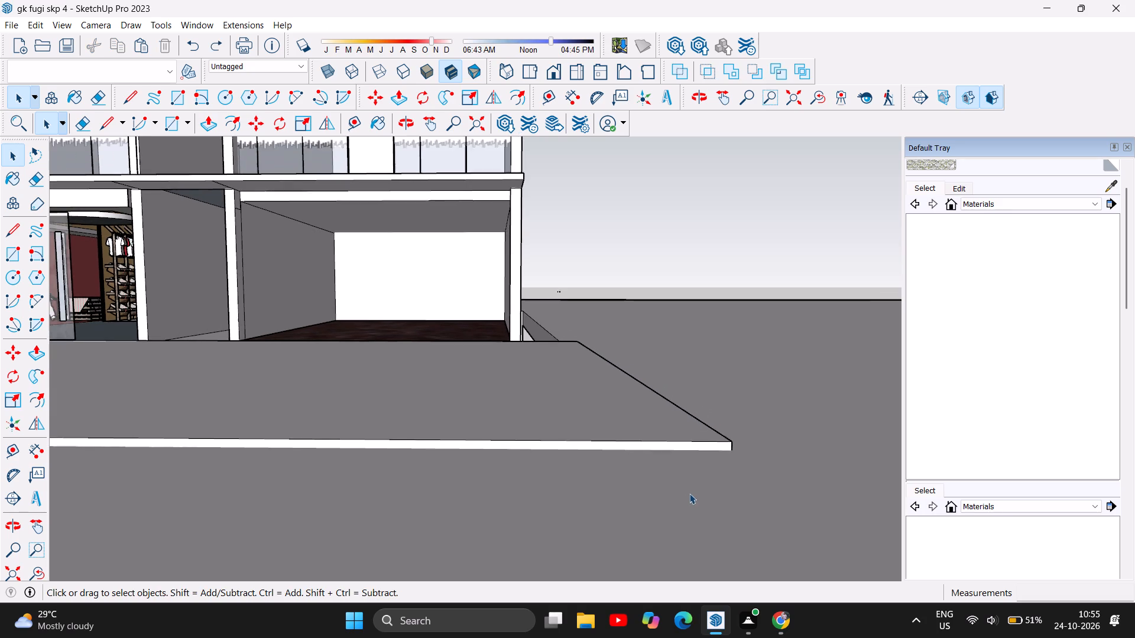
scroll(718, 505, down, 7)
scroll(757, 533, down, 7)
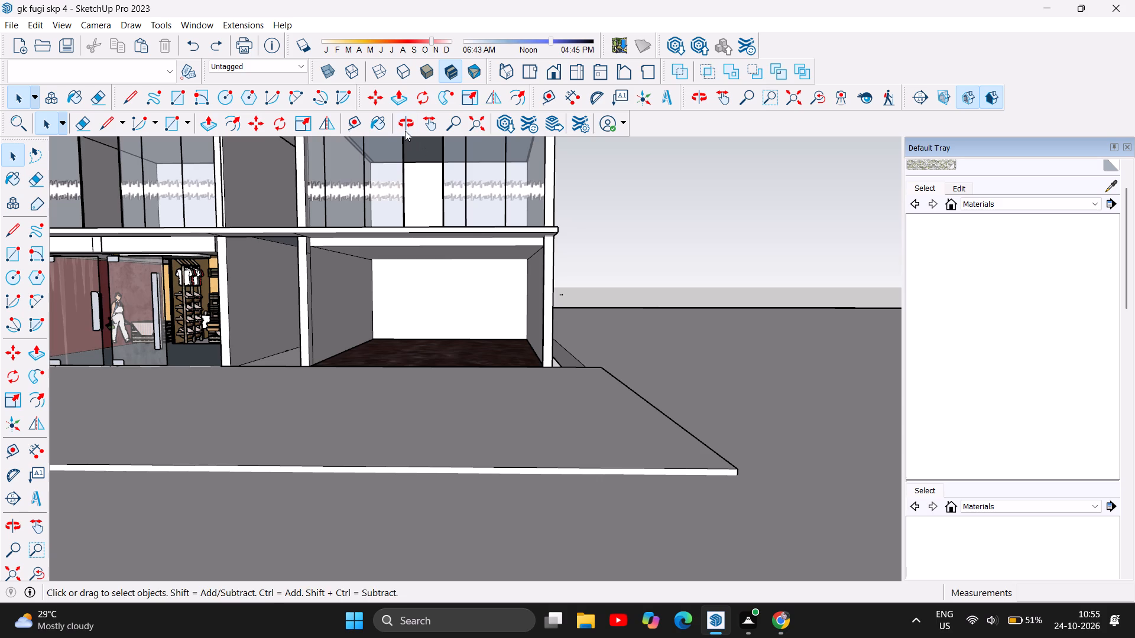
click(405, 129)
drag(553, 377, 573, 486)
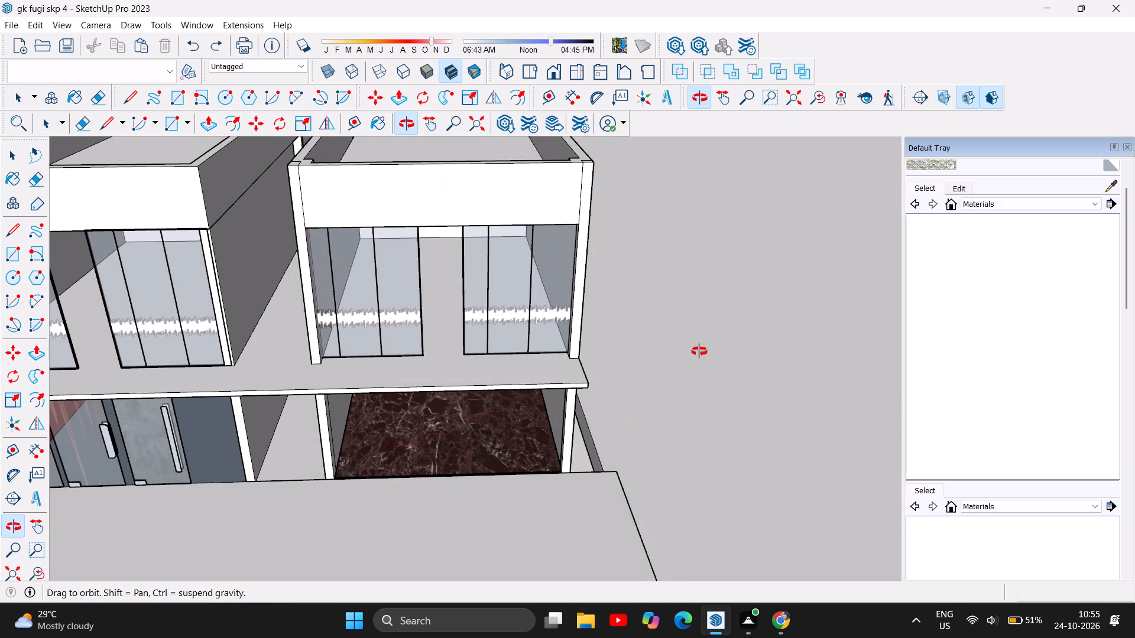
scroll(699, 351, down, 7)
scroll(699, 351, up, 1)
scroll(699, 351, down, 5)
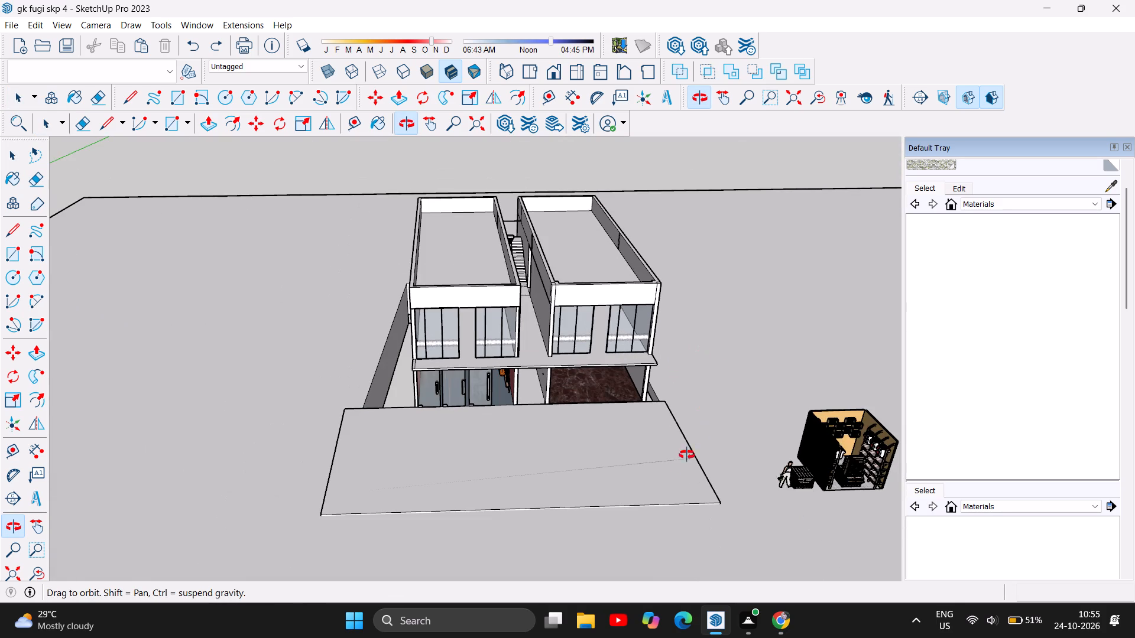
Examine the extended plinth's corner beside the marble-floored shop, where it meets the side wall and the ground.
drag(673, 448, 423, 428)
click(423, 428)
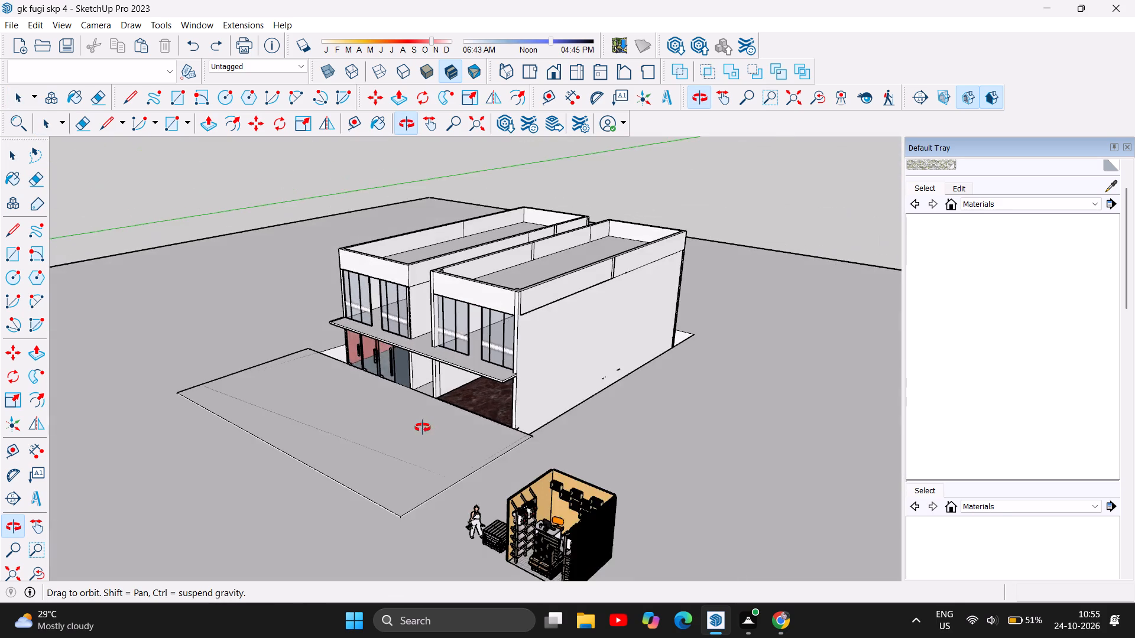
scroll(439, 415, up, 16)
scroll(495, 411, up, 4)
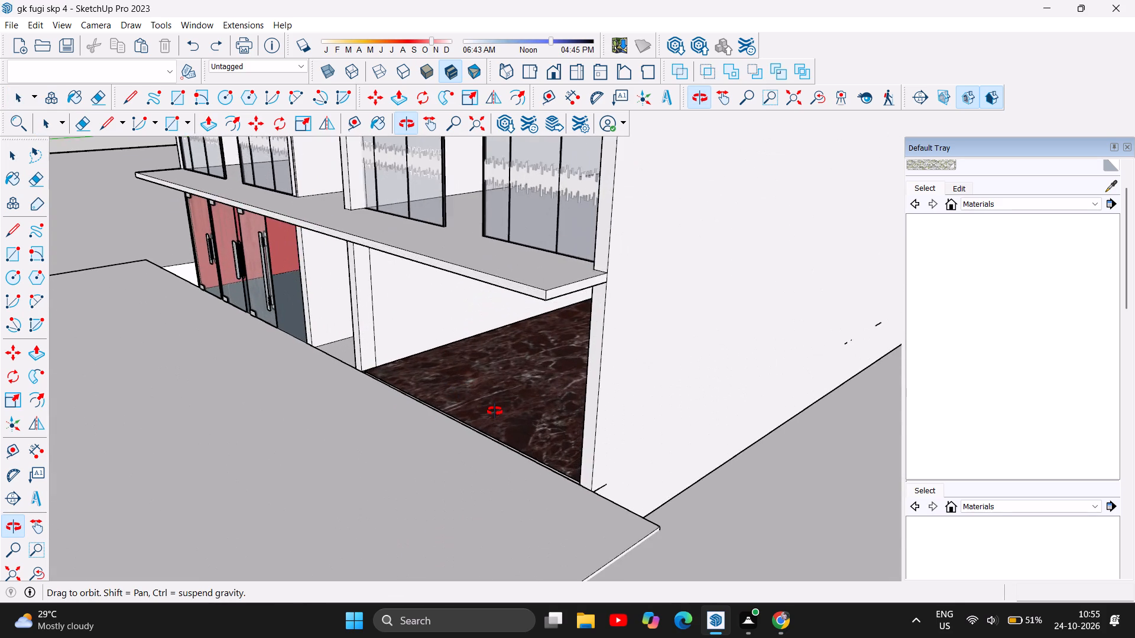
scroll(495, 411, up, 12)
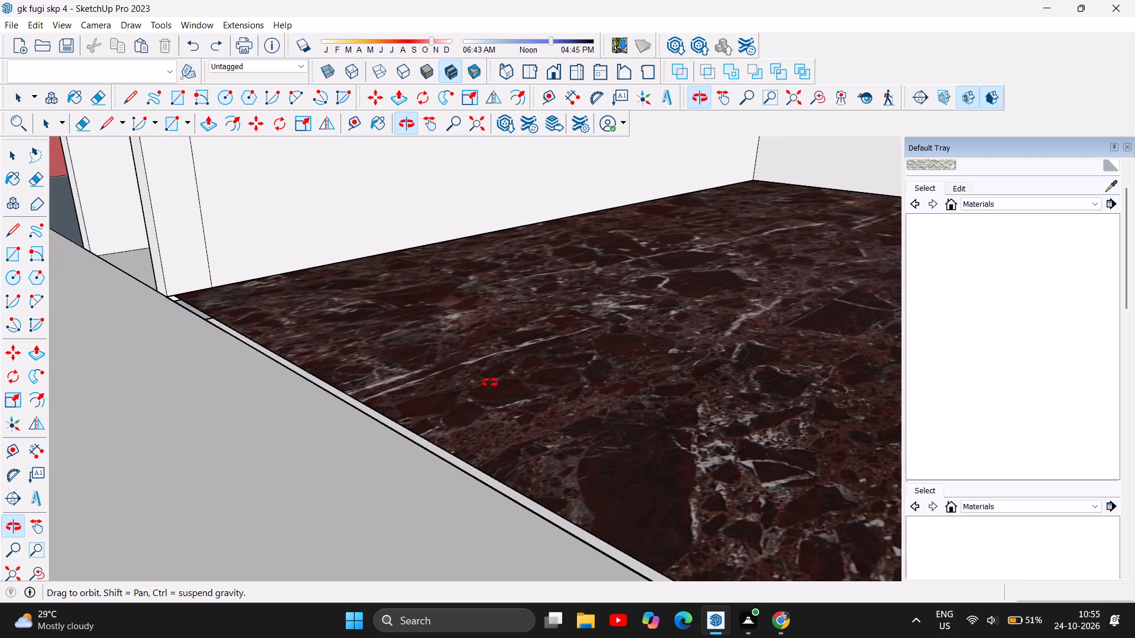
scroll(516, 318, down, 11)
scroll(683, 480, up, 5)
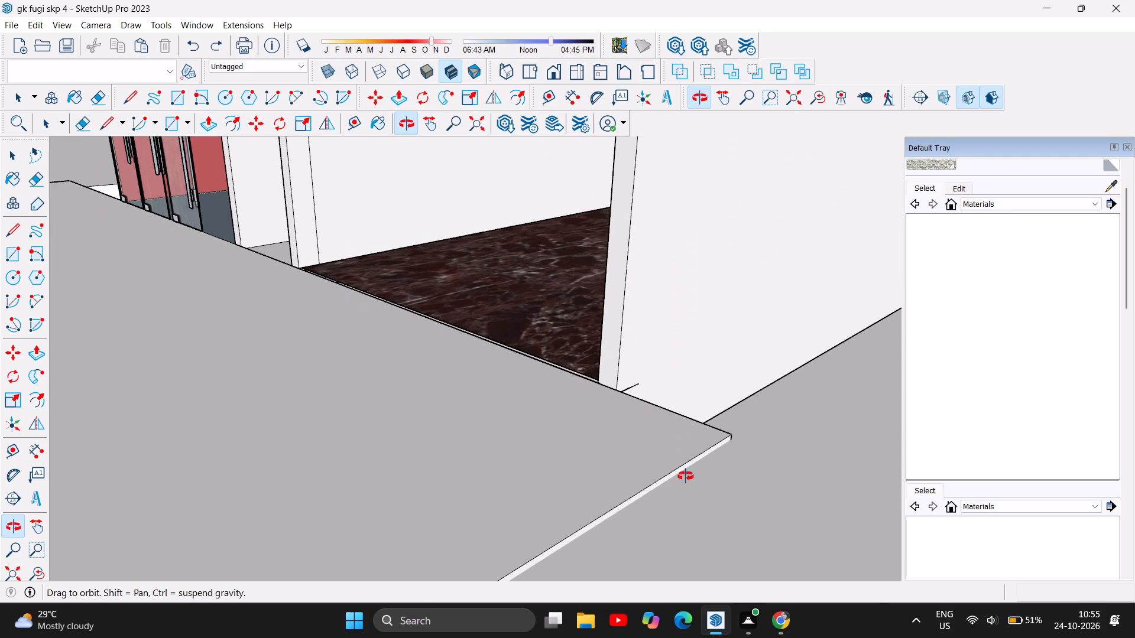
drag(712, 449, 504, 407)
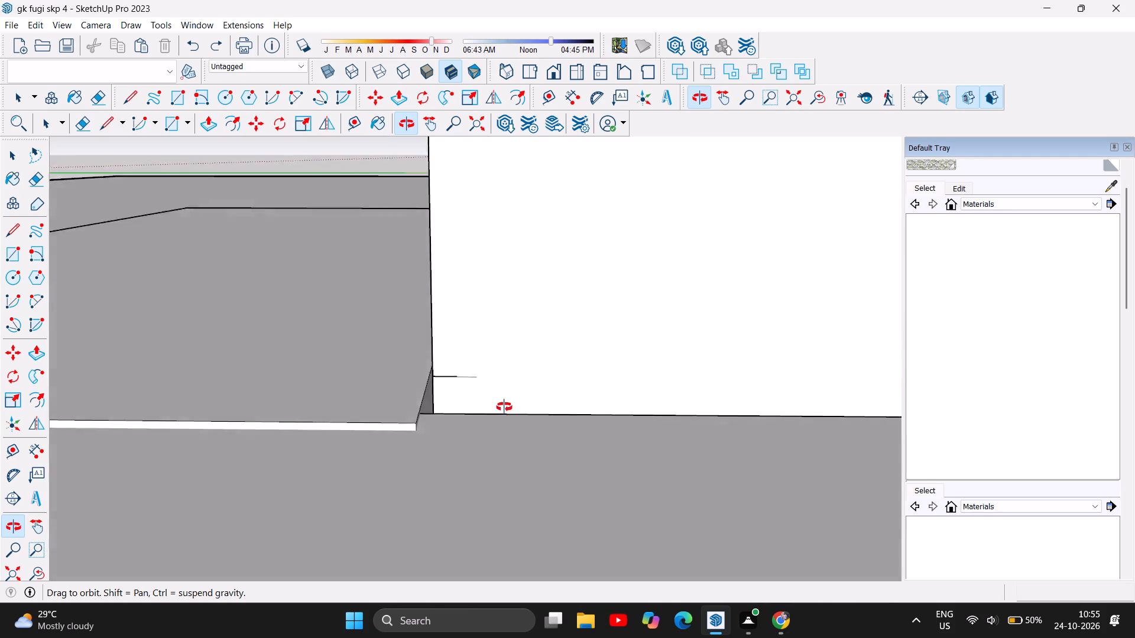
drag(504, 407, 510, 403)
scroll(452, 380, up, 14)
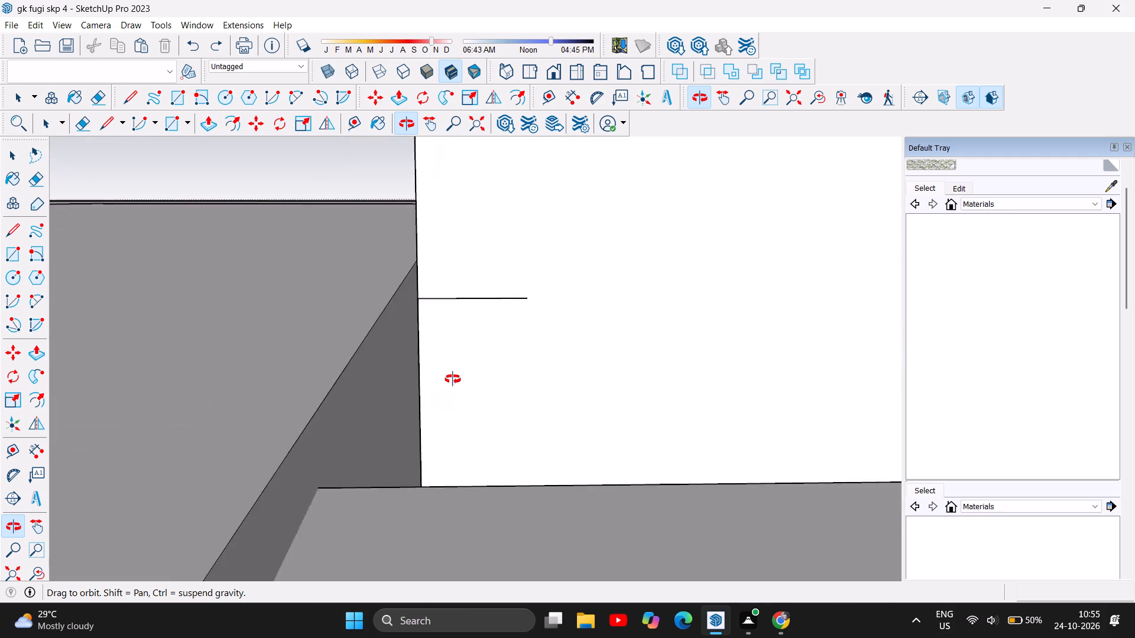
scroll(453, 379, up, 1)
scroll(453, 379, down, 1)
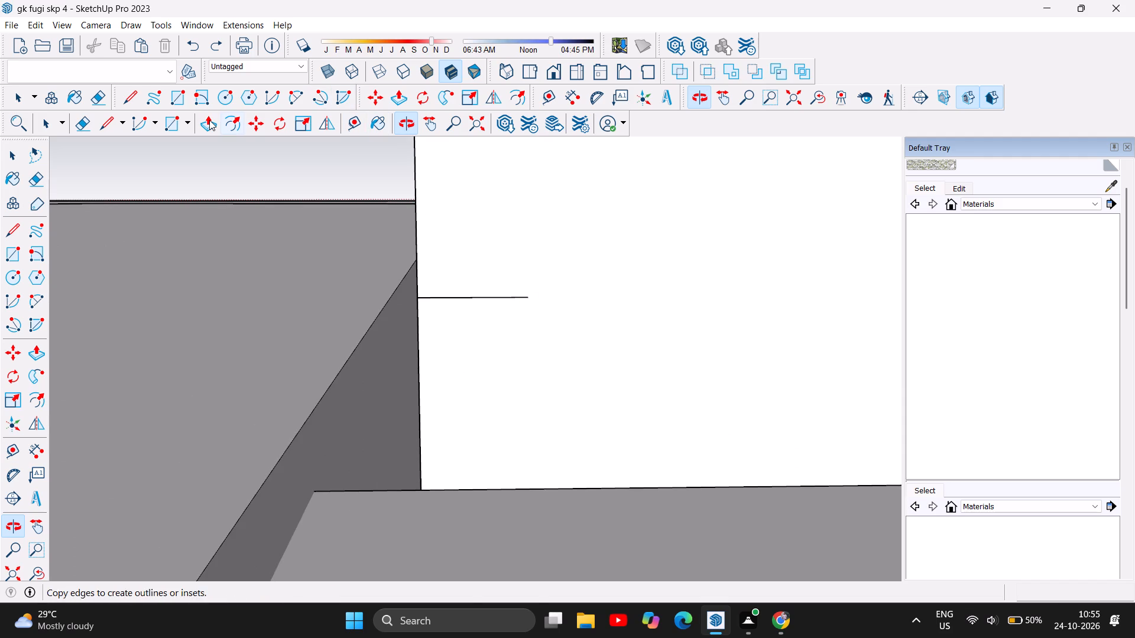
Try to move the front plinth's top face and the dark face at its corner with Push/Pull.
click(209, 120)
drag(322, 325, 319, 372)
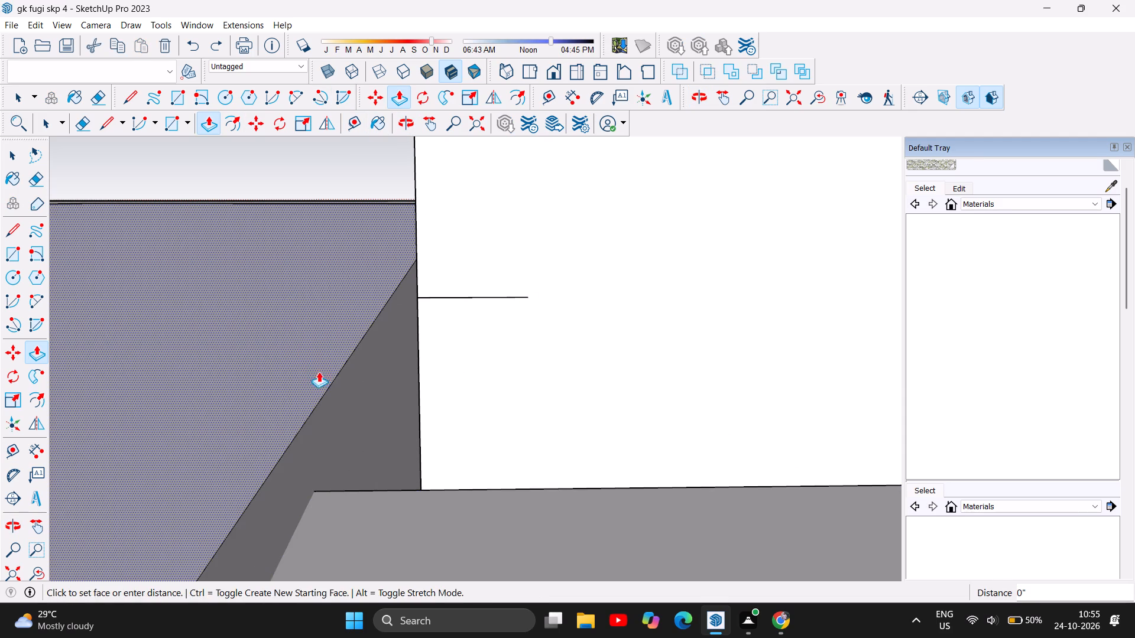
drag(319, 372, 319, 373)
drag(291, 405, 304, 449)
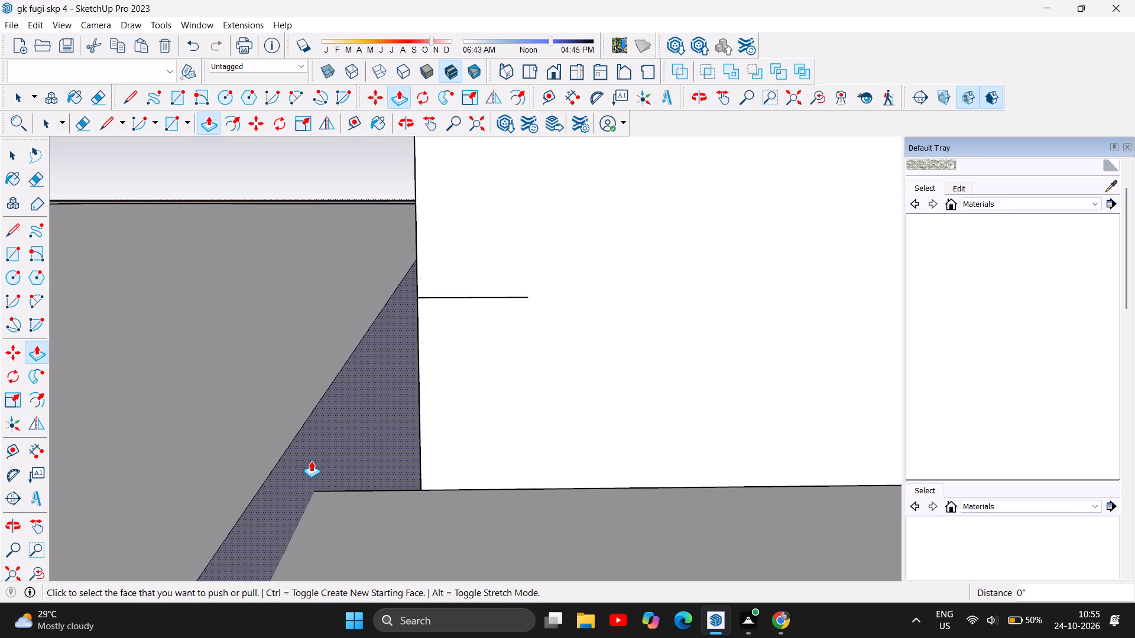
Examine the extended front plinth against both shopfronts, close up and from the front of the whole building.
scroll(531, 465, down, 6)
scroll(596, 477, down, 10)
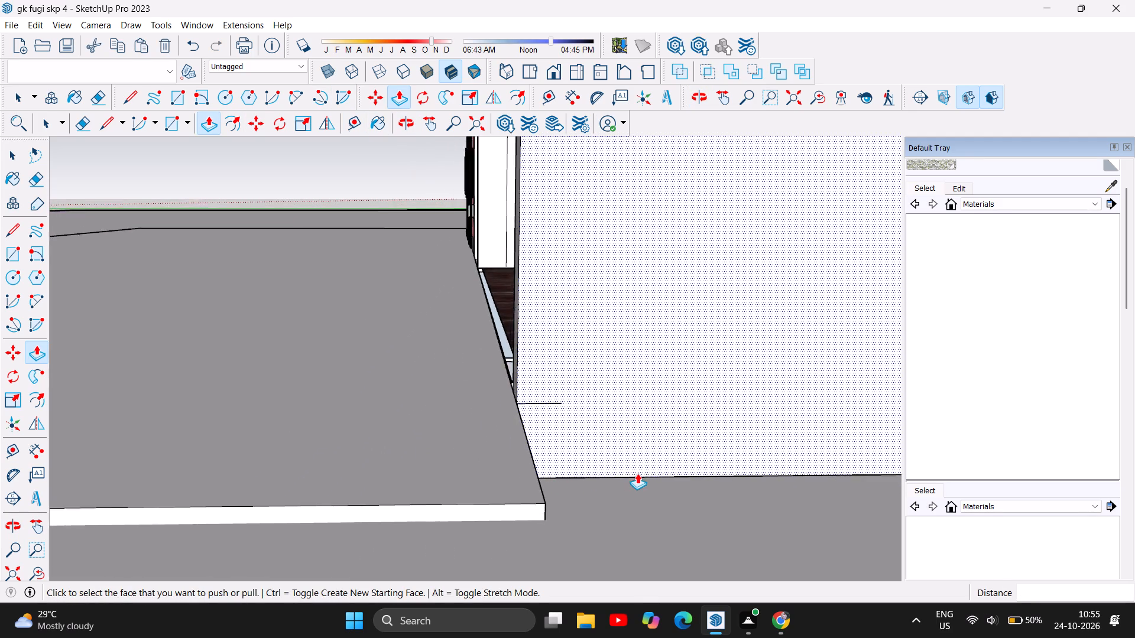
scroll(637, 473, down, 10)
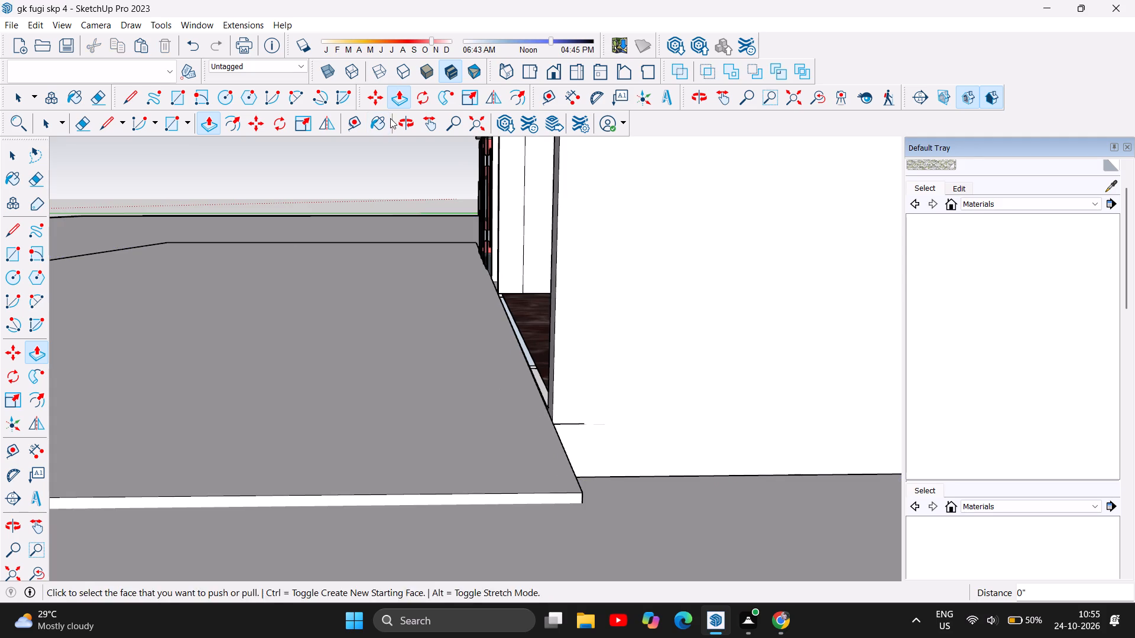
click(399, 118)
drag(357, 347, 616, 376)
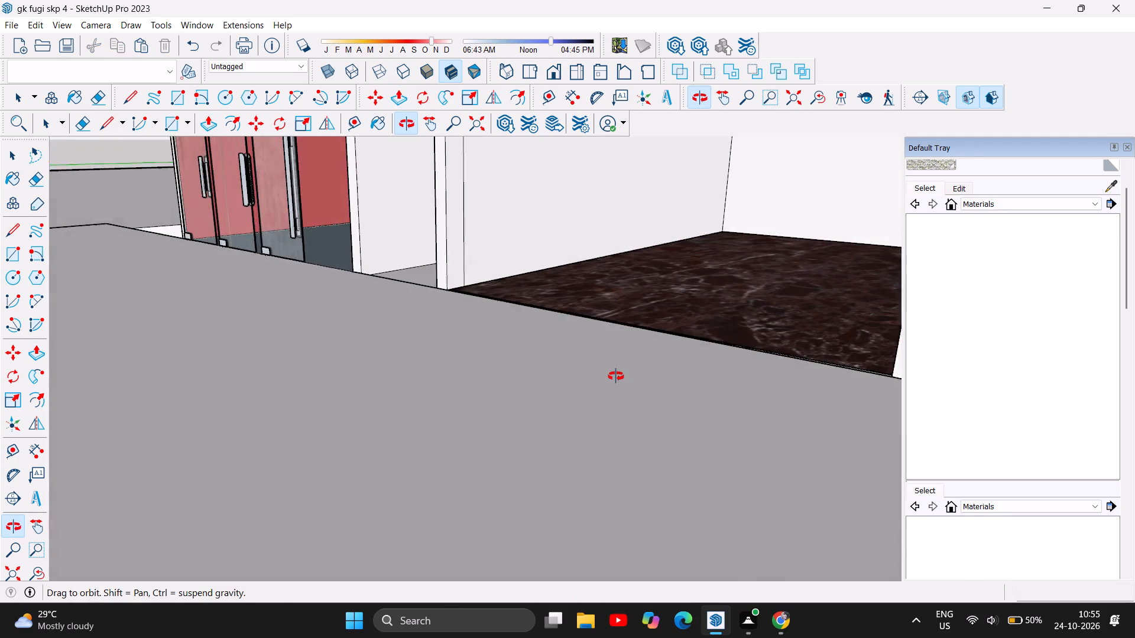
drag(616, 376, 618, 376)
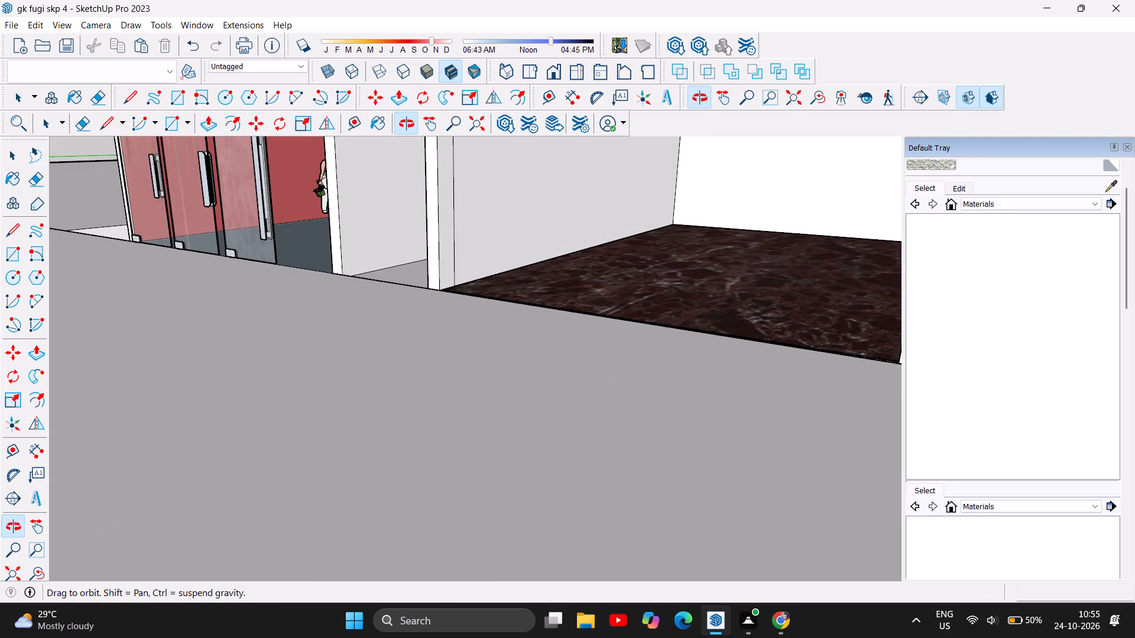
scroll(236, 637, down, 7)
scroll(373, 503, down, 18)
scroll(373, 503, down, 7)
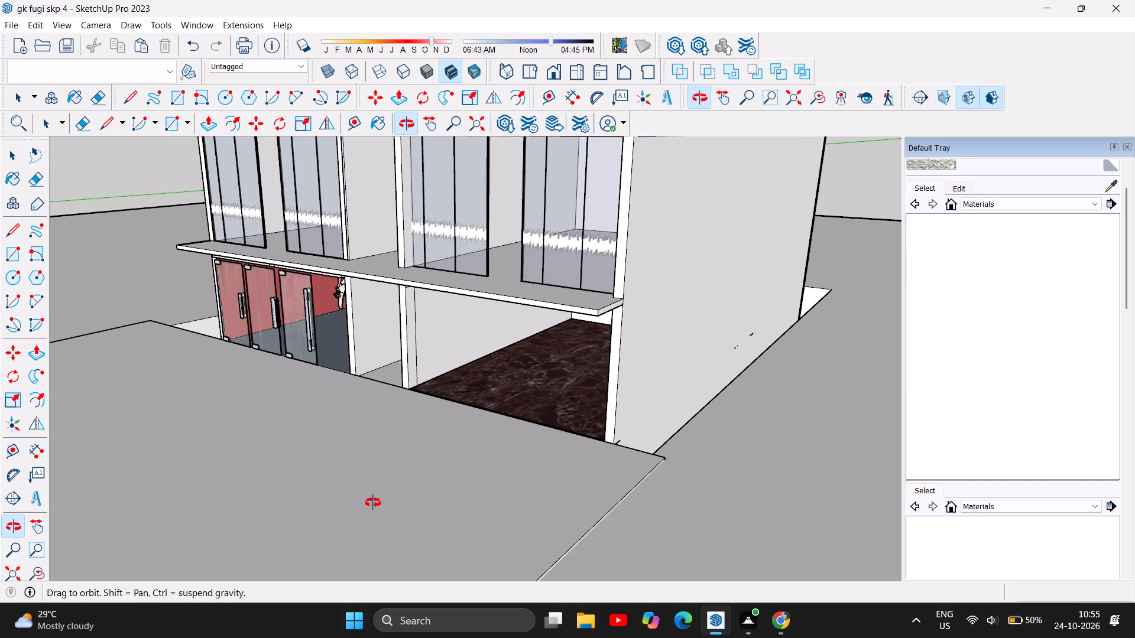
drag(150, 383, 281, 376)
drag(281, 376, 275, 369)
click(275, 368)
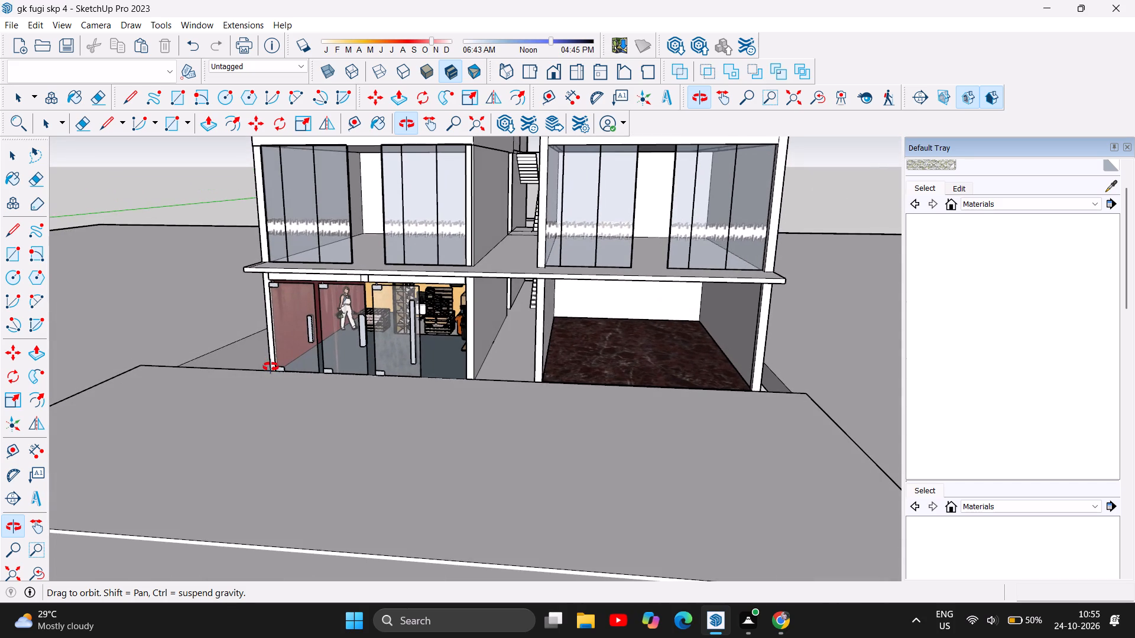
scroll(276, 364, down, 7)
drag(287, 405, 312, 391)
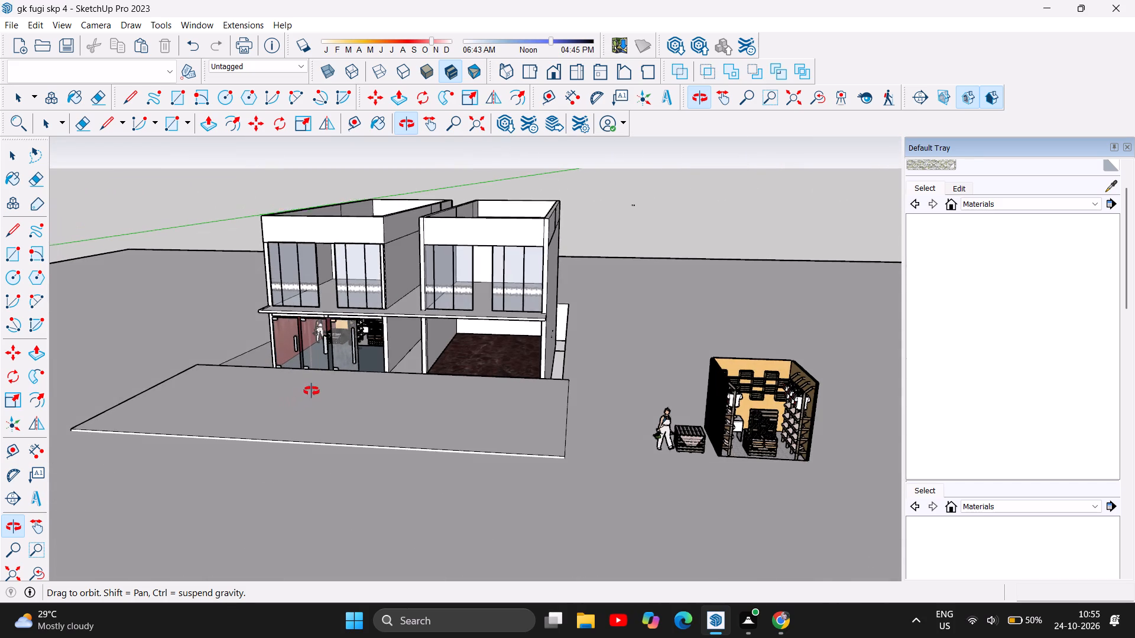
drag(312, 391, 320, 387)
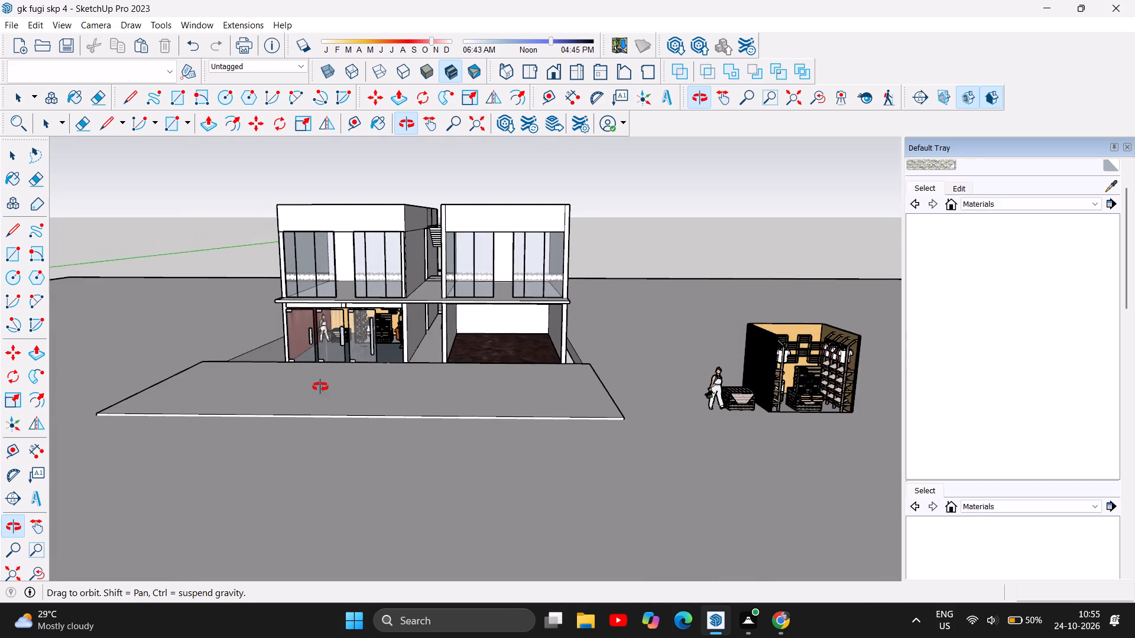
drag(320, 387, 338, 387)
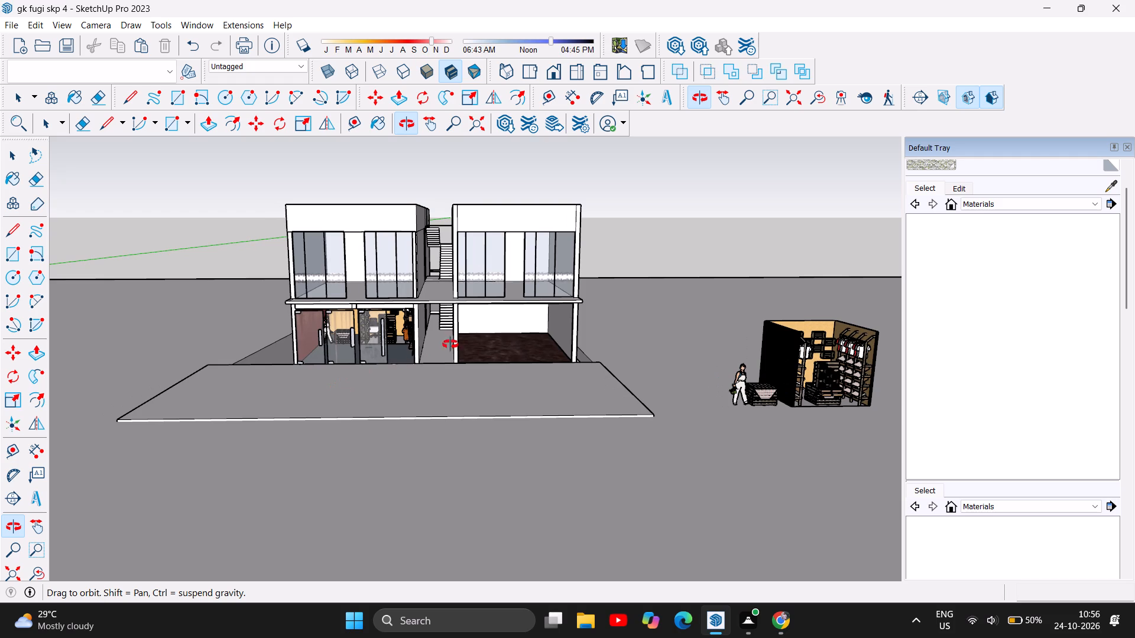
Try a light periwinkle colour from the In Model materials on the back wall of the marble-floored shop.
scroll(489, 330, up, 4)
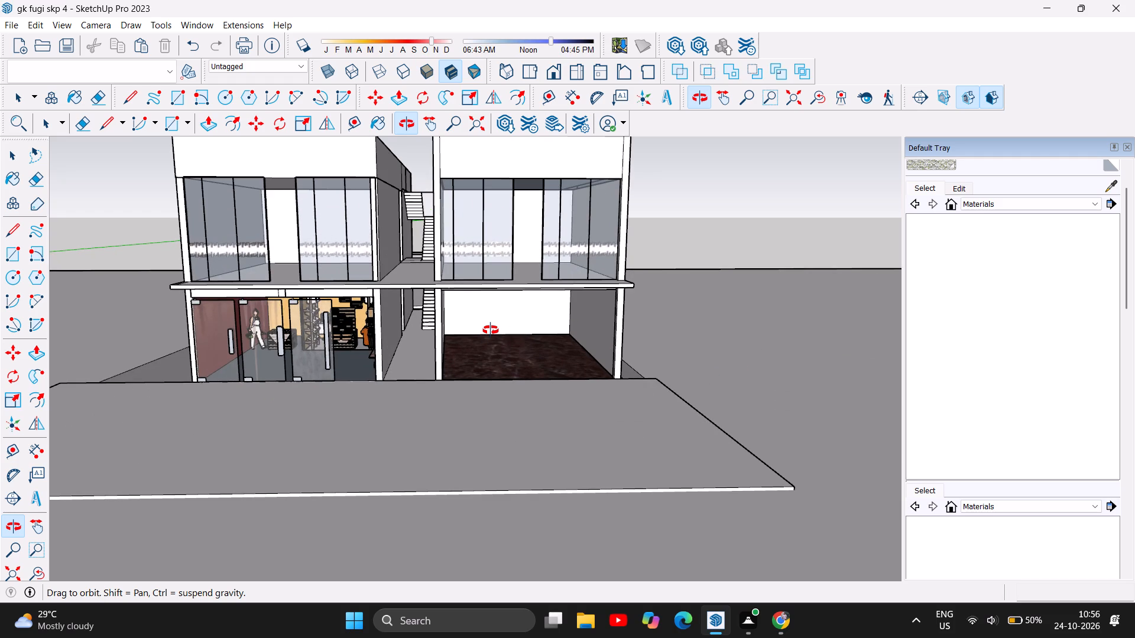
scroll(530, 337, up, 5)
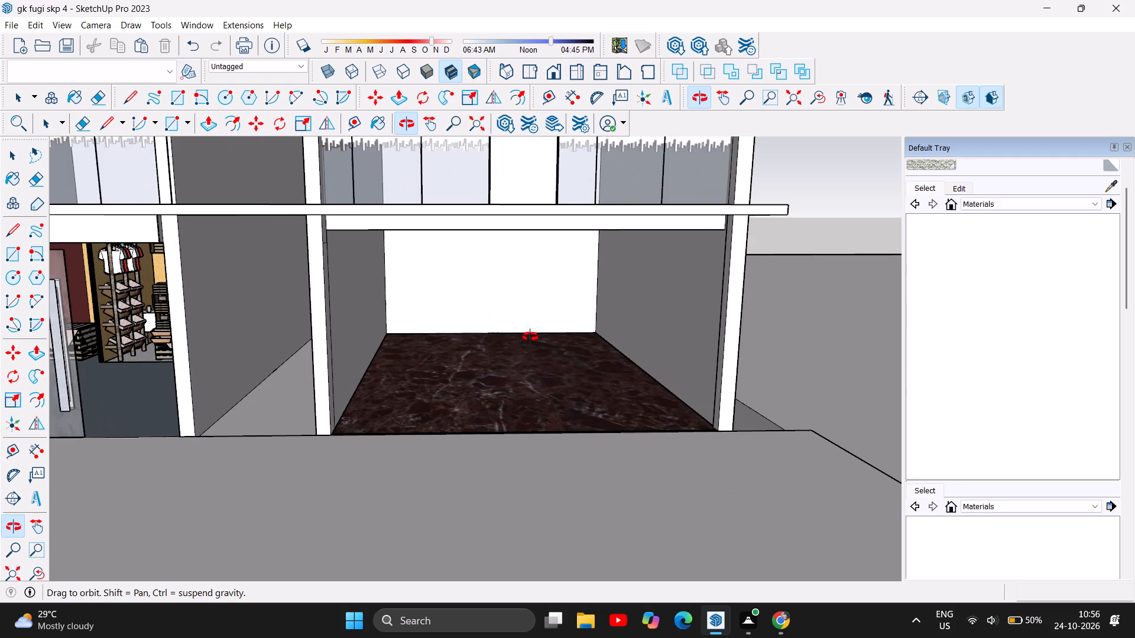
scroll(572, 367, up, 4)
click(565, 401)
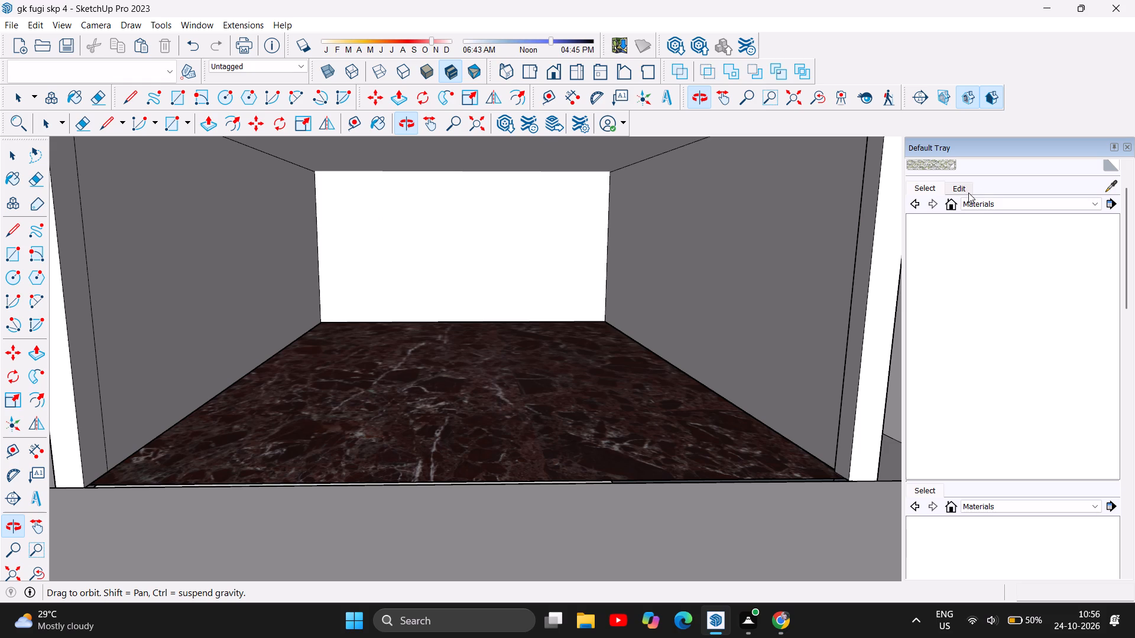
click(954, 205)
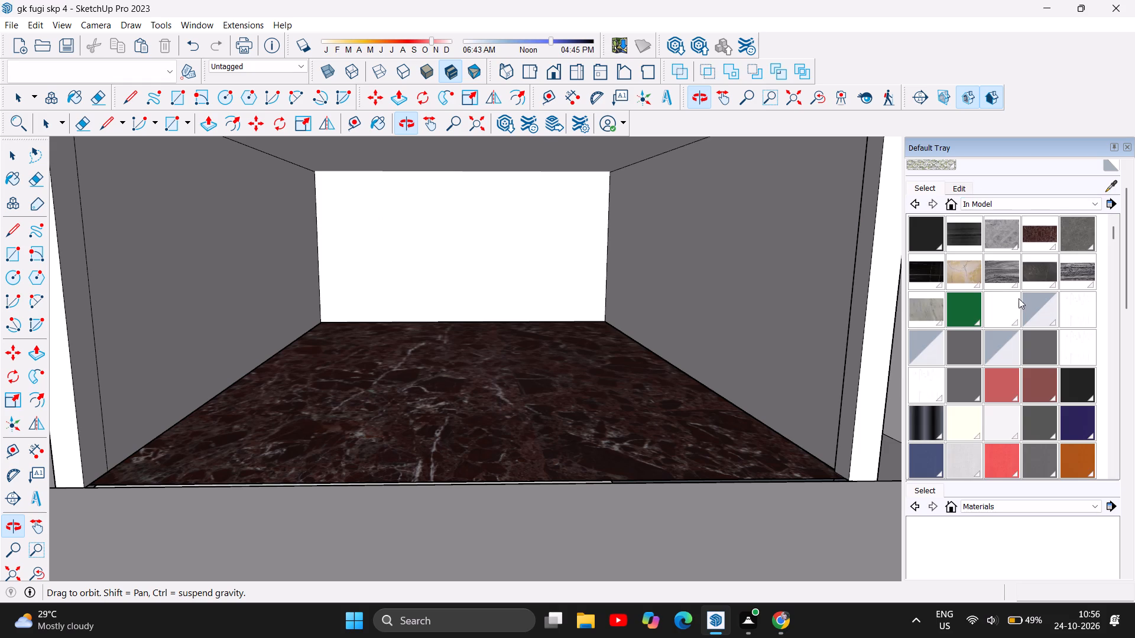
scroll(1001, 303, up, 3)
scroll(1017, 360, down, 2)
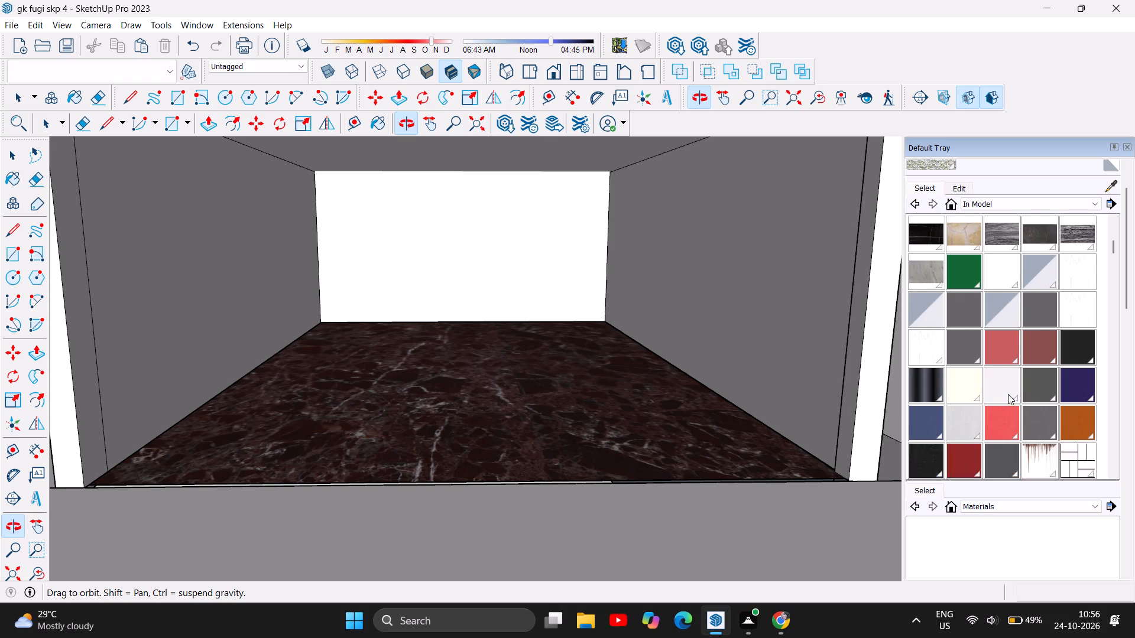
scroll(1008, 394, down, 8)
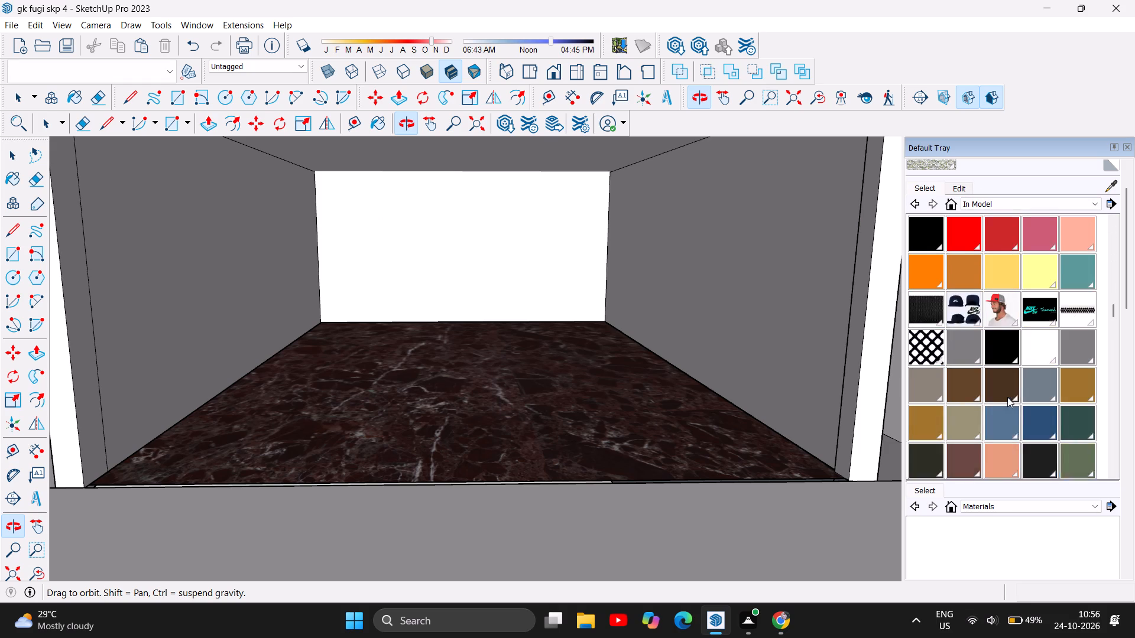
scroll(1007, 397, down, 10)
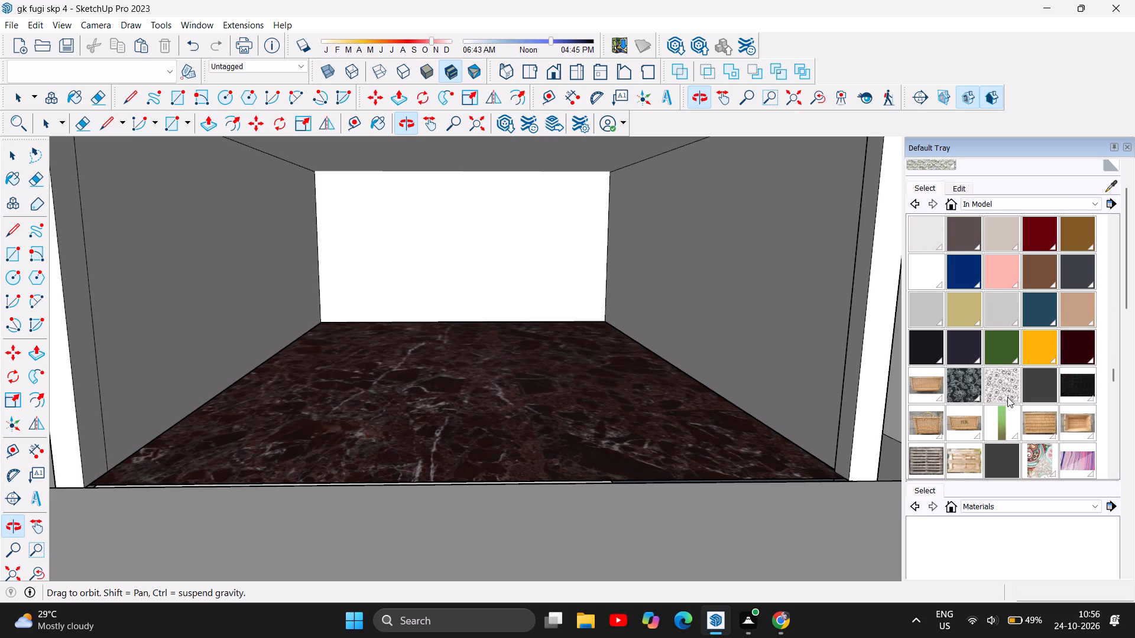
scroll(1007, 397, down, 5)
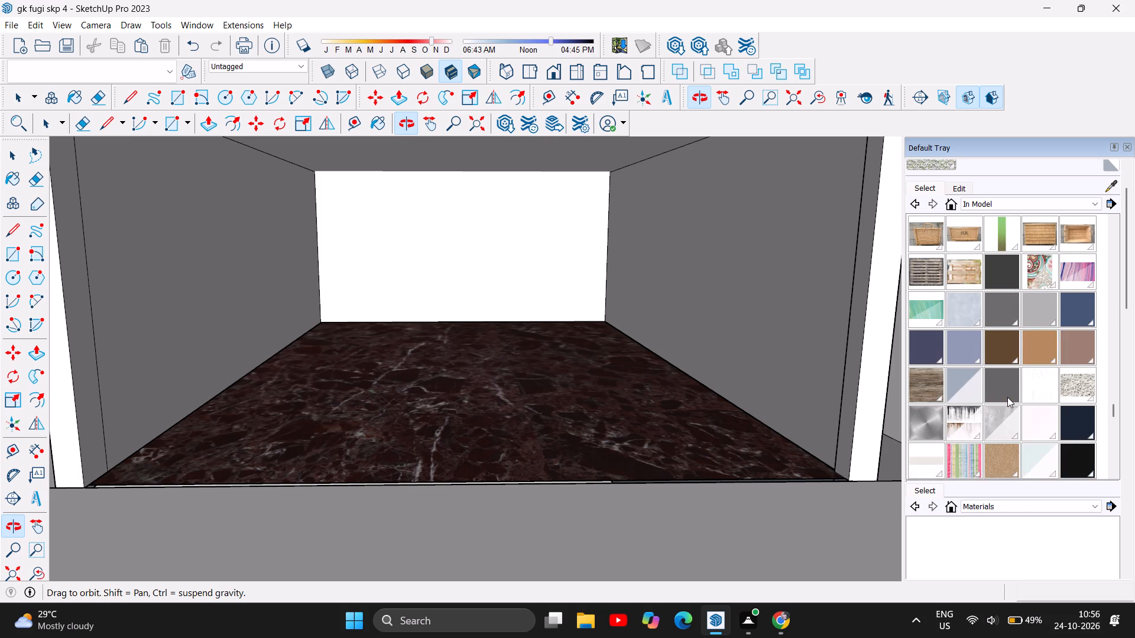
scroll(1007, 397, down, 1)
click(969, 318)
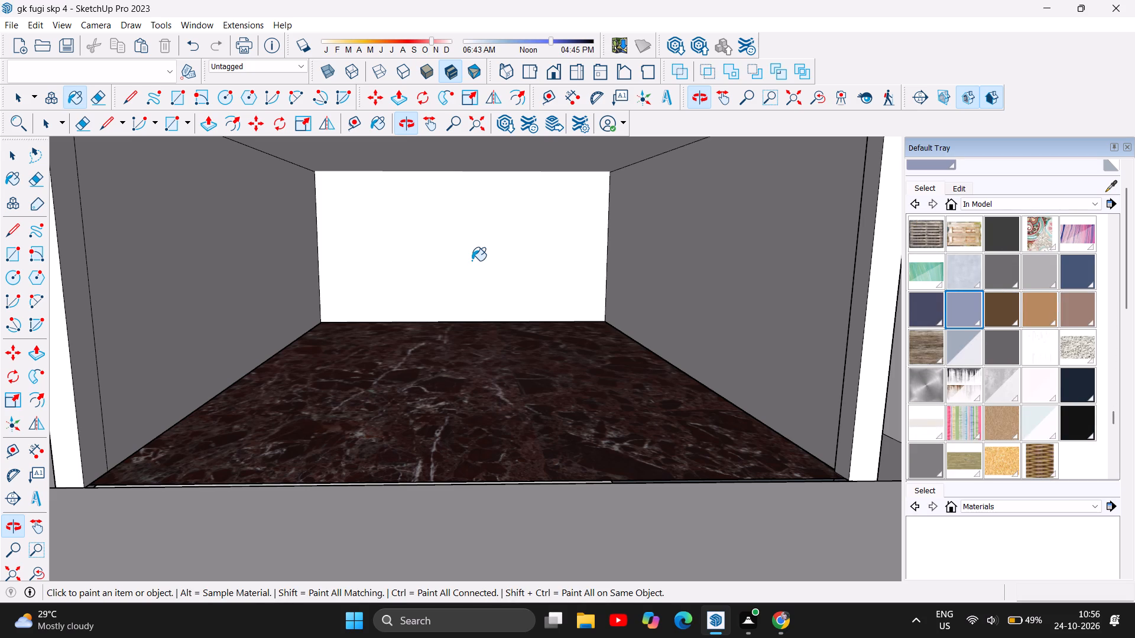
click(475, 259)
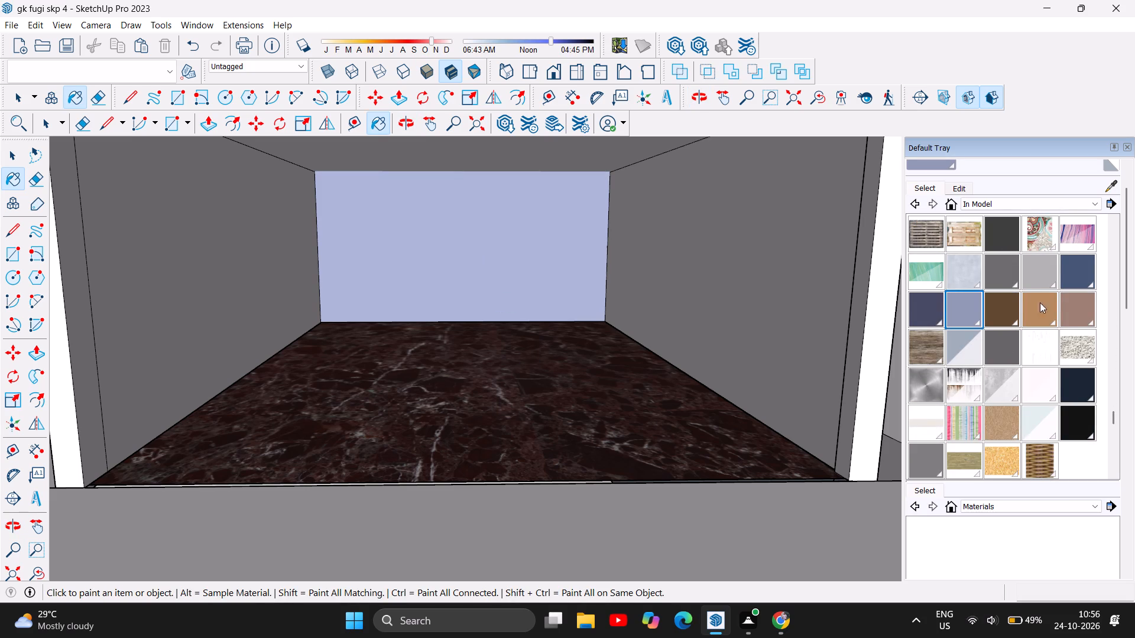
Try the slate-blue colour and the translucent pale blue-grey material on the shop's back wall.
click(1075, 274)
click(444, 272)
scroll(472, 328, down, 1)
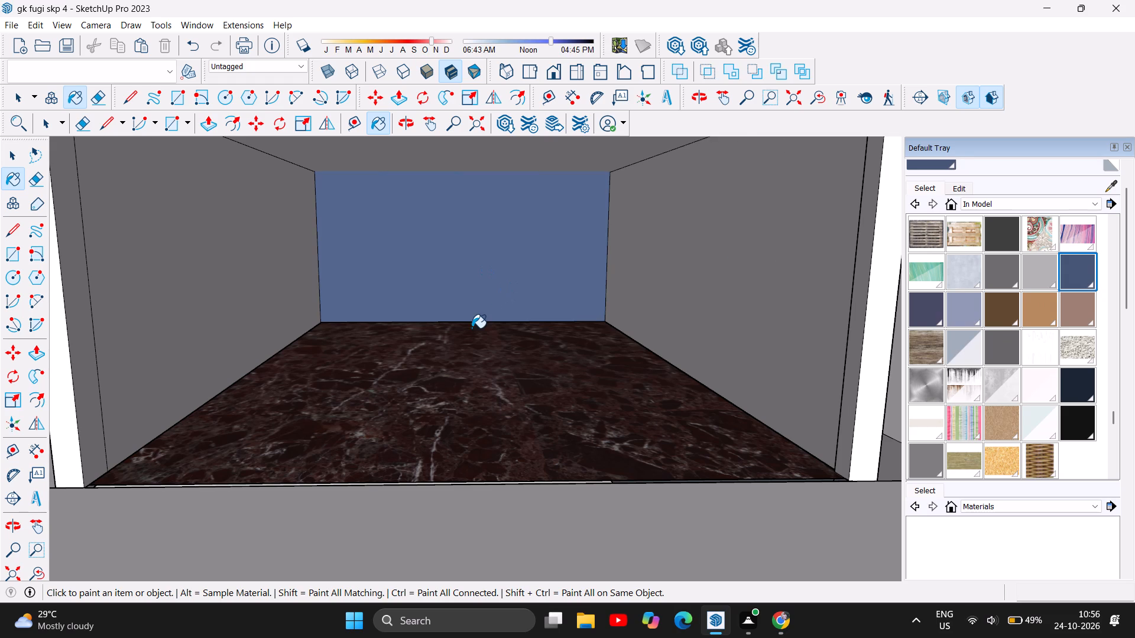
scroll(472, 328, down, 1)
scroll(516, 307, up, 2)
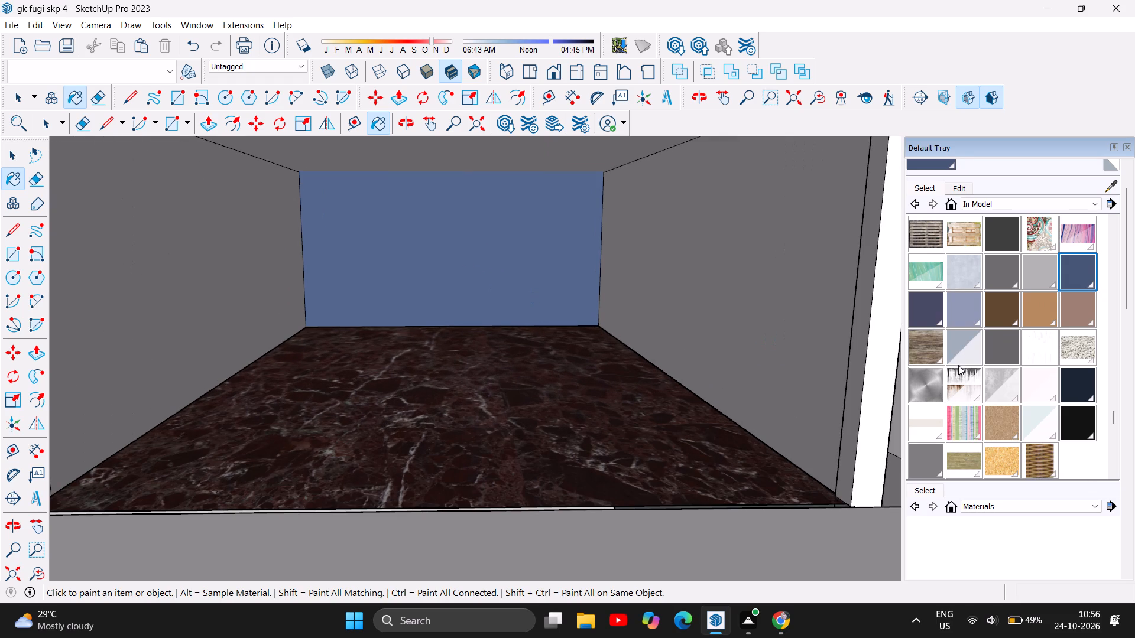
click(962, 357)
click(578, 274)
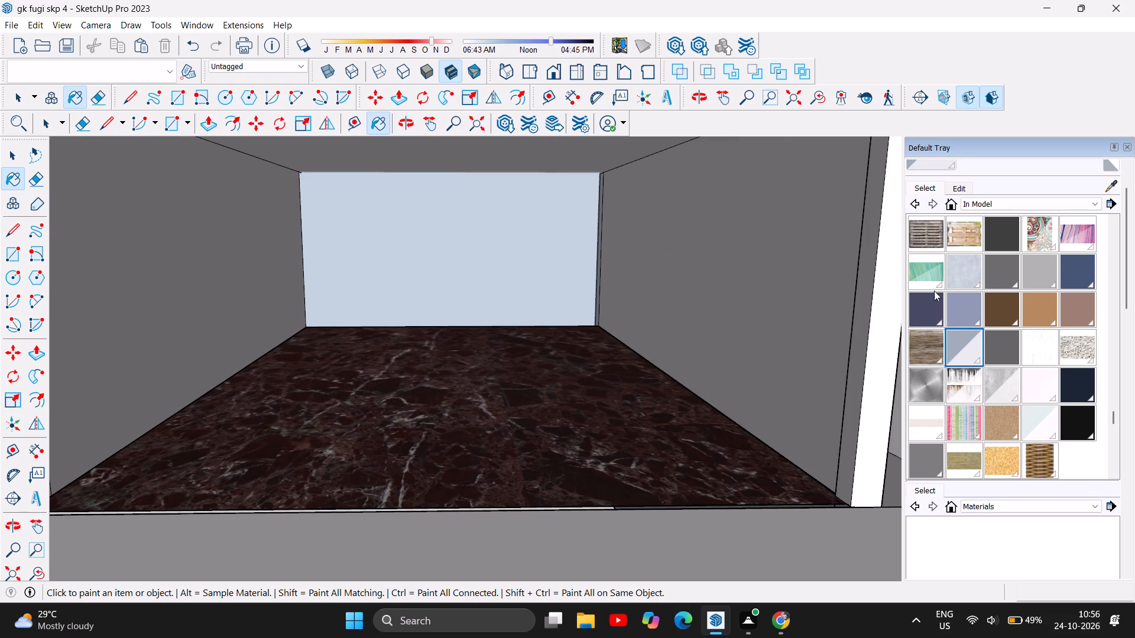
Paint the back wall of the marble-floored shop with the brown chipboard material from the In Model collection.
click(1007, 451)
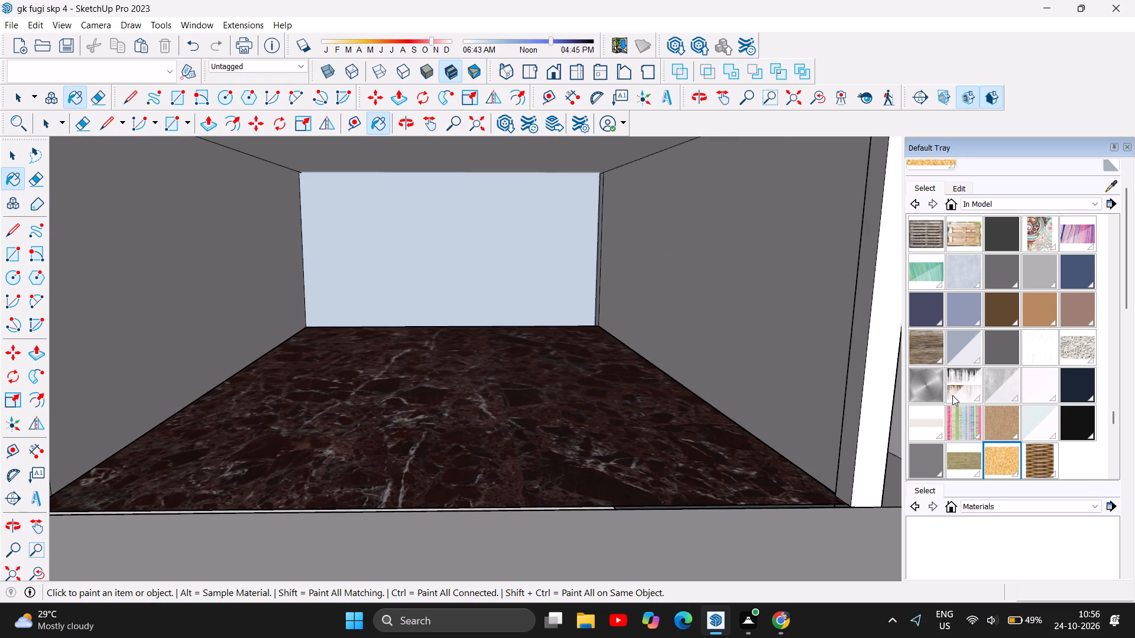
click(1004, 414)
click(474, 284)
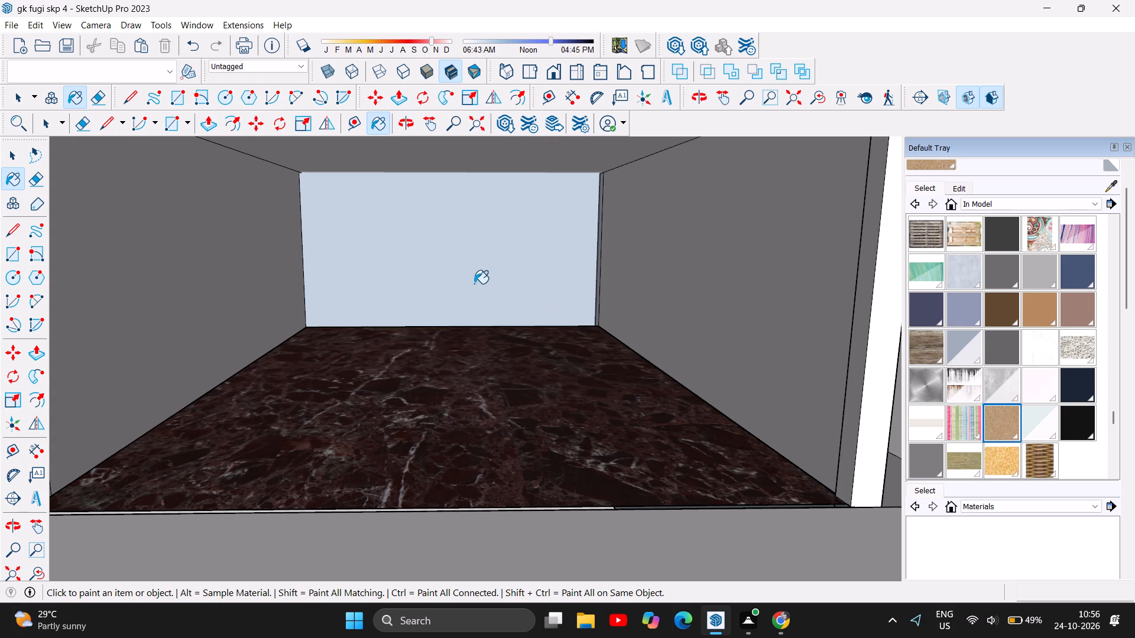
scroll(530, 262, up, 7)
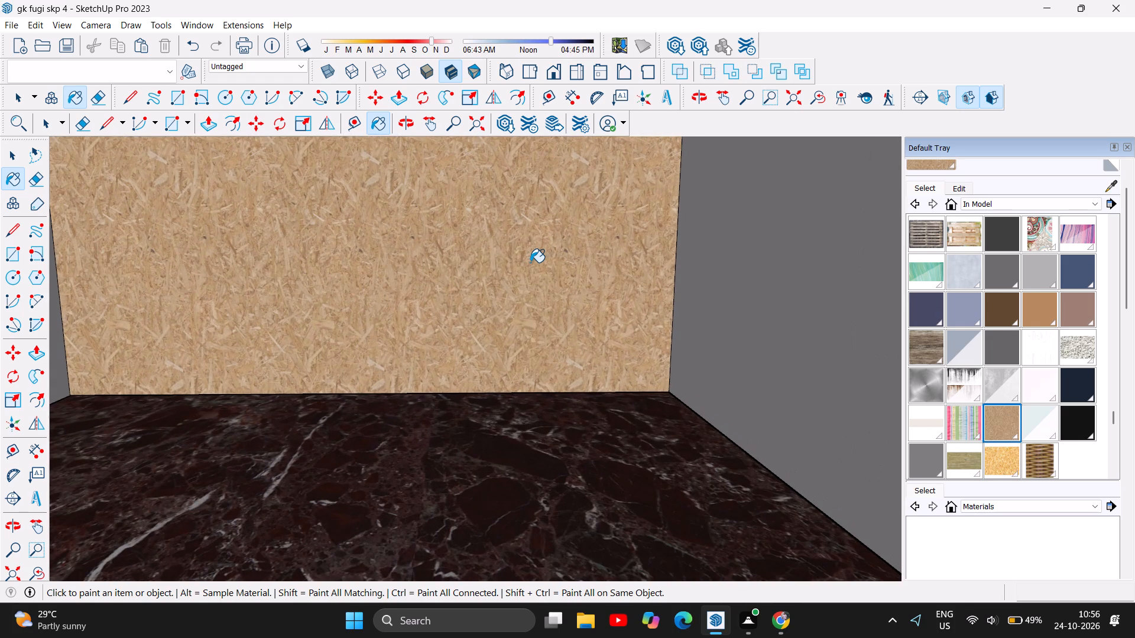
Paint both side walls of the marble-floored shop with the light blue-grey textured material from the In Model collection.
scroll(530, 262, down, 16)
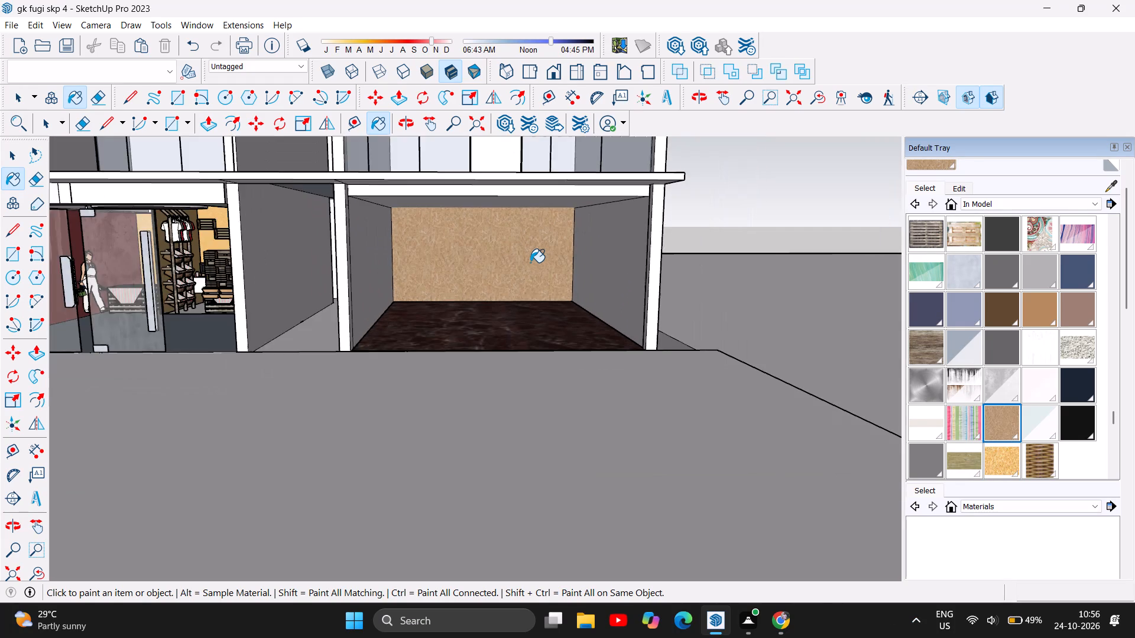
scroll(530, 262, down, 3)
scroll(530, 262, up, 6)
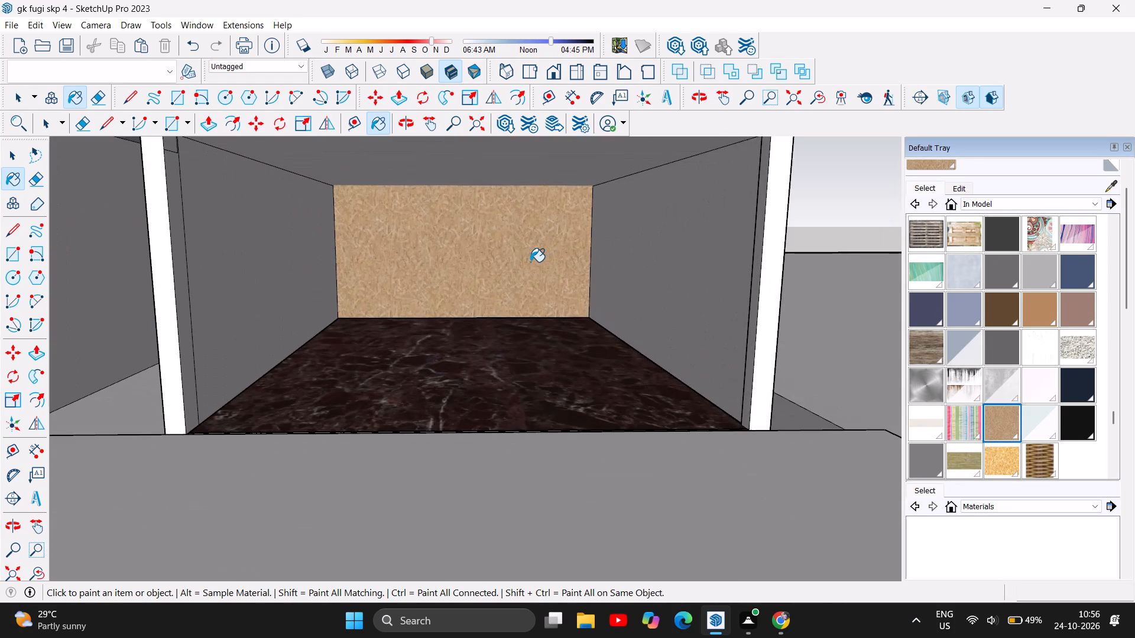
click(967, 272)
click(257, 249)
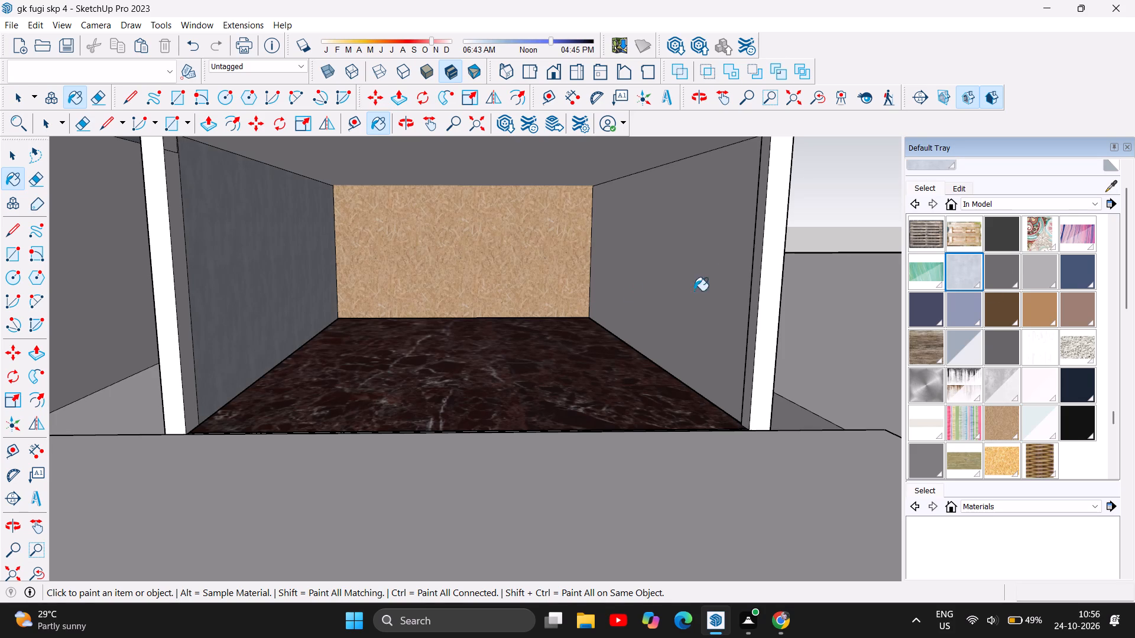
click(715, 277)
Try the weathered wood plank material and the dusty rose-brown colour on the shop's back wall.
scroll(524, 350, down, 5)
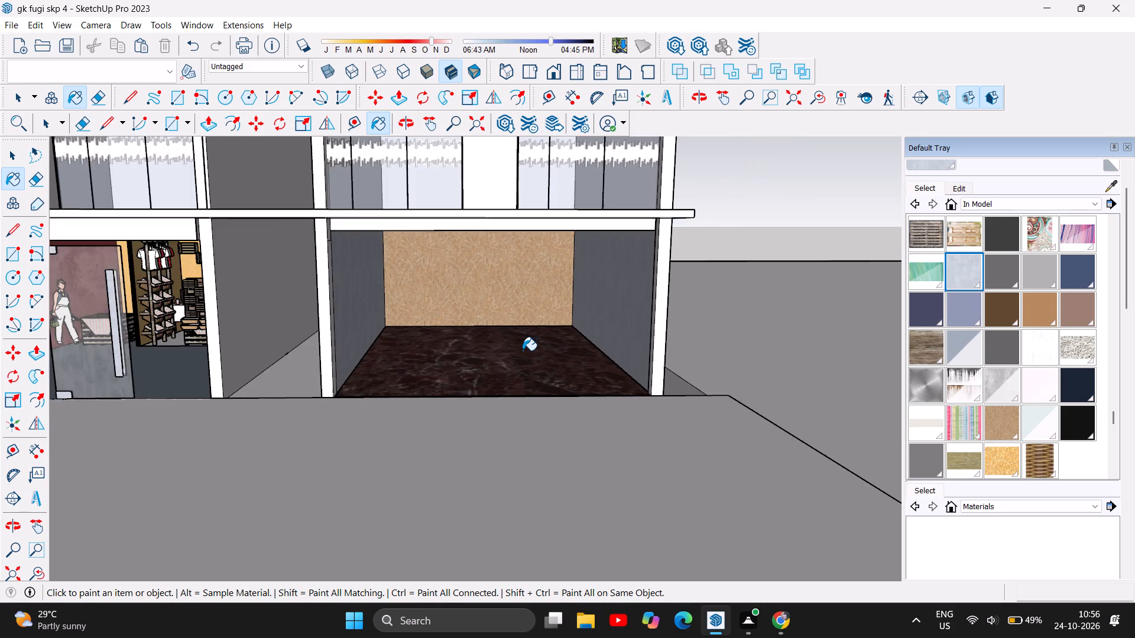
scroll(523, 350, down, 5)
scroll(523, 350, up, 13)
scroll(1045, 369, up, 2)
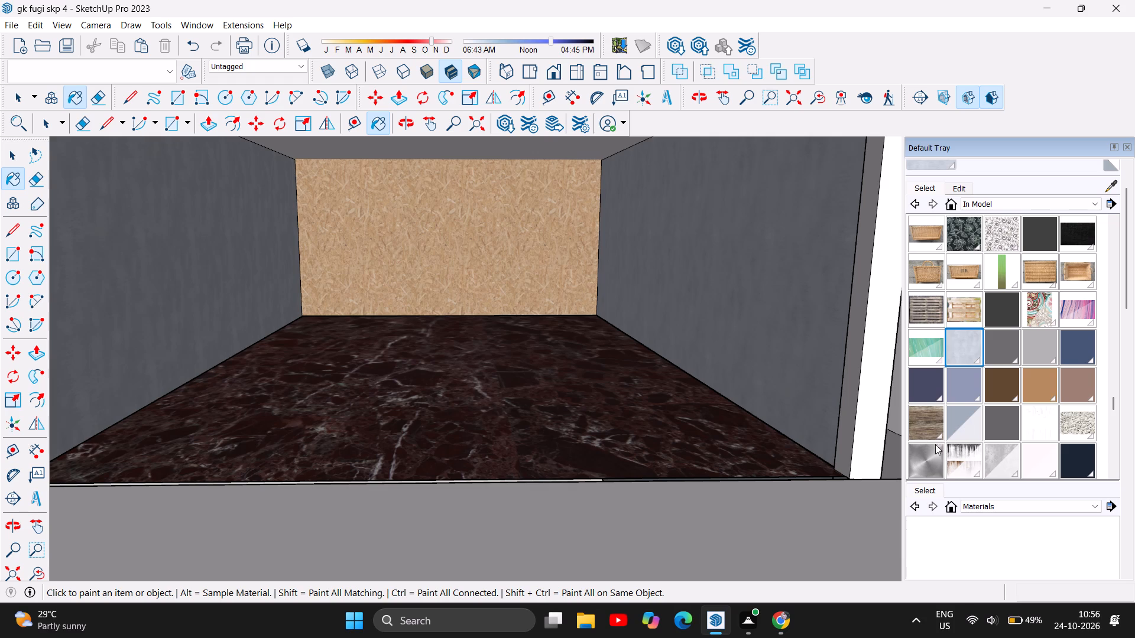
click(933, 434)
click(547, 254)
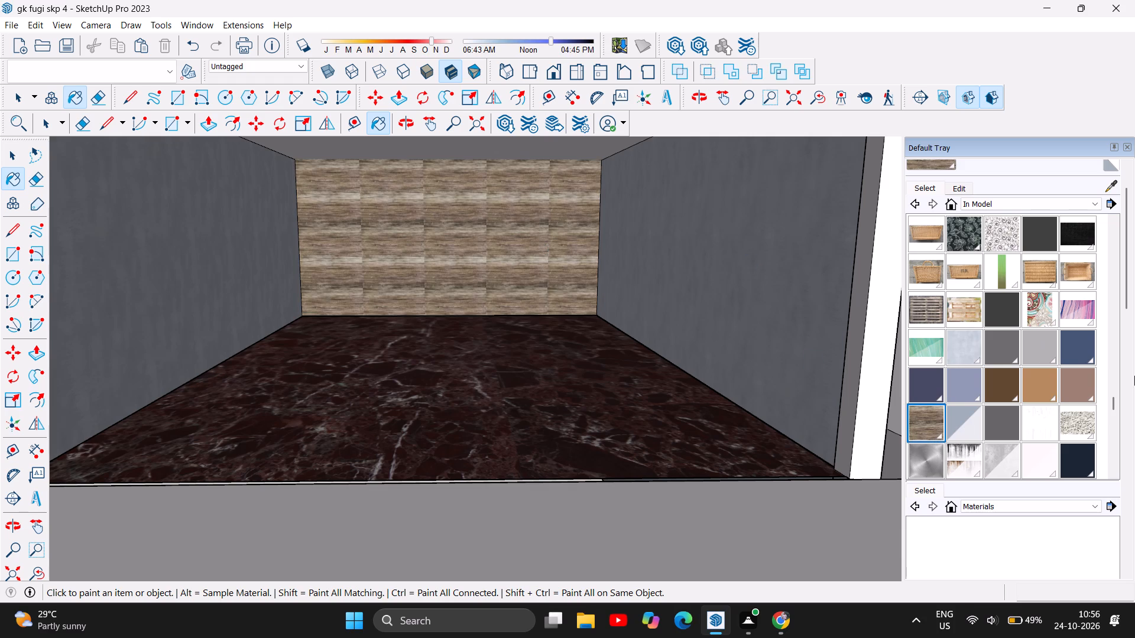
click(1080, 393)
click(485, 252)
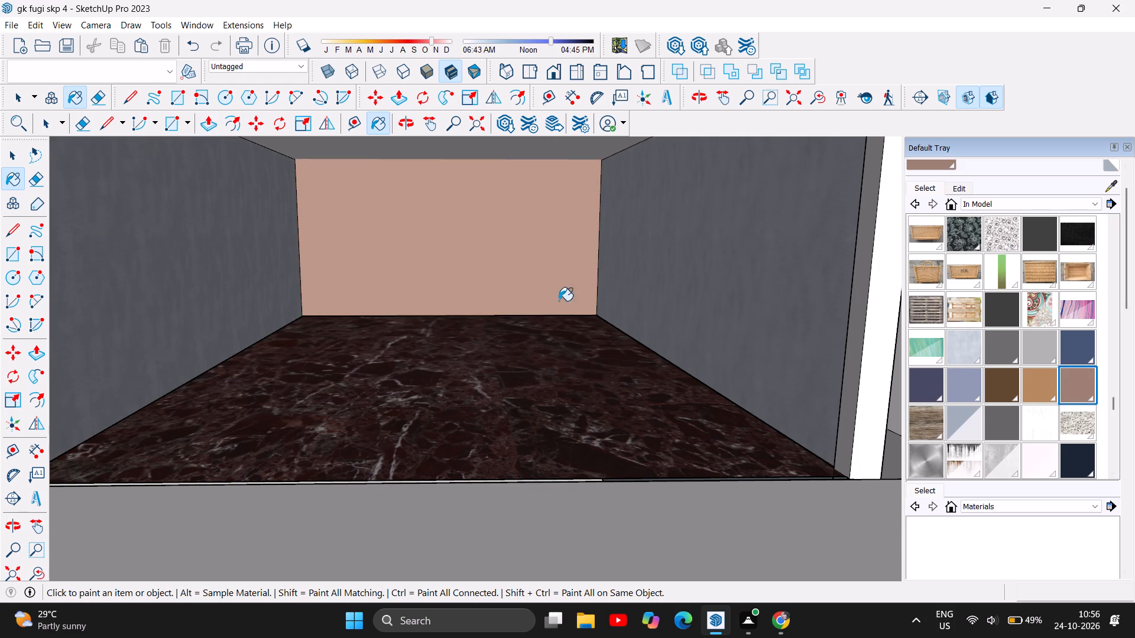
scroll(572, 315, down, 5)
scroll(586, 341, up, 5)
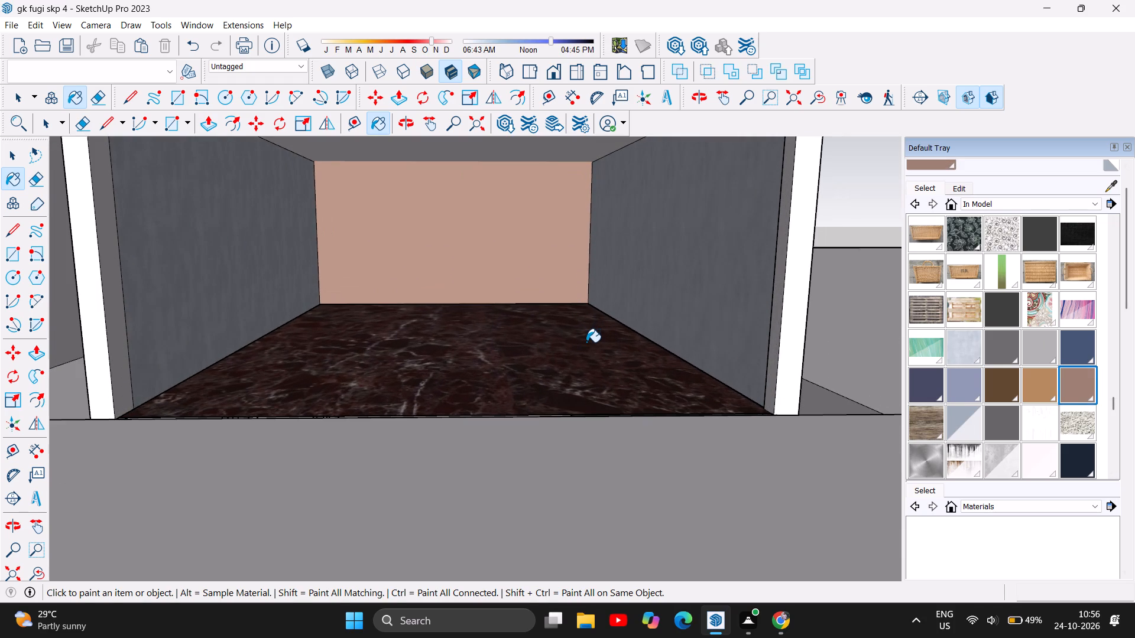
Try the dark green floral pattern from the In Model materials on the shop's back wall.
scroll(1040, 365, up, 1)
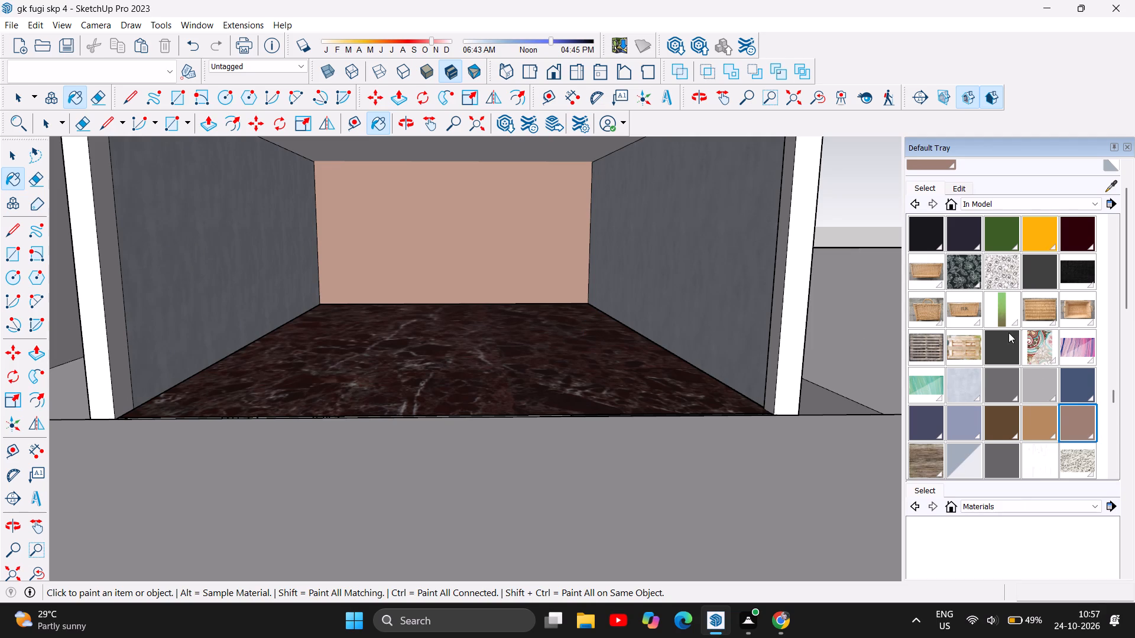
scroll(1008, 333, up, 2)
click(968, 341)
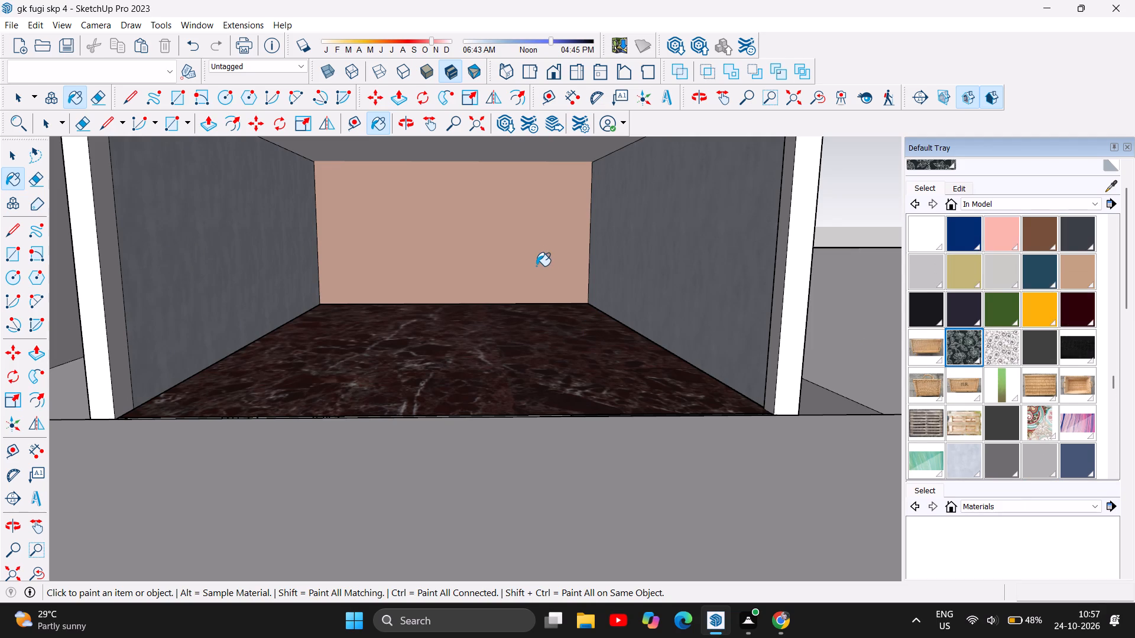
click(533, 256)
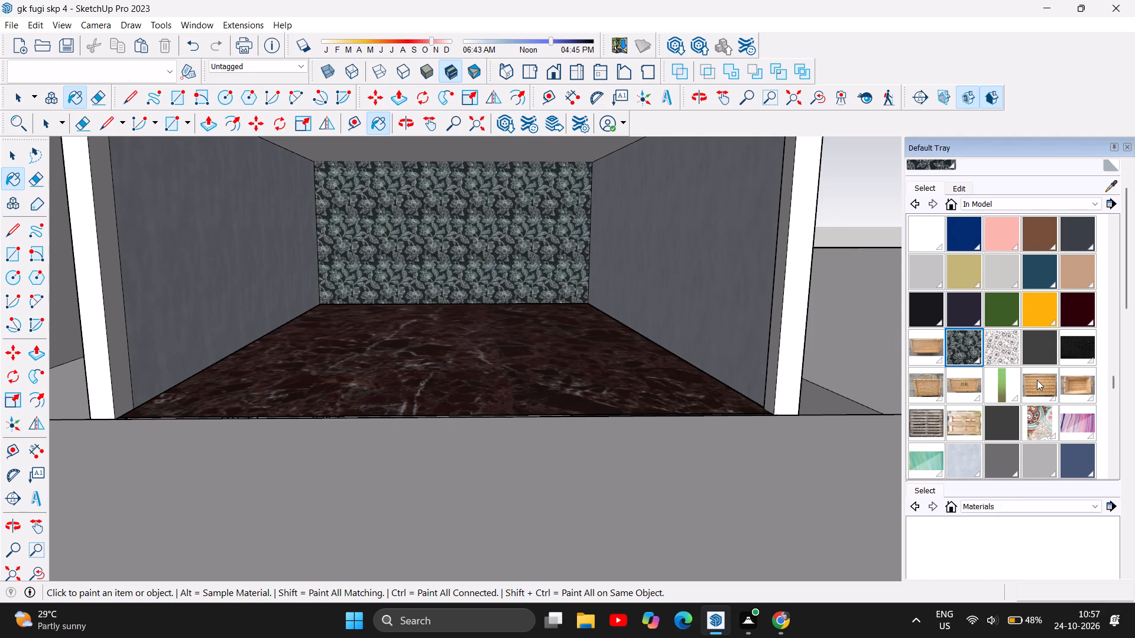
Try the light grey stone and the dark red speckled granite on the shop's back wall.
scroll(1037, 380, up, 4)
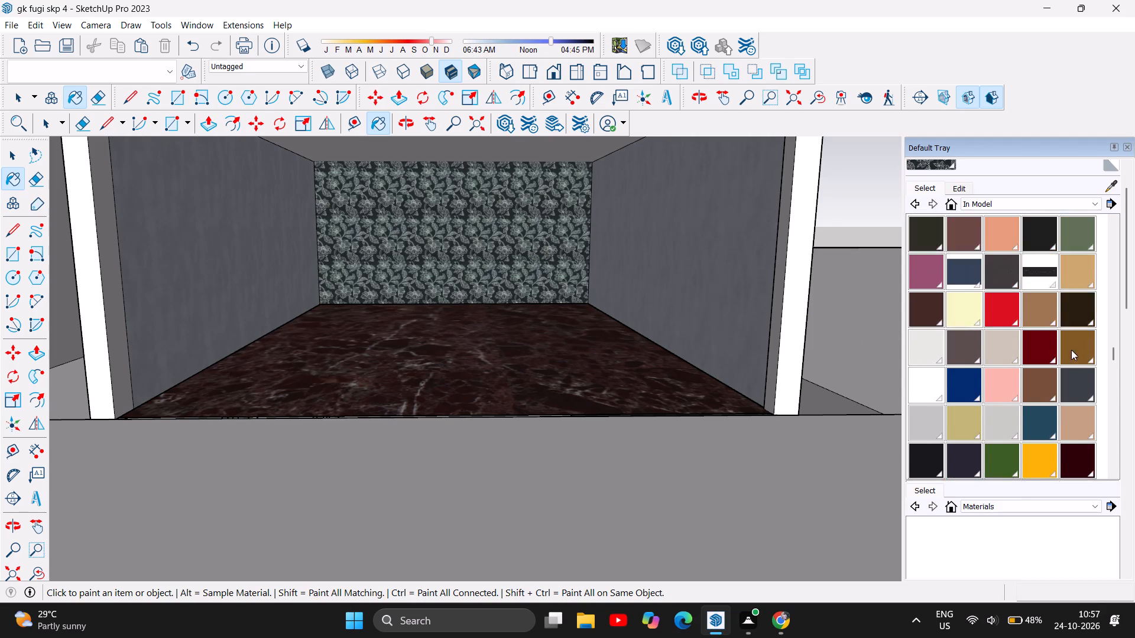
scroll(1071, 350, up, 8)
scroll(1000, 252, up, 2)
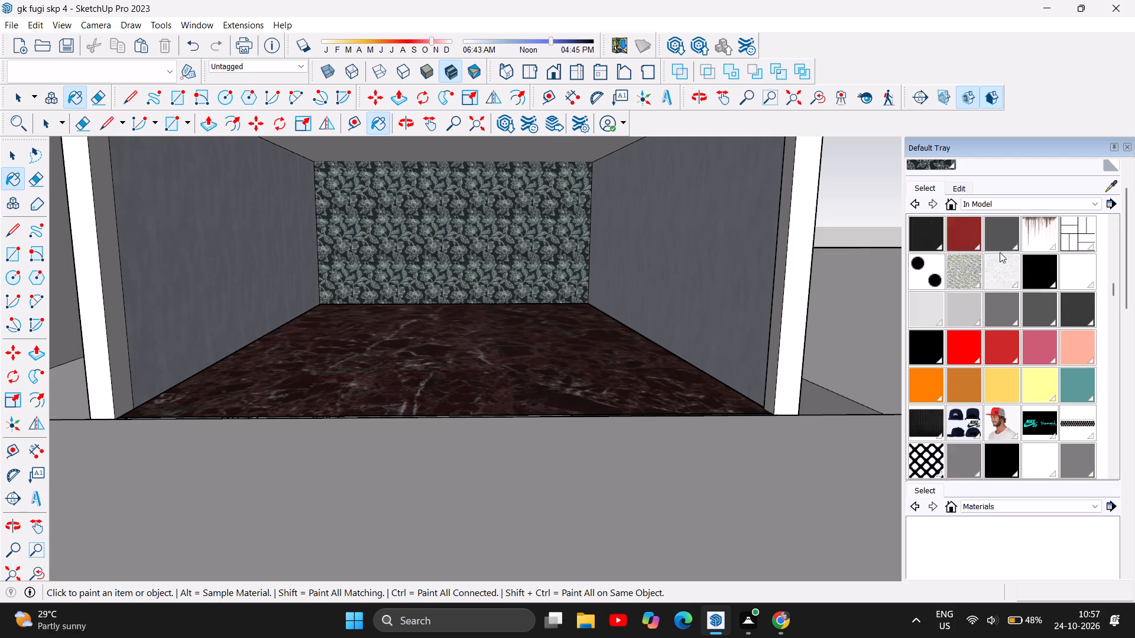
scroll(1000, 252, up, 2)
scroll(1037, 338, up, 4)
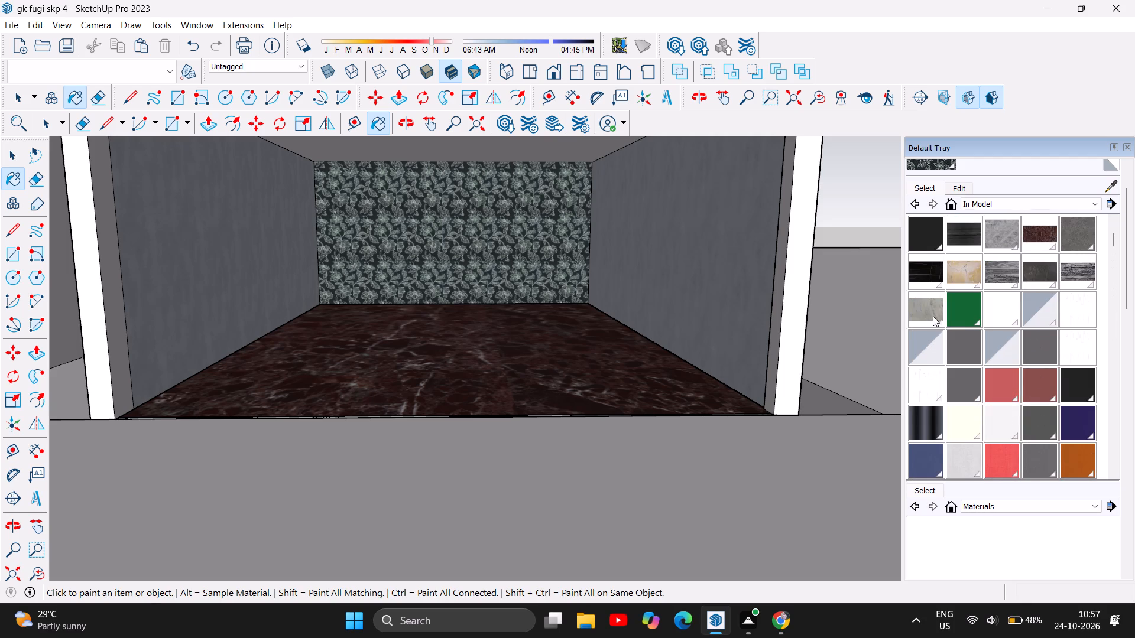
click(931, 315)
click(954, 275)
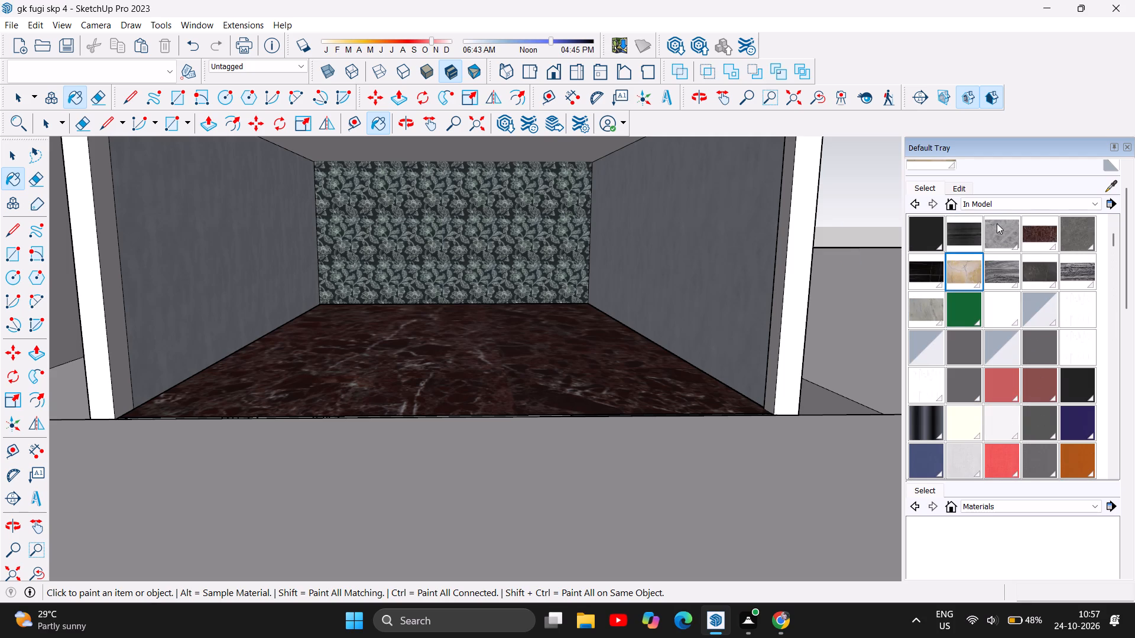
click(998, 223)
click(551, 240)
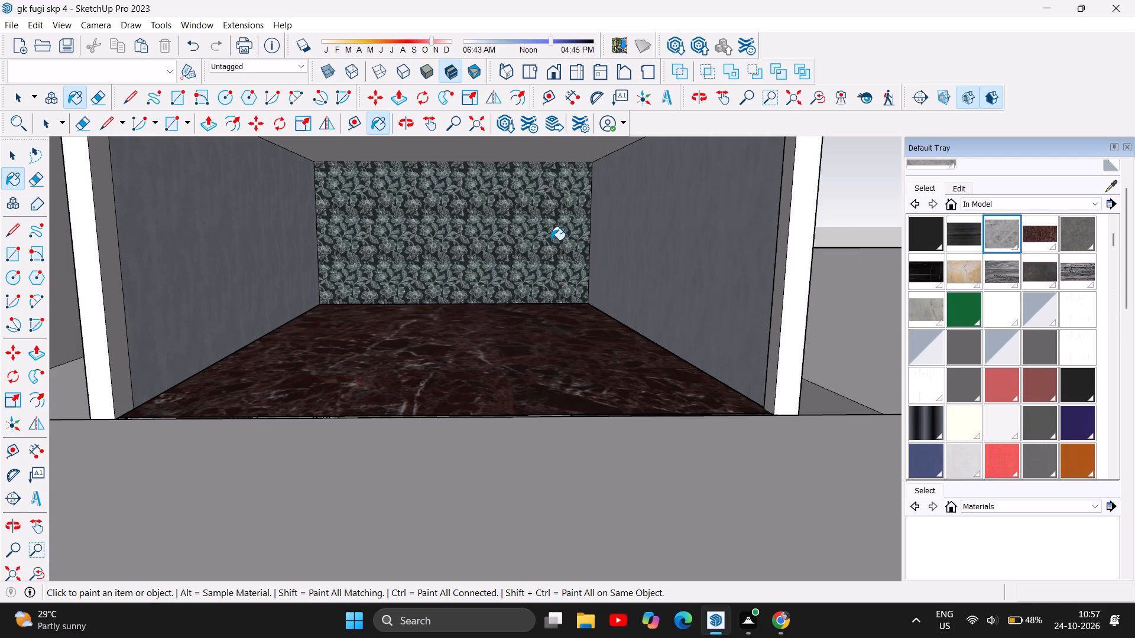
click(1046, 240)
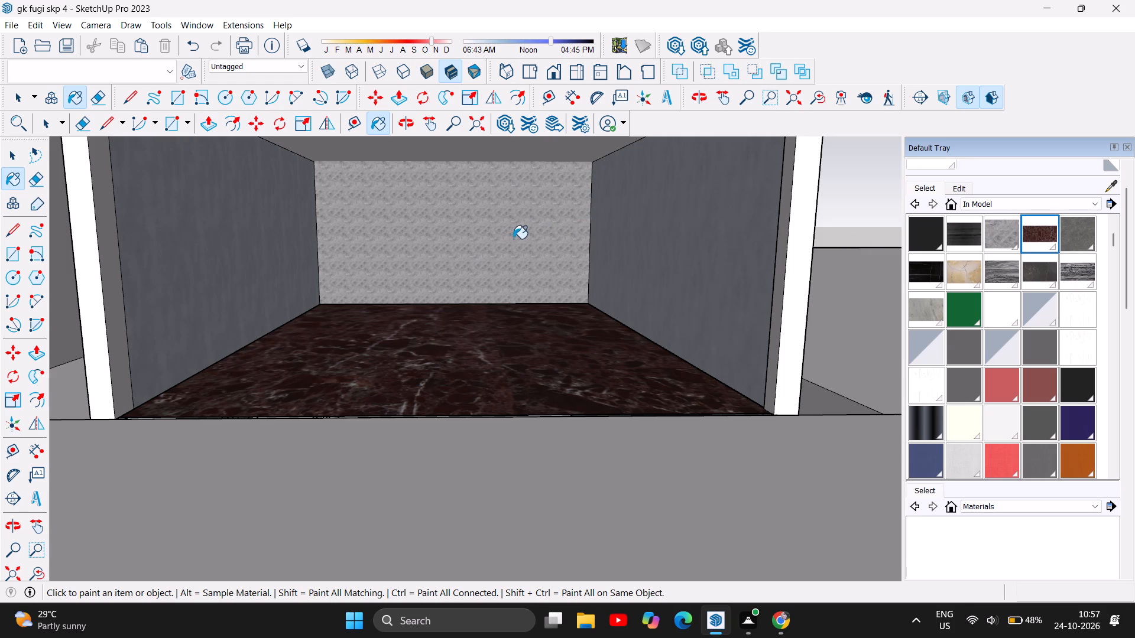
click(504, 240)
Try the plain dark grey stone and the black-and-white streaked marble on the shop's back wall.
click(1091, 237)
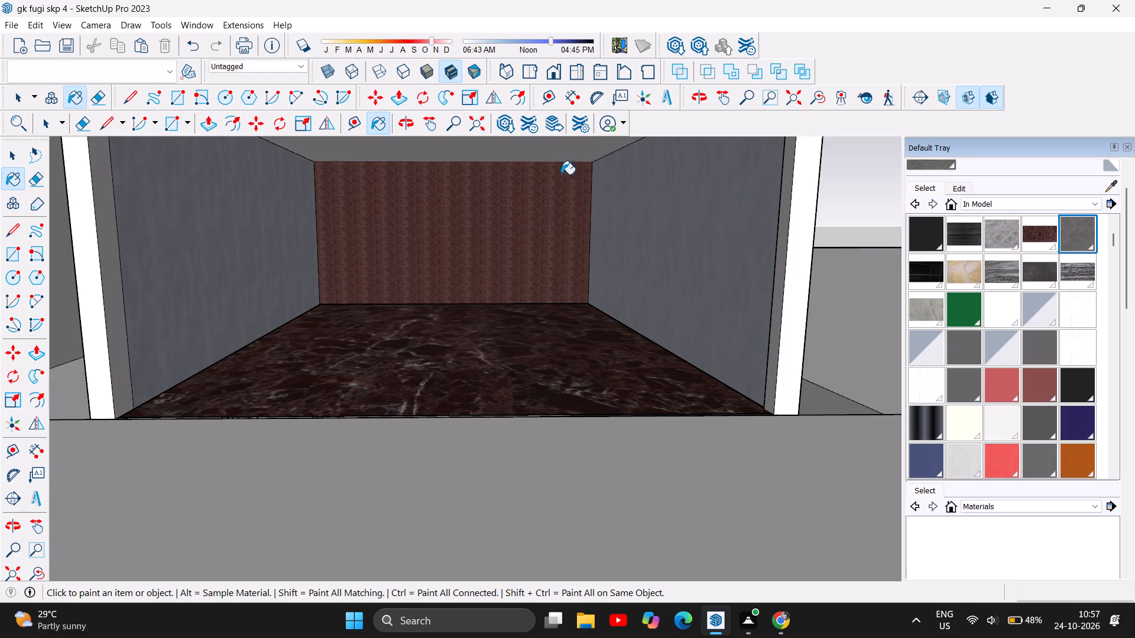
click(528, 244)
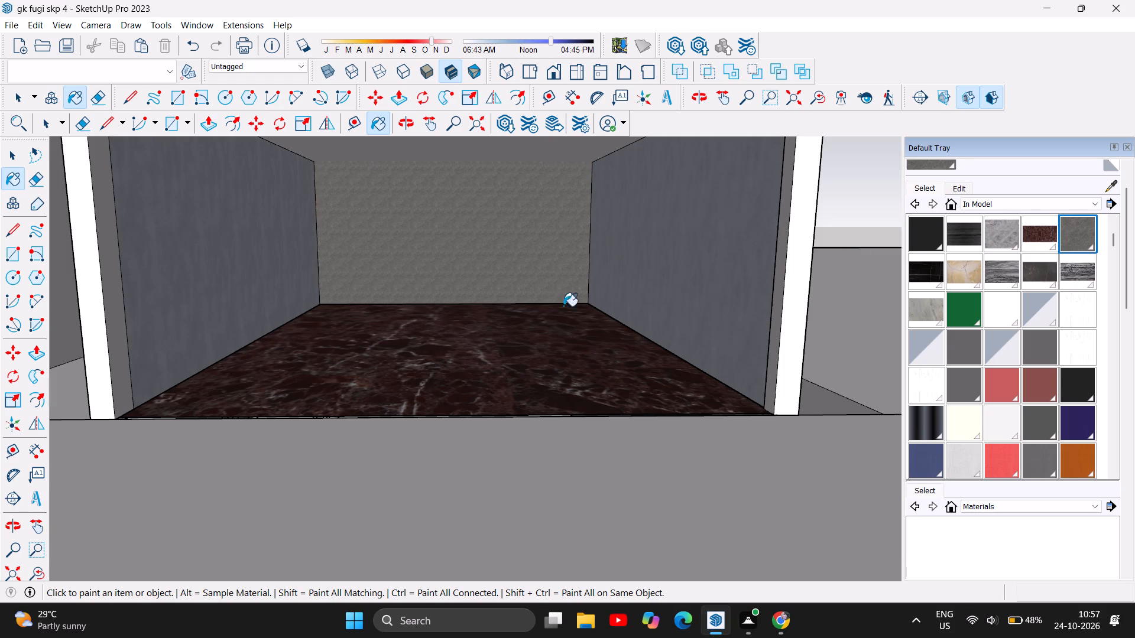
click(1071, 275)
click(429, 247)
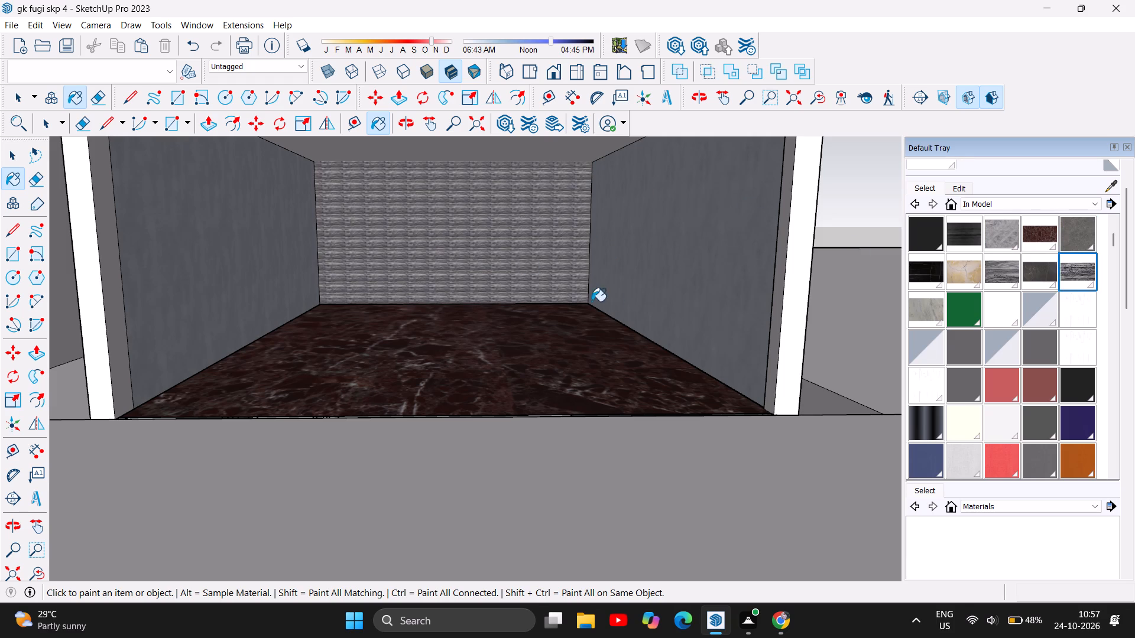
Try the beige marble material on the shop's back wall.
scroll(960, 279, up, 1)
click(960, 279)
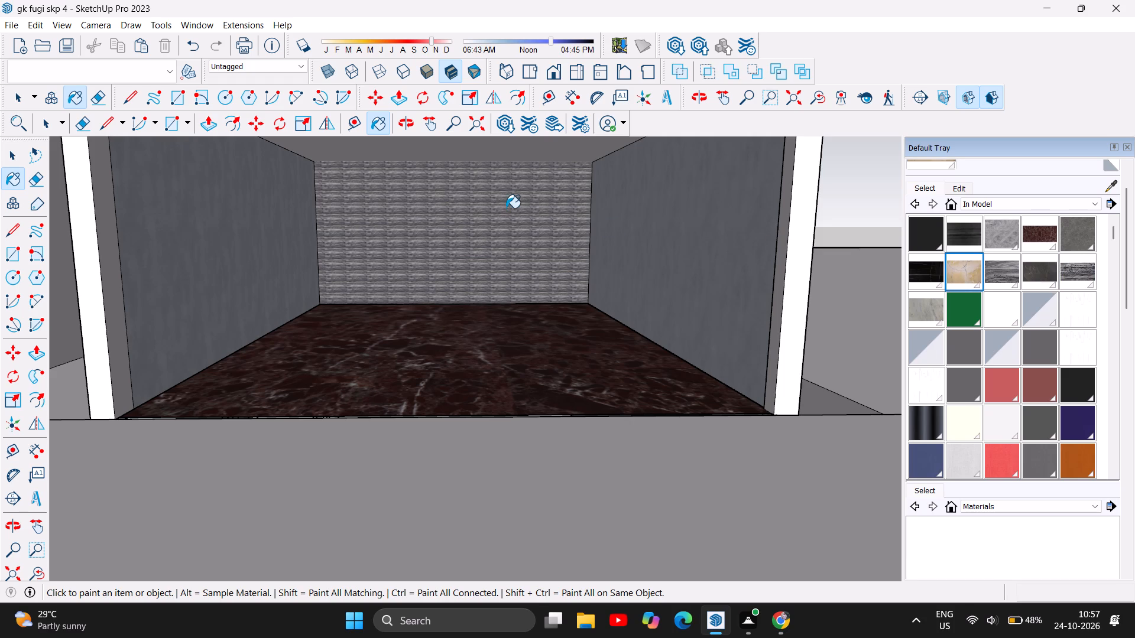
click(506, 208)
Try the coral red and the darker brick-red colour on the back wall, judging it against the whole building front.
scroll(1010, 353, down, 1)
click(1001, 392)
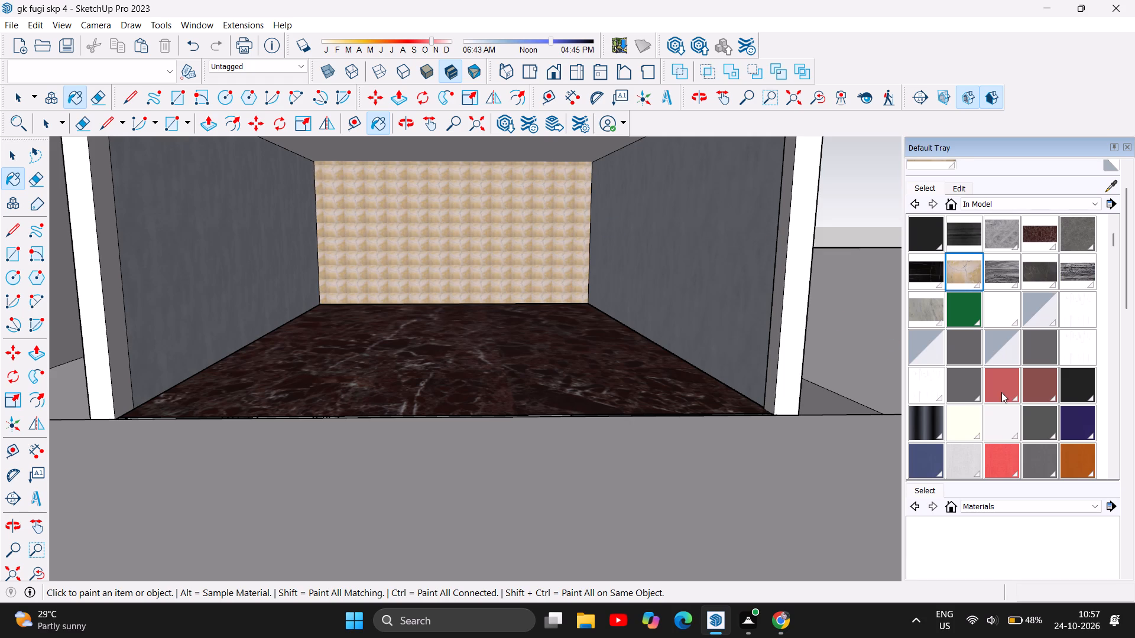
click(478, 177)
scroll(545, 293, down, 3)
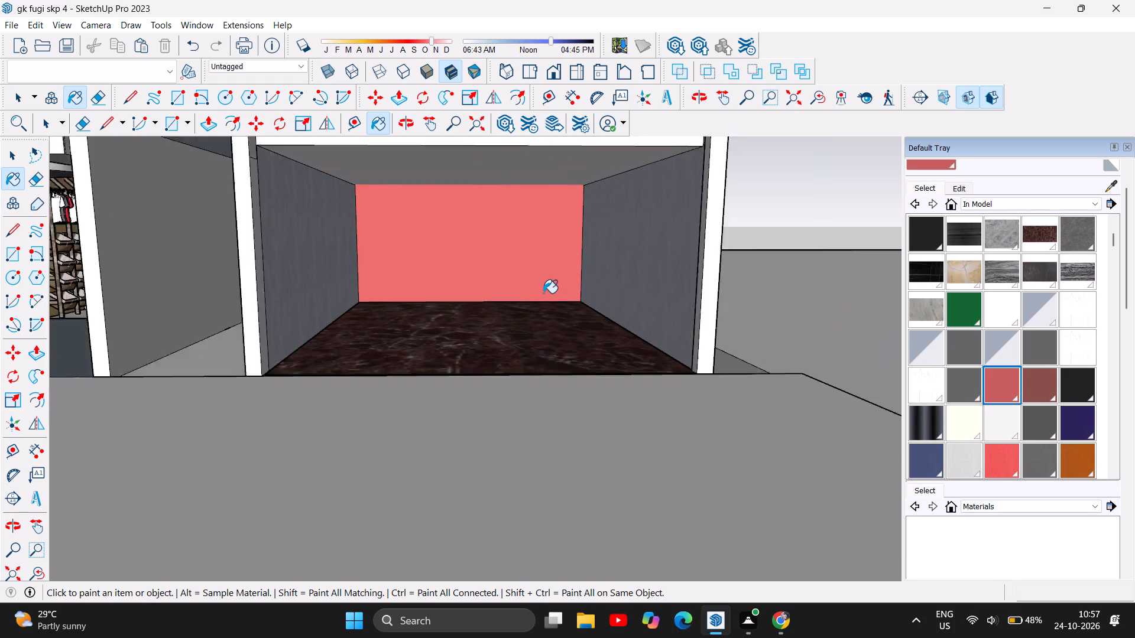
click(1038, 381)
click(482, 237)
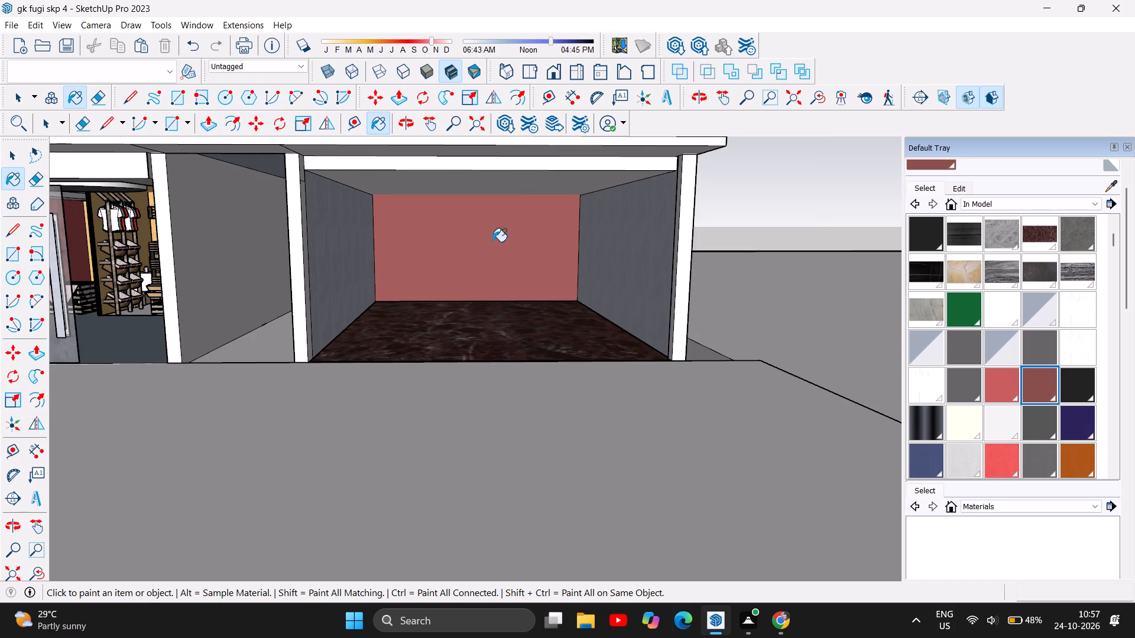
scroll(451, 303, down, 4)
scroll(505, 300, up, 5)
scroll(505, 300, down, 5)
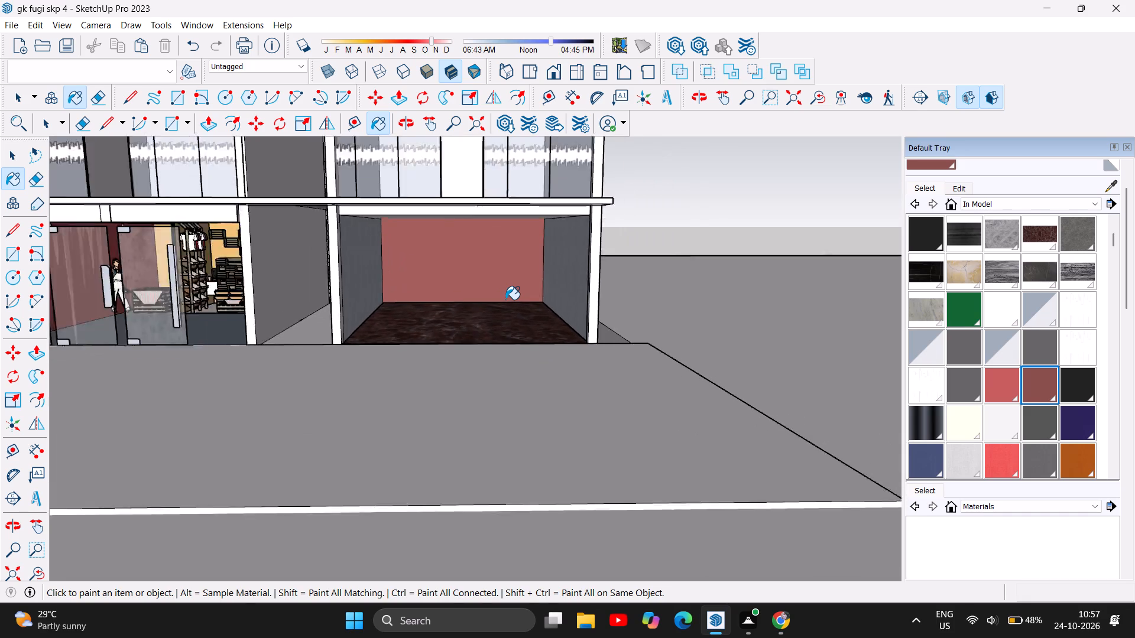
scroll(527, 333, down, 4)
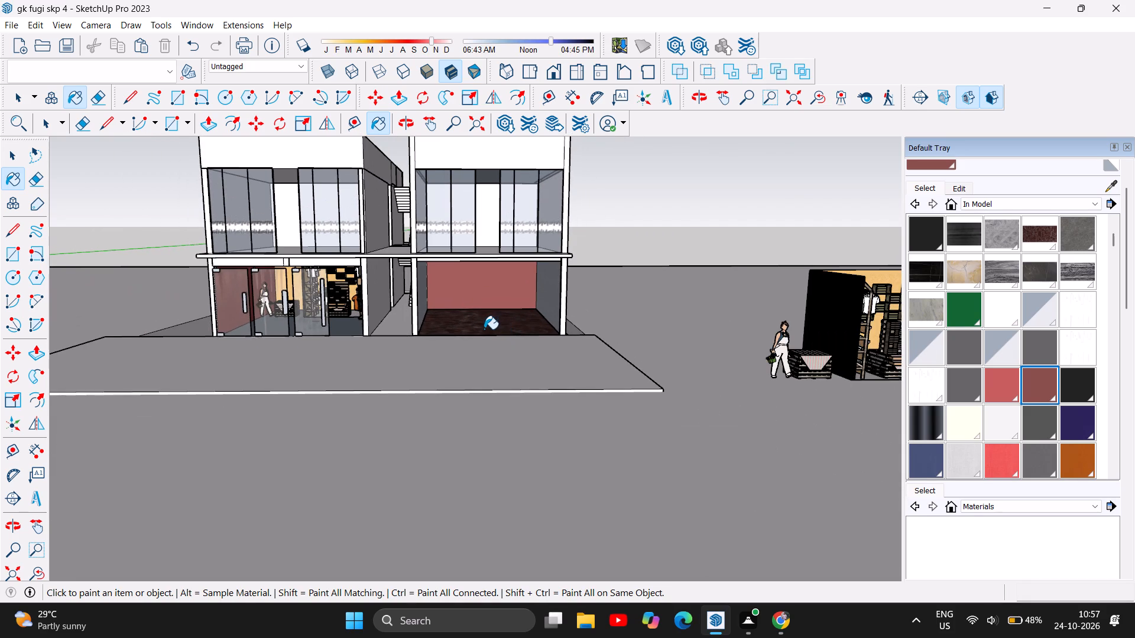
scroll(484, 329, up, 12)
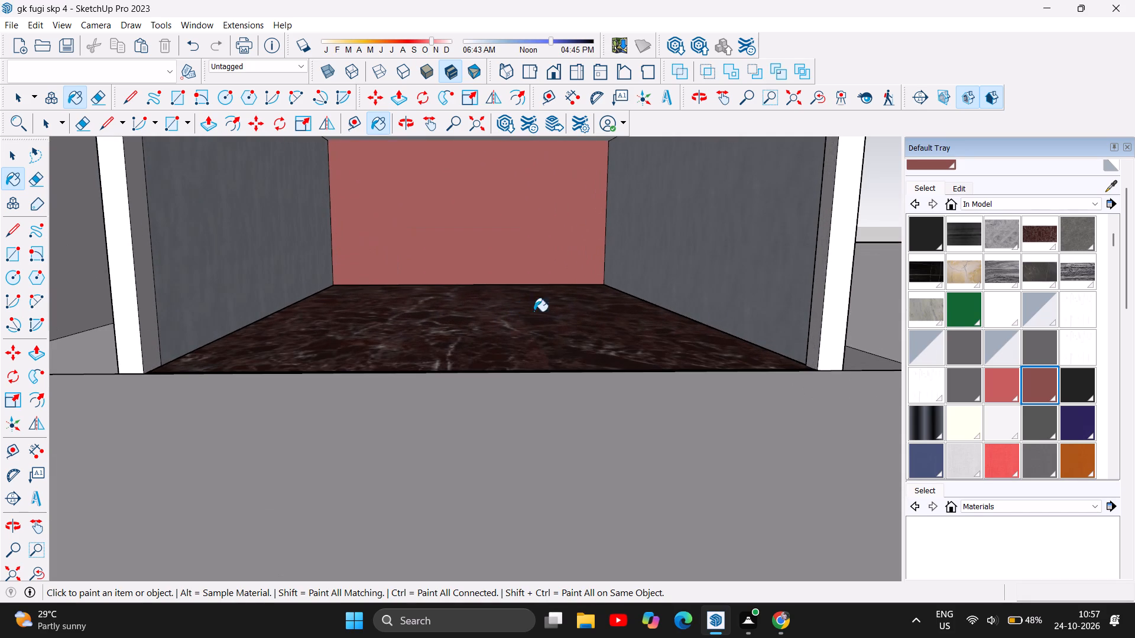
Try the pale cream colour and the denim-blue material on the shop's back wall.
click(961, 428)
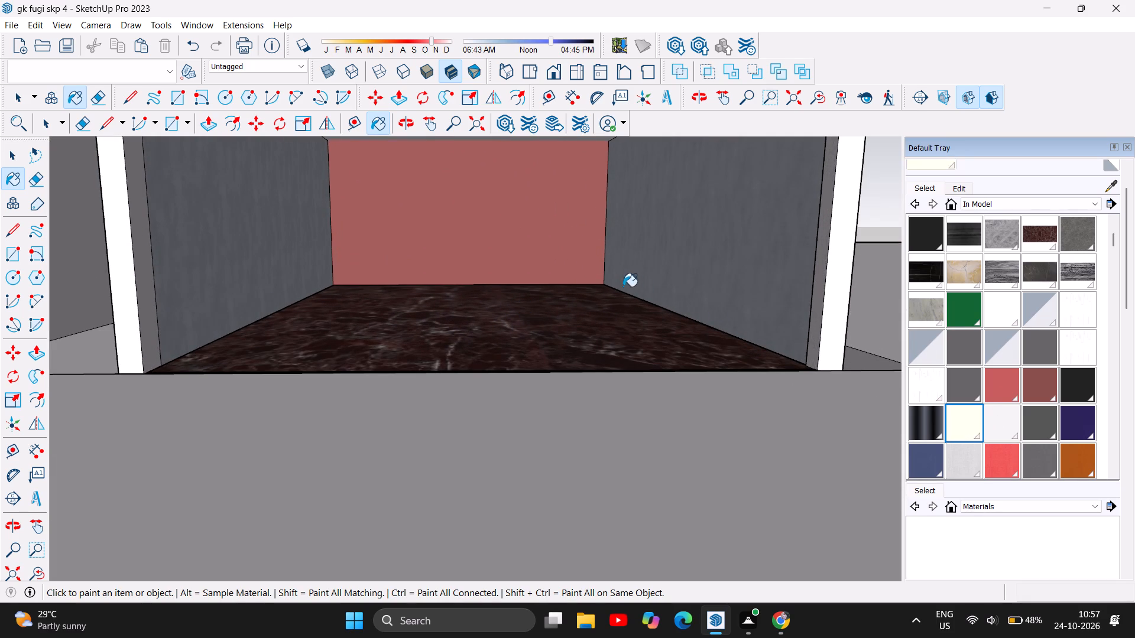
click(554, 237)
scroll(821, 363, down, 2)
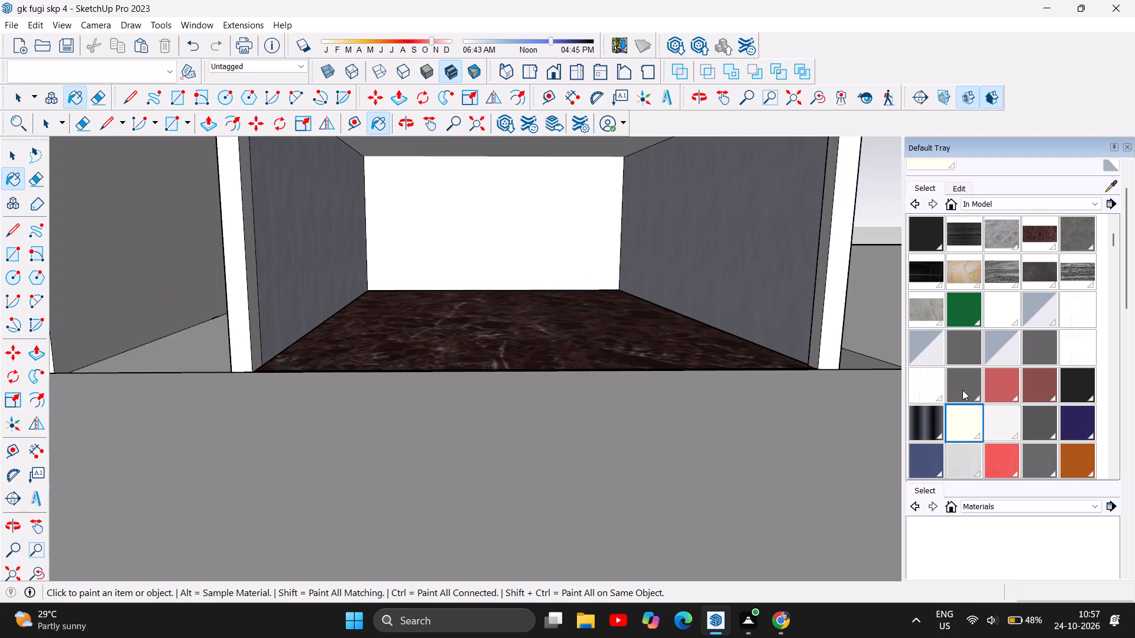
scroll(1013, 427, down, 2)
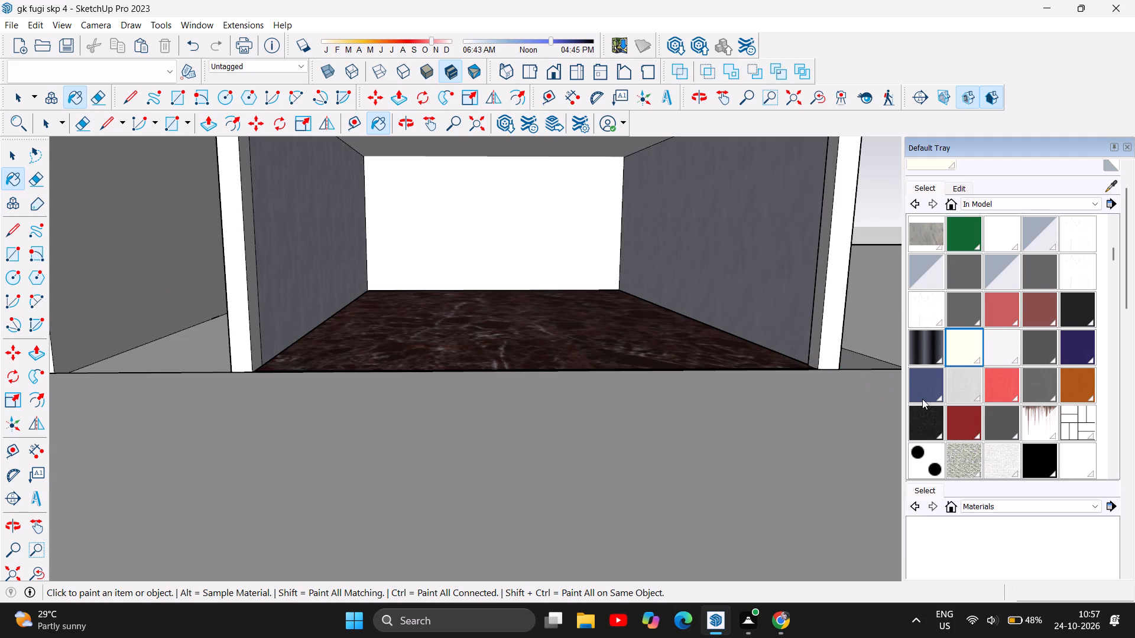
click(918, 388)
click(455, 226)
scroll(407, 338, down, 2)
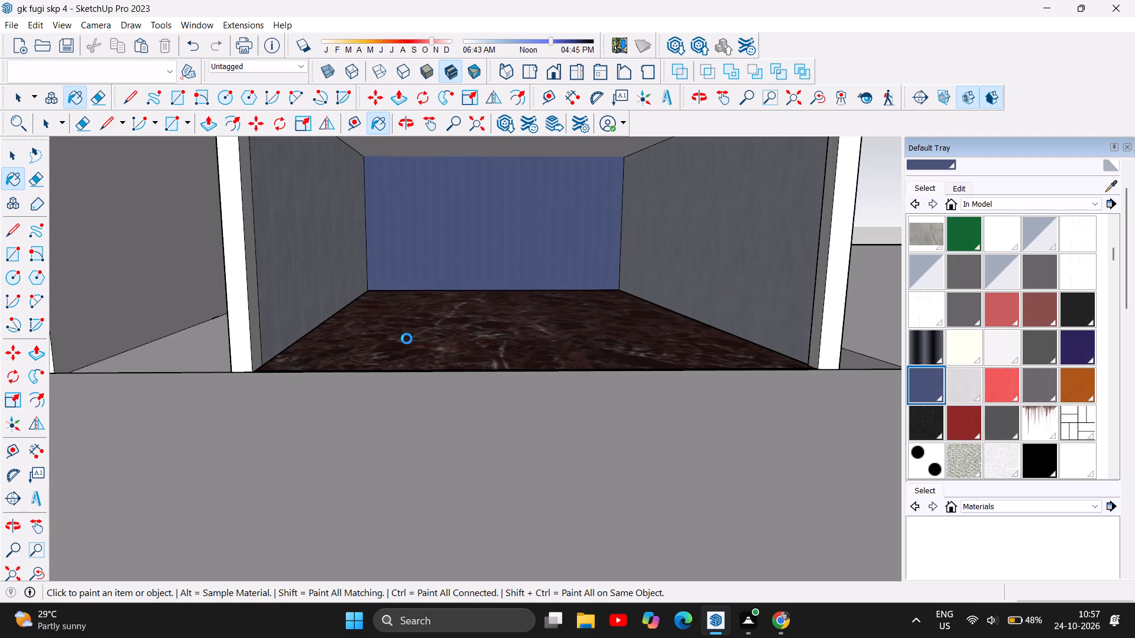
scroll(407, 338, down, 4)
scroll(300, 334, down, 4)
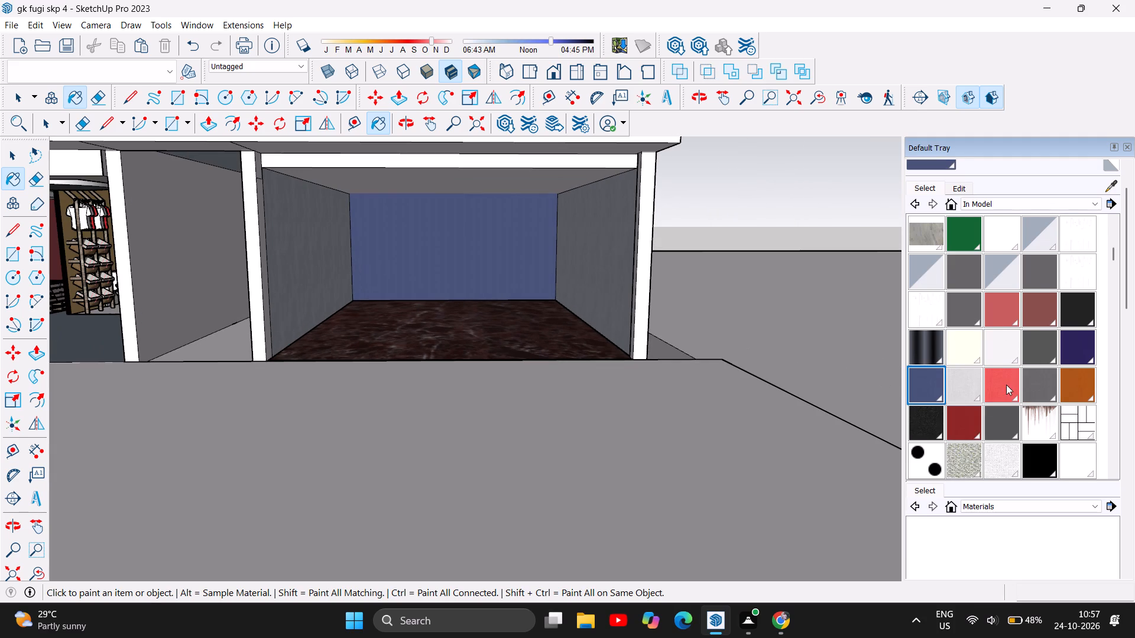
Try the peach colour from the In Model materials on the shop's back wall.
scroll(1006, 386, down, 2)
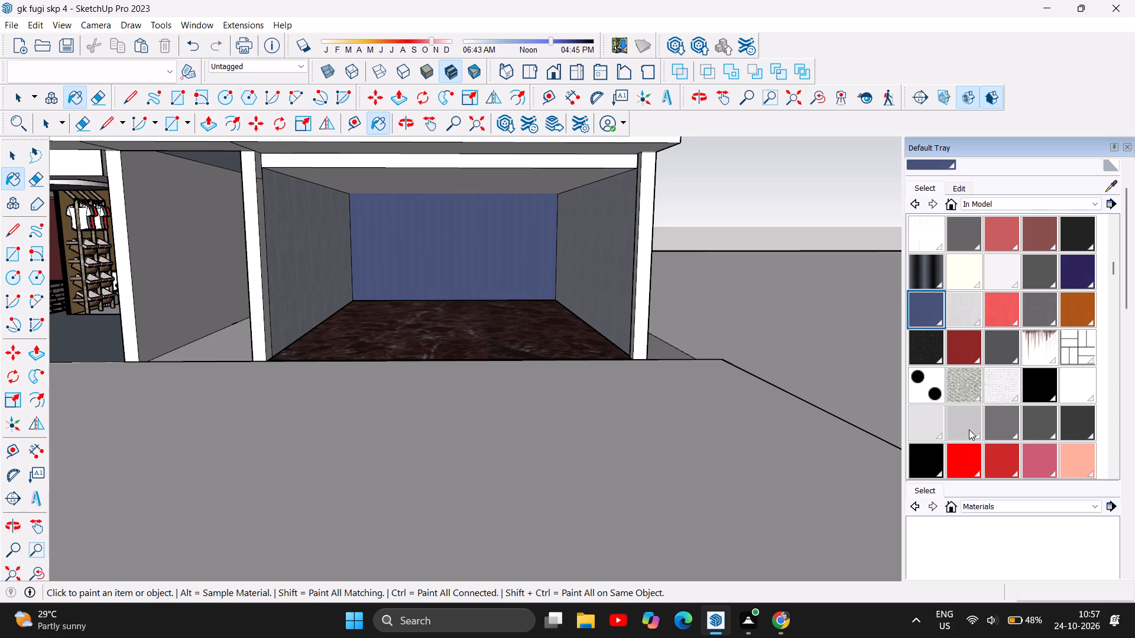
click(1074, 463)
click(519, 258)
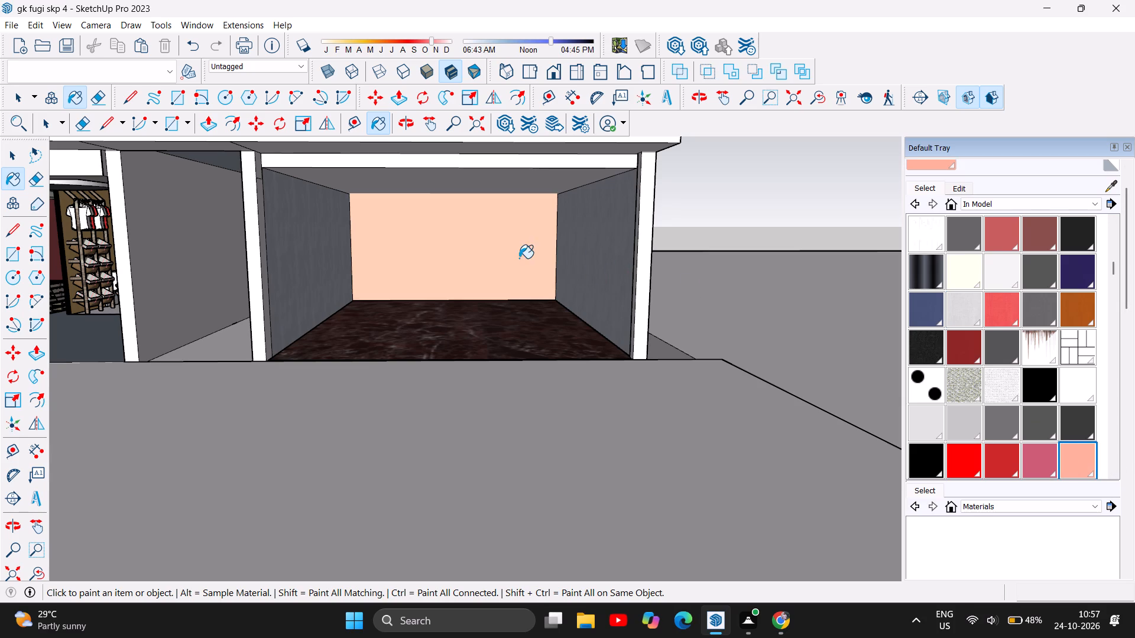
Paint the shop's back wall with the raspberry pink colour from the In Model collection.
click(1033, 458)
click(520, 275)
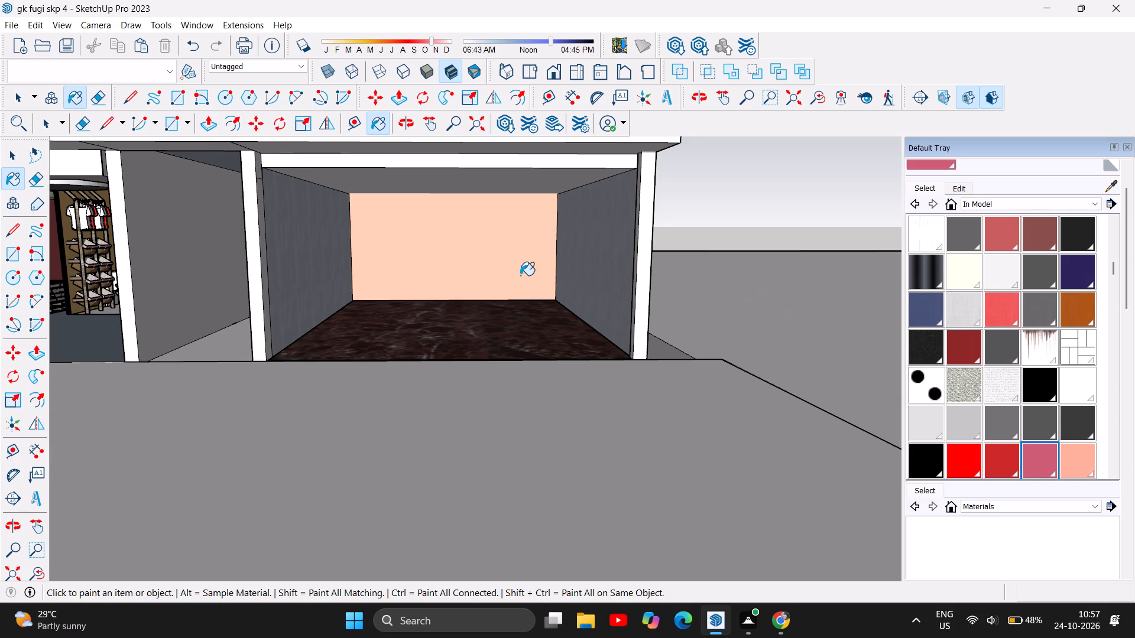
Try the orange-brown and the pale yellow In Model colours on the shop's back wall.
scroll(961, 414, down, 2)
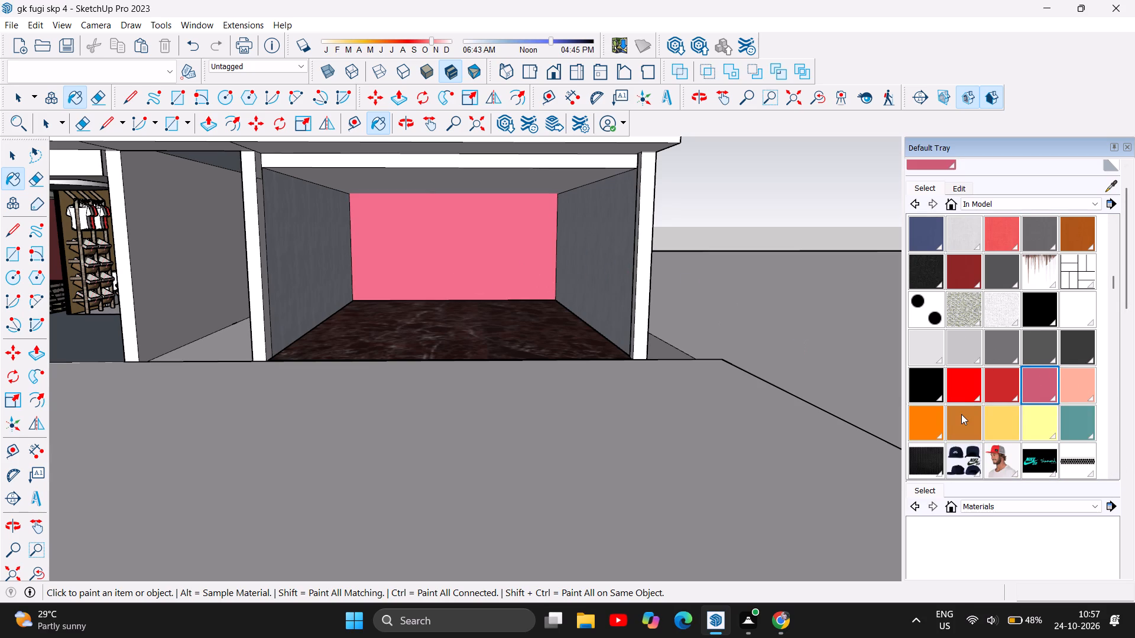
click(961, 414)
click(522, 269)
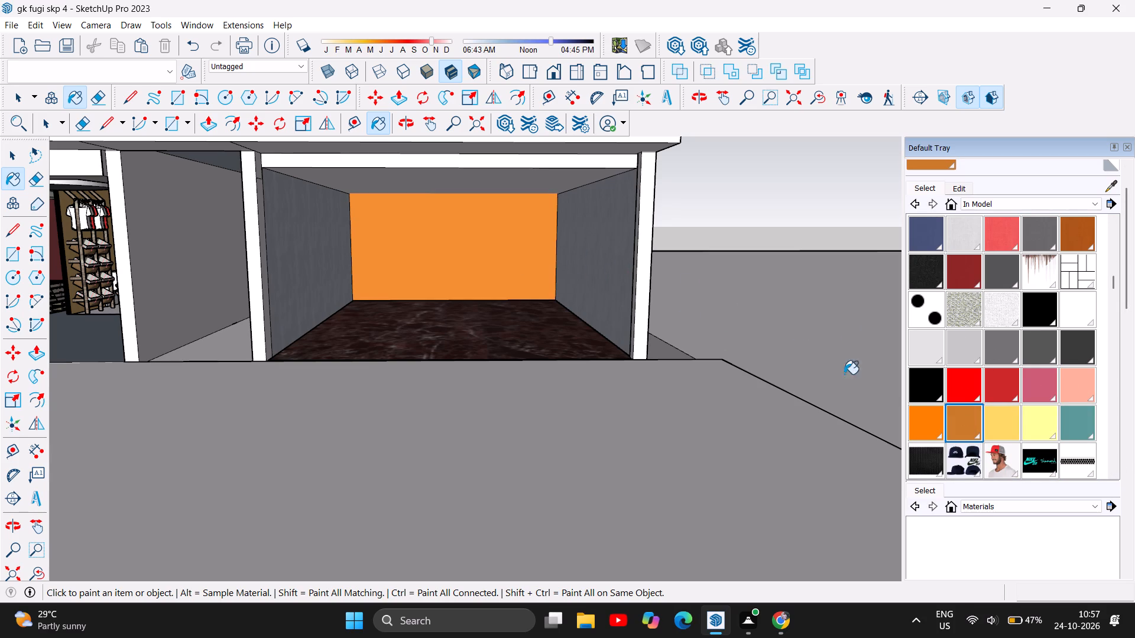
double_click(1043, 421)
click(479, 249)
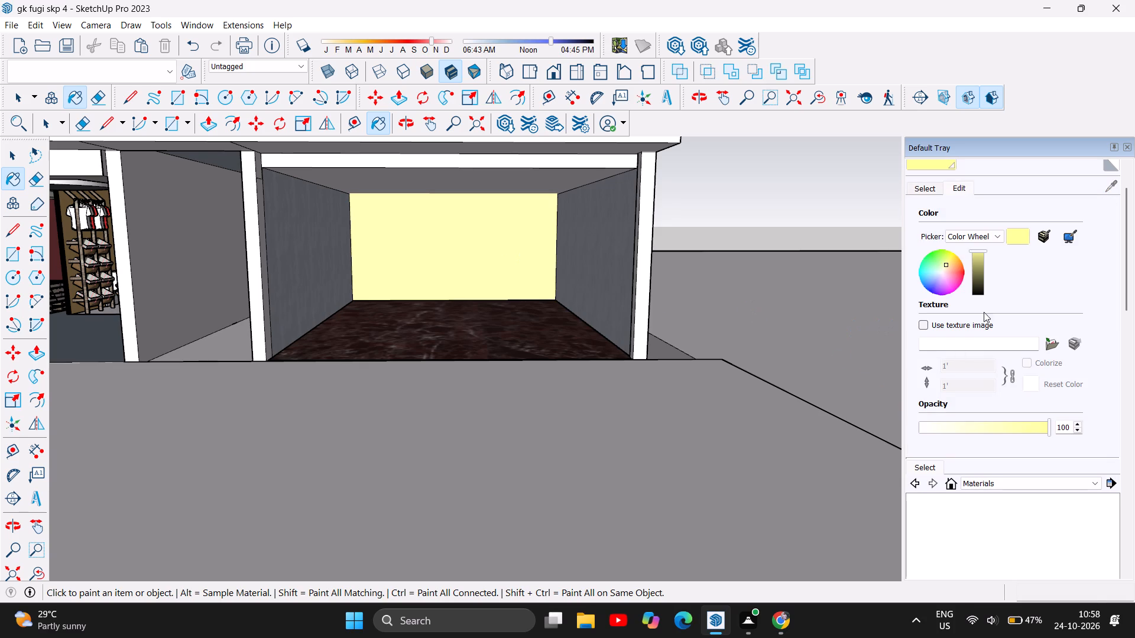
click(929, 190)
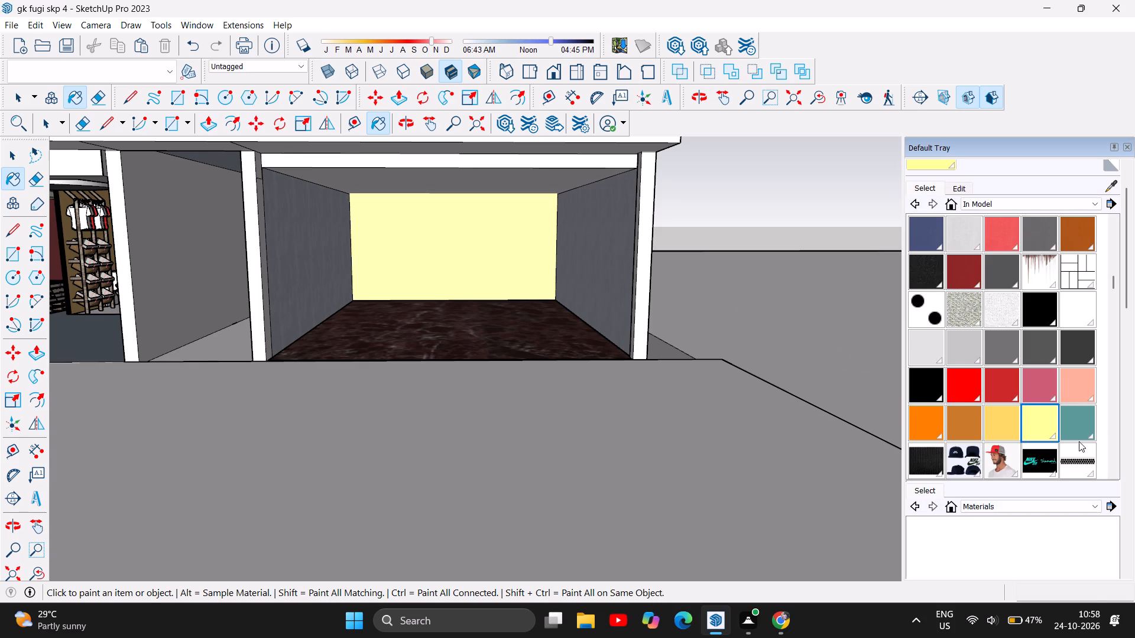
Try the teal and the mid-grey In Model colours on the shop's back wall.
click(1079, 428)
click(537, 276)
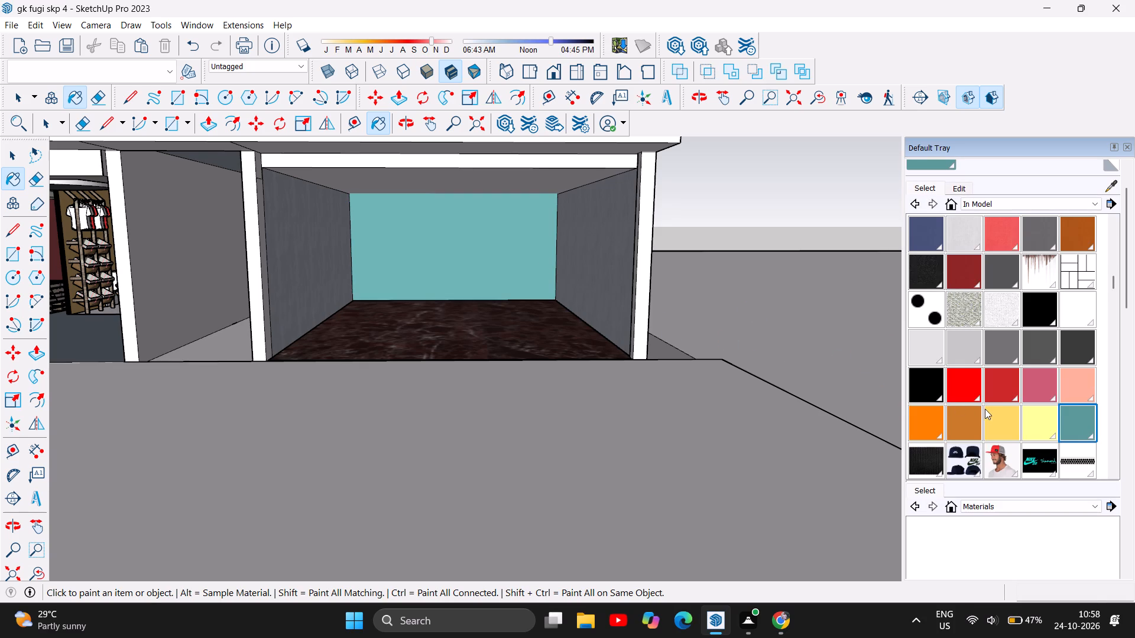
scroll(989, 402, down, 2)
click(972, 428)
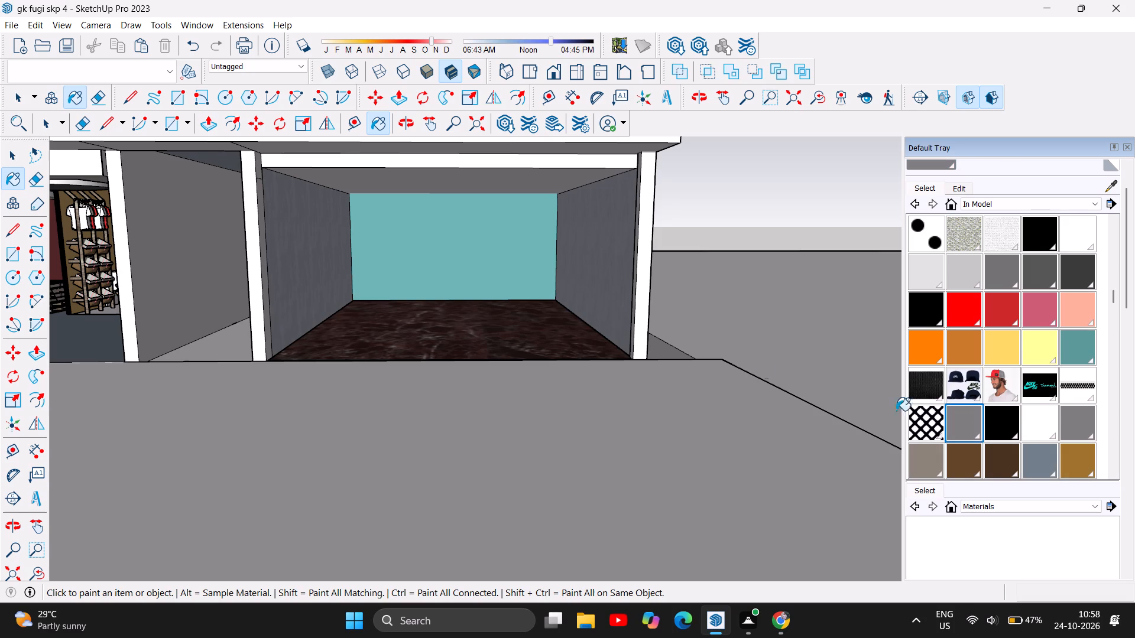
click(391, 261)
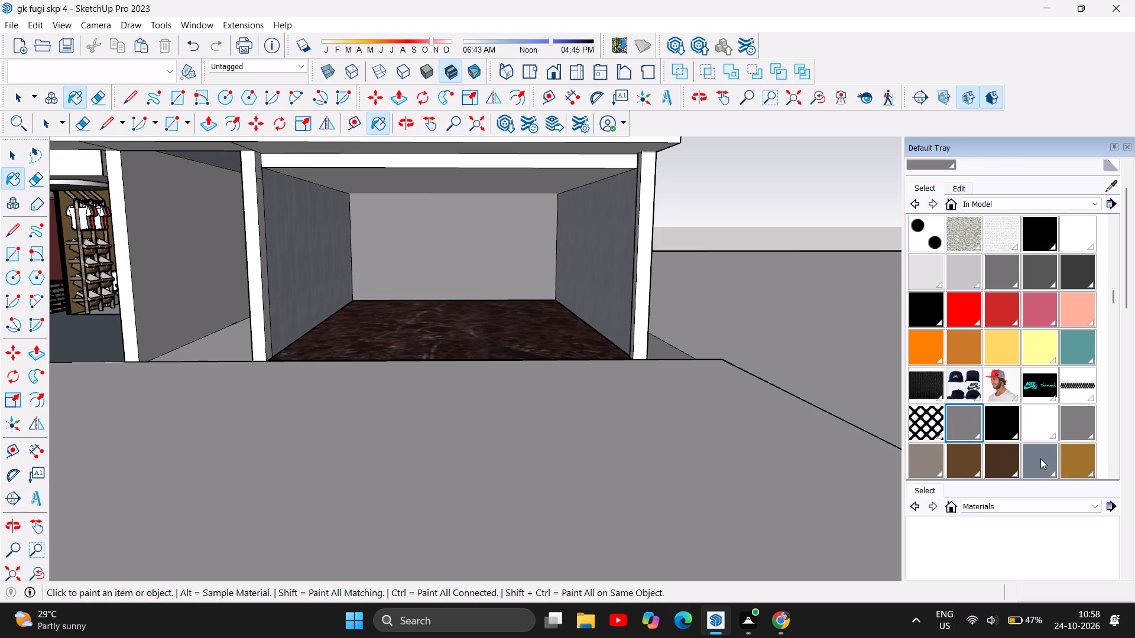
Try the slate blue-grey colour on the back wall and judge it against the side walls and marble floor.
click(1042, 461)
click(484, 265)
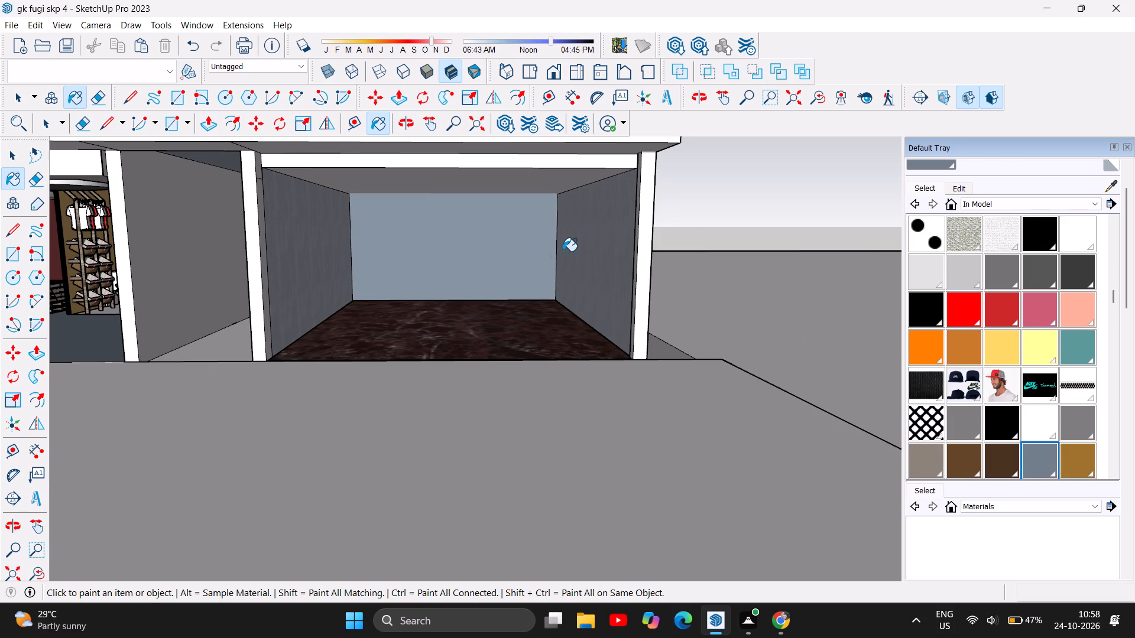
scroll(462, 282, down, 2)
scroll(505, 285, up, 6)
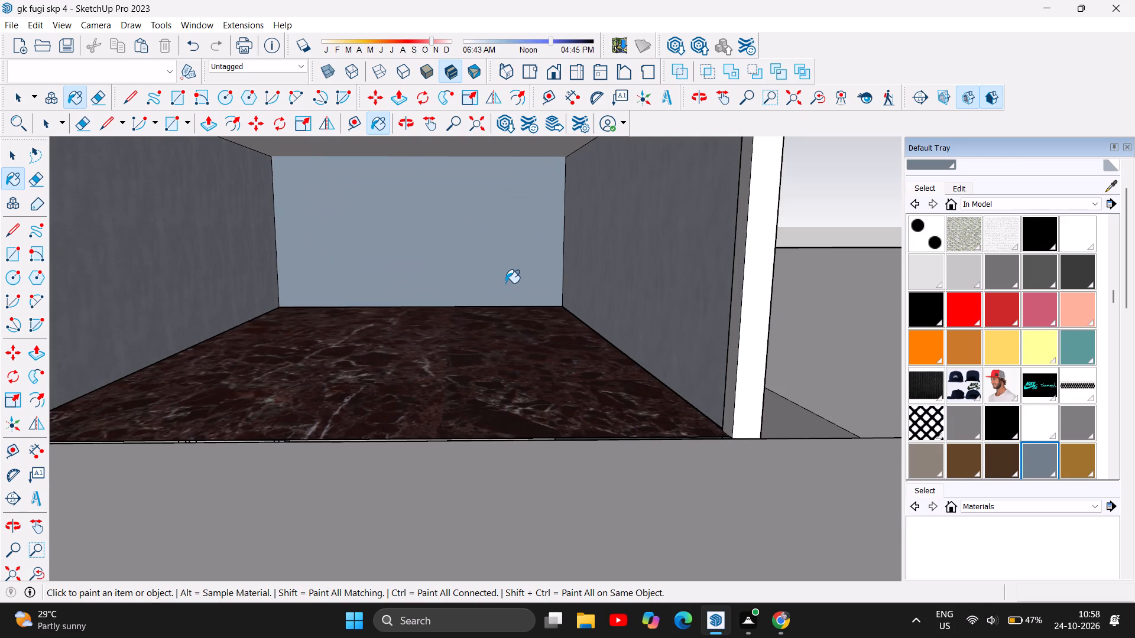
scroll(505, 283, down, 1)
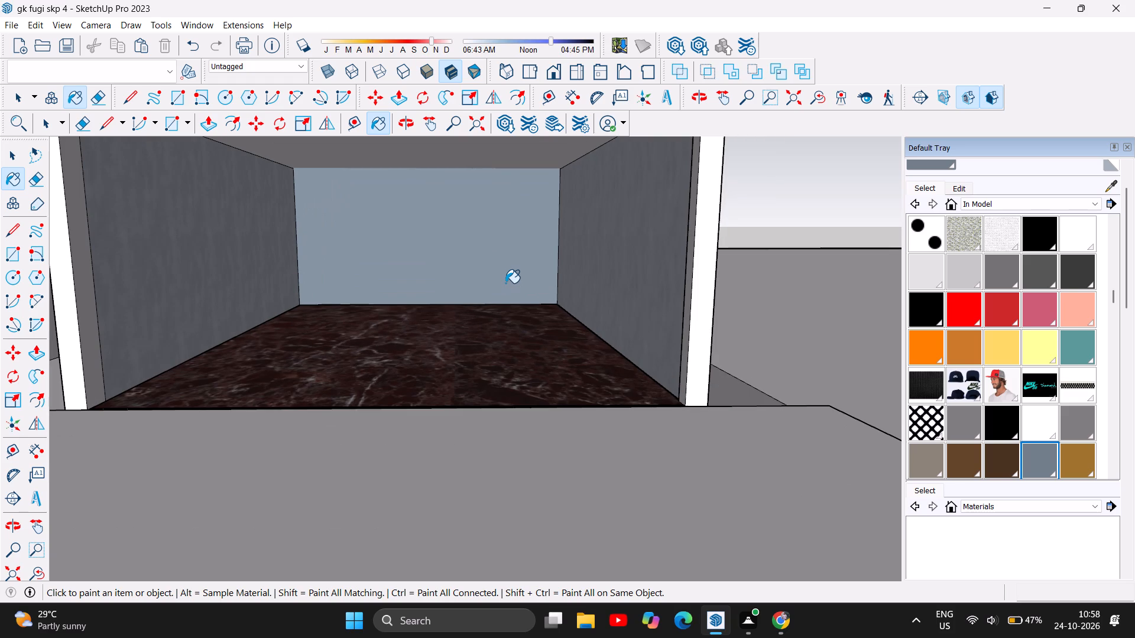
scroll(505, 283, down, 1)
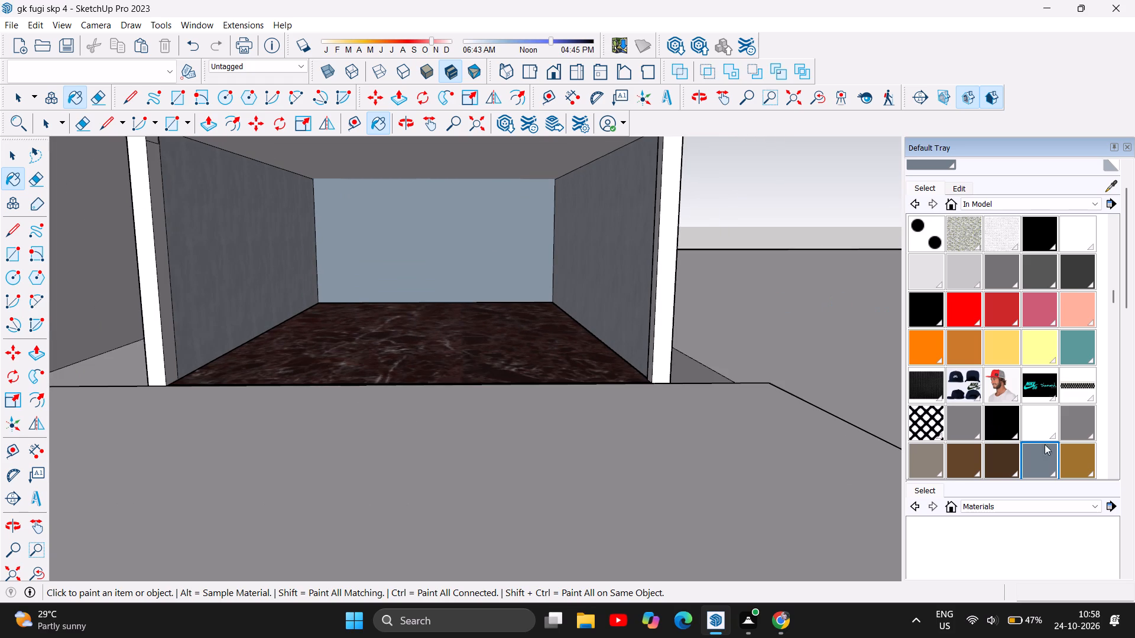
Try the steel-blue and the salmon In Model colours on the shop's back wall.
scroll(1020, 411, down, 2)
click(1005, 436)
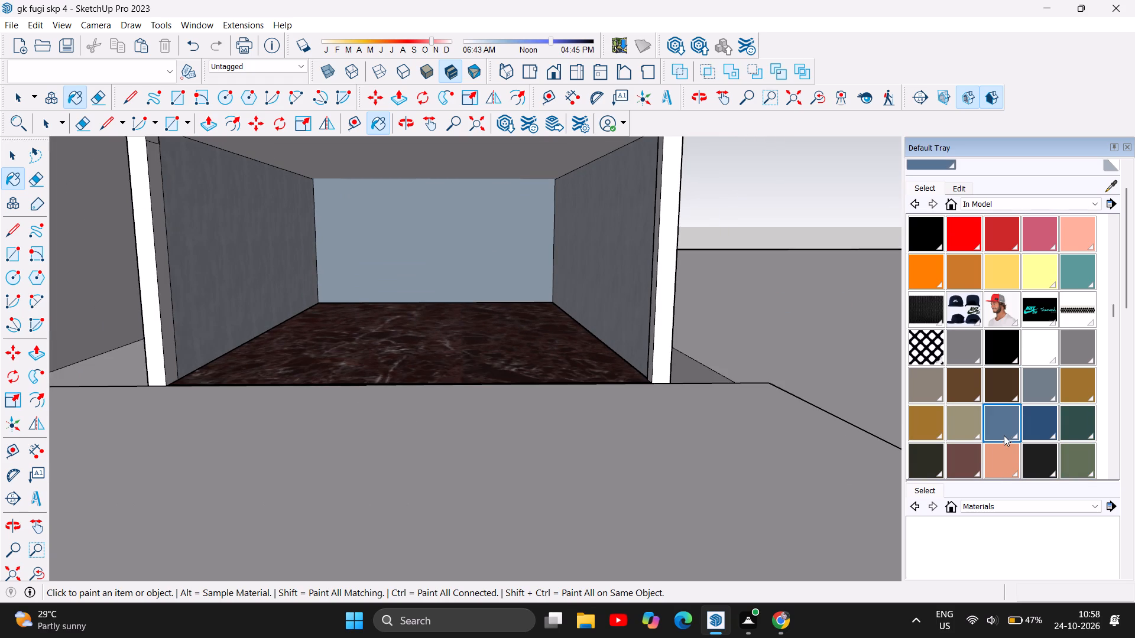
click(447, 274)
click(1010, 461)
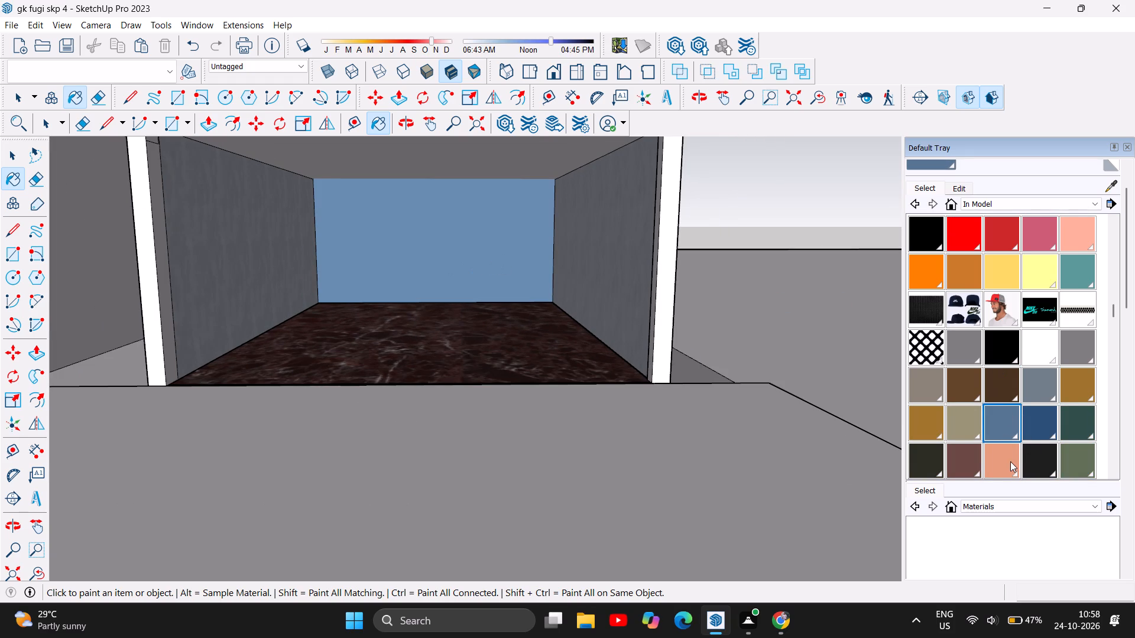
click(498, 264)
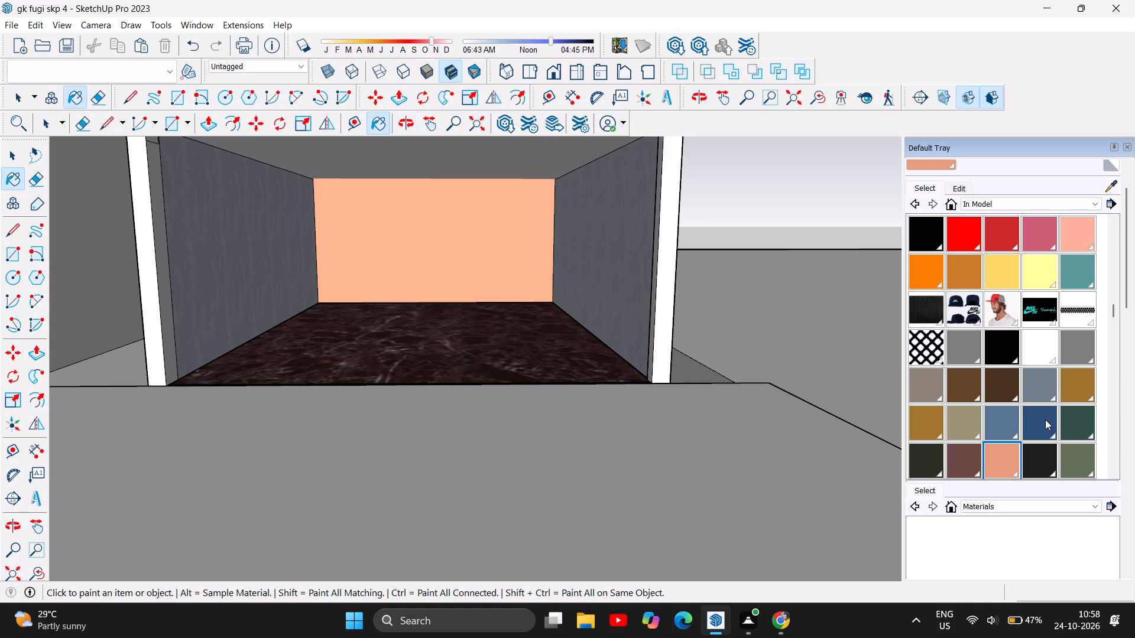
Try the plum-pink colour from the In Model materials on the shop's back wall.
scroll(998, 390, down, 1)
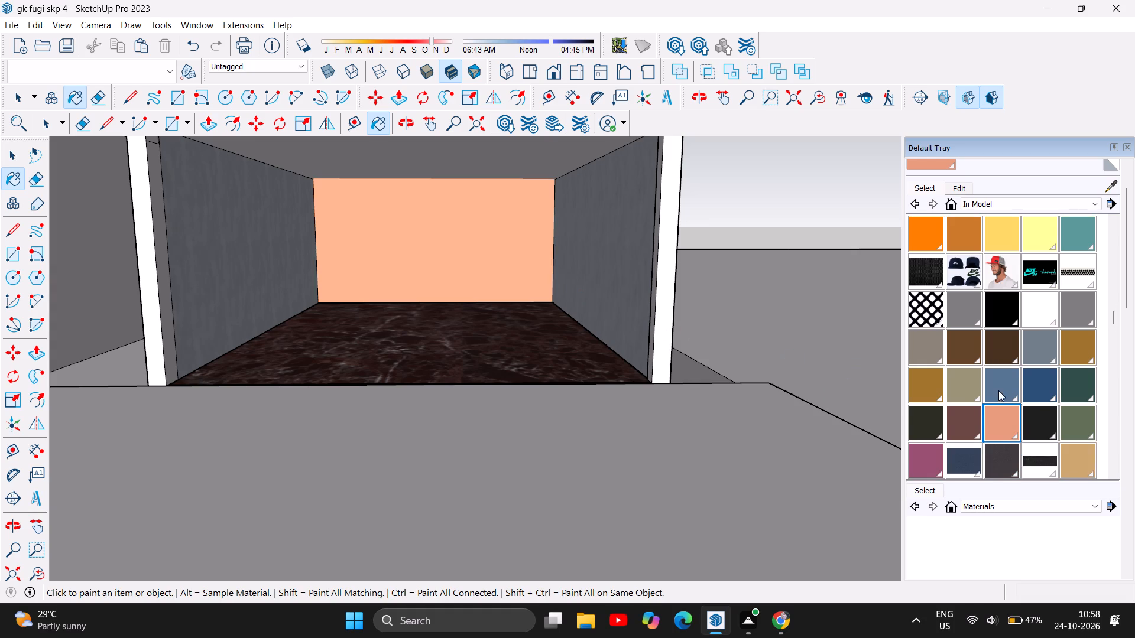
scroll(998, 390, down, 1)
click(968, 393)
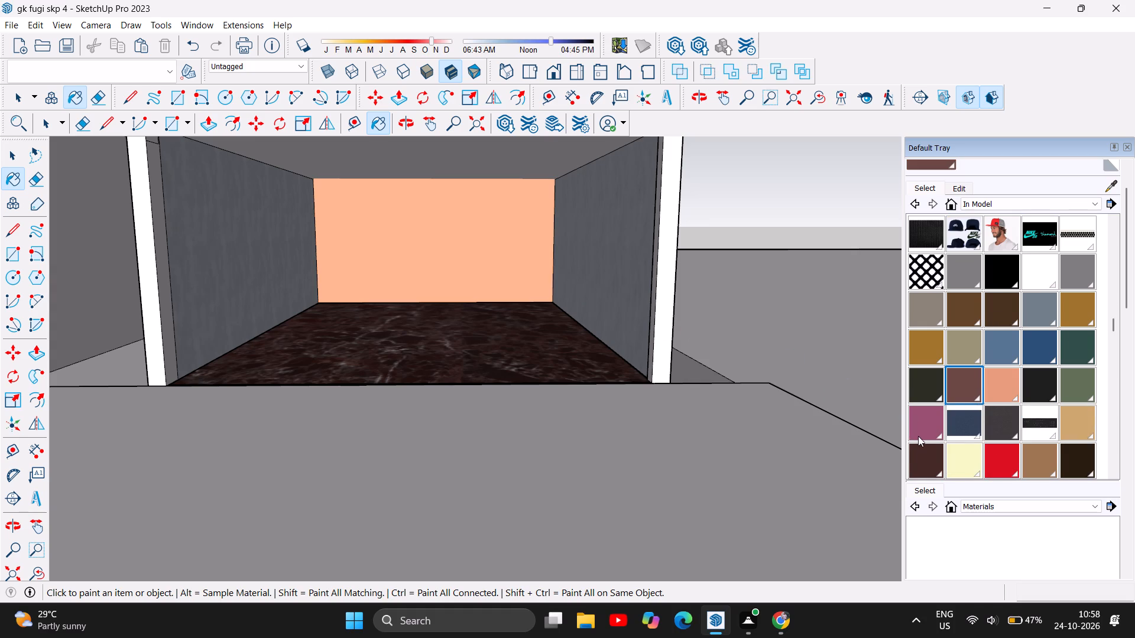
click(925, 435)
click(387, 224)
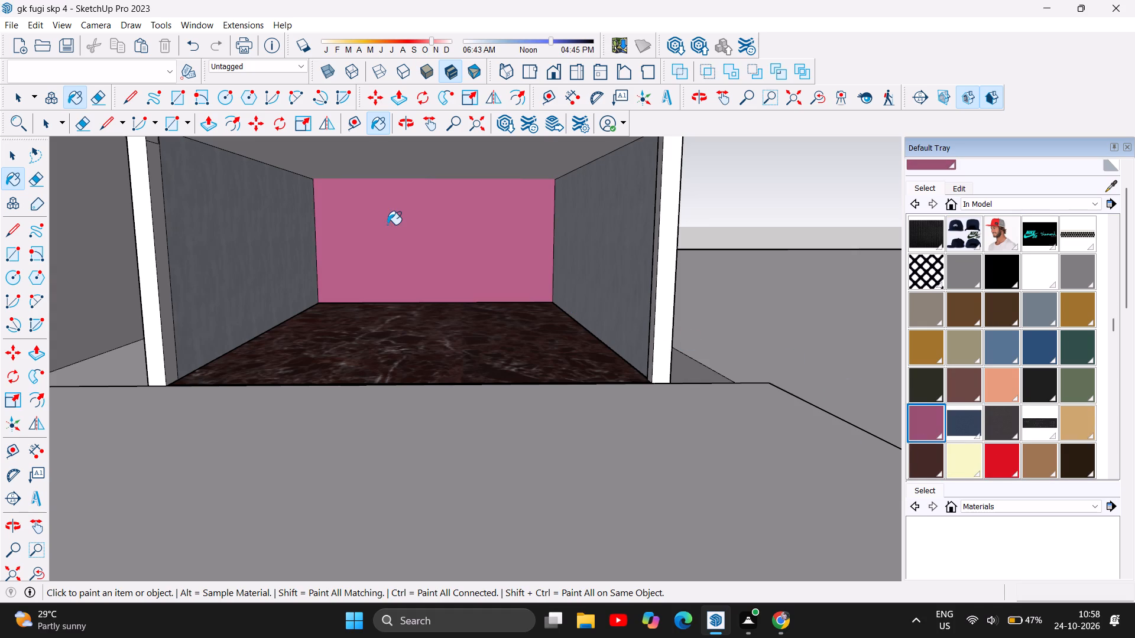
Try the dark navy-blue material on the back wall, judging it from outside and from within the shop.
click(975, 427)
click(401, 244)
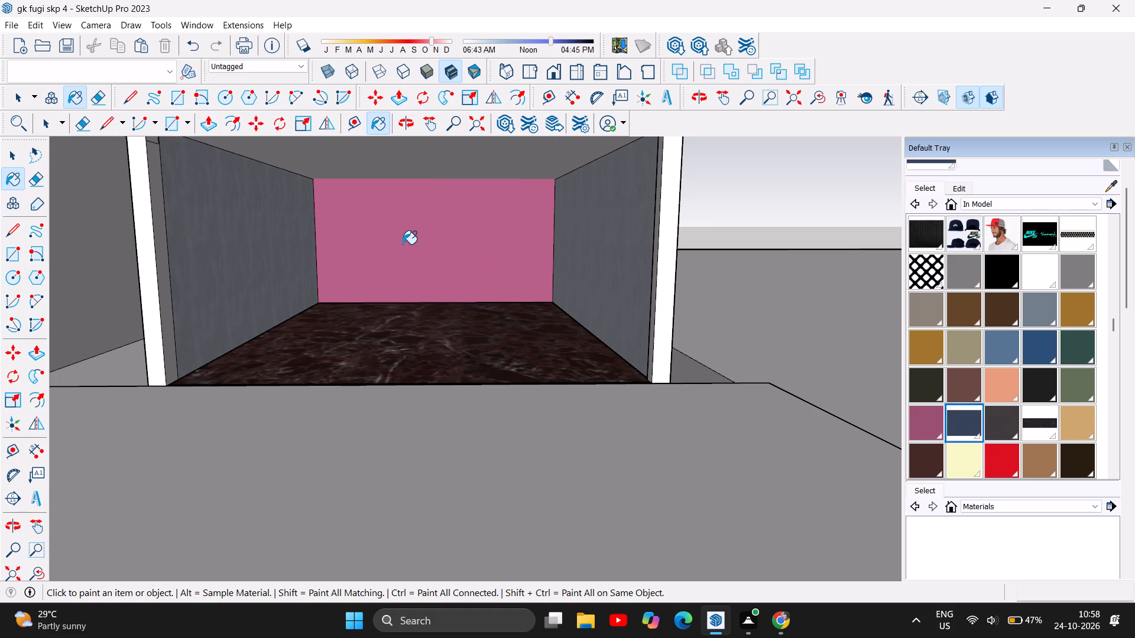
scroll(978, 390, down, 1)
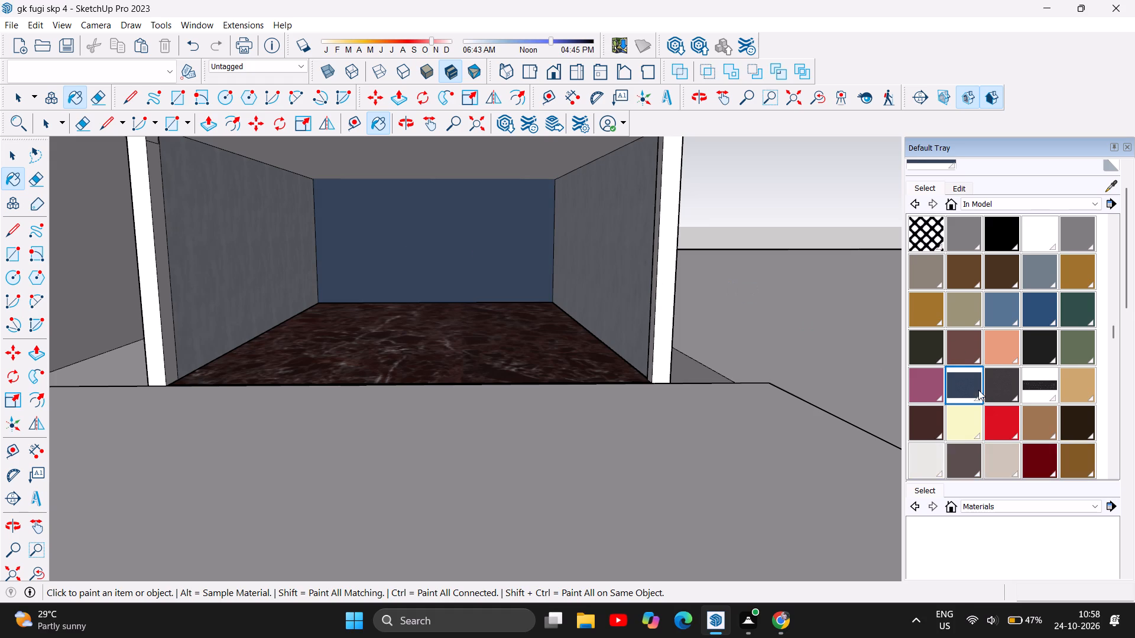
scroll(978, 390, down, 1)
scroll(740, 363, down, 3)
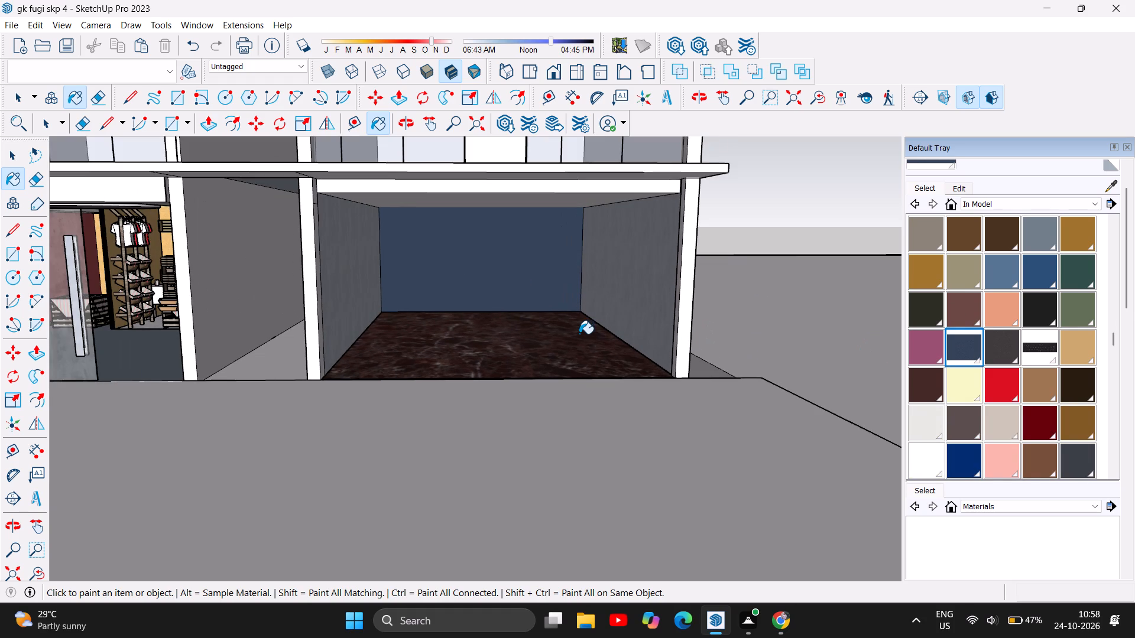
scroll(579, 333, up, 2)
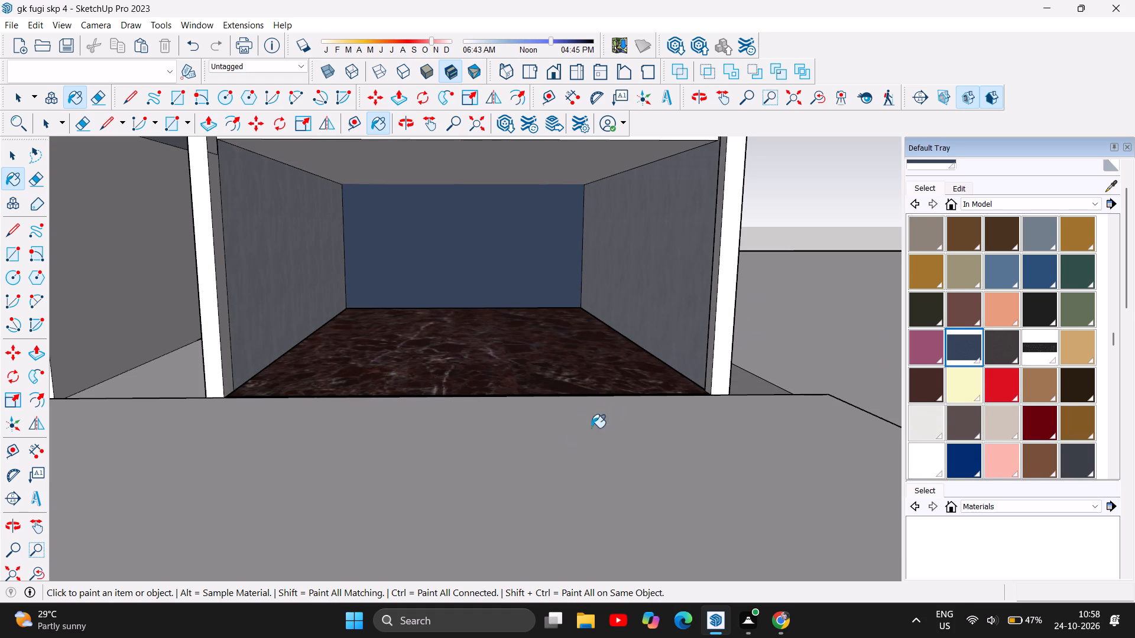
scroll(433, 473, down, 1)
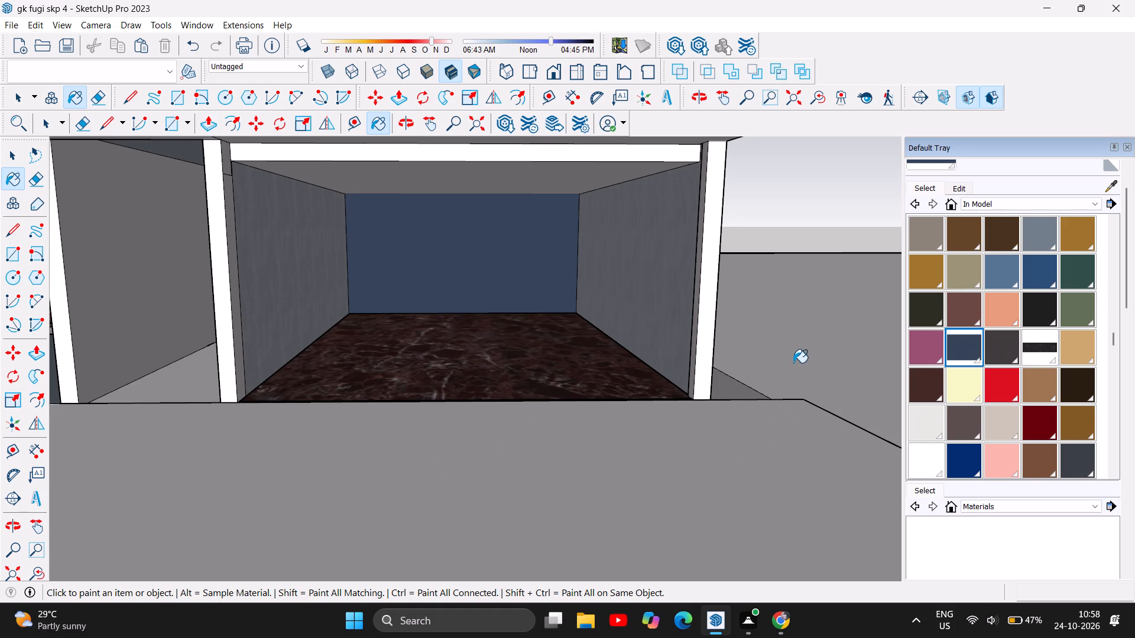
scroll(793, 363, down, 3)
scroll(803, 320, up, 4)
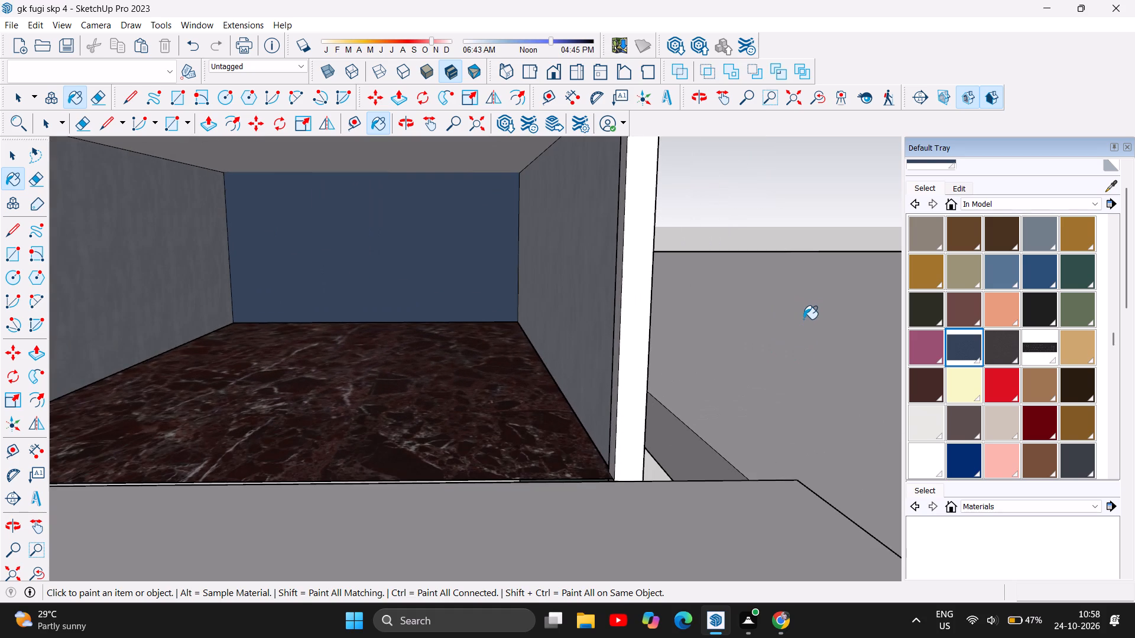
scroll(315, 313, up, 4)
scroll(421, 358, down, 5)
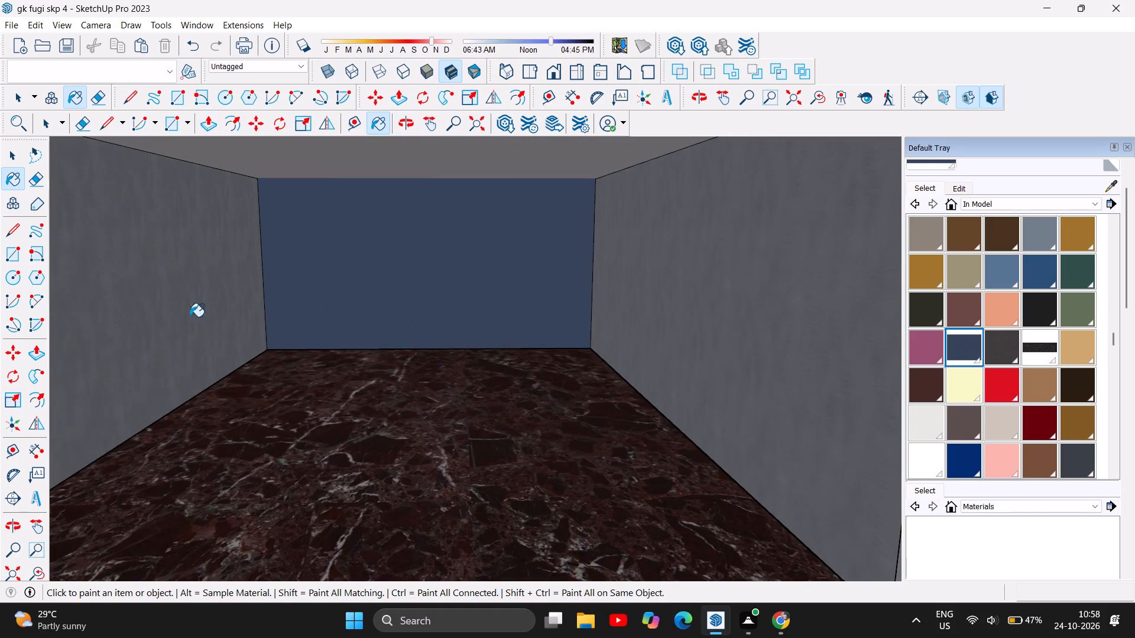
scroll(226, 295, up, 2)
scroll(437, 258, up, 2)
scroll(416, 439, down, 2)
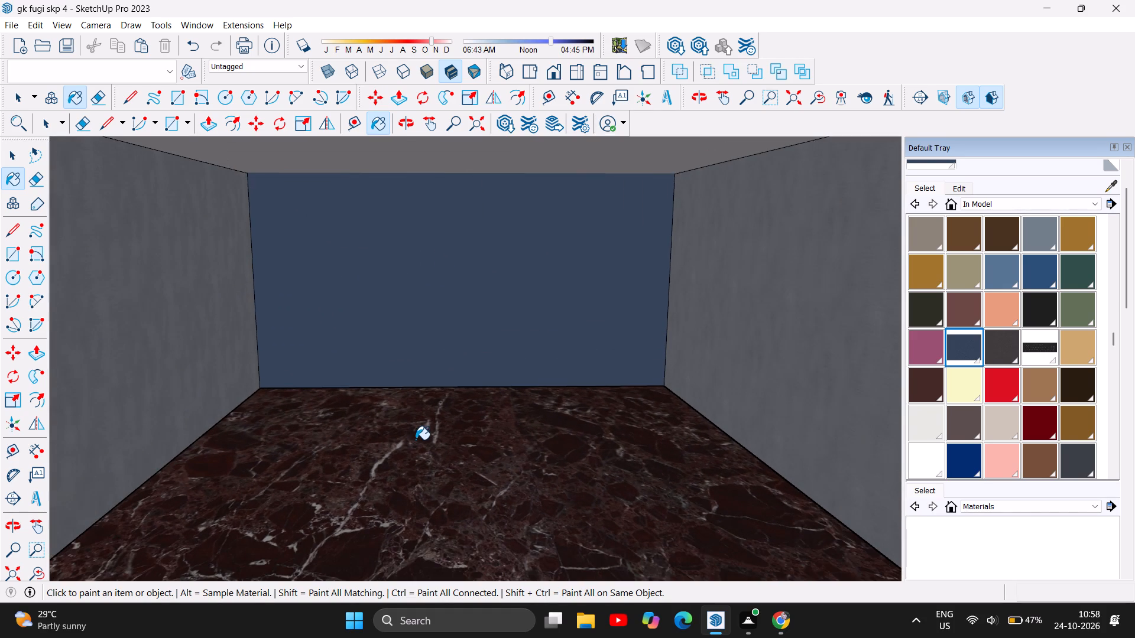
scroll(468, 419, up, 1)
Paint the shop's back wall with the light beige In Model colour and check it against the building front.
click(1002, 426)
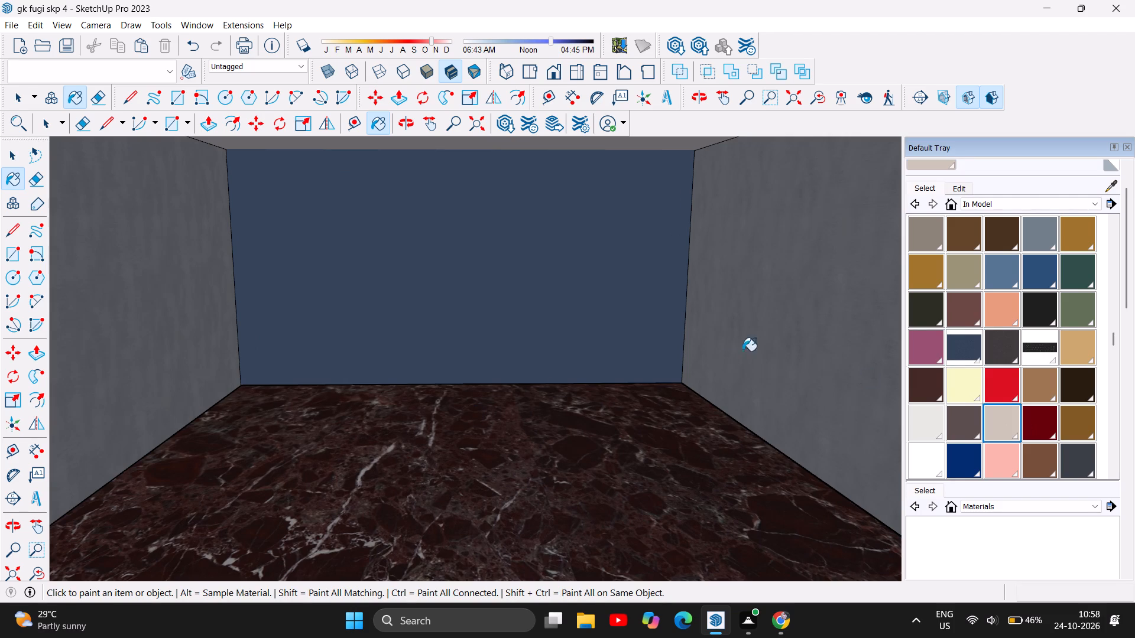
click(552, 301)
scroll(462, 369, down, 5)
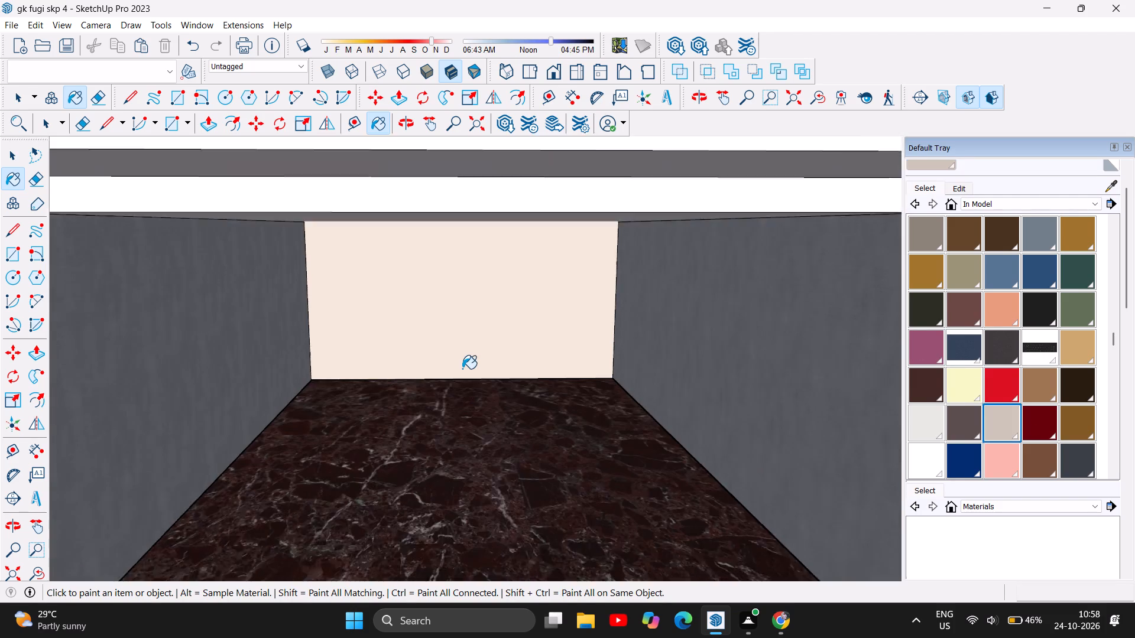
scroll(462, 369, down, 11)
scroll(472, 484, up, 3)
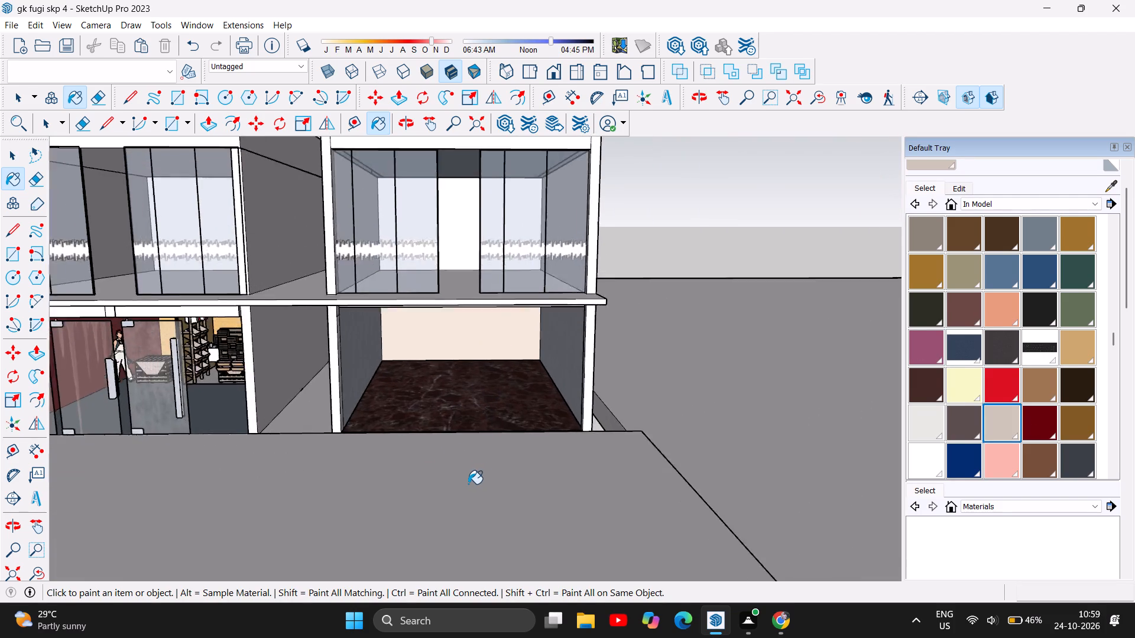
scroll(468, 484, up, 3)
scroll(445, 382, up, 4)
scroll(518, 252, up, 6)
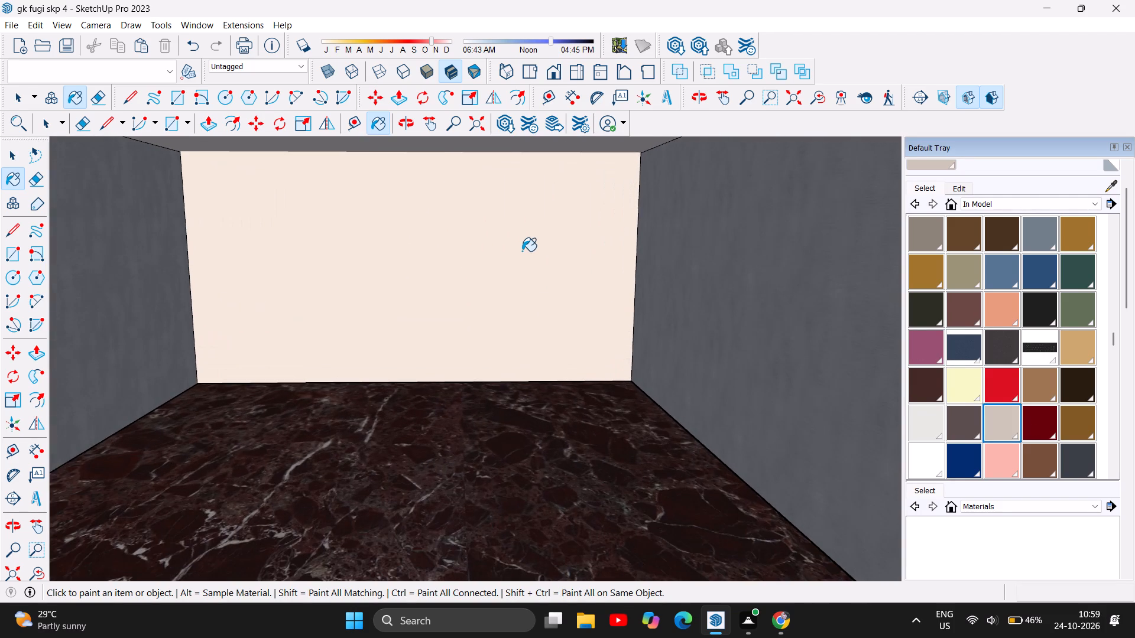
scroll(522, 251, up, 1)
scroll(578, 288, down, 2)
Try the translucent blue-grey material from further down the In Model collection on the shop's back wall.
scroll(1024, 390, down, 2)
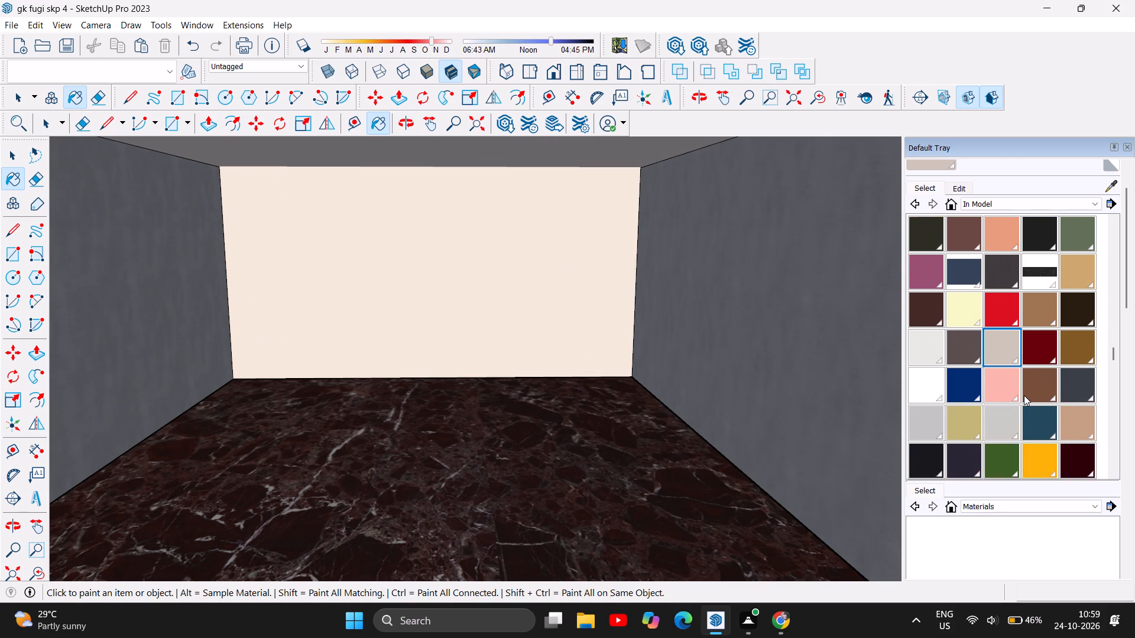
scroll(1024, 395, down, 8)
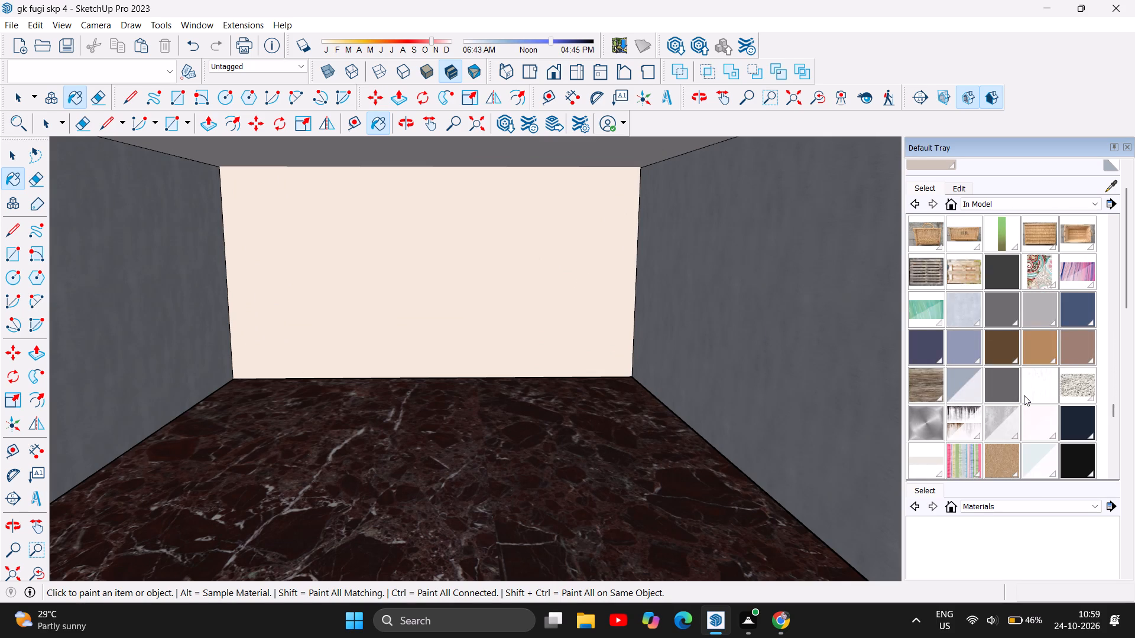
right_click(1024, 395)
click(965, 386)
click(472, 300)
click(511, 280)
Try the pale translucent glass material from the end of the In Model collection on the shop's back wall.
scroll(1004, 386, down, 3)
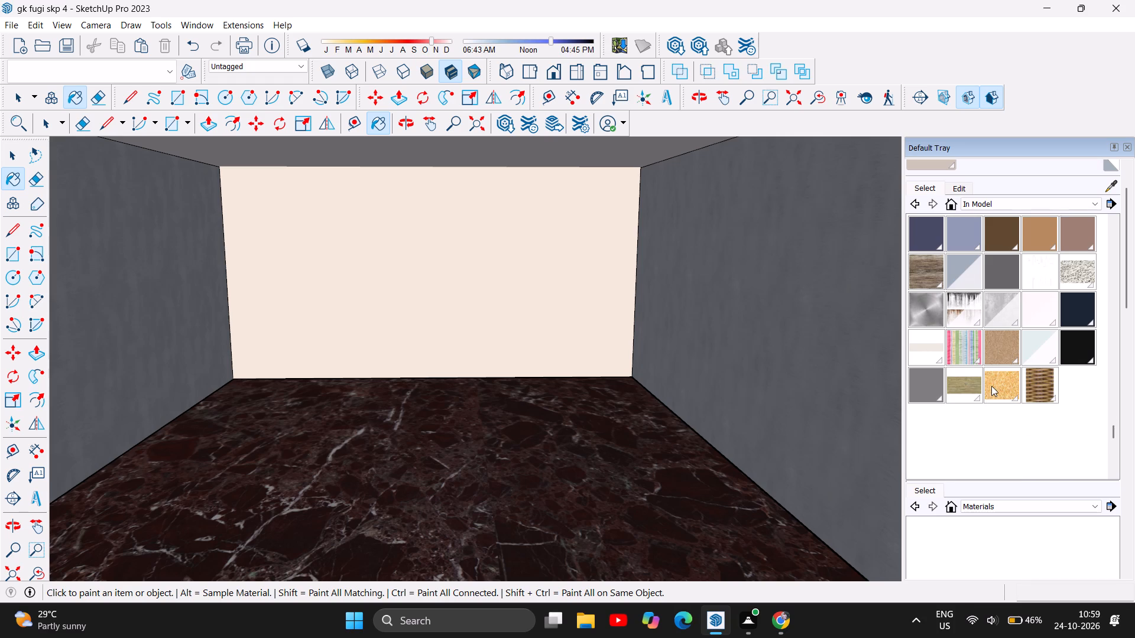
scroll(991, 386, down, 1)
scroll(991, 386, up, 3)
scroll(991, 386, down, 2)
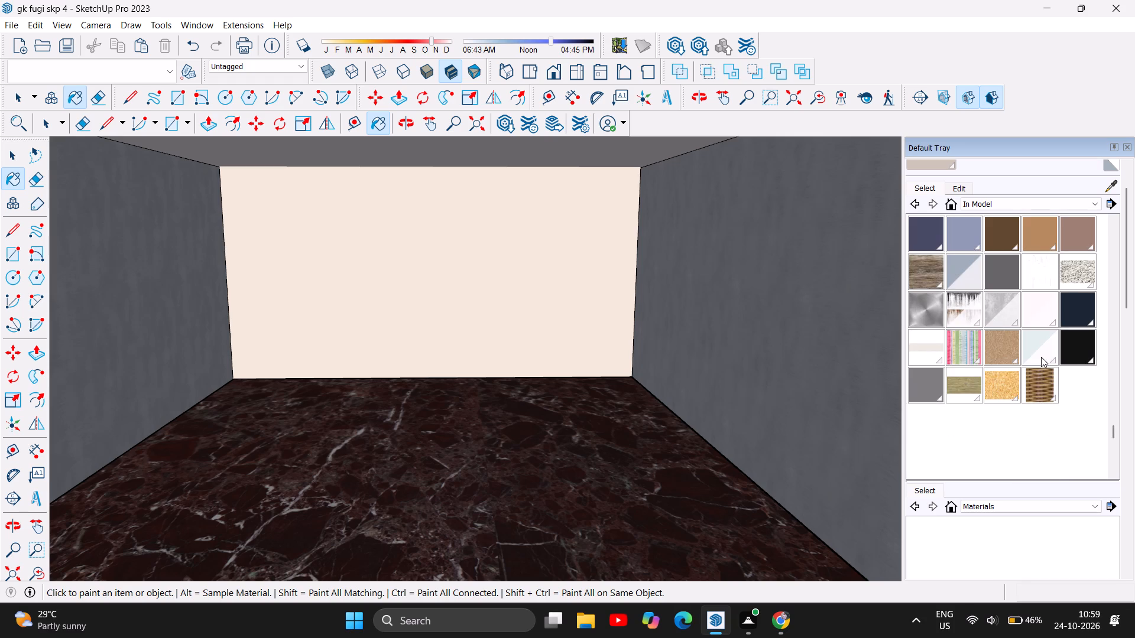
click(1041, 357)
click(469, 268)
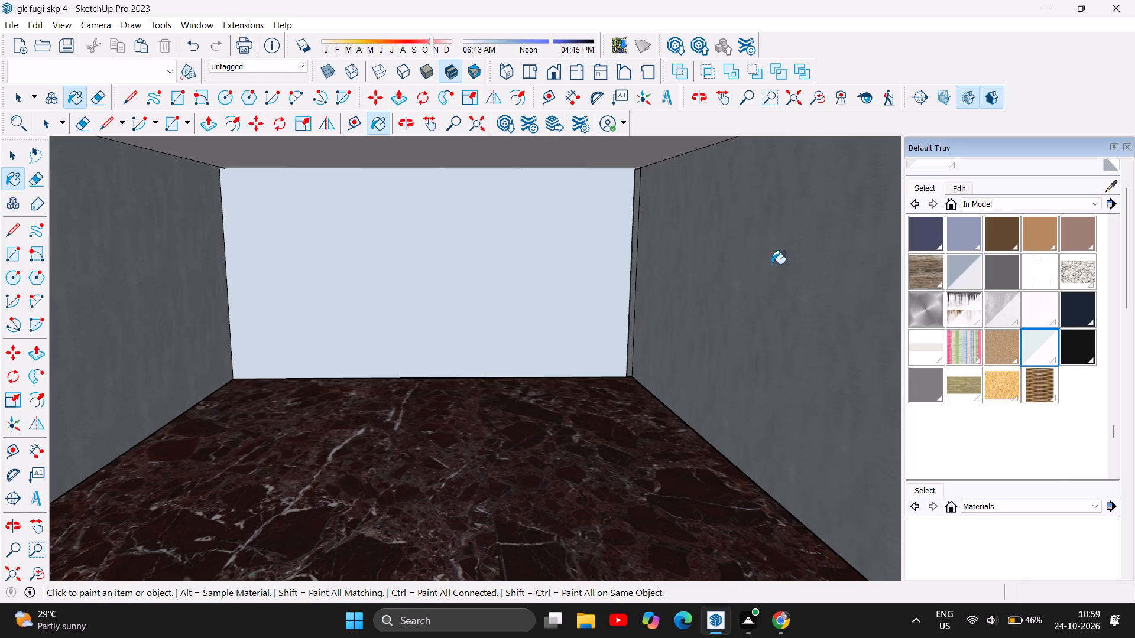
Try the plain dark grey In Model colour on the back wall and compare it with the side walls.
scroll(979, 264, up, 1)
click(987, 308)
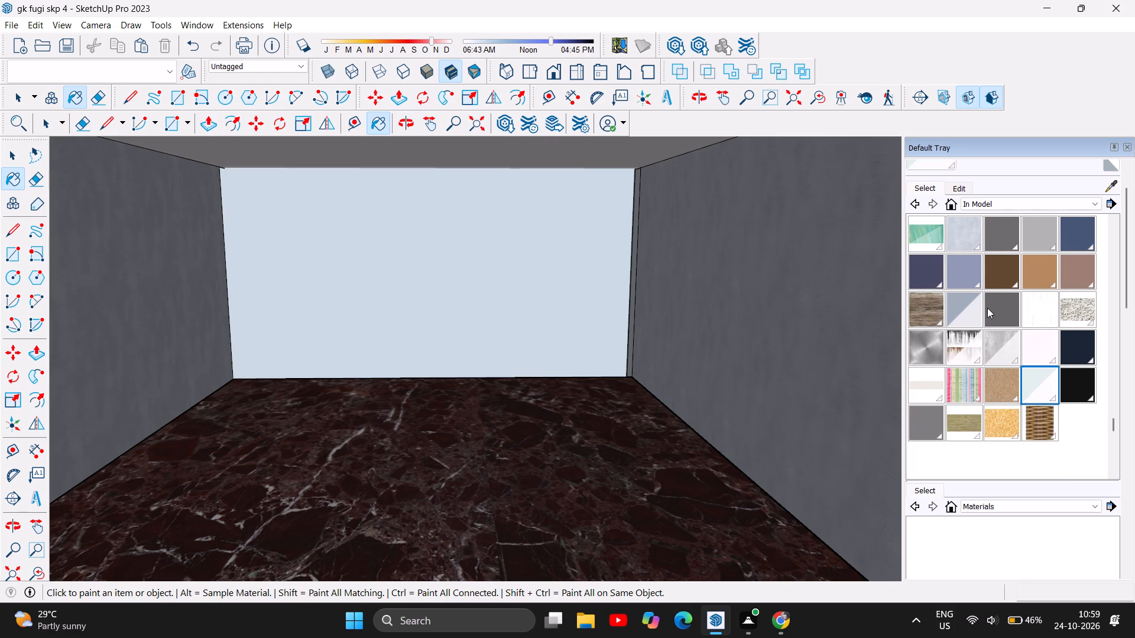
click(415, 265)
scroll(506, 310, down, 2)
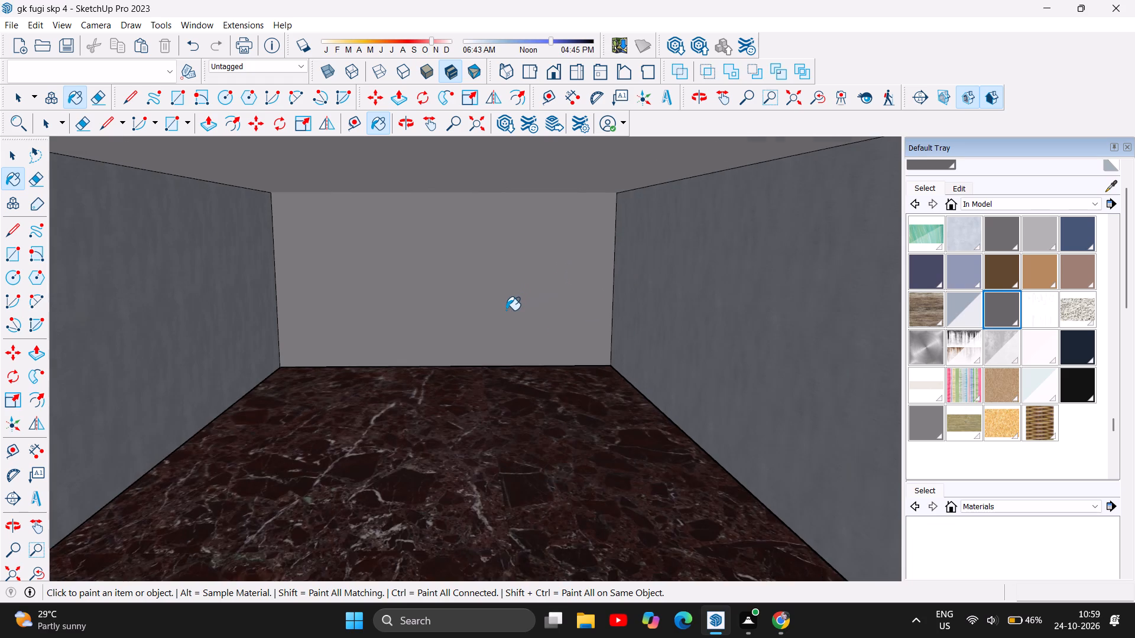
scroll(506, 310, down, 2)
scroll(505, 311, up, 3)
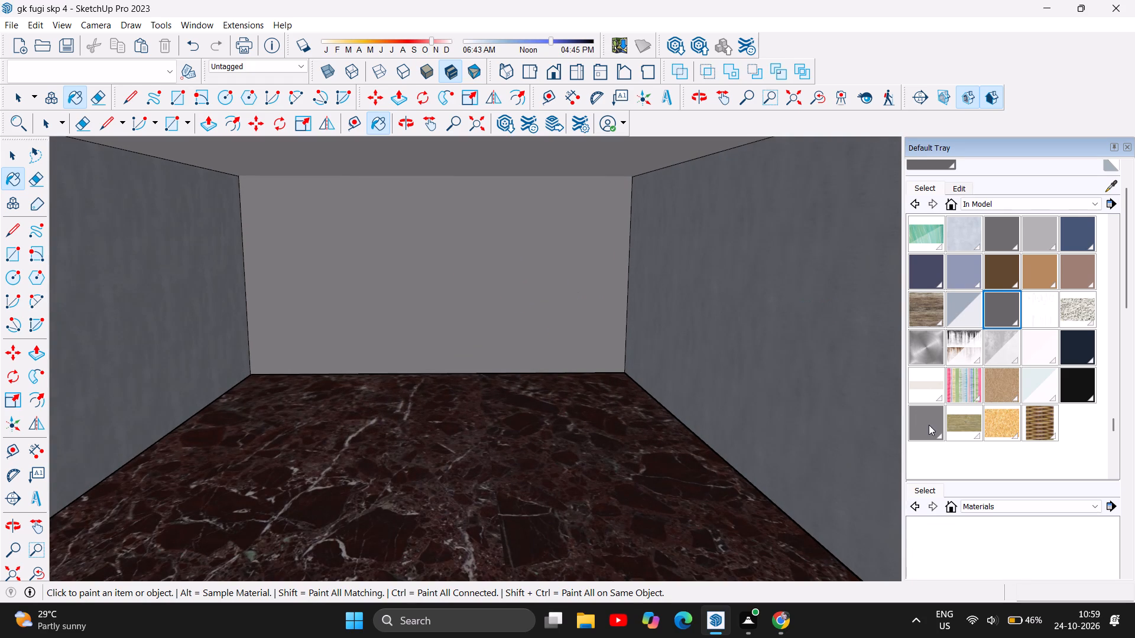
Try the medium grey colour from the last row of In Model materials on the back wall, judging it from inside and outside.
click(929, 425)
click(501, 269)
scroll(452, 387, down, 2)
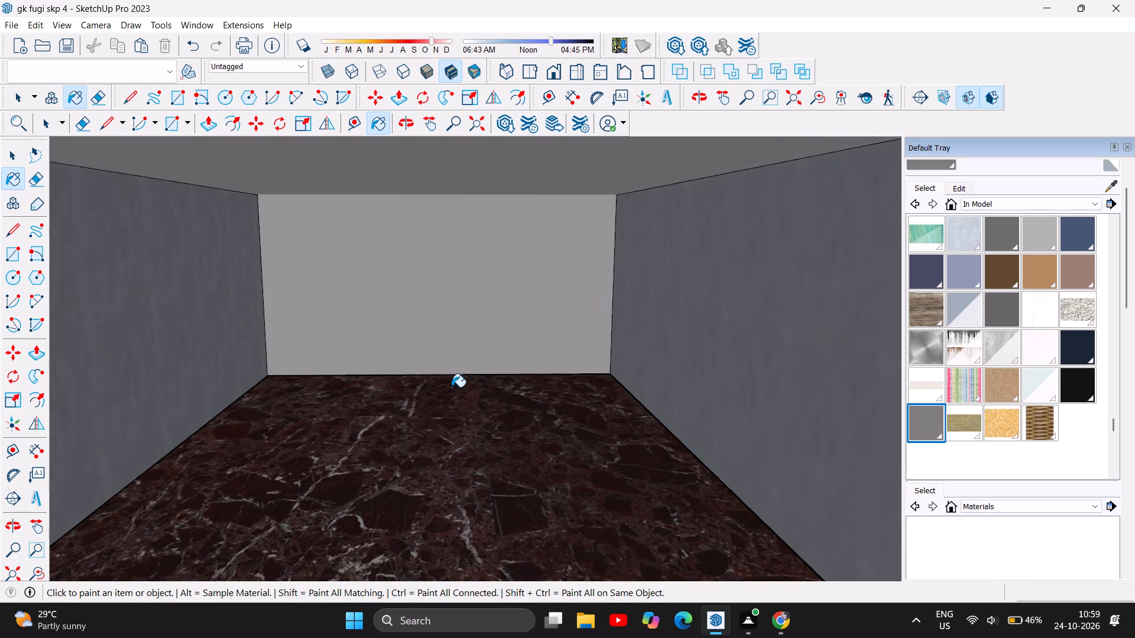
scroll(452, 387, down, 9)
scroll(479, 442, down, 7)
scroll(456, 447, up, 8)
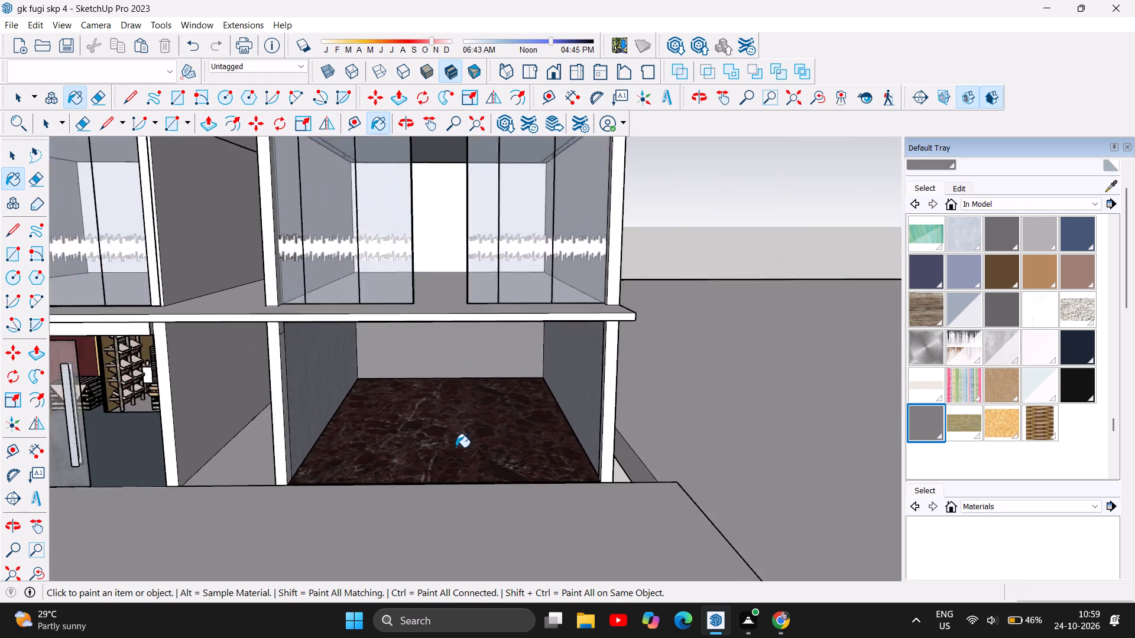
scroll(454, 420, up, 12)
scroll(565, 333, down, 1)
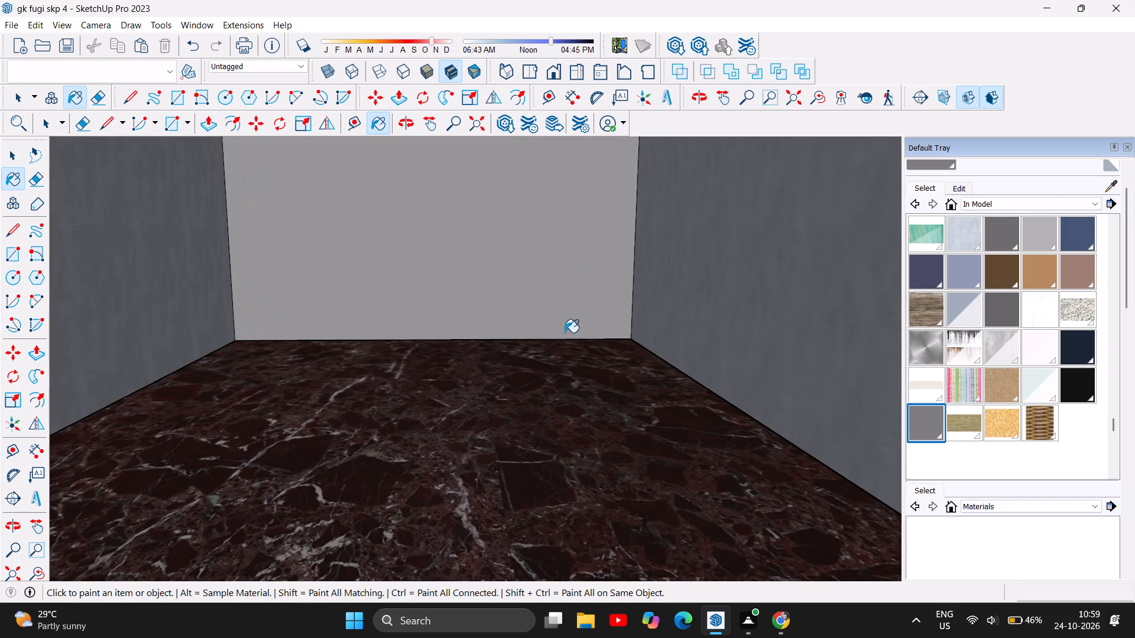
Paint the shop's back wall with the dusty rose-brown In Model colour and check it against the grey side walls.
scroll(1074, 371, up, 4)
click(1071, 420)
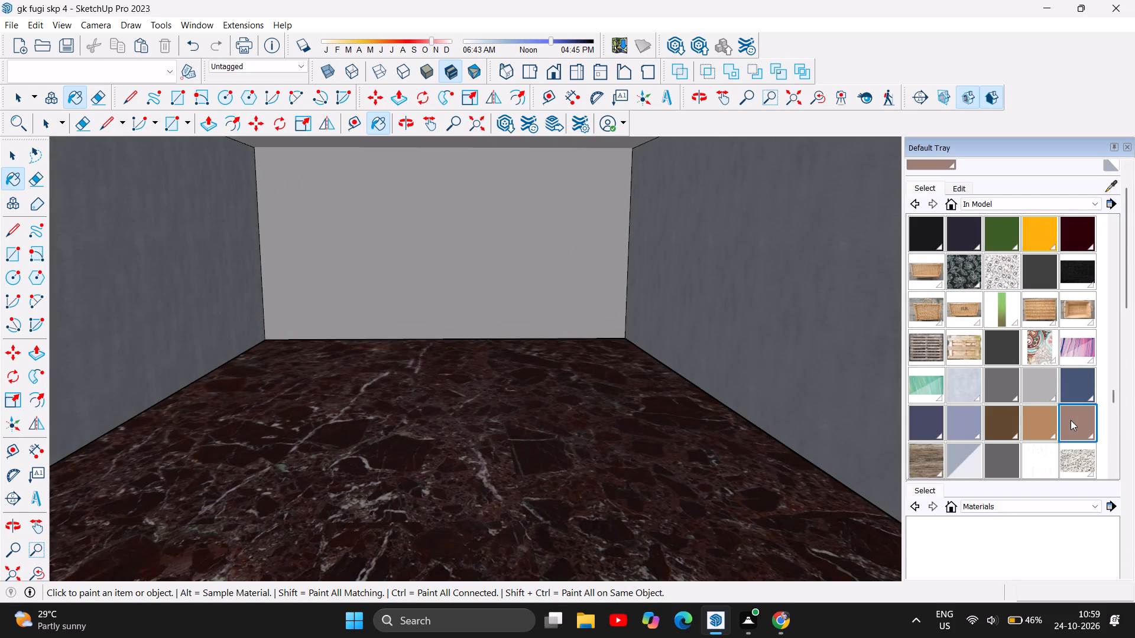
click(543, 271)
scroll(565, 347, down, 5)
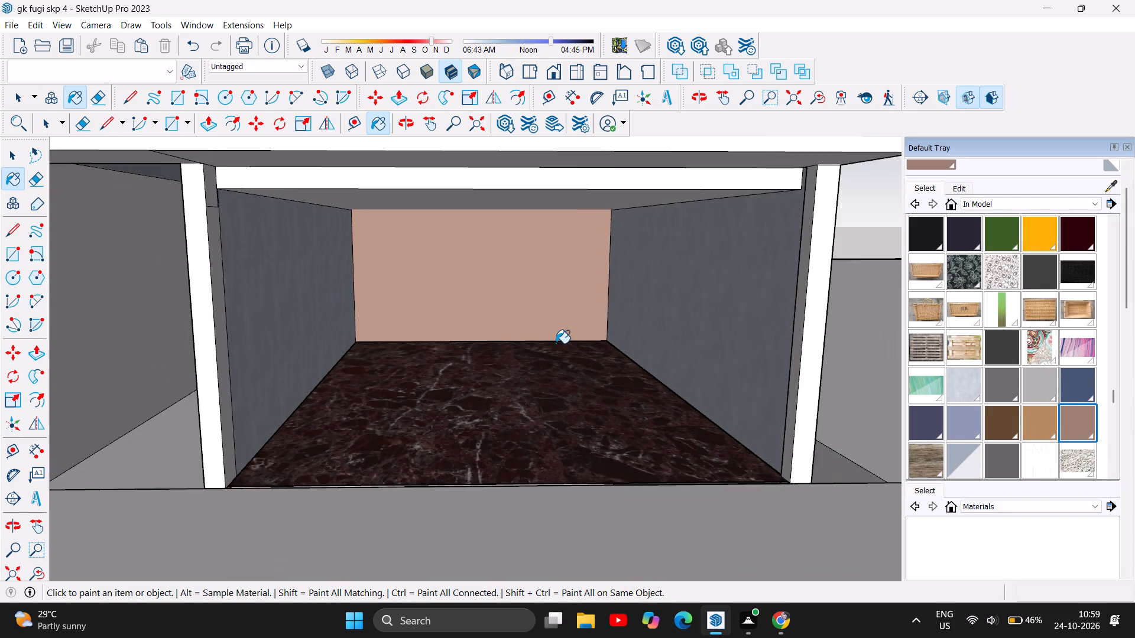
scroll(432, 315, down, 6)
scroll(416, 456, up, 1)
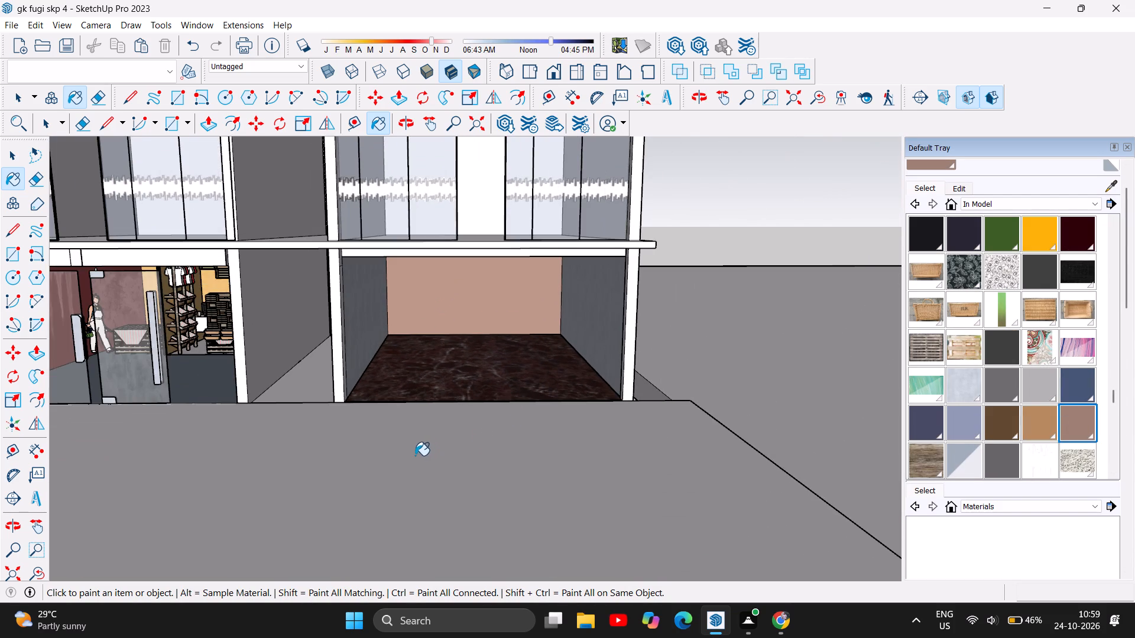
scroll(415, 455, up, 4)
scroll(548, 278, up, 5)
scroll(548, 278, down, 4)
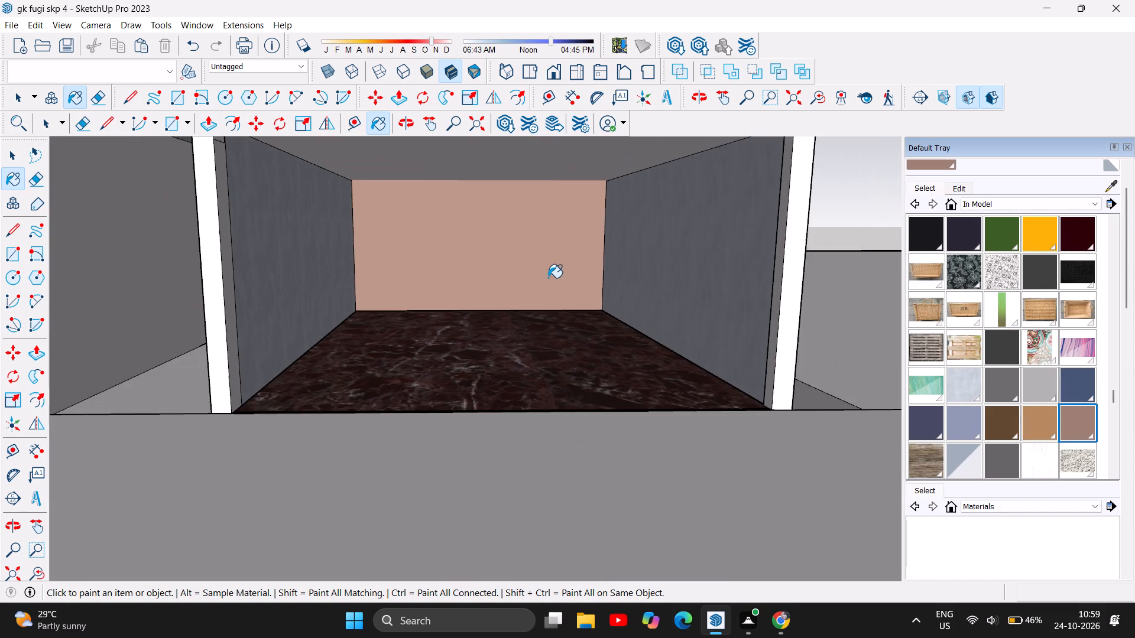
Examine how the newly painted back wall looks within the whole building front, from near and far.
scroll(548, 278, down, 15)
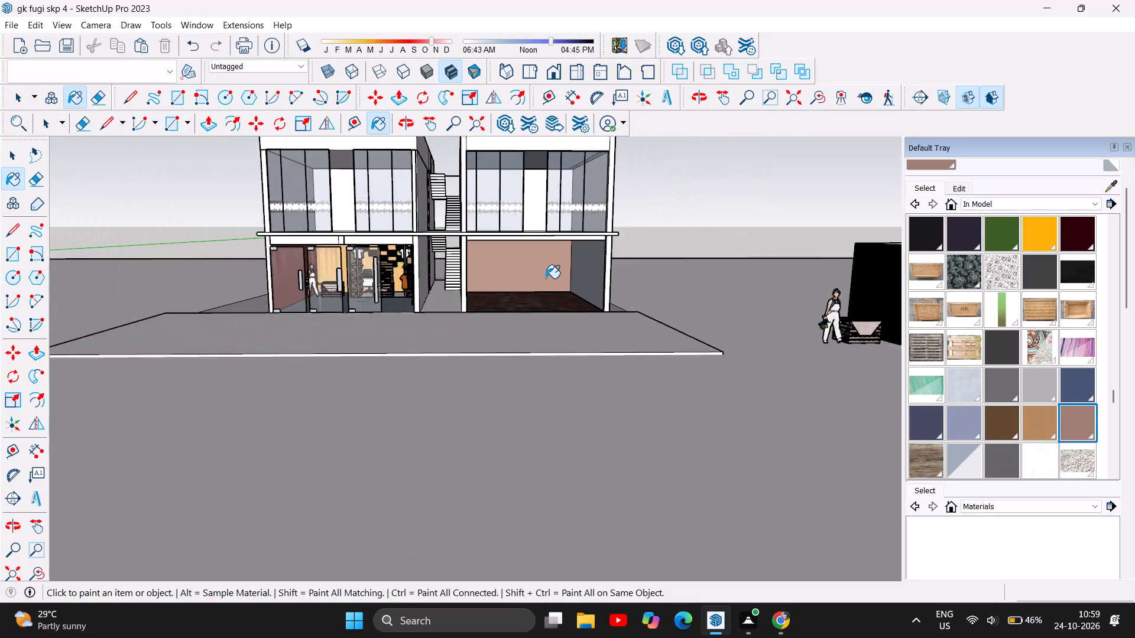
scroll(545, 279, down, 5)
scroll(544, 284, up, 3)
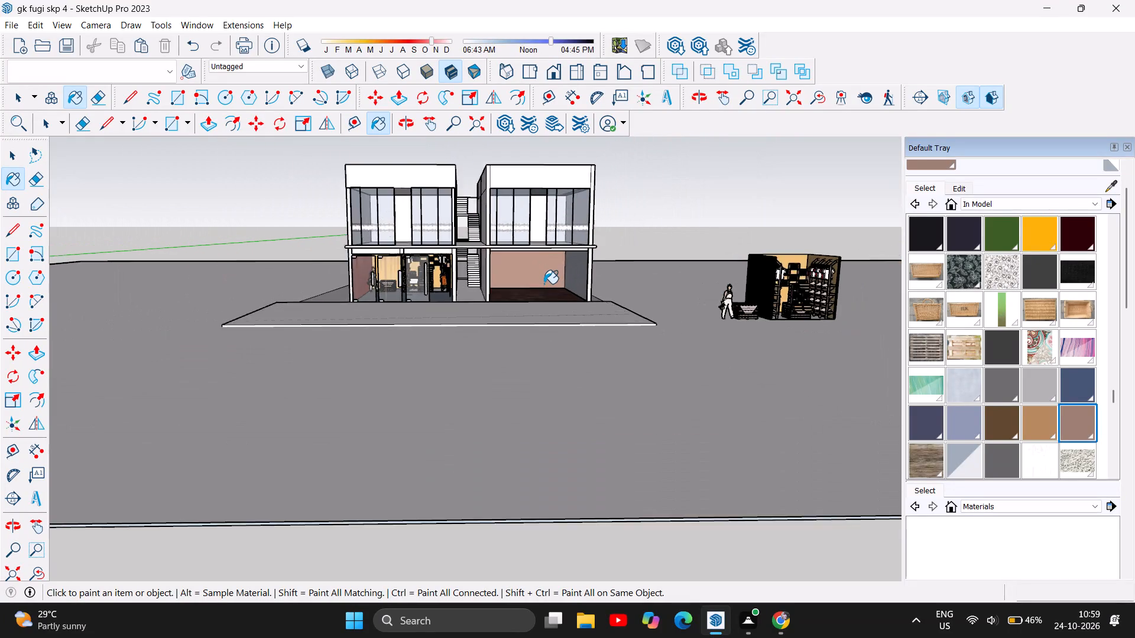
scroll(544, 284, up, 2)
scroll(594, 351, down, 4)
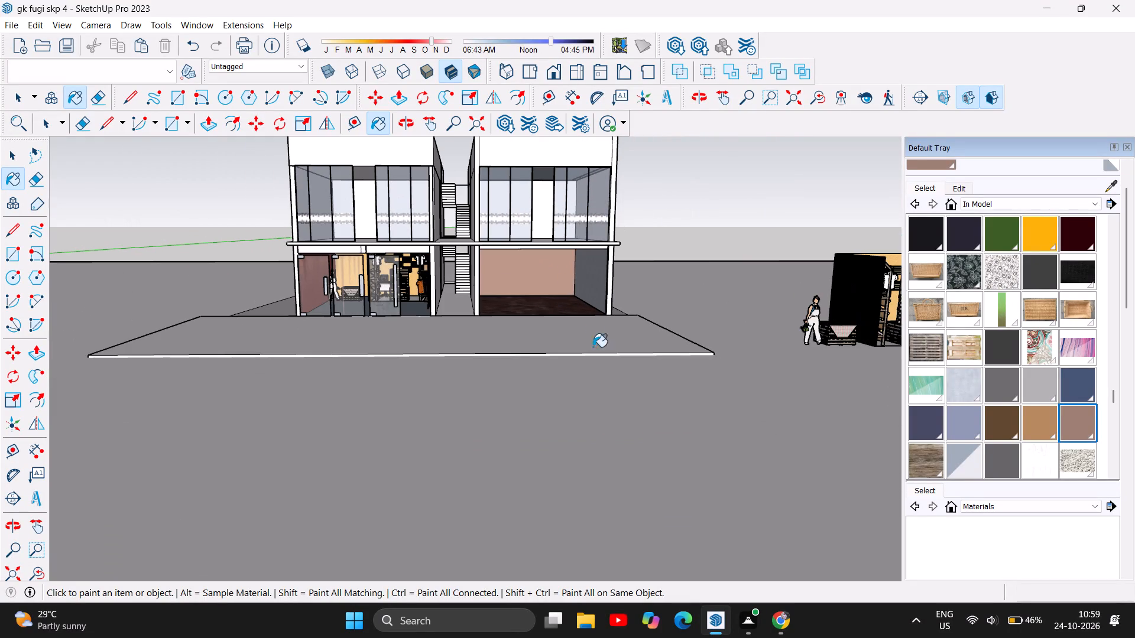
scroll(553, 289, up, 1)
scroll(577, 350, down, 7)
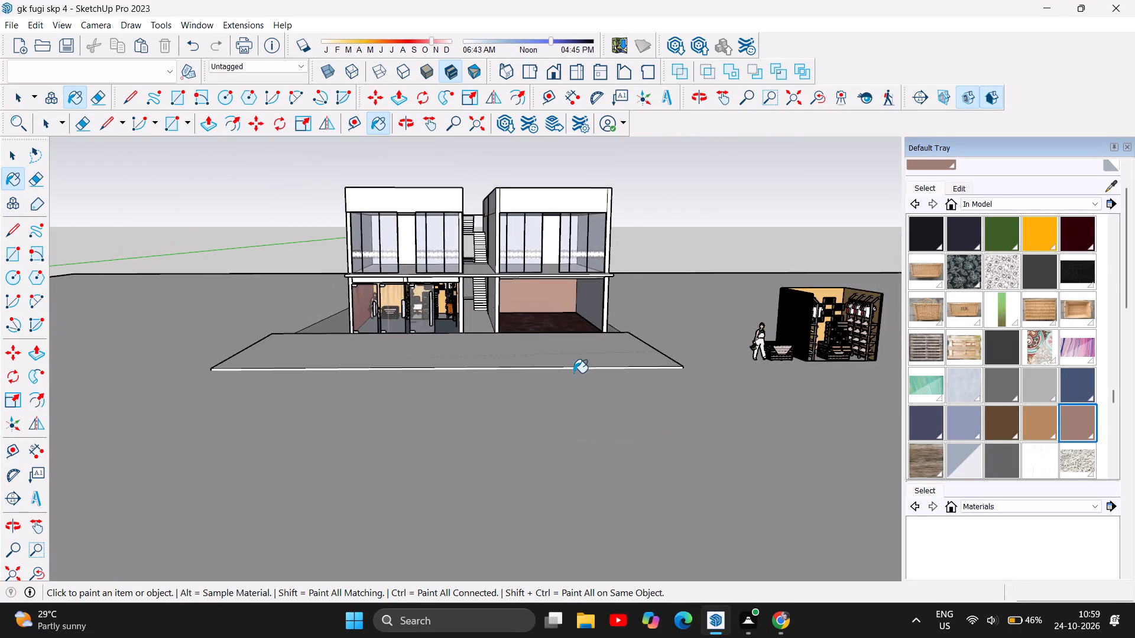
scroll(512, 336, down, 13)
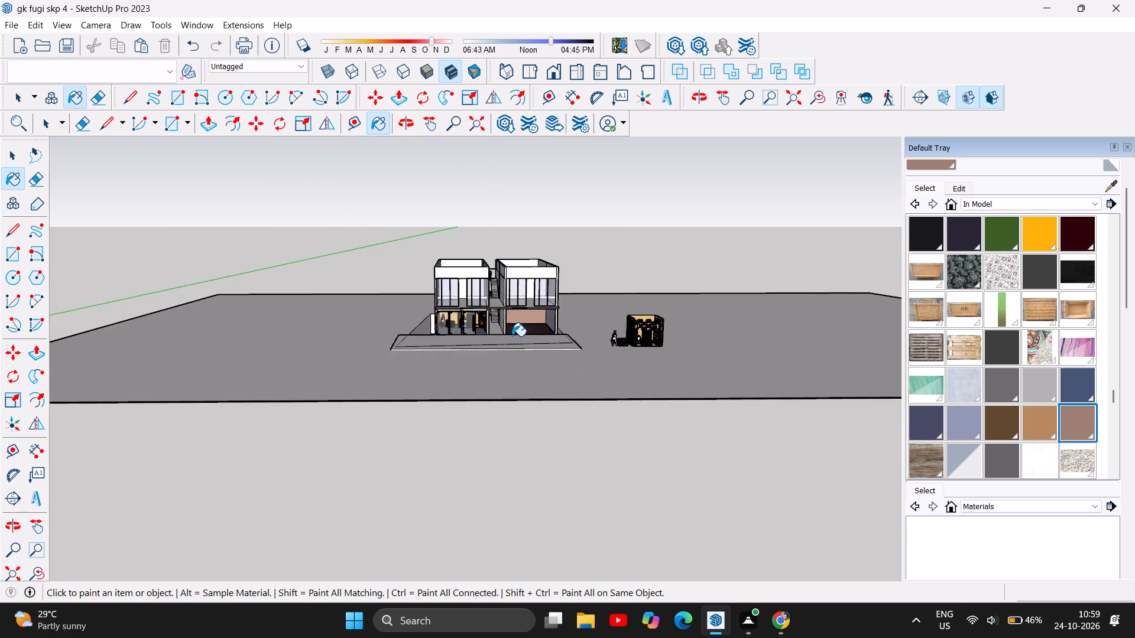
scroll(512, 336, down, 6)
scroll(507, 412, up, 1)
scroll(518, 329, up, 5)
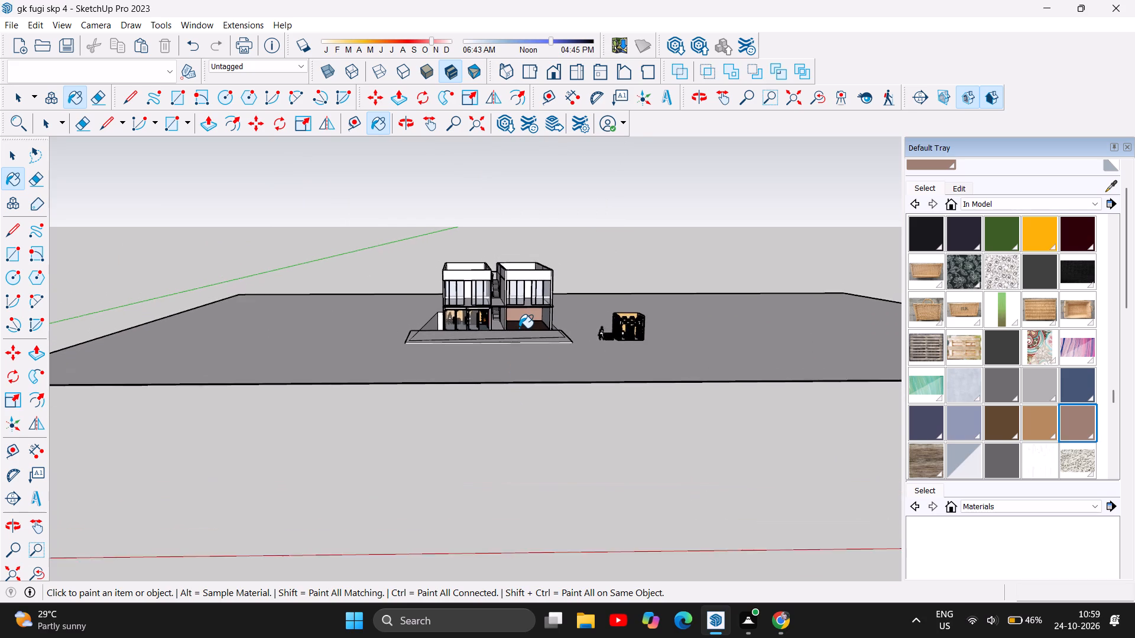
scroll(520, 328, up, 12)
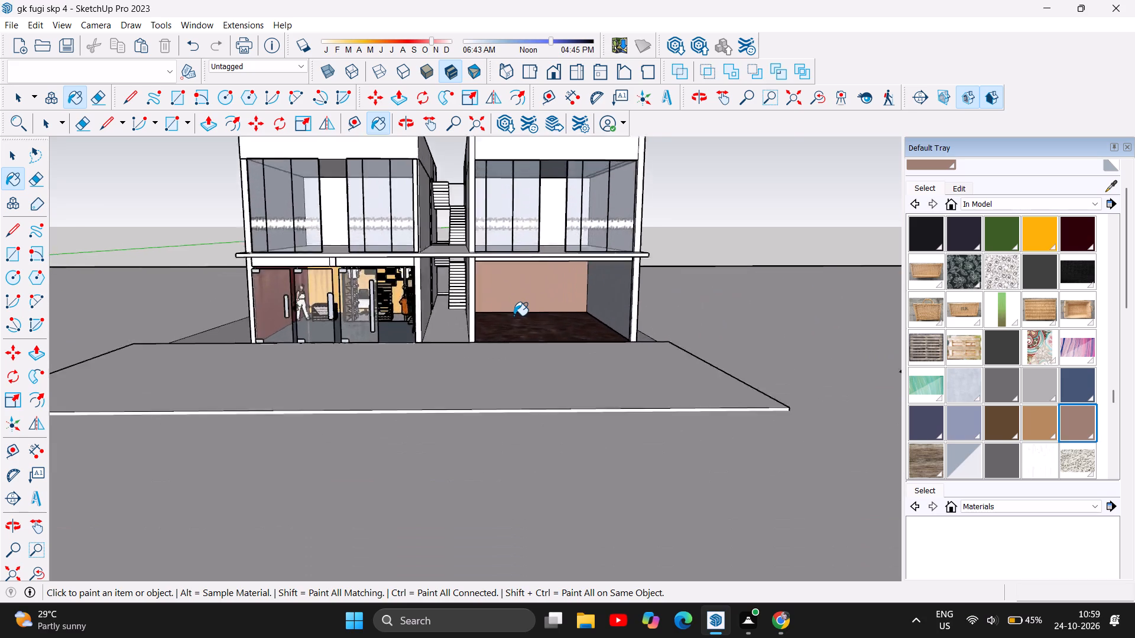
scroll(514, 315, up, 5)
scroll(514, 315, down, 7)
scroll(467, 292, down, 3)
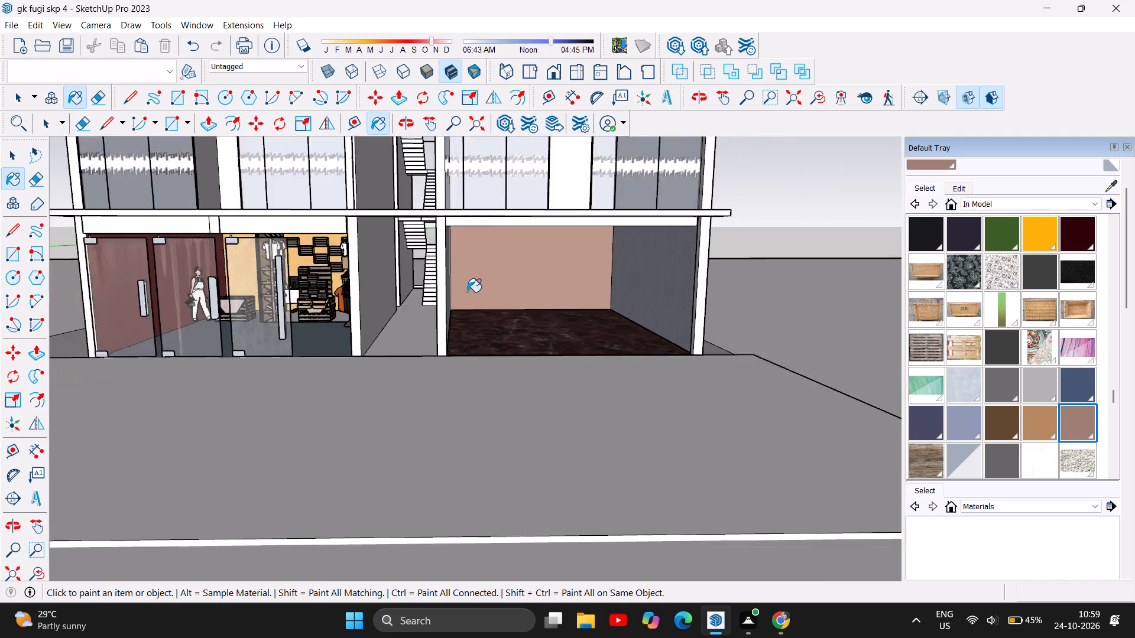
scroll(467, 292, down, 17)
scroll(467, 292, up, 1)
scroll(467, 292, down, 7)
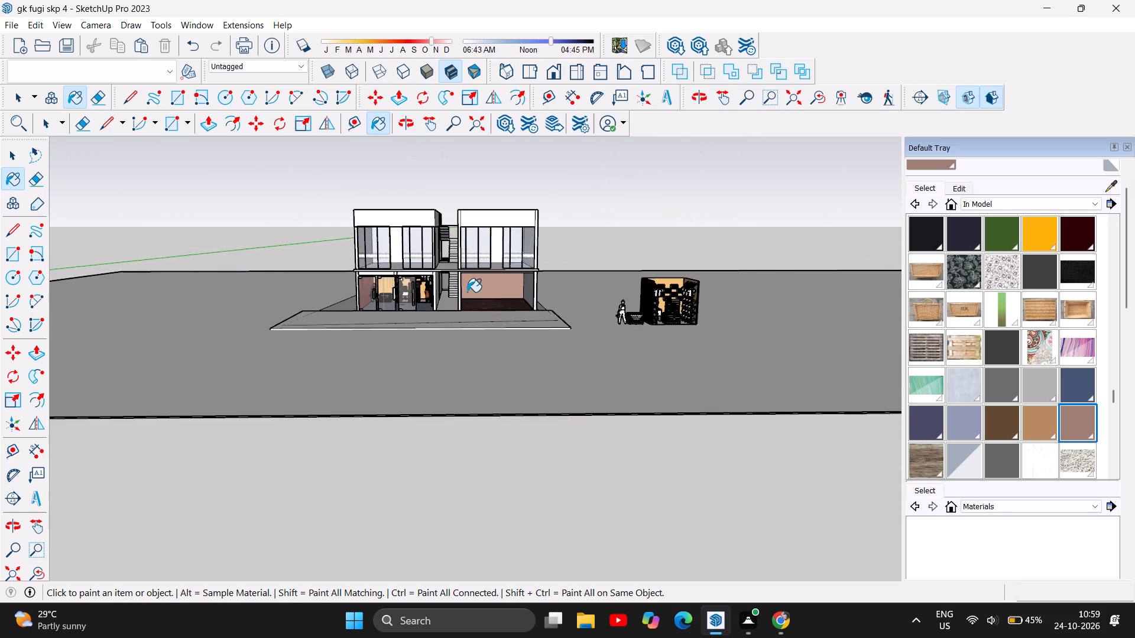
scroll(467, 292, down, 13)
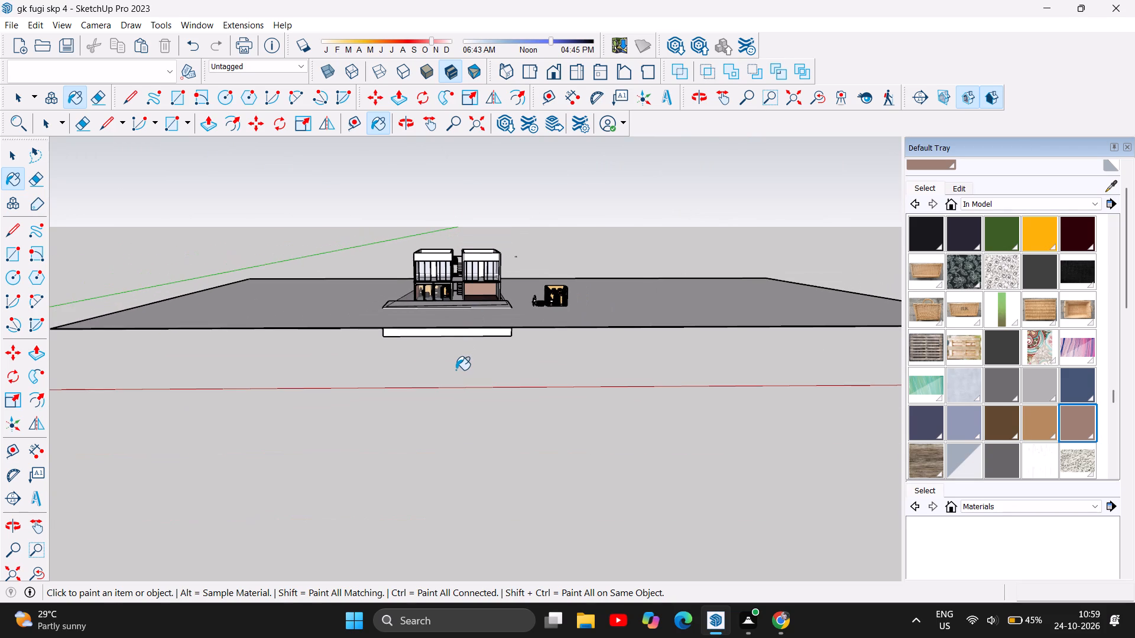
scroll(456, 370, up, 16)
scroll(456, 370, up, 14)
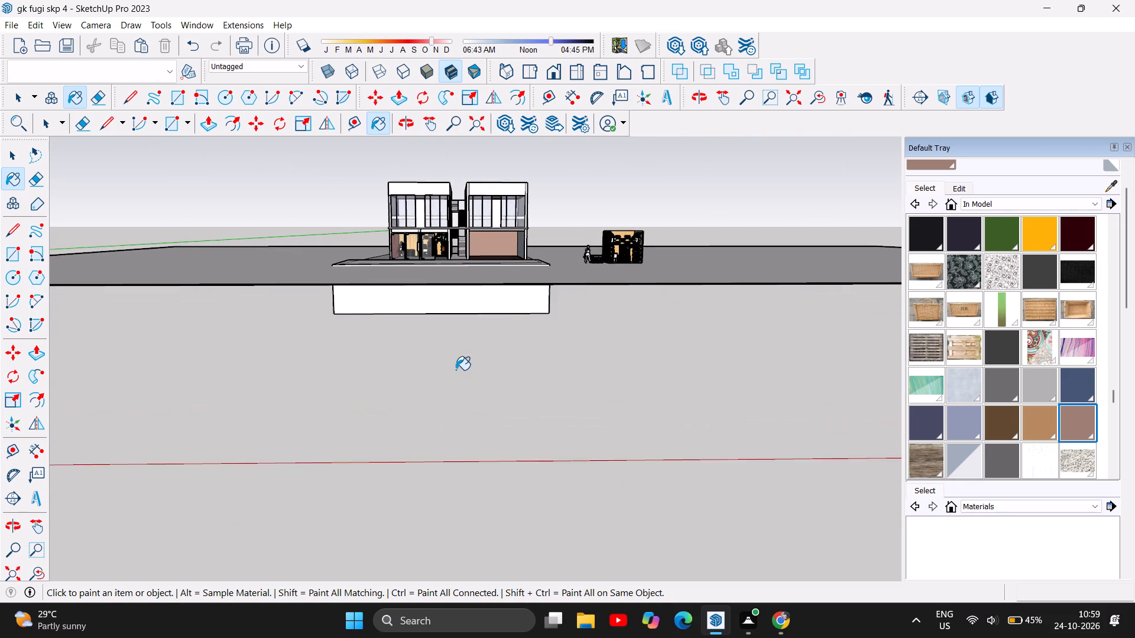
scroll(456, 370, up, 18)
scroll(456, 370, up, 7)
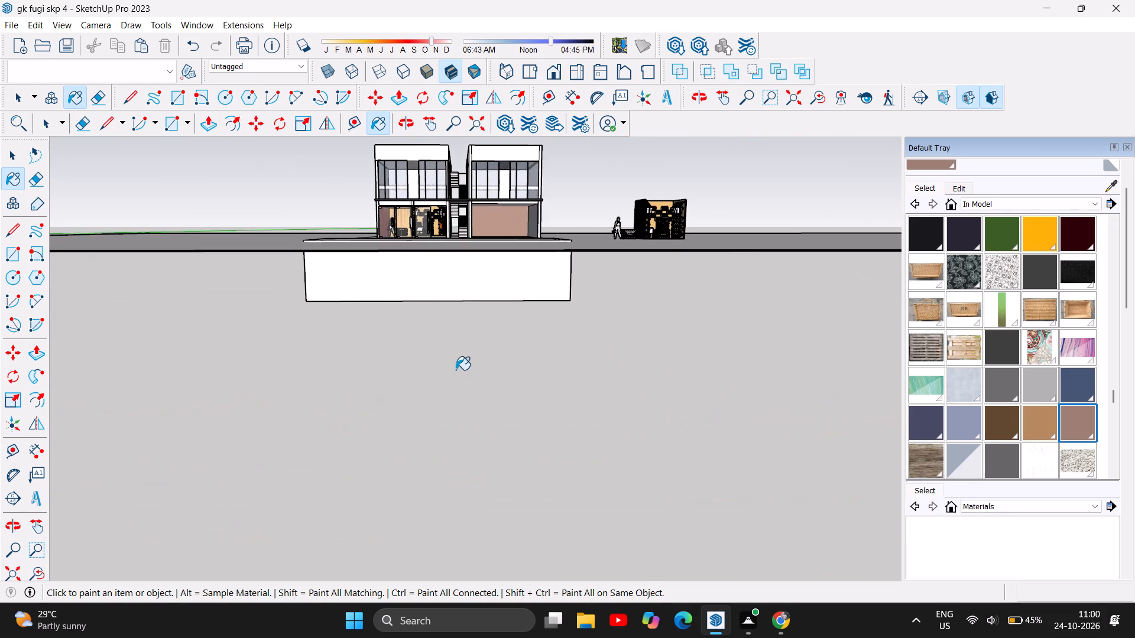
scroll(485, 324, up, 19)
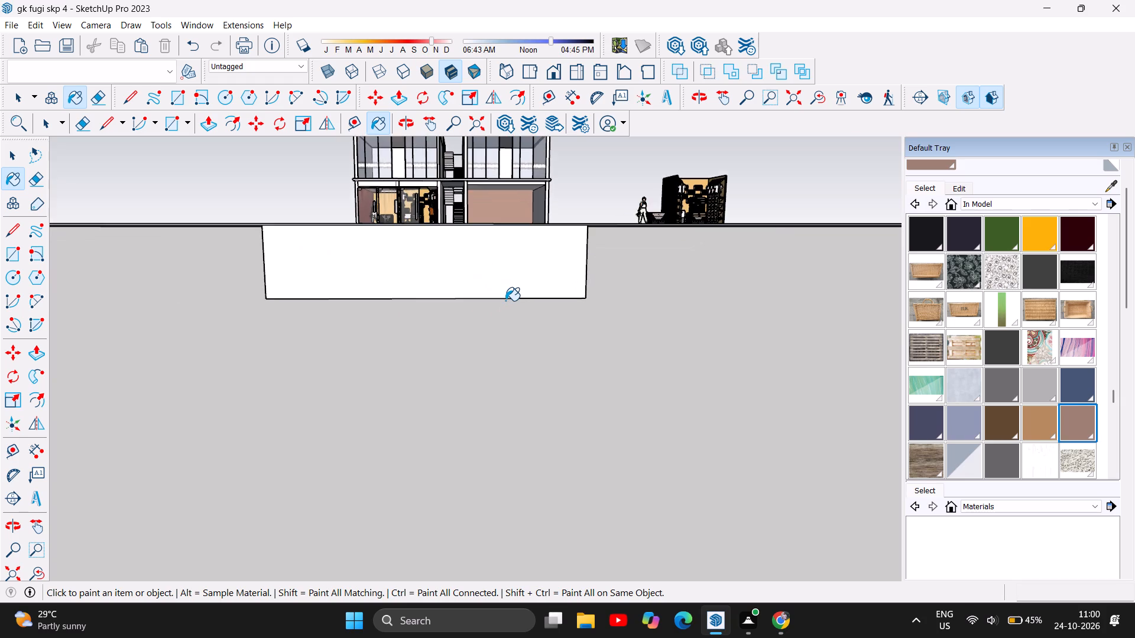
scroll(505, 301, up, 5)
scroll(505, 301, down, 14)
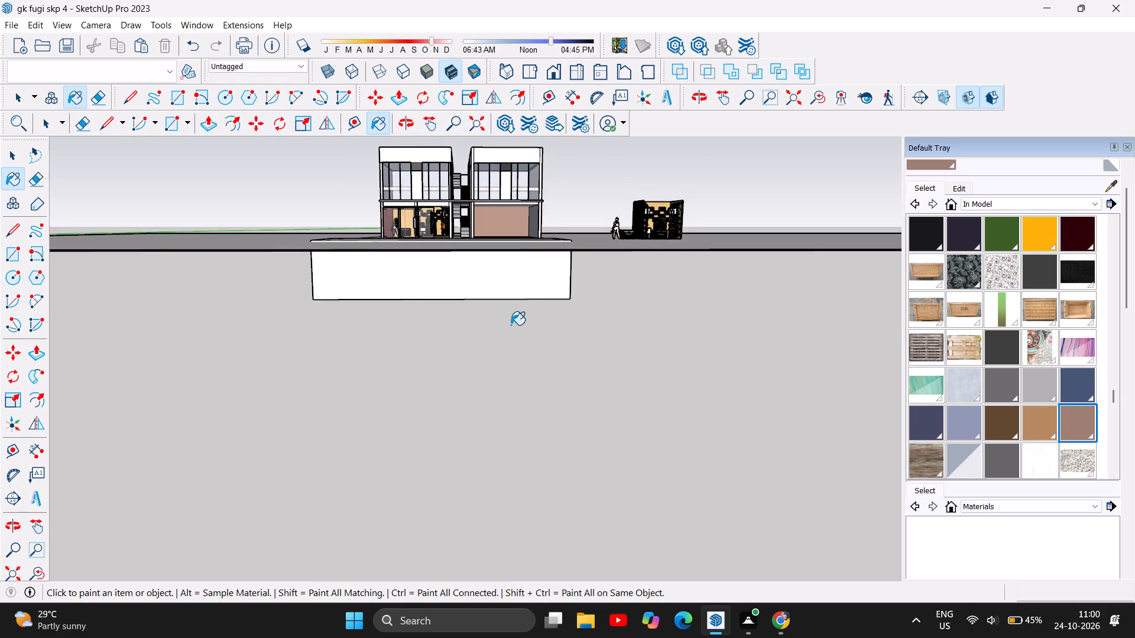
scroll(520, 462, down, 7)
scroll(504, 309, down, 6)
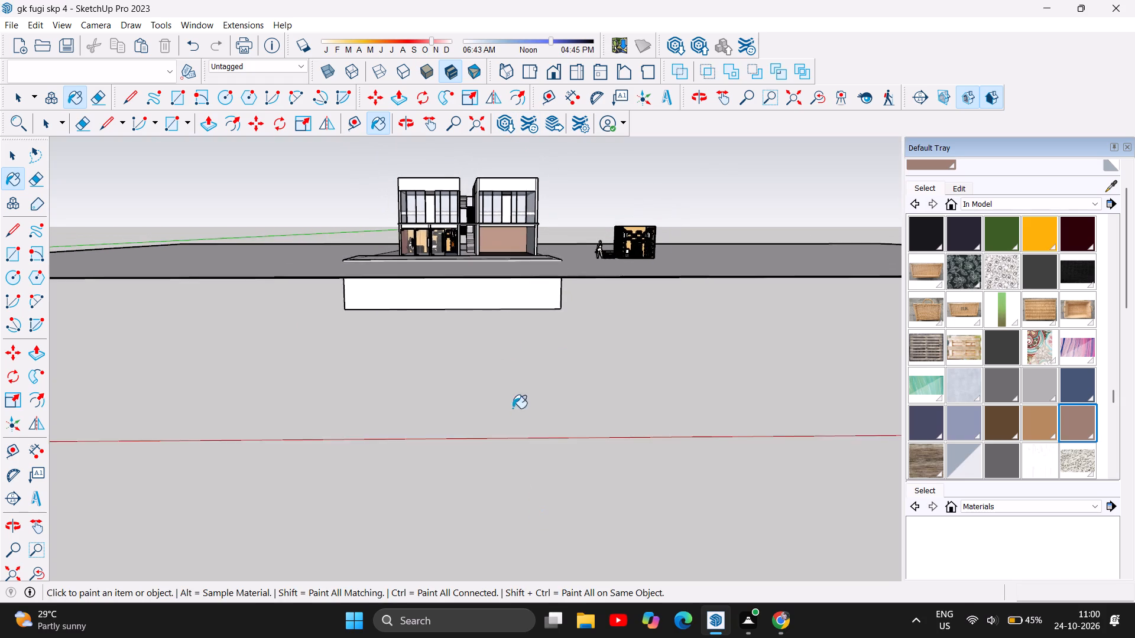
scroll(513, 408, down, 2)
Inspect the back-wall colour from inside the shop against the marble floor and grey side walls.
scroll(466, 154, up, 7)
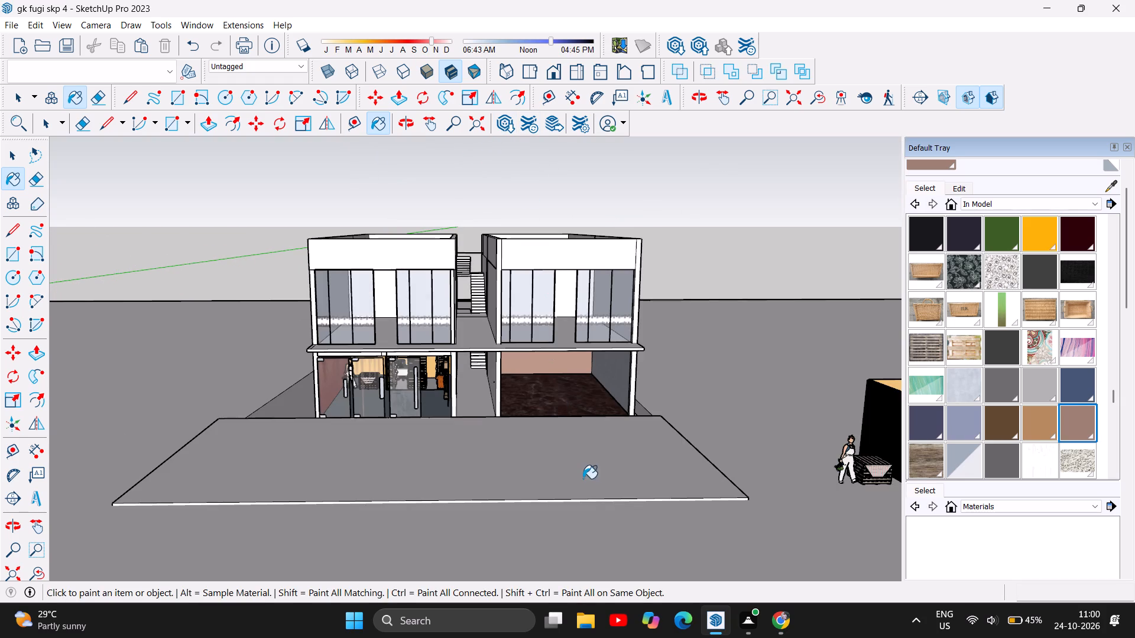
scroll(599, 408, up, 6)
scroll(565, 354, up, 7)
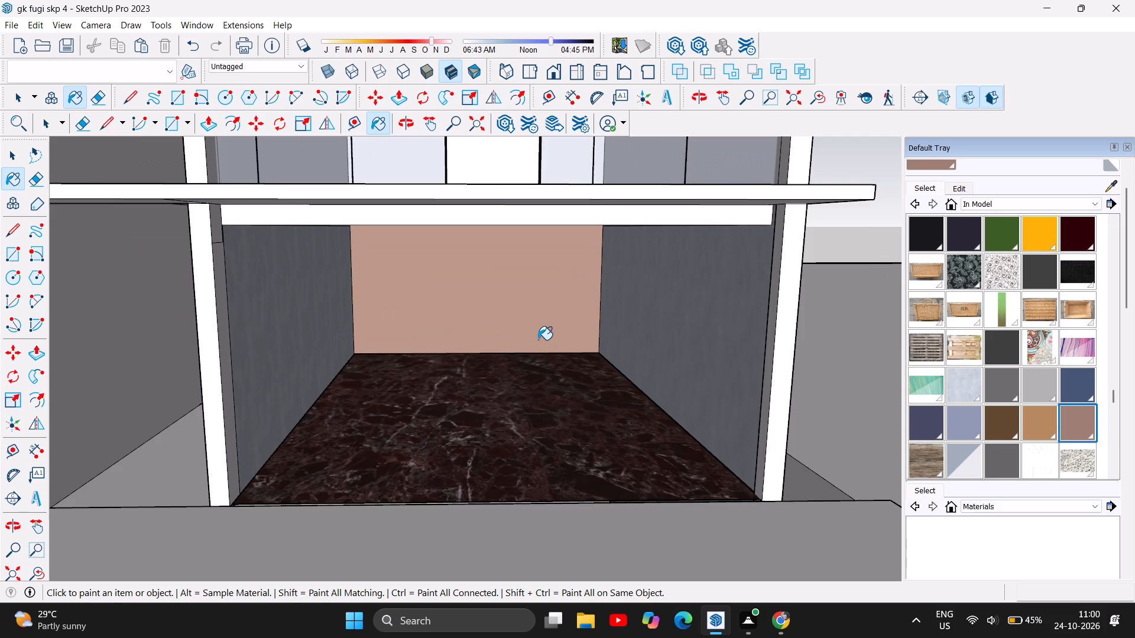
scroll(538, 340, up, 2)
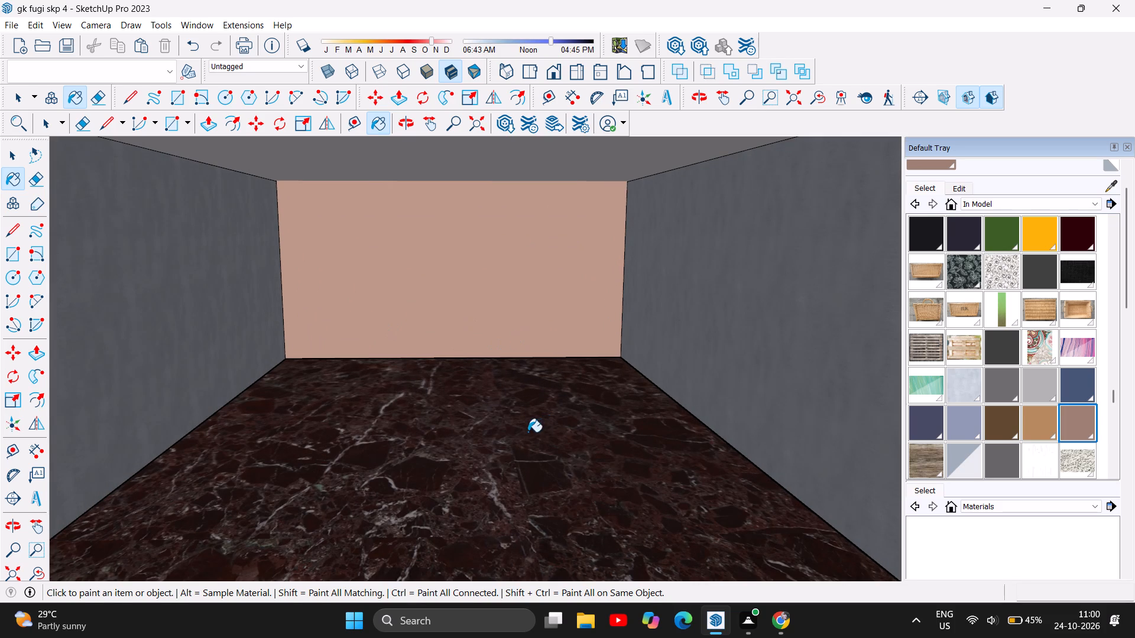
scroll(490, 366, down, 3)
scroll(497, 431, up, 2)
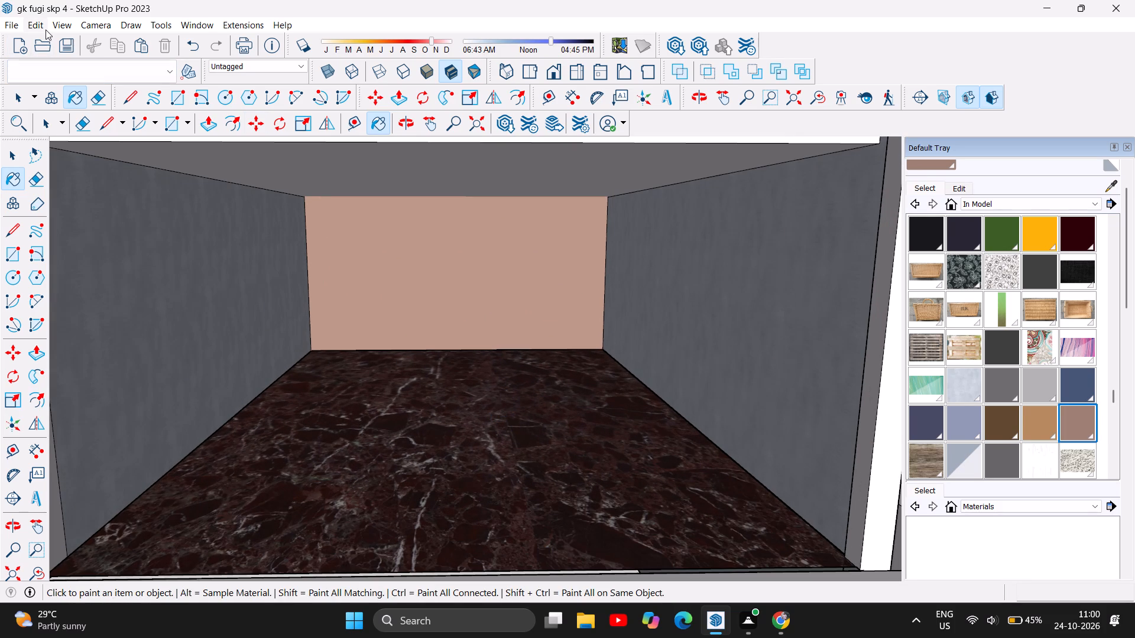
scroll(417, 188, up, 2)
scroll(489, 248, up, 2)
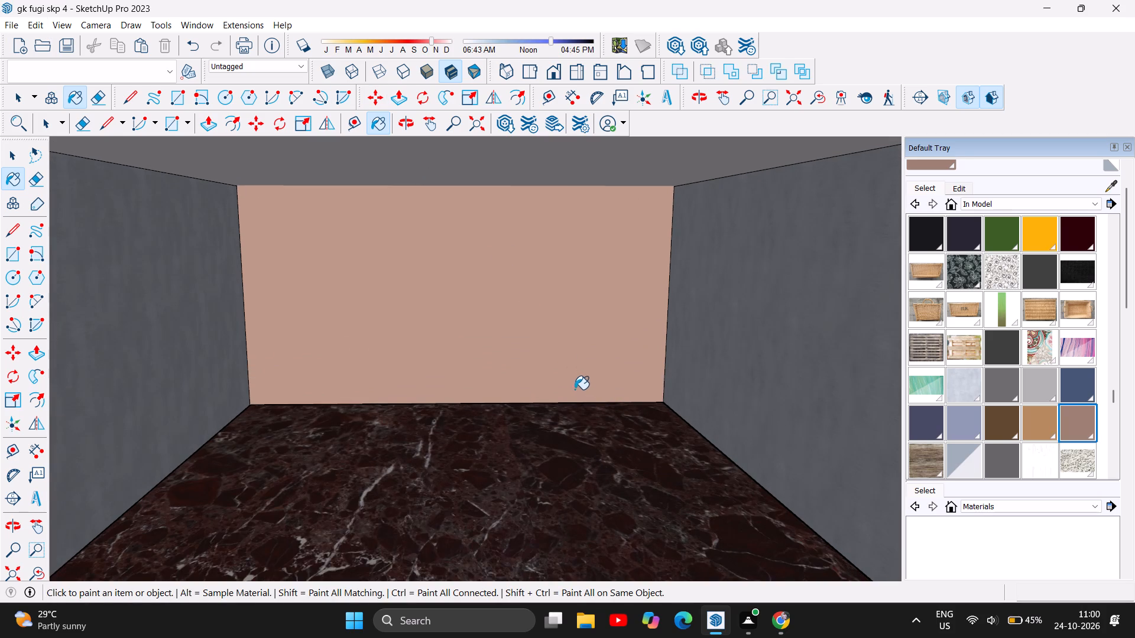
scroll(576, 391, up, 1)
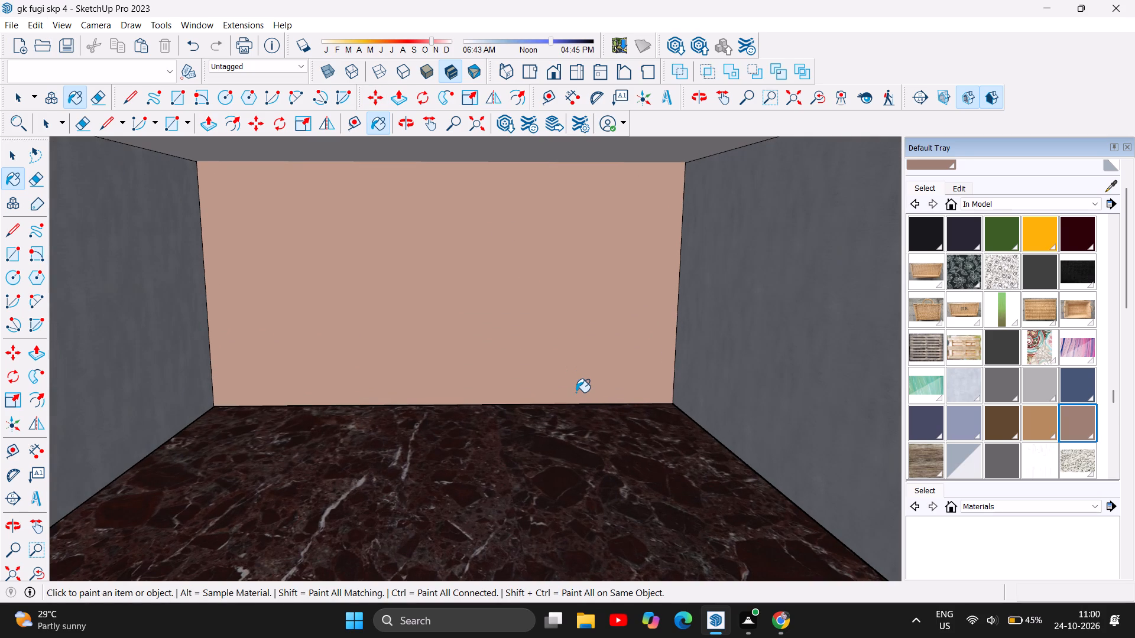
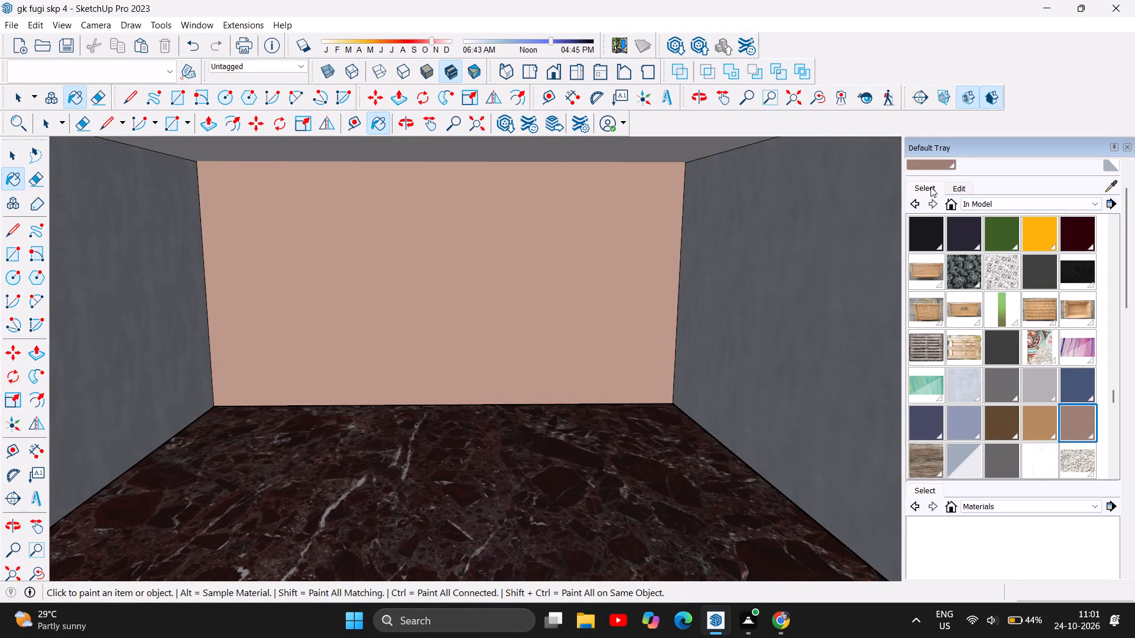
Search the 3D Warehouse component library for wall panels and look over the offered models.
scroll(981, 521, down, 3)
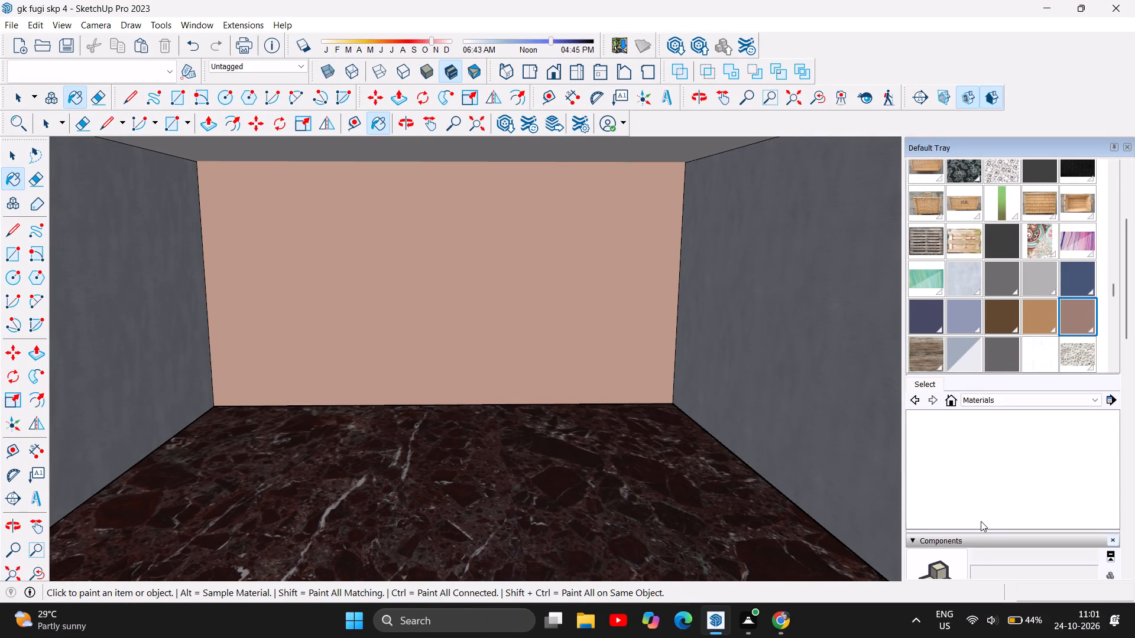
scroll(995, 474, down, 7)
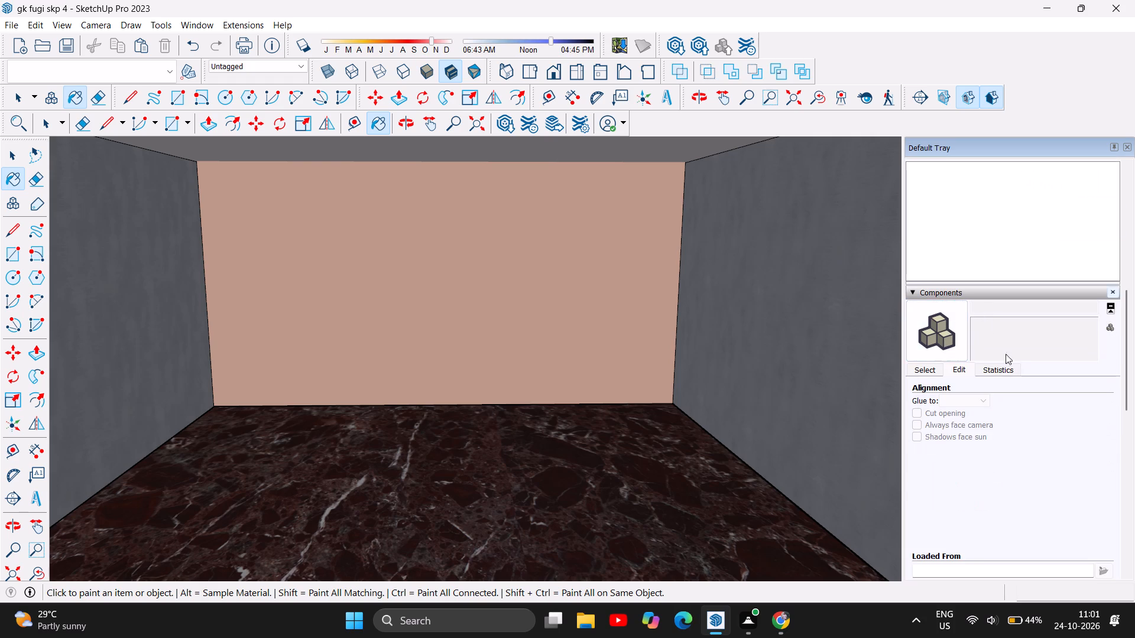
scroll(982, 420, up, 4)
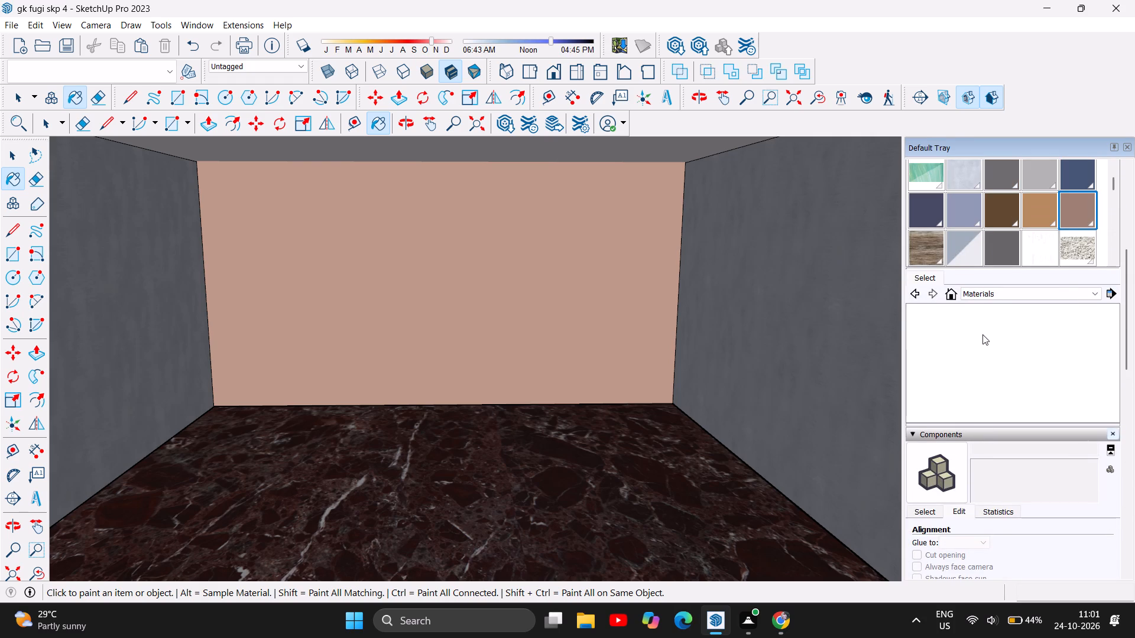
scroll(981, 401, down, 9)
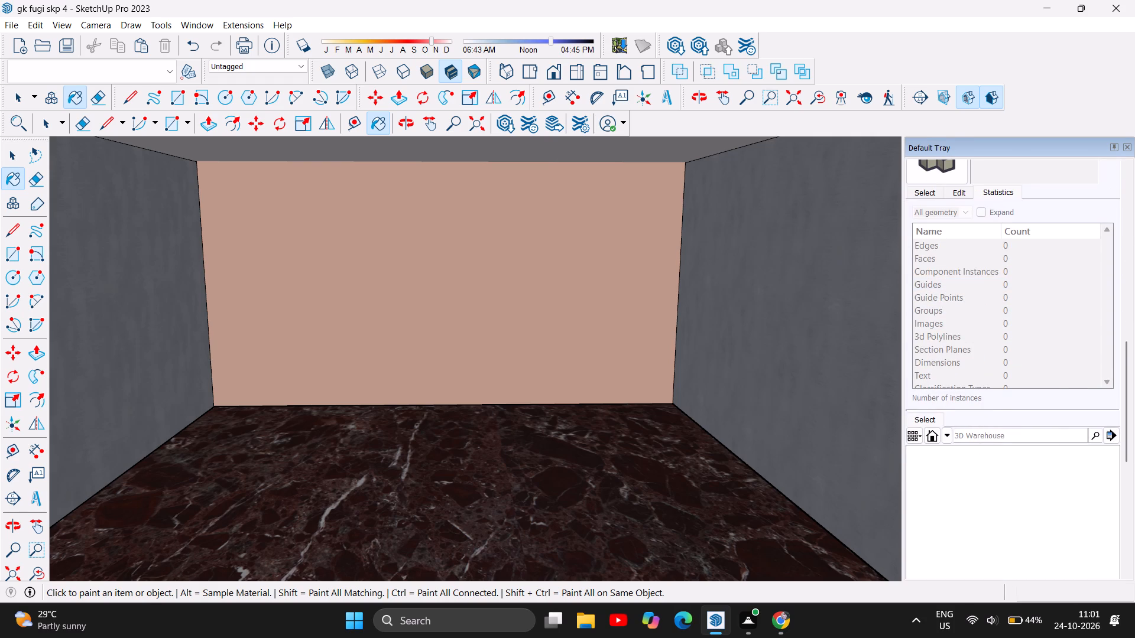
click(974, 439)
text(wa)
text(ll panels)
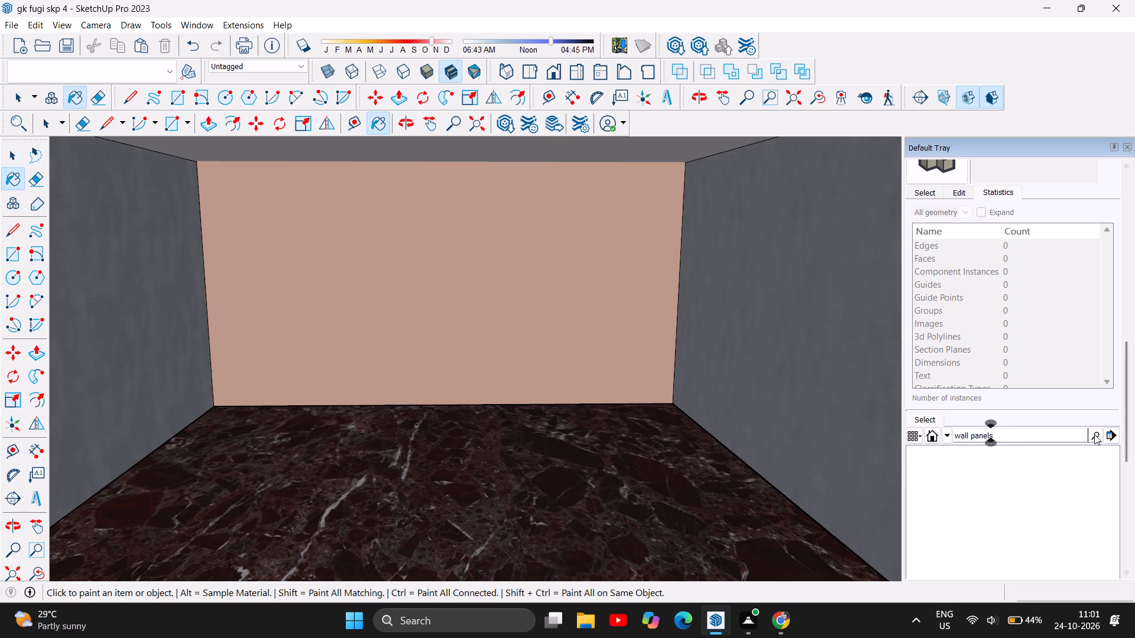
click(1094, 434)
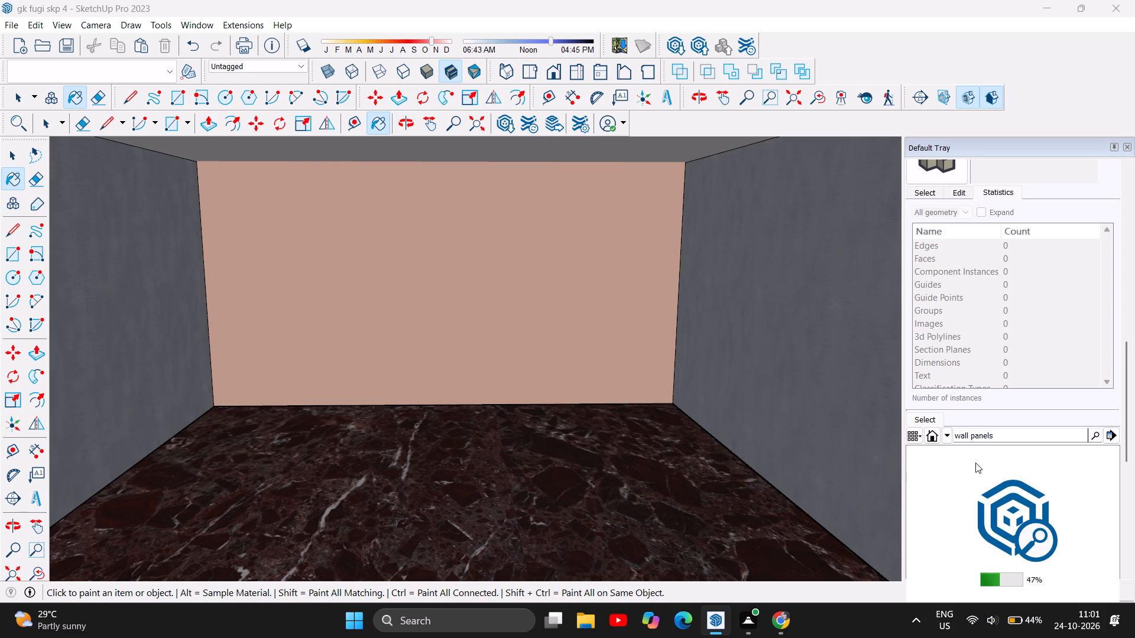
scroll(975, 461, down, 1)
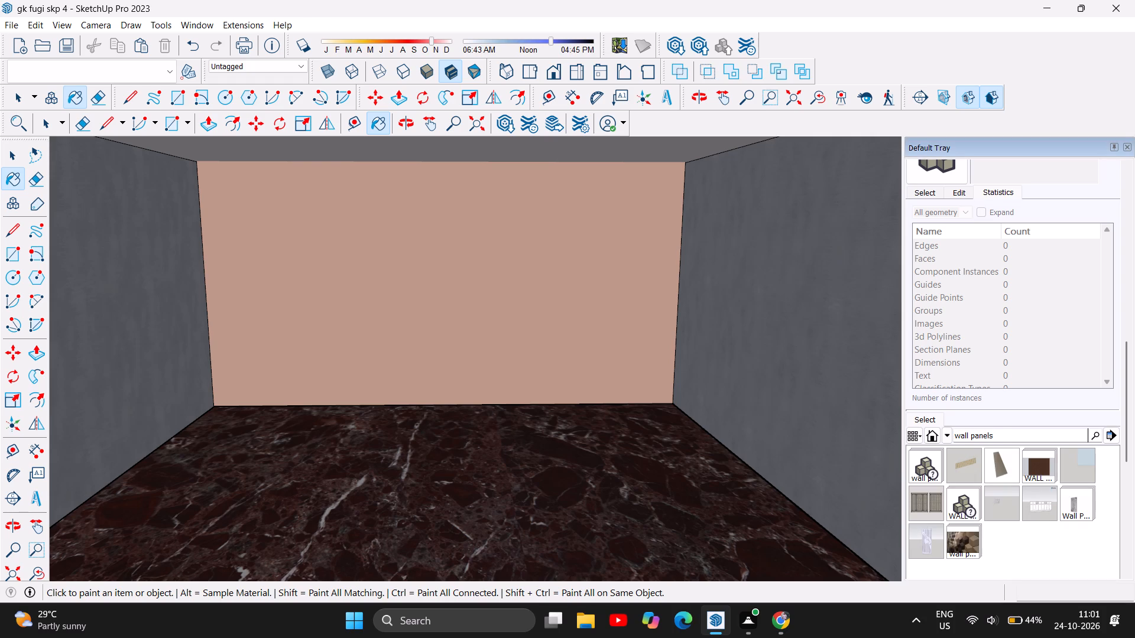
scroll(1003, 497, down, 1)
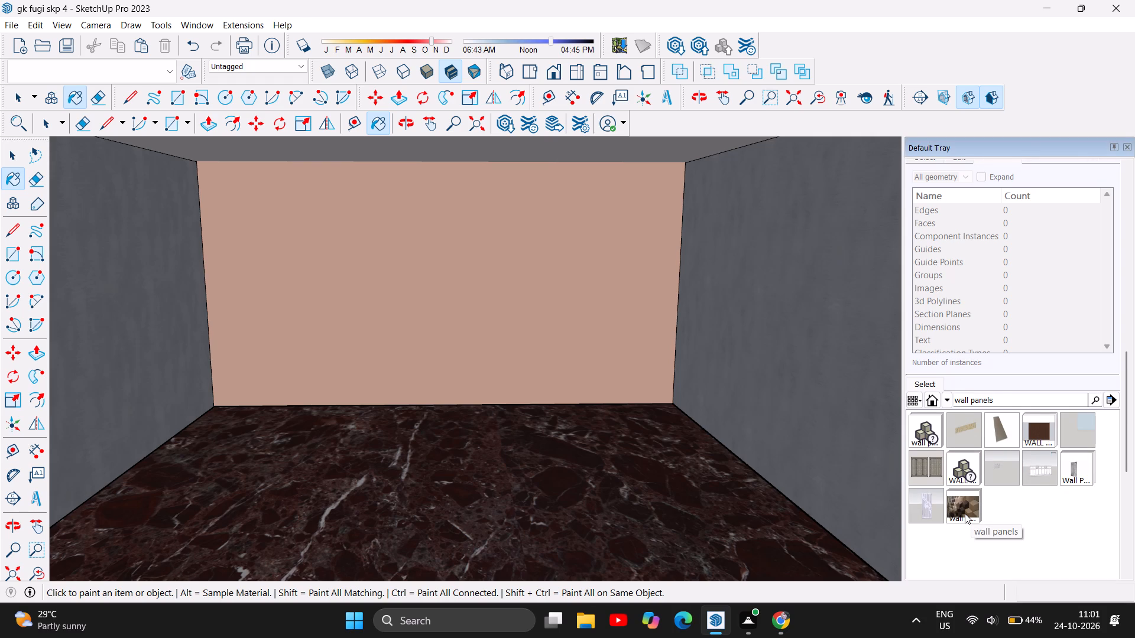
Open the PANELS collection from the wall panel results and place the lam gỗ slatted wood panel by the shop's left side wall.
click(1068, 473)
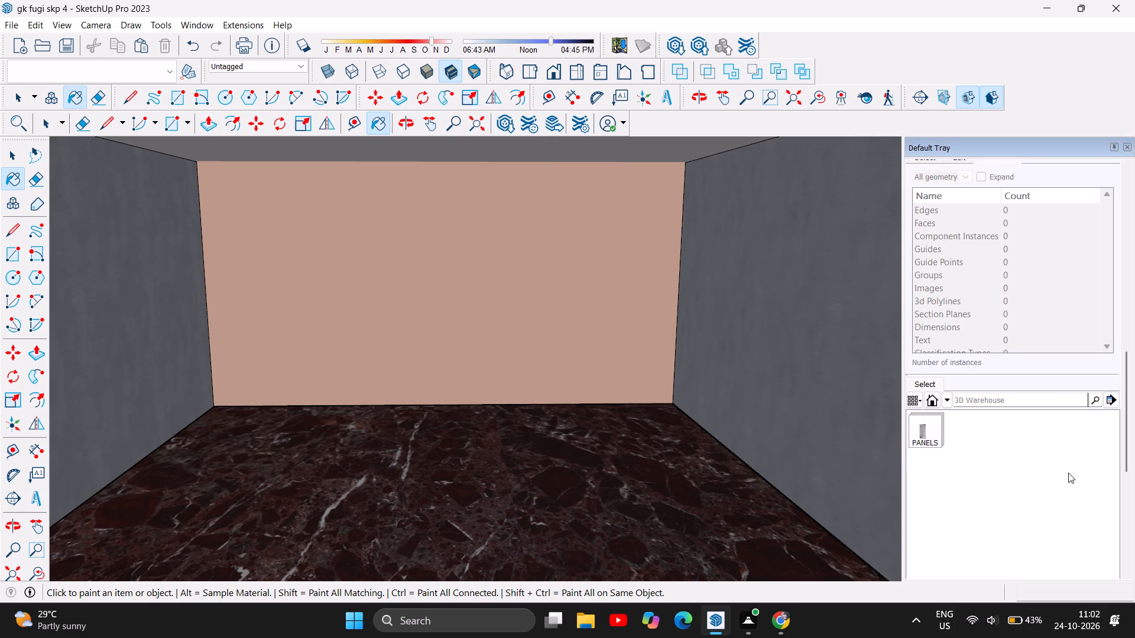
click(914, 429)
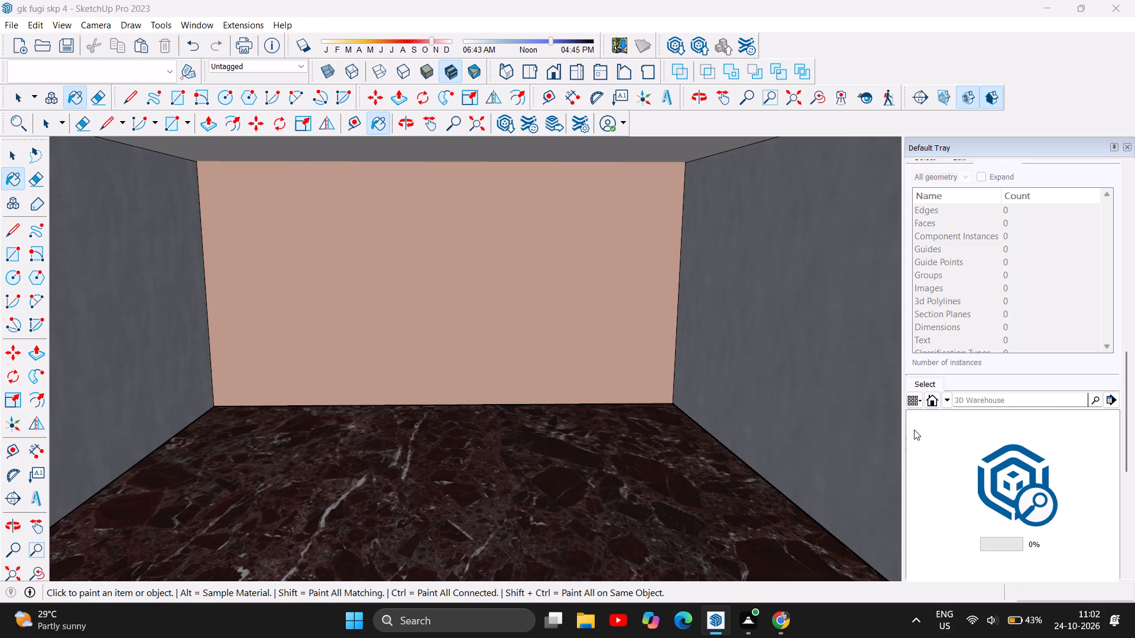
scroll(975, 452, up, 1)
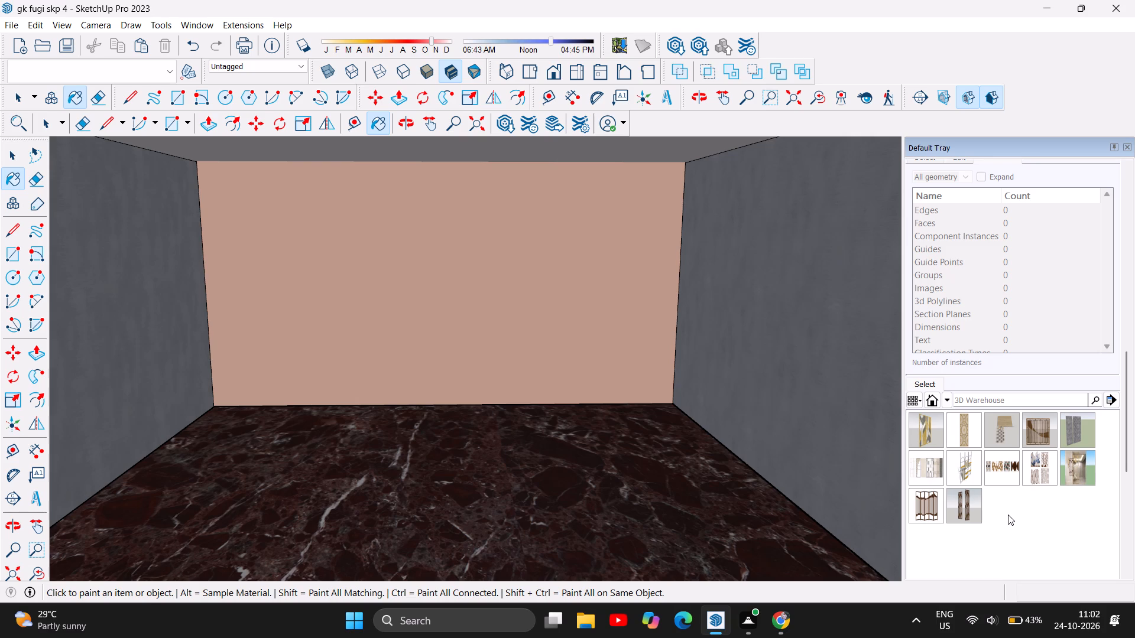
click(1039, 431)
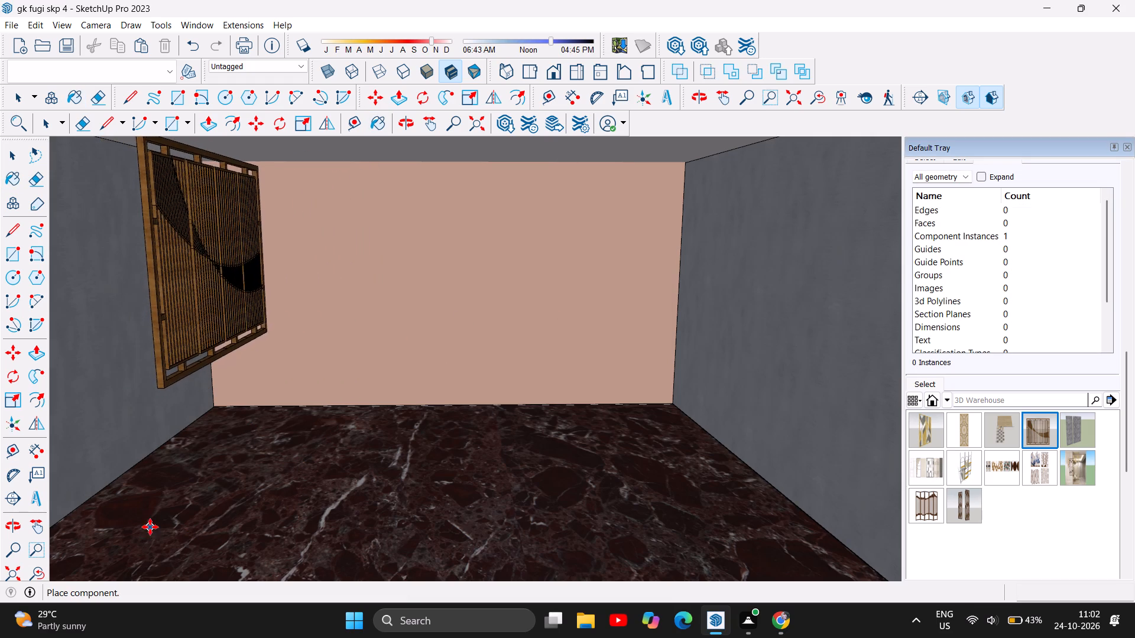
click(75, 537)
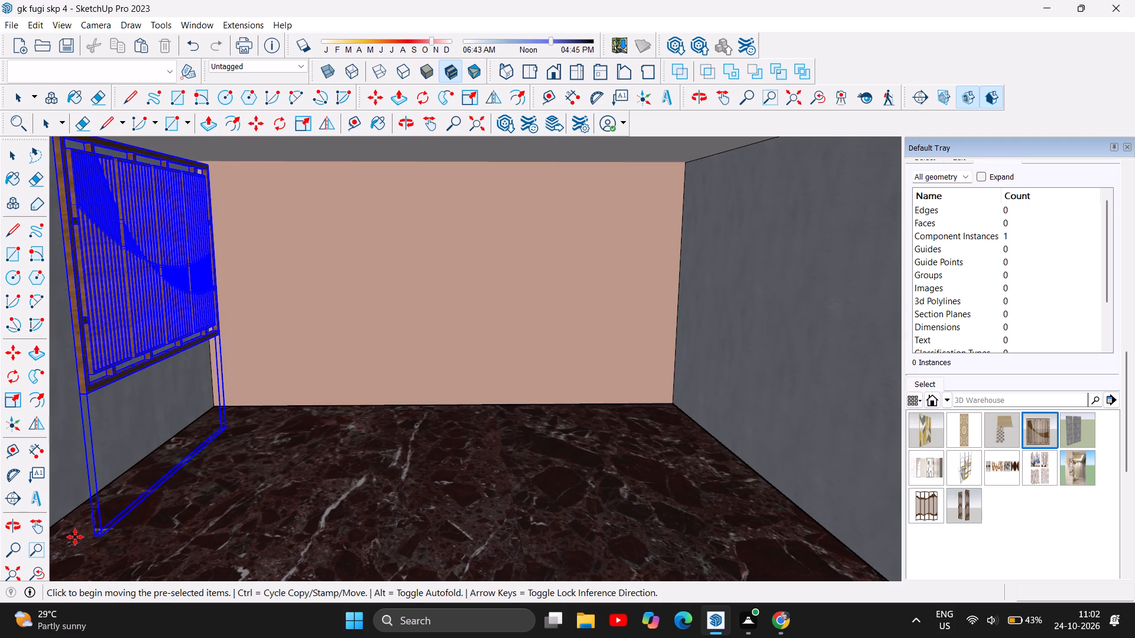
Rotate the slatted wood panel about 176.8 degrees around the green axis so it is turned upside down beside the left wall.
scroll(309, 422, down, 3)
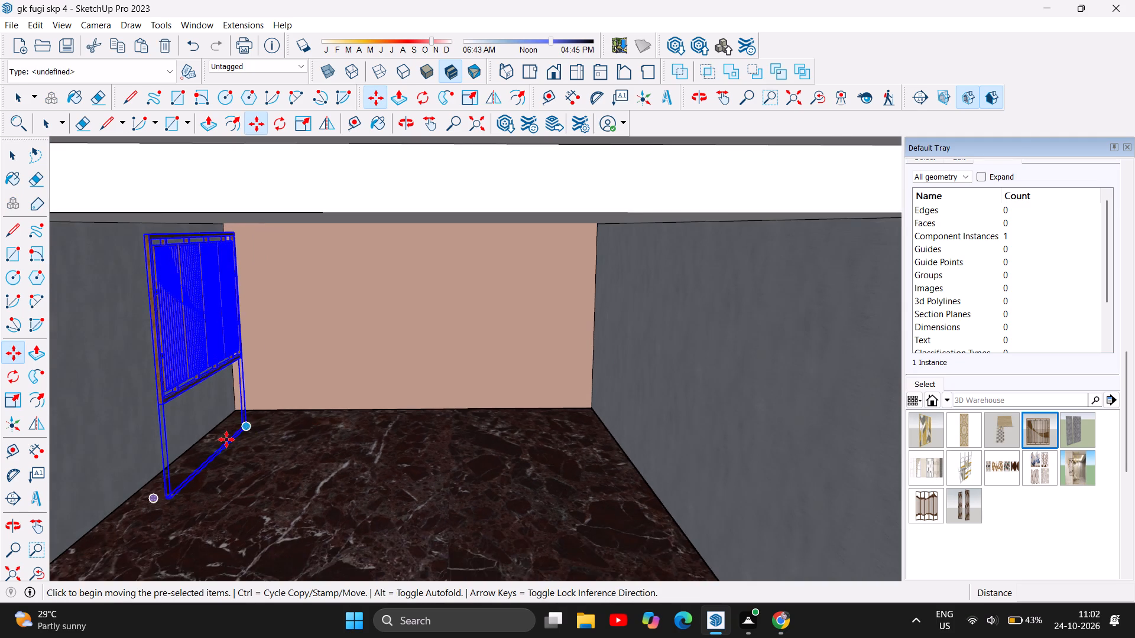
scroll(226, 440, up, 3)
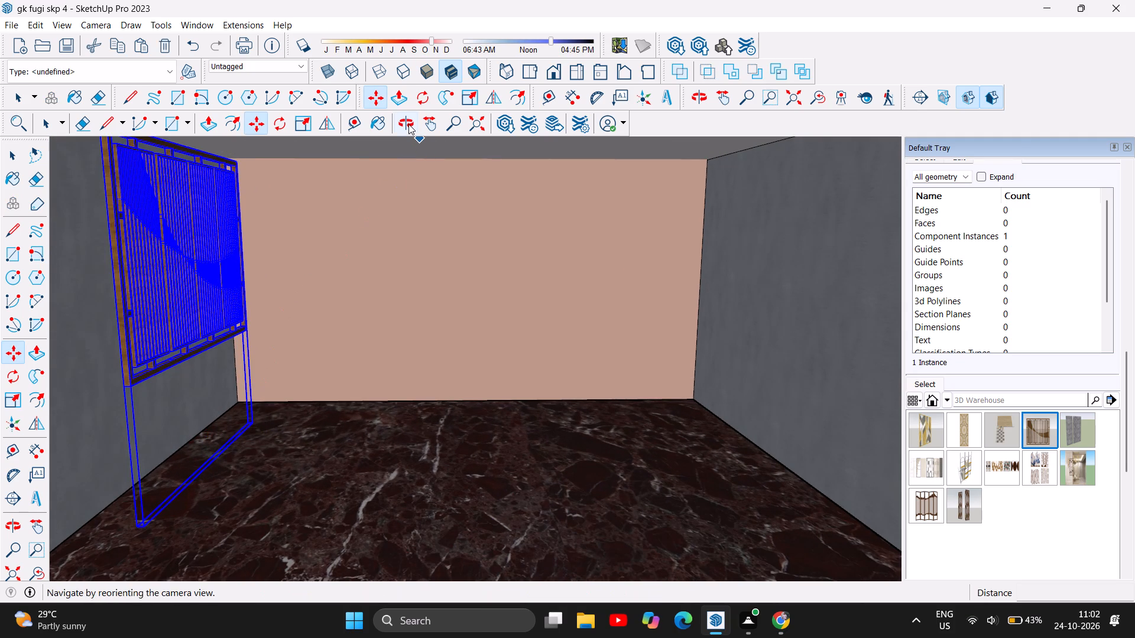
click(408, 124)
click(228, 299)
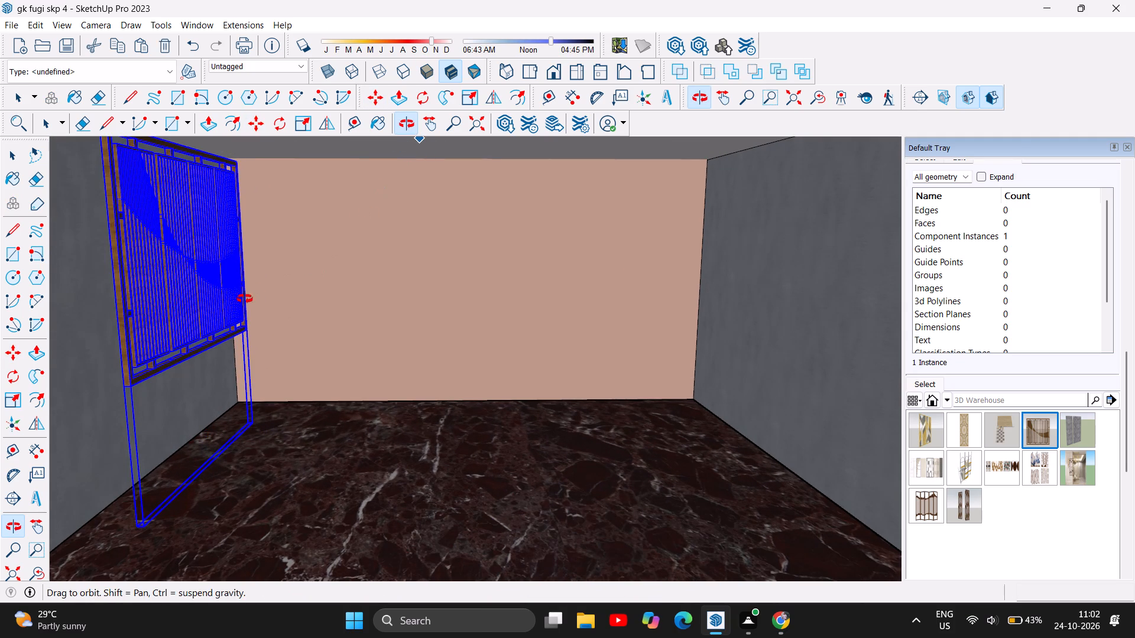
click(177, 307)
double_click(130, 311)
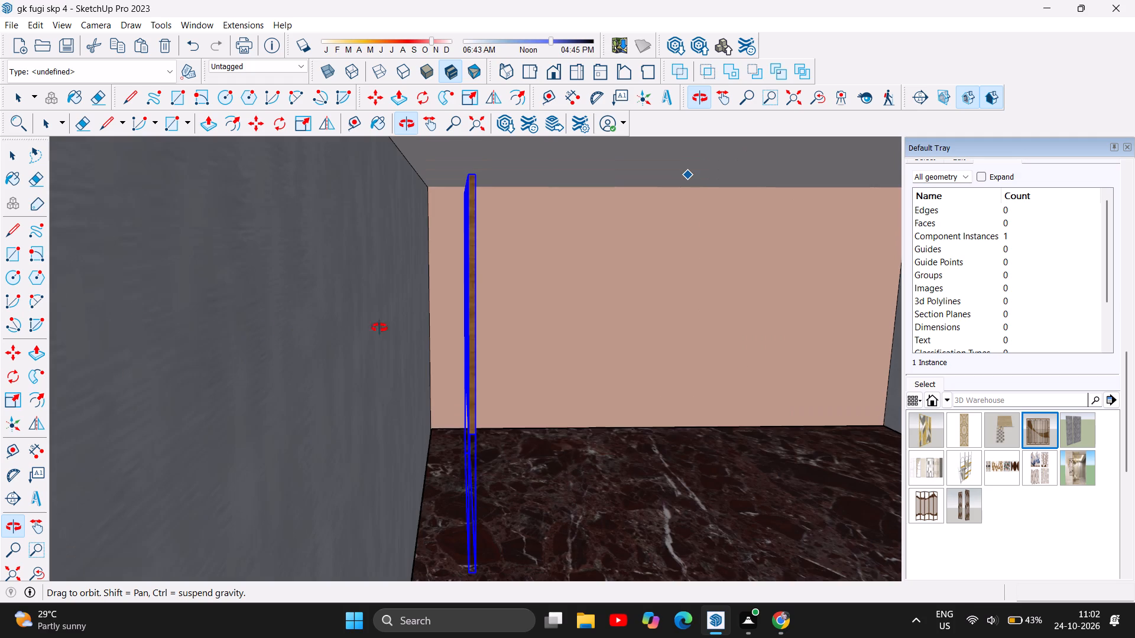
scroll(300, 372, down, 5)
scroll(447, 345, down, 6)
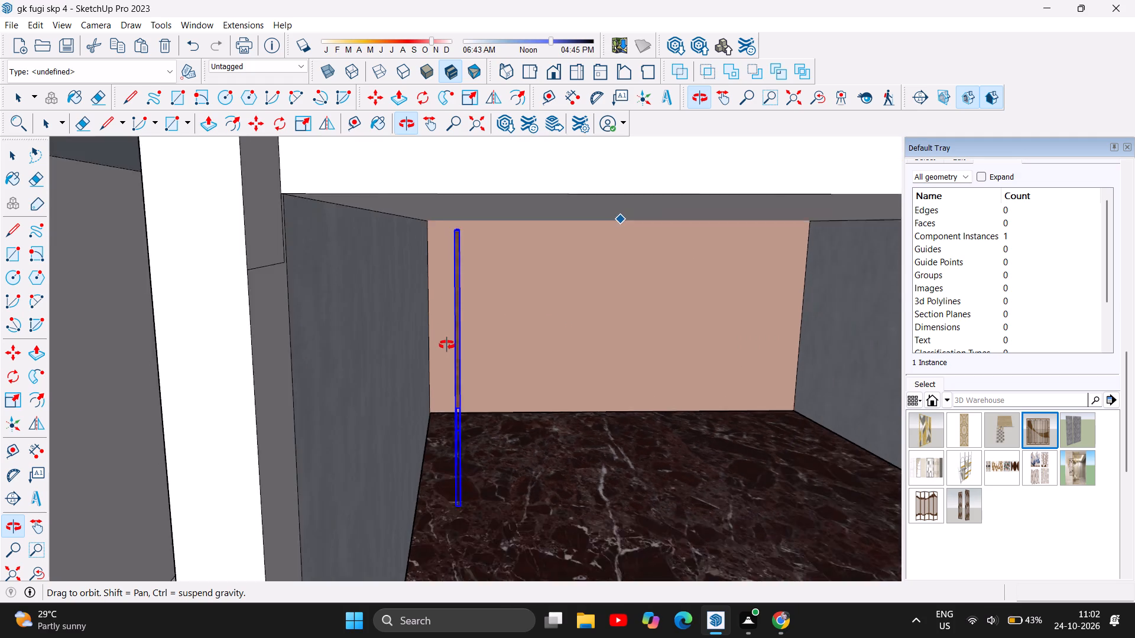
scroll(657, 372, up, 6)
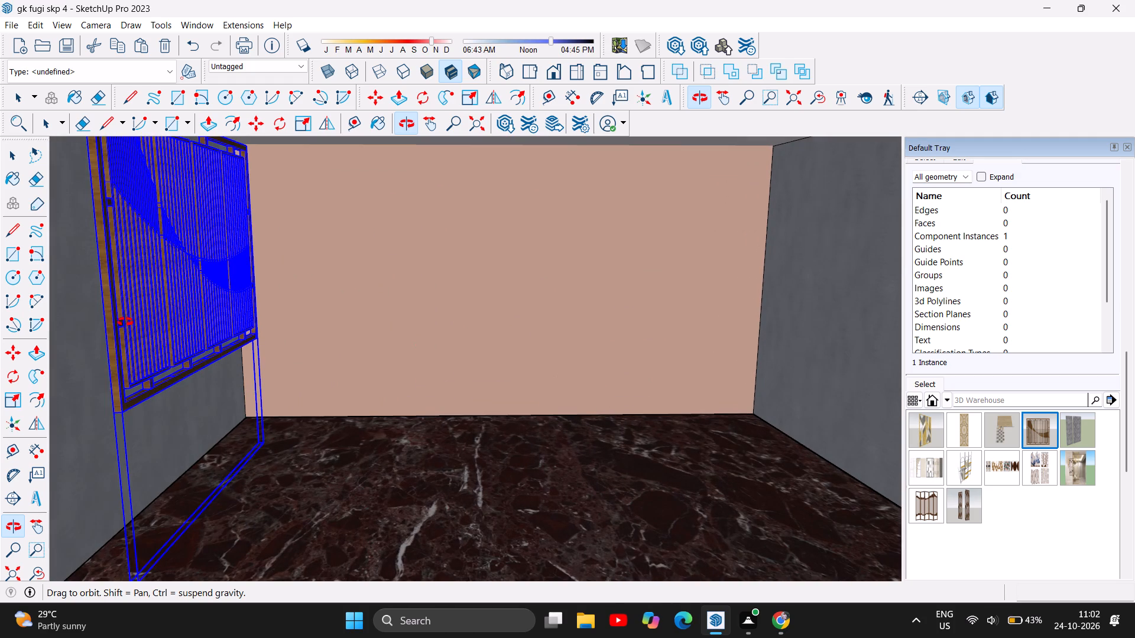
drag(123, 323, 107, 323)
scroll(194, 359, down, 1)
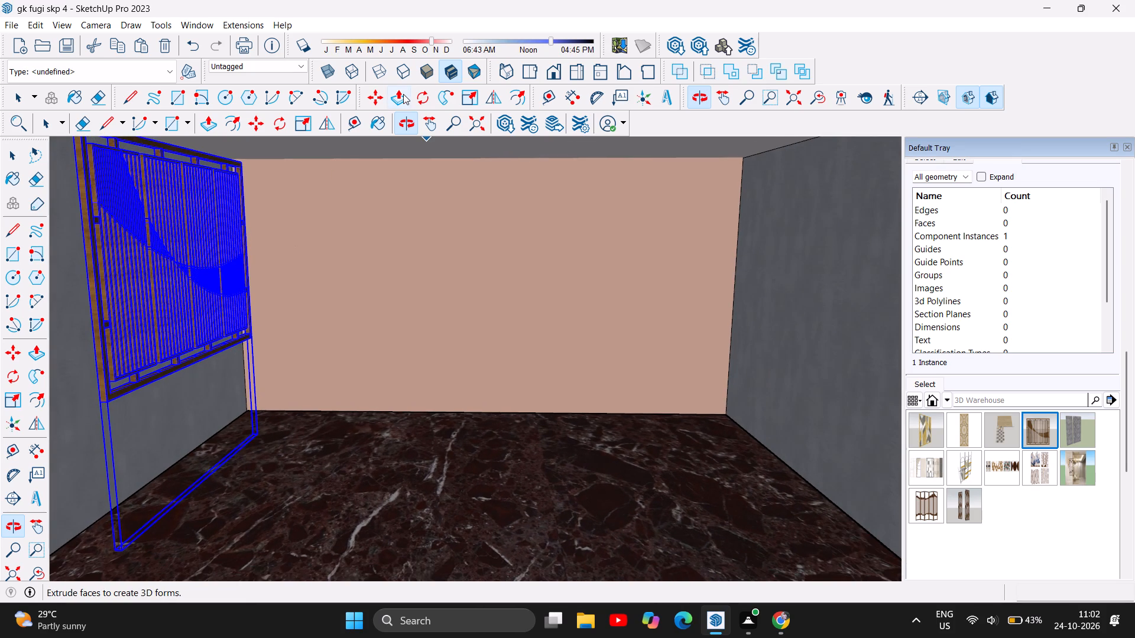
click(420, 99)
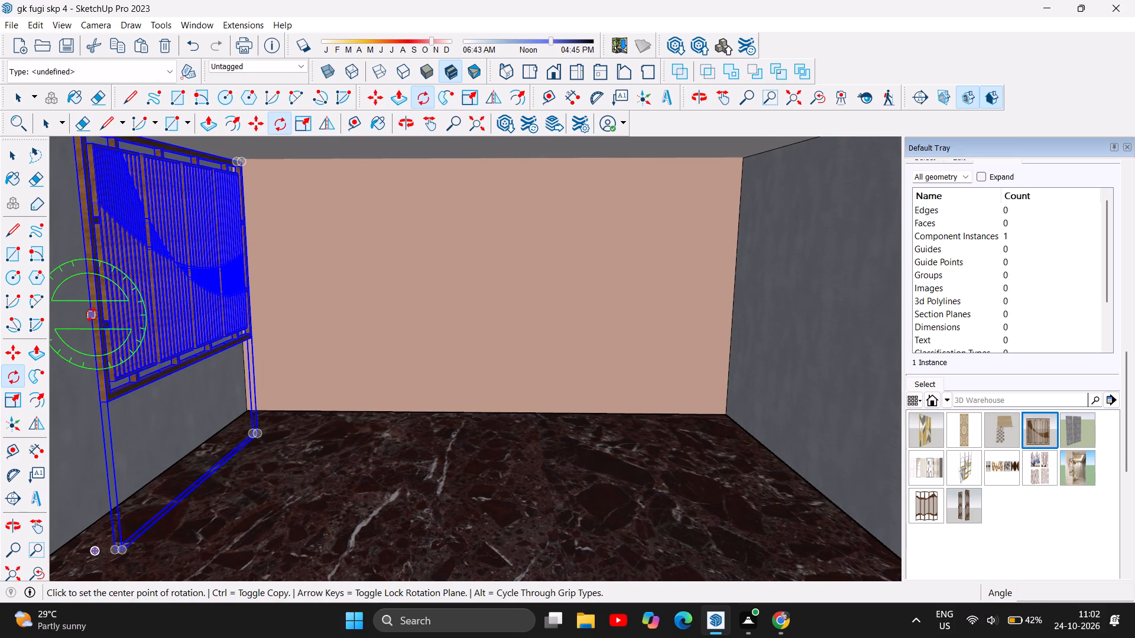
click(92, 315)
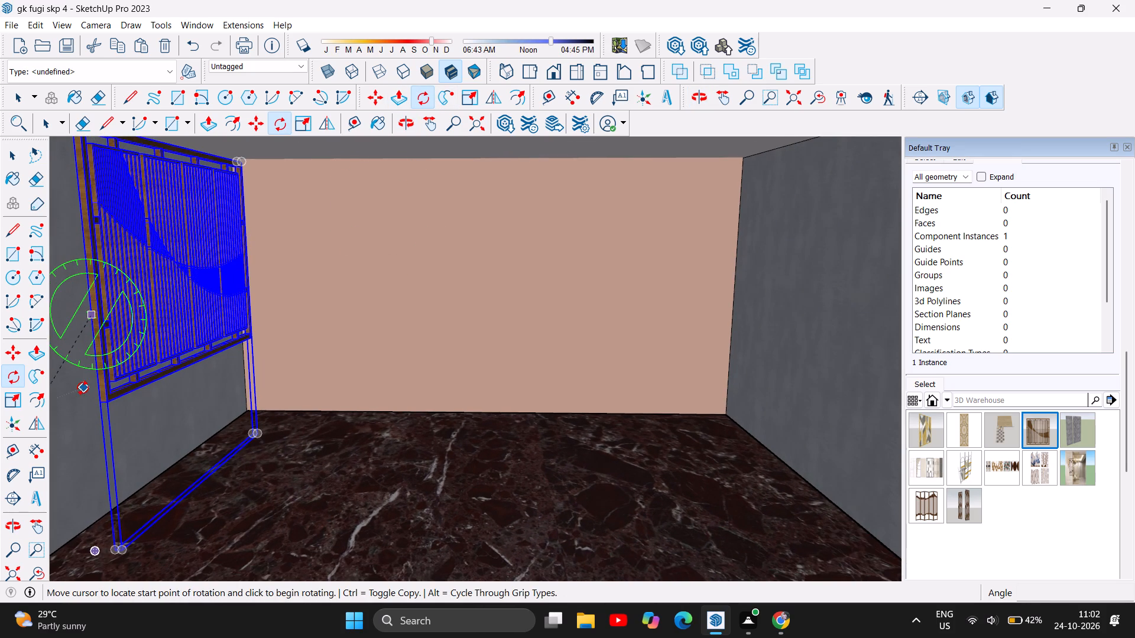
click(83, 388)
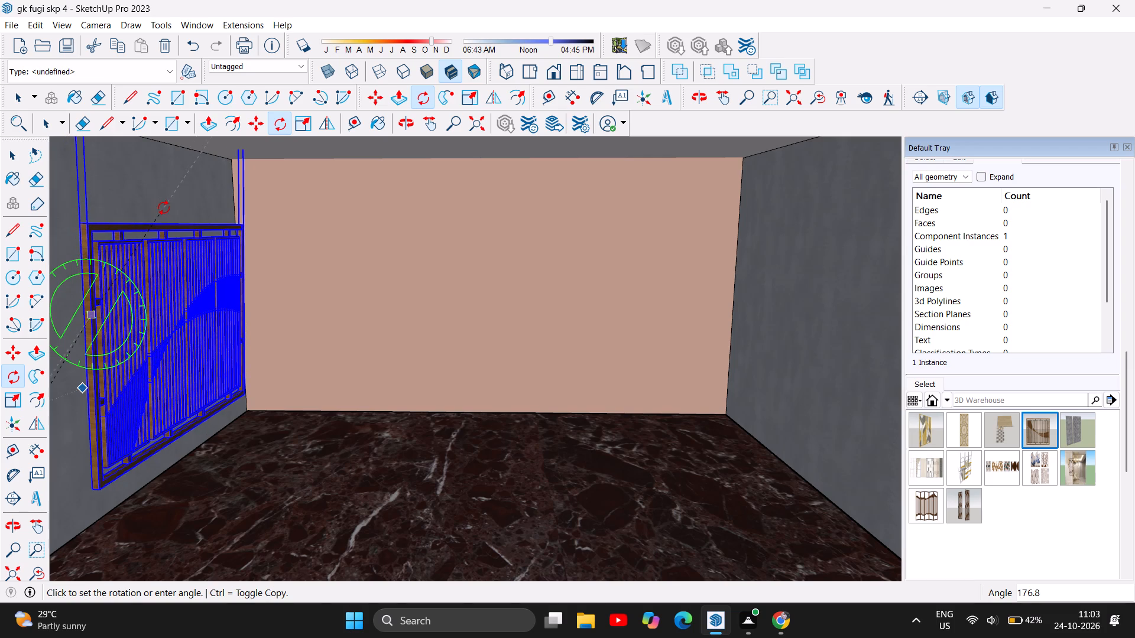
click(164, 208)
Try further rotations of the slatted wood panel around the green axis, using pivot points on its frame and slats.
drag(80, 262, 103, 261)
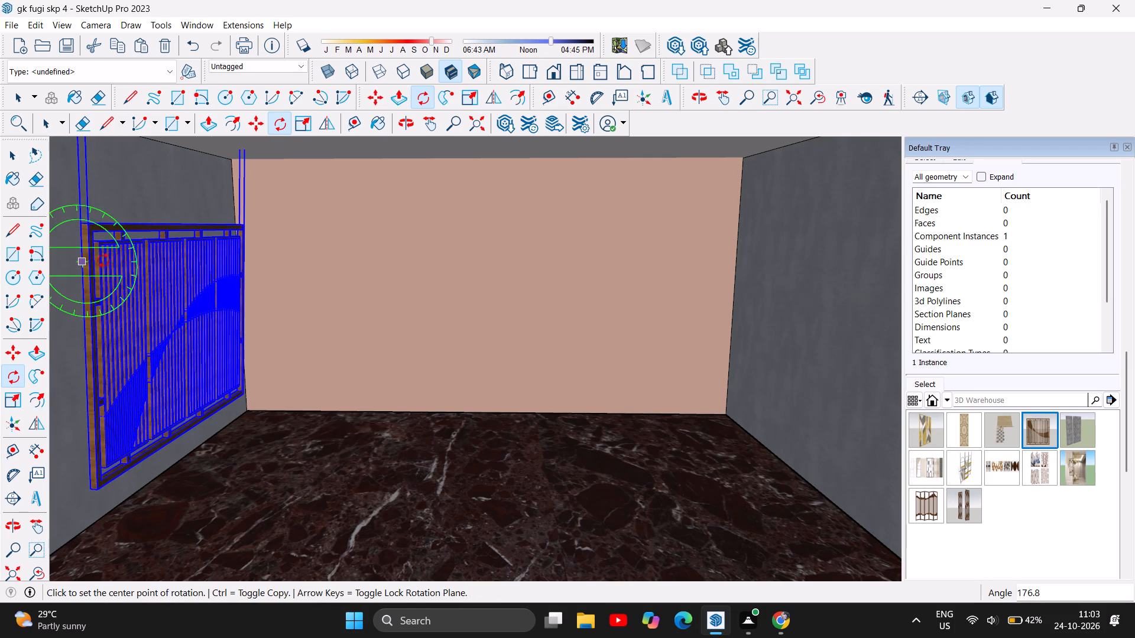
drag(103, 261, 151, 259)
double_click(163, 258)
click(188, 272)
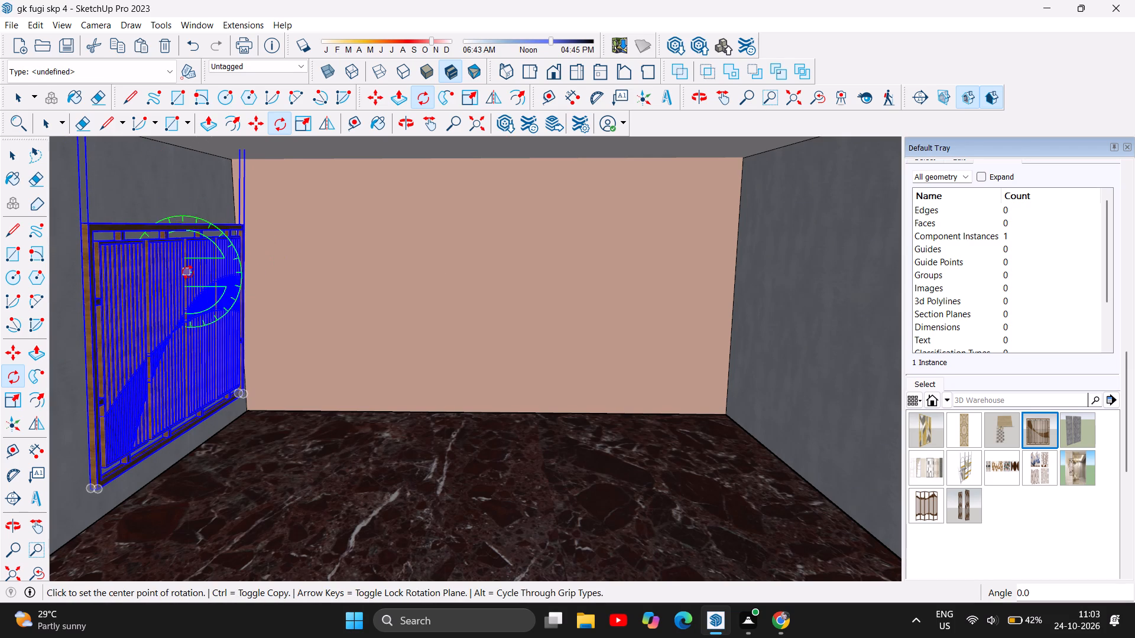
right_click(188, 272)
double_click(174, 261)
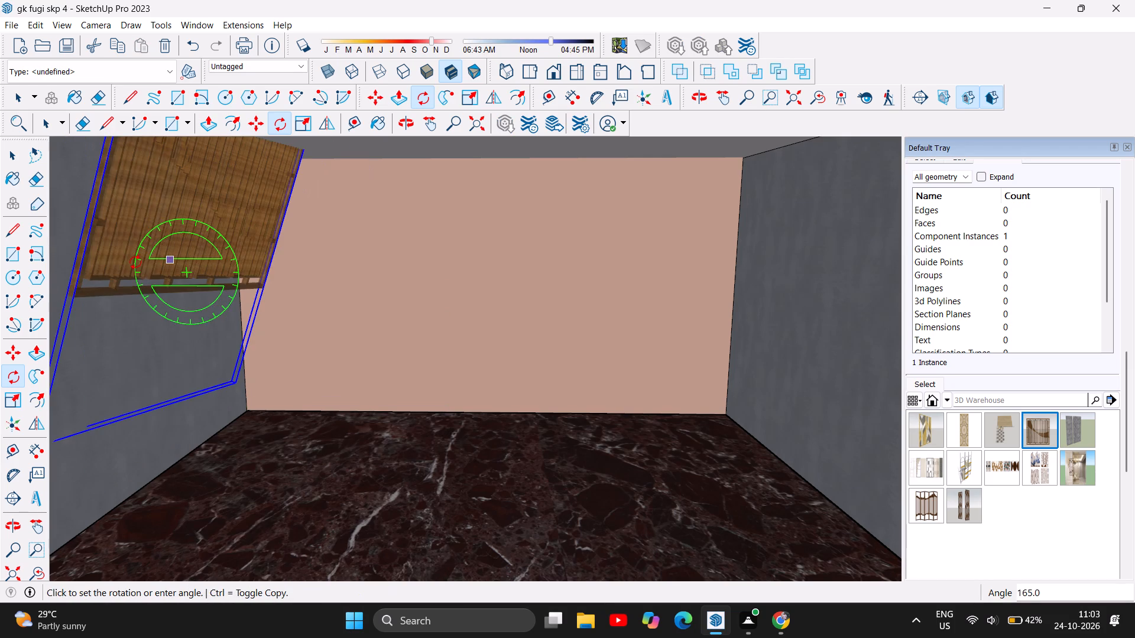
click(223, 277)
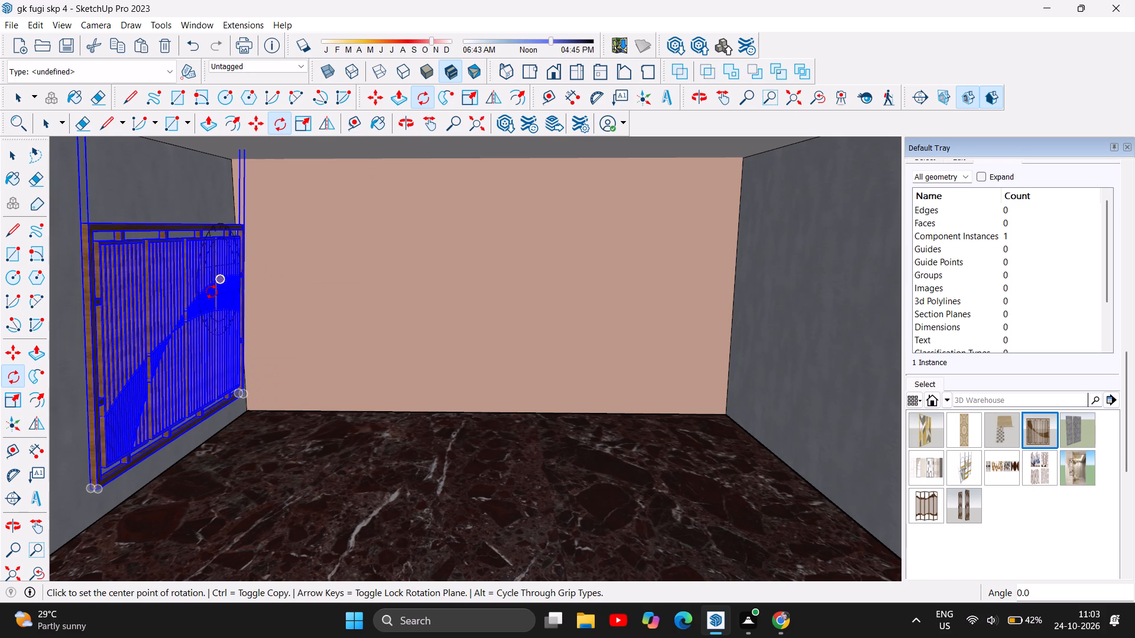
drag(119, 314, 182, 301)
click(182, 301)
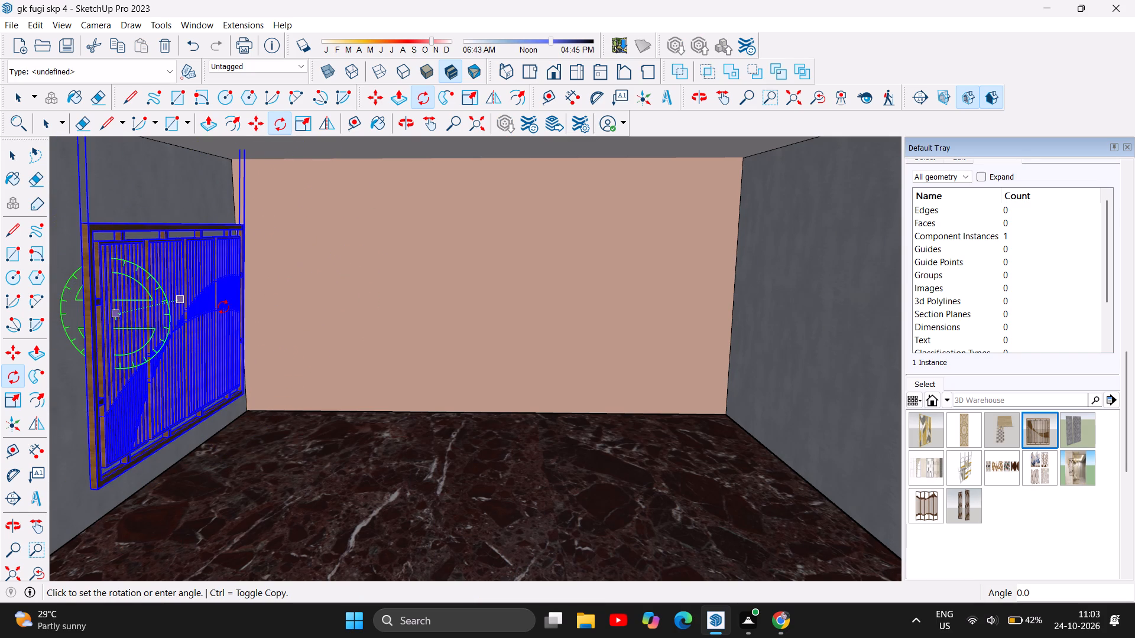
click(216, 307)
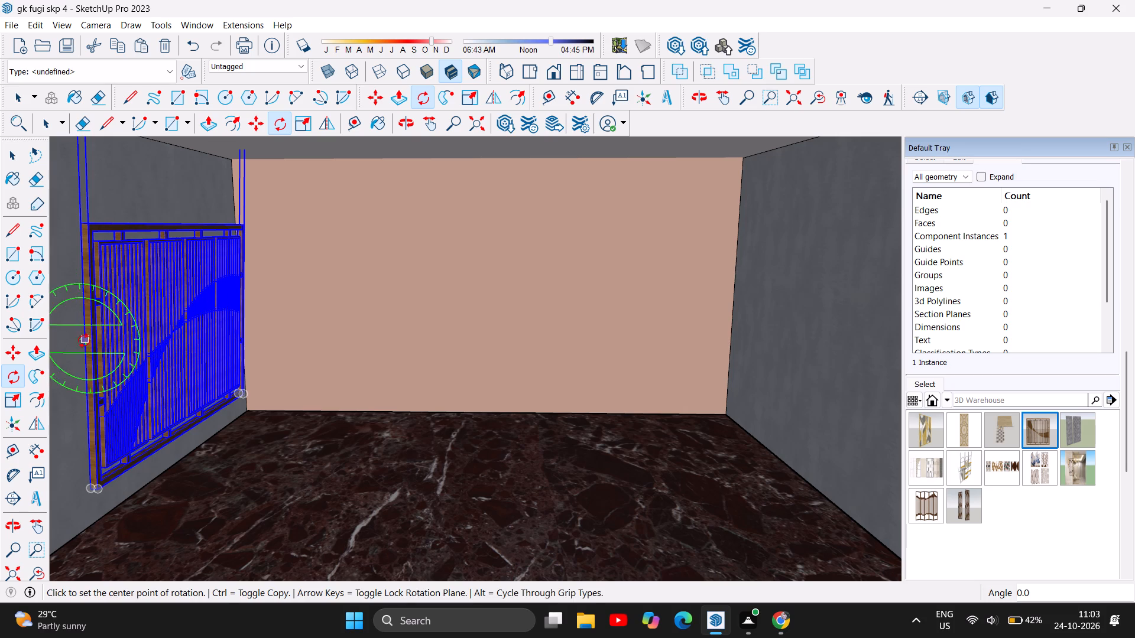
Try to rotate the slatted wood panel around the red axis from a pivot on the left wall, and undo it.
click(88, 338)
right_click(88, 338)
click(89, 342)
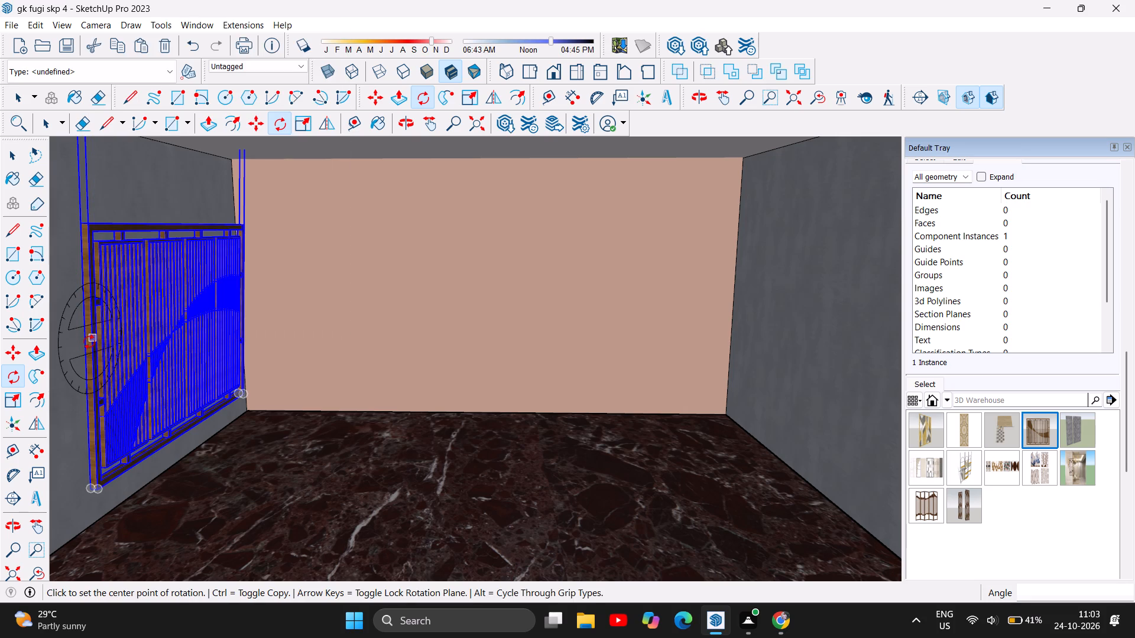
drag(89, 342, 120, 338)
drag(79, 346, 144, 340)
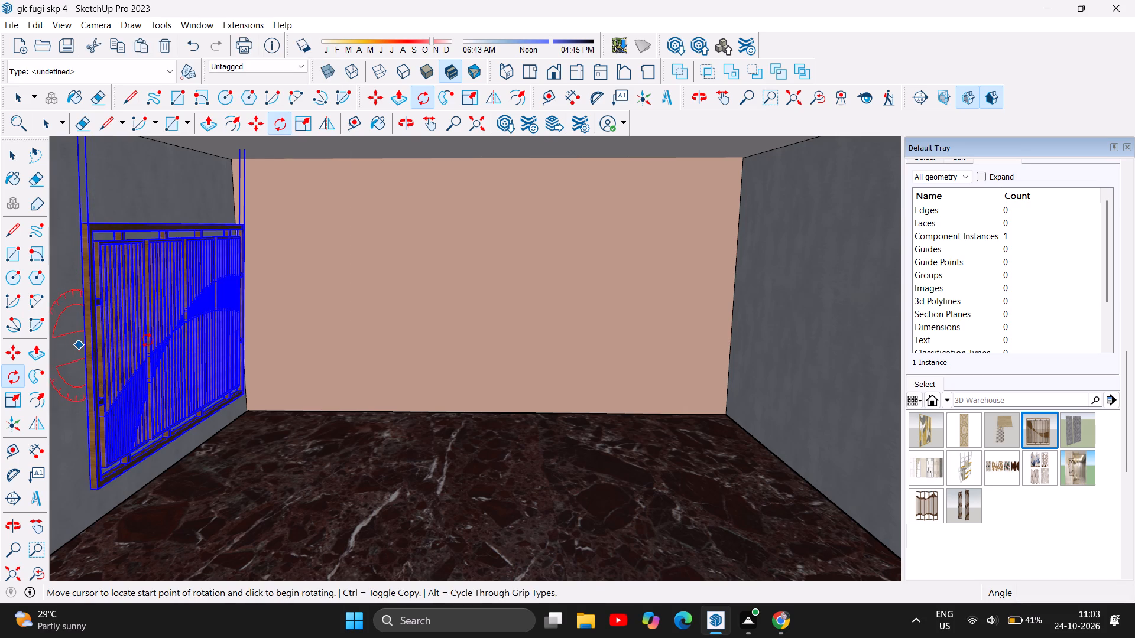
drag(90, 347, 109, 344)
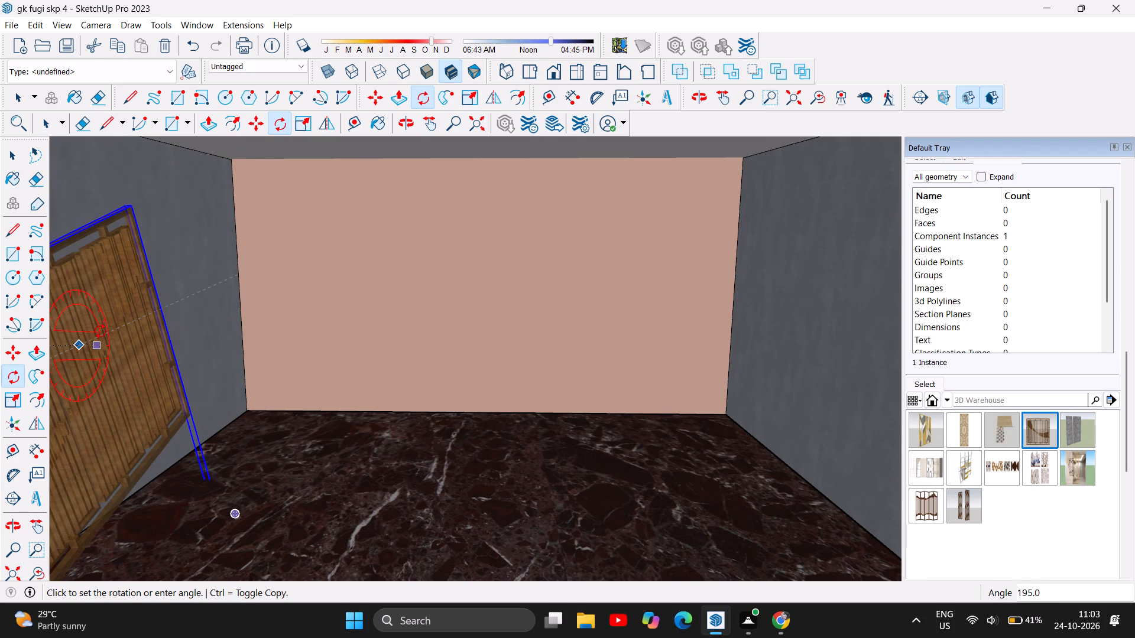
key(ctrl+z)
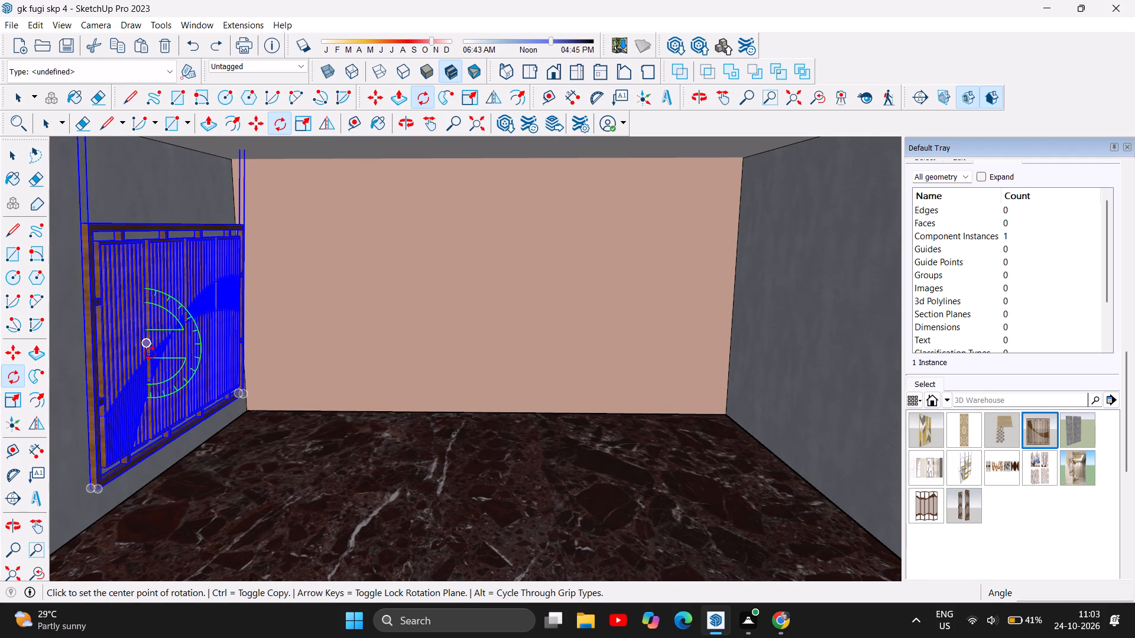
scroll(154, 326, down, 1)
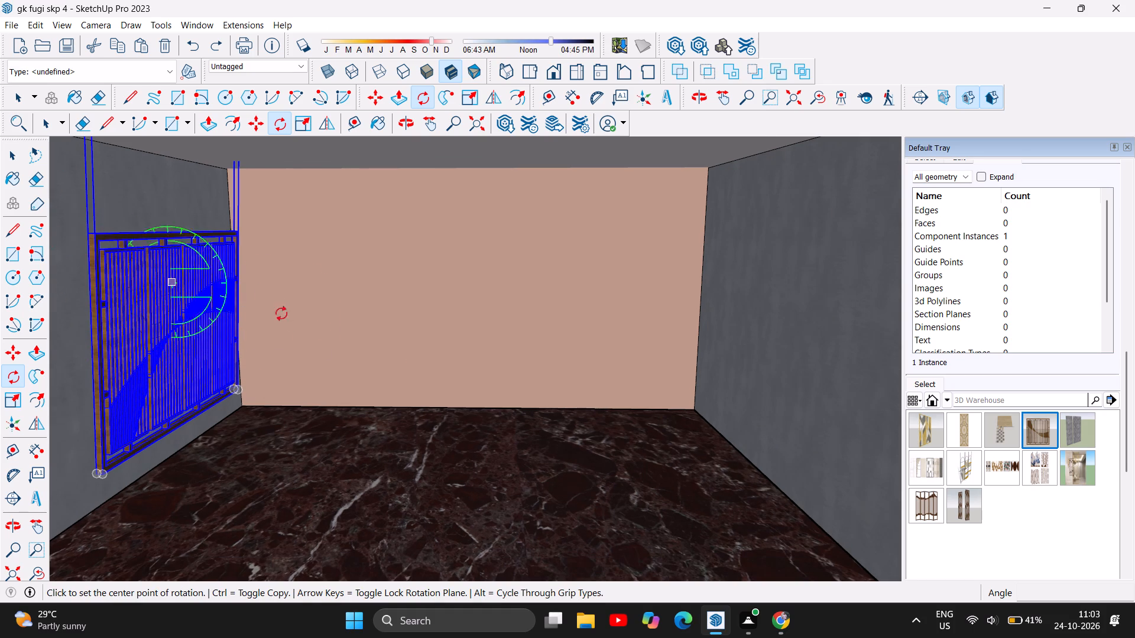
Pick the set of four decorative folding screens from the panel collection and place it on the ground in front of the building.
click(994, 472)
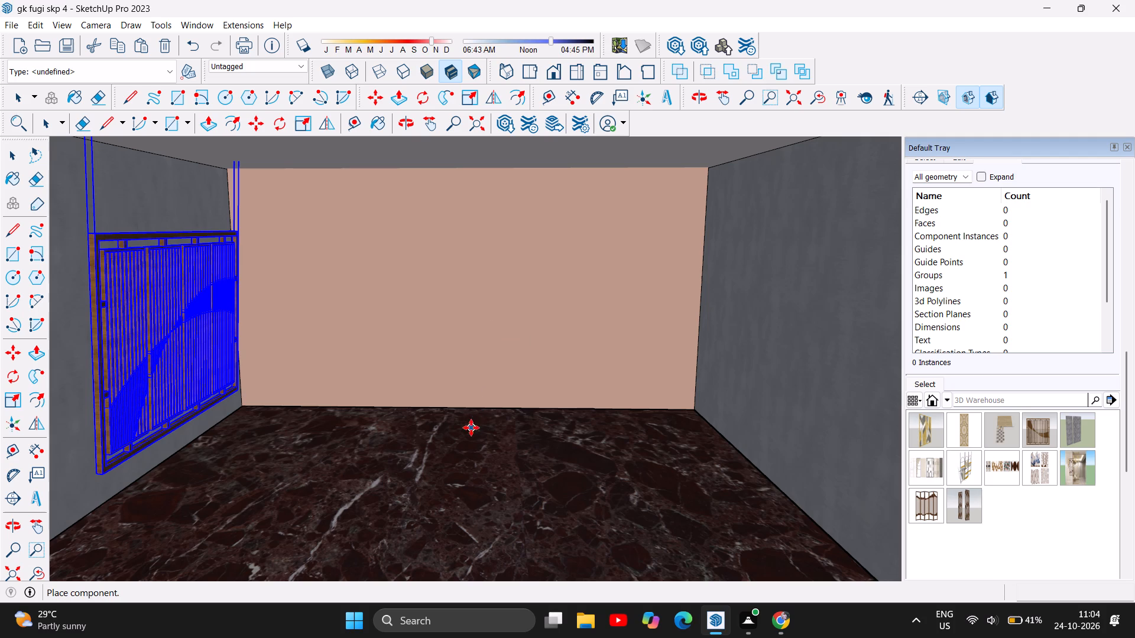
scroll(499, 346, down, 6)
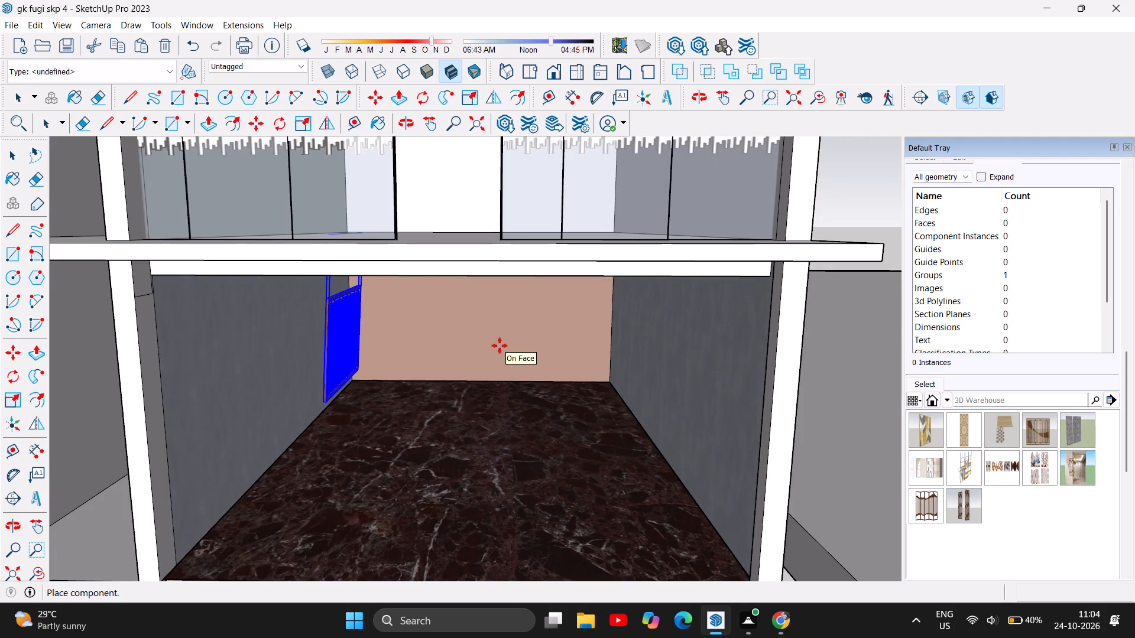
scroll(500, 346, down, 11)
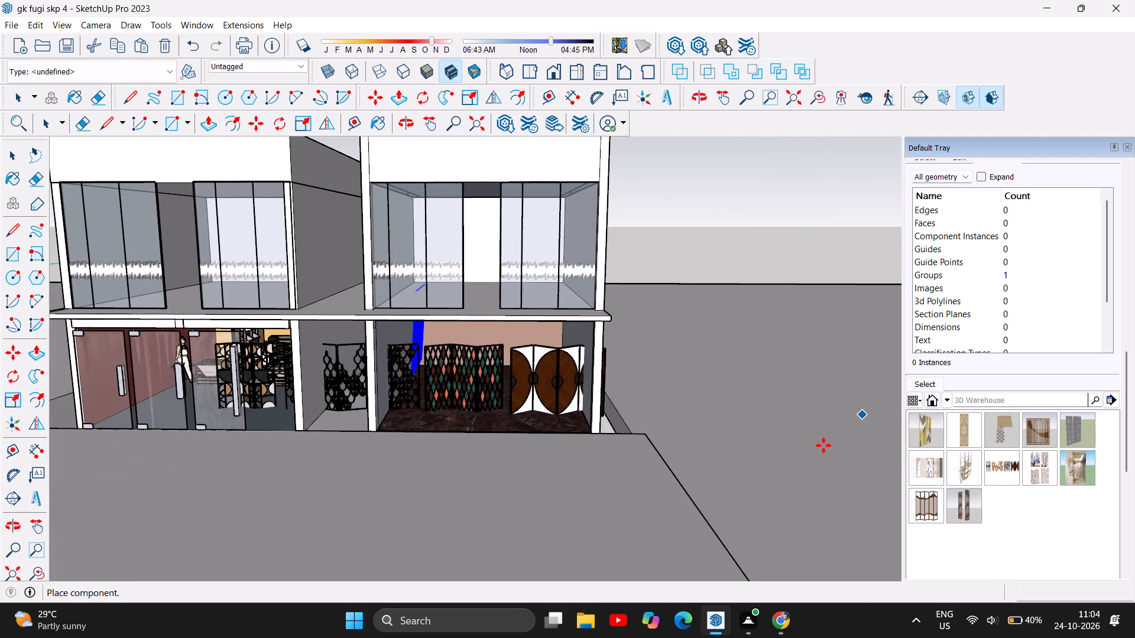
scroll(900, 454, down, 5)
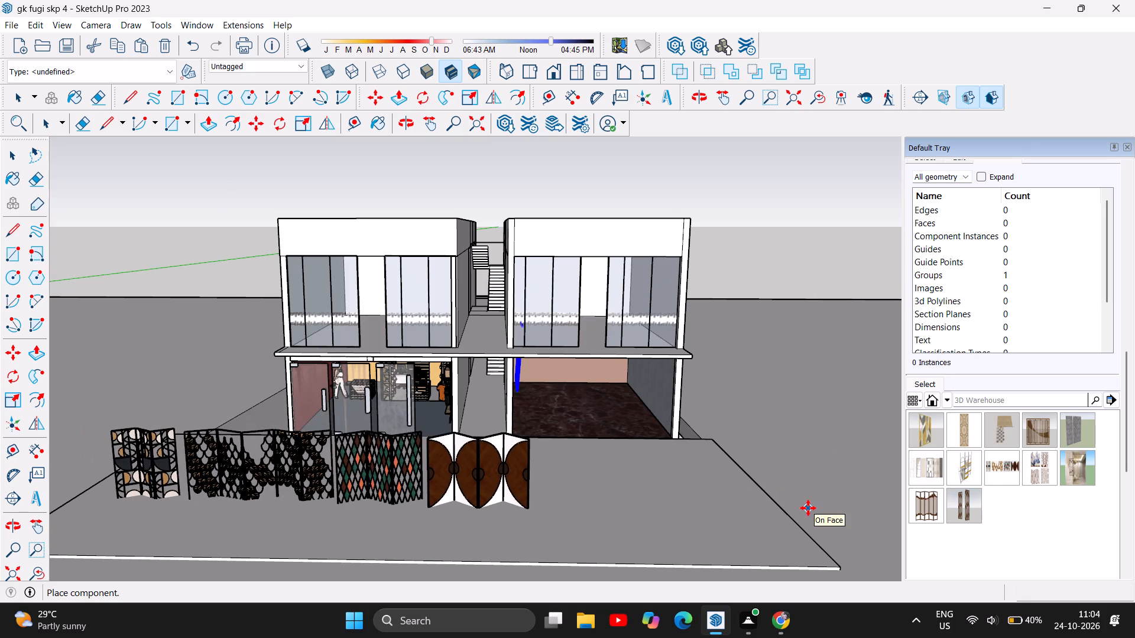
double_click(813, 497)
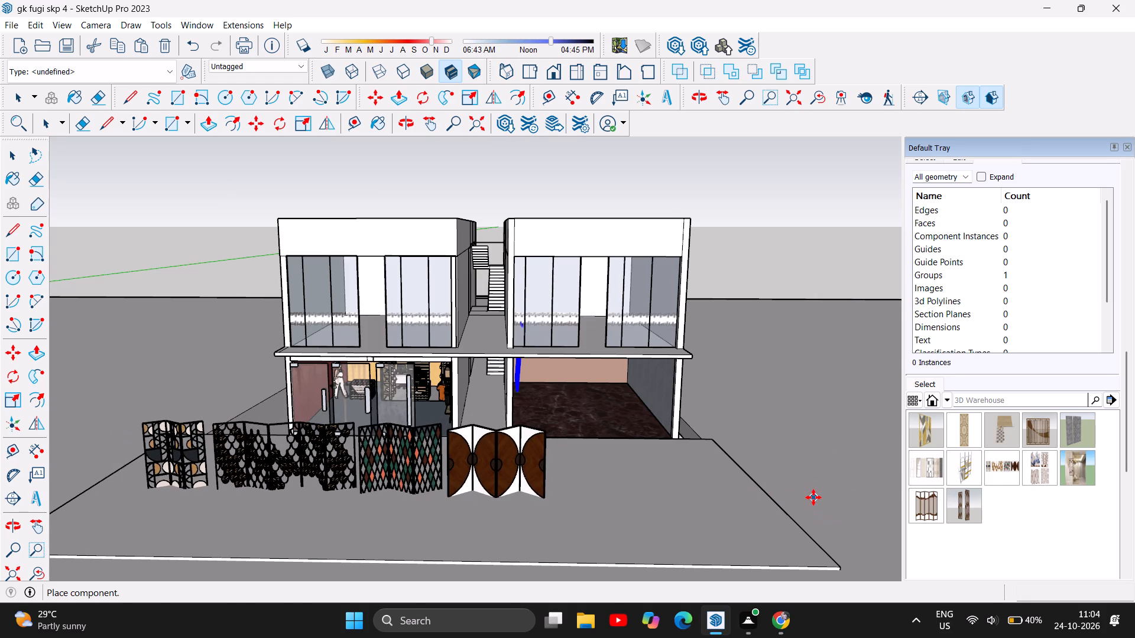
Explode the folding screens component in front of the building.
scroll(213, 496, up, 1)
right_click(244, 421)
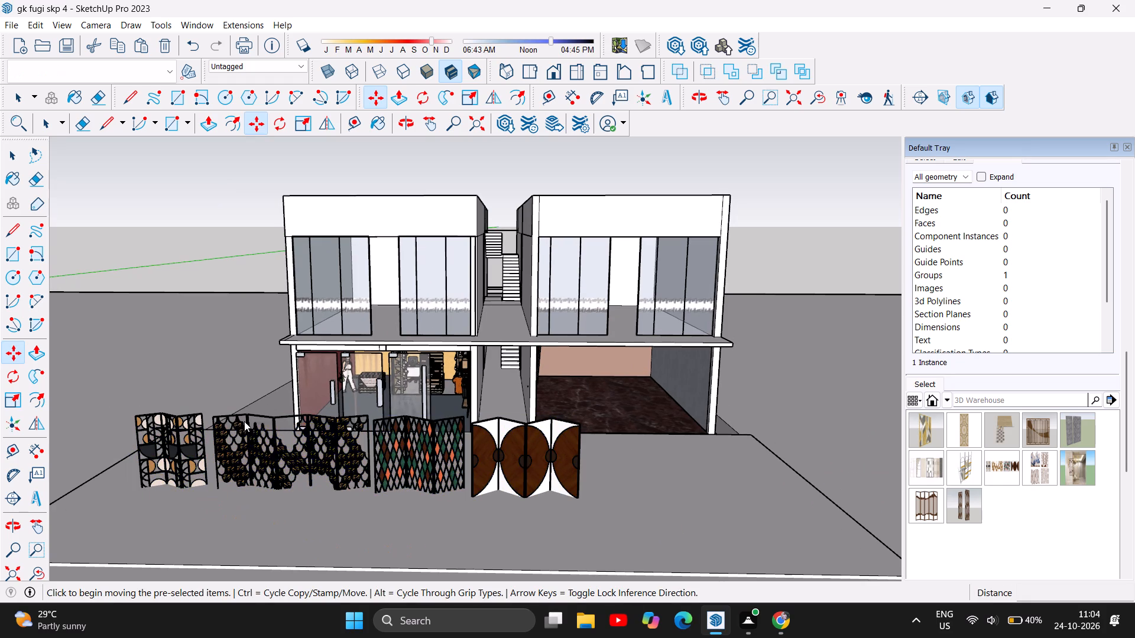
double_click(229, 450)
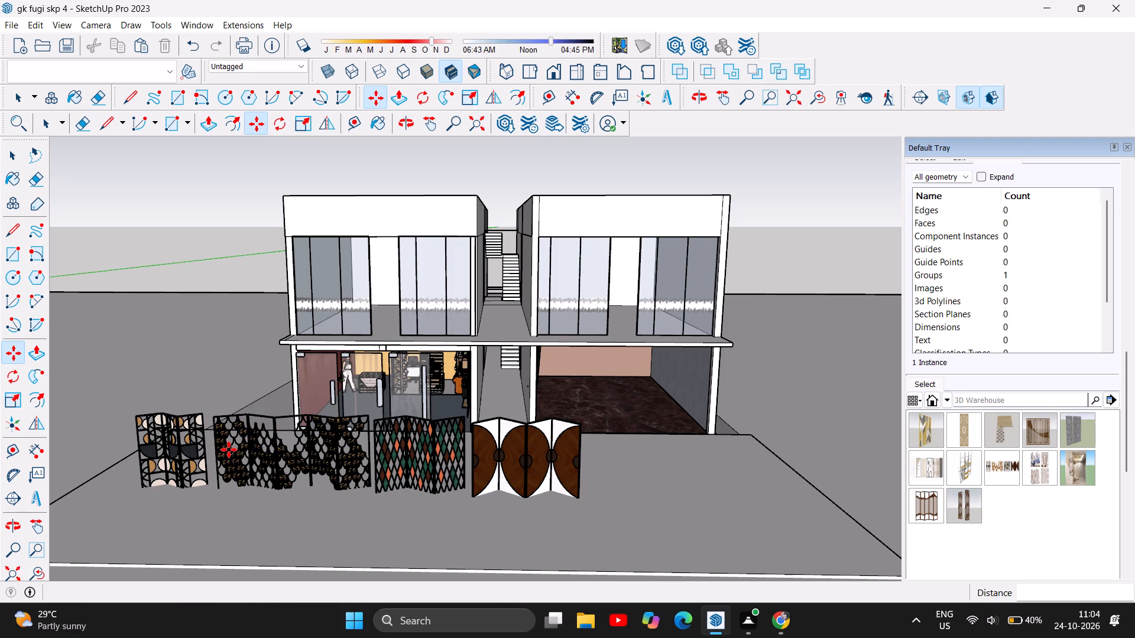
key(Escape)
click(20, 156)
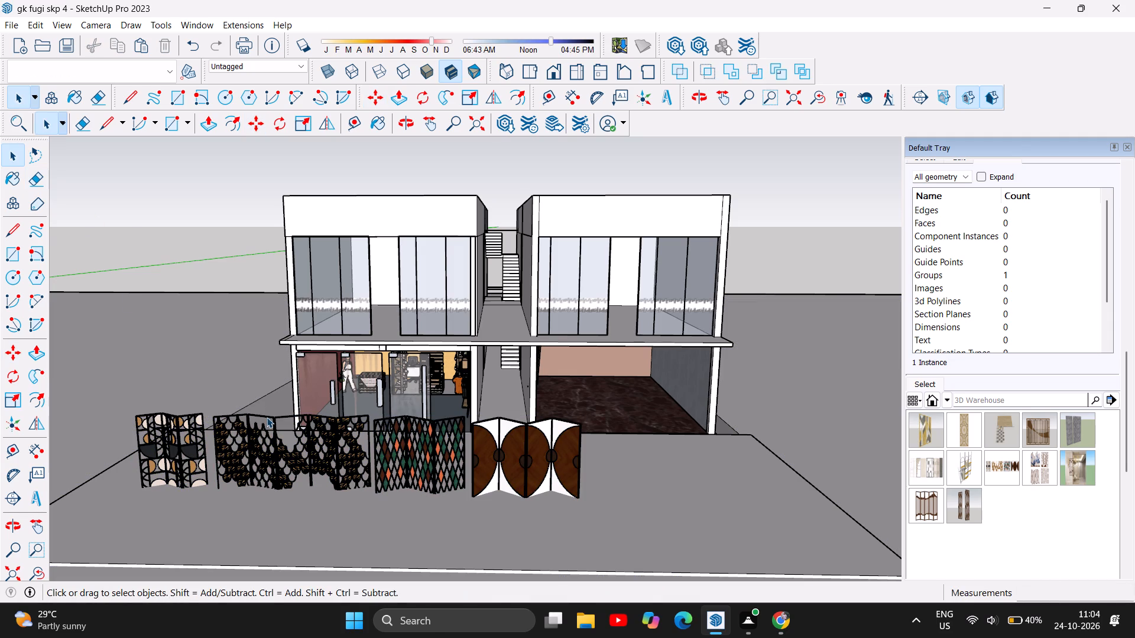
click(262, 447)
right_click(262, 447)
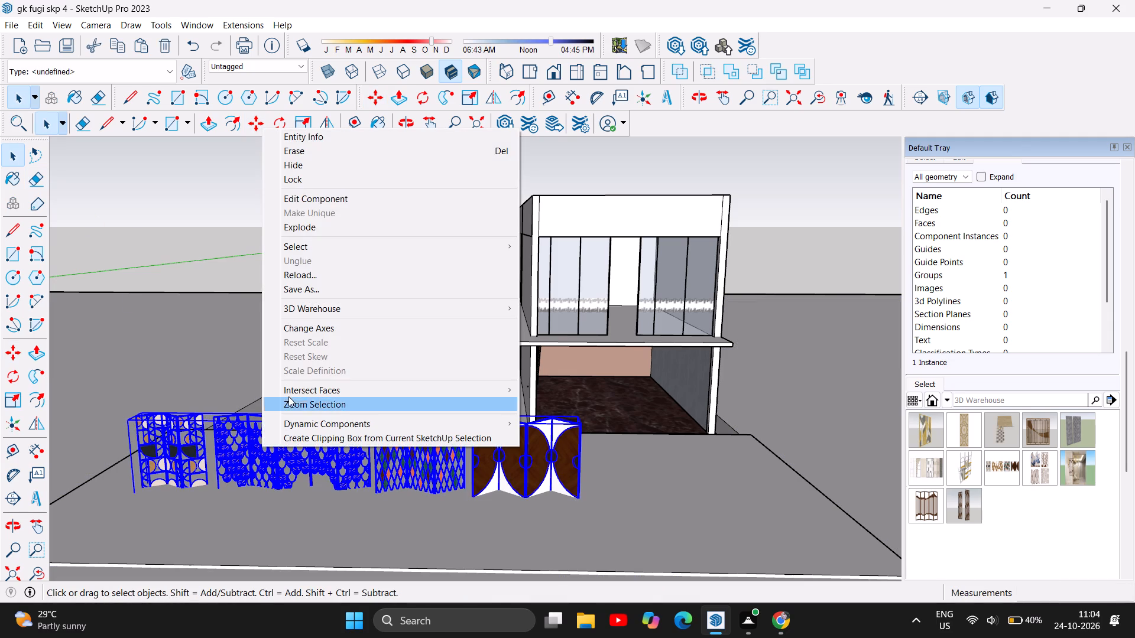
click(333, 226)
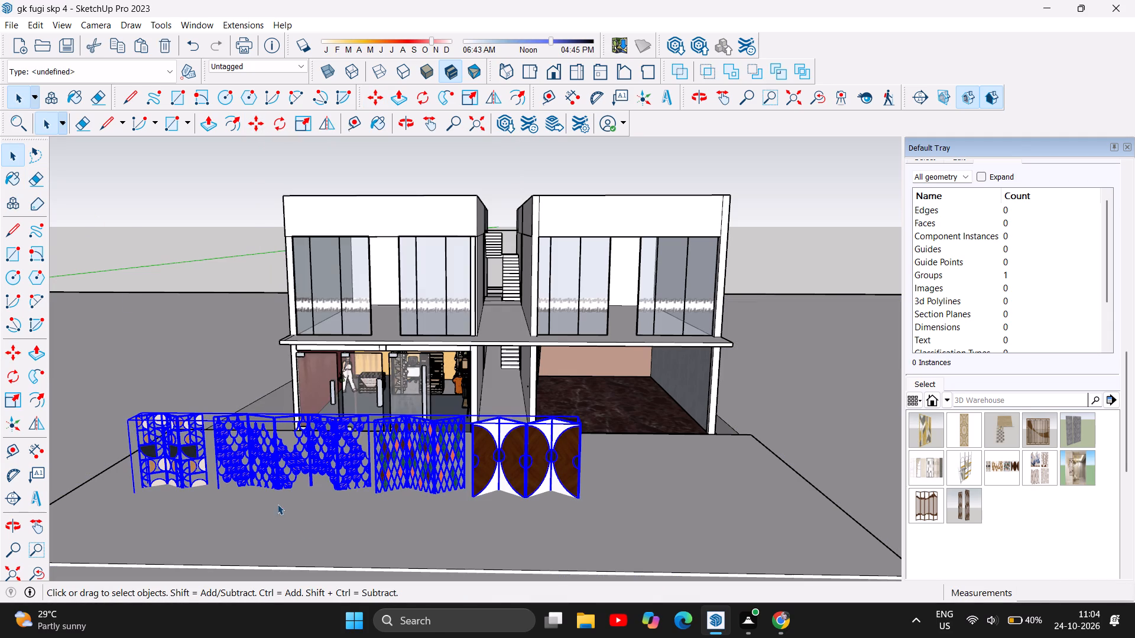
Explode the group that still holds the four folding screens together.
scroll(317, 486, up, 4)
scroll(528, 477, up, 1)
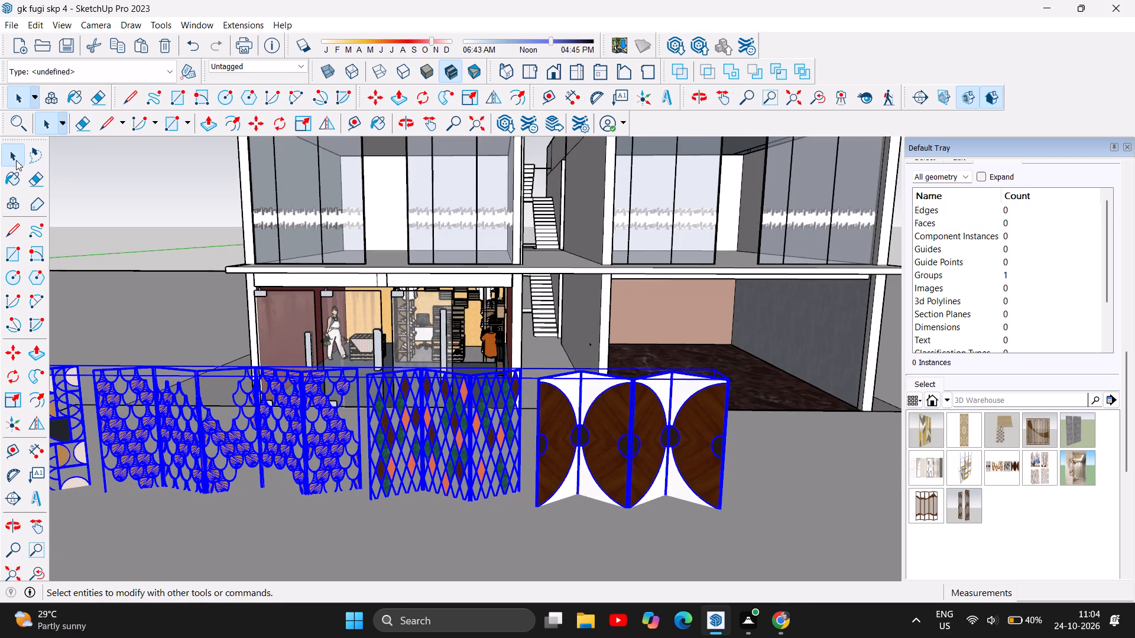
click(15, 158)
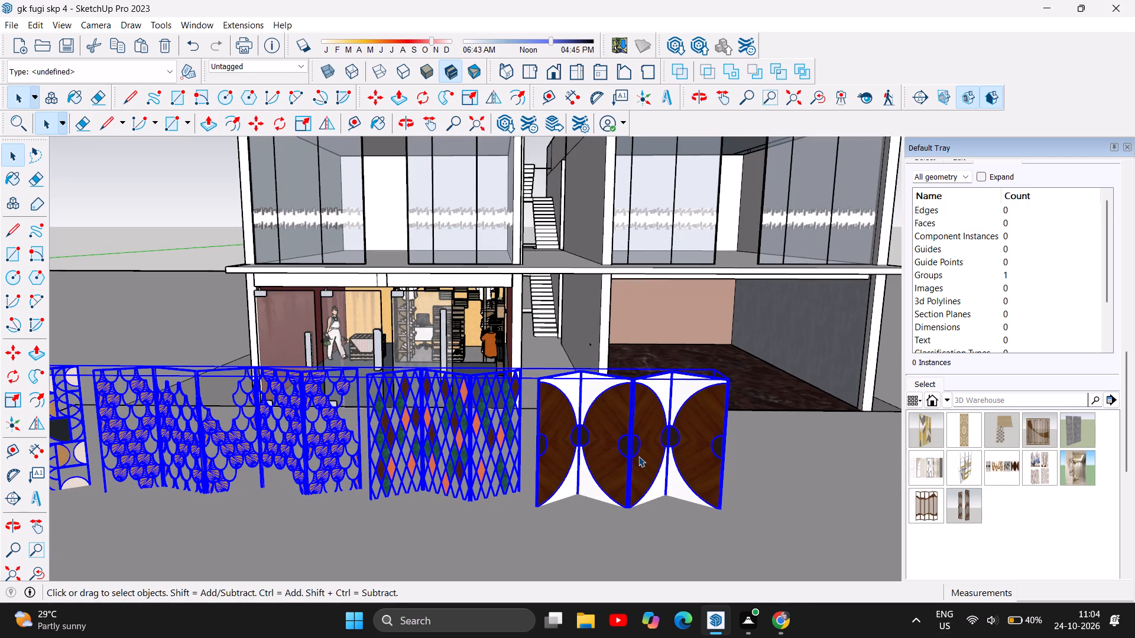
scroll(530, 461, down, 2)
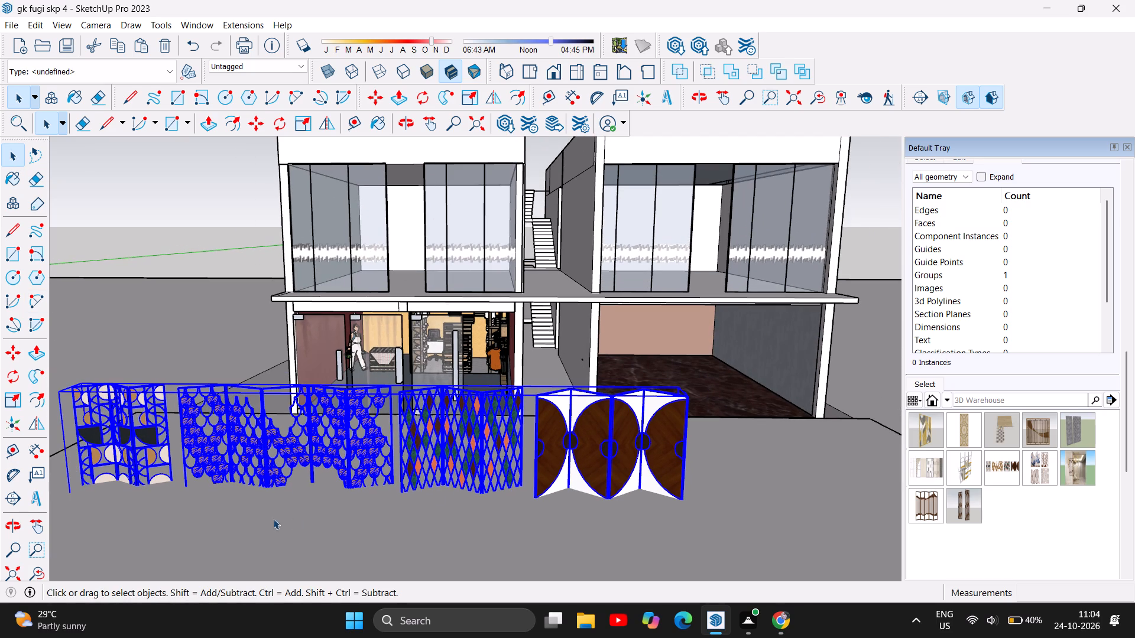
click(248, 449)
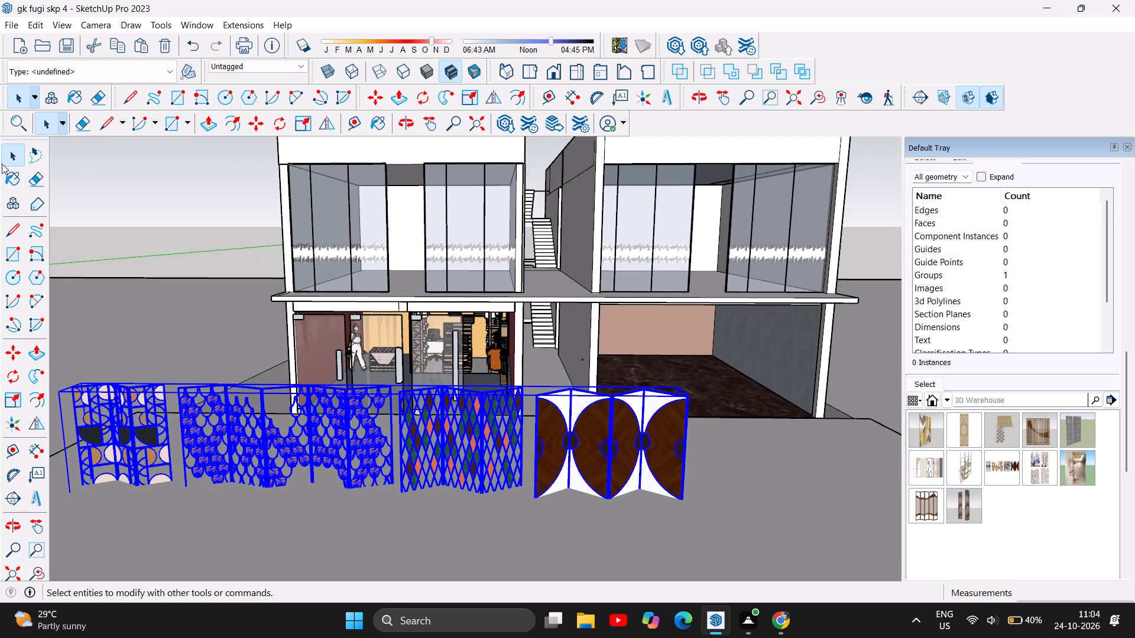
click(130, 182)
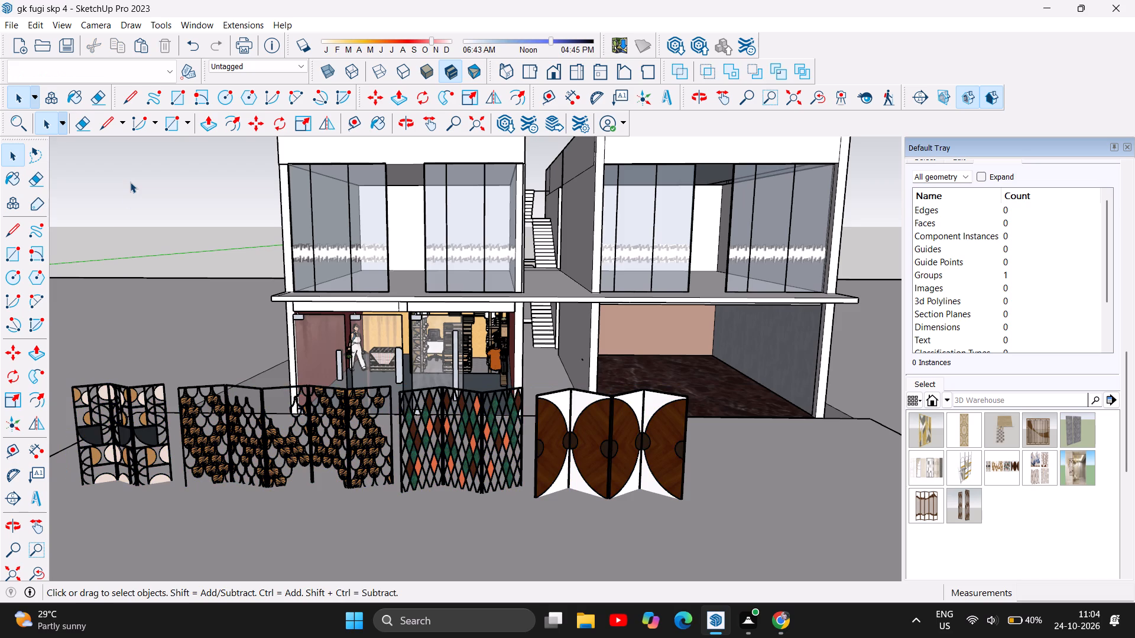
click(238, 466)
right_click(238, 466)
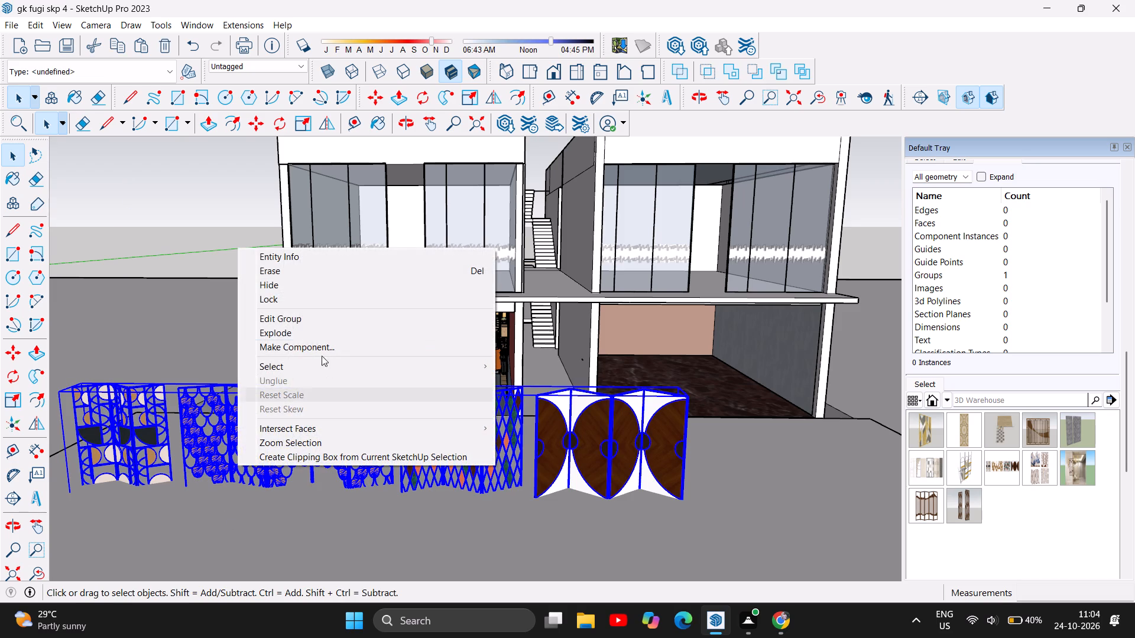
click(280, 330)
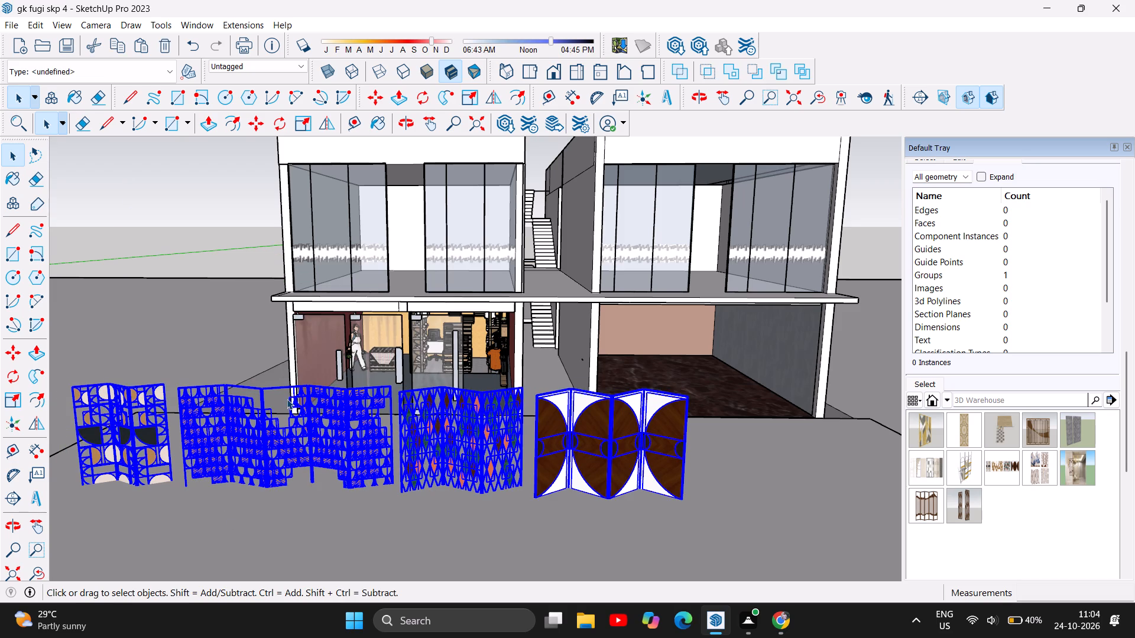
Select a single scale on the brown scale-patterned folding screen and examine how the exploded screens are divided.
click(140, 188)
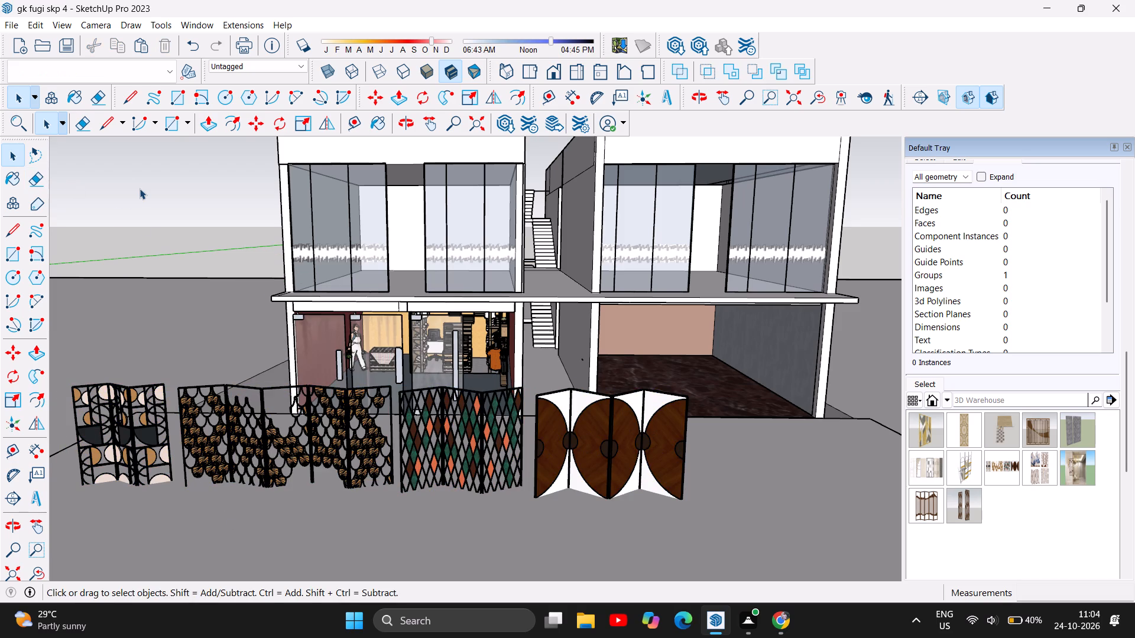
click(19, 156)
click(317, 428)
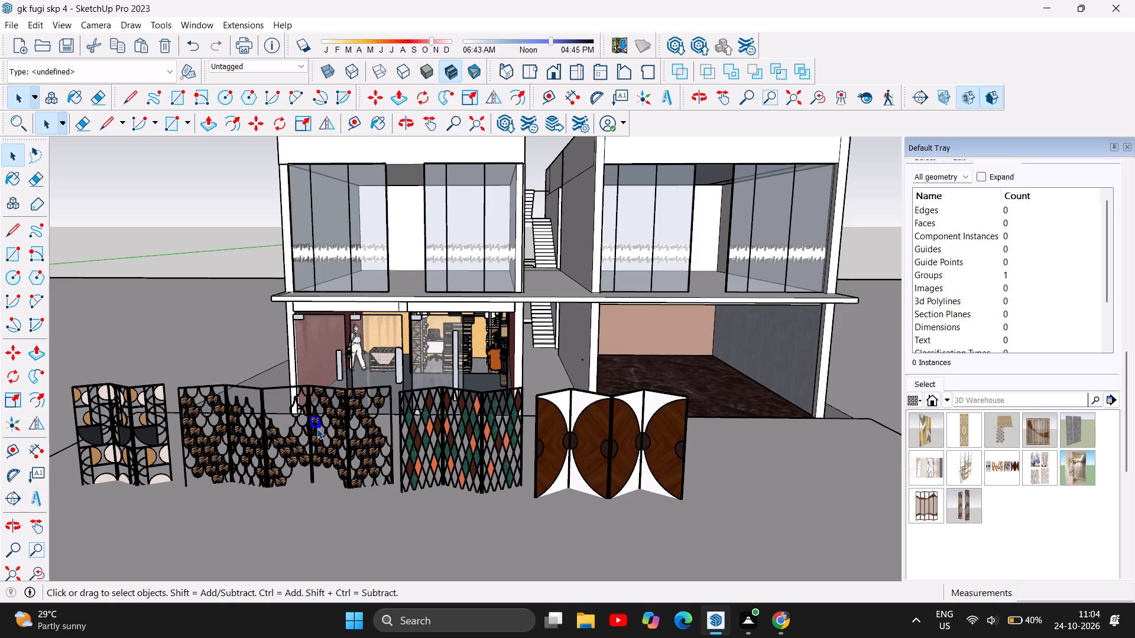
scroll(337, 435, up, 6)
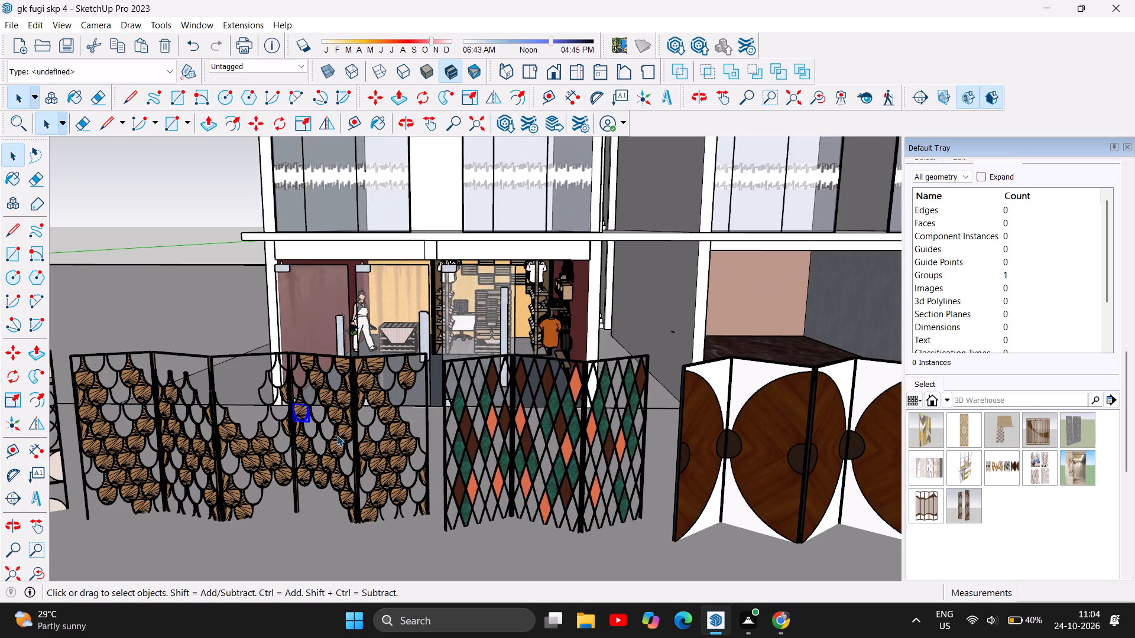
scroll(351, 428, down, 1)
scroll(452, 438, down, 5)
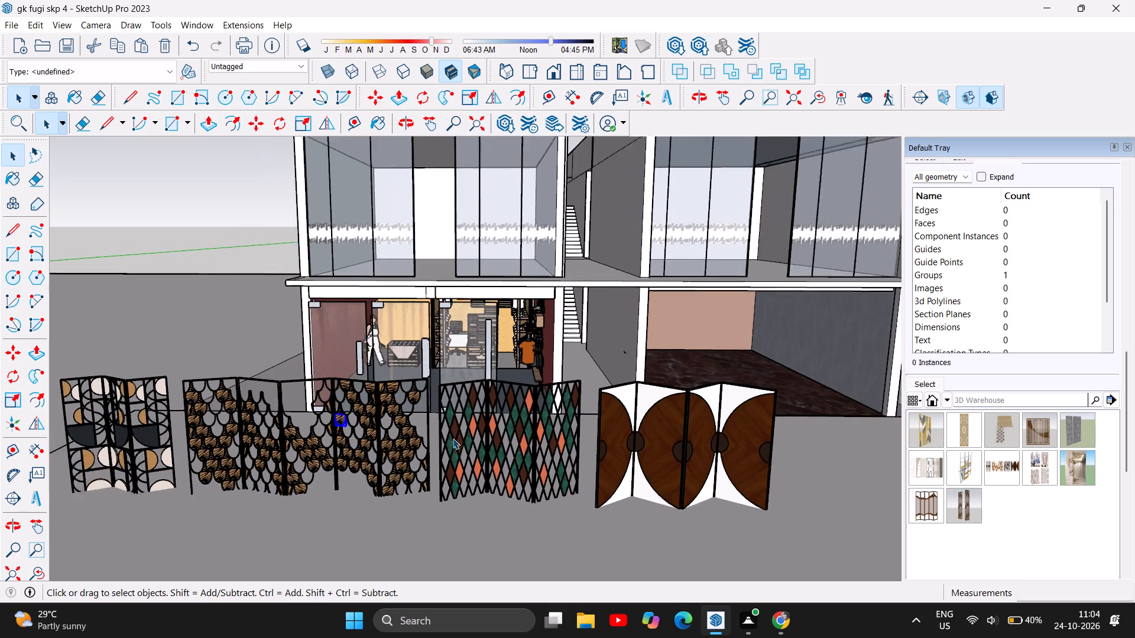
scroll(177, 520, up, 4)
scroll(257, 498, up, 2)
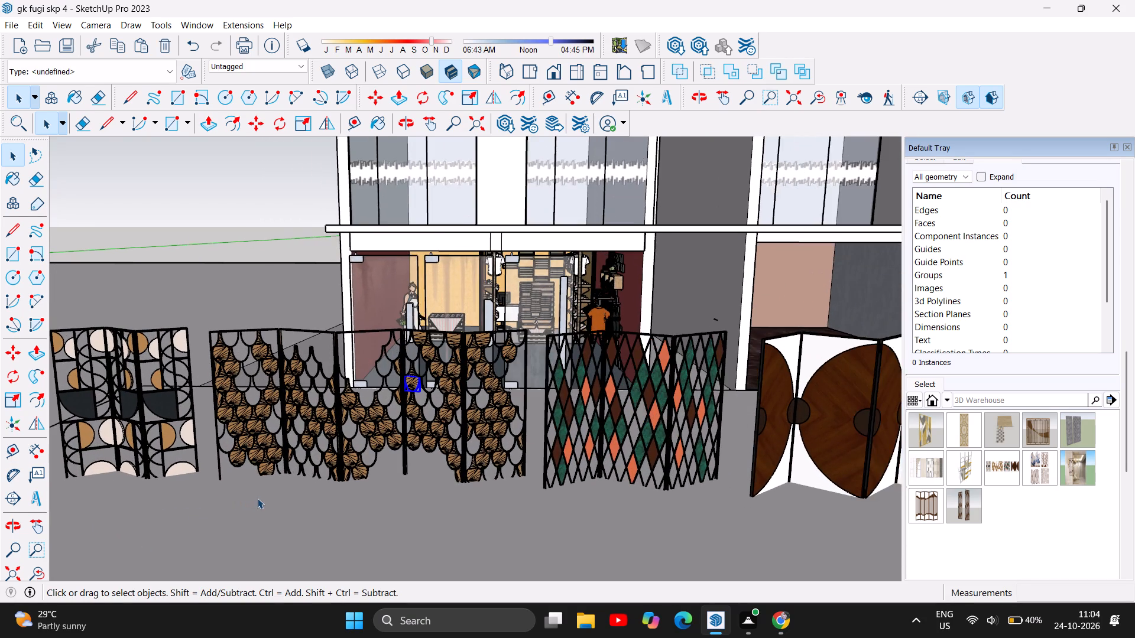
scroll(257, 498, down, 4)
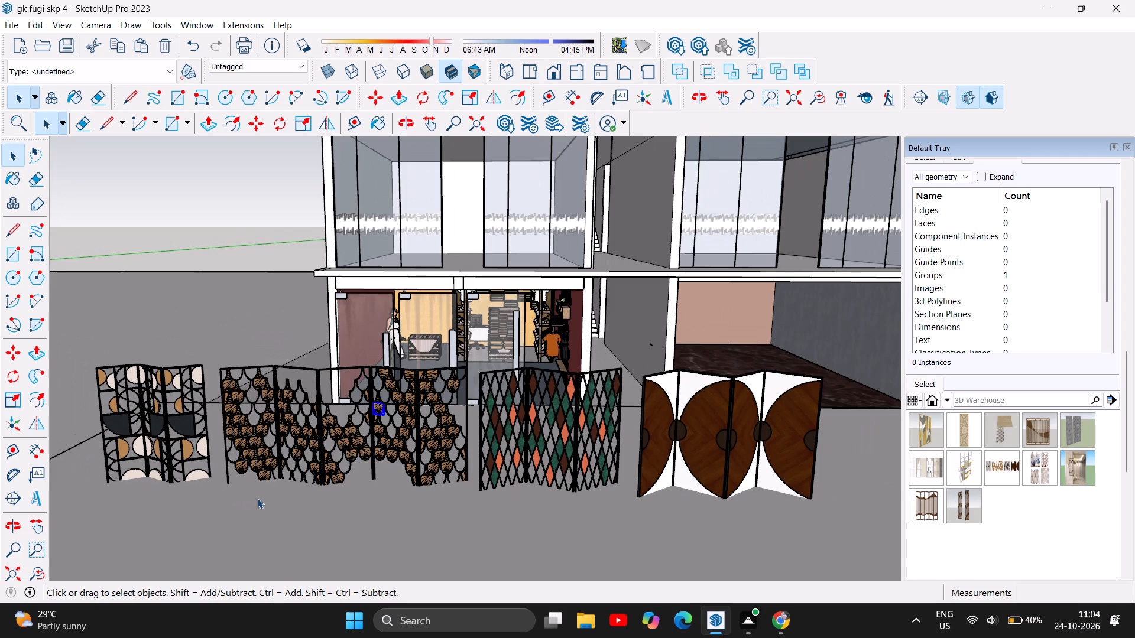
scroll(270, 500, up, 4)
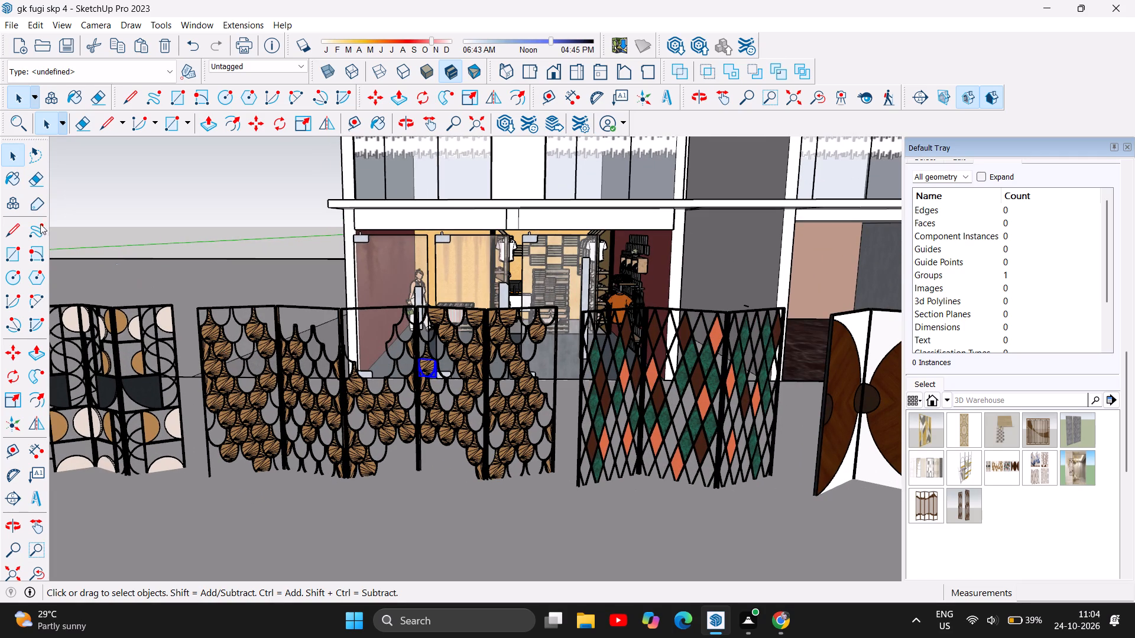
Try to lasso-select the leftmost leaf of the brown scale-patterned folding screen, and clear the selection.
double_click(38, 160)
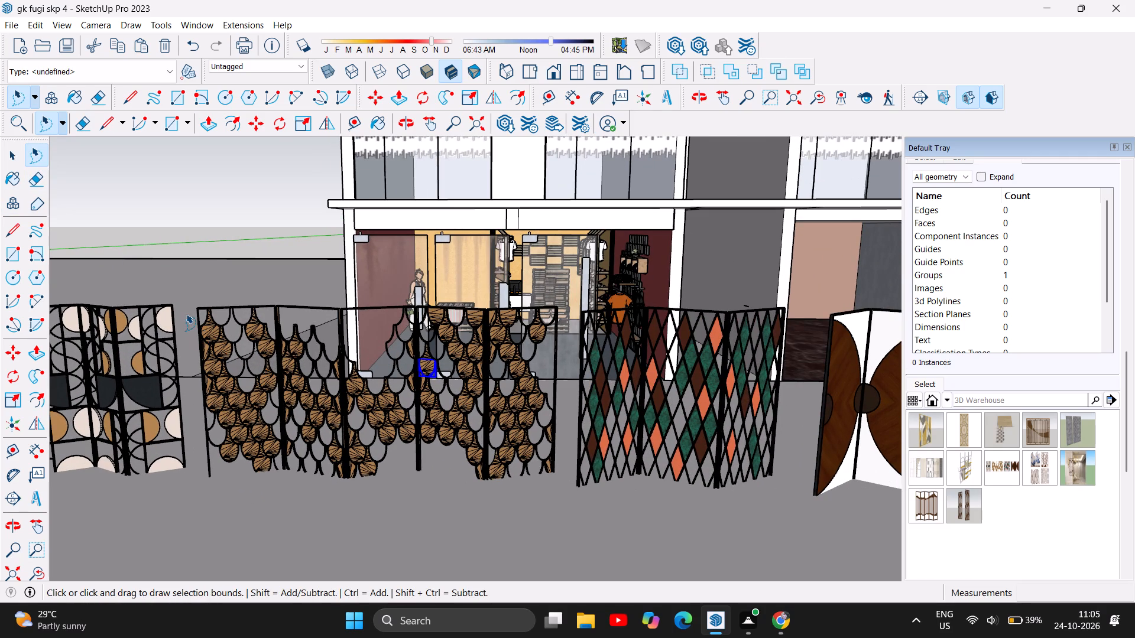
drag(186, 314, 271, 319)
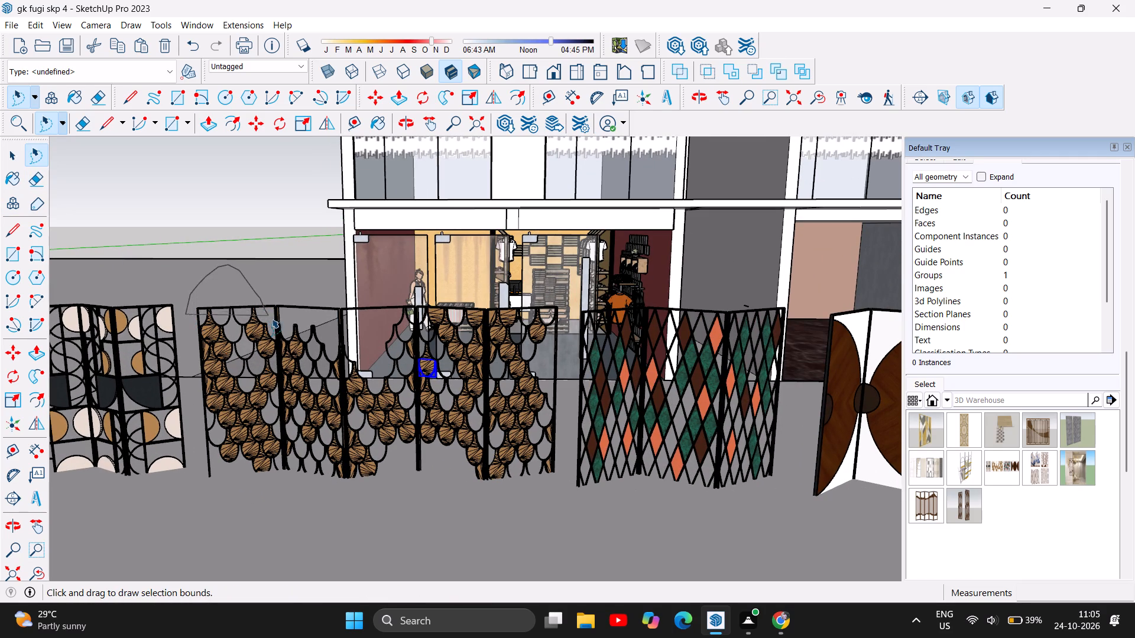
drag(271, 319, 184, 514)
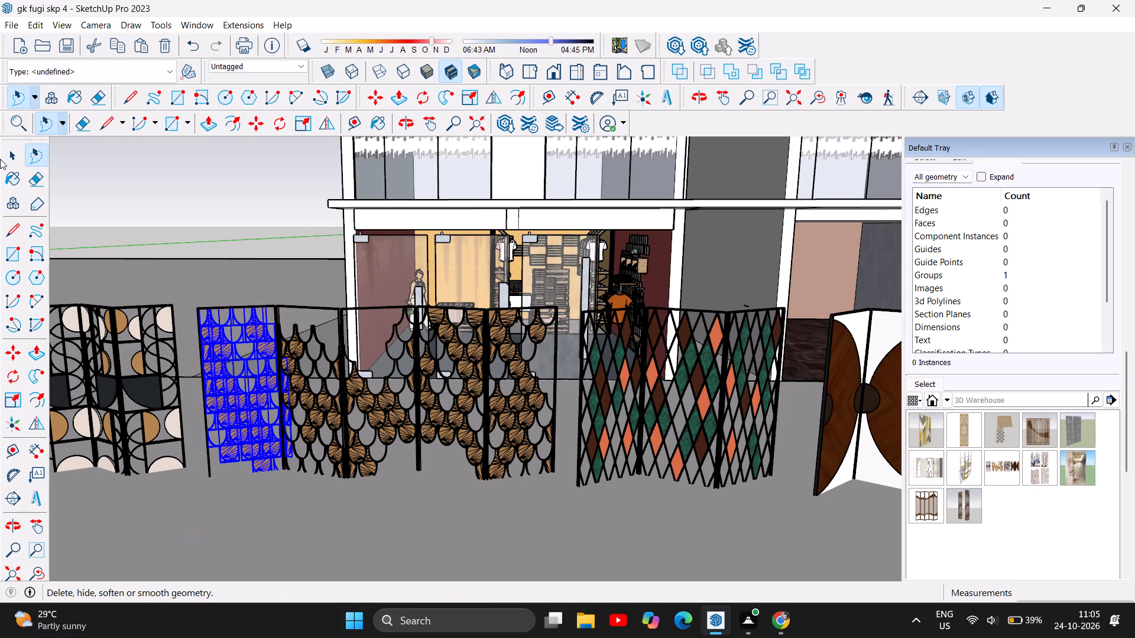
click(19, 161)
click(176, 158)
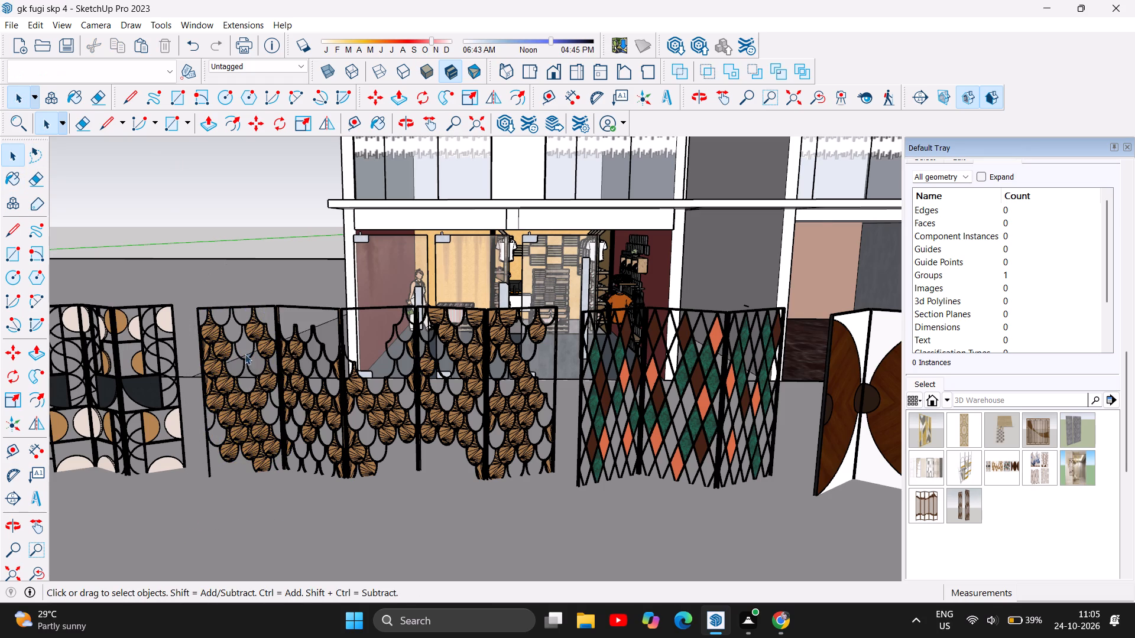
Lasso-select the leftmost leaf of the brown scale-patterned folding screen and copy it.
scroll(260, 392, up, 5)
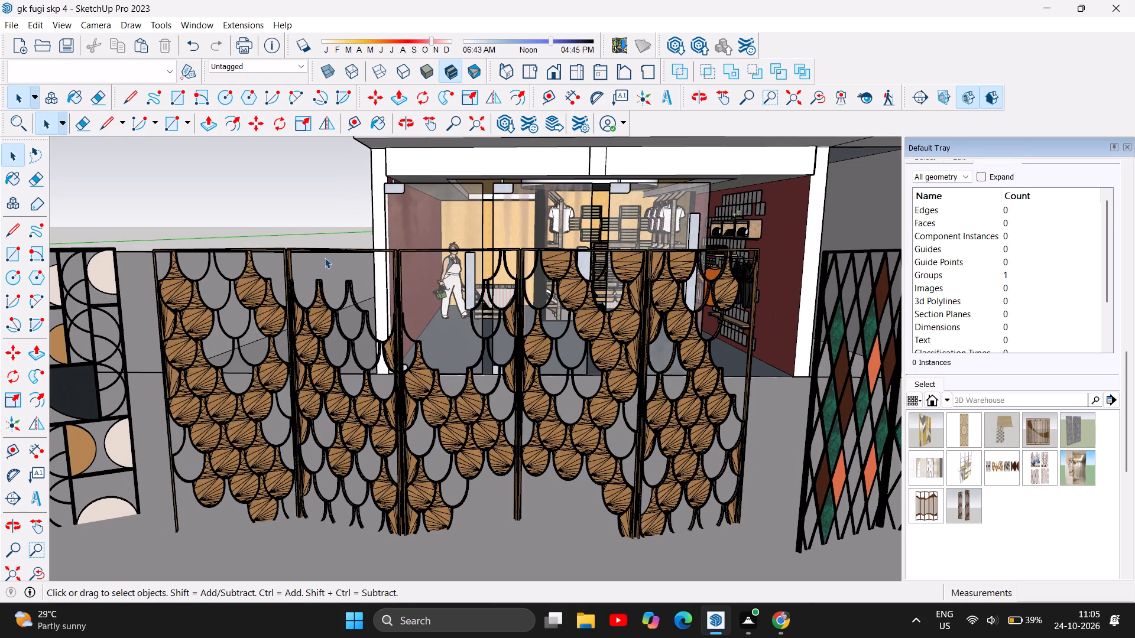
scroll(326, 255, down, 2)
scroll(293, 294, up, 4)
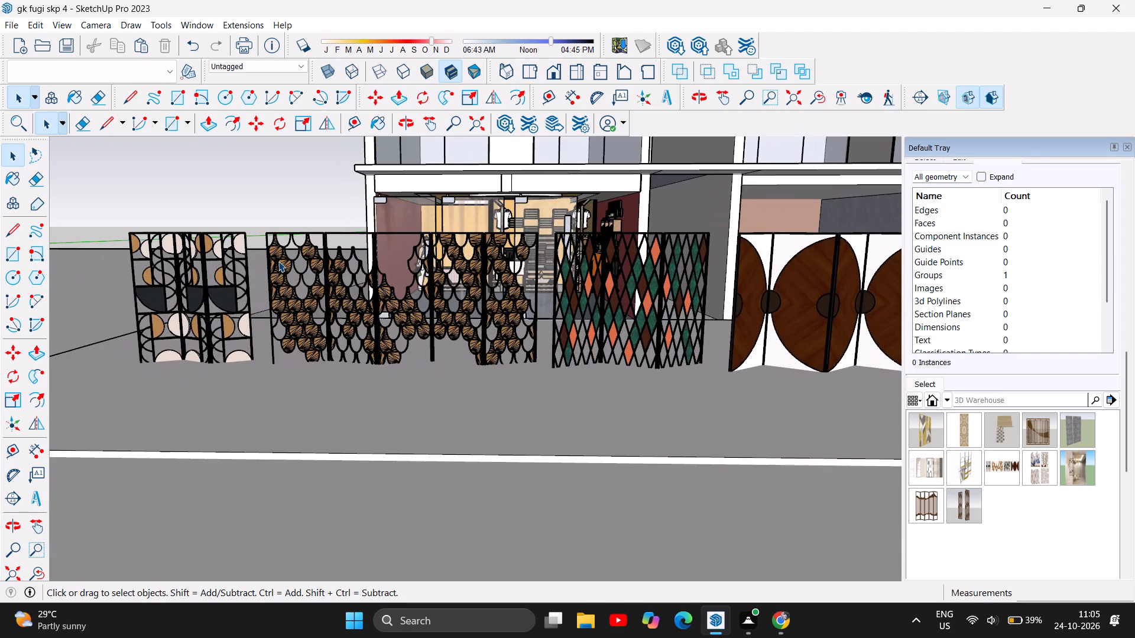
scroll(278, 261, up, 3)
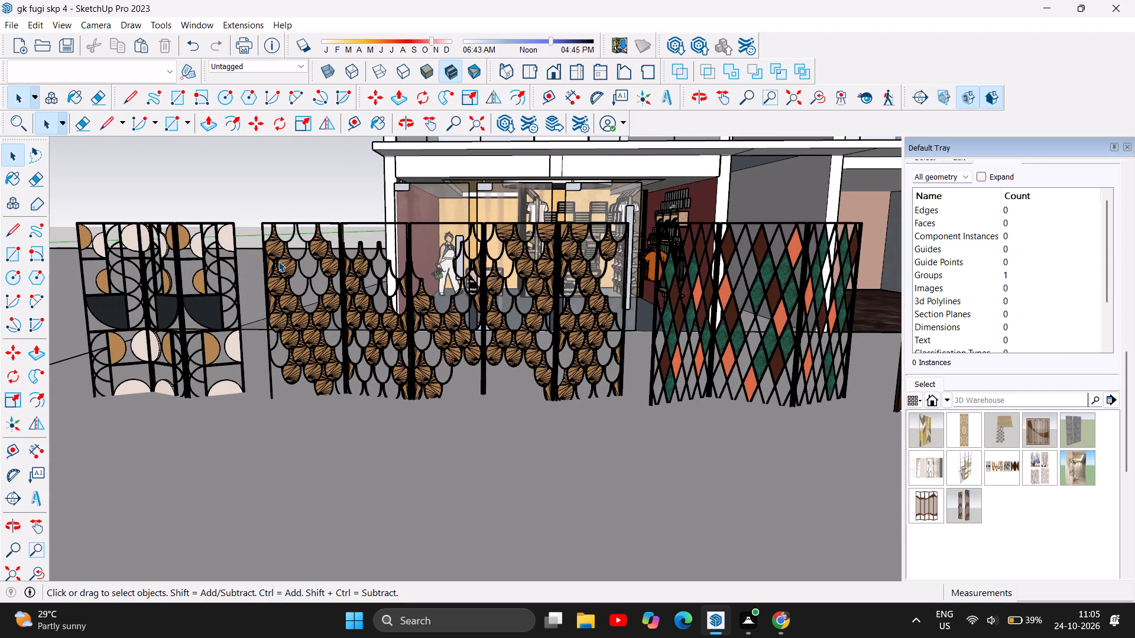
scroll(297, 230, up, 2)
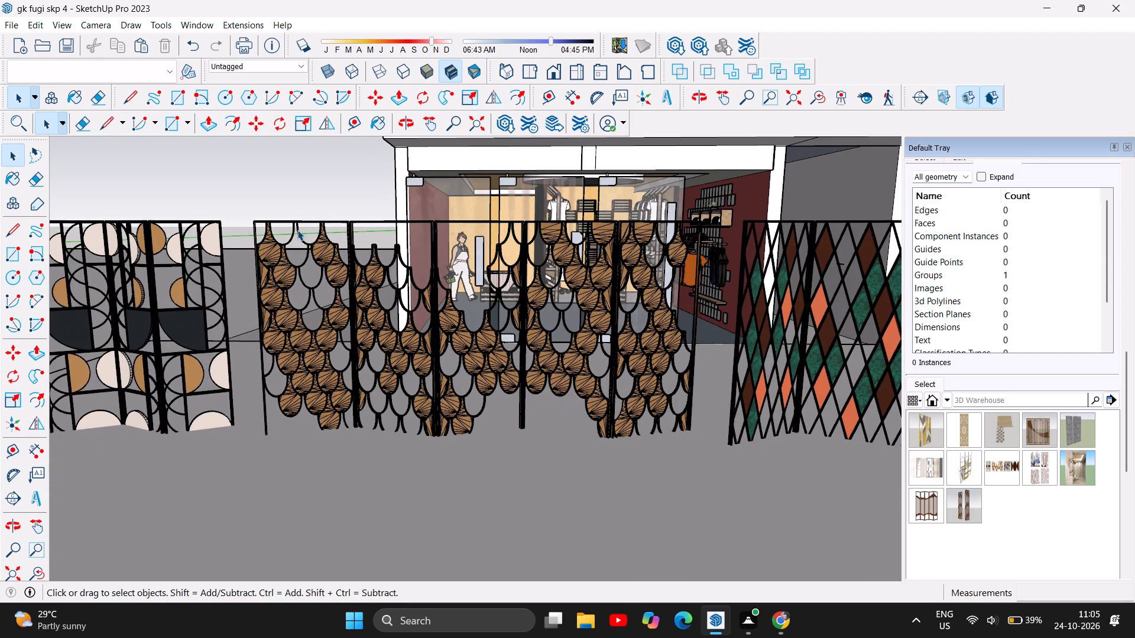
click(37, 158)
drag(237, 223, 257, 191)
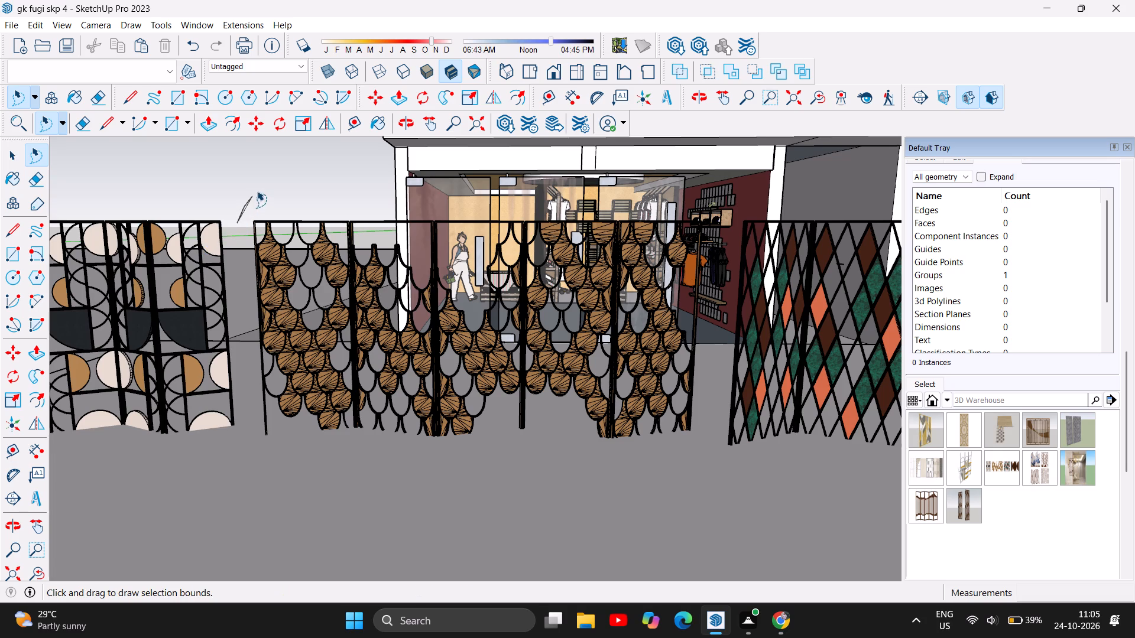
drag(257, 191, 348, 239)
drag(348, 239, 348, 369)
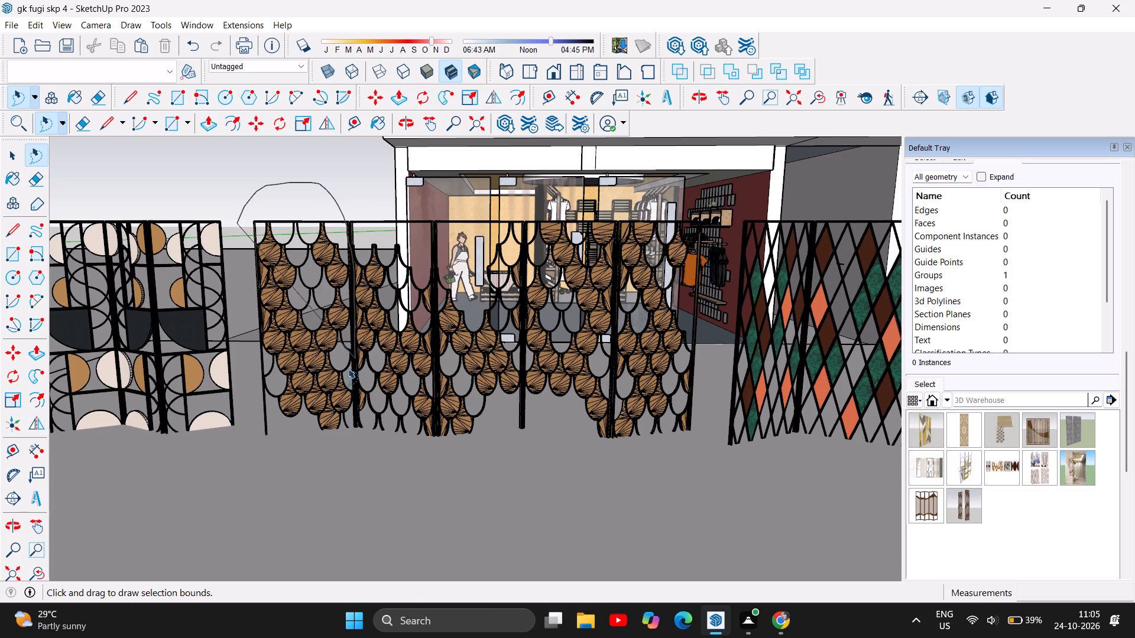
drag(348, 369, 242, 480)
scroll(368, 343, up, 3)
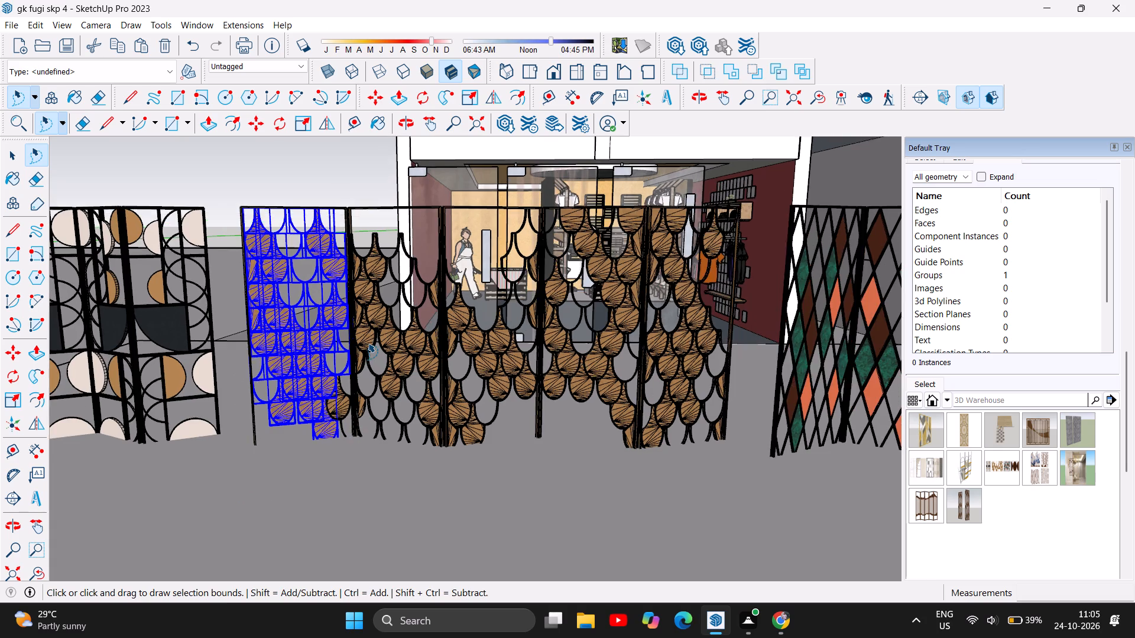
scroll(368, 343, up, 2)
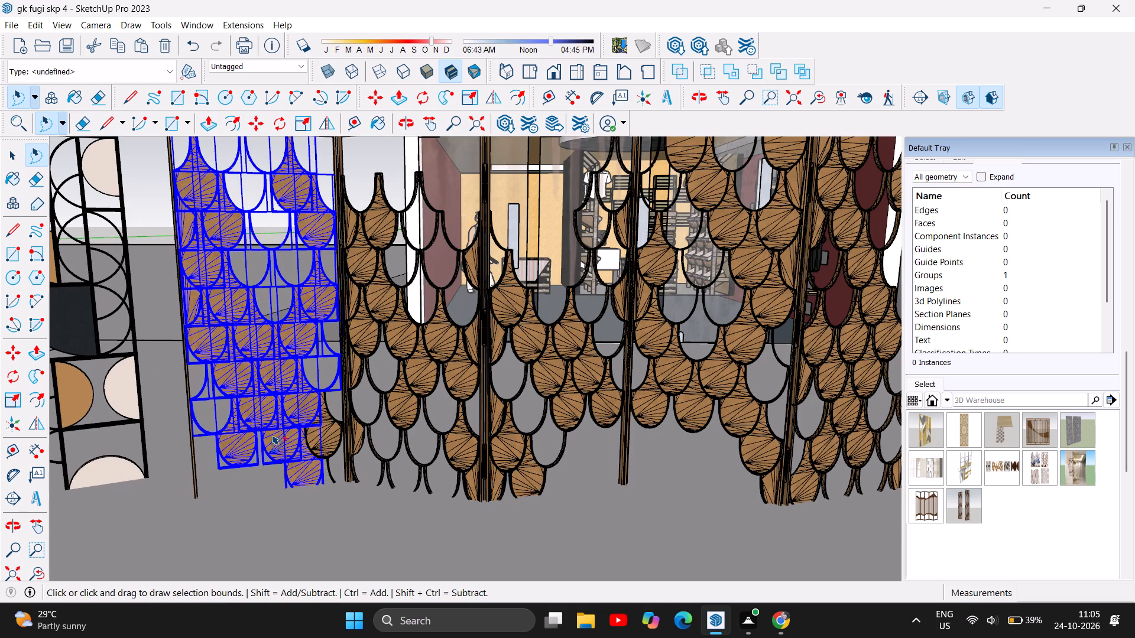
key(ctrl+c)
Paste the copied scales into the marble-floored shop, at the base of the pink back wall.
key(ctrl+v)
scroll(245, 431, down, 6)
scroll(129, 488, down, 3)
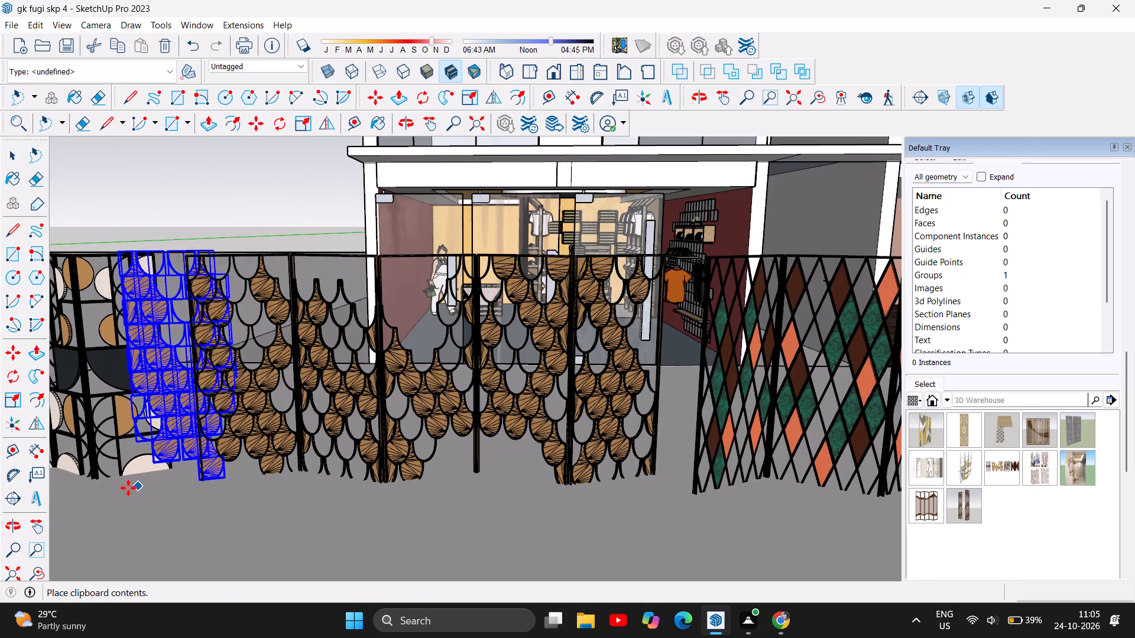
scroll(128, 488, down, 3)
scroll(64, 491, down, 9)
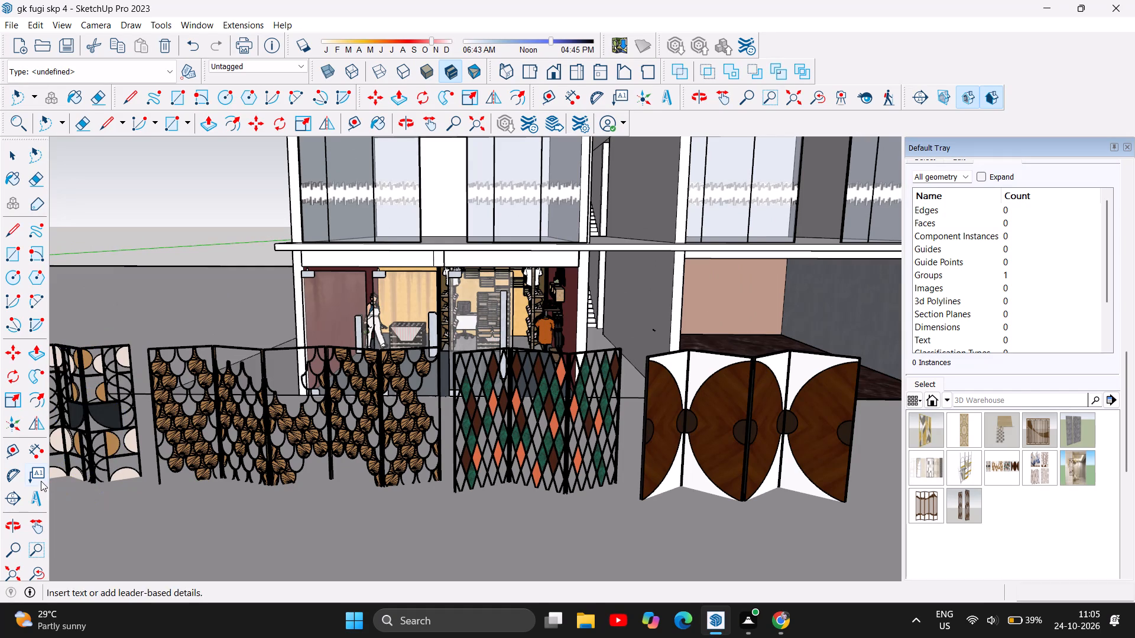
scroll(141, 301, down, 3)
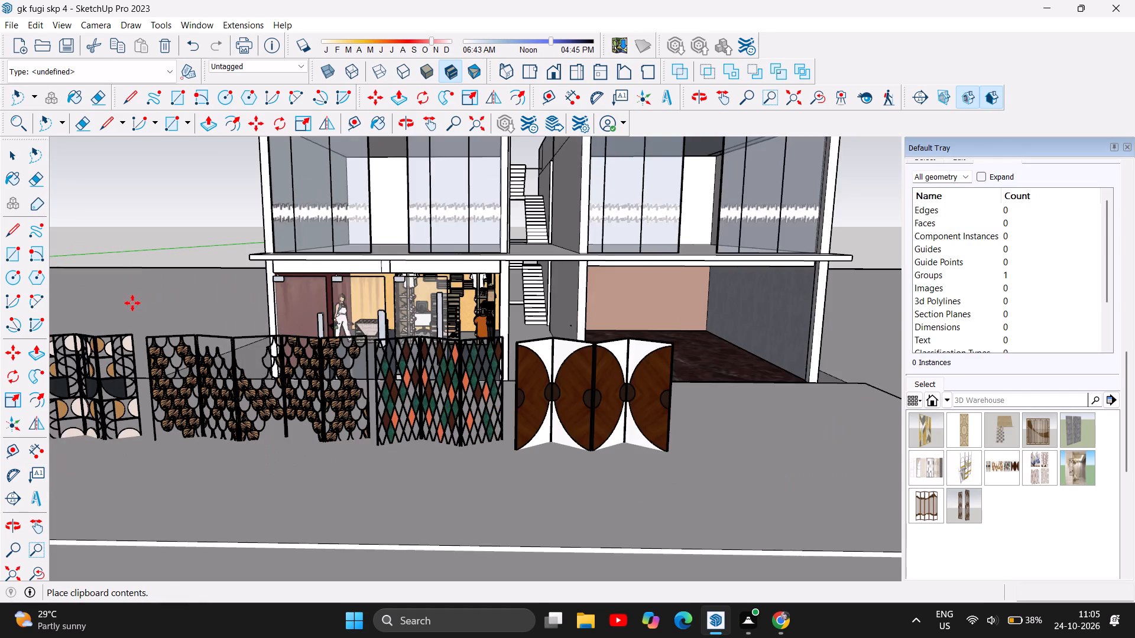
scroll(598, 300, up, 6)
scroll(508, 298, up, 6)
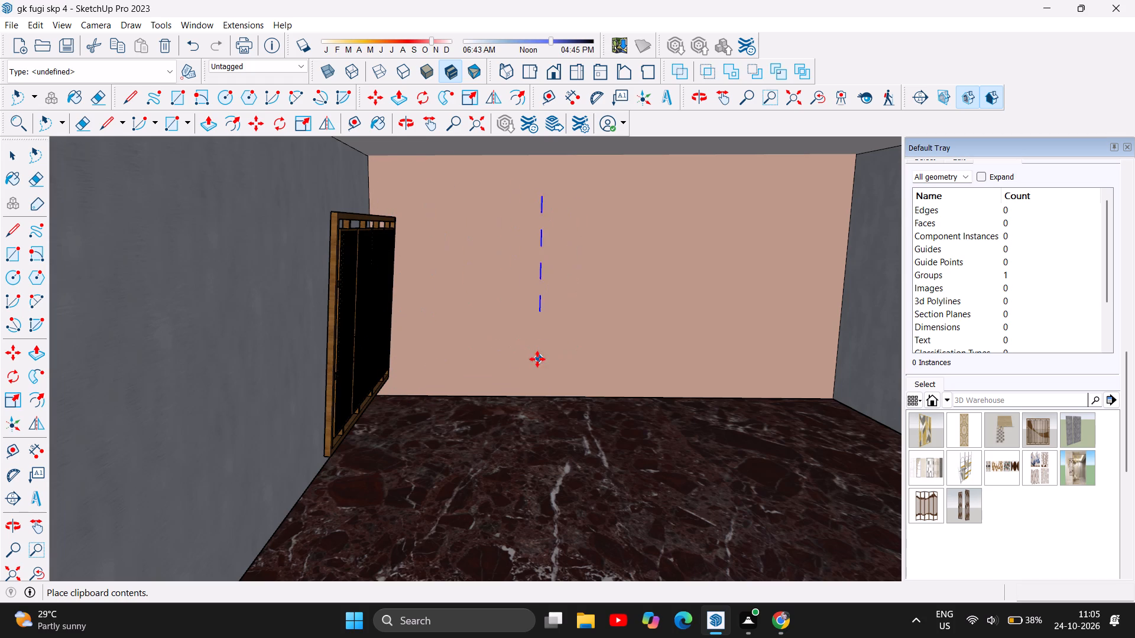
click(619, 406)
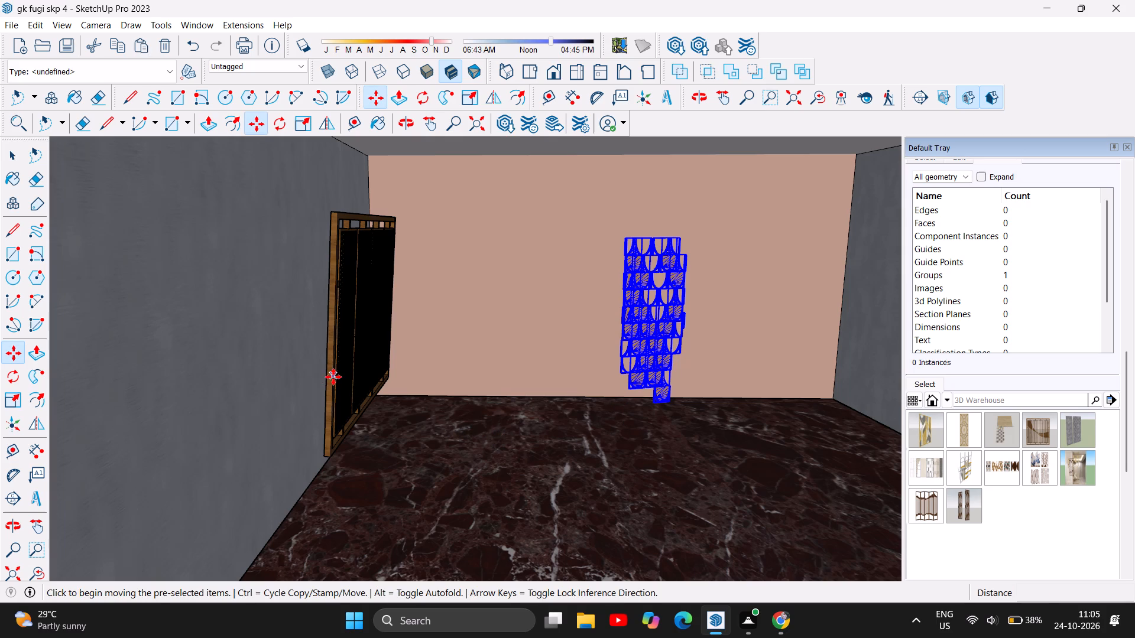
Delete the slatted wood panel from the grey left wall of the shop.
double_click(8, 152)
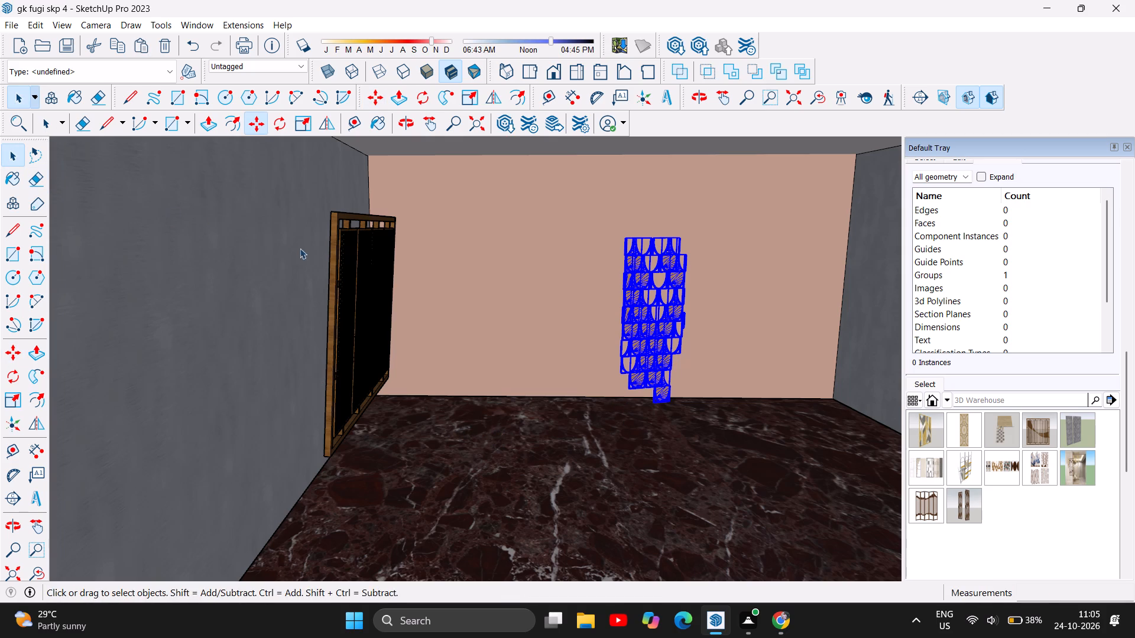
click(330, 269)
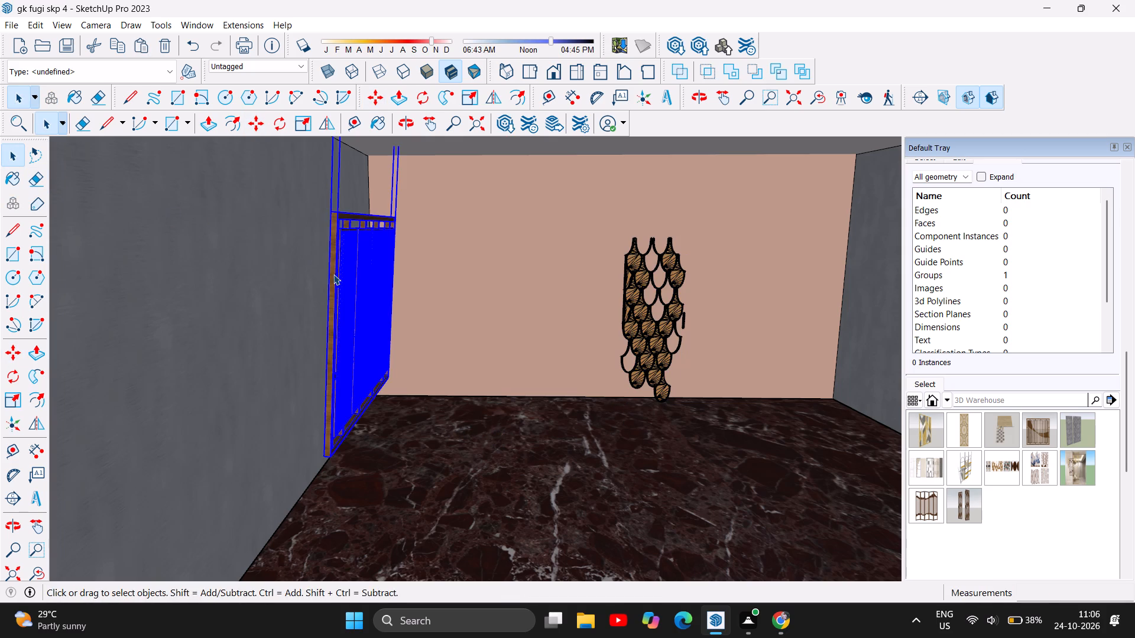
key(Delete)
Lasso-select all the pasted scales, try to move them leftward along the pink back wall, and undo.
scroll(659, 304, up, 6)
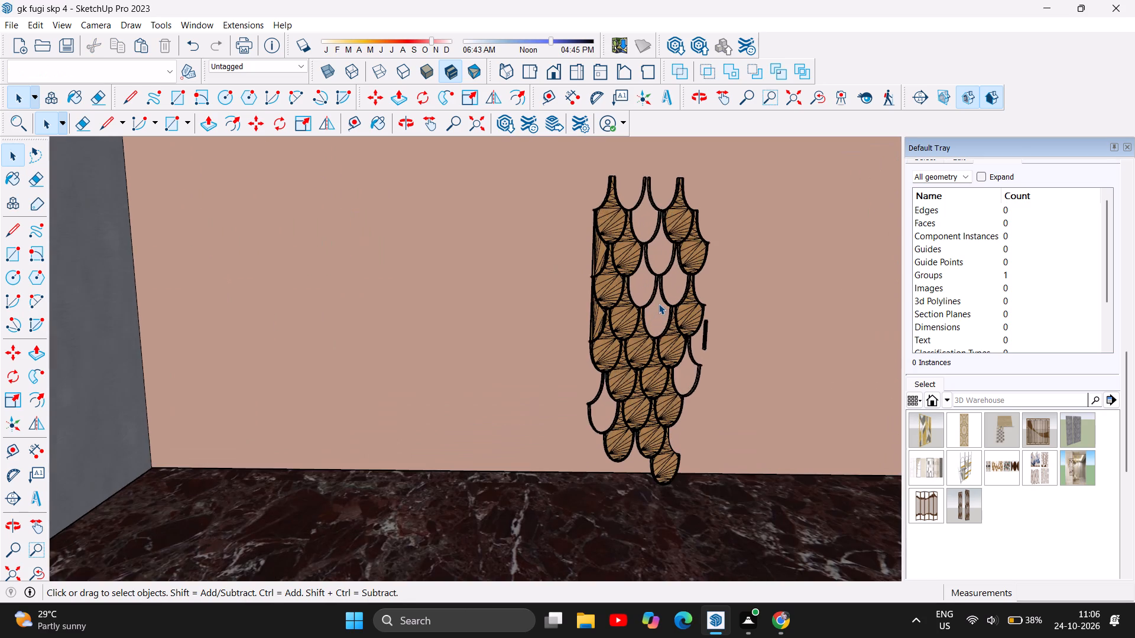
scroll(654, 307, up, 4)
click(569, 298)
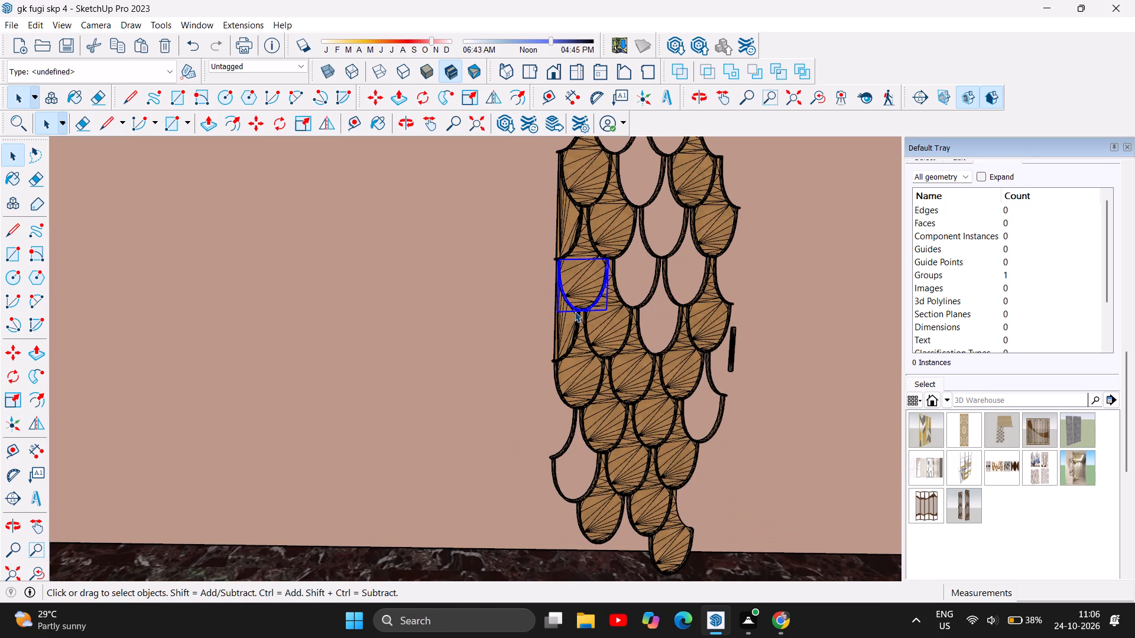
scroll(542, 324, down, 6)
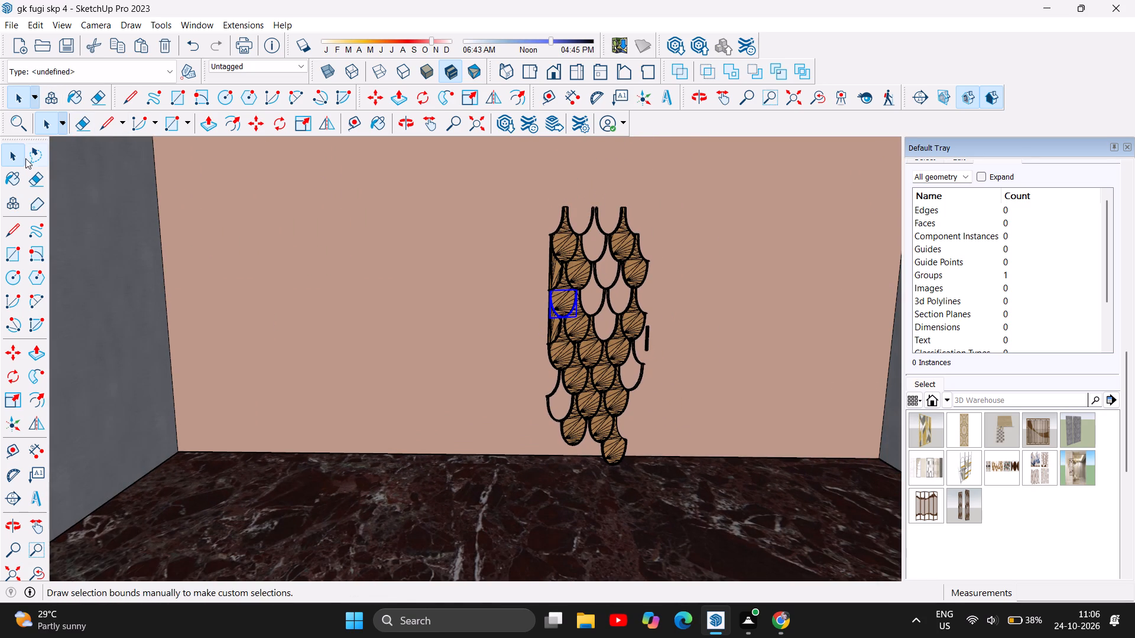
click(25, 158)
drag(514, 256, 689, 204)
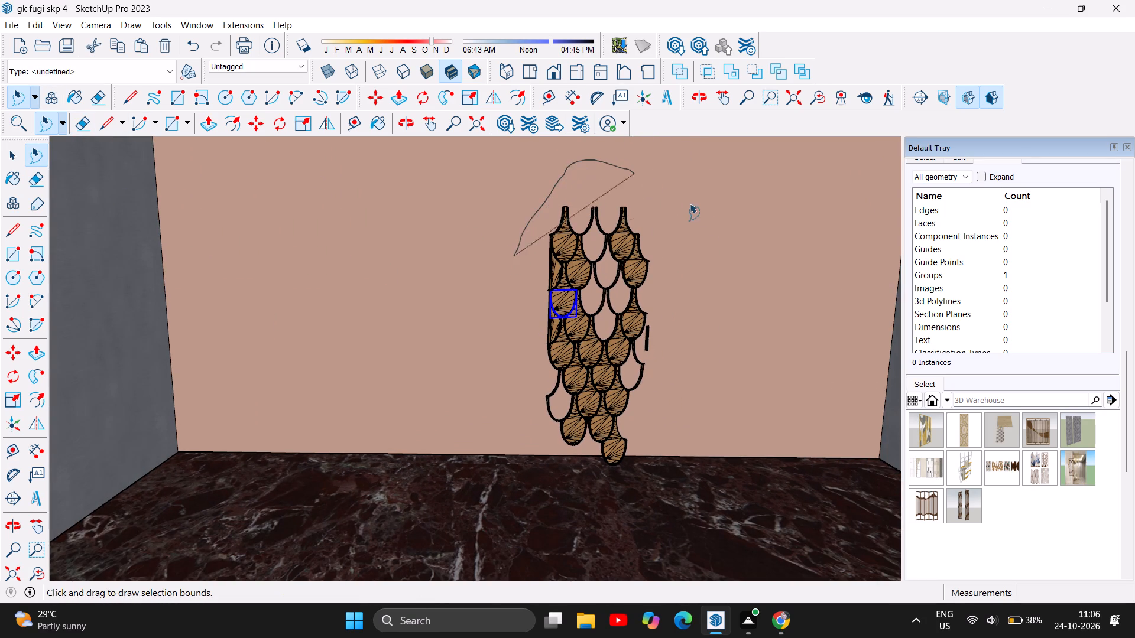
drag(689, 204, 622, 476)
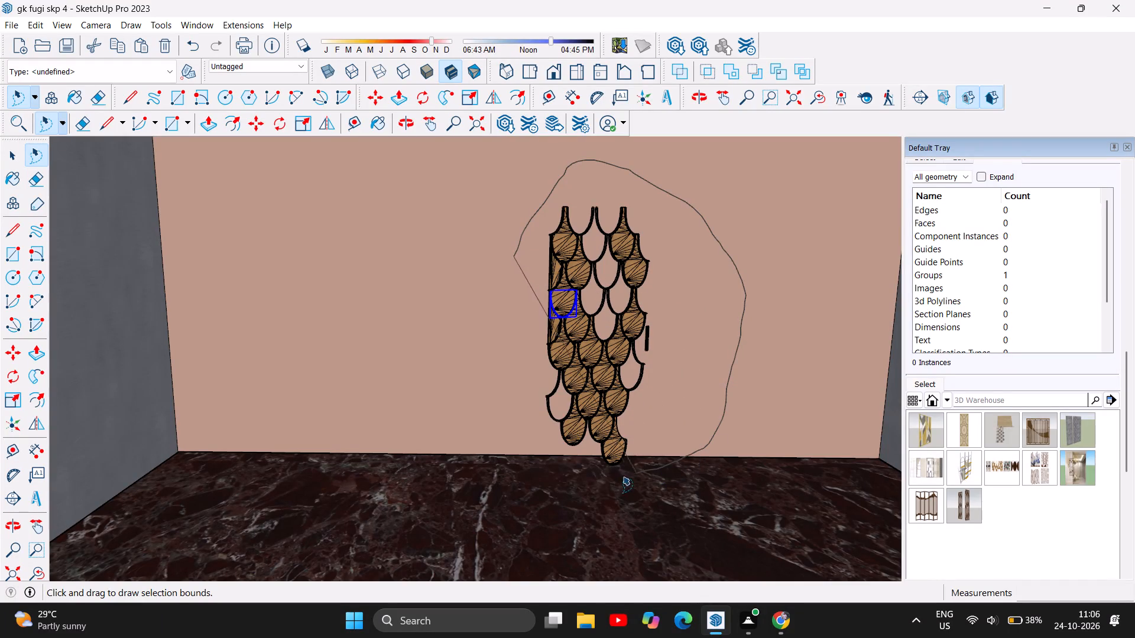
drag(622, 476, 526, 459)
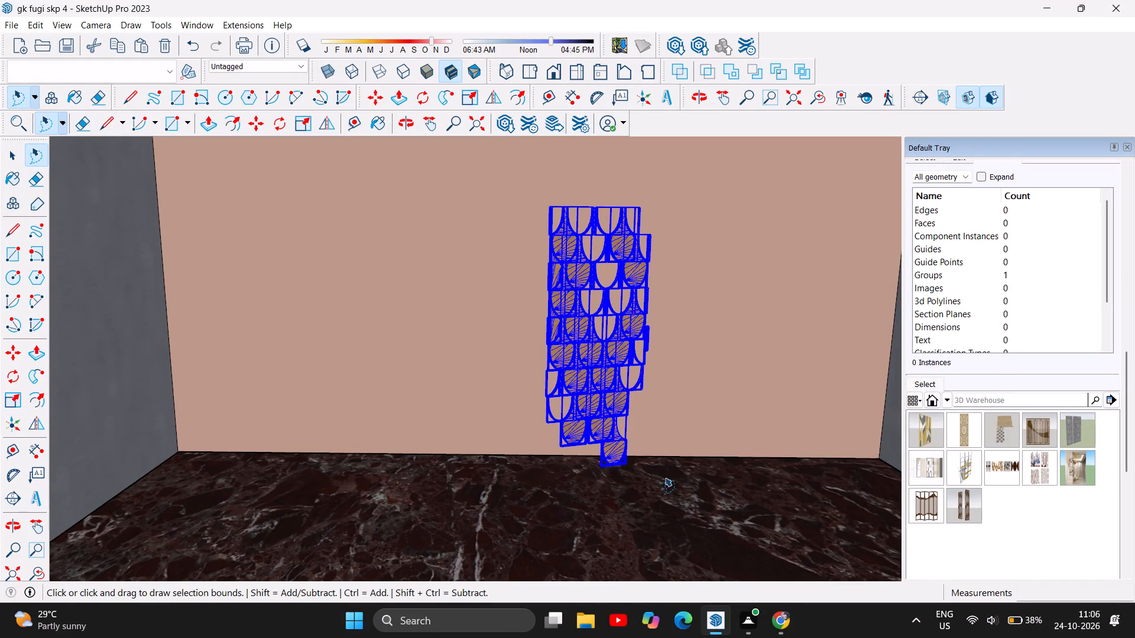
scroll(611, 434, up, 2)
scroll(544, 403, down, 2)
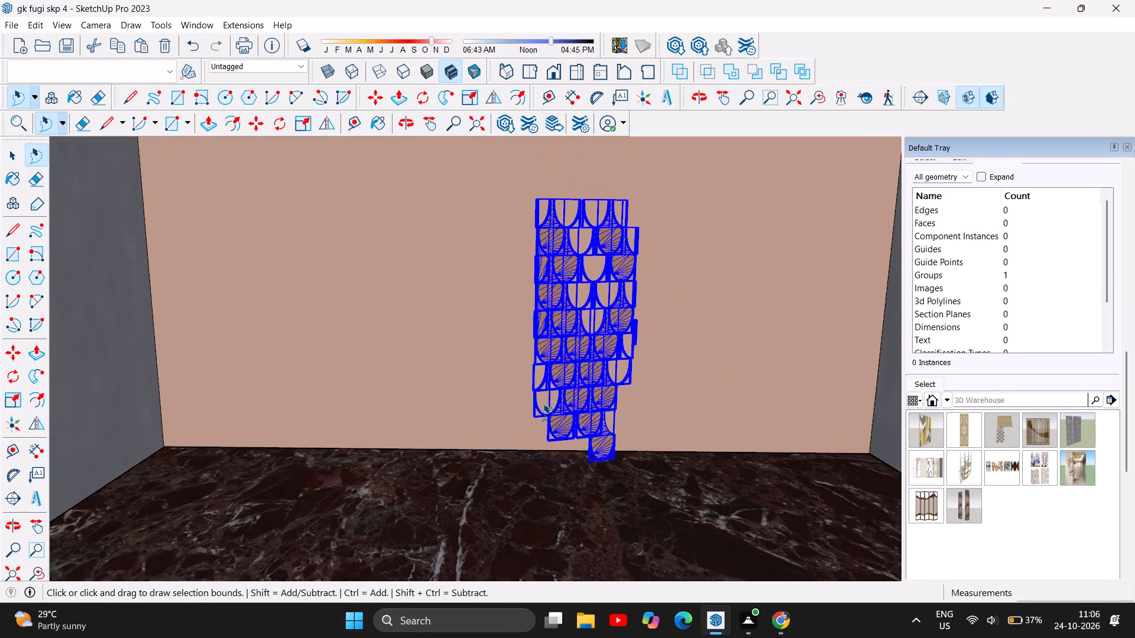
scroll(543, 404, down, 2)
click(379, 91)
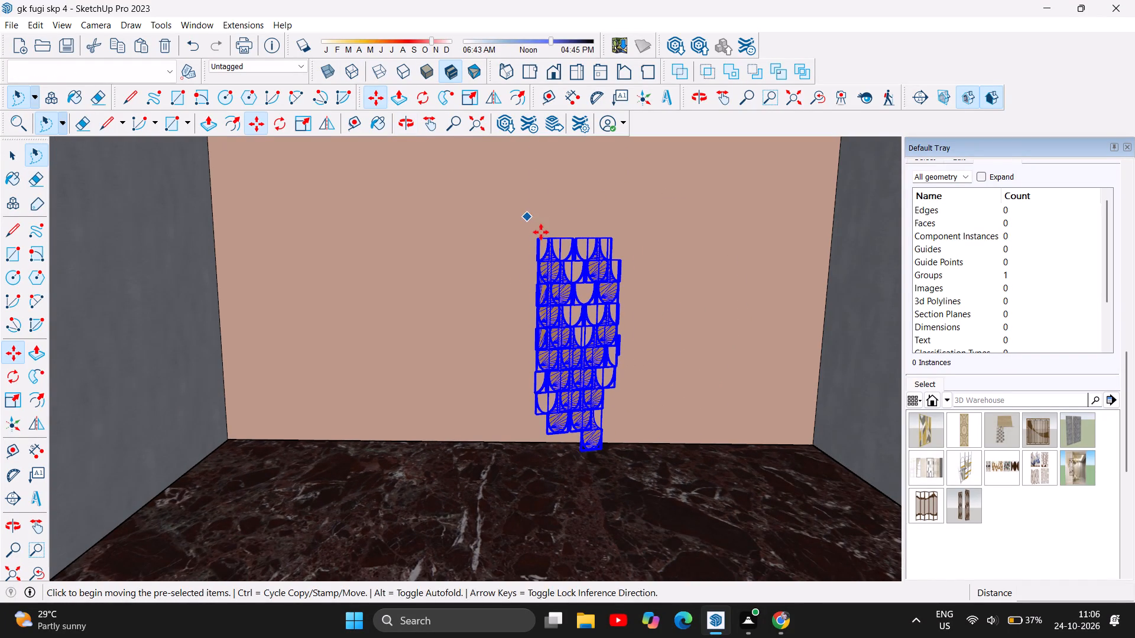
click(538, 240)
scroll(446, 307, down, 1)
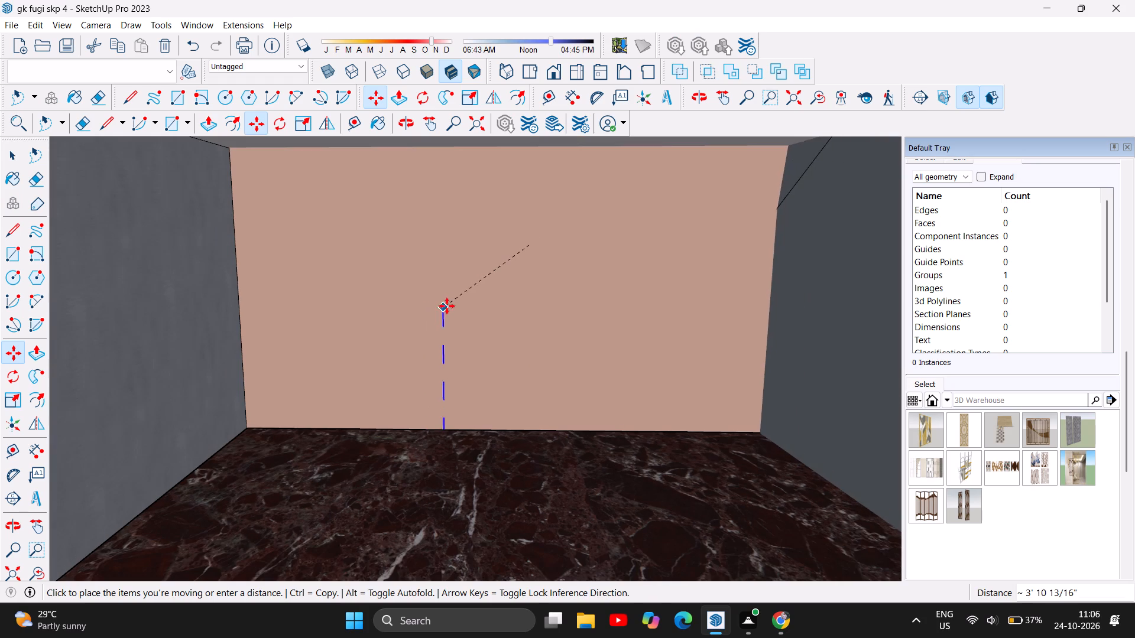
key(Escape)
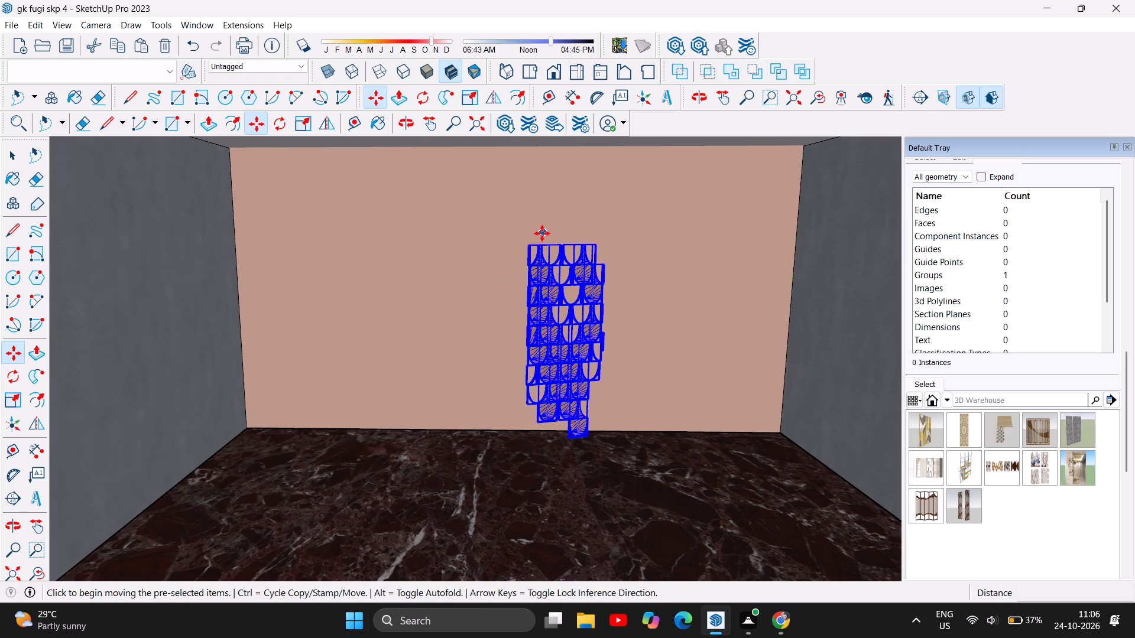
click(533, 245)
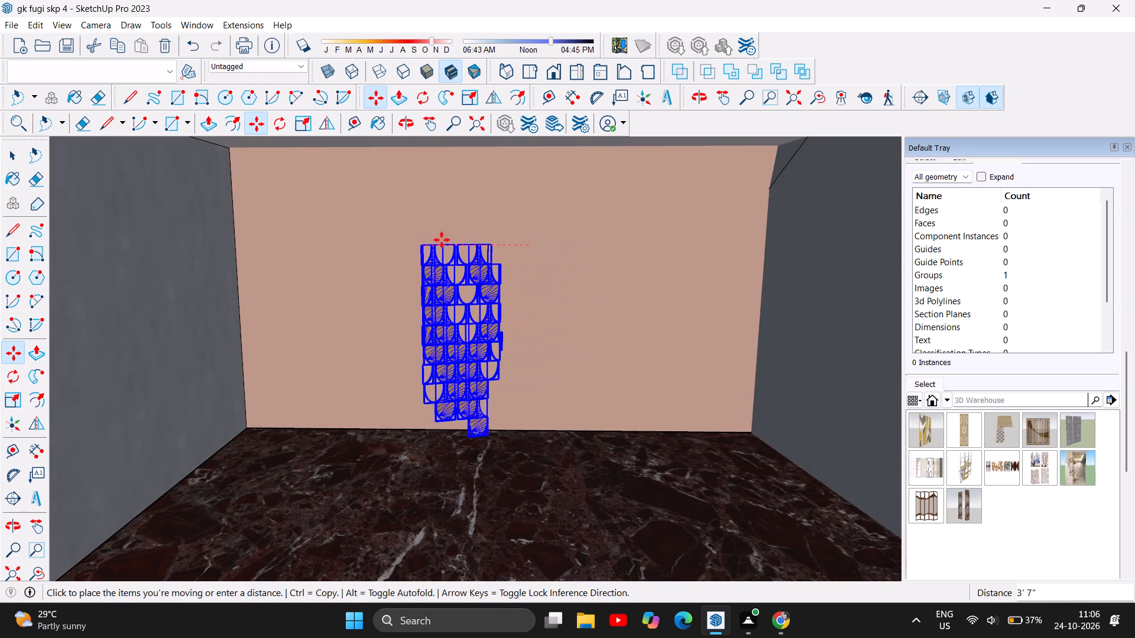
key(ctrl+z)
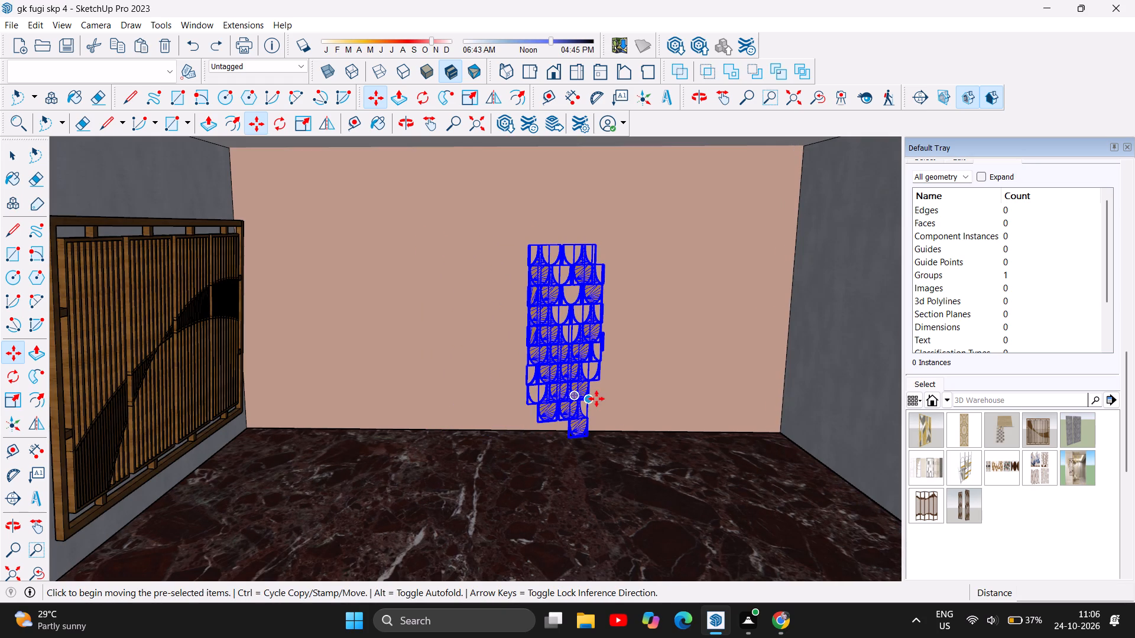
Open the slatted wood panel on the grey left wall for editing and delete its contents.
scroll(596, 399, up, 1)
click(13, 152)
double_click(163, 330)
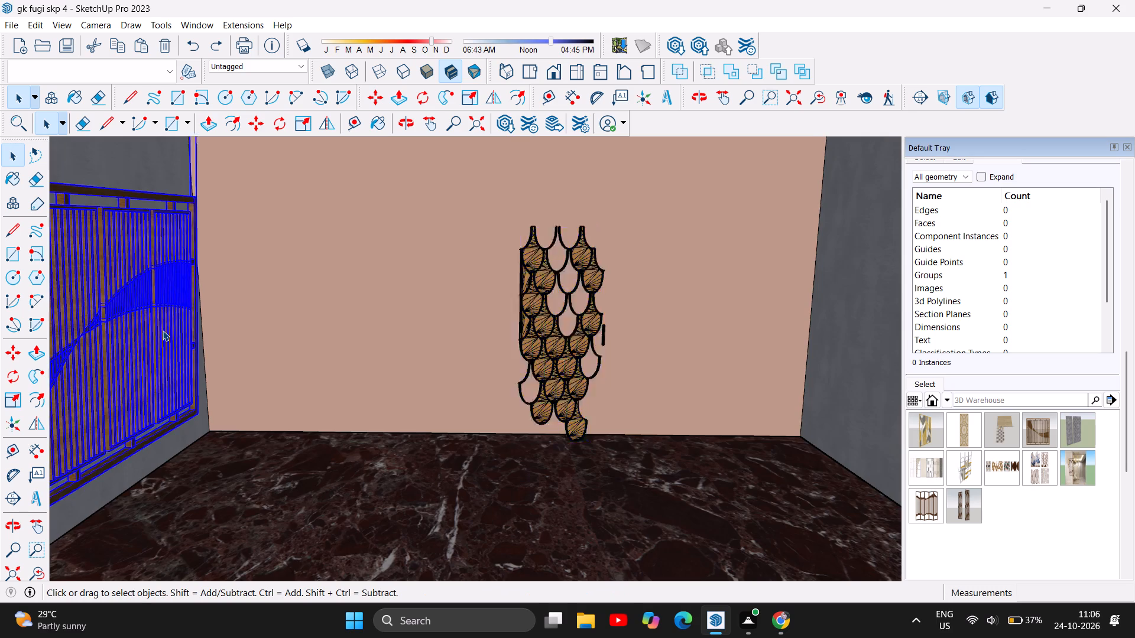
click(115, 337)
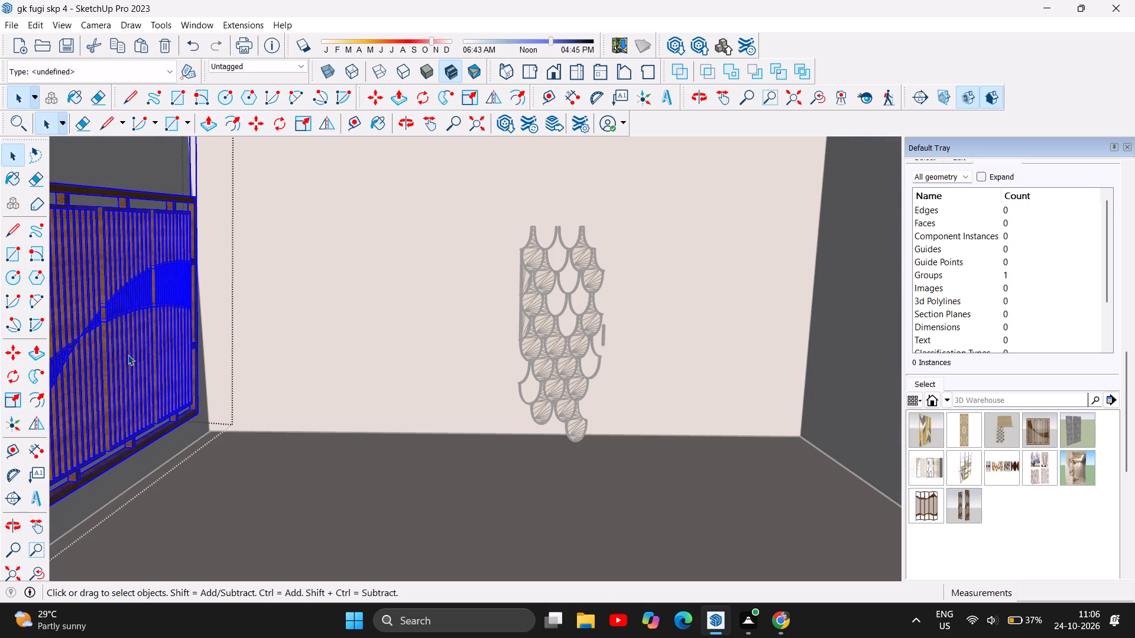
key(Delete)
click(546, 348)
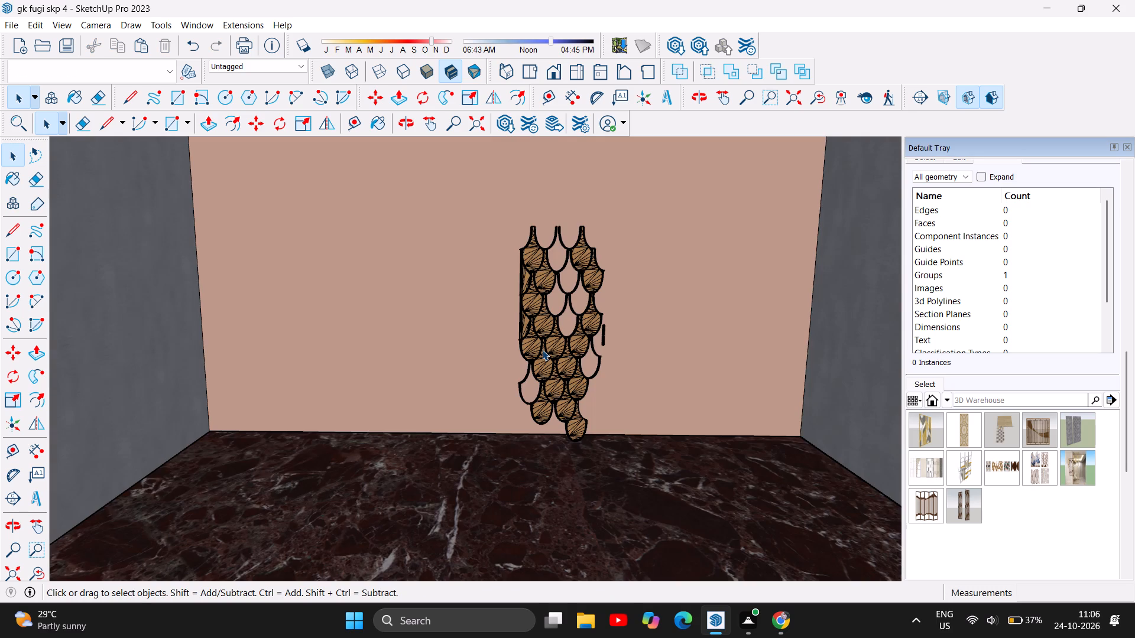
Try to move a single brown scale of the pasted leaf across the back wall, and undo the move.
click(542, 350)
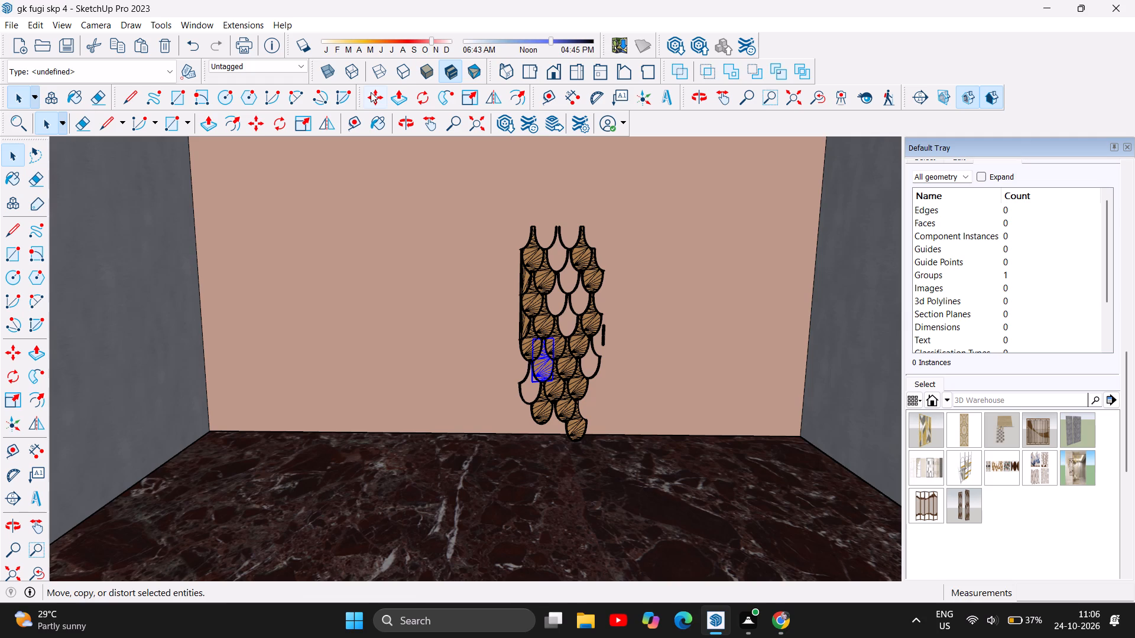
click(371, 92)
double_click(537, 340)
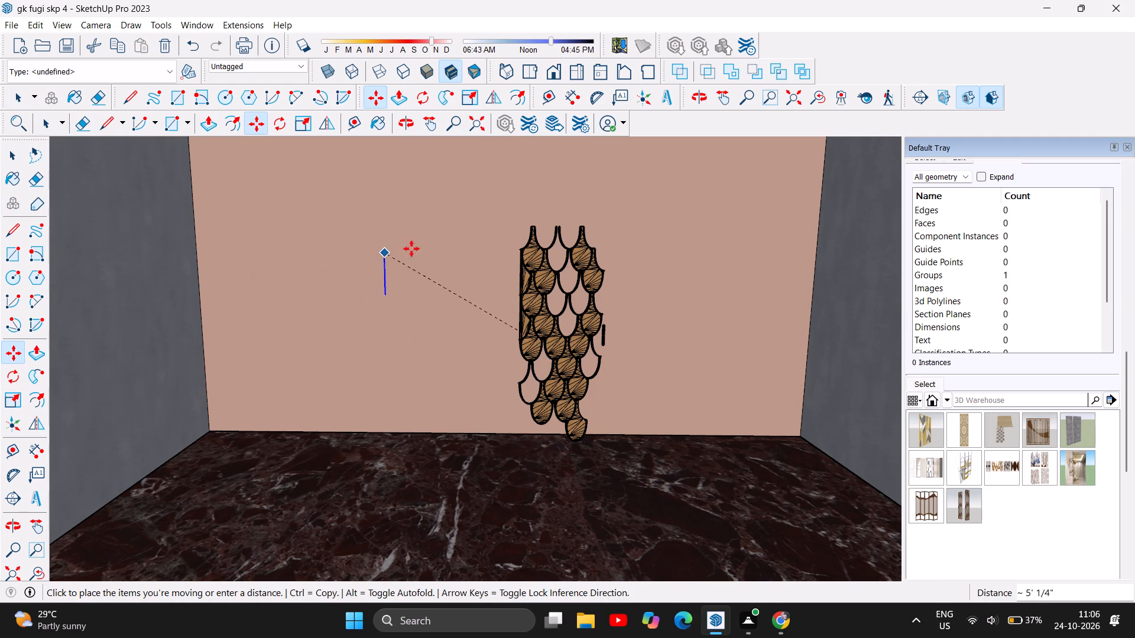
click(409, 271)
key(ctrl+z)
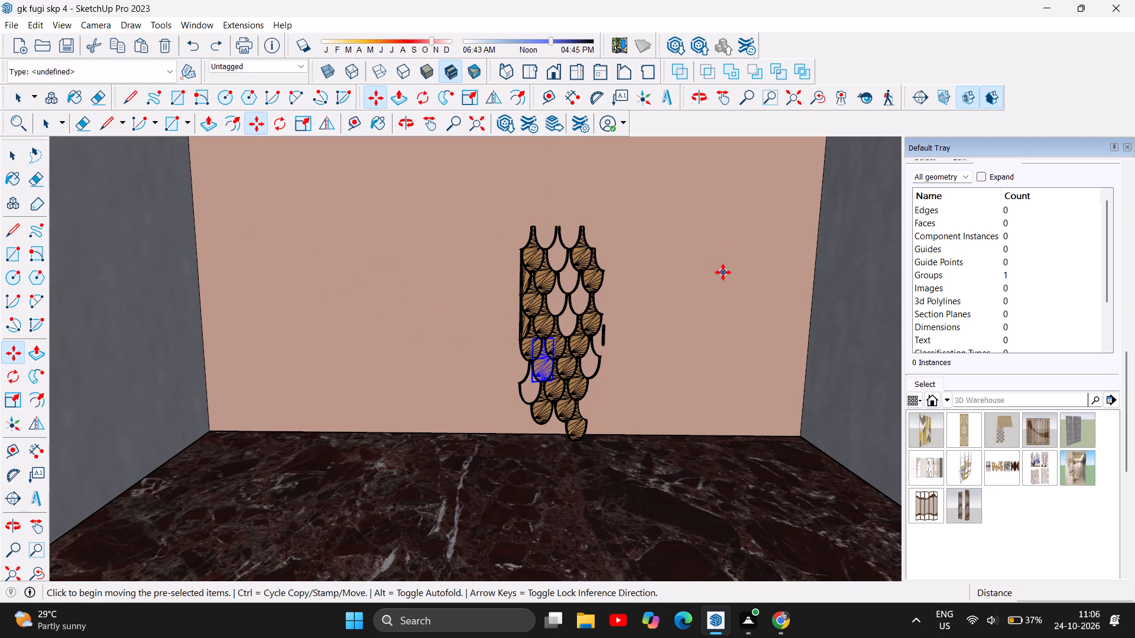
Copy the selected brown scale and paste the copy at the back wall's lower corner beside the grey left wall.
key(ctrl+c)
key(ctrl+v)
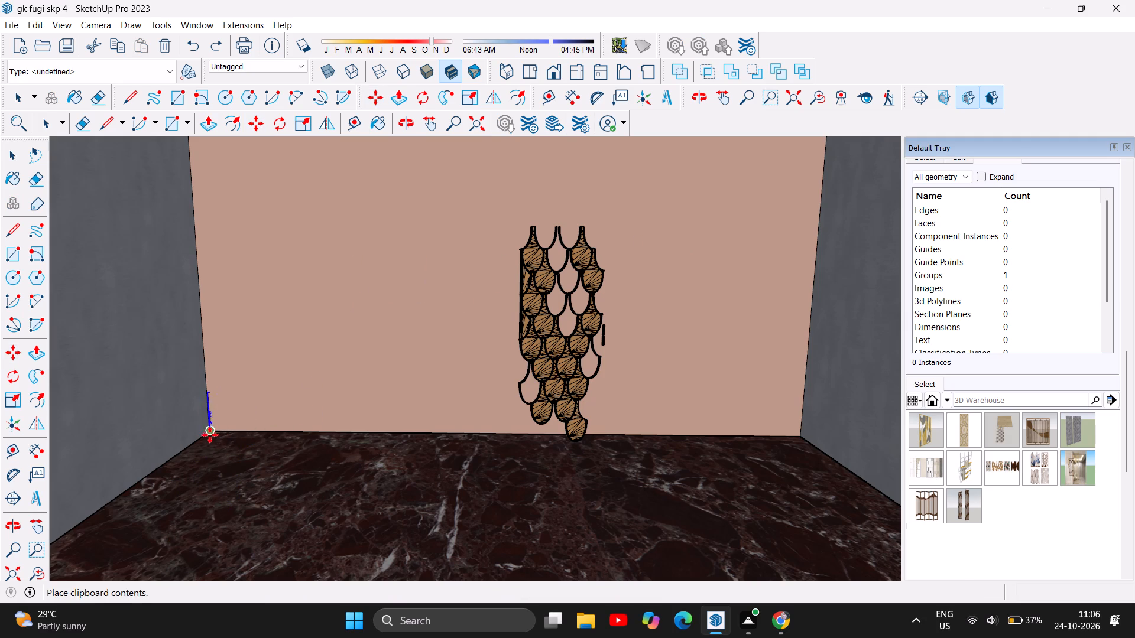
click(205, 435)
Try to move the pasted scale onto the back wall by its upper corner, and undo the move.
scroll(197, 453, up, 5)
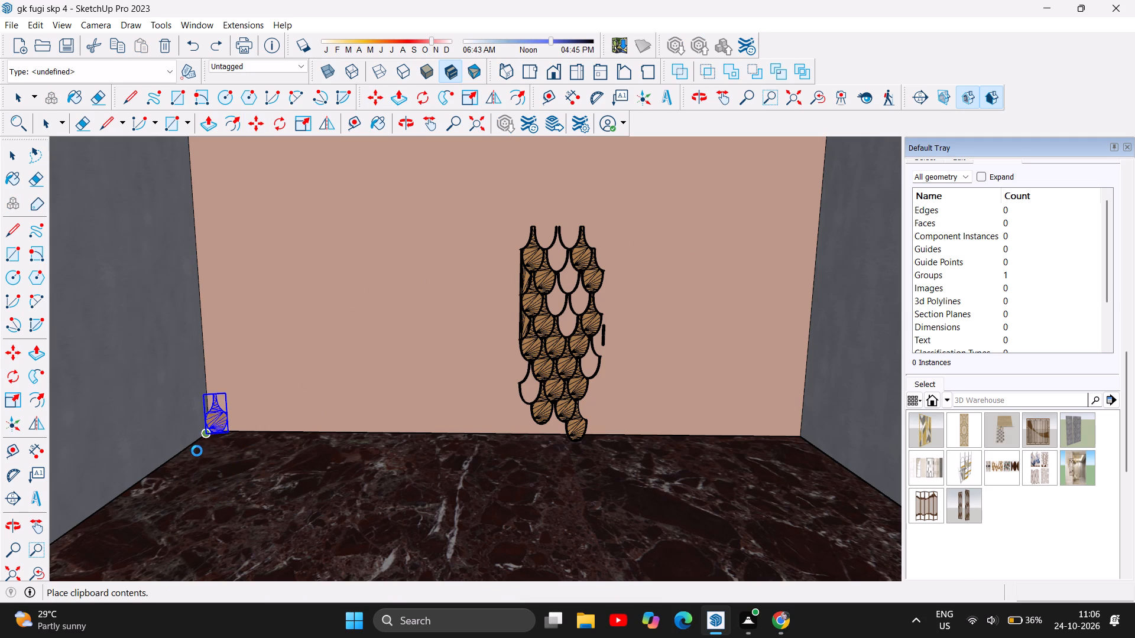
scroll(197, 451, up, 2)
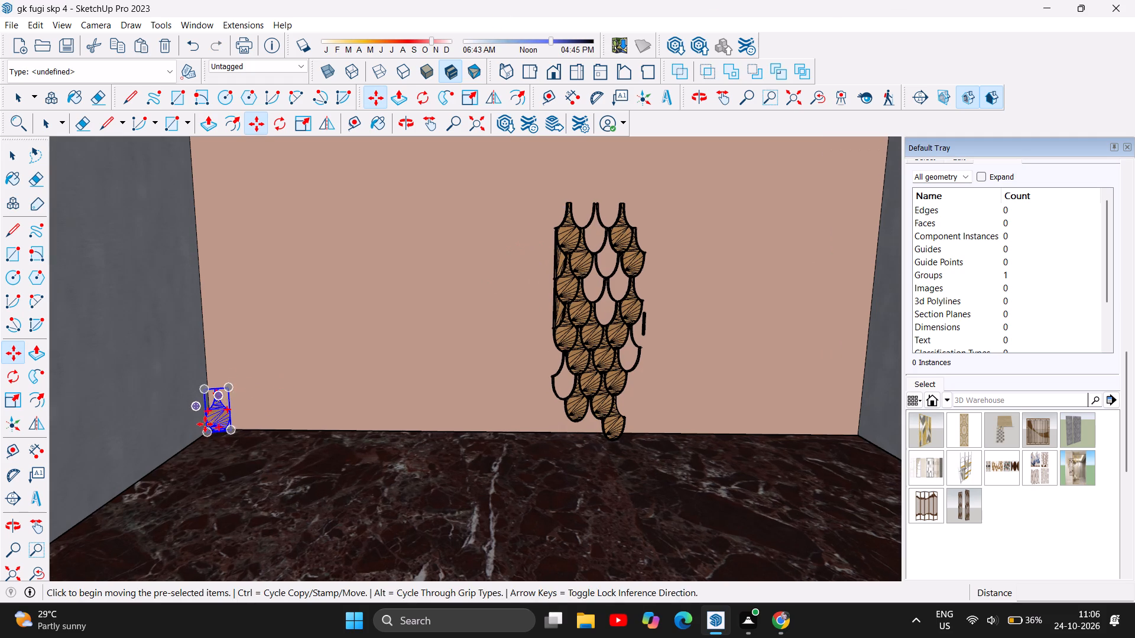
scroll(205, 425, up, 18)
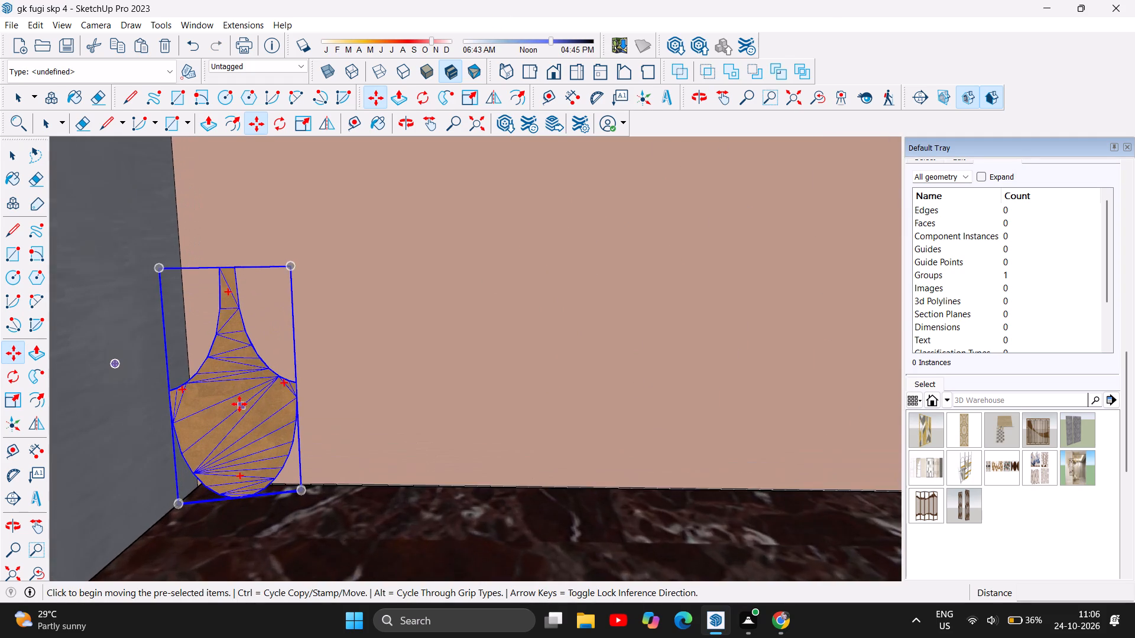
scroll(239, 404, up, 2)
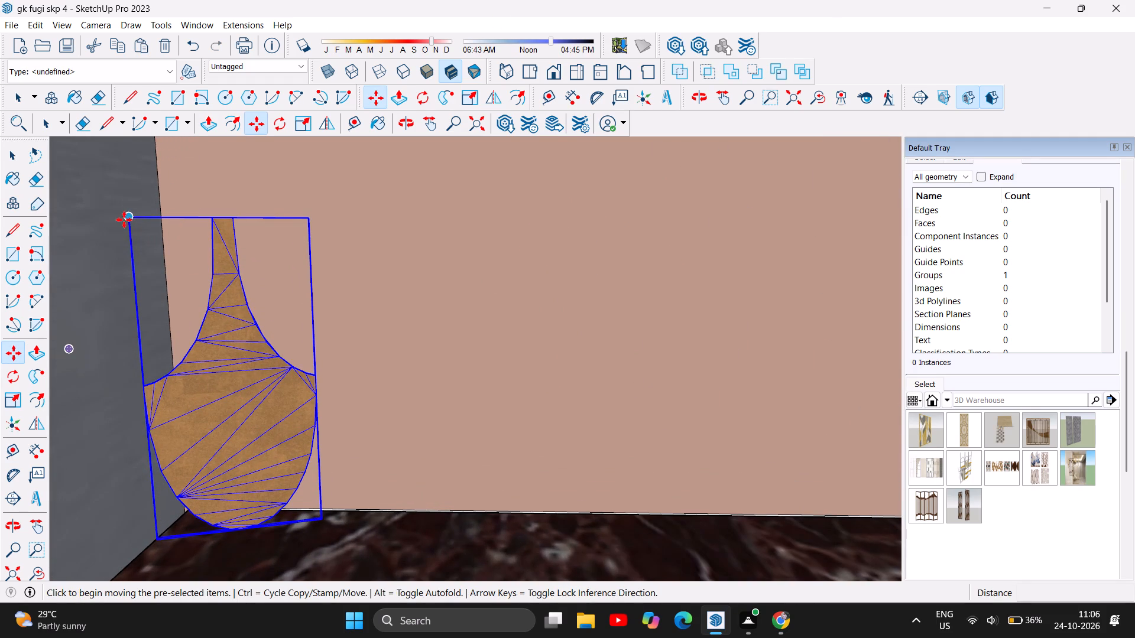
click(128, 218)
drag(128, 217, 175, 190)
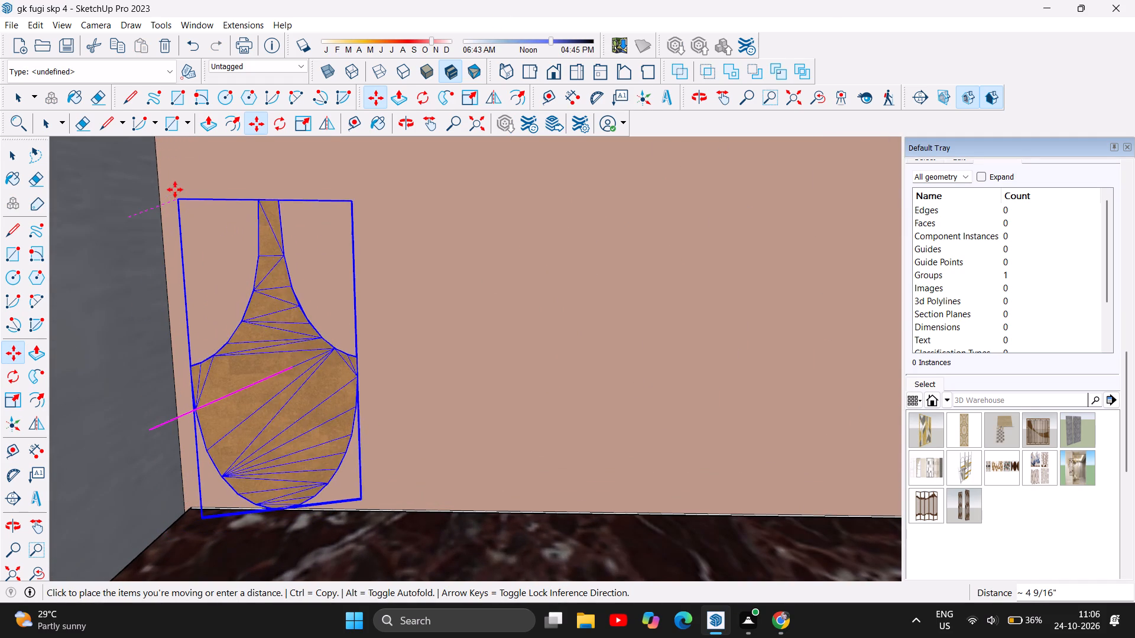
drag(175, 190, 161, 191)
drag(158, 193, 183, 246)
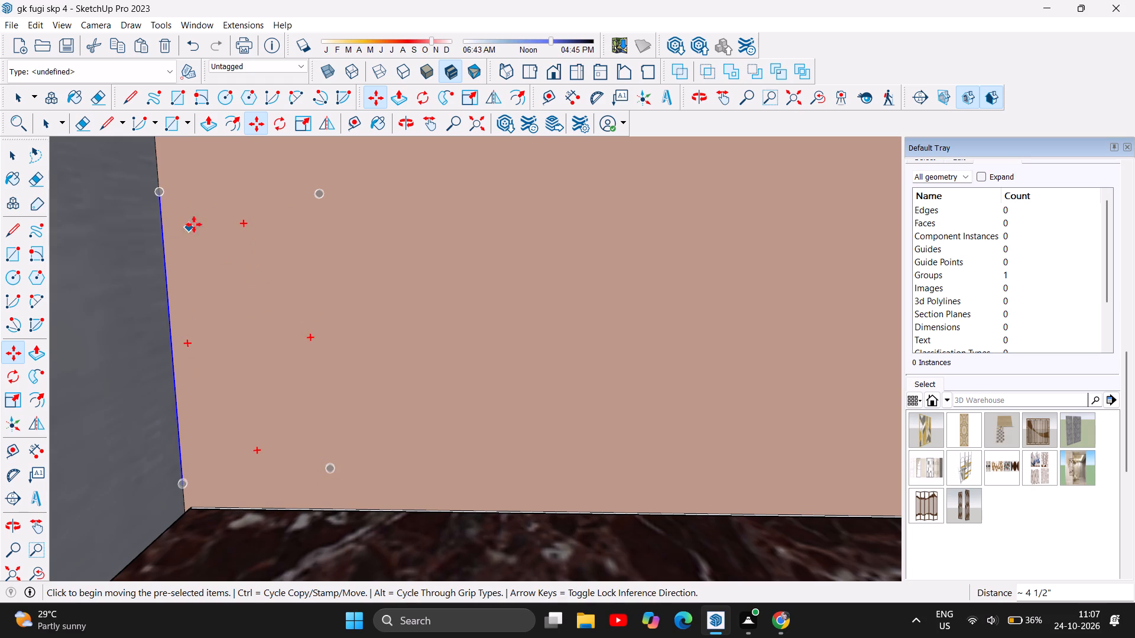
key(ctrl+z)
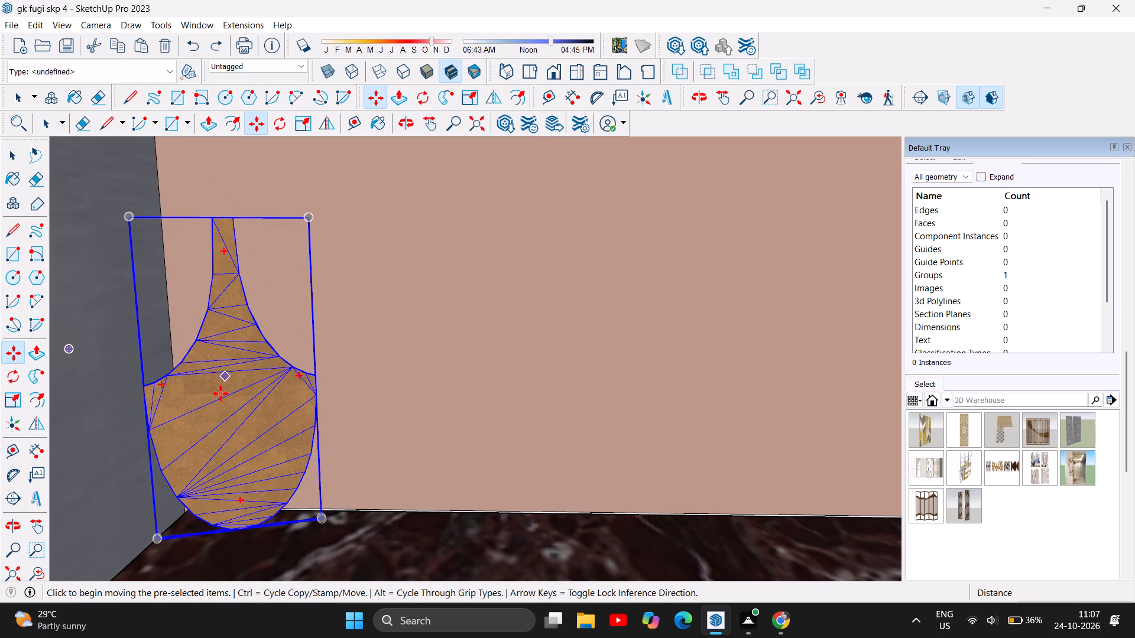
Move the pasted scale about 2 9/16" upward, clear of the marble floor at the wall corner.
click(375, 98)
drag(215, 468, 251, 408)
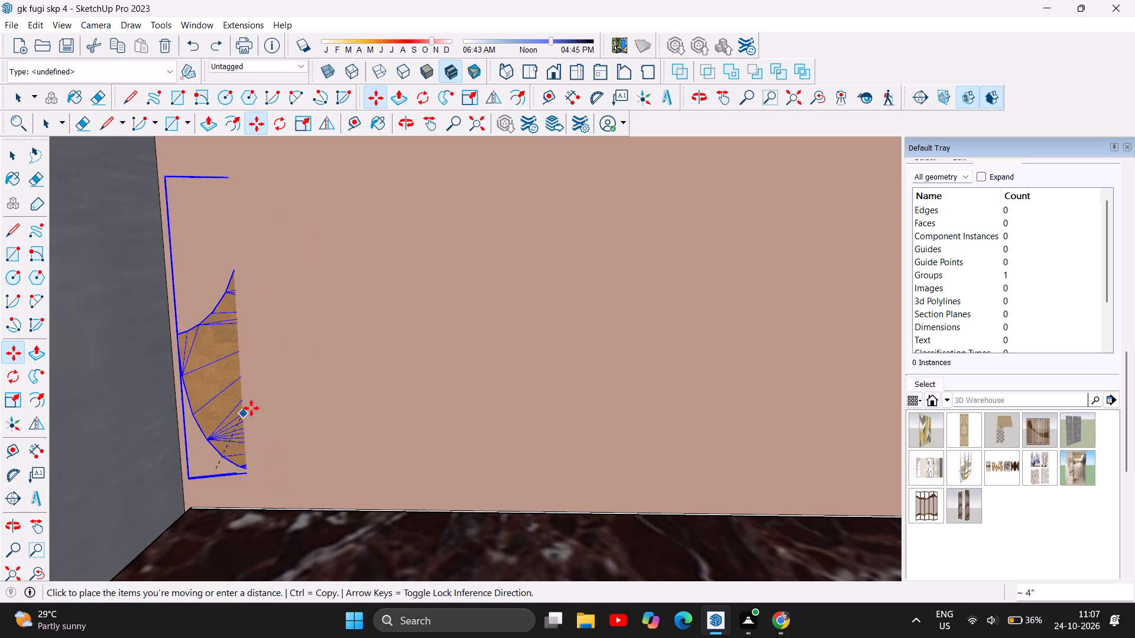
drag(251, 408, 396, 394)
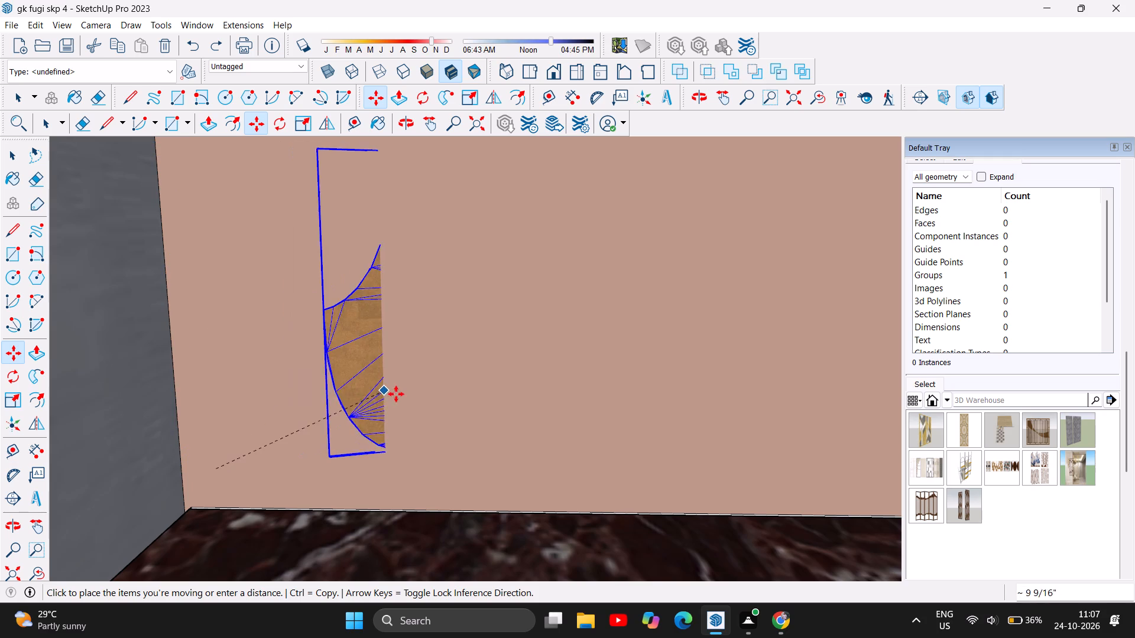
drag(396, 394, 210, 425)
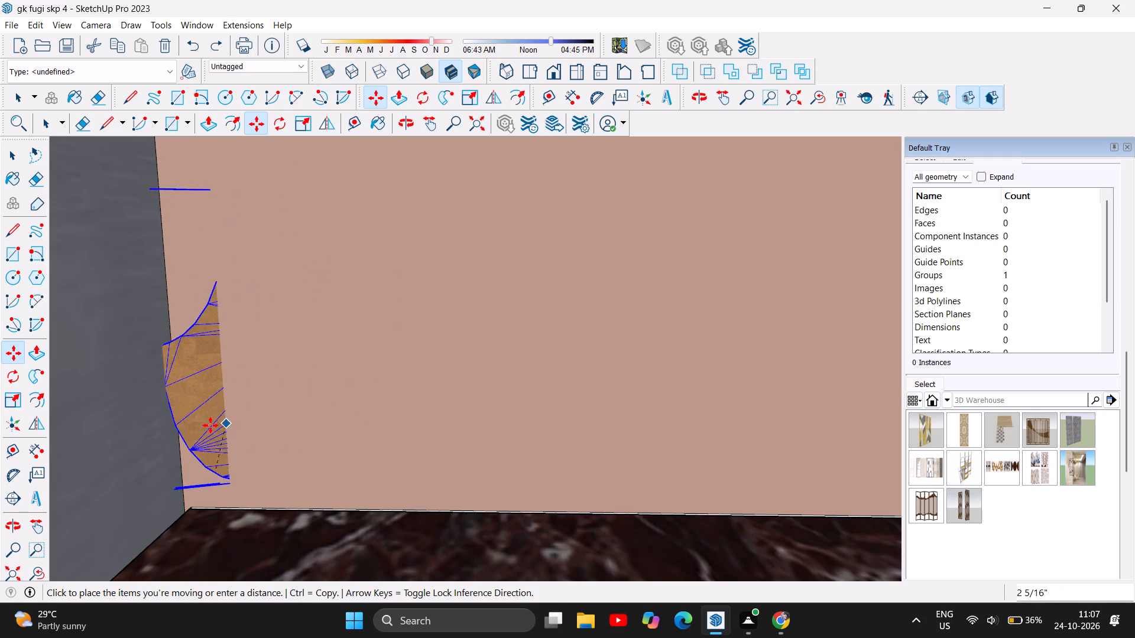
drag(210, 425, 210, 421)
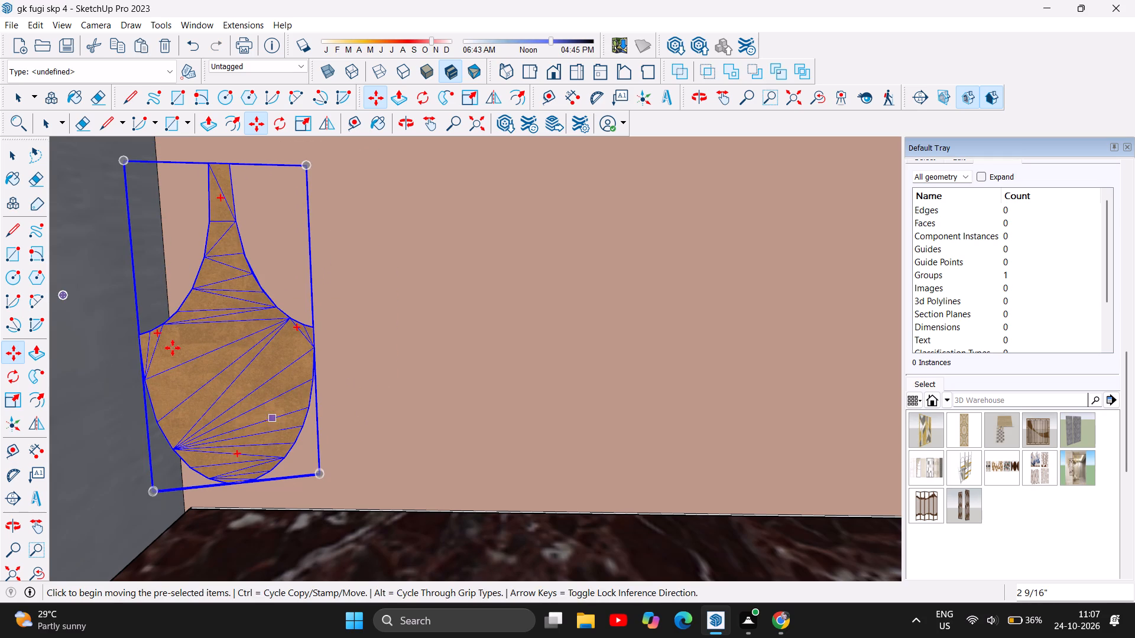
Scale the pasted brown scale down uniformly to 0.60 from its upper corner near the grey wall.
click(410, 126)
drag(517, 313, 489, 324)
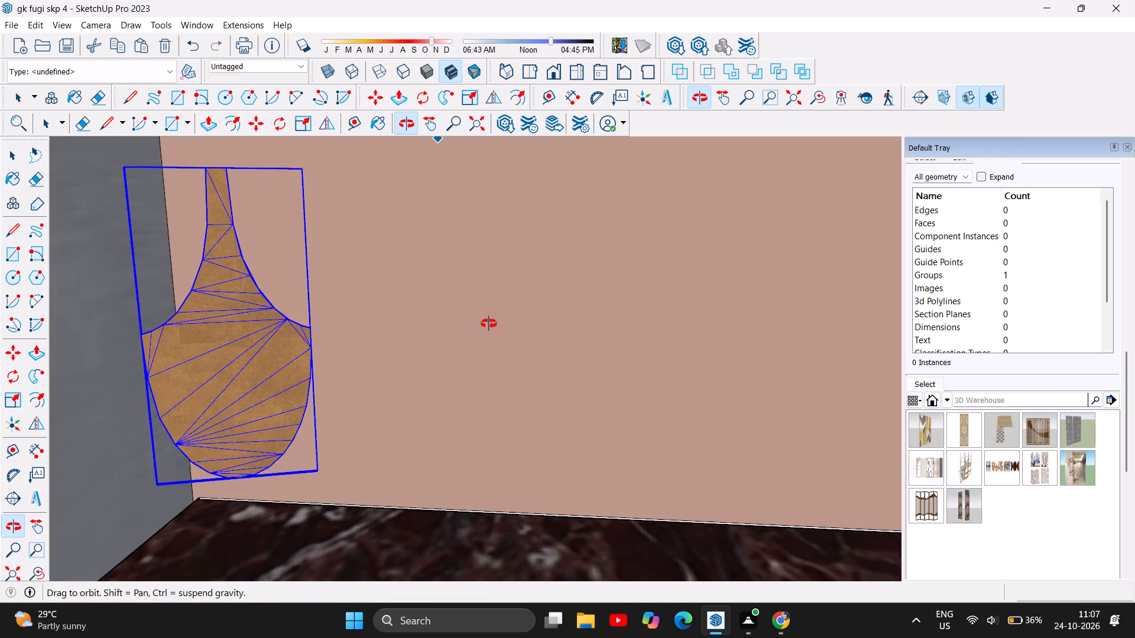
drag(489, 324, 229, 373)
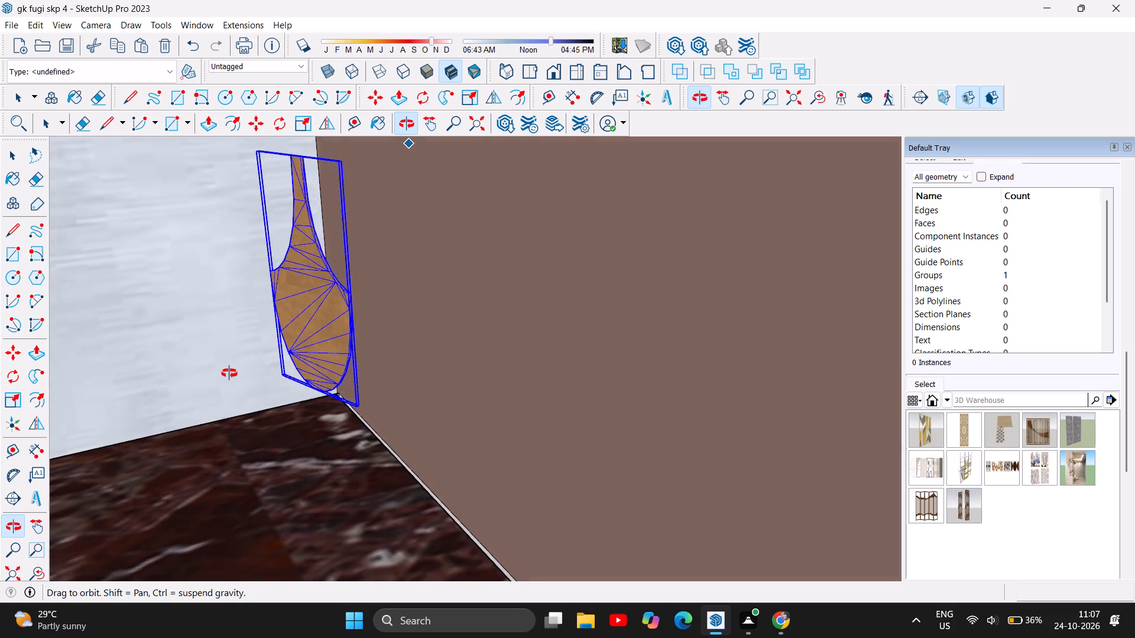
drag(229, 373, 527, 341)
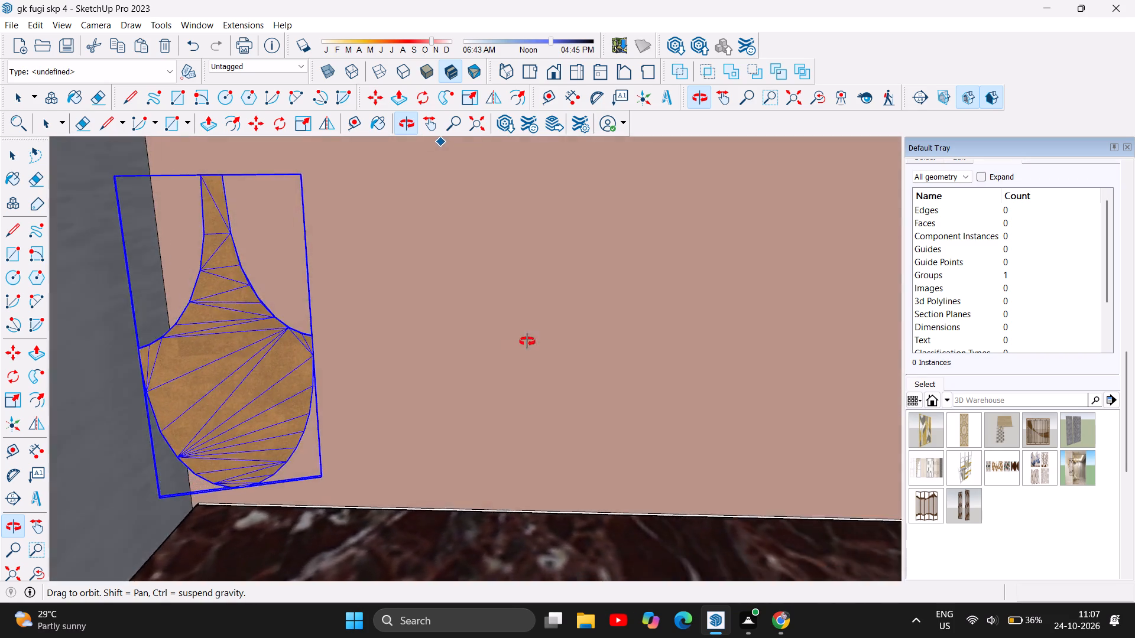
drag(527, 341, 586, 380)
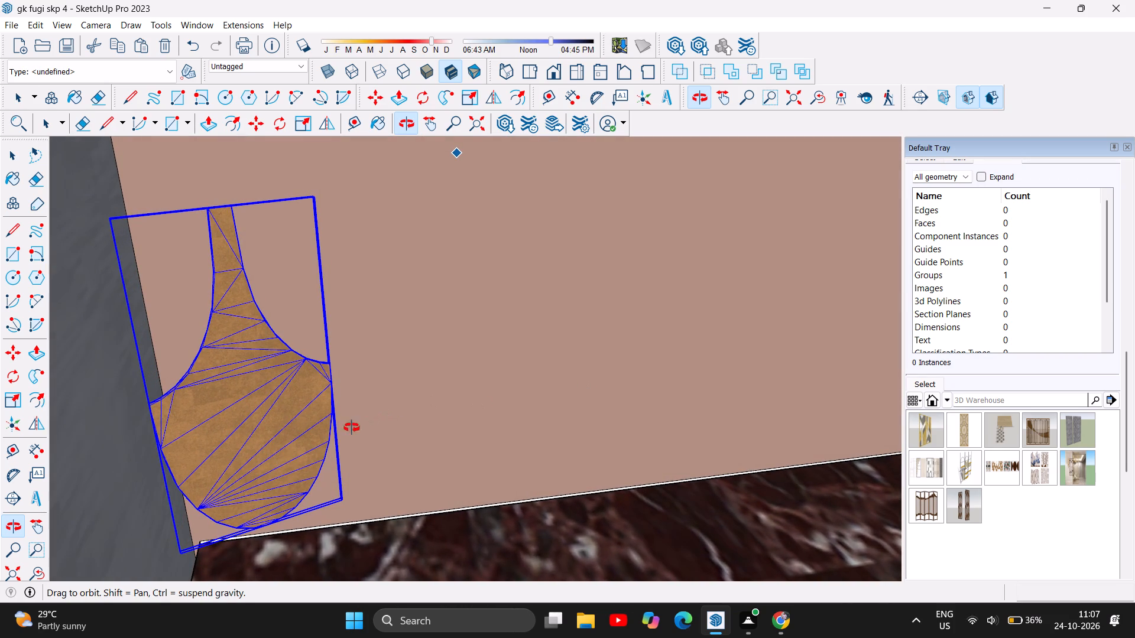
click(11, 358)
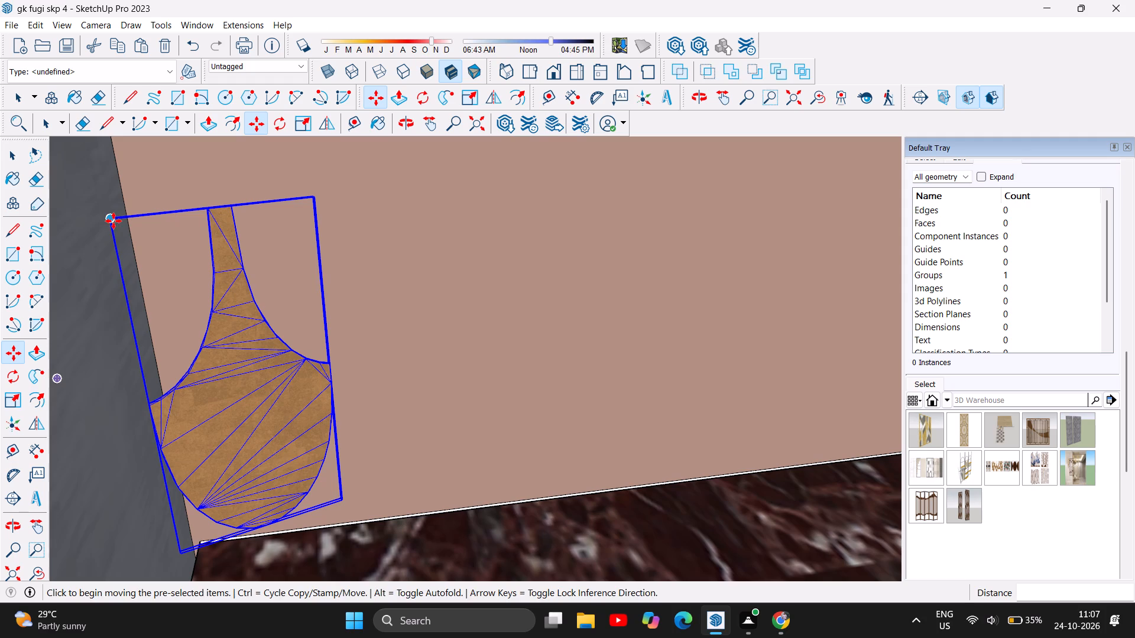
click(5, 400)
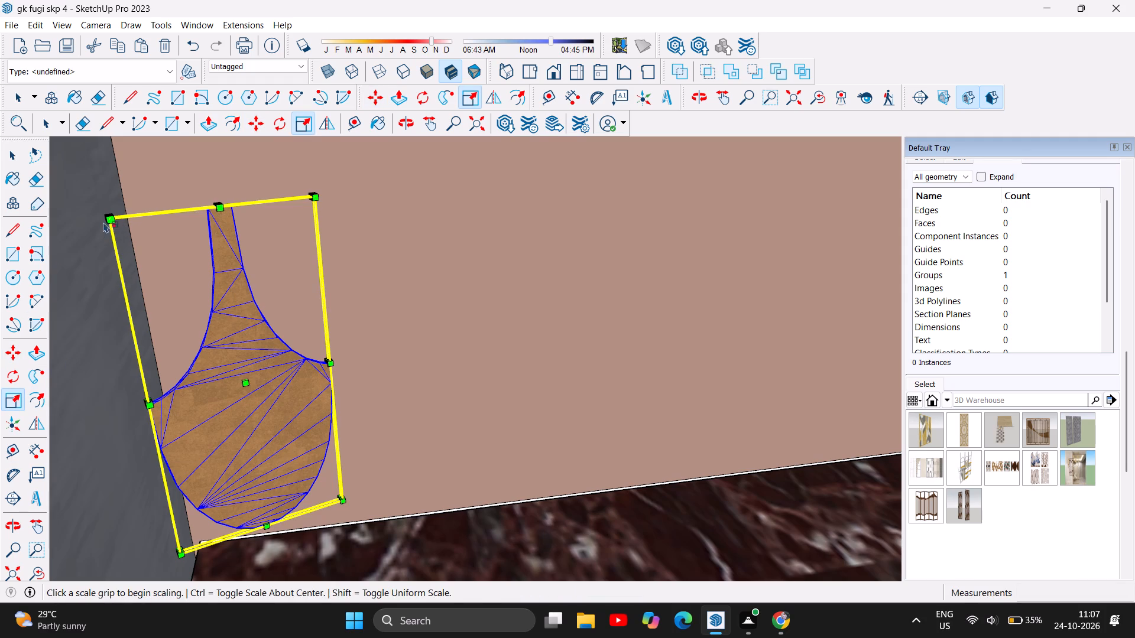
drag(107, 220, 244, 336)
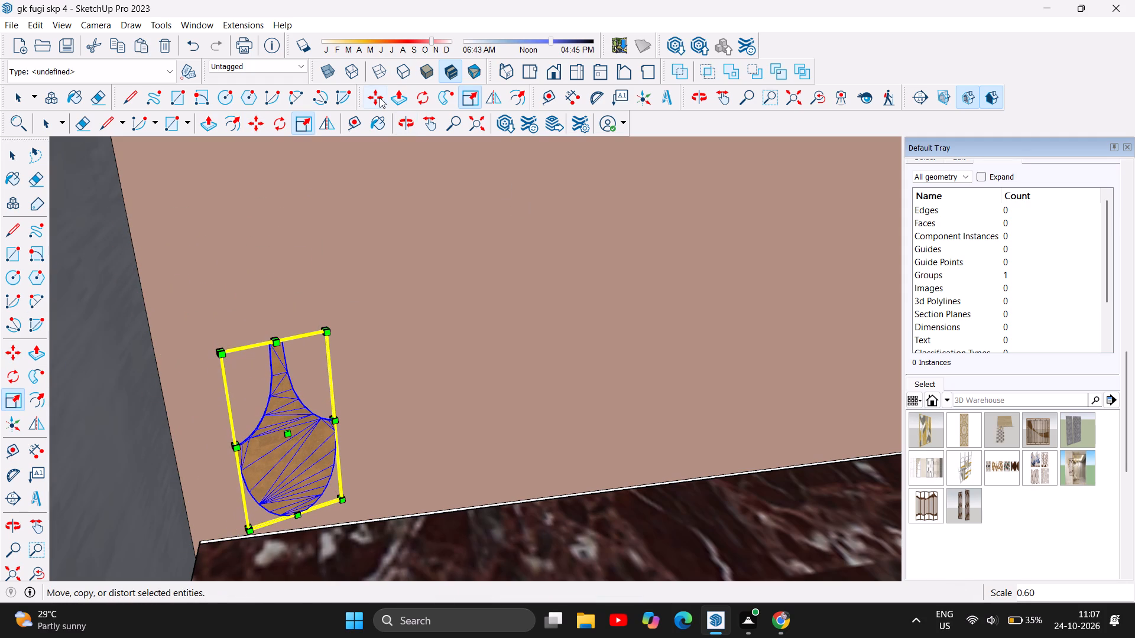
Rotate the reduced scale 15 degrees clockwise about its centre in the plane of the back wall.
click(417, 96)
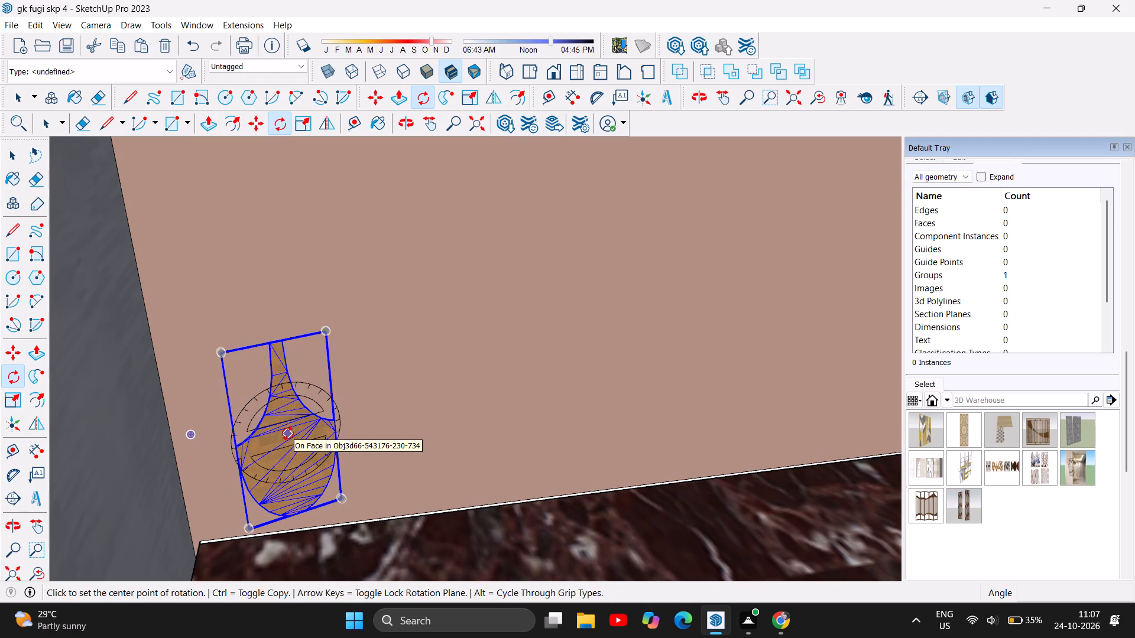
click(288, 434)
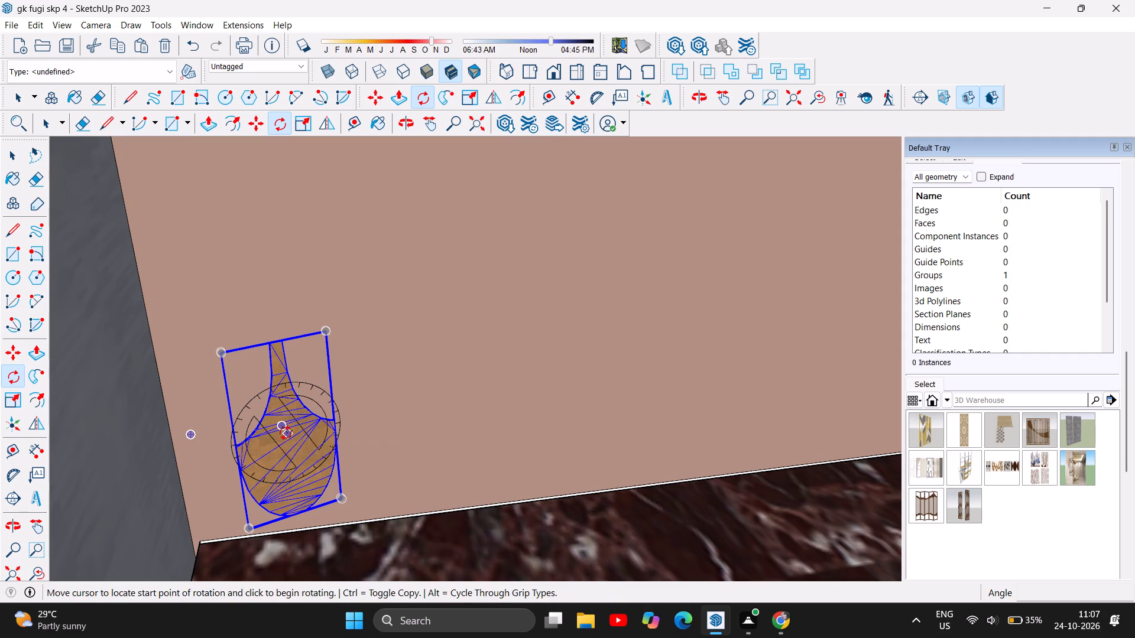
click(286, 433)
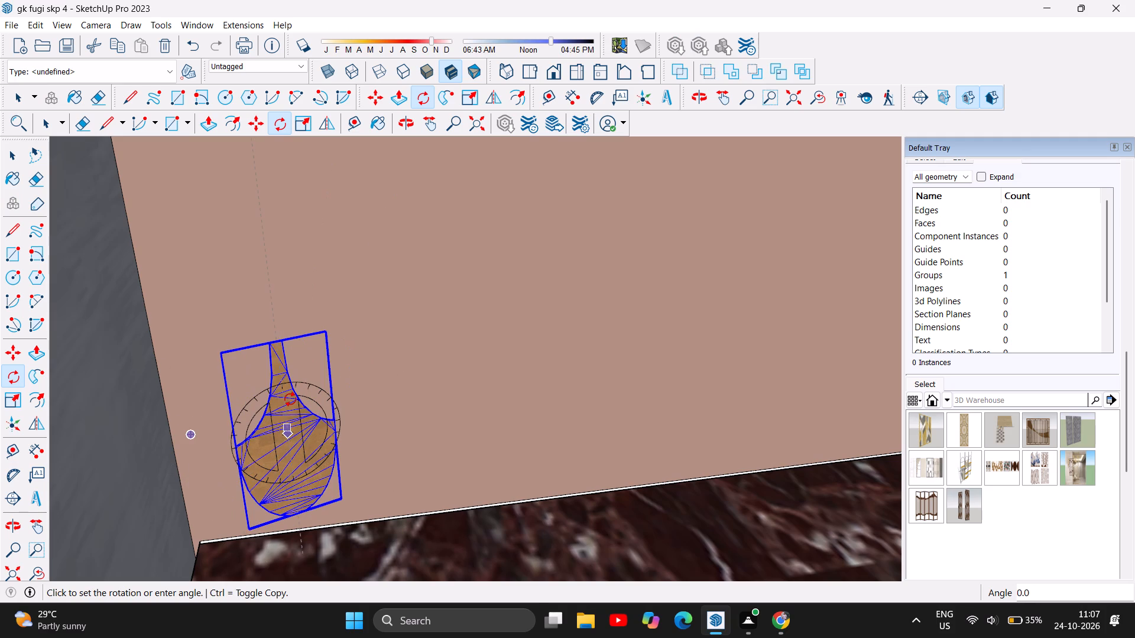
click(296, 397)
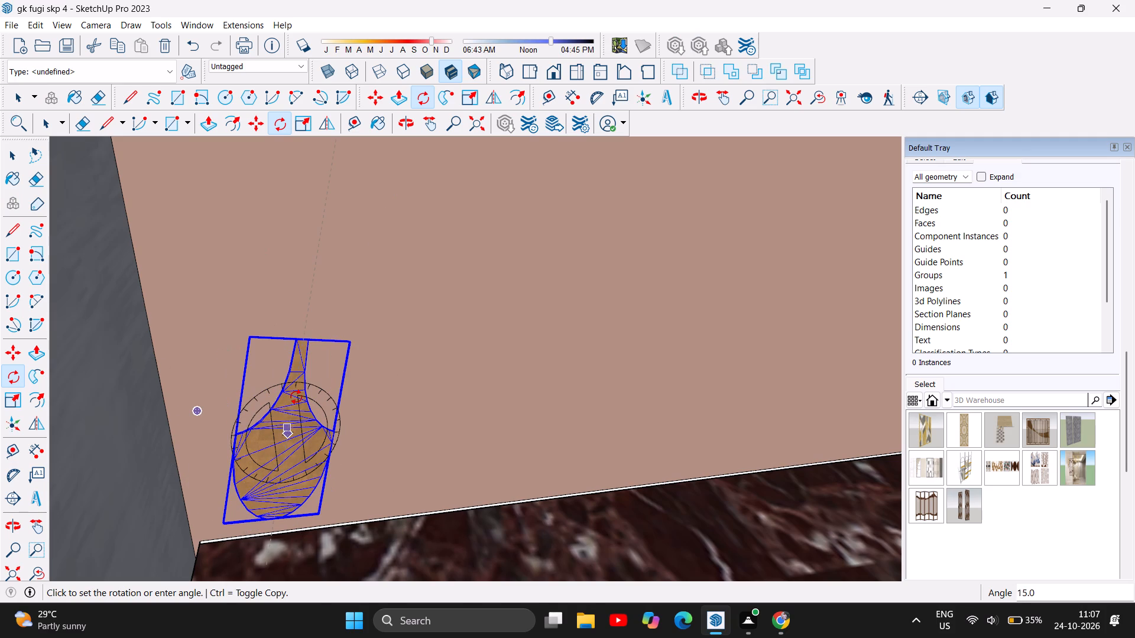
Rotate the scale back about 7.4 degrees around its upper-left corner so it stands upright.
scroll(286, 483, up, 4)
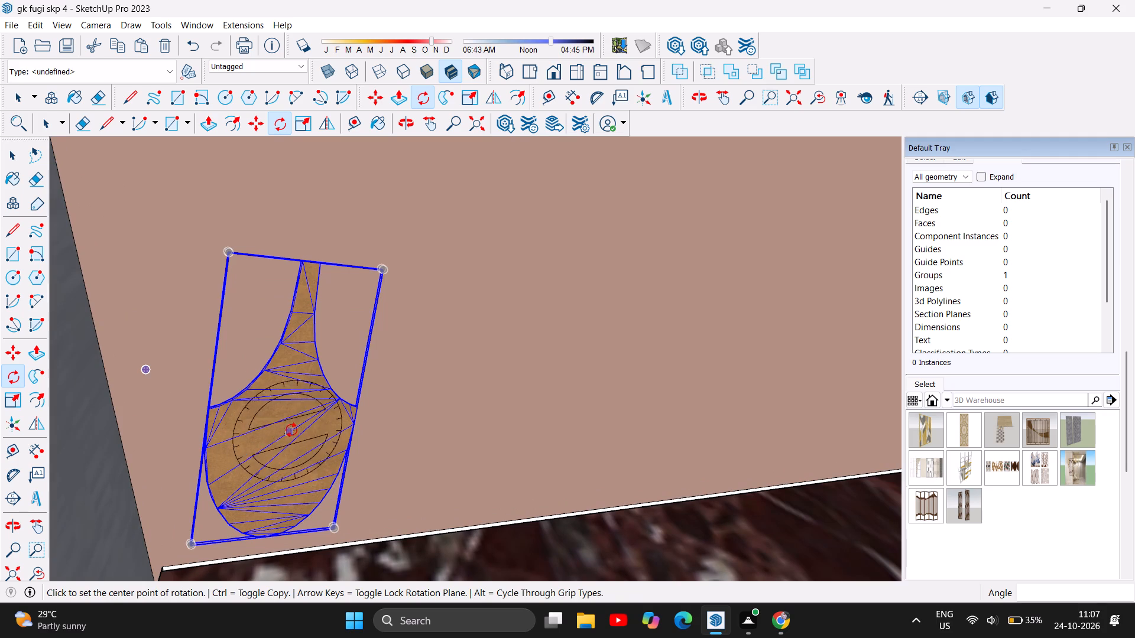
click(282, 410)
click(277, 407)
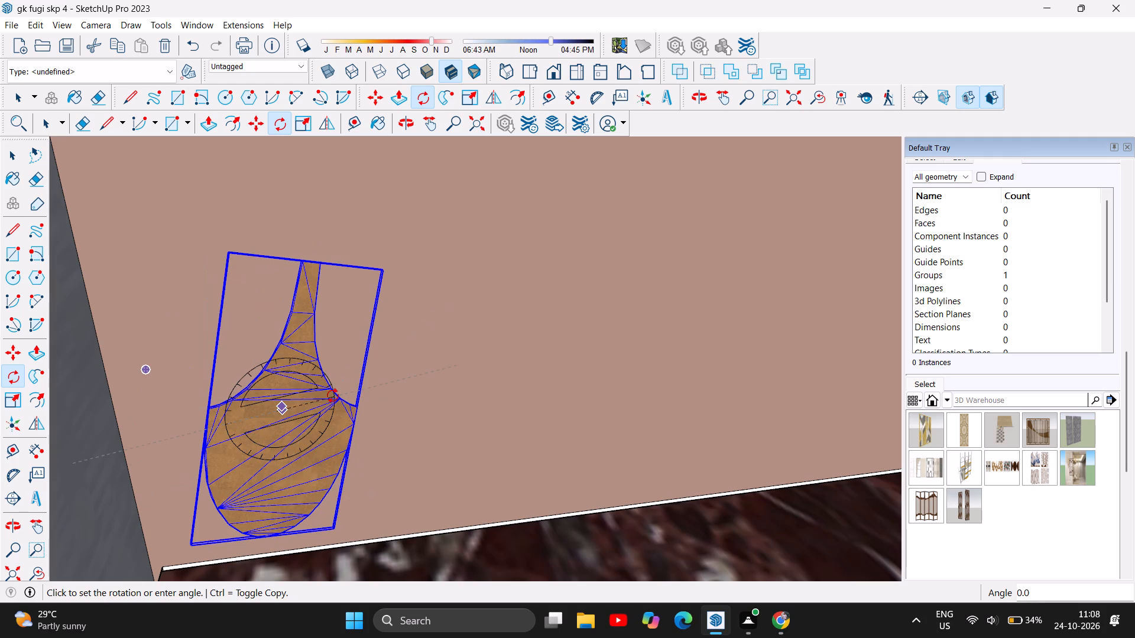
click(335, 396)
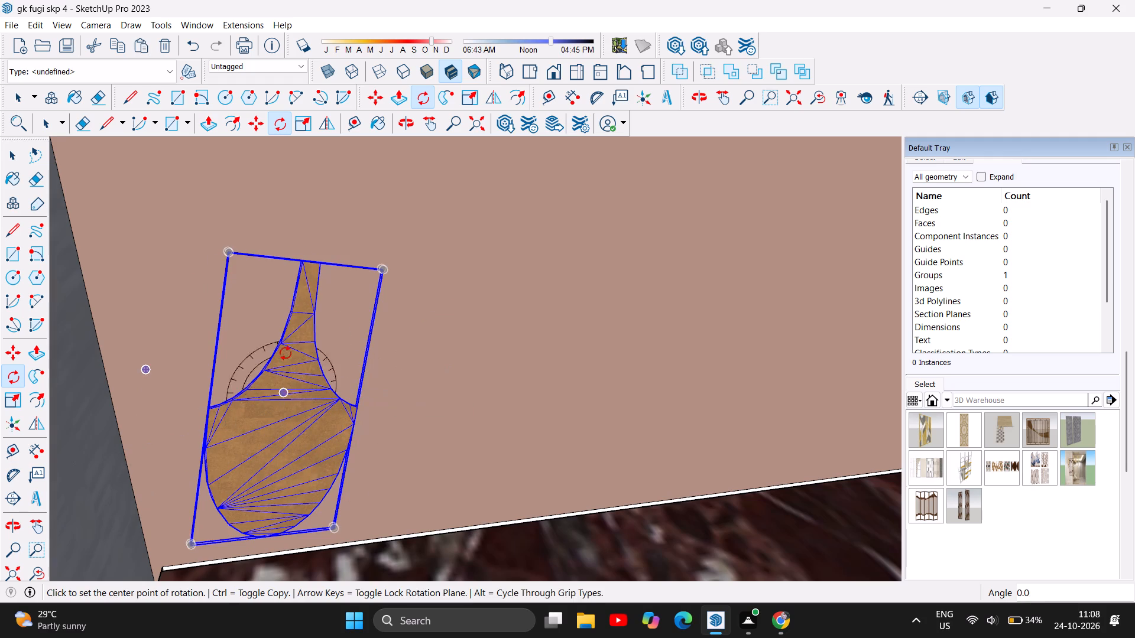
click(226, 252)
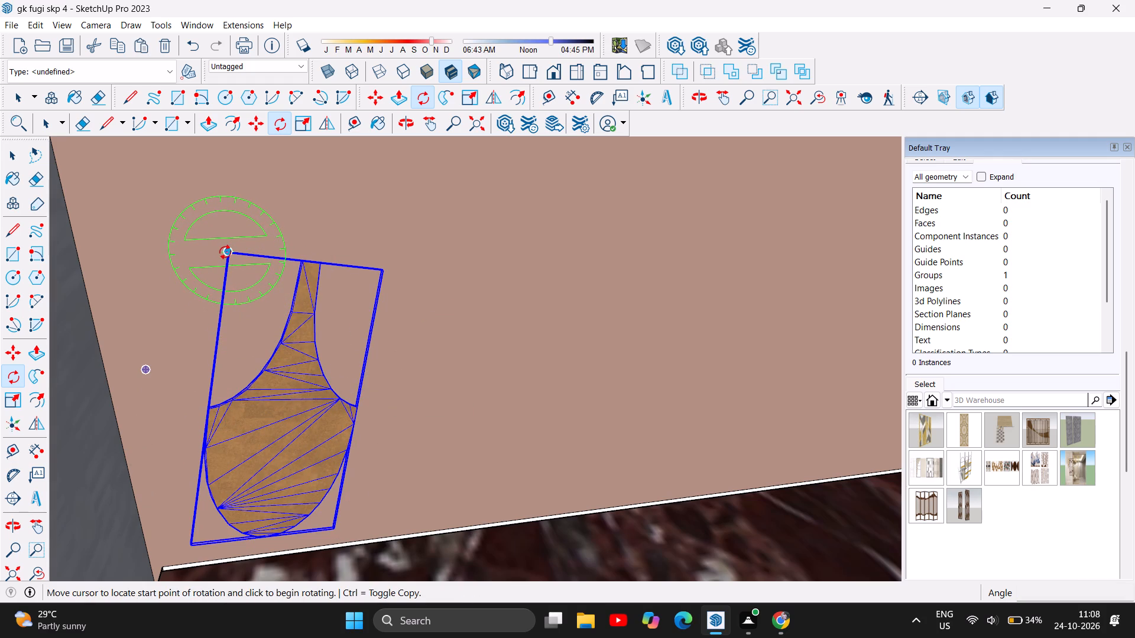
click(227, 252)
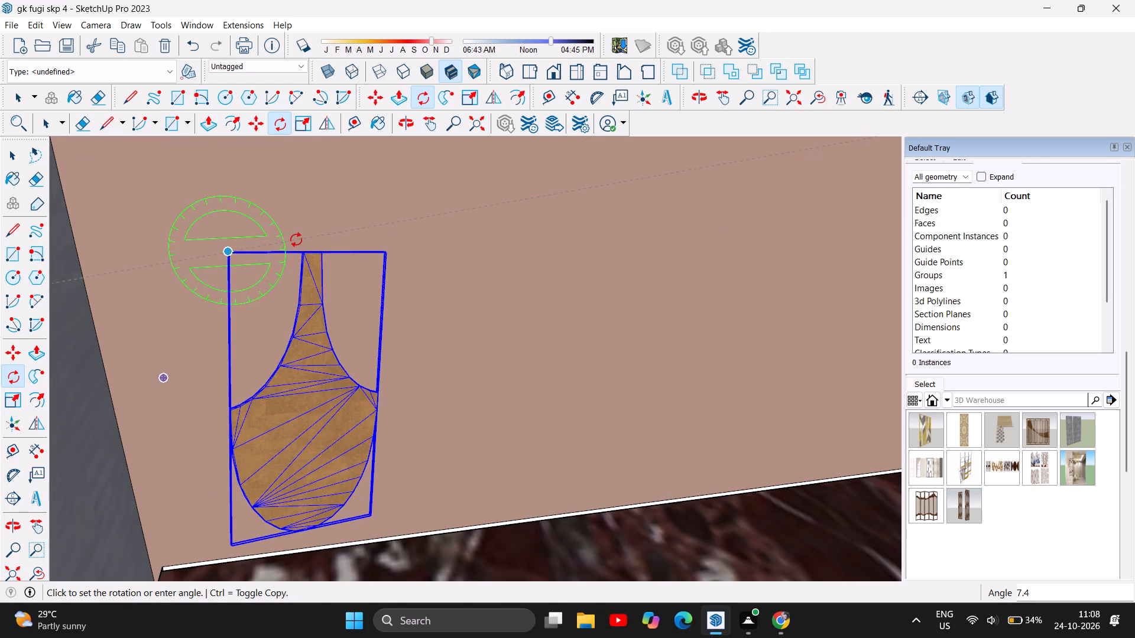
click(296, 240)
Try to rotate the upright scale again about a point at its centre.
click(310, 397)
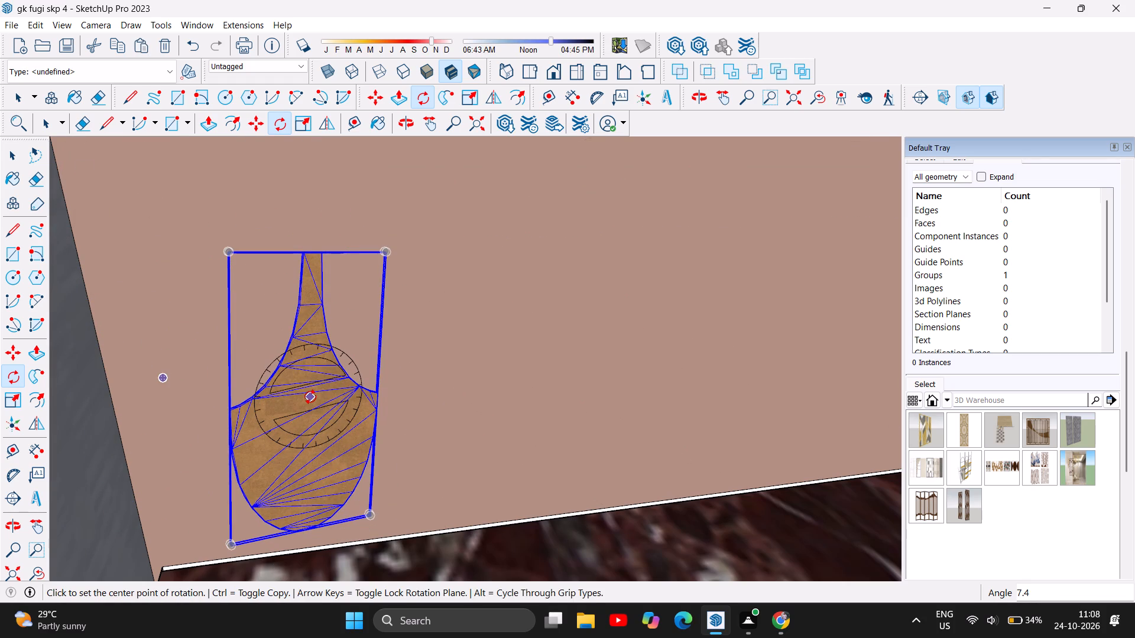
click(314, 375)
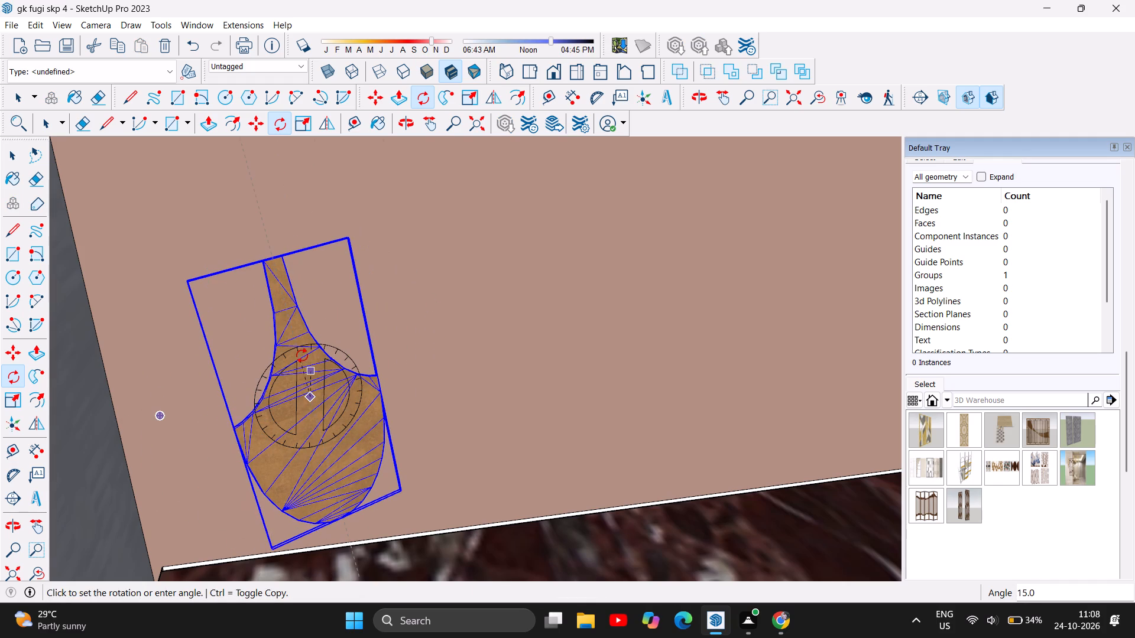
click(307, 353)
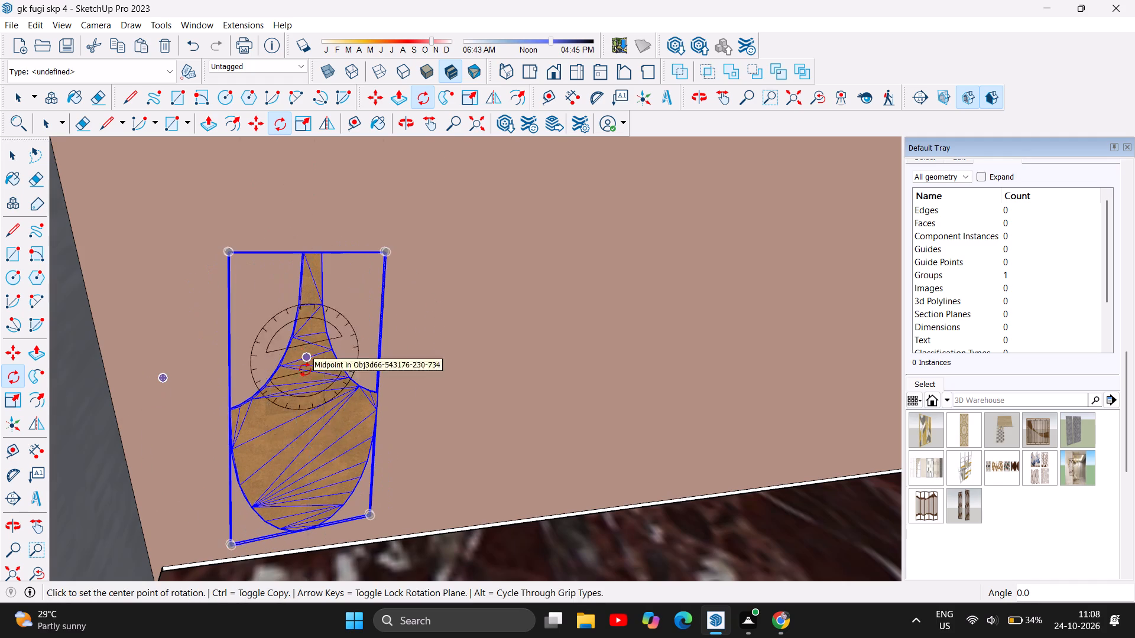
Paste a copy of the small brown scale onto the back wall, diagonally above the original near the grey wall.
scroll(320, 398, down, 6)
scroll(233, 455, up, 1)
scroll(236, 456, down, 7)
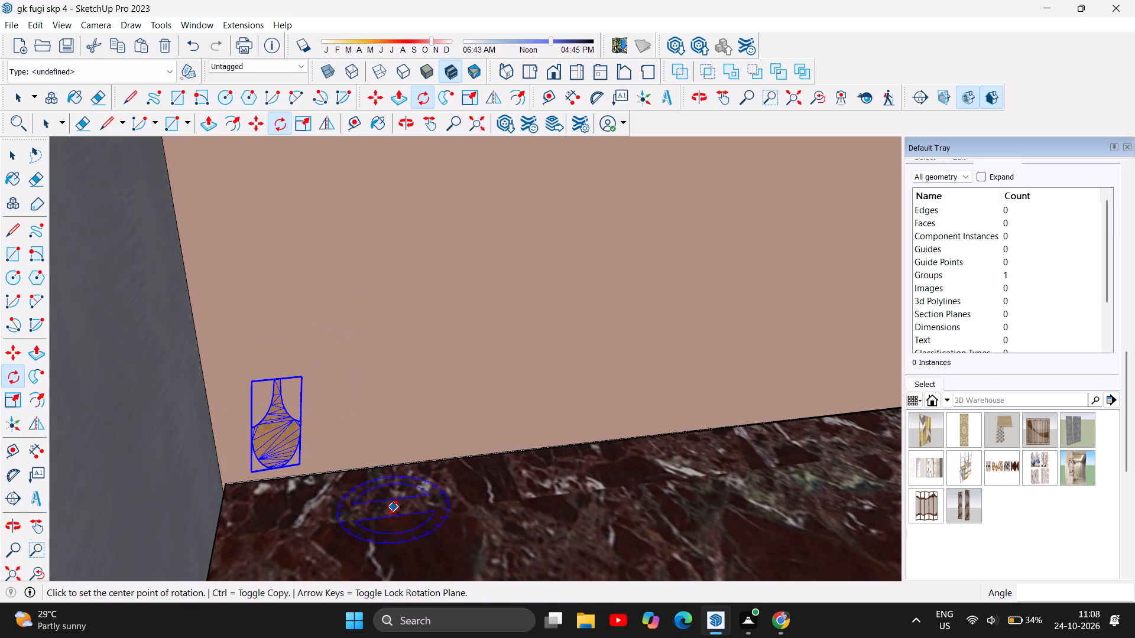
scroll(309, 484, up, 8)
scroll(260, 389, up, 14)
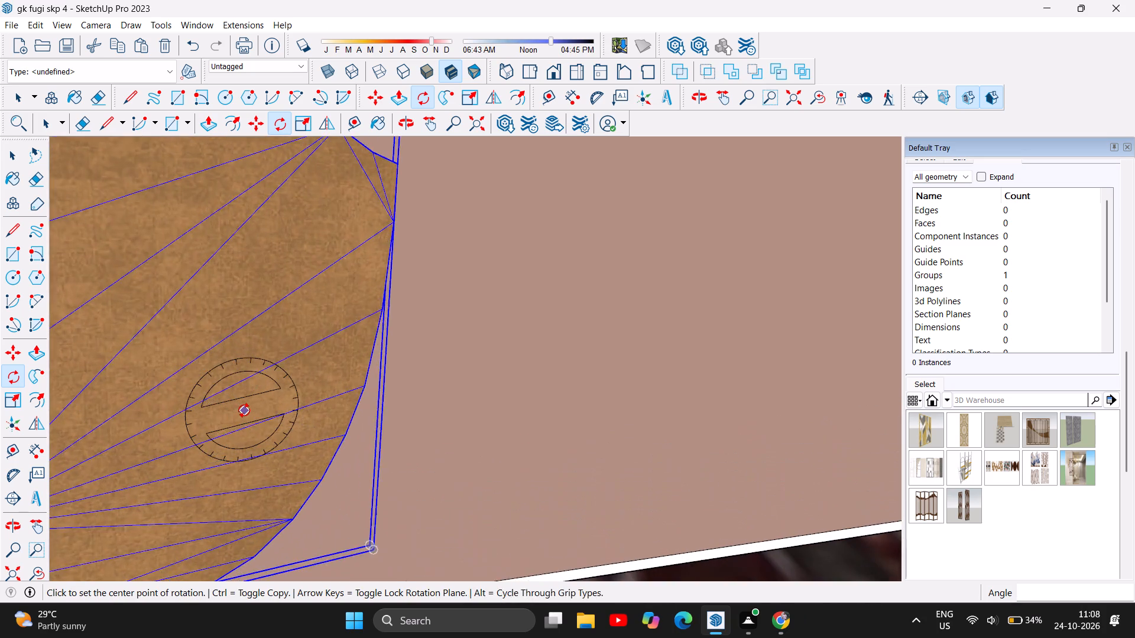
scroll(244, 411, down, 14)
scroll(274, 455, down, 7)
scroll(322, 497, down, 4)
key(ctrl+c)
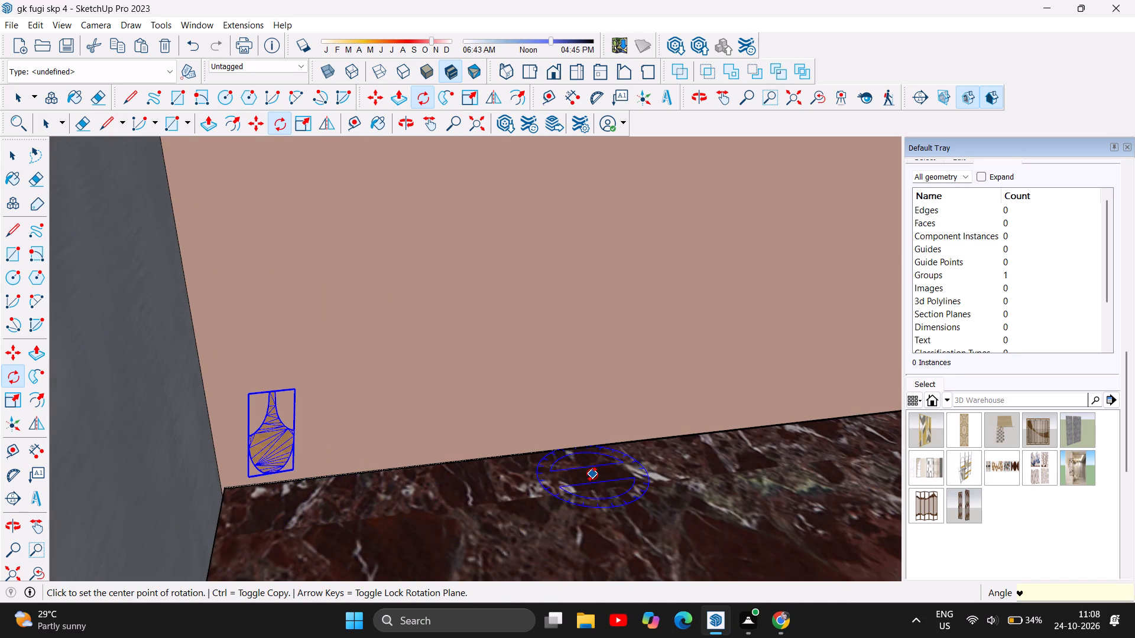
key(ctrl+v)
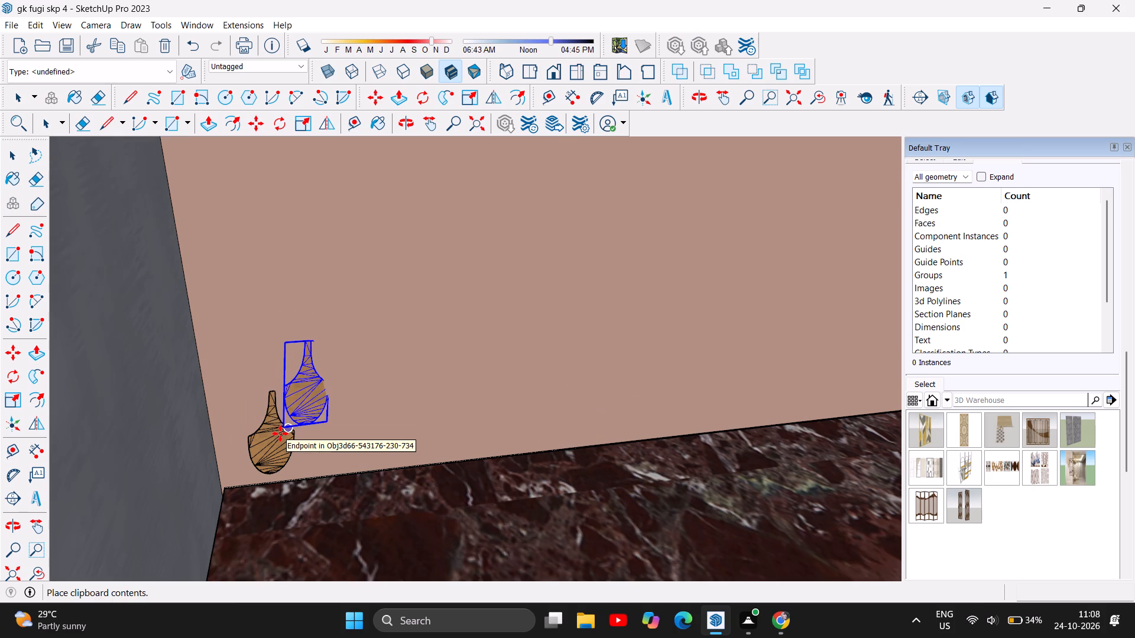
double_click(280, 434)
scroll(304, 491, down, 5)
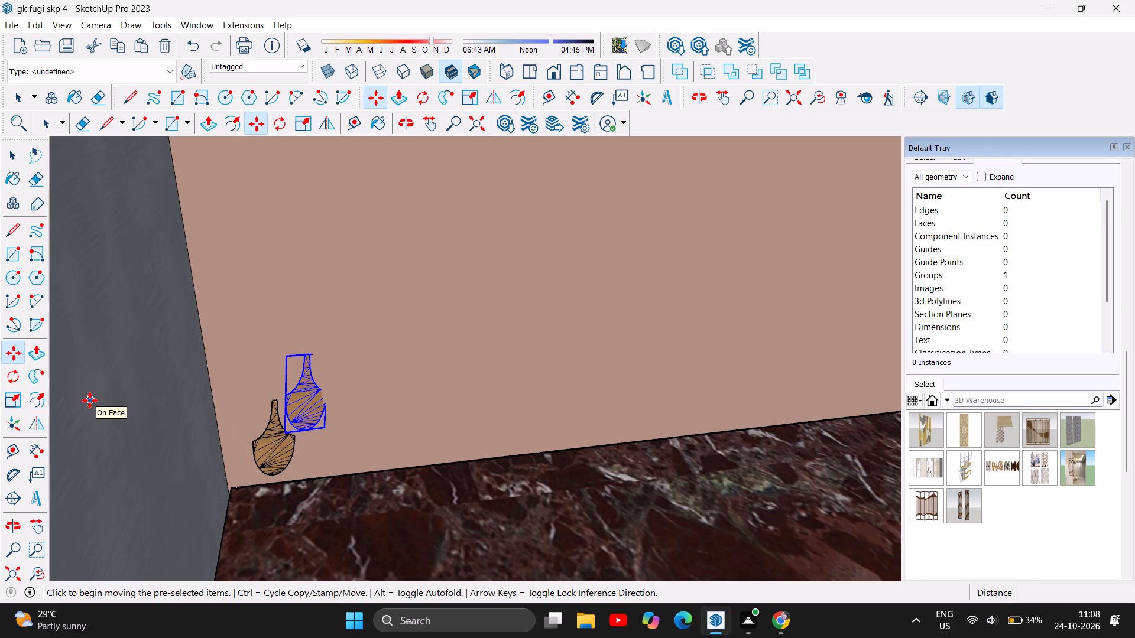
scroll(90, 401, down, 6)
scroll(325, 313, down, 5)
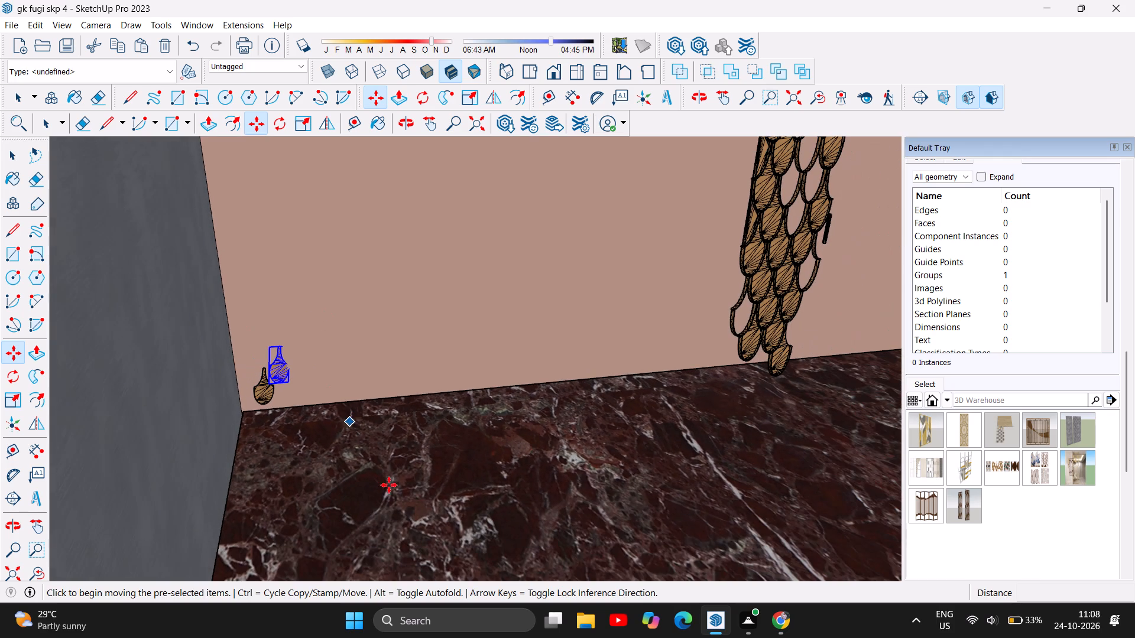
Undo the pasted copy and the single scale's earlier rotation, scaling and placement in the back wall's corner.
key(ctrl+z)
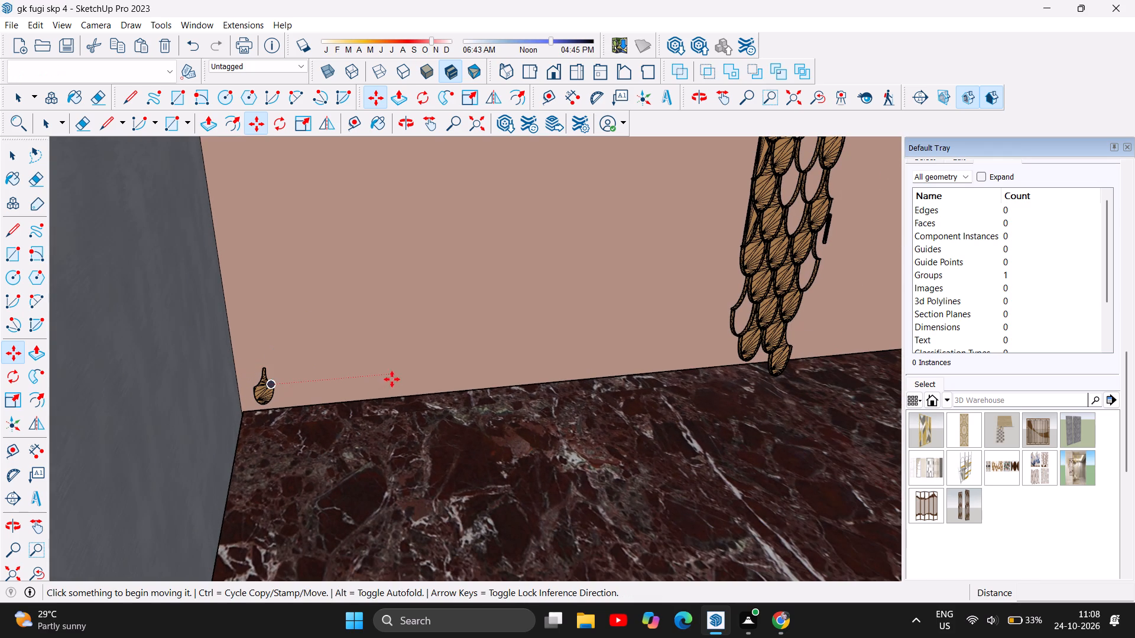
key(ctrl+z)
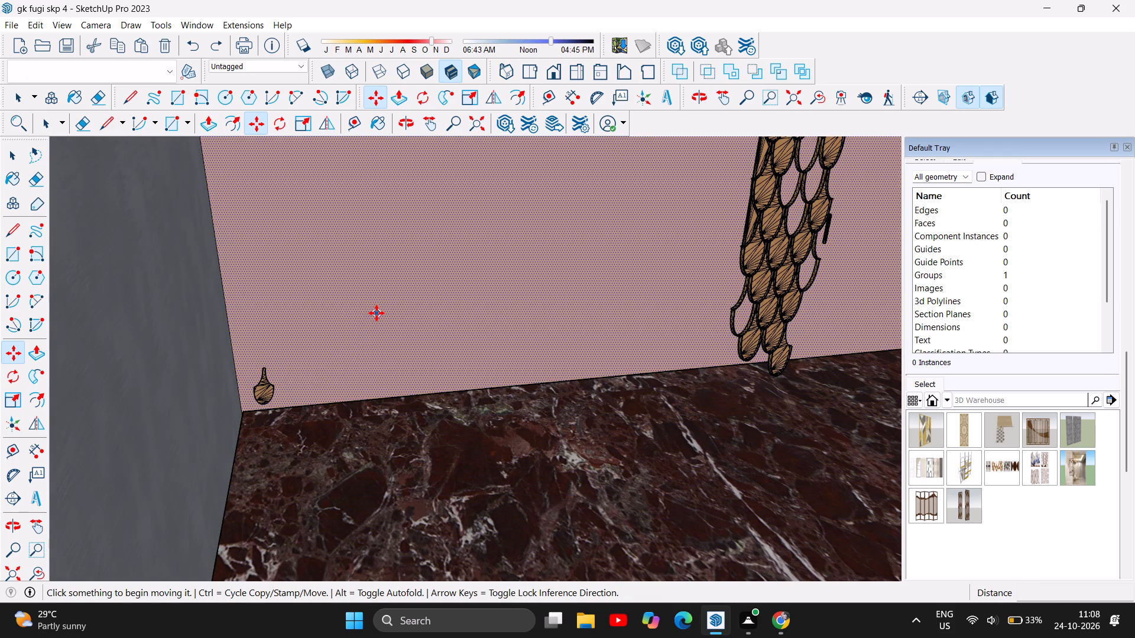
key(ctrl+z)
key(ctrl+z)
key(ctrl+z)
key(ctrl+z)
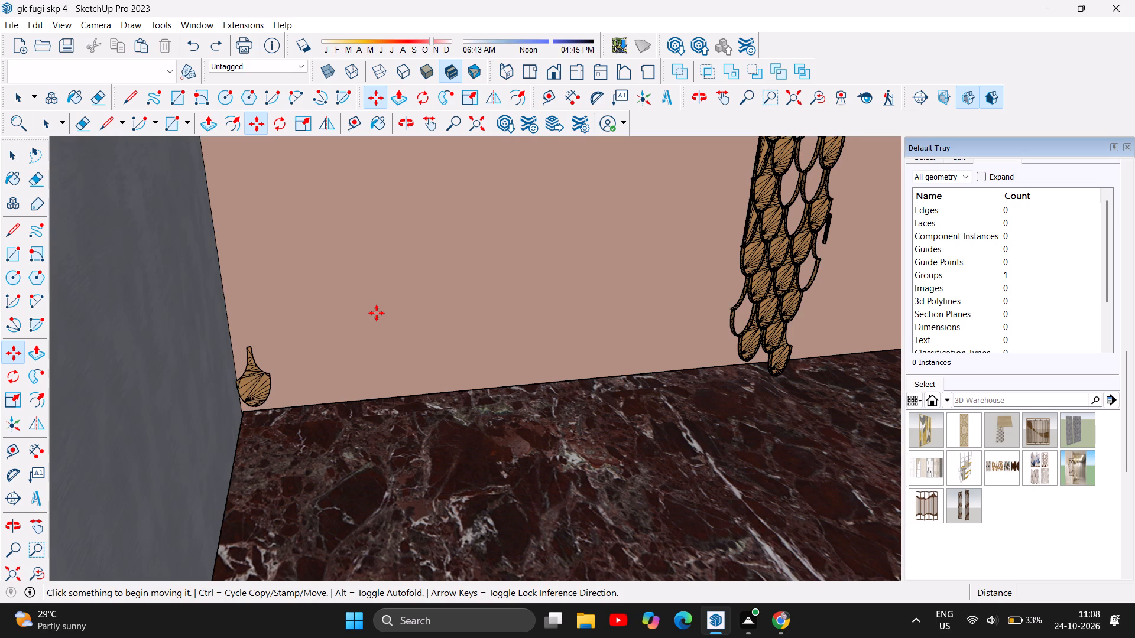
key(ctrl+z)
key(ctrl+z)
Select the entire scale panel on the pink back wall and rotate it onto its side in the wall's plane.
scroll(304, 379, down, 5)
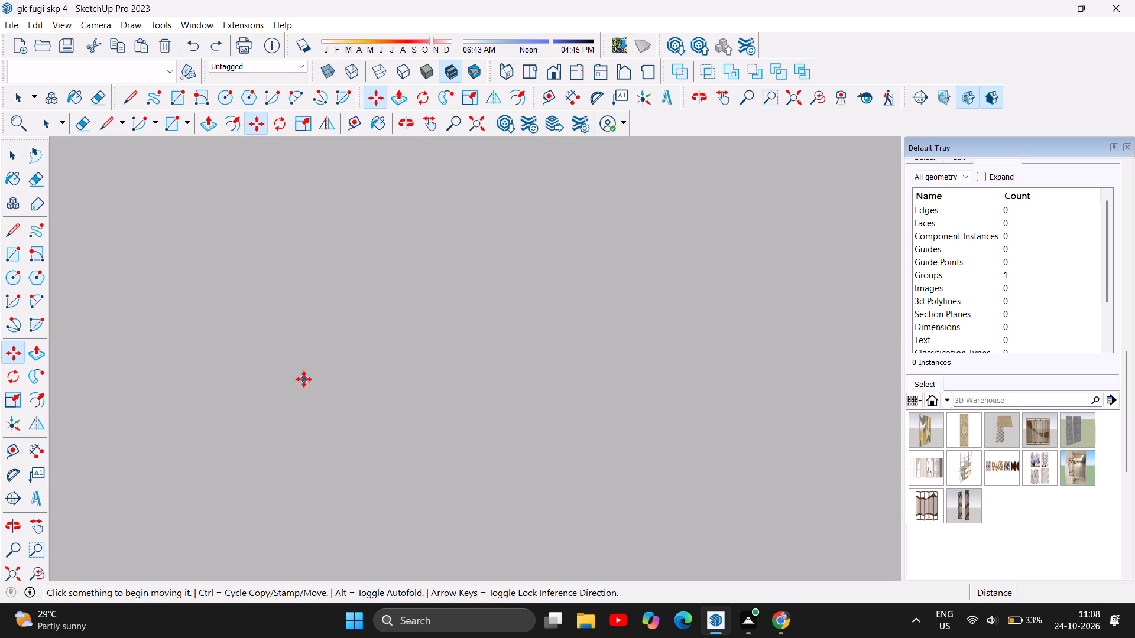
scroll(273, 387, down, 6)
scroll(205, 395, down, 13)
scroll(337, 398, down, 7)
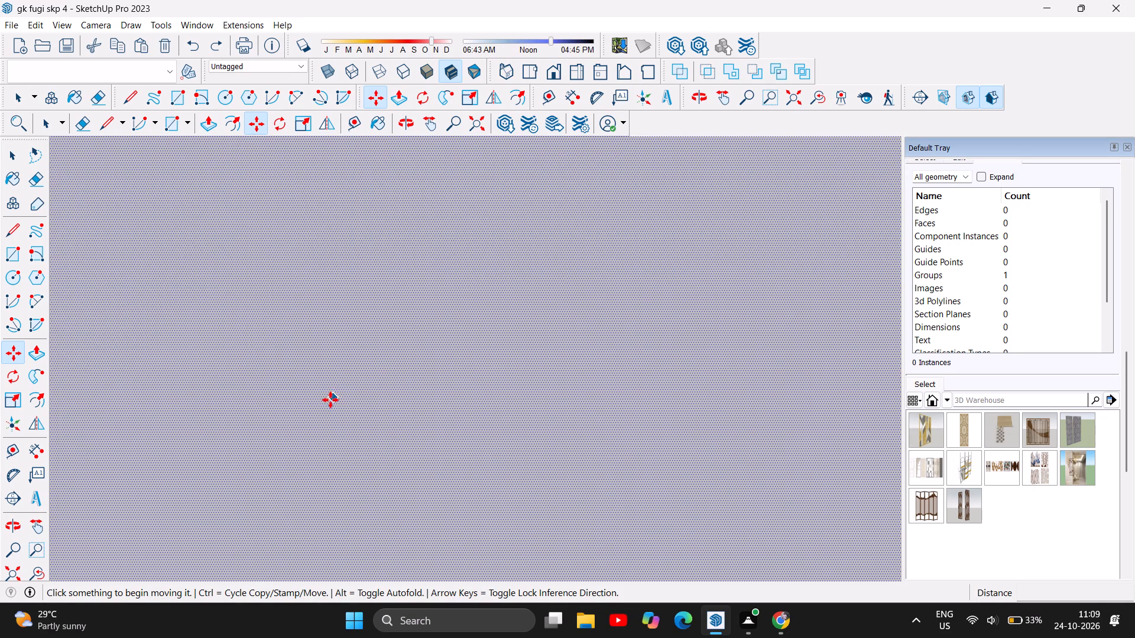
scroll(347, 393, down, 7)
scroll(436, 449, down, 7)
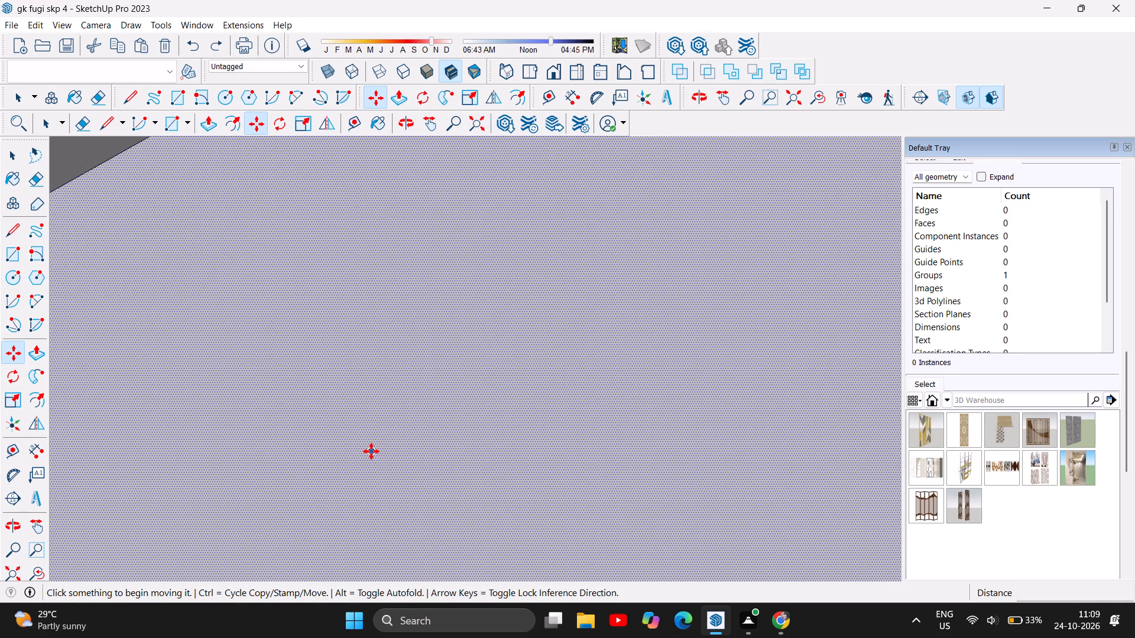
scroll(371, 451, down, 7)
scroll(471, 302, down, 11)
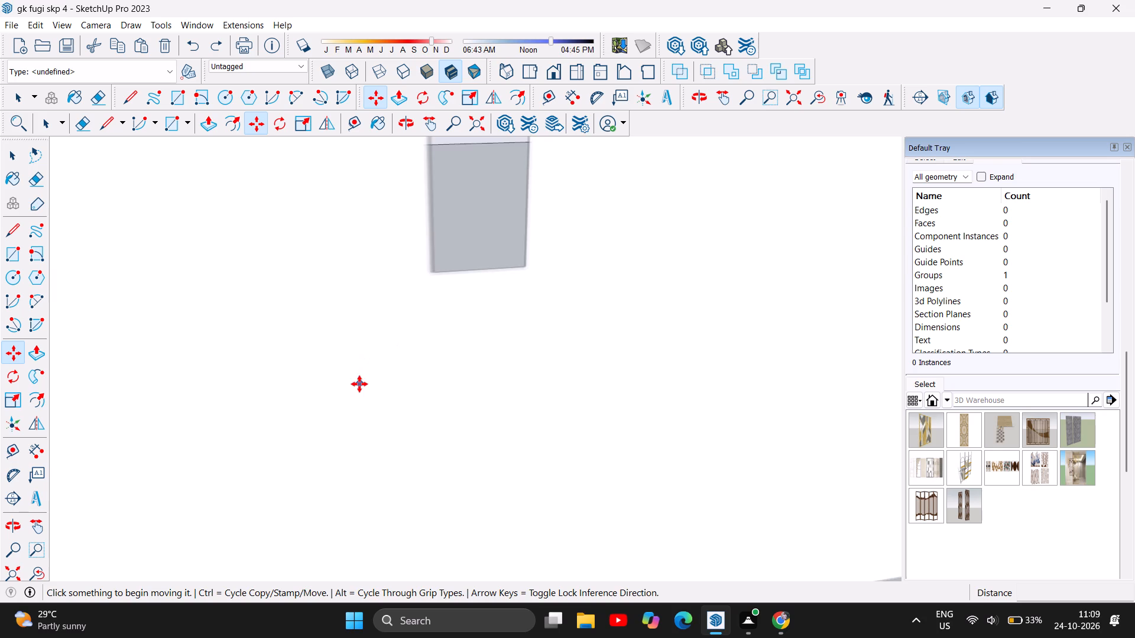
scroll(359, 384, down, 8)
scroll(408, 360, down, 8)
scroll(343, 303, down, 7)
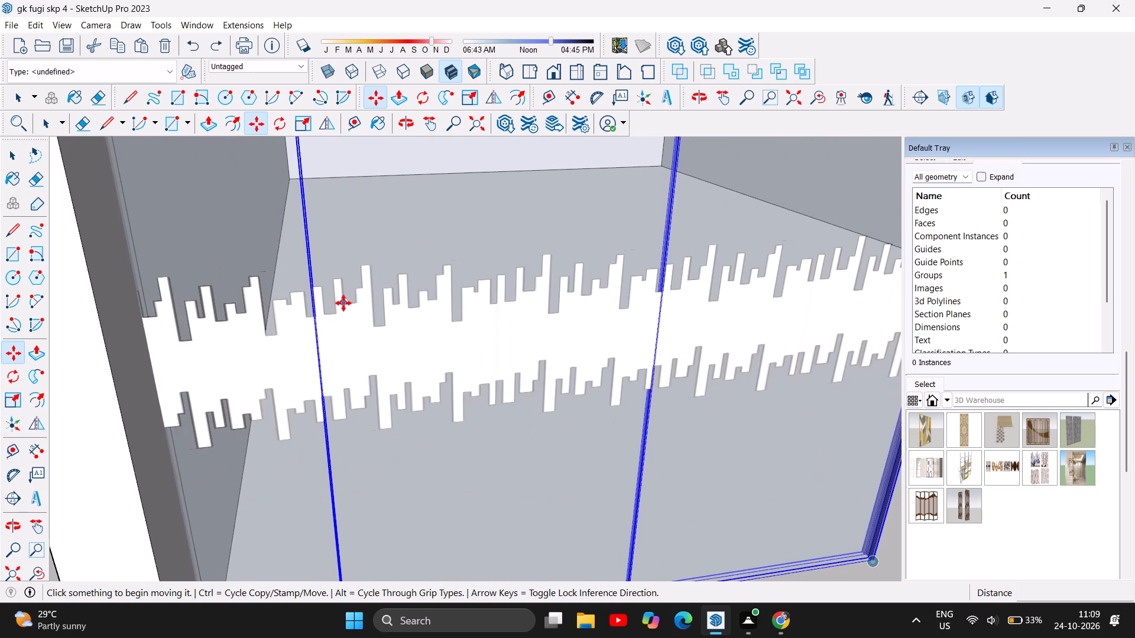
scroll(343, 303, down, 15)
scroll(343, 303, down, 16)
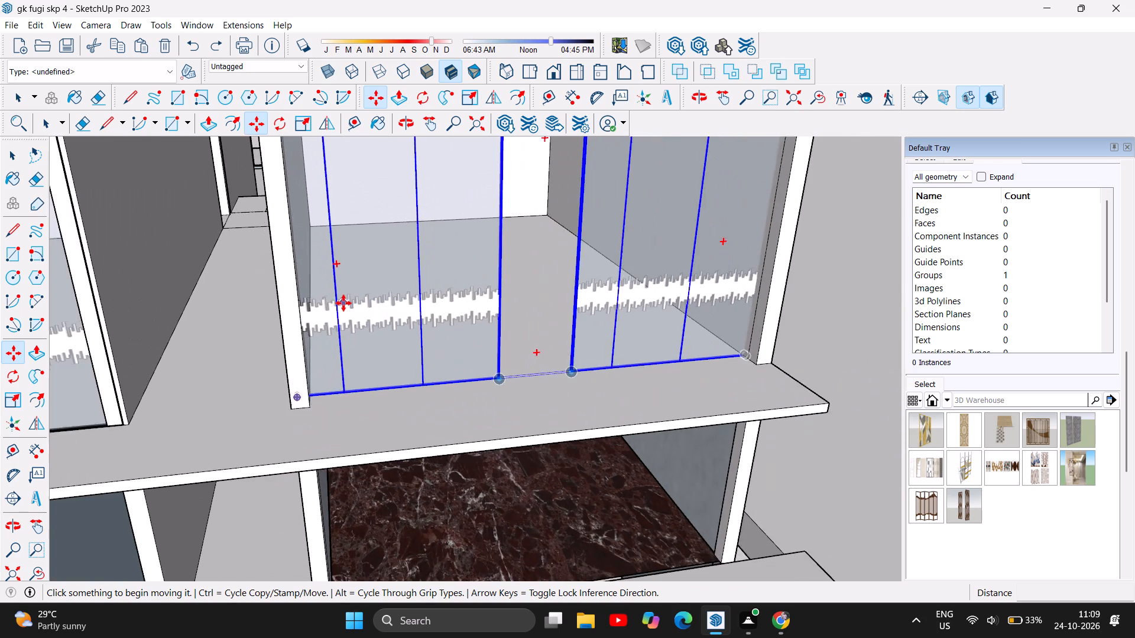
scroll(343, 303, down, 7)
scroll(244, 266, down, 15)
scroll(368, 485, up, 9)
scroll(398, 392, up, 7)
scroll(373, 447, up, 5)
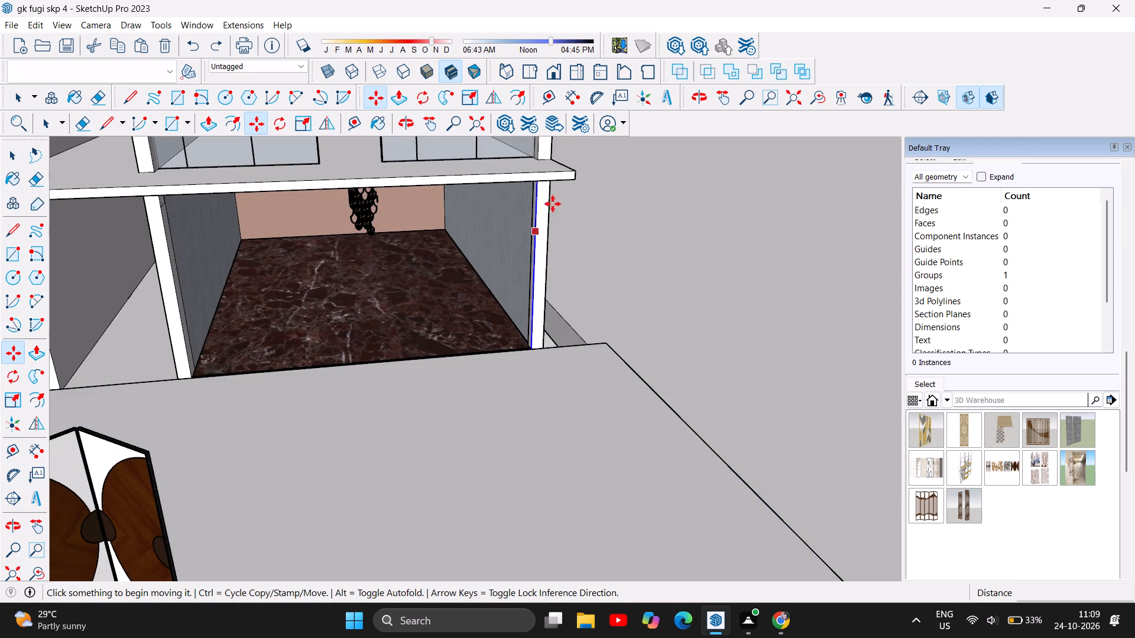
click(407, 122)
drag(513, 375, 496, 321)
scroll(369, 200, up, 13)
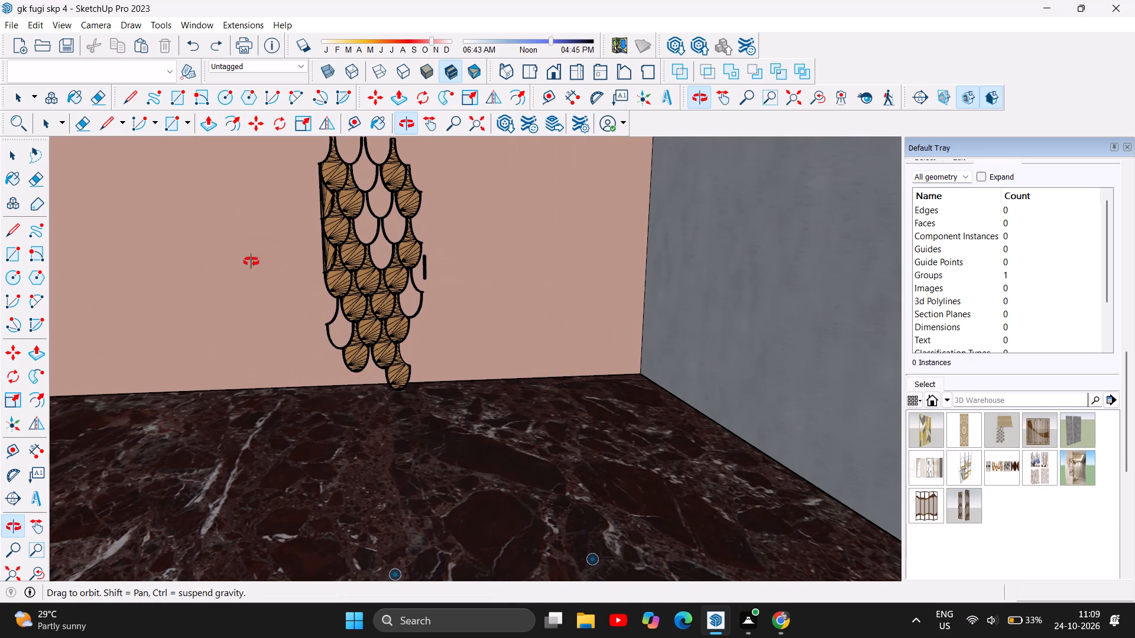
click(3, 155)
click(365, 268)
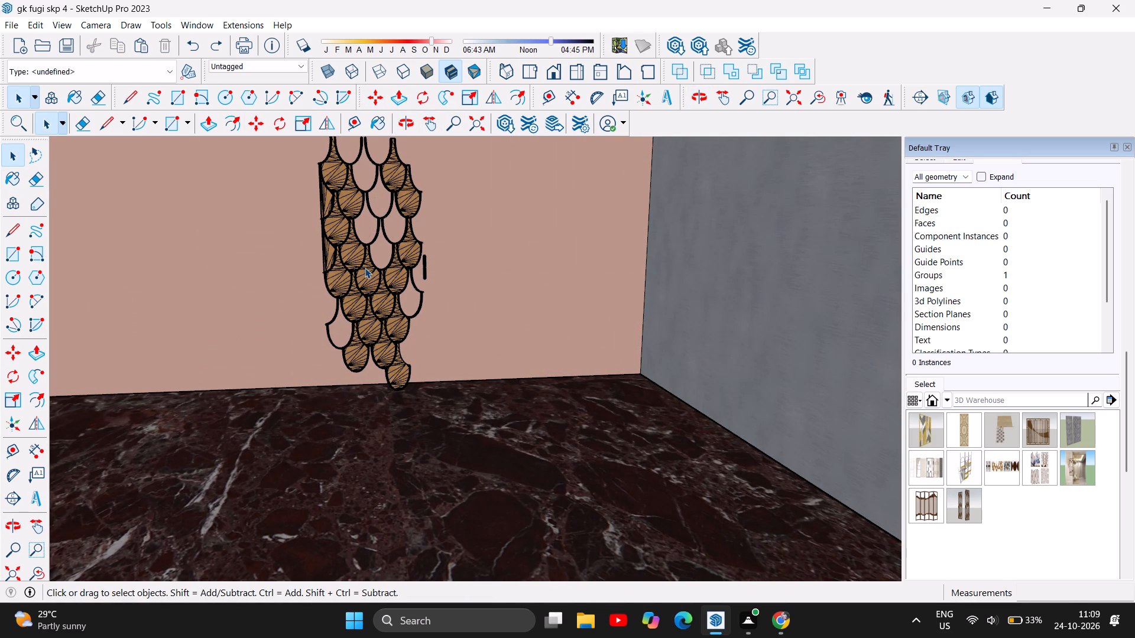
scroll(351, 367, down, 3)
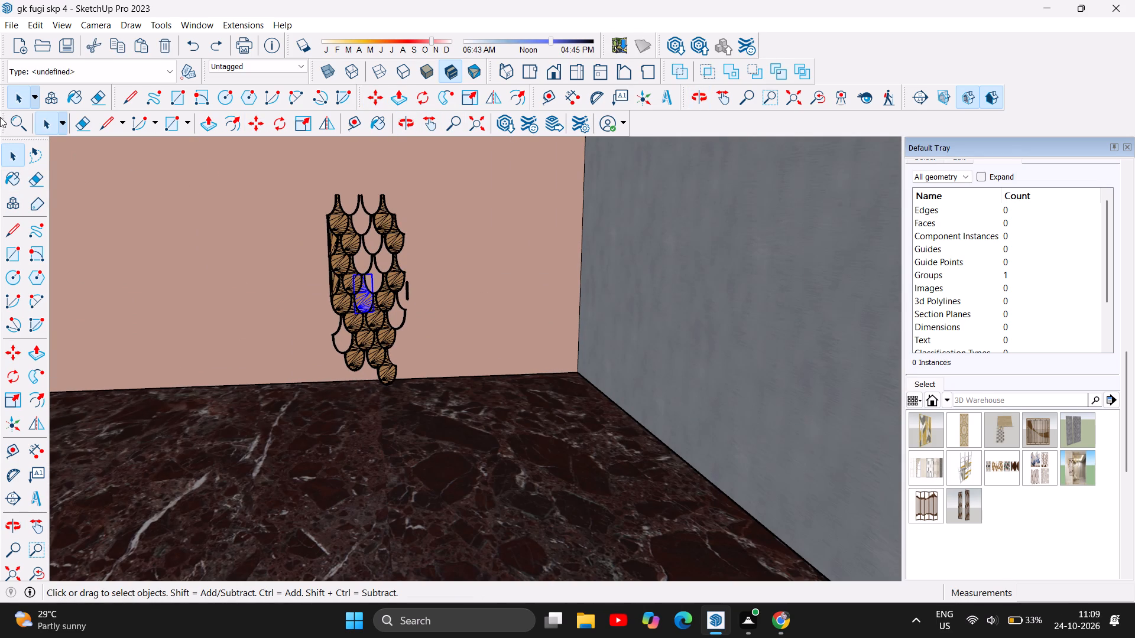
click(41, 156)
drag(288, 227, 341, 168)
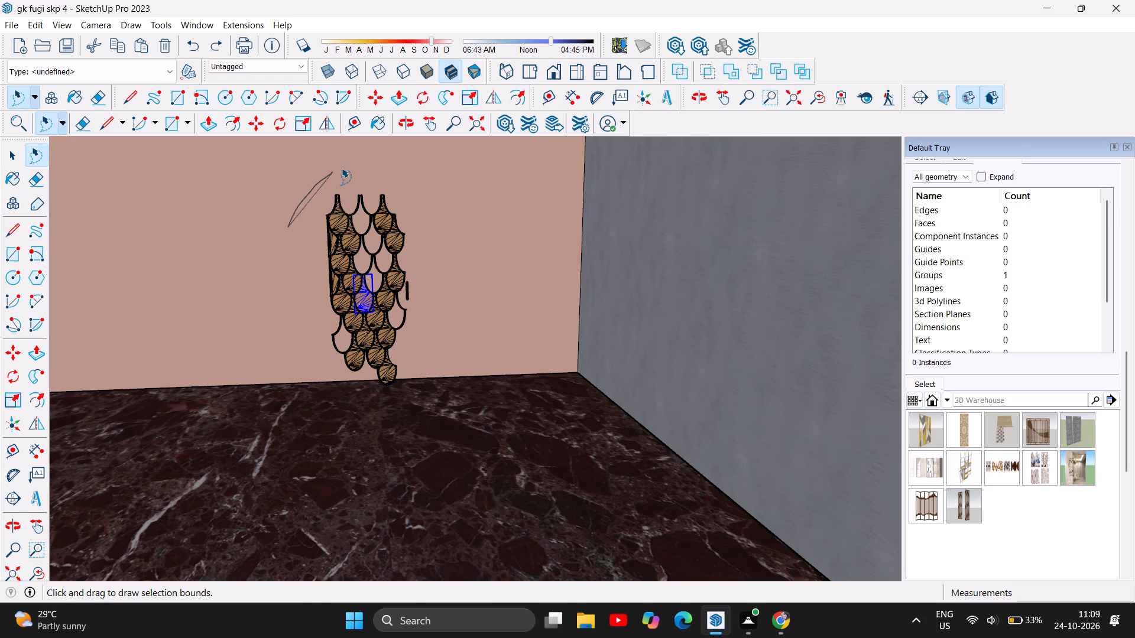
drag(341, 168, 424, 247)
drag(424, 247, 428, 351)
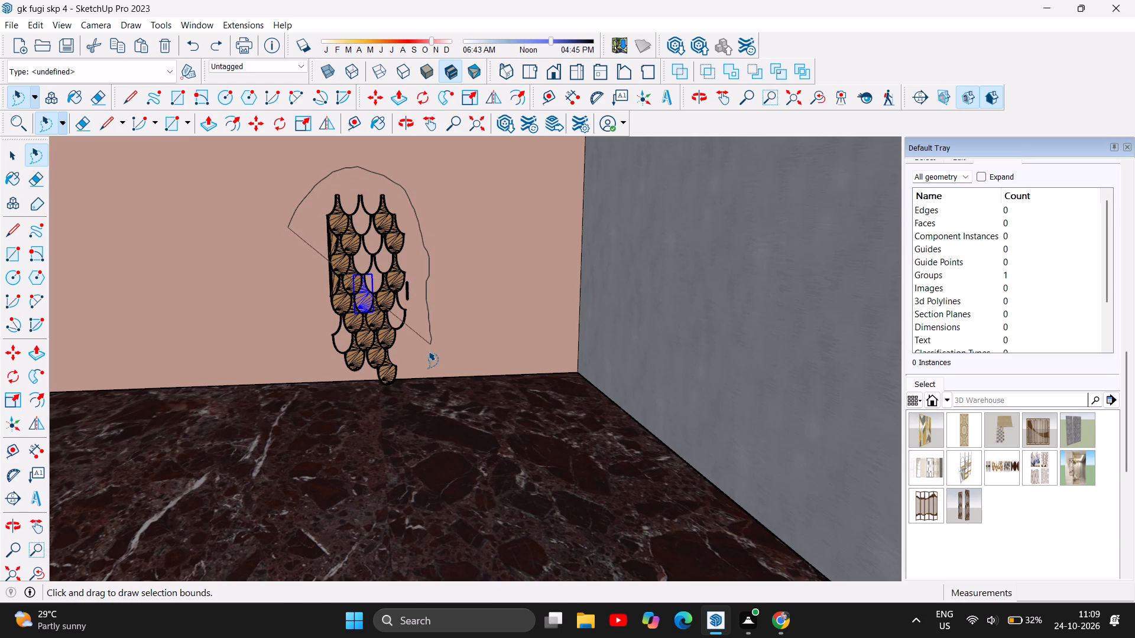
drag(428, 351, 359, 399)
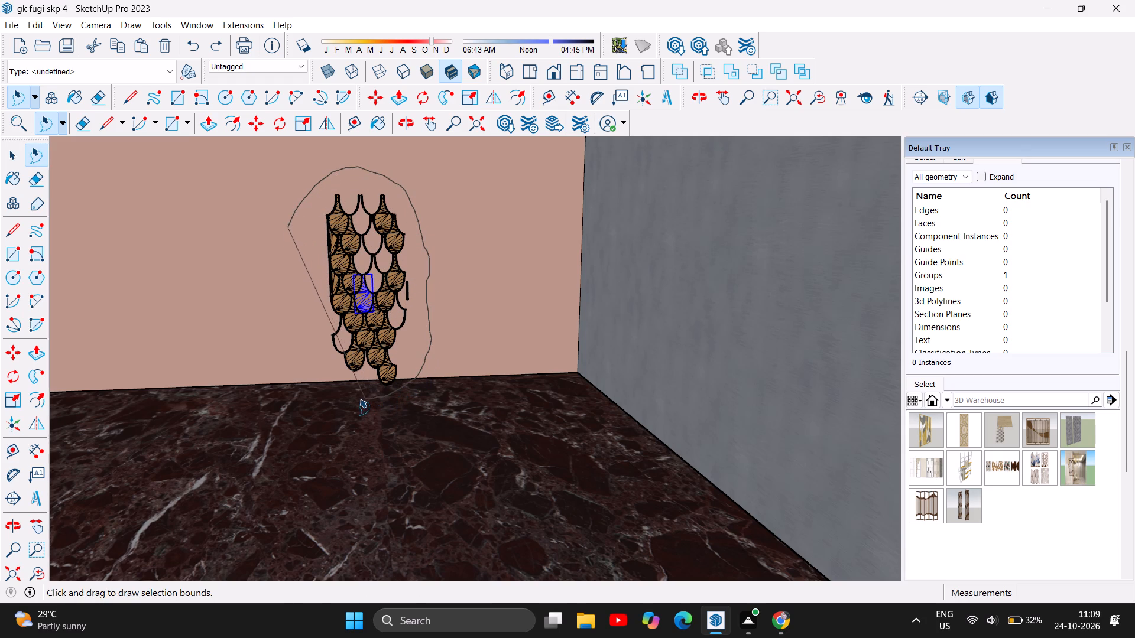
drag(359, 399, 341, 397)
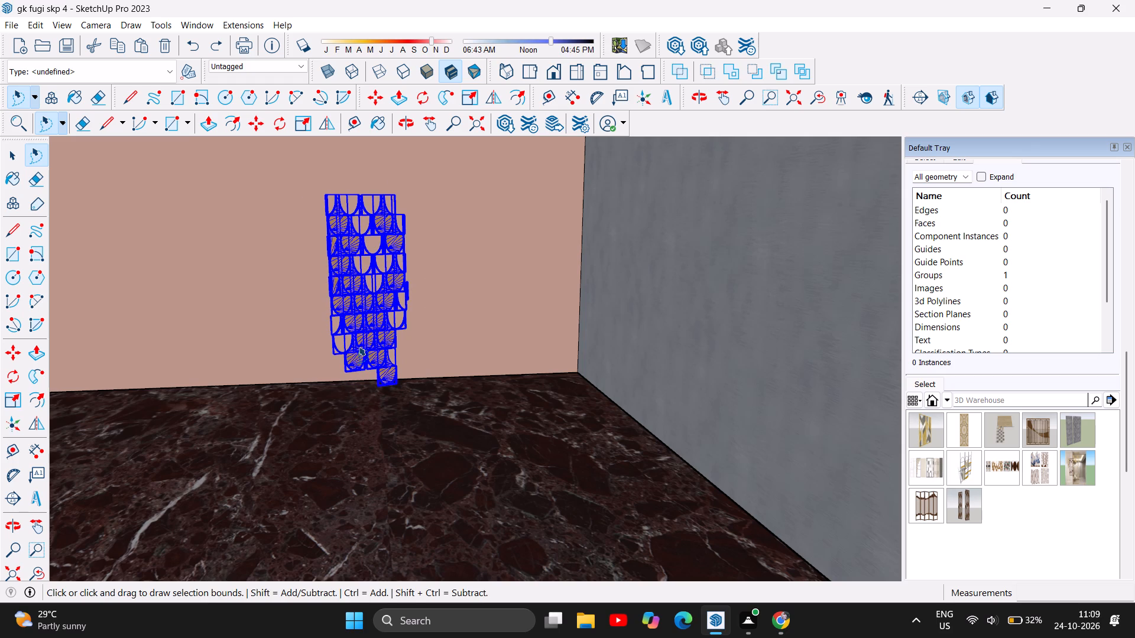
click(378, 99)
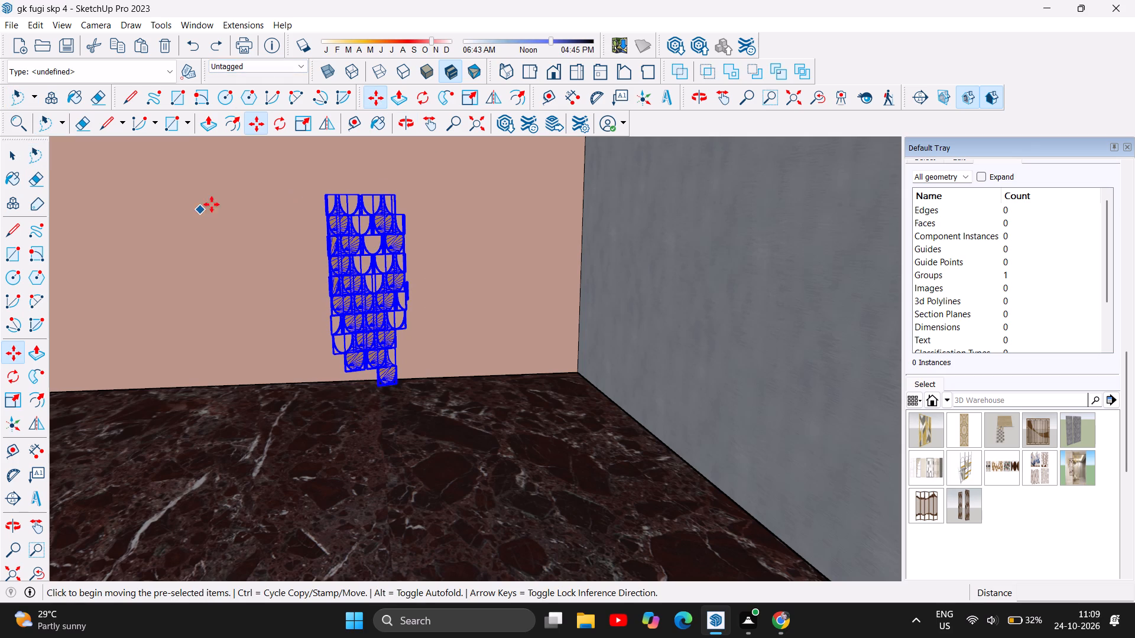
click(326, 196)
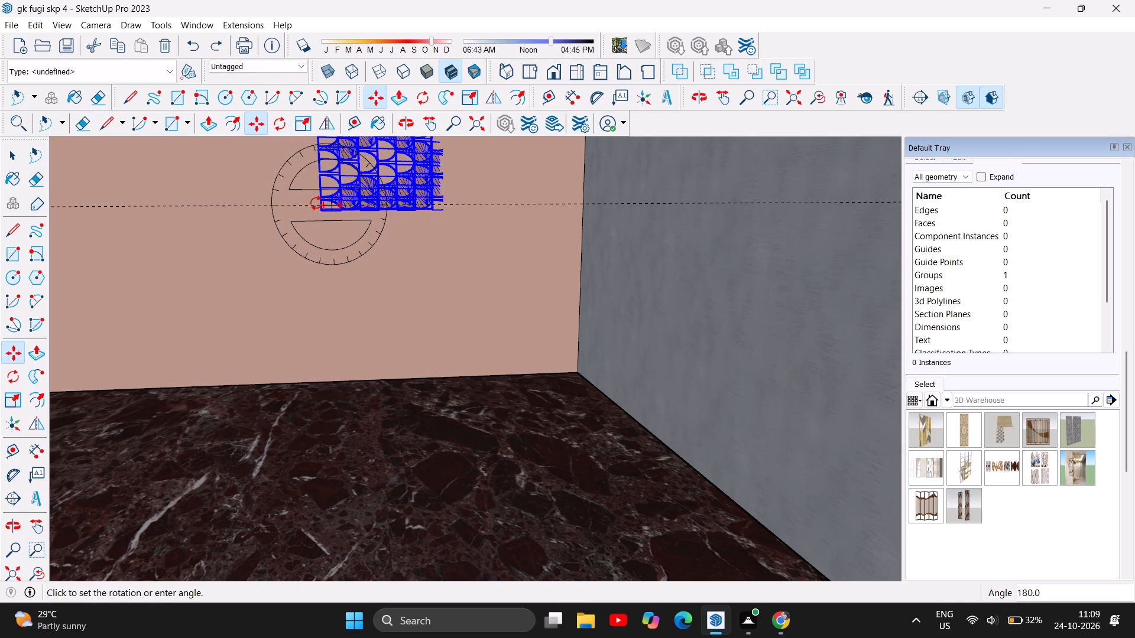
click(316, 203)
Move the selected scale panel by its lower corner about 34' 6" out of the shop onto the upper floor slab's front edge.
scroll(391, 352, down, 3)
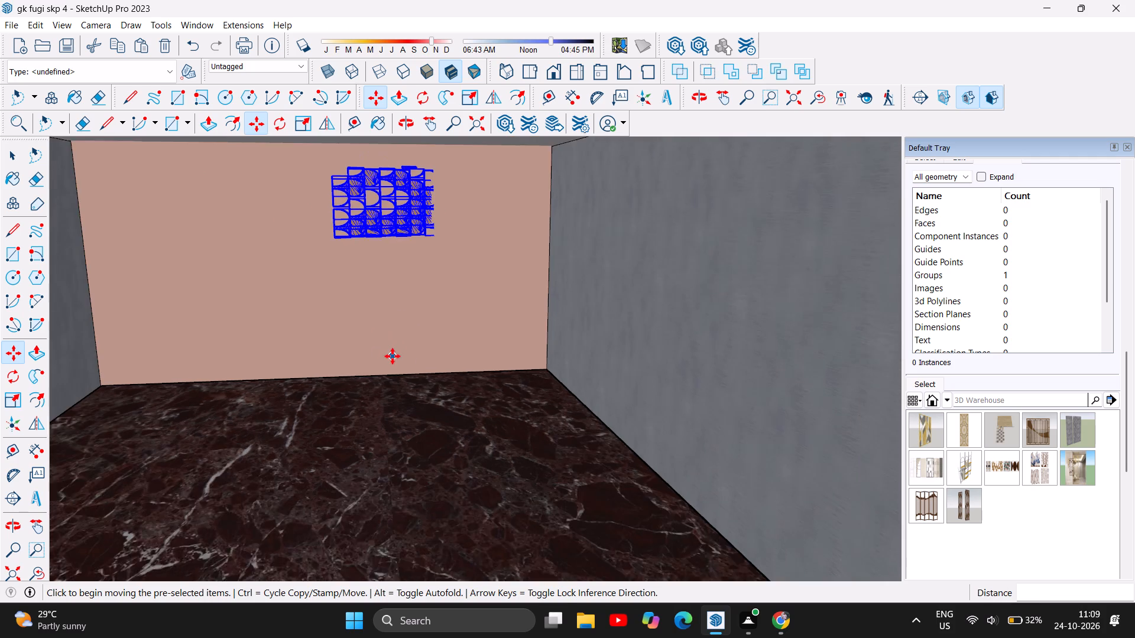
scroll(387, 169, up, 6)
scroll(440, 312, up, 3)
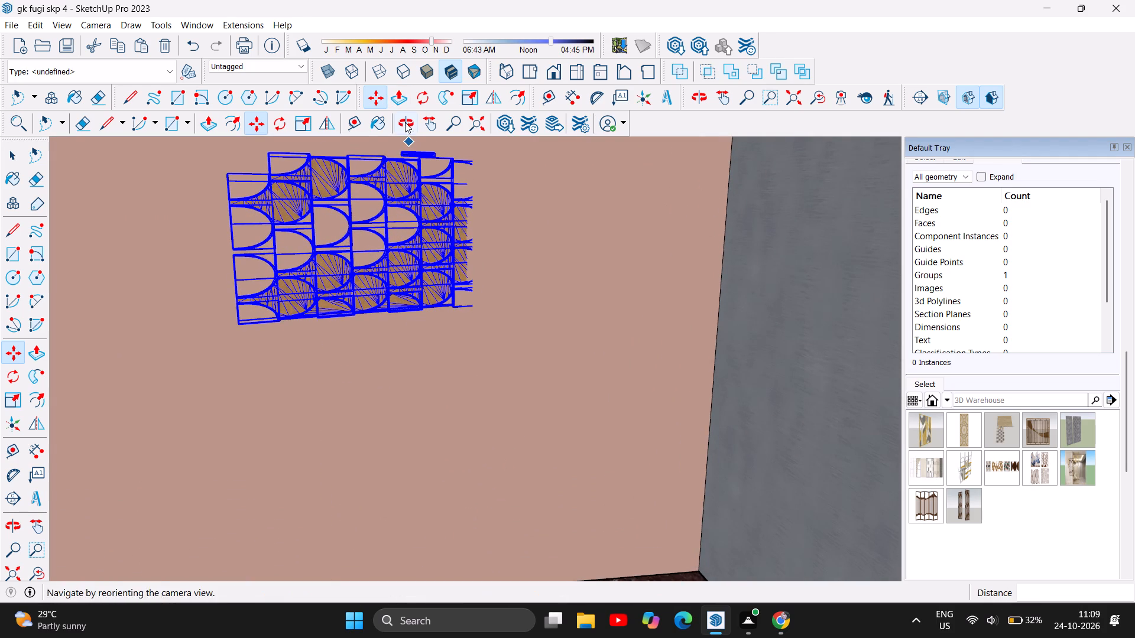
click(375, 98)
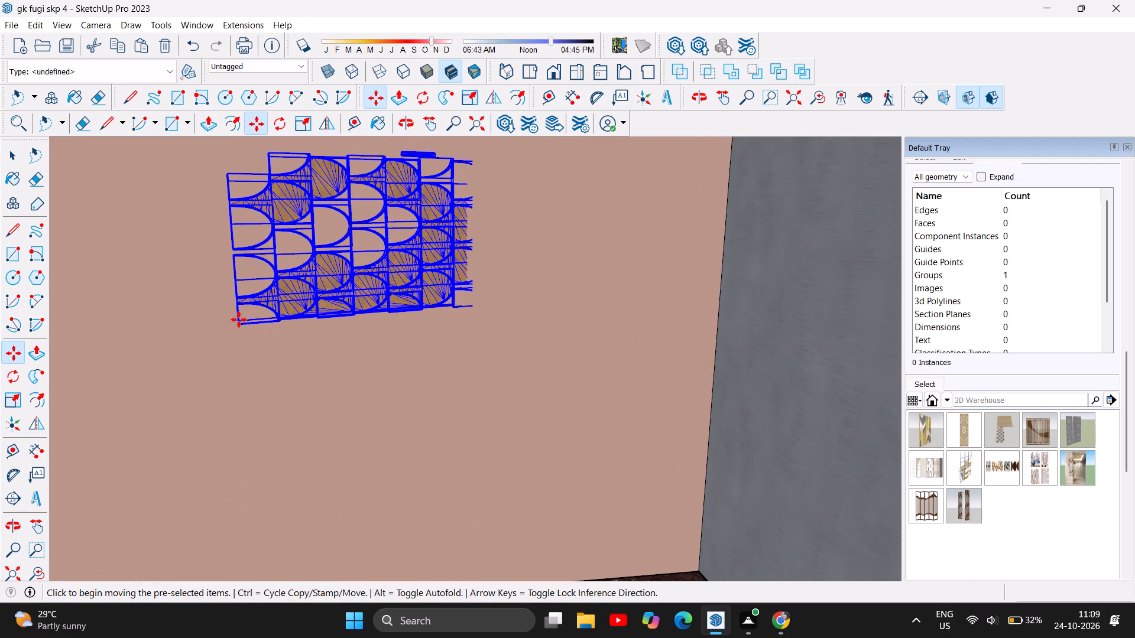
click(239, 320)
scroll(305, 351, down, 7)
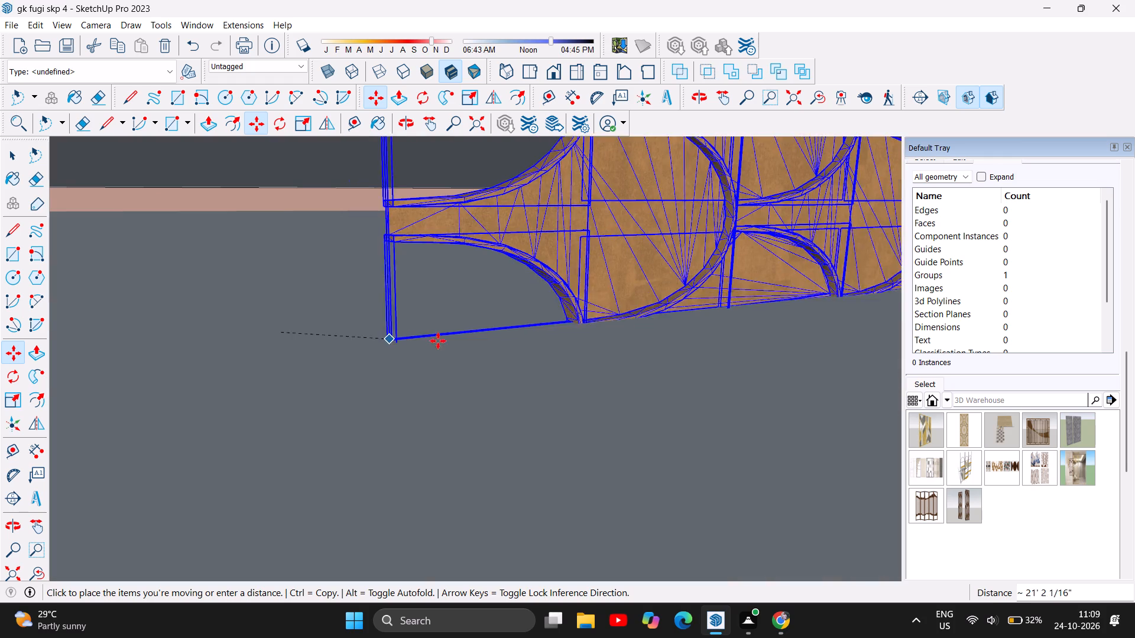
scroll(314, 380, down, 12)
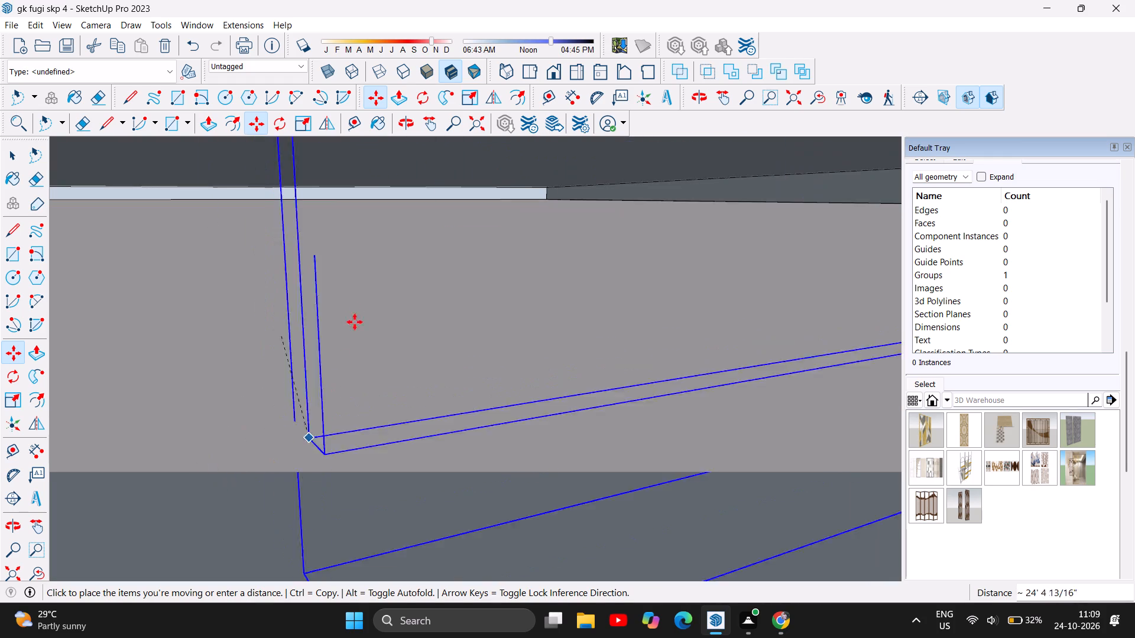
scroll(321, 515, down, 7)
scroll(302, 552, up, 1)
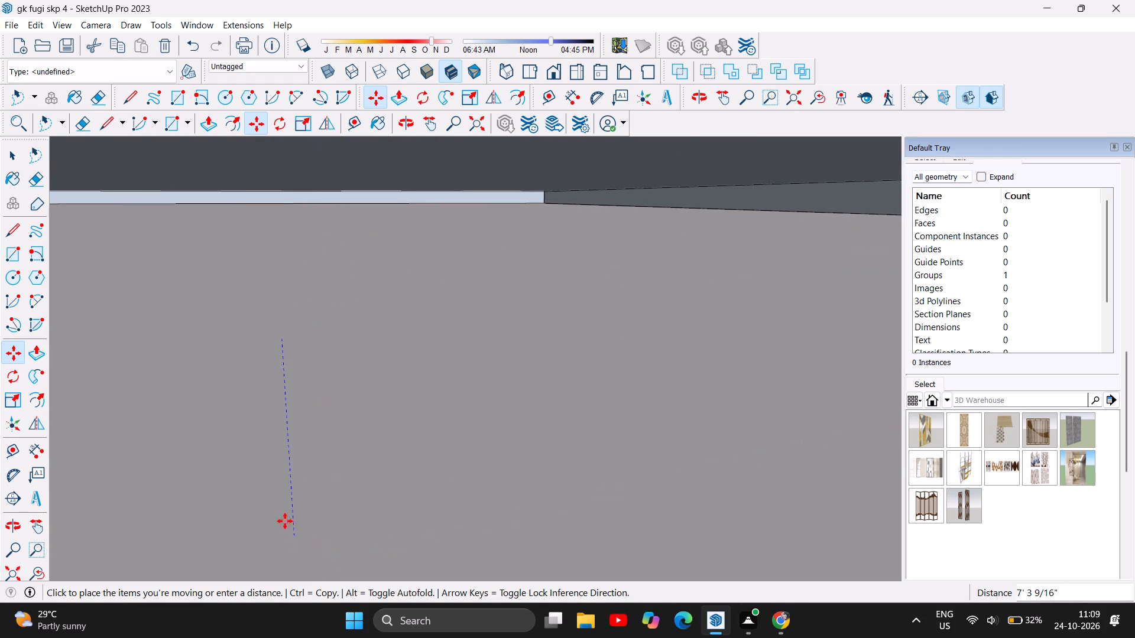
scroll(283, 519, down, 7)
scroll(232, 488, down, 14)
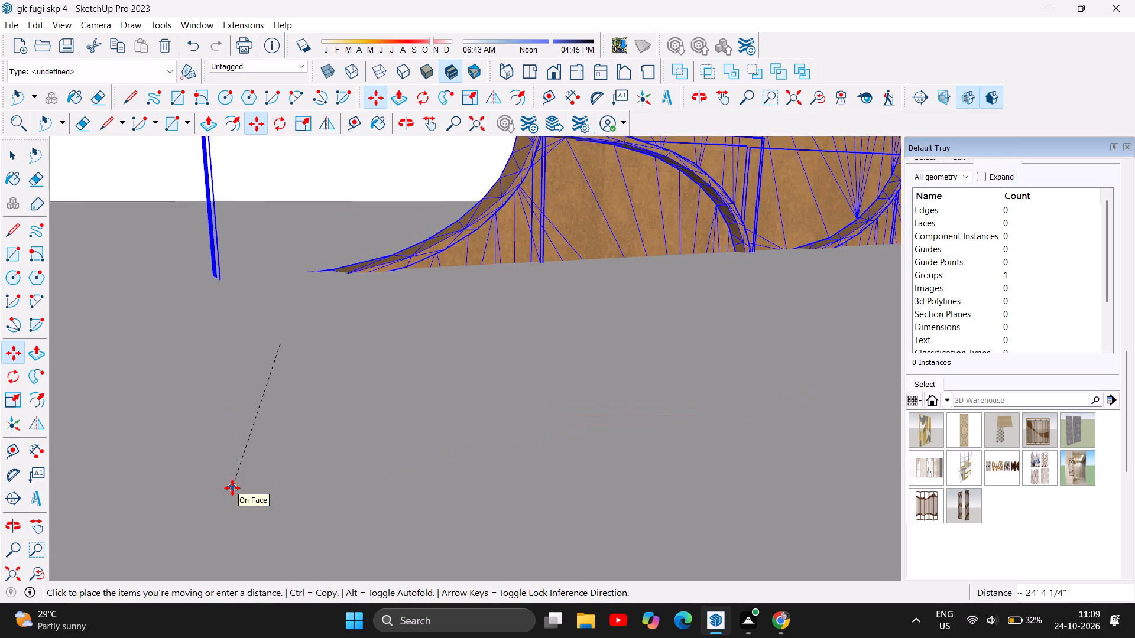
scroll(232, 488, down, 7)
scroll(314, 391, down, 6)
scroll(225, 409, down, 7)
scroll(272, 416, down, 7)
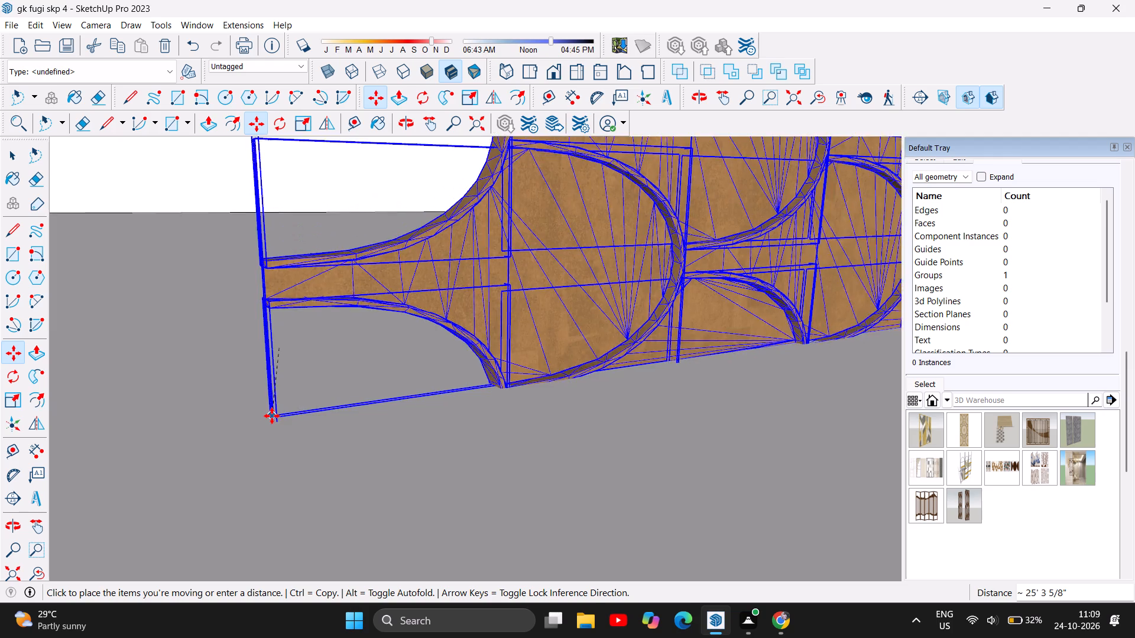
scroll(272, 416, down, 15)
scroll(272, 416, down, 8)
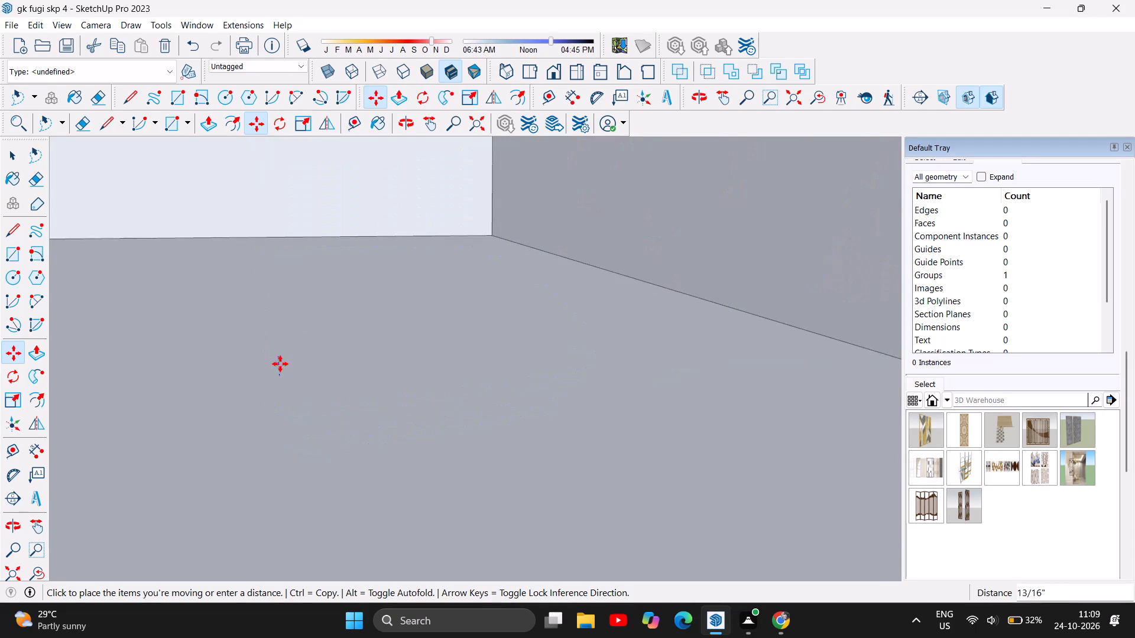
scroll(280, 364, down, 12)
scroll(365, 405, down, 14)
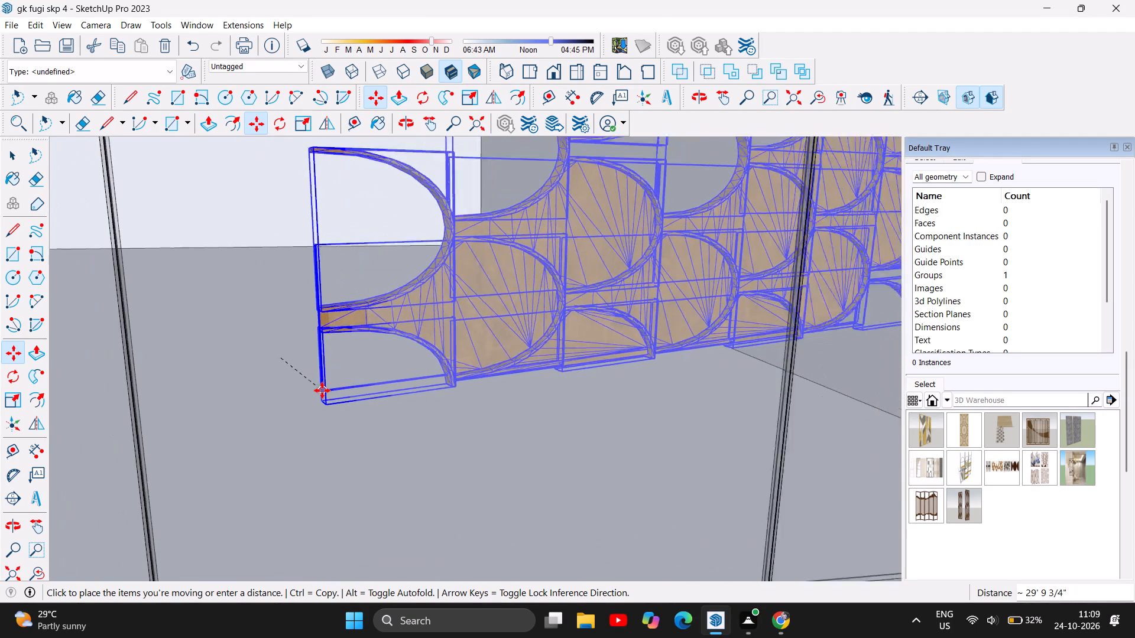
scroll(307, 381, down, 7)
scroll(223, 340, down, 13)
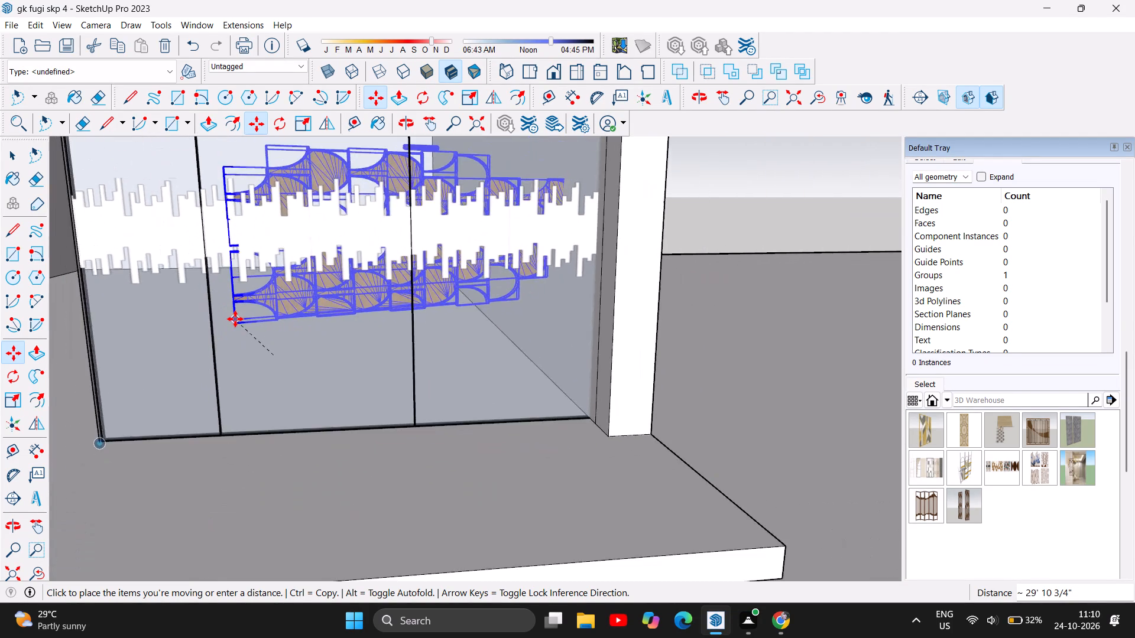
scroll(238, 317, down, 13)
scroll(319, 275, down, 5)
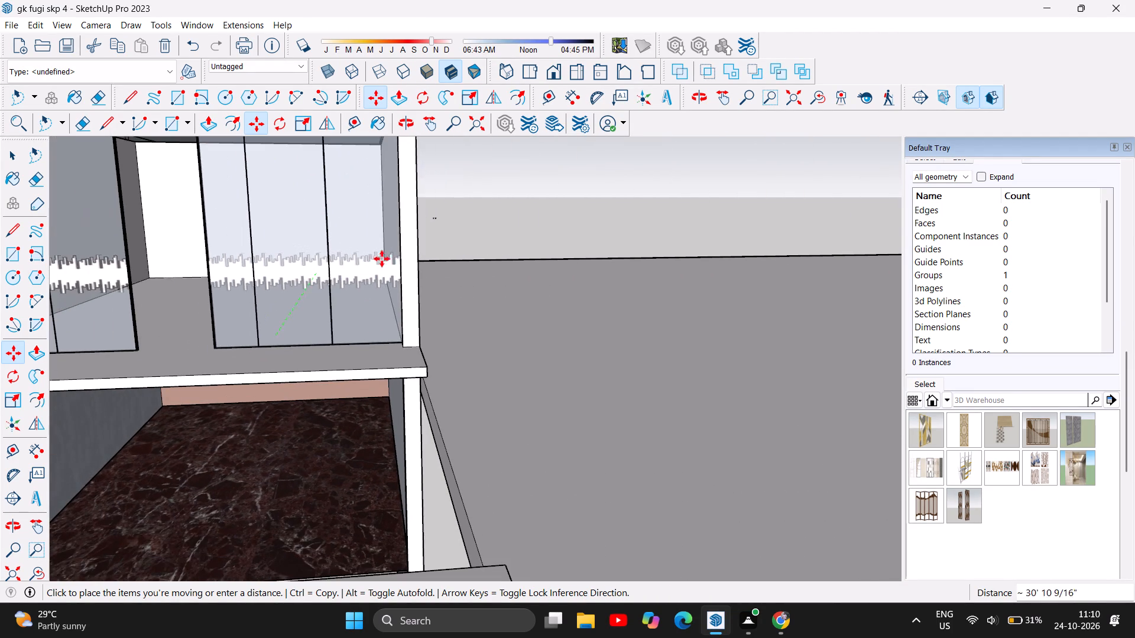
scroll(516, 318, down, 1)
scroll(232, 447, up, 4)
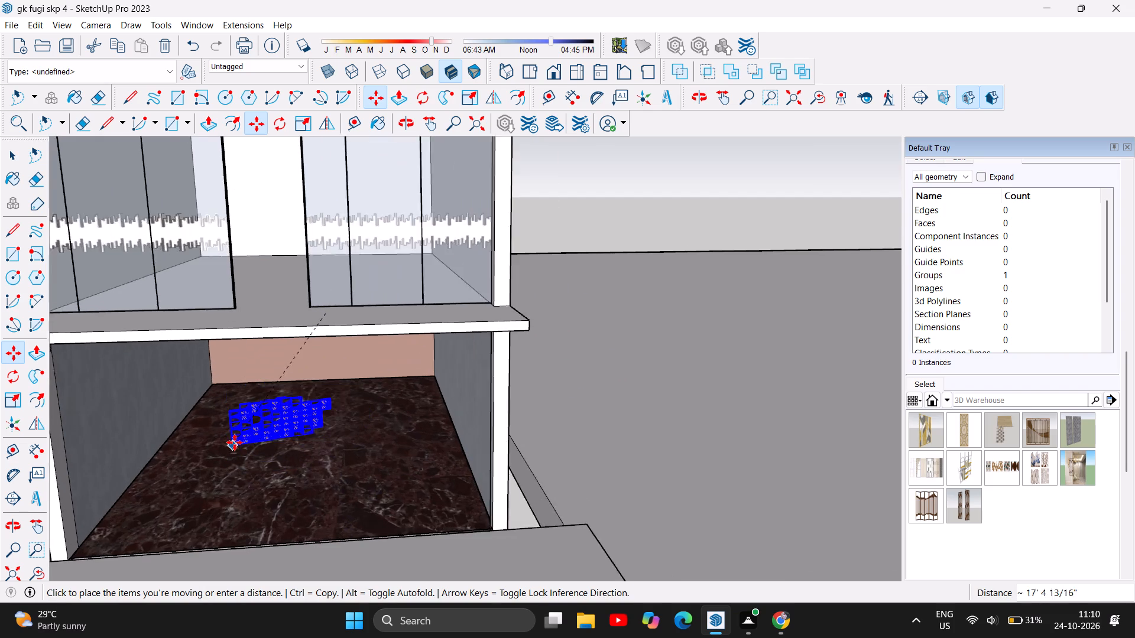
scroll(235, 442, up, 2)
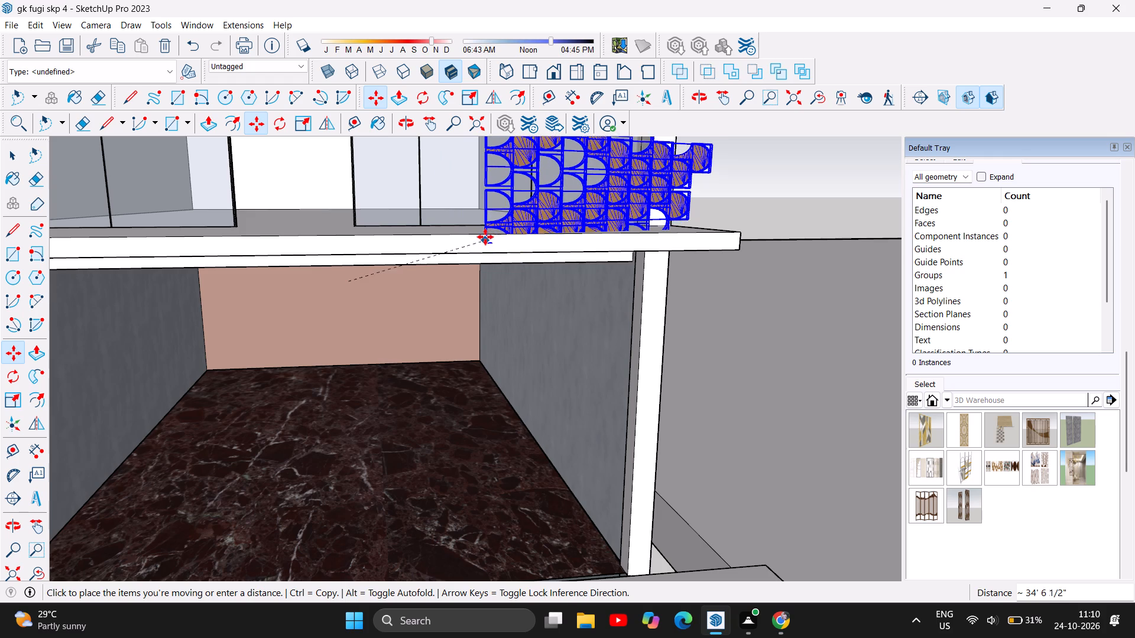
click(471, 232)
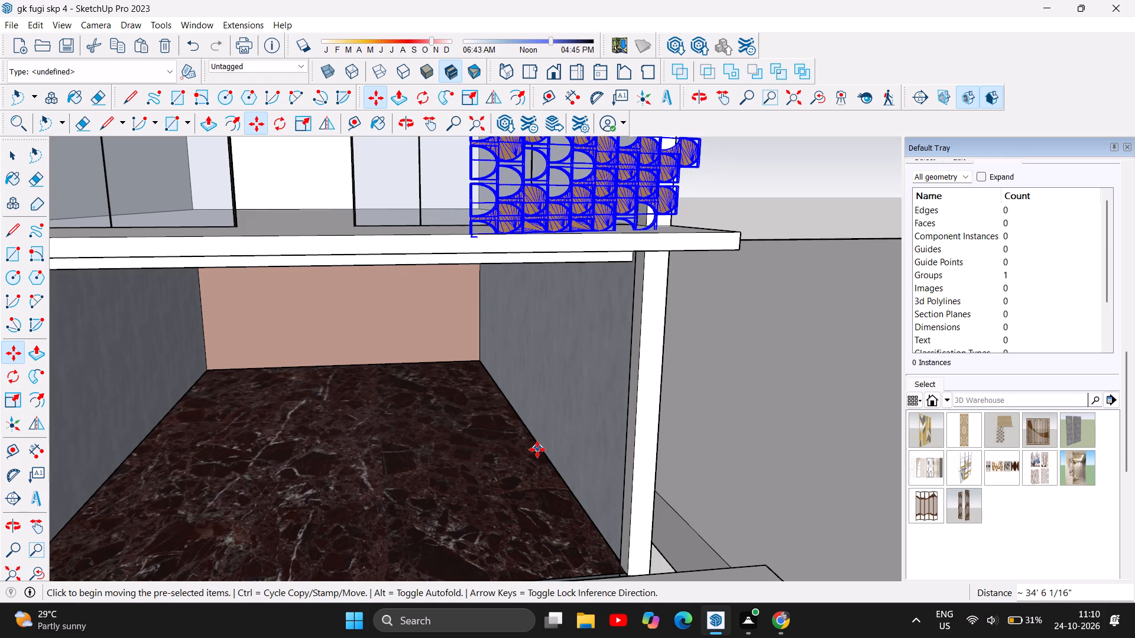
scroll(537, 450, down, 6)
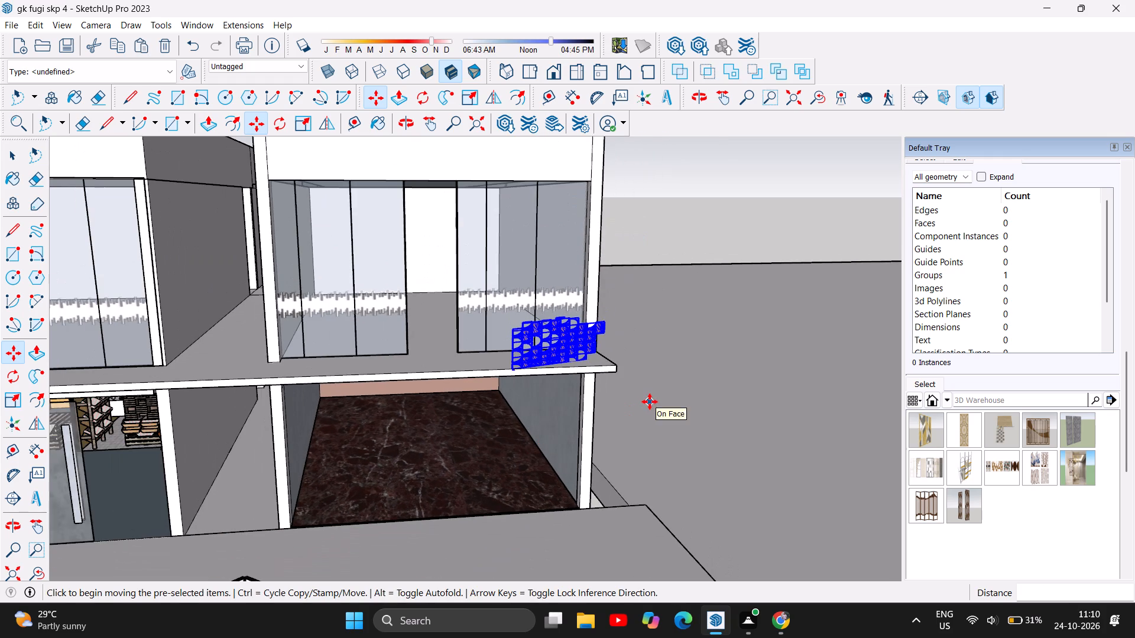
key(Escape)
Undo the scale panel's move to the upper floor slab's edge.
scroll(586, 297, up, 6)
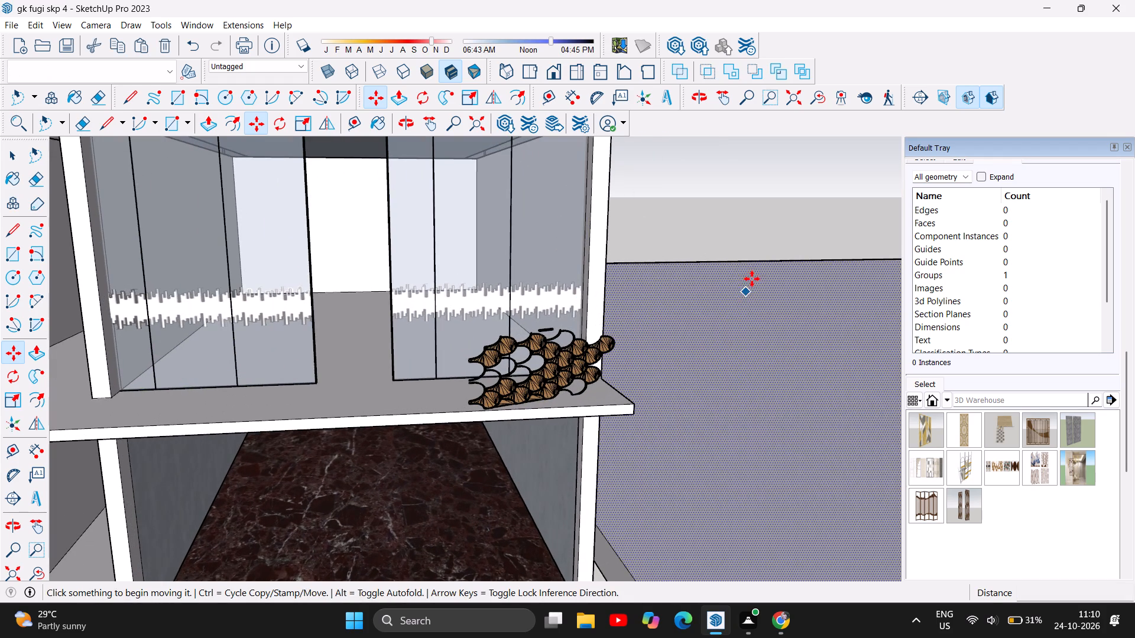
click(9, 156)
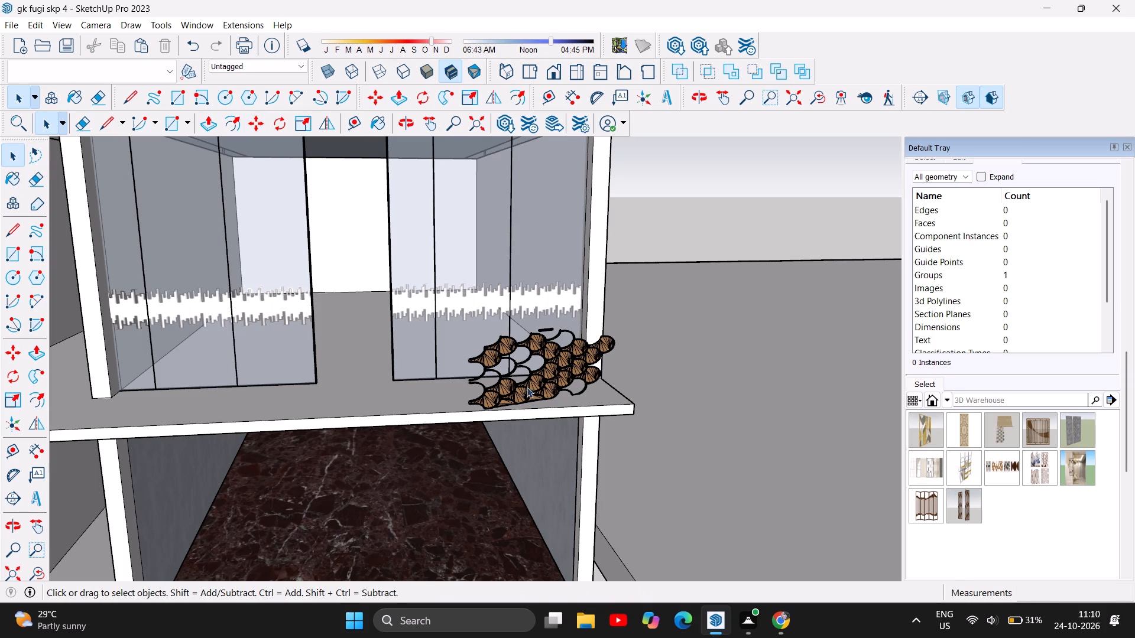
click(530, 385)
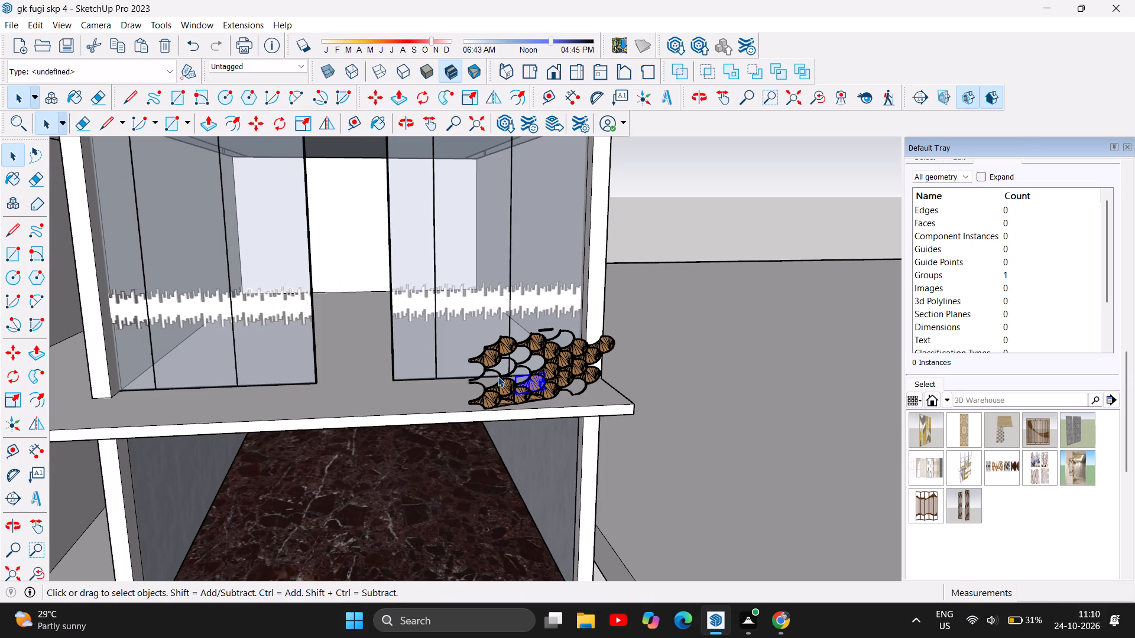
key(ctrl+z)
Select the entire brown scale panel on the shop's pink back wall and delete it.
scroll(431, 408, down, 6)
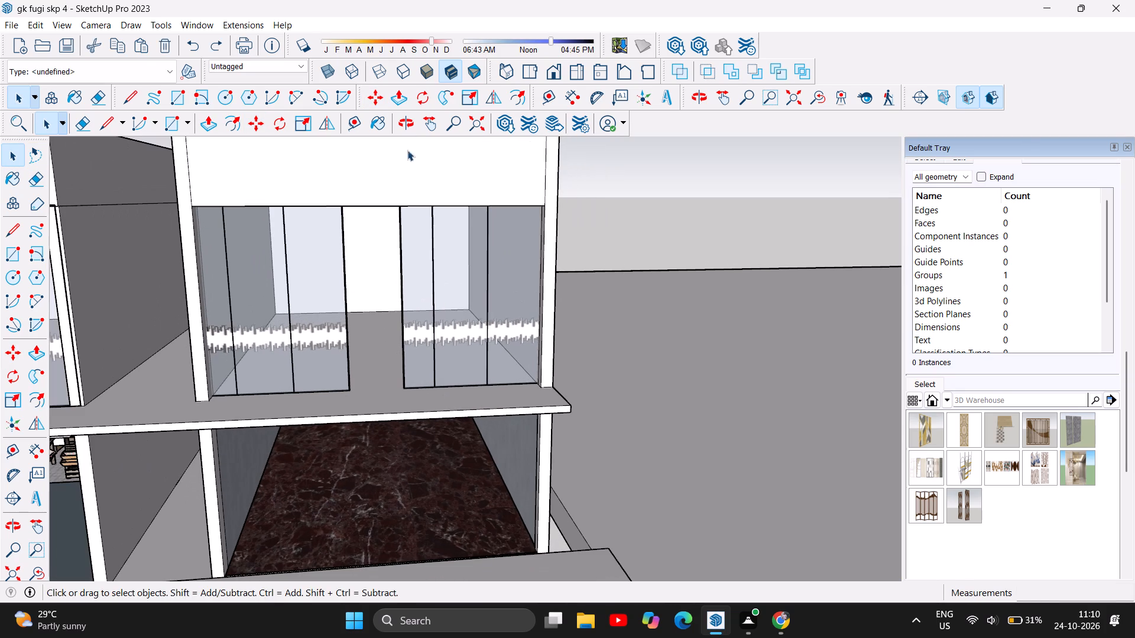
click(403, 122)
drag(474, 433, 471, 358)
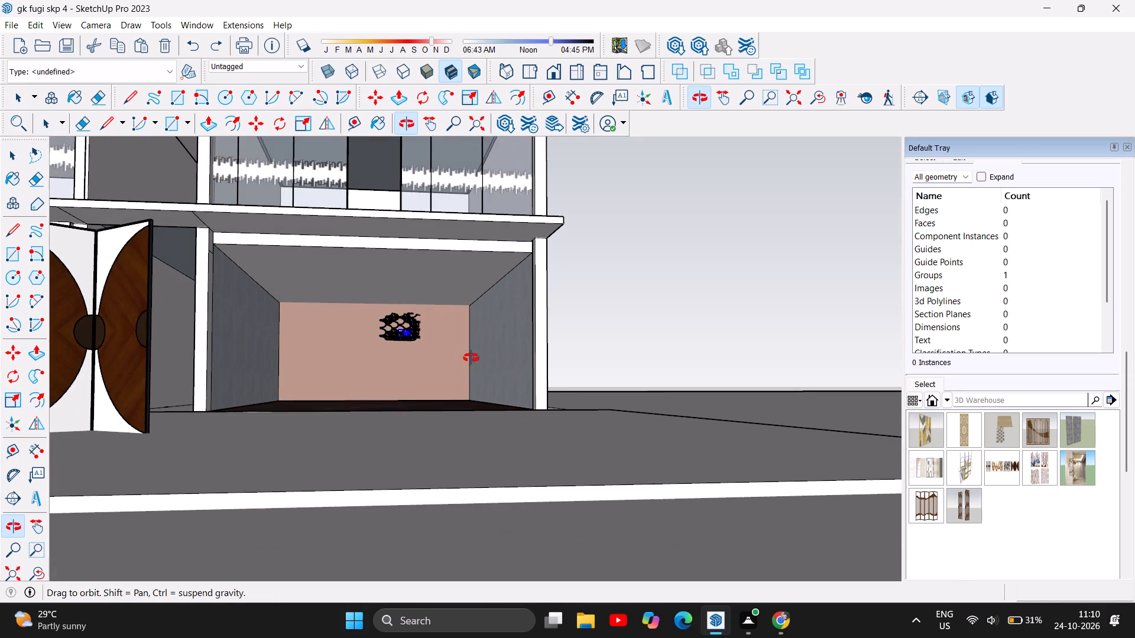
scroll(405, 309, up, 8)
scroll(407, 362, up, 7)
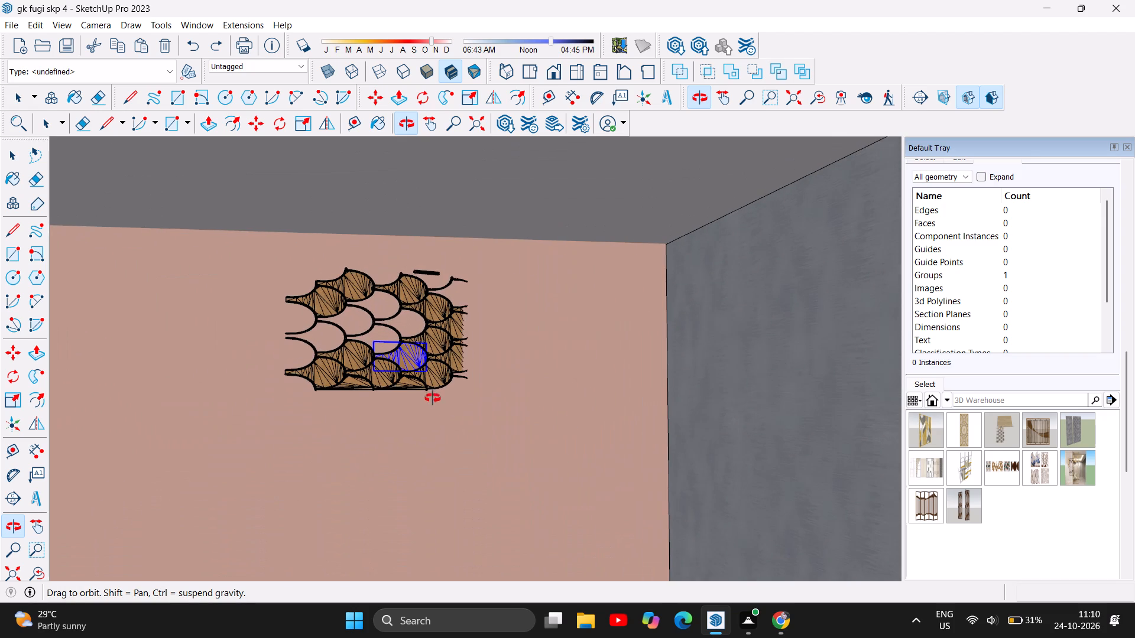
scroll(413, 428, down, 3)
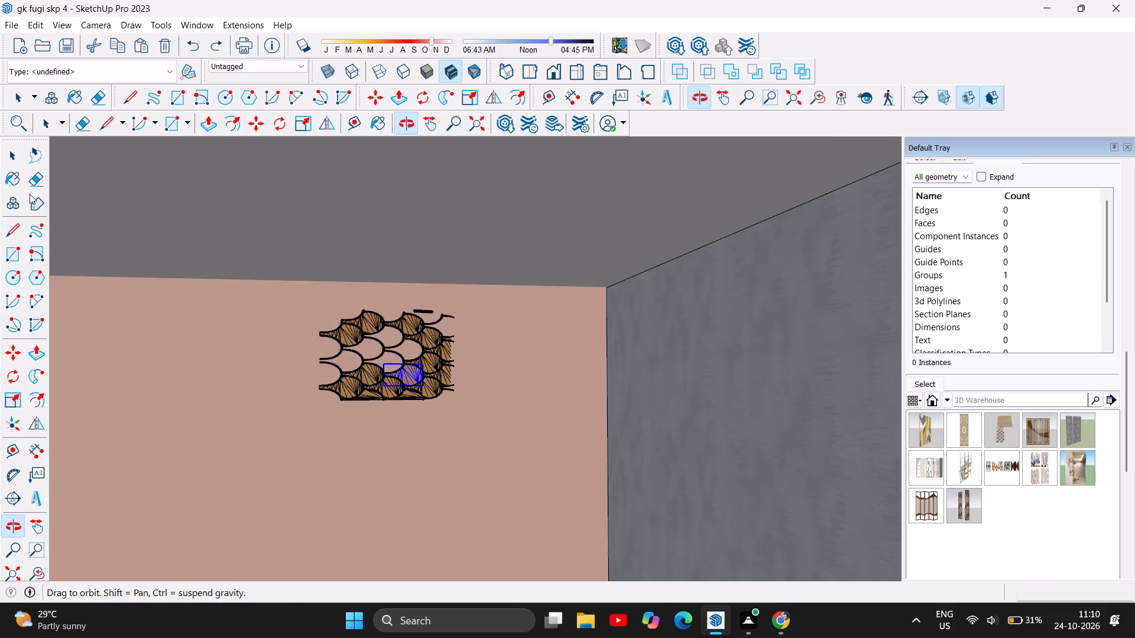
click(29, 153)
drag(271, 331, 332, 296)
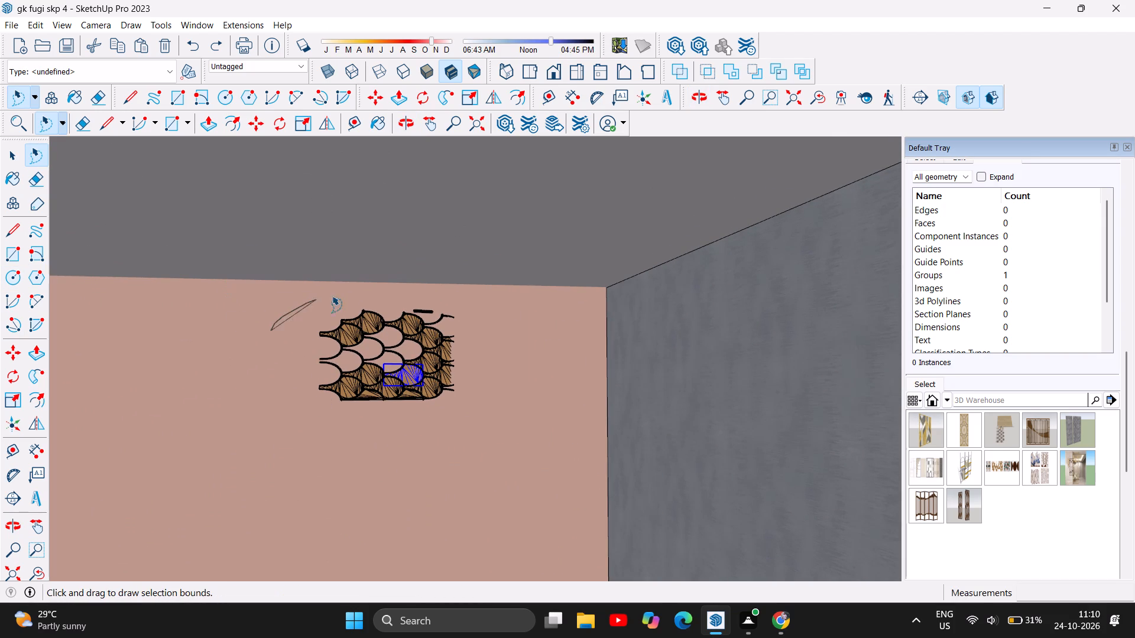
drag(332, 296, 288, 442)
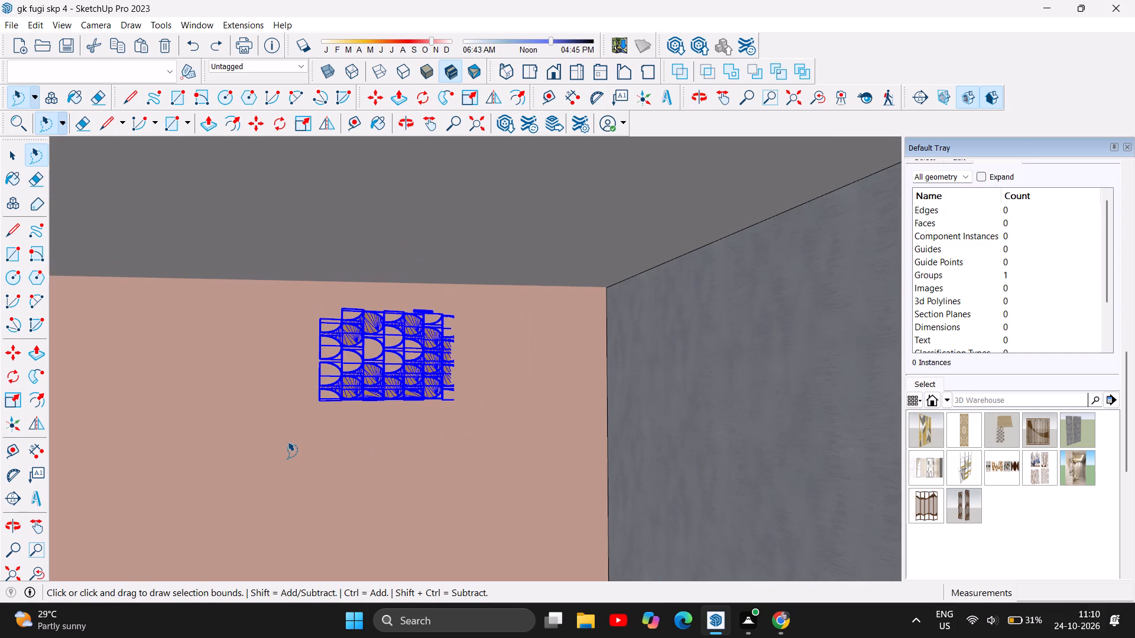
key(Delete)
Insert the 3D Warehouse model "cnc wall decor" and place it at the base of the shop's pink back wall.
scroll(287, 442, down, 12)
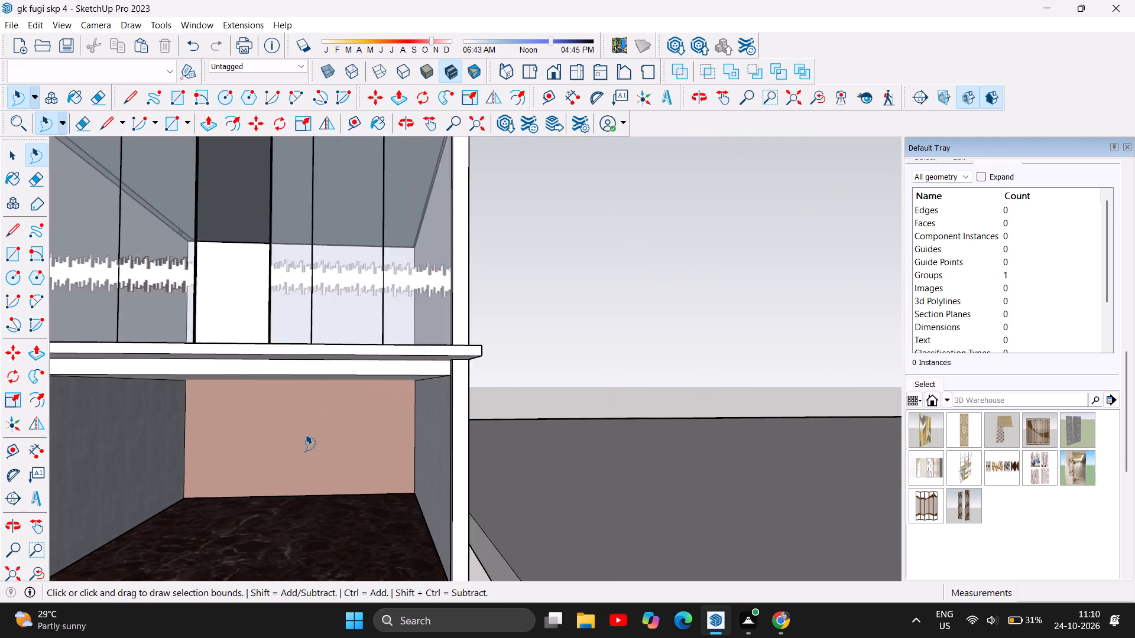
scroll(305, 435, down, 13)
scroll(434, 461, down, 5)
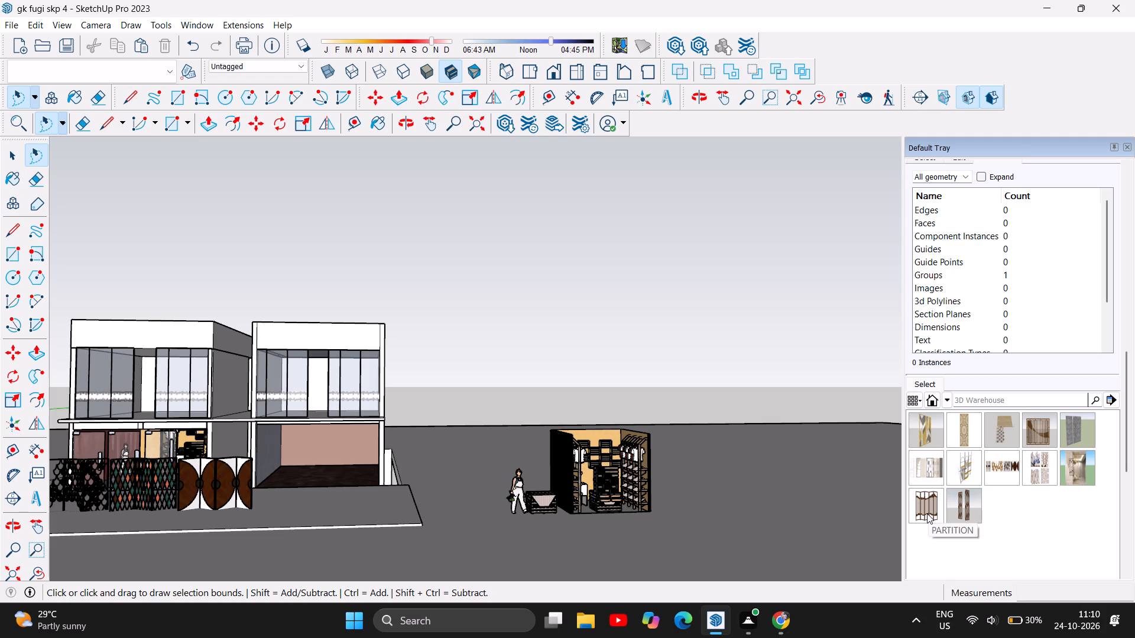
click(924, 432)
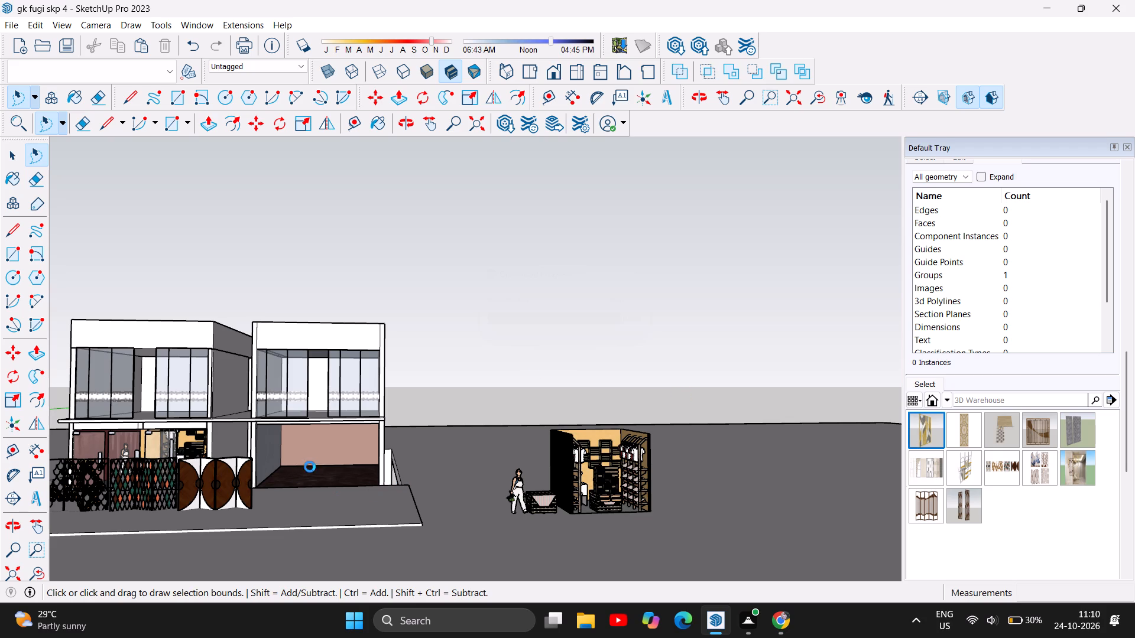
scroll(391, 457, up, 5)
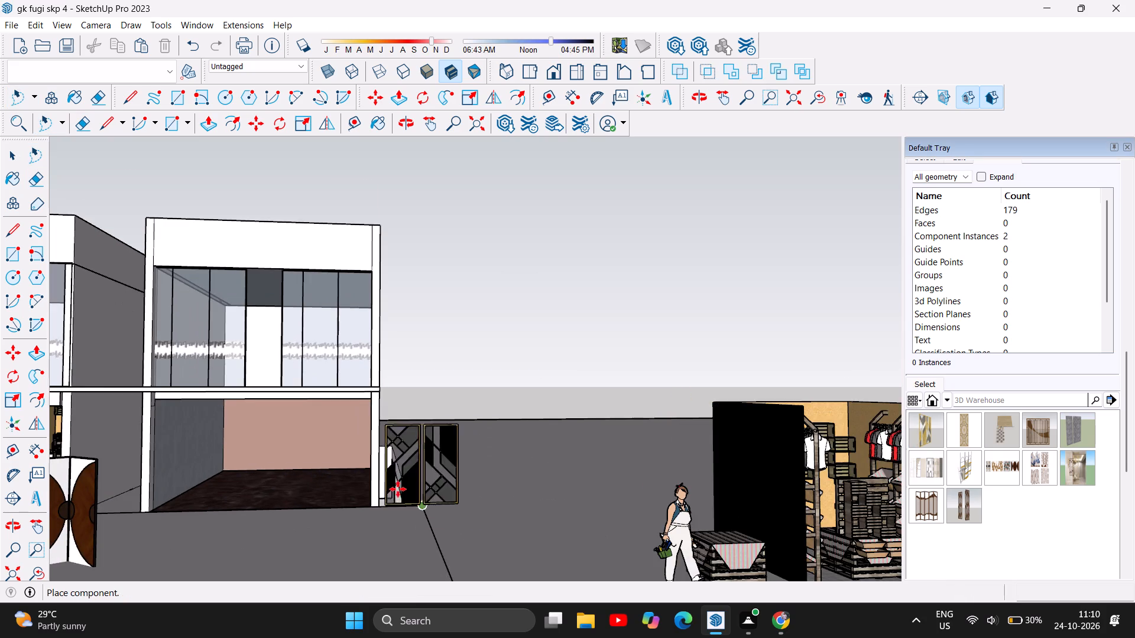
scroll(398, 489, up, 1)
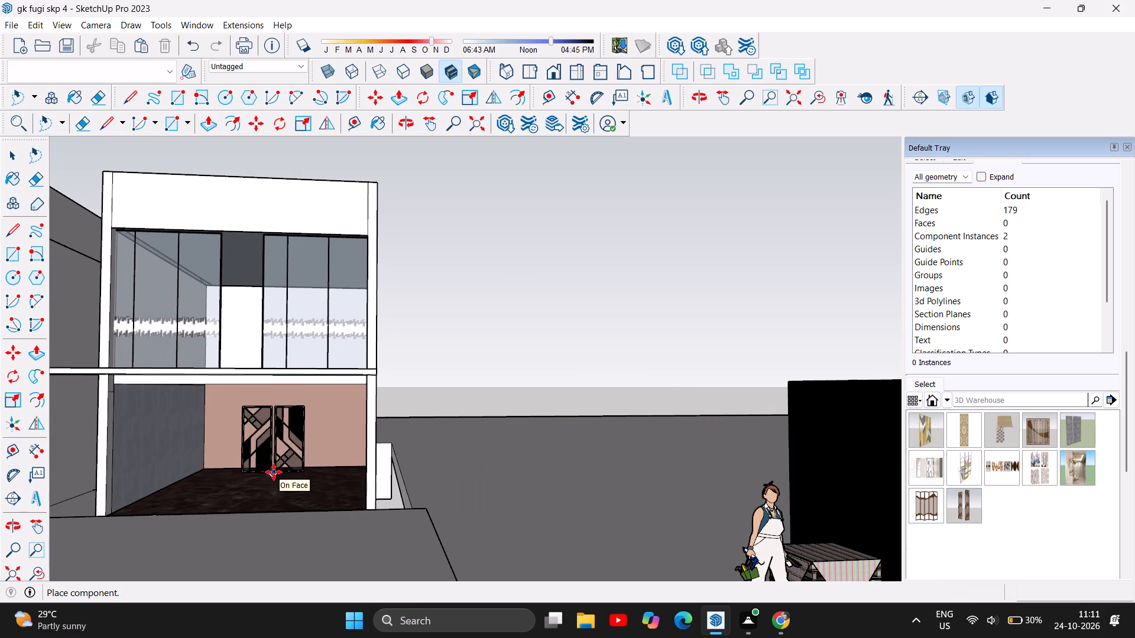
click(275, 471)
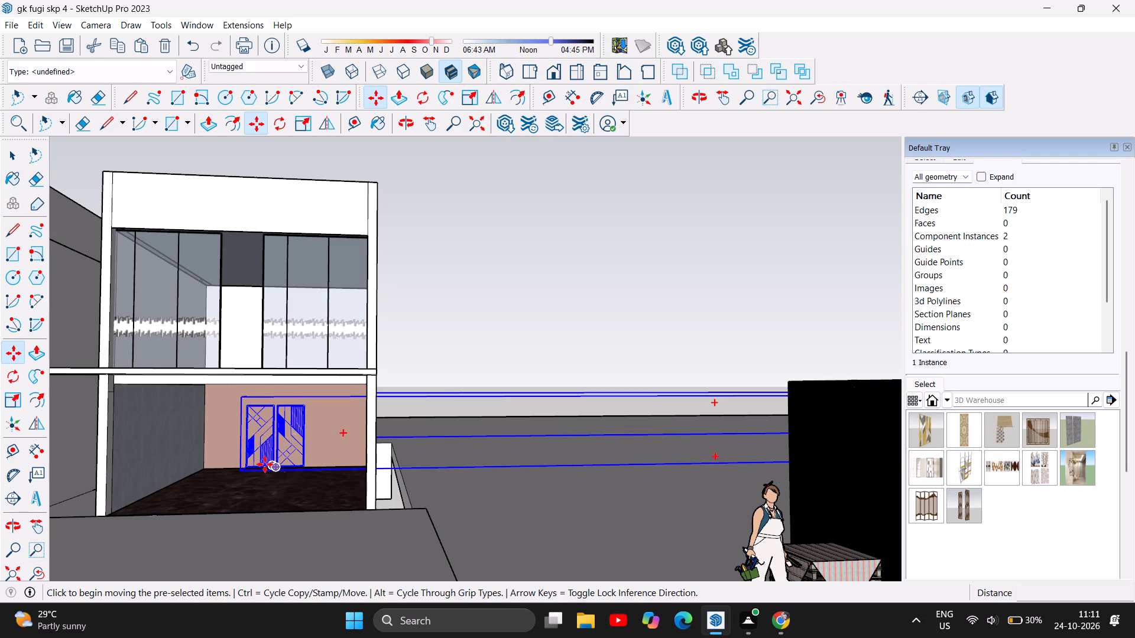
Undo the placement of the CNC wall decor model at the shop's pink back wall.
scroll(287, 484, down, 6)
scroll(368, 487, down, 7)
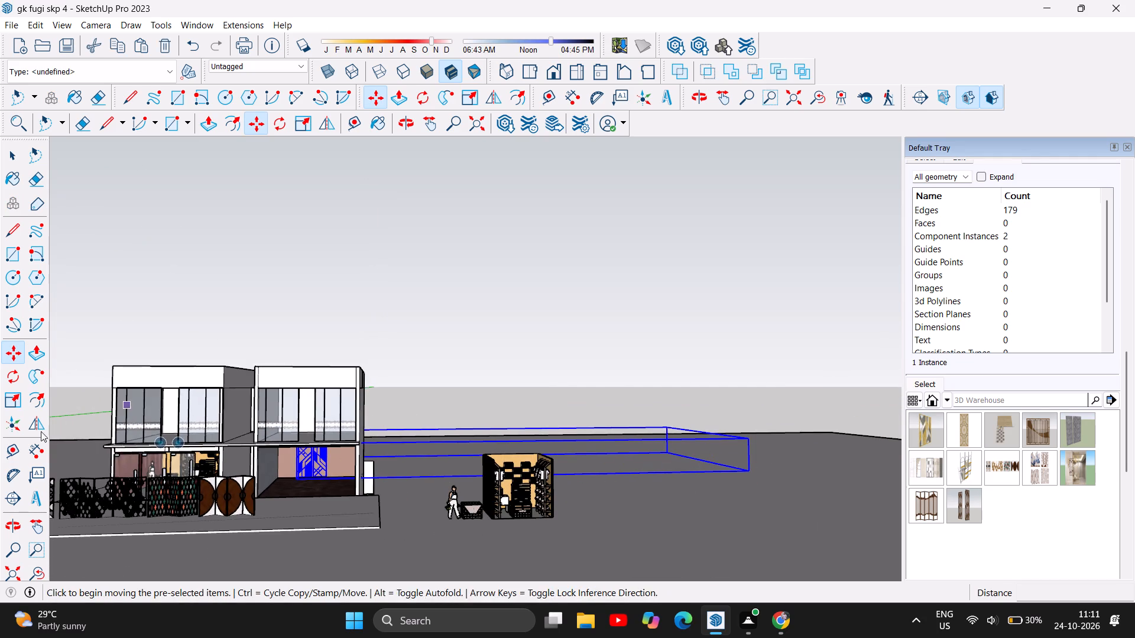
scroll(287, 475, up, 7)
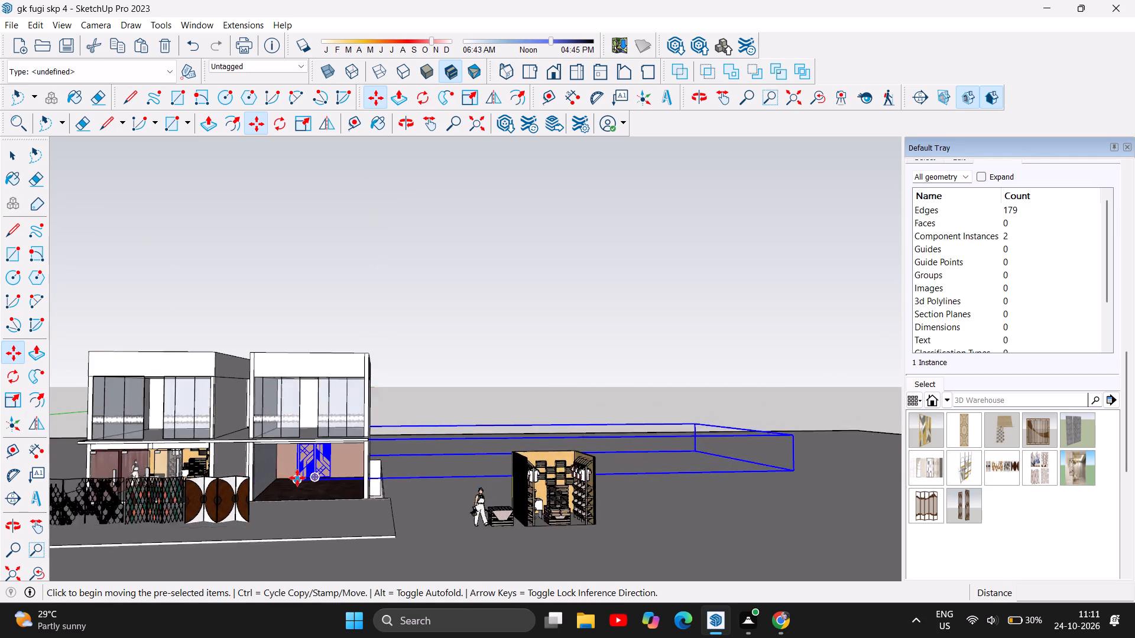
right_click(307, 461)
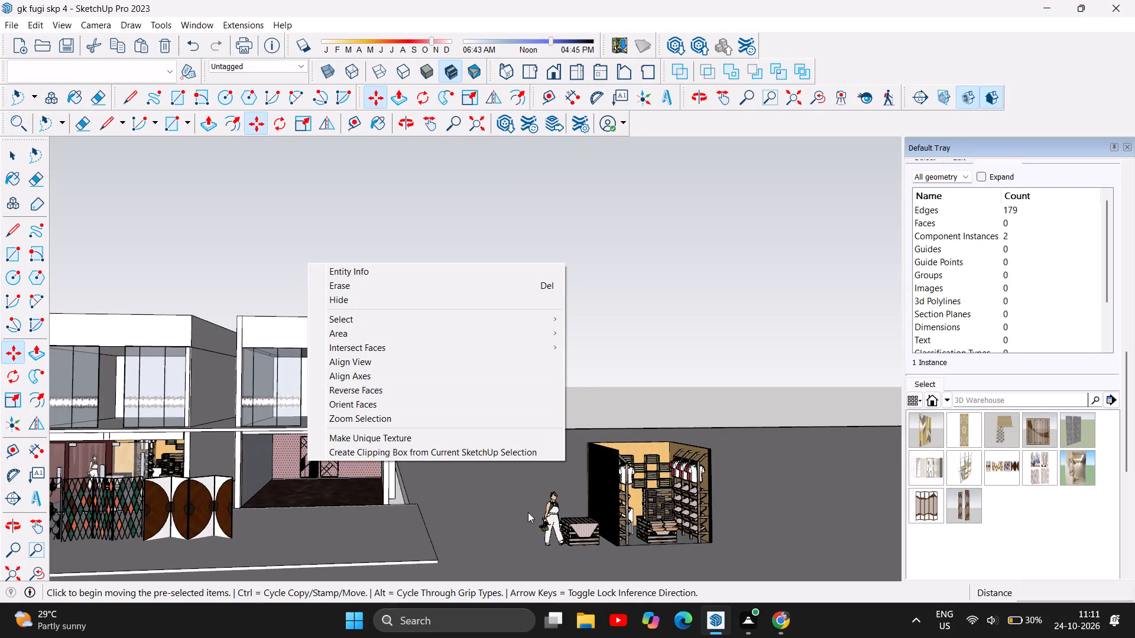
click(520, 506)
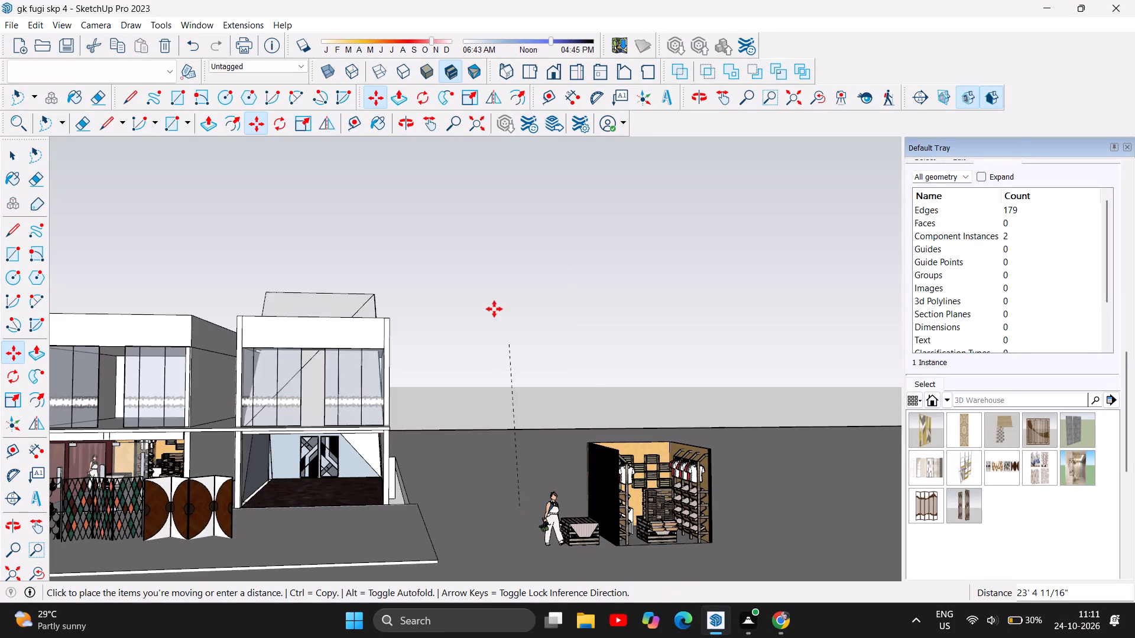
key(ctrl+z)
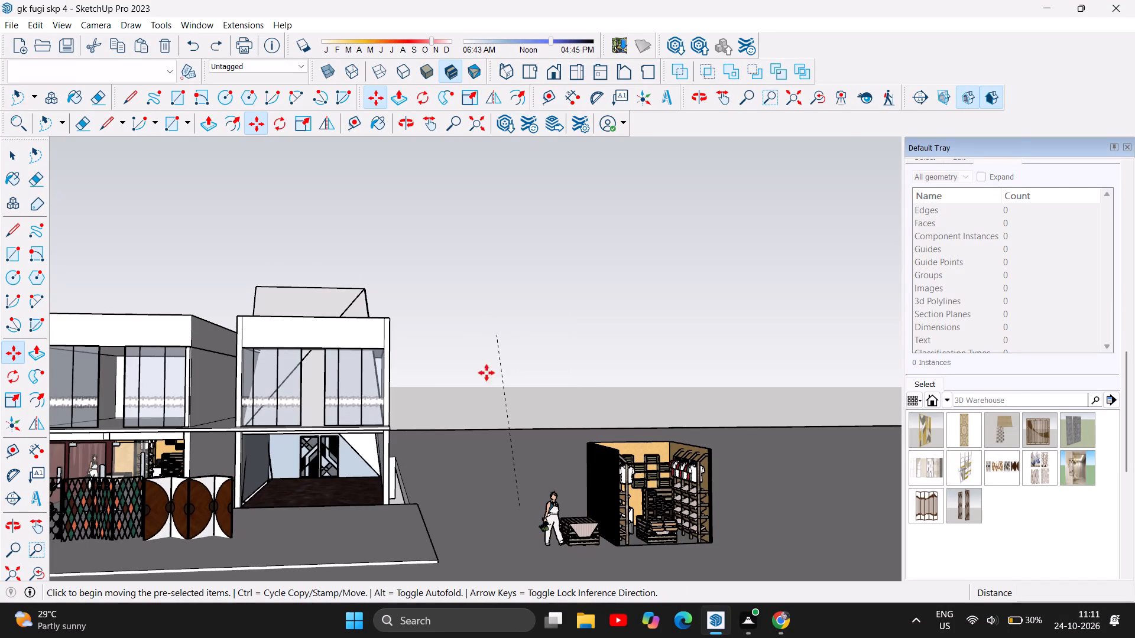
scroll(537, 452, down, 3)
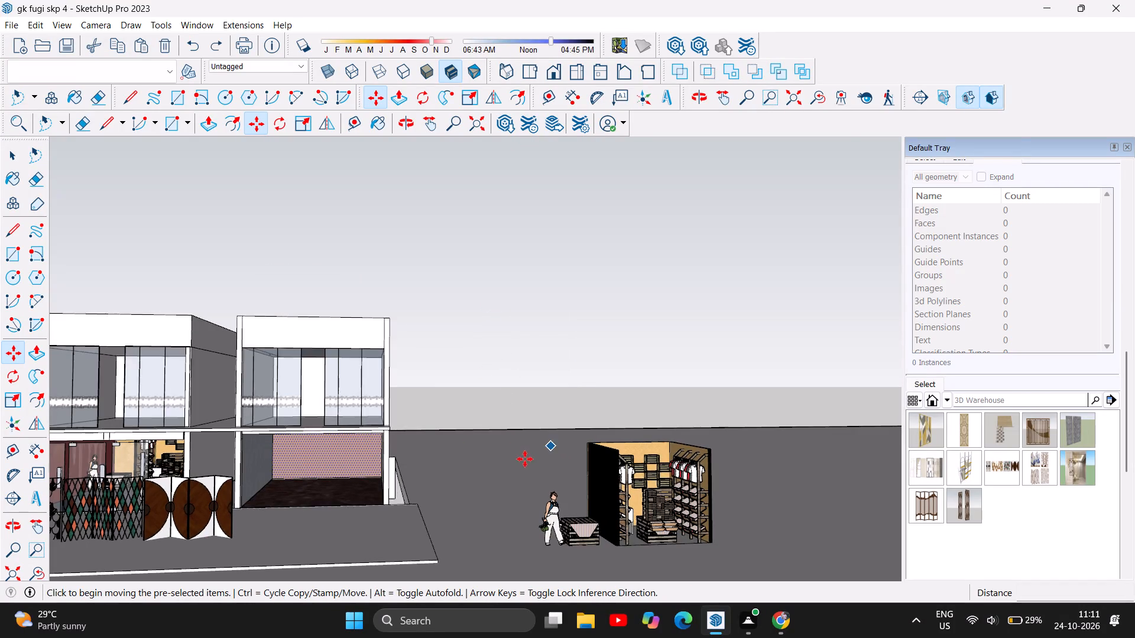
key(Escape)
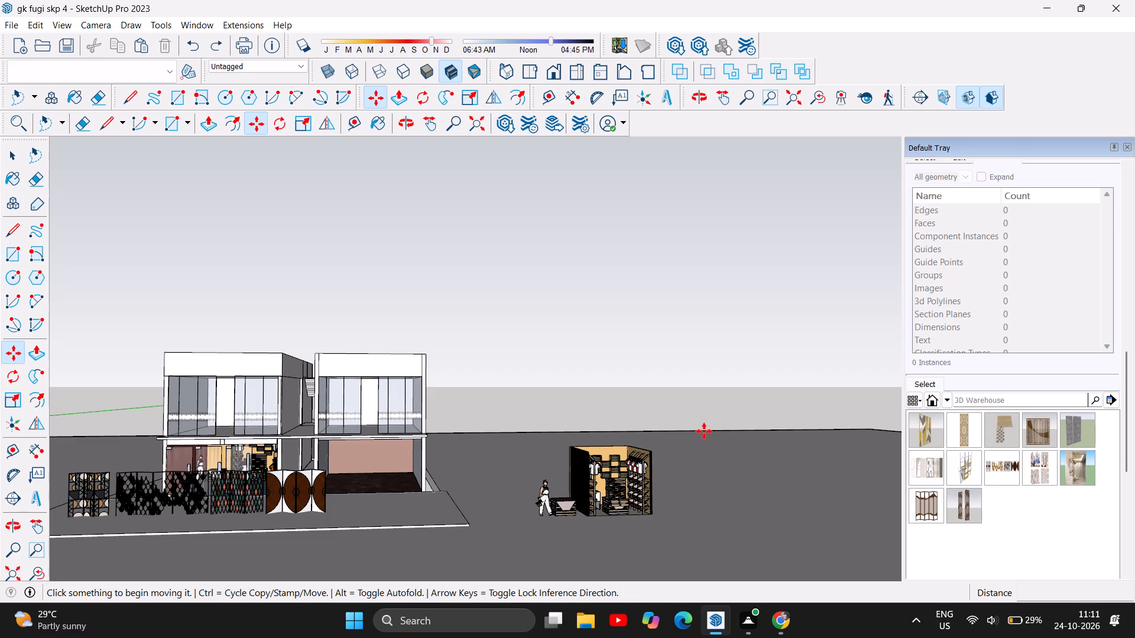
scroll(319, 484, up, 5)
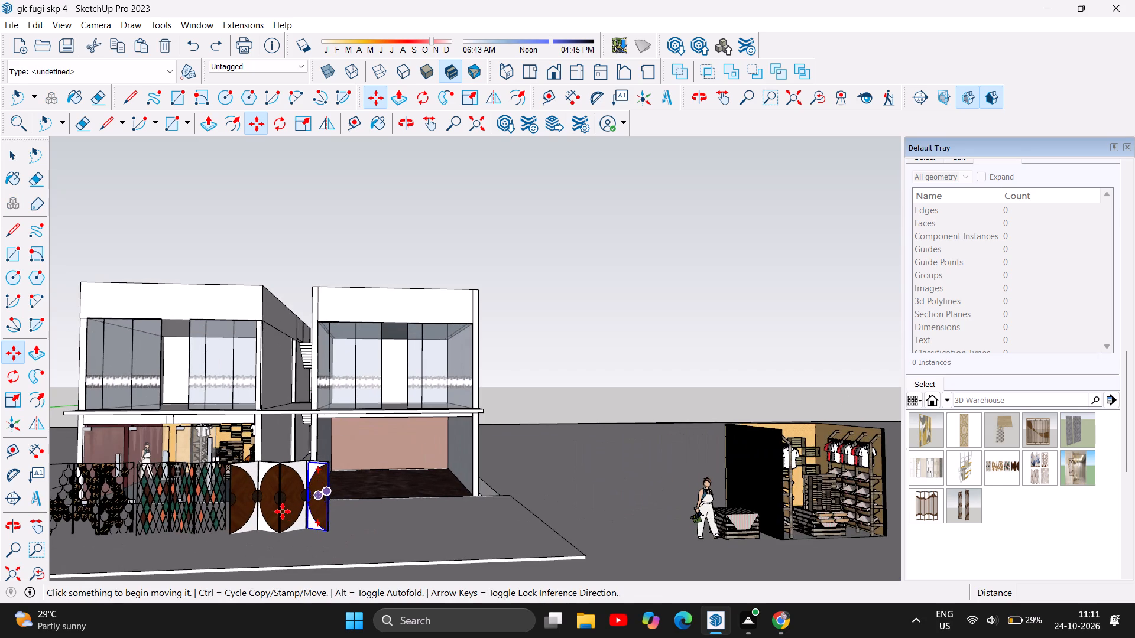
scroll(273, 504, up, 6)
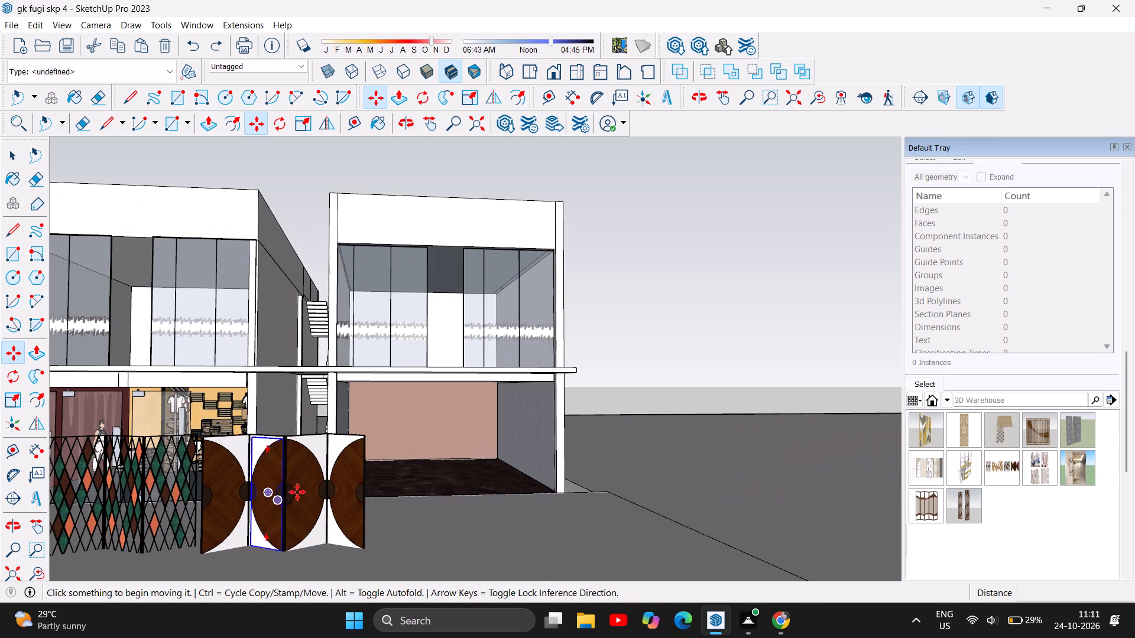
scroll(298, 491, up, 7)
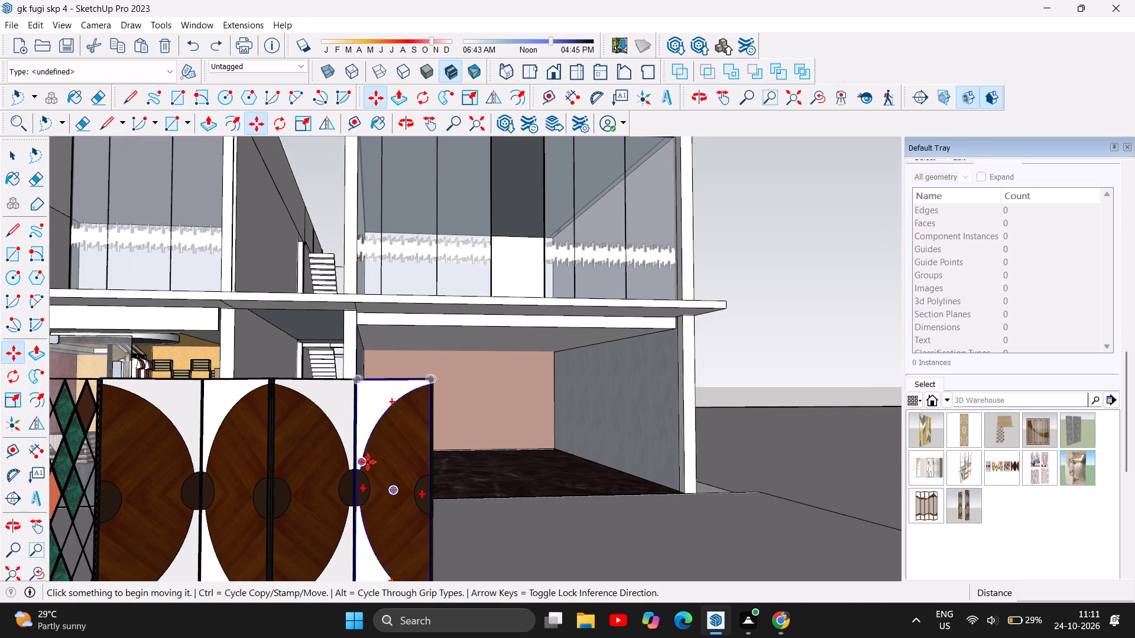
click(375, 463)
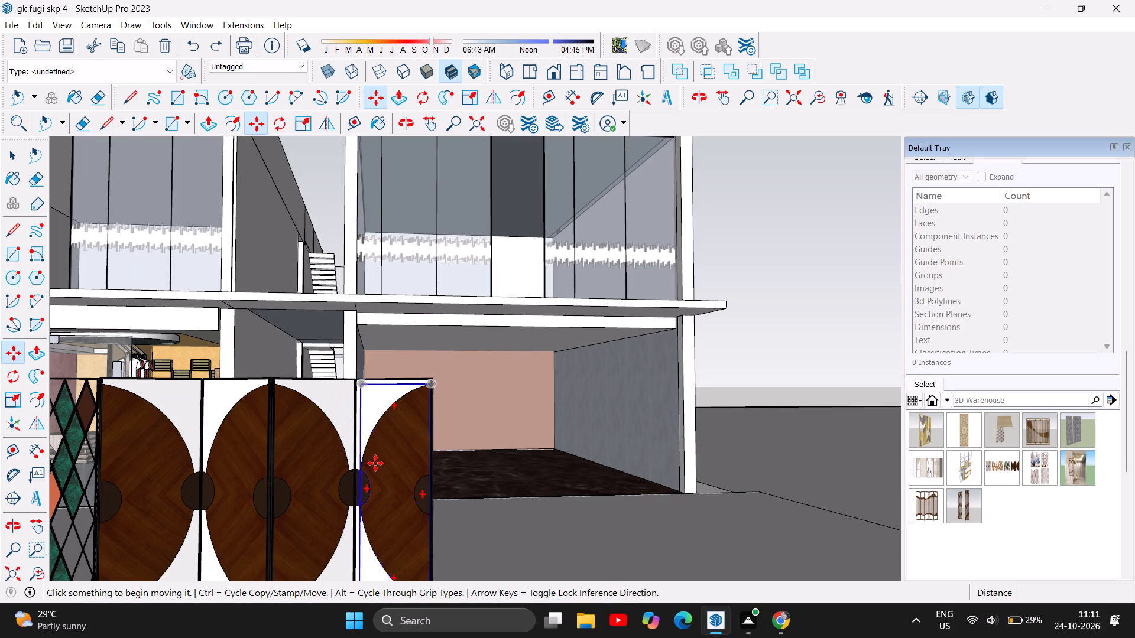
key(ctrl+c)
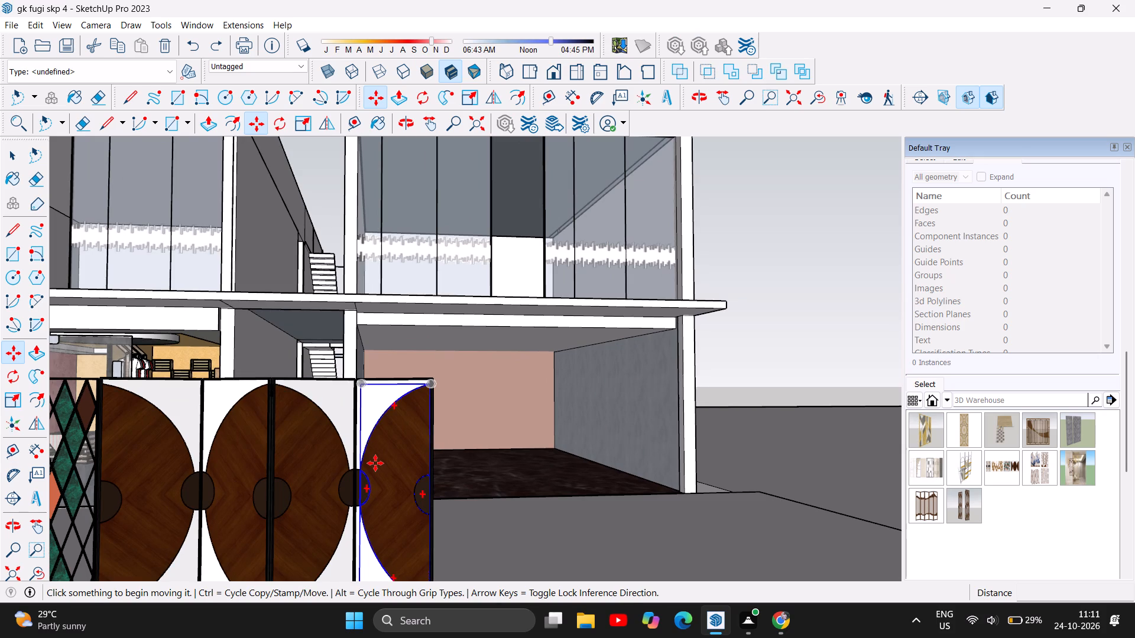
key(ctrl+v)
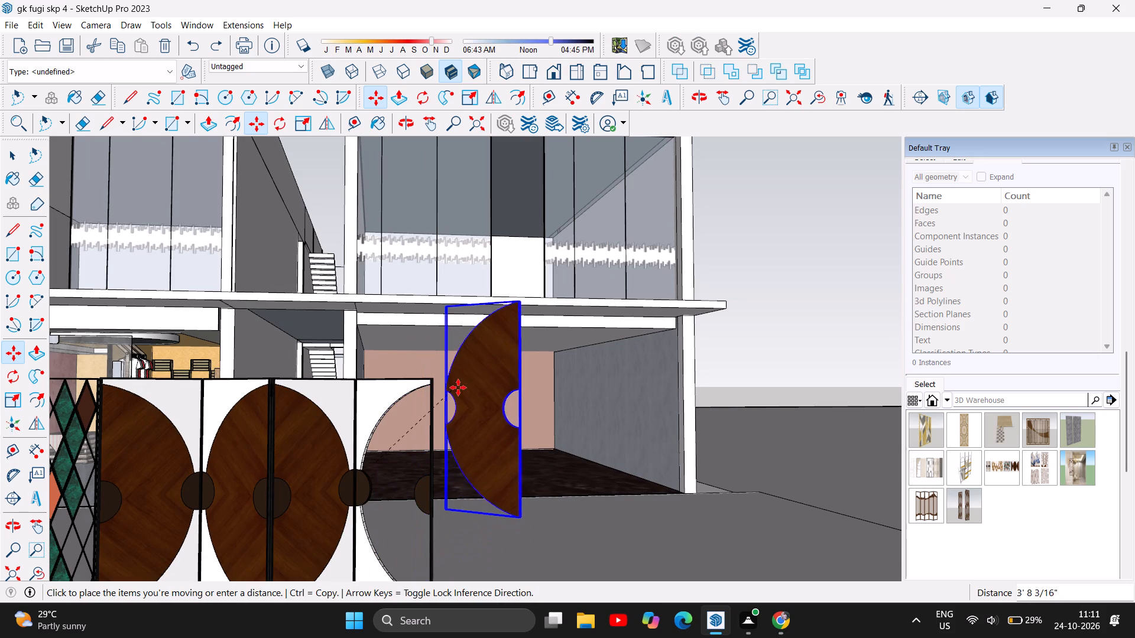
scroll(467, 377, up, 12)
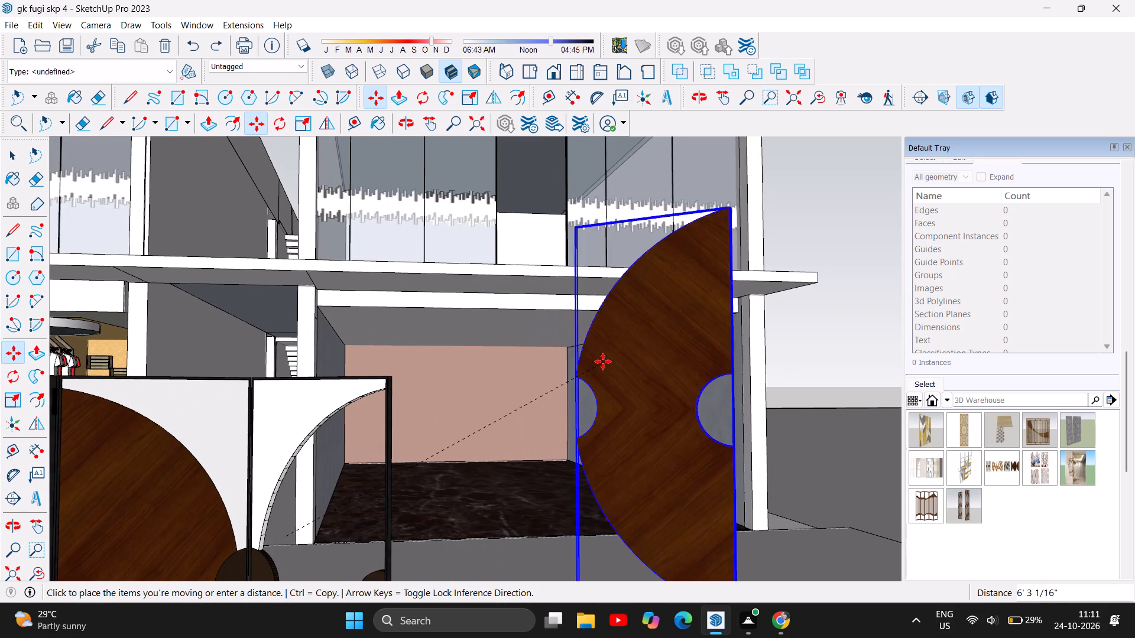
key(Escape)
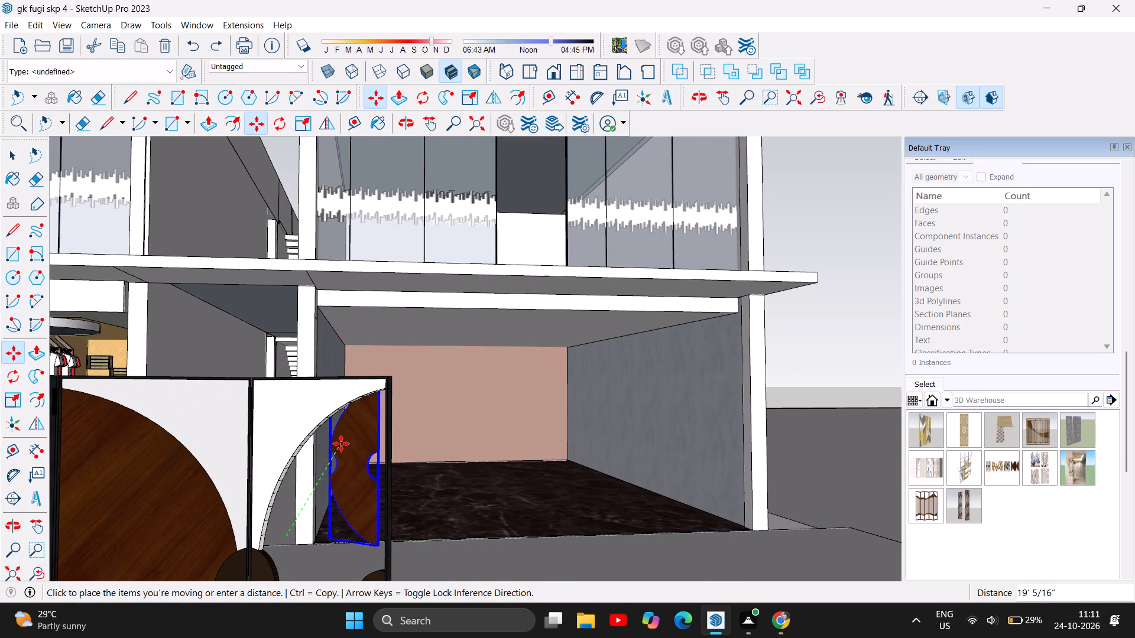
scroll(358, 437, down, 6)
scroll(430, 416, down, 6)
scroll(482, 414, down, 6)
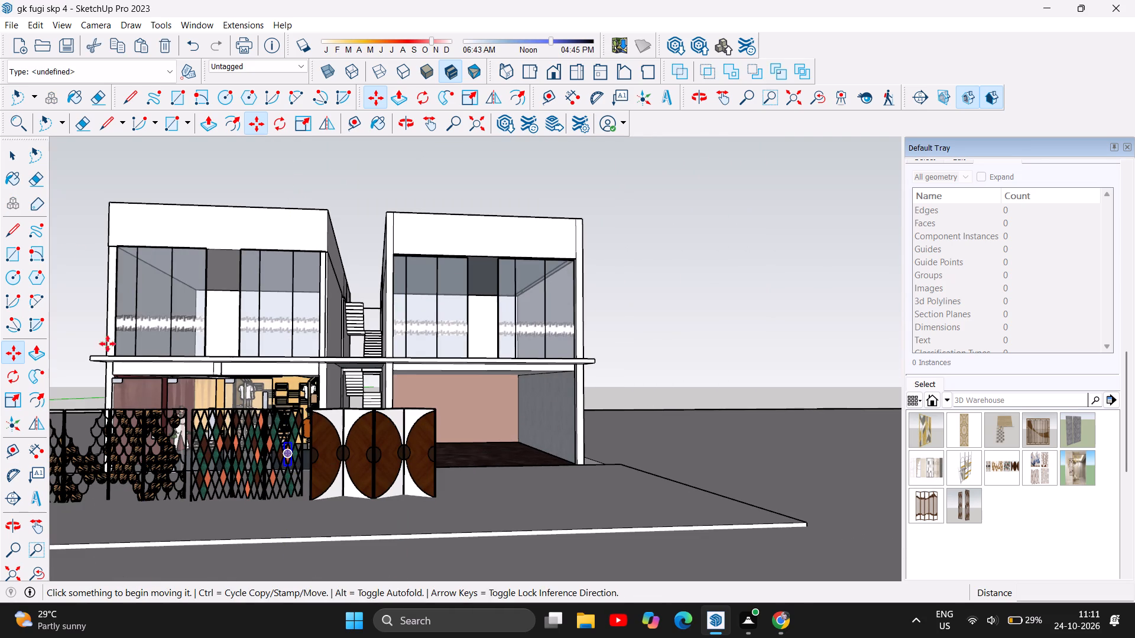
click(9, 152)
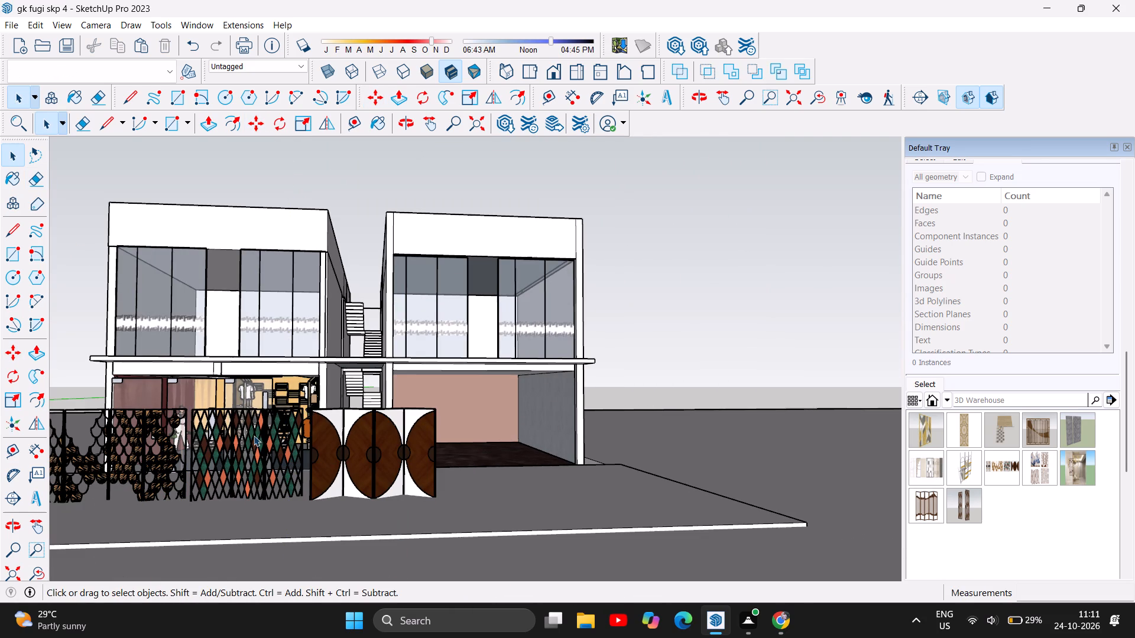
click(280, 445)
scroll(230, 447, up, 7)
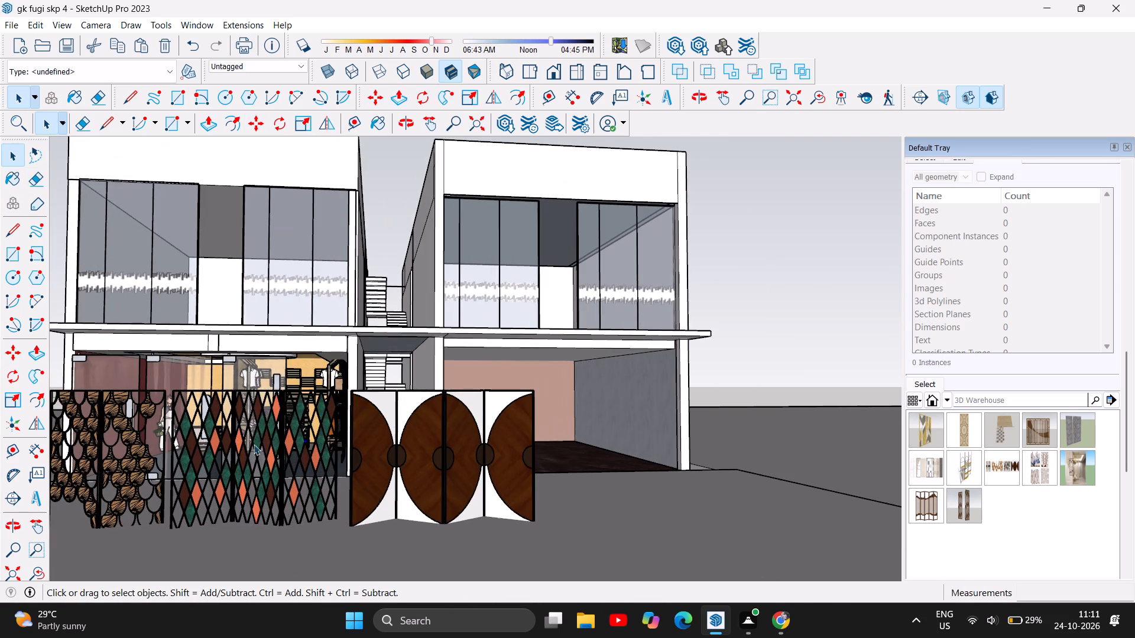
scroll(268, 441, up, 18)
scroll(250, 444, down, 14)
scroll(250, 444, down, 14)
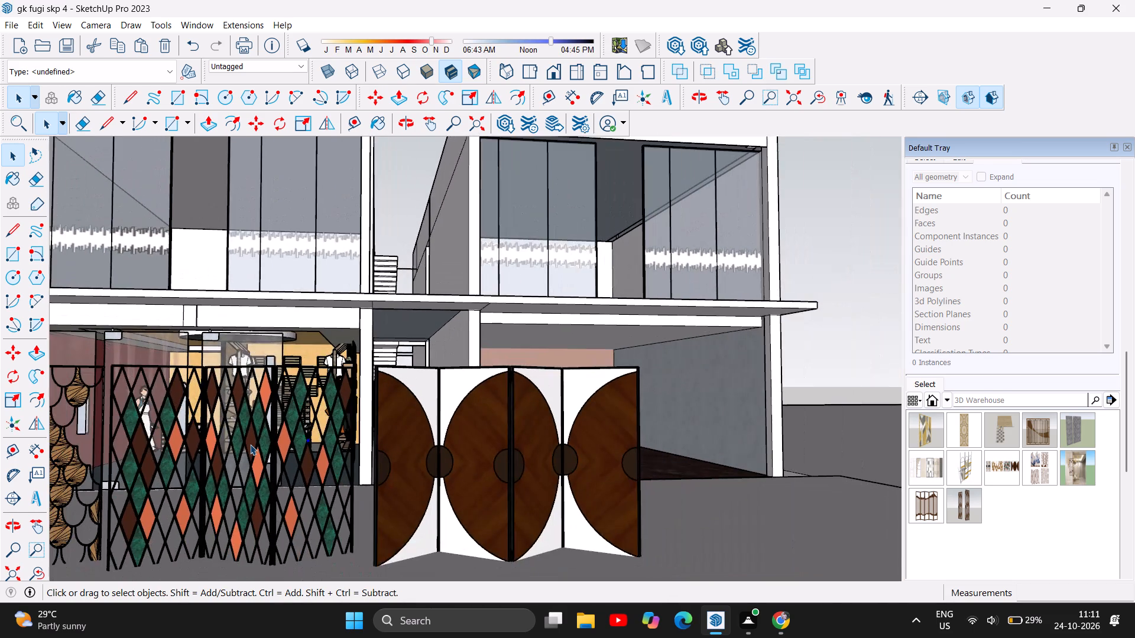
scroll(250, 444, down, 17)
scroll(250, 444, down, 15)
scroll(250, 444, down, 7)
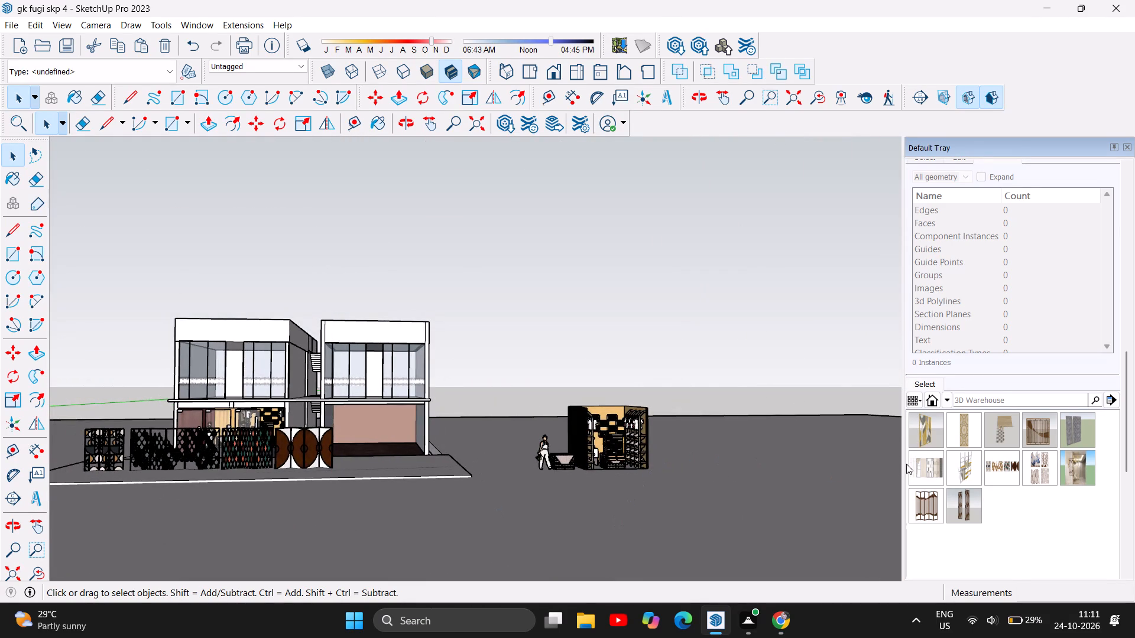
Insert the 3D Warehouse model of a black metal screen with gold interior image, placing it on the ground beyond the clothing display unit.
click(1084, 475)
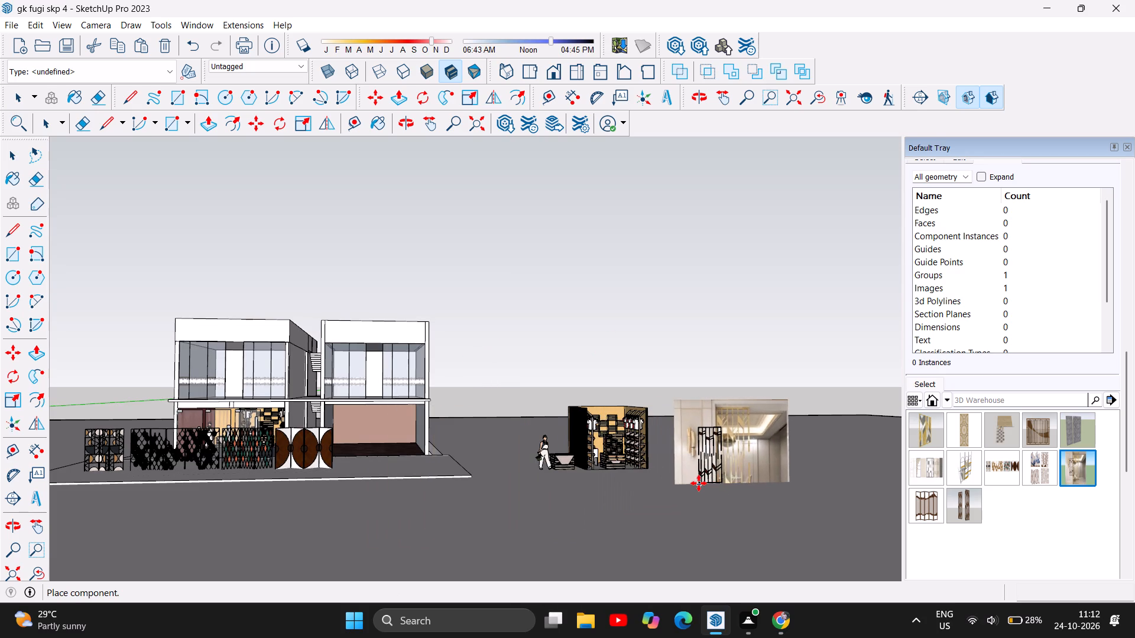
click(699, 483)
Insert the 3D Warehouse row of patterned folding screens and place it on the ground in front of the existing row.
click(1009, 477)
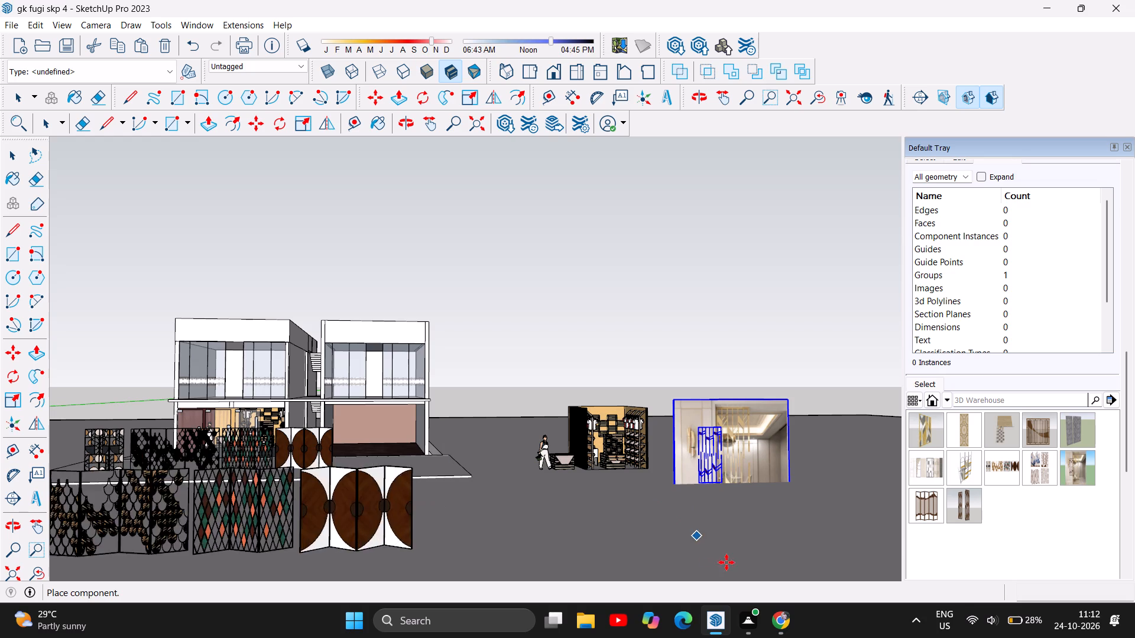
double_click(650, 548)
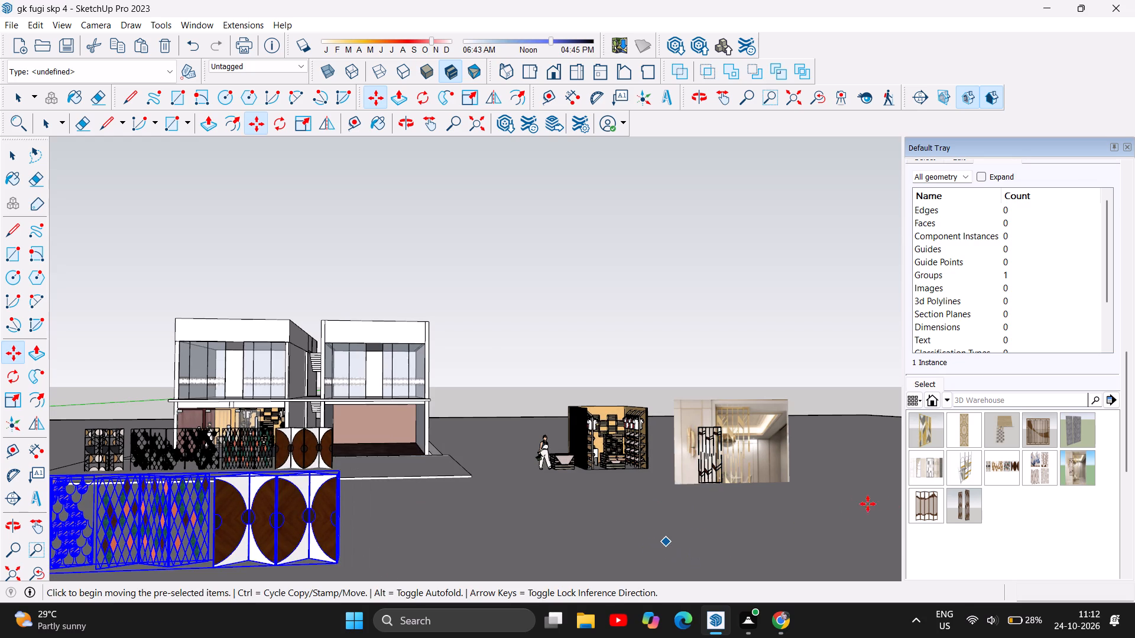
Insert the 3D Warehouse model of two dark brown slatted screens and place it on the ground in front of the clothing display unit.
click(968, 506)
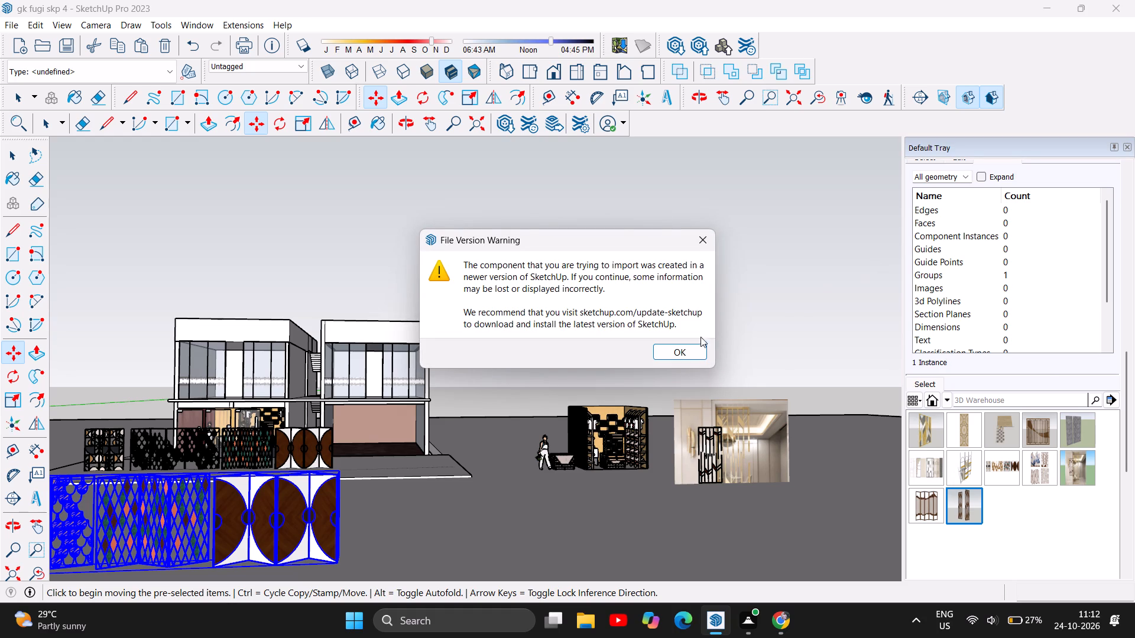
click(698, 349)
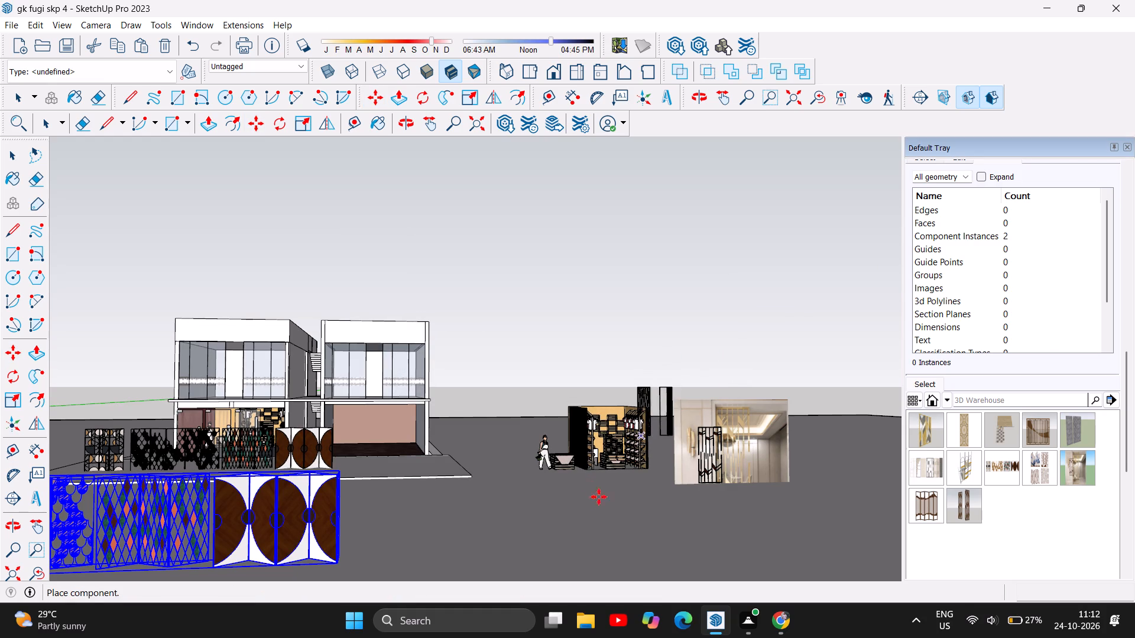
click(574, 535)
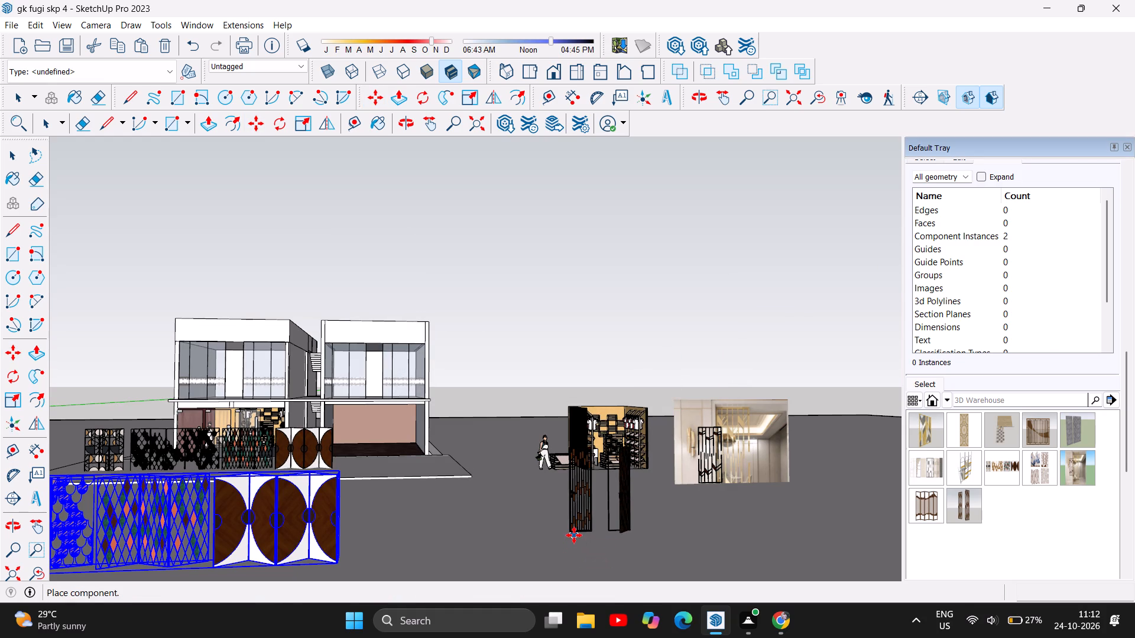
Explode the newly placed brown slatted screen component into its separate screens.
scroll(625, 520, up, 7)
scroll(556, 517, up, 2)
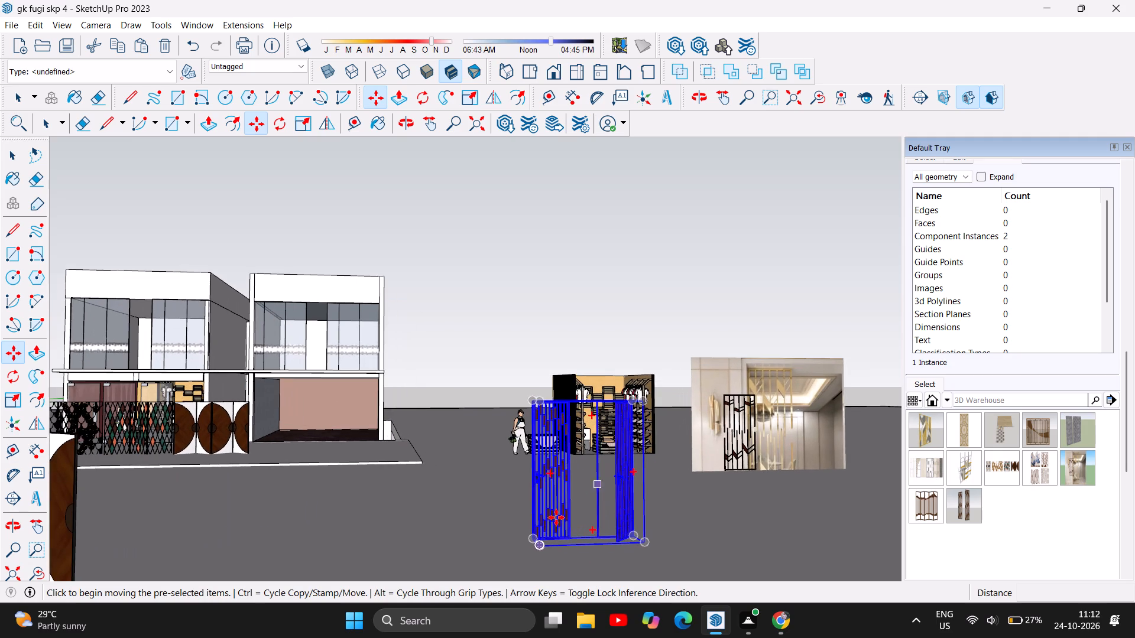
scroll(556, 517, up, 6)
click(16, 157)
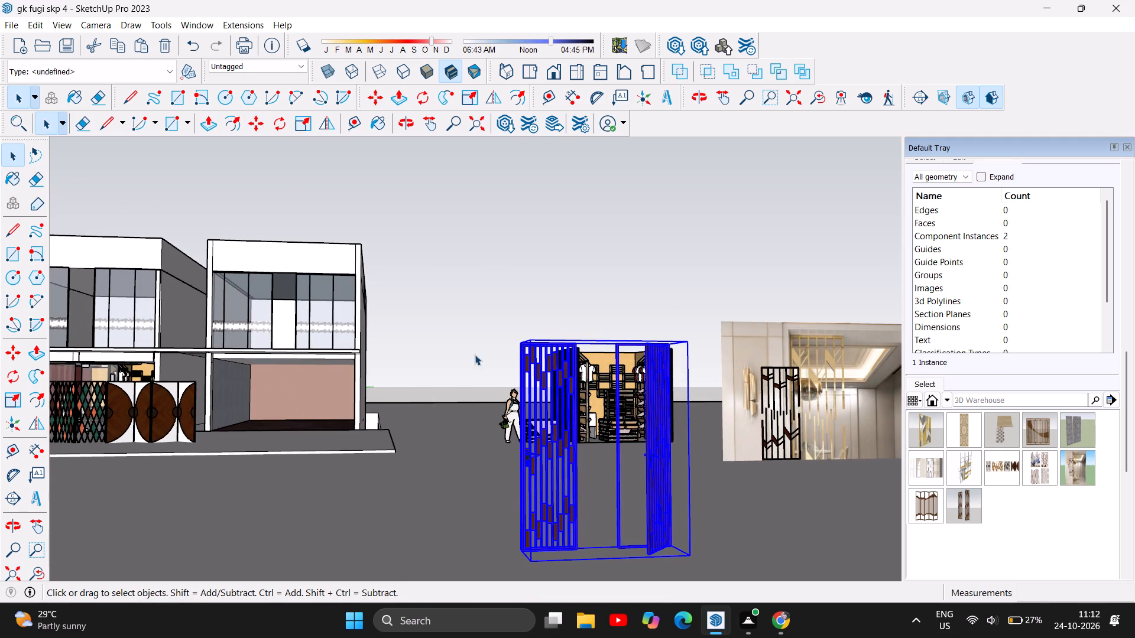
click(688, 279)
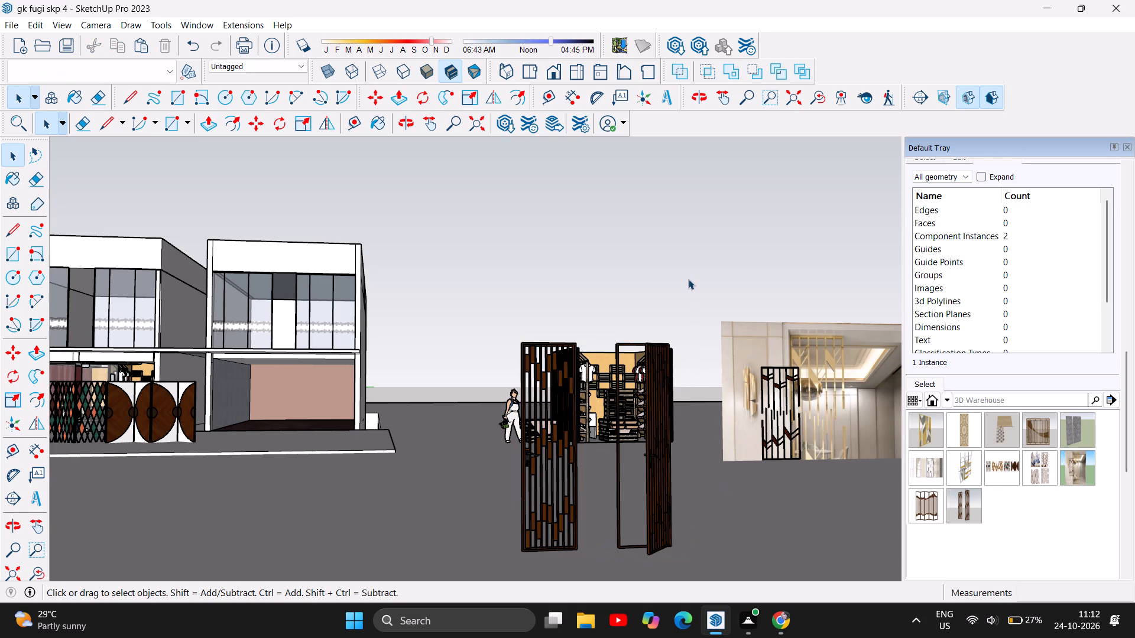
scroll(672, 504, up, 7)
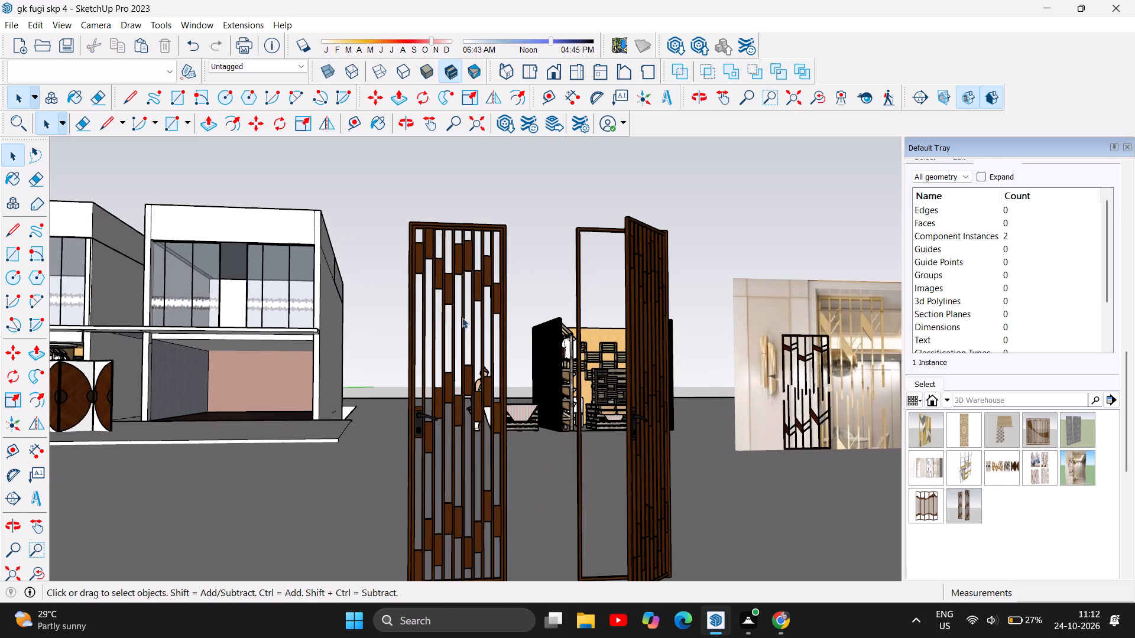
scroll(426, 236, down, 4)
click(450, 375)
right_click(453, 375)
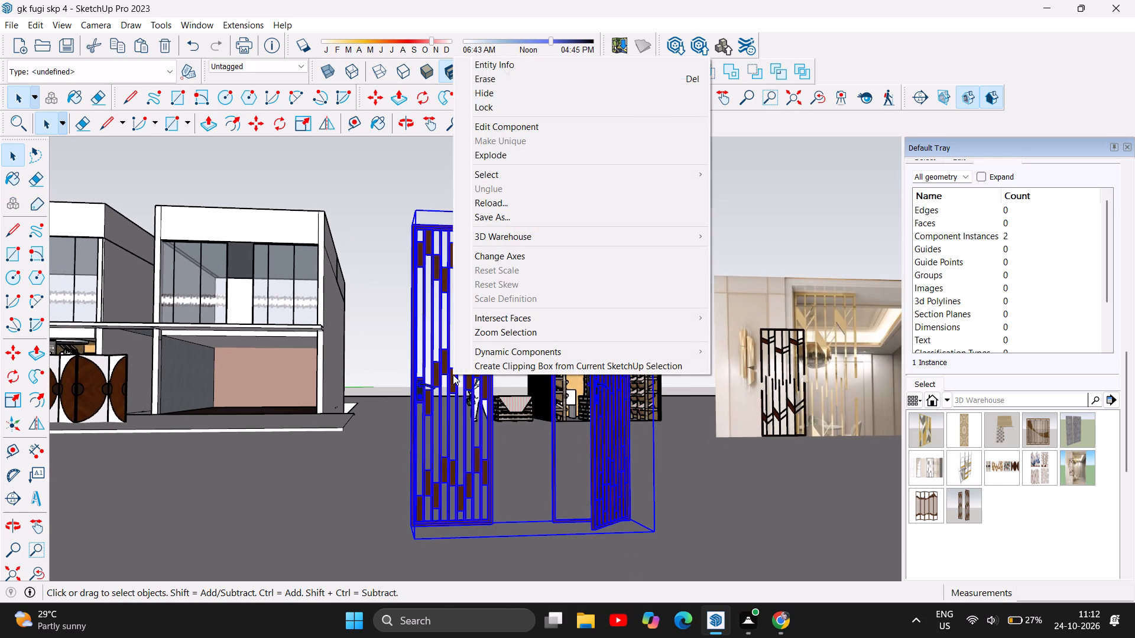
click(501, 154)
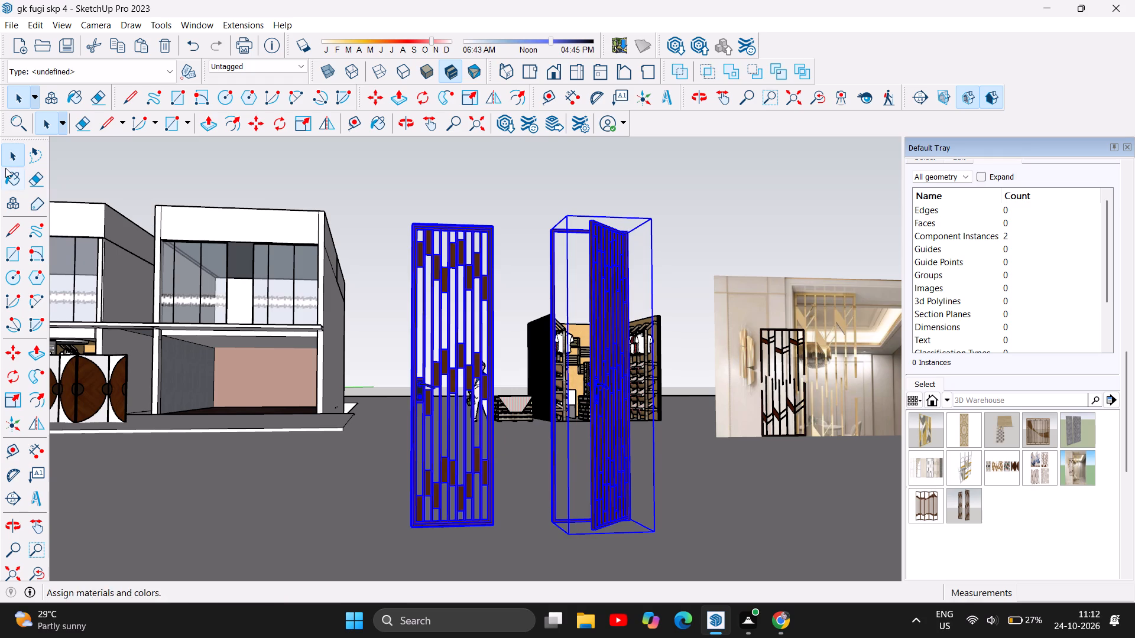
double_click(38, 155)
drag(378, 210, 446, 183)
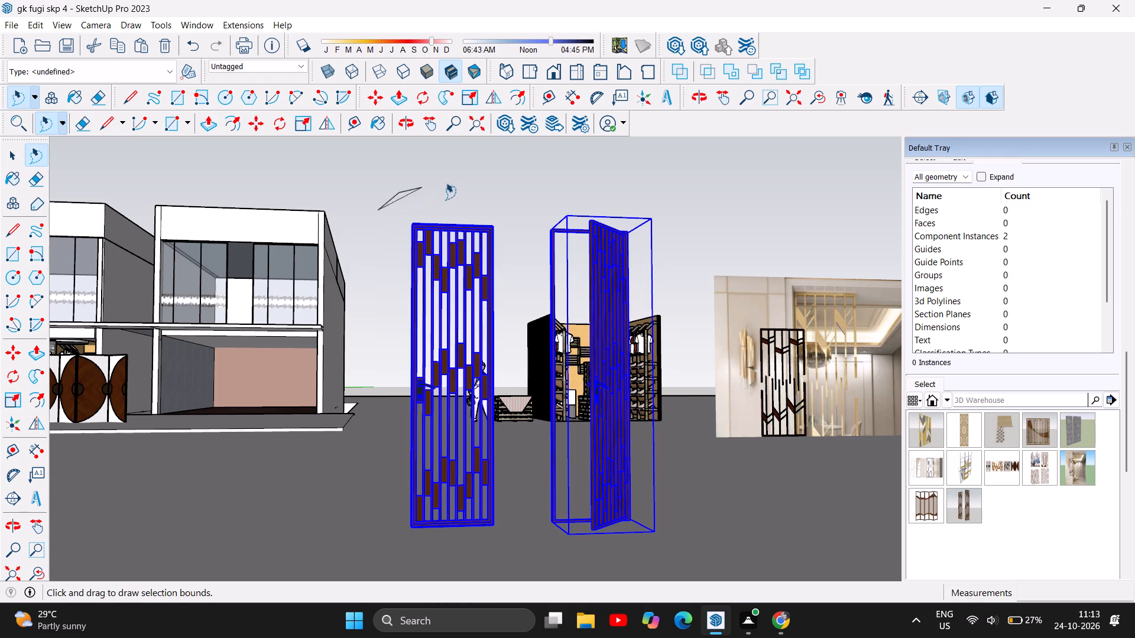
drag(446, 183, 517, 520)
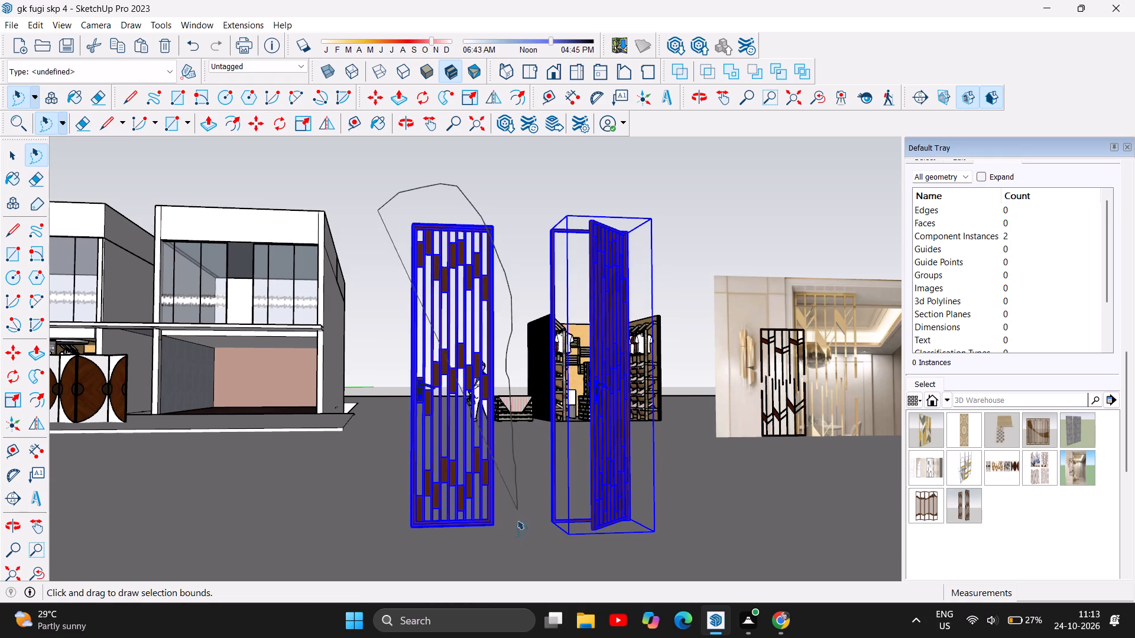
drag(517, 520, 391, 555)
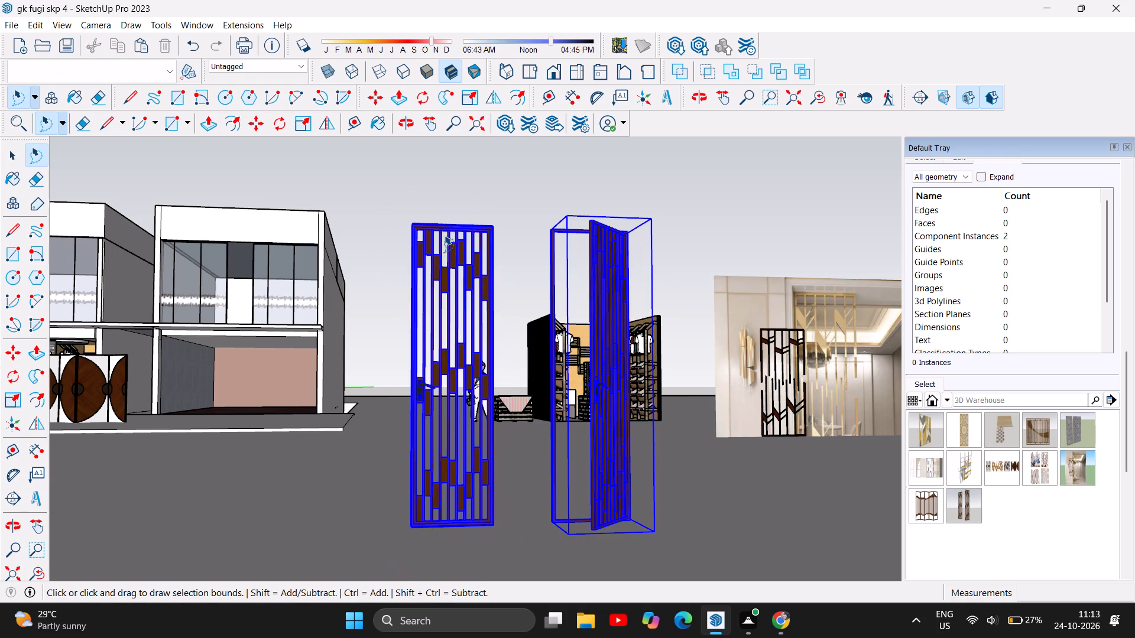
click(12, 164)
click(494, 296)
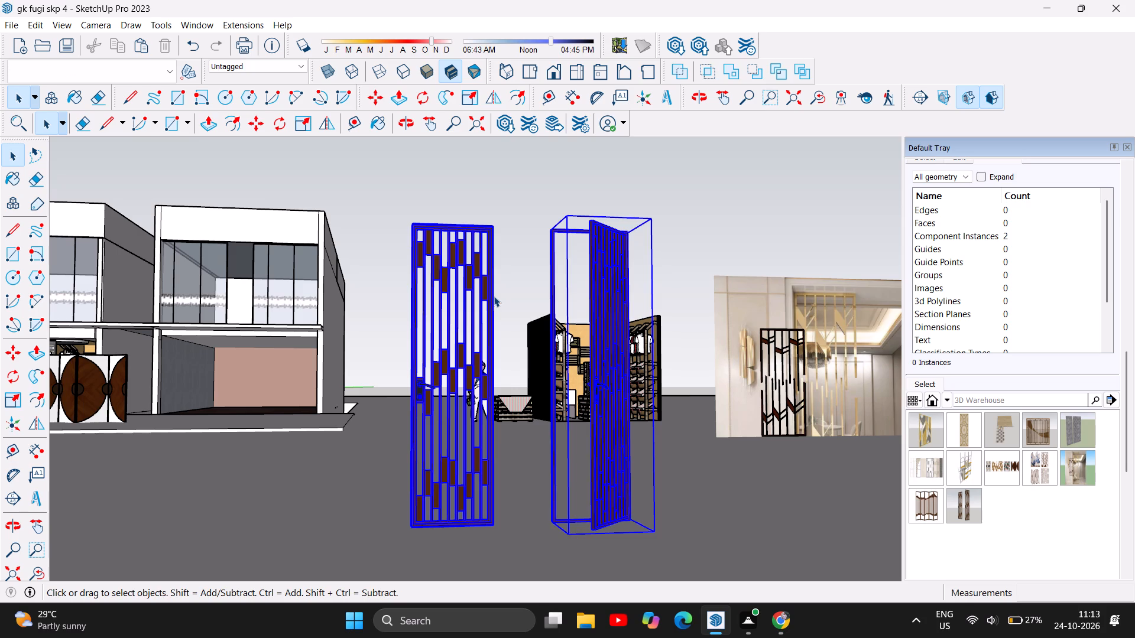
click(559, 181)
Move the front-facing slatted screen from the ground outside to the upper left corner of the shop's pink back wall.
click(482, 262)
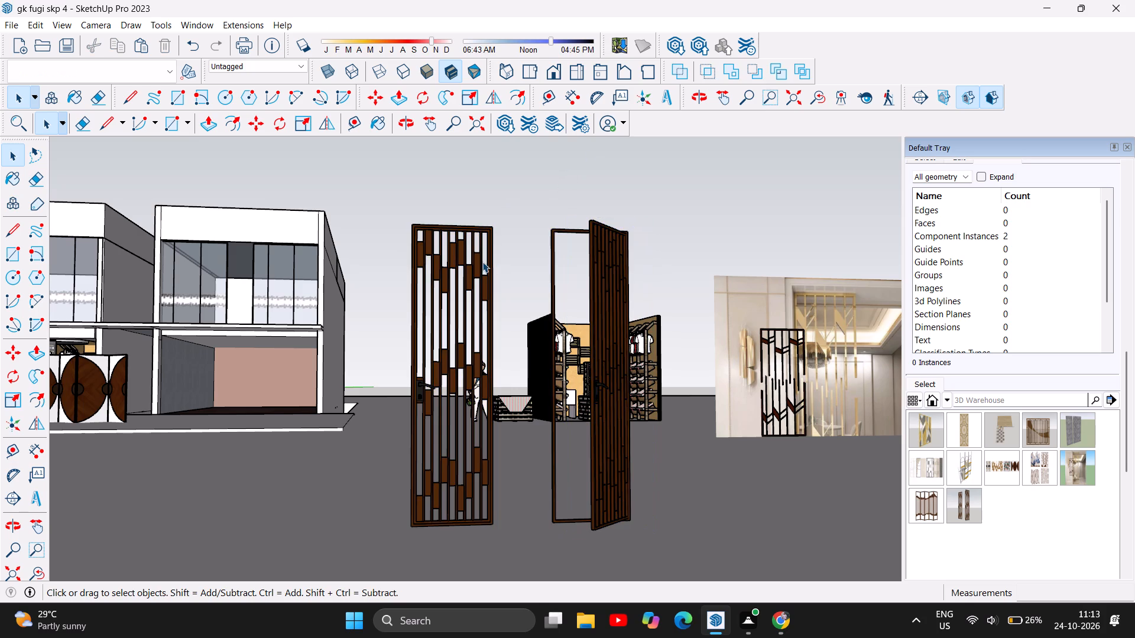
scroll(467, 341, down, 5)
scroll(448, 440, up, 2)
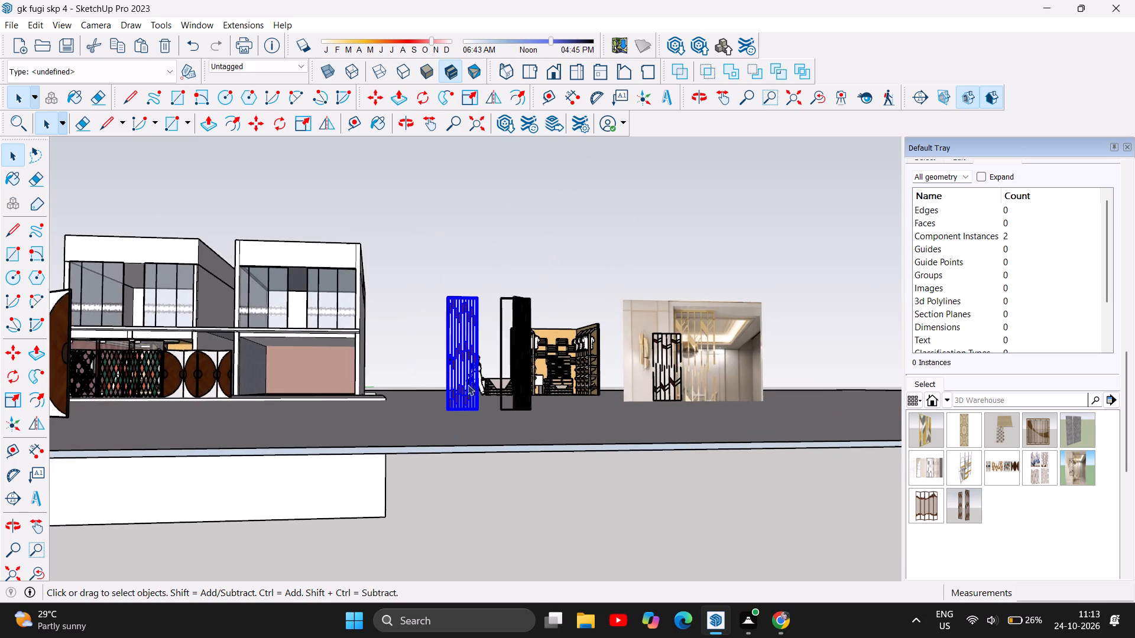
scroll(468, 385, up, 12)
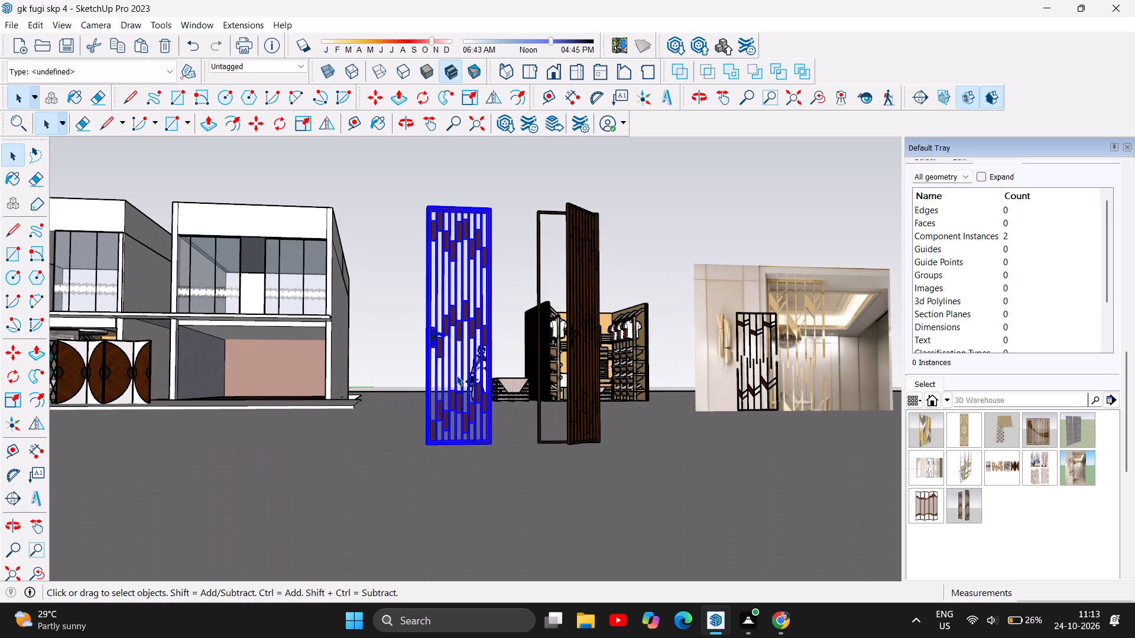
click(380, 95)
click(427, 205)
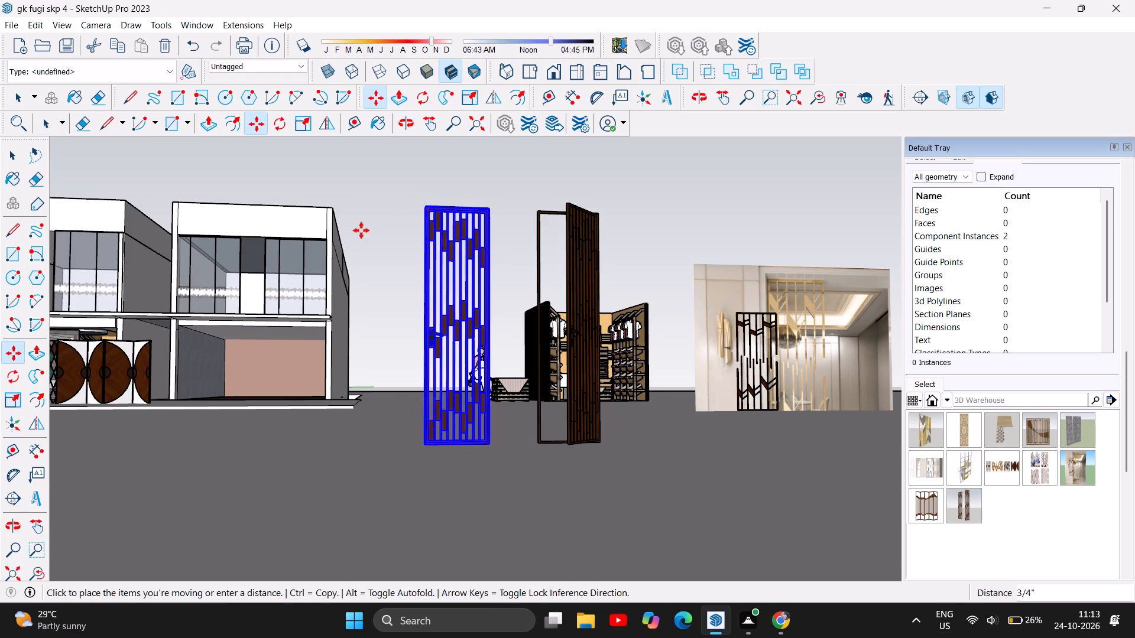
scroll(258, 268, up, 6)
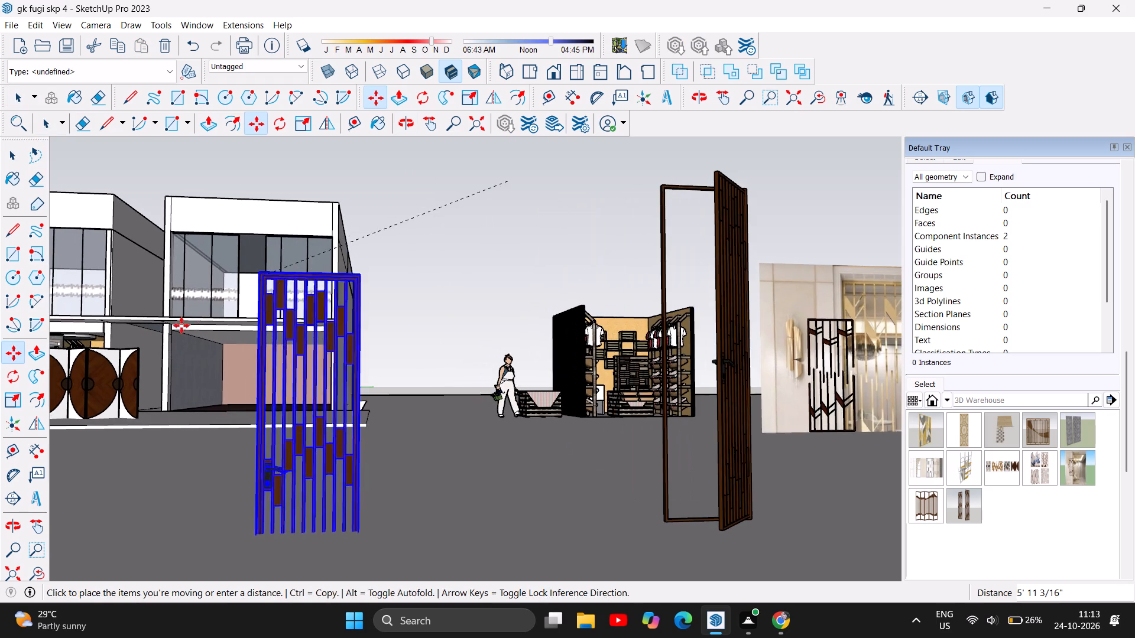
scroll(181, 325, up, 7)
scroll(227, 341, up, 12)
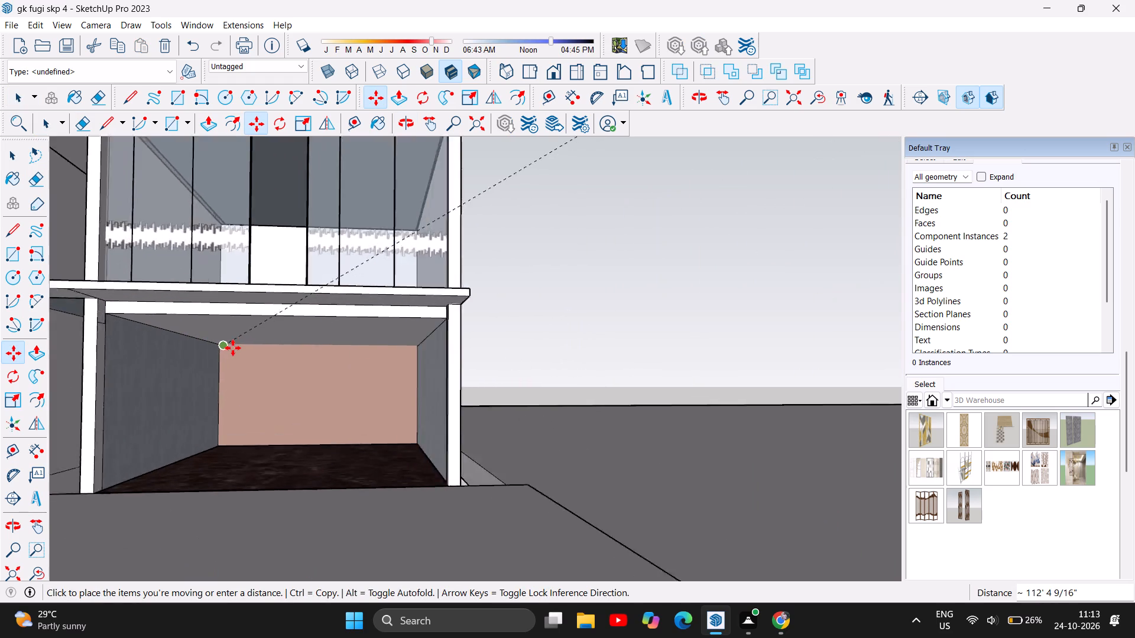
scroll(233, 348, up, 2)
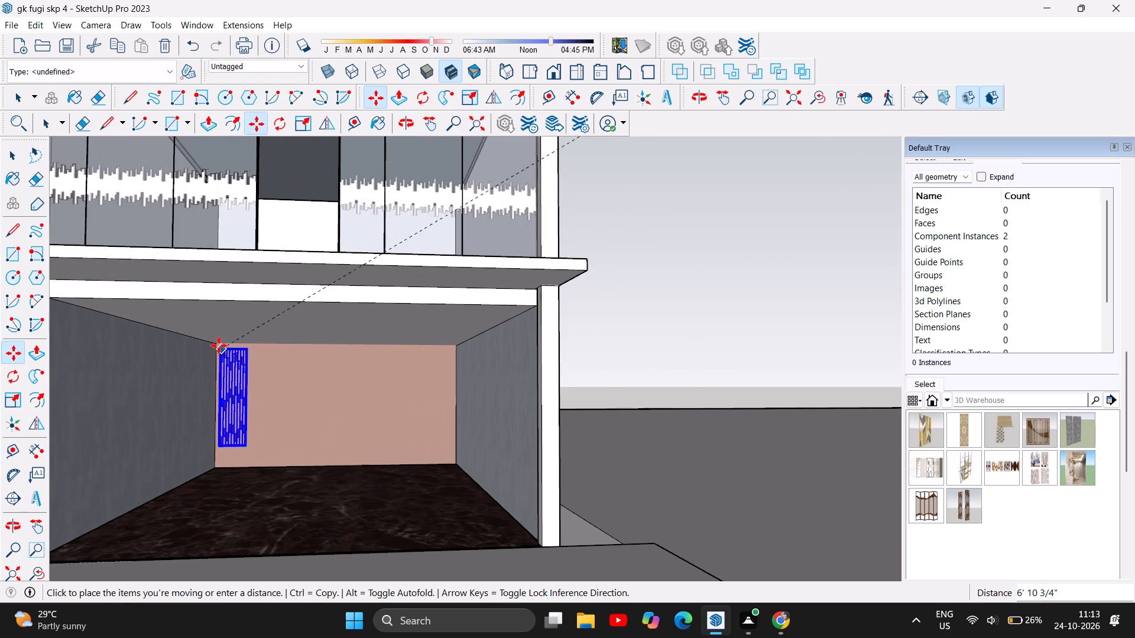
click(219, 345)
Scale the slatted panel uniformly from its top corner by about 1.30, and adjust by 0.99, to fit the wall height.
scroll(208, 440, up, 6)
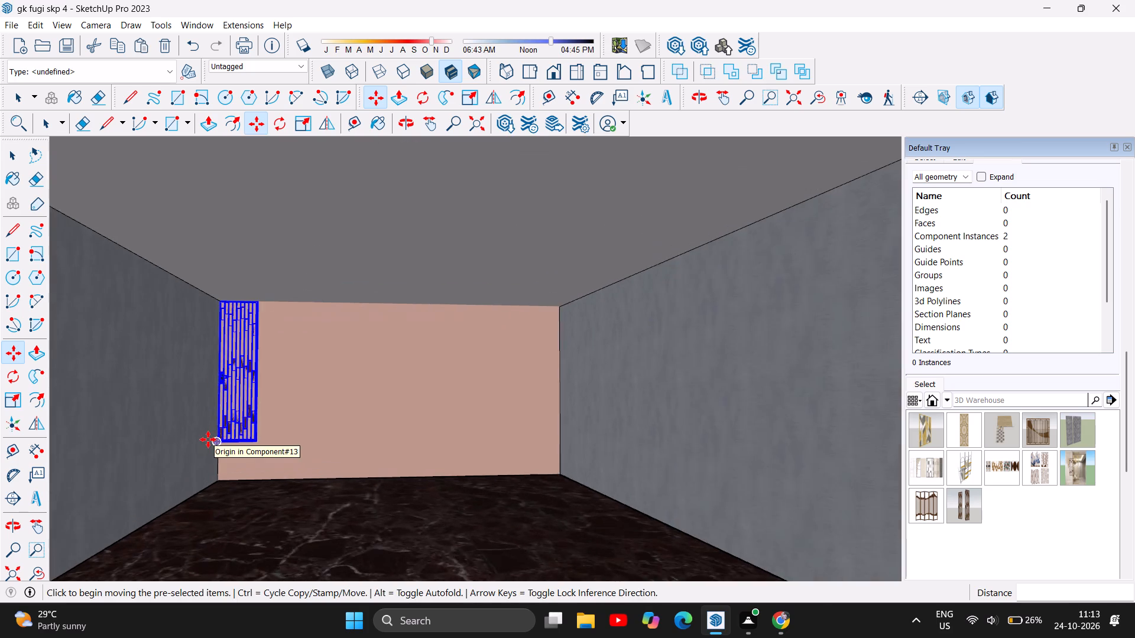
scroll(208, 440, up, 5)
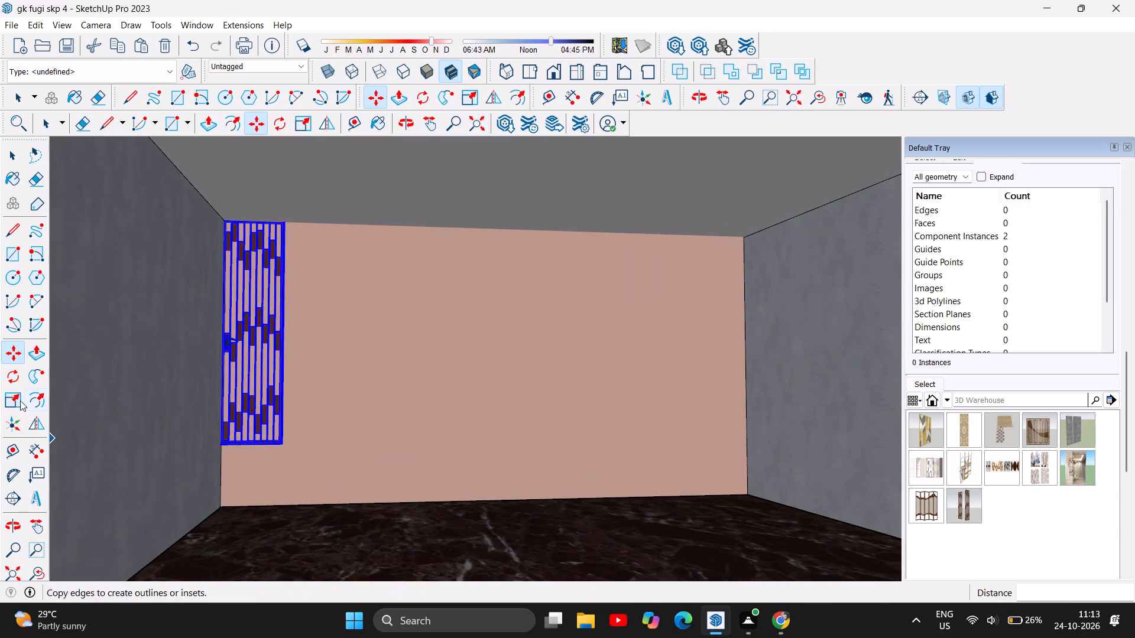
click(13, 395)
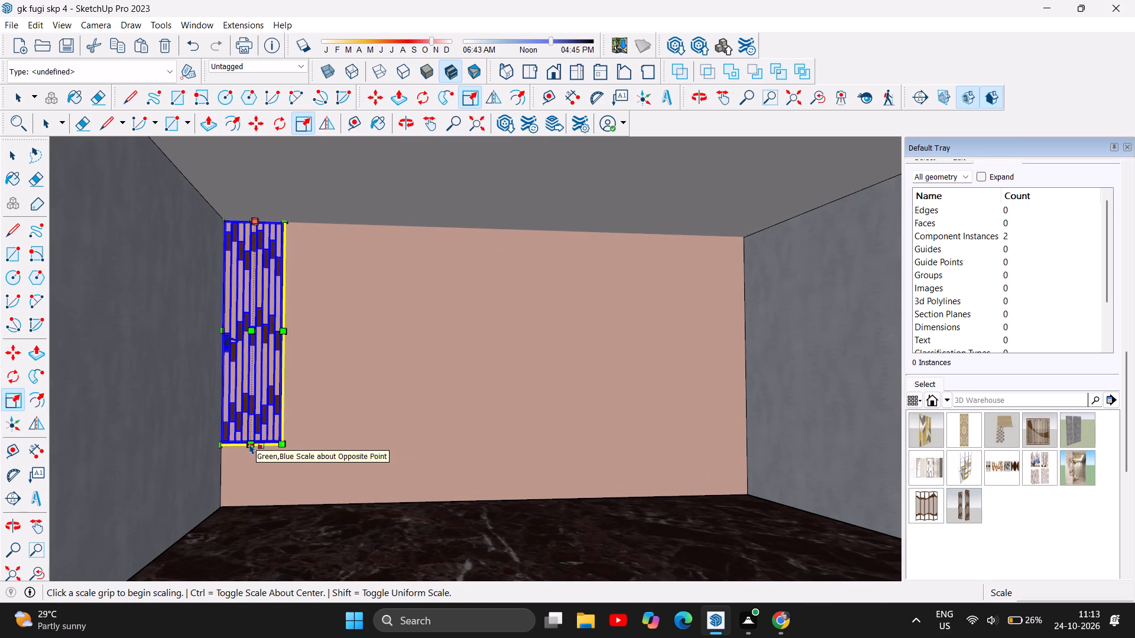
drag(283, 444, 283, 460)
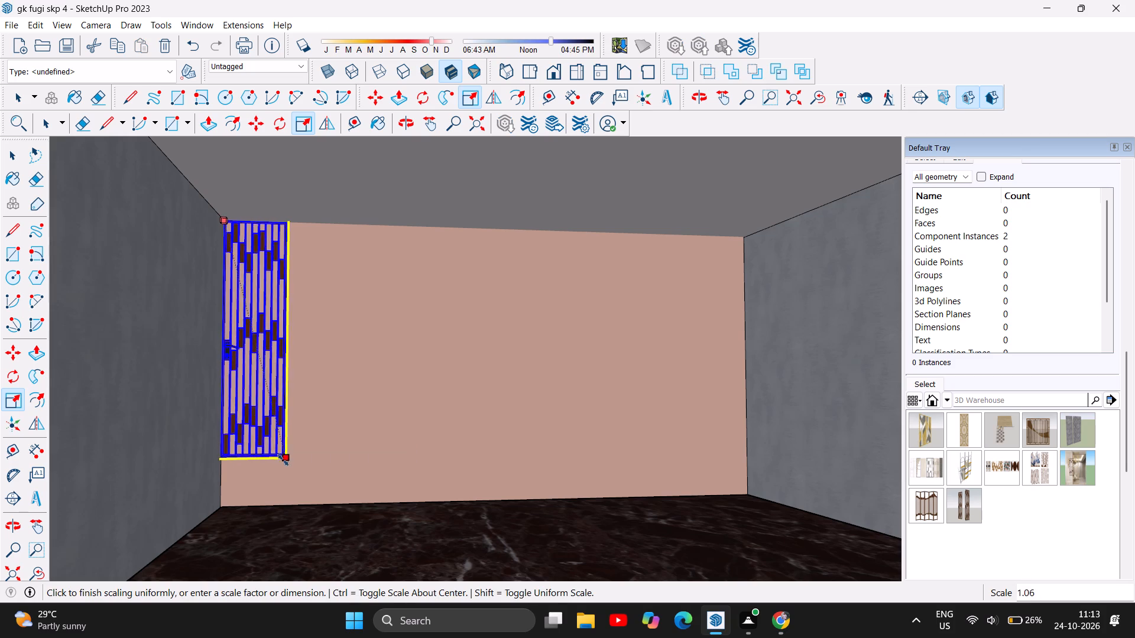
drag(283, 460, 301, 511)
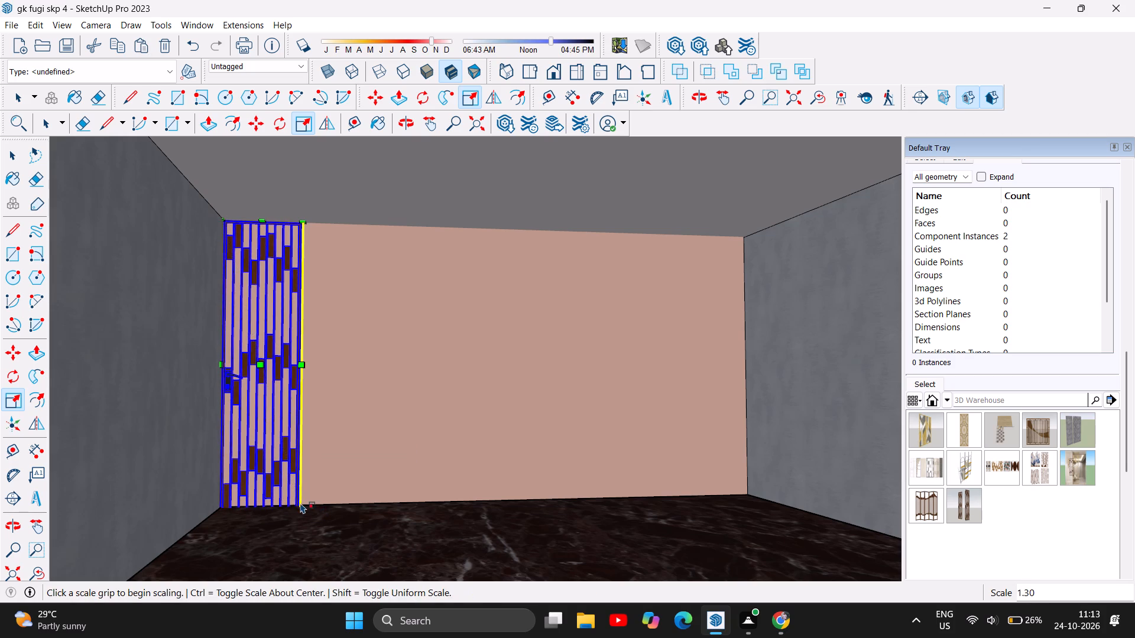
click(300, 509)
click(302, 506)
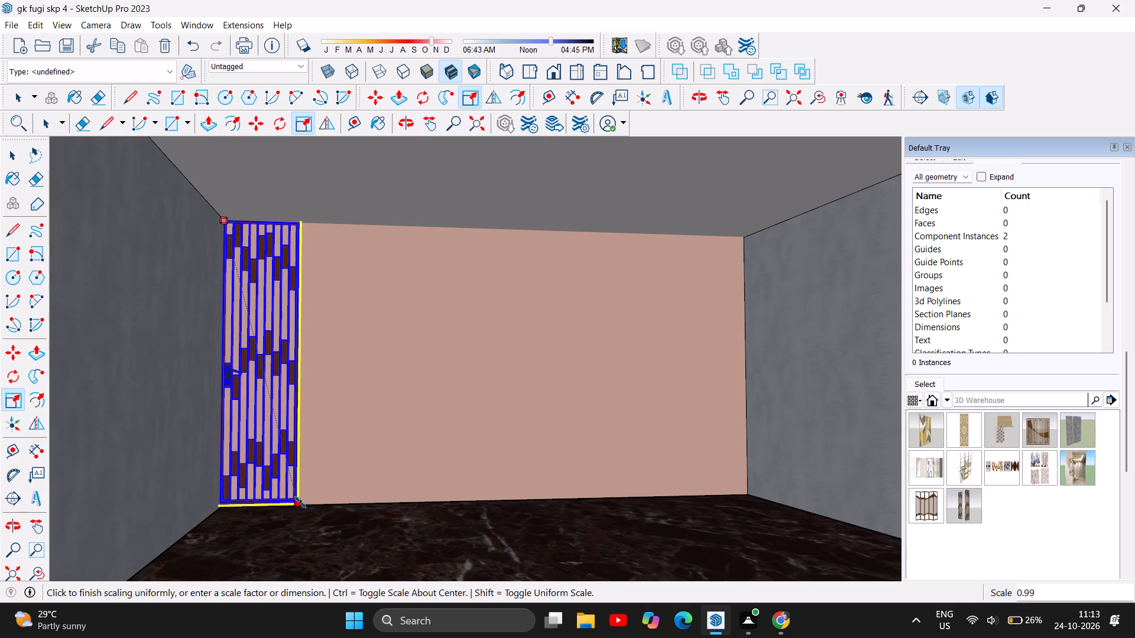
click(300, 502)
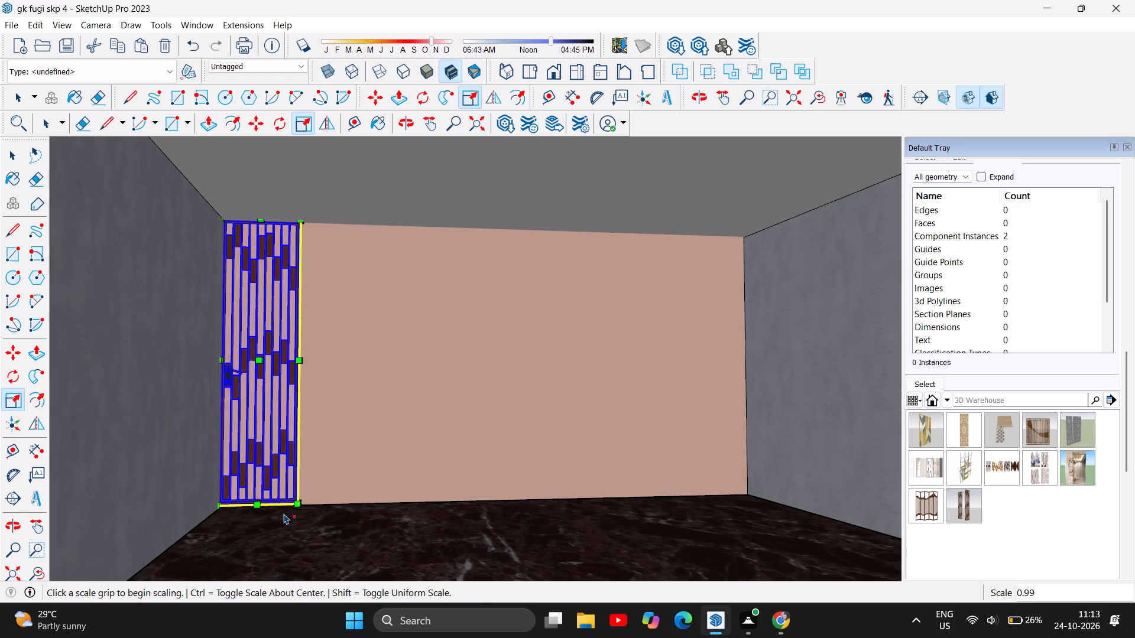
Copy the scaled slatted panel and paste a duplicate beside the first one, near the foot of the back wall.
key(ctrl+c)
key(ctrl+v)
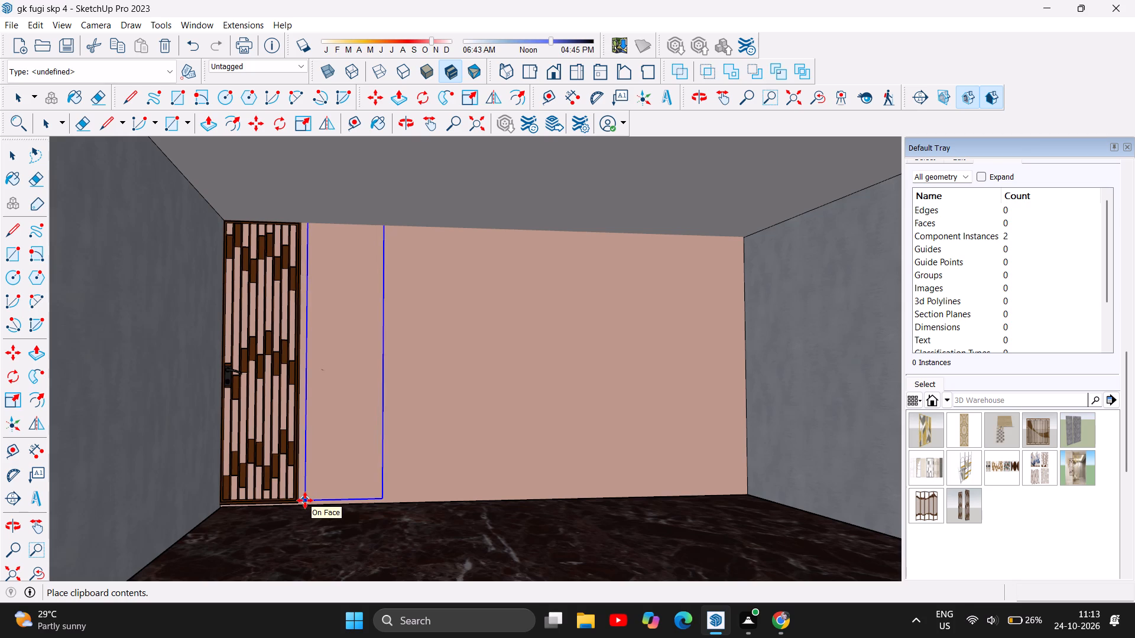
click(299, 499)
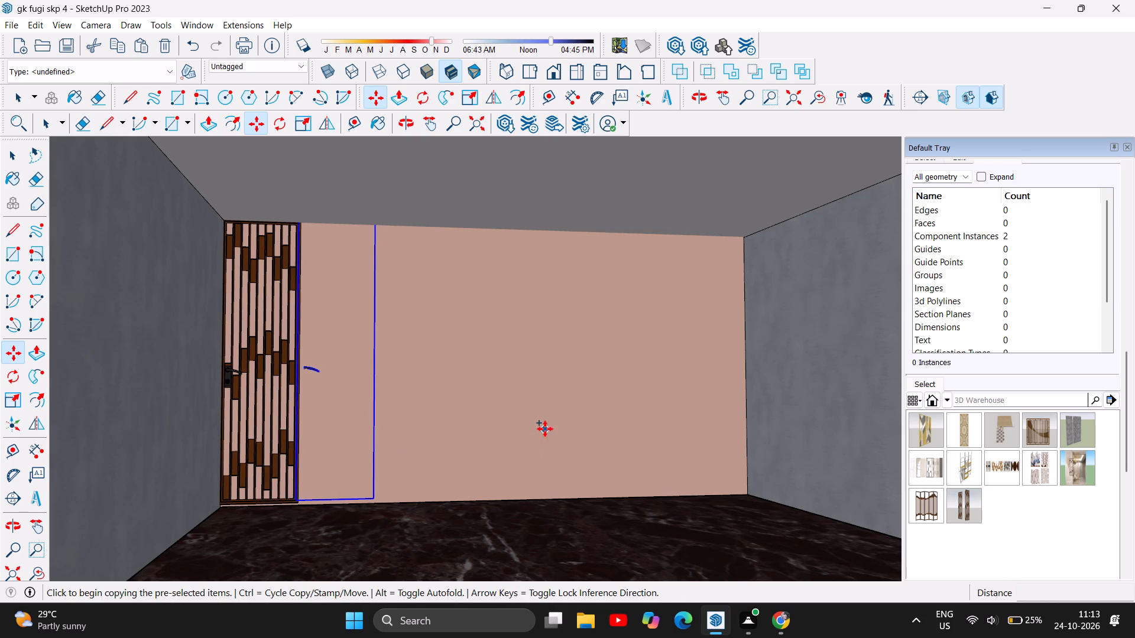
key(ctrl+z)
key(ctrl+v)
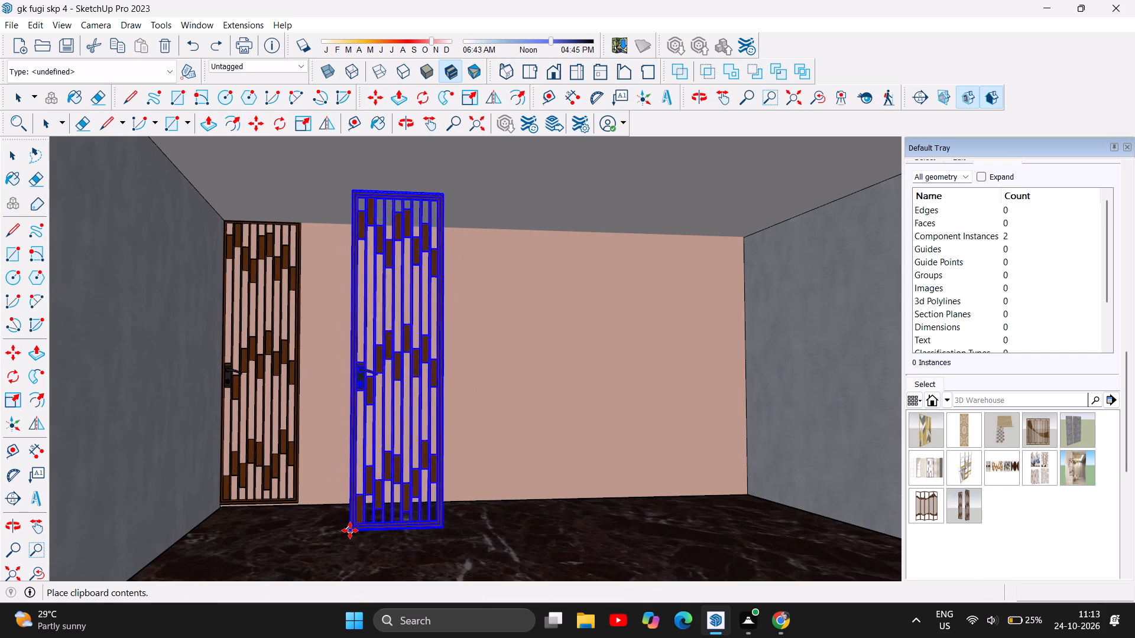
scroll(350, 530, down, 1)
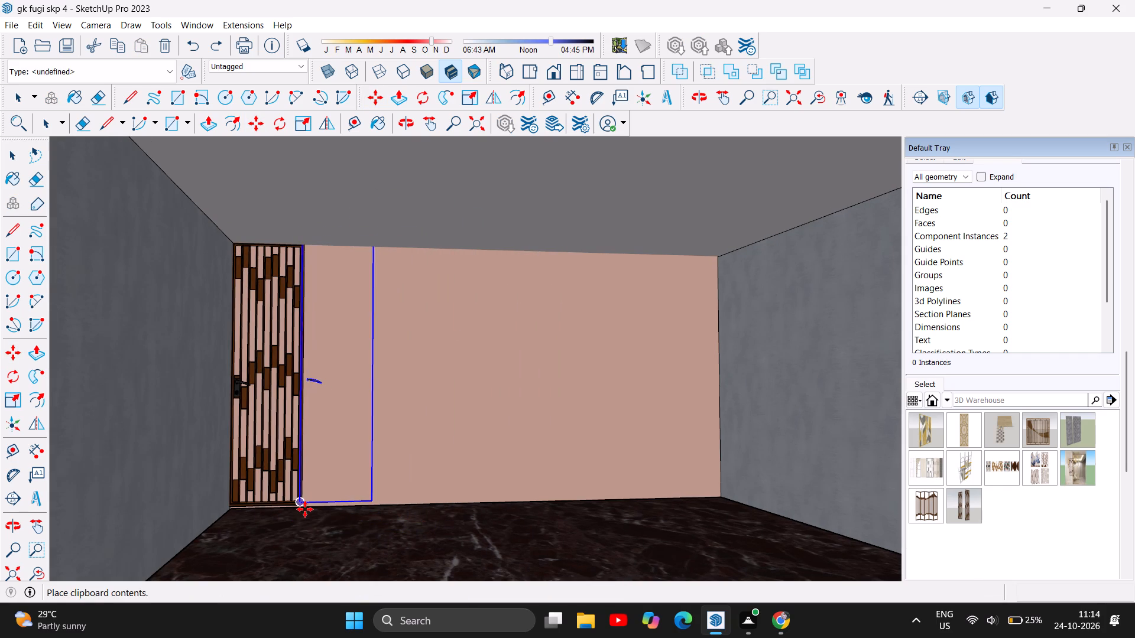
scroll(305, 509, up, 6)
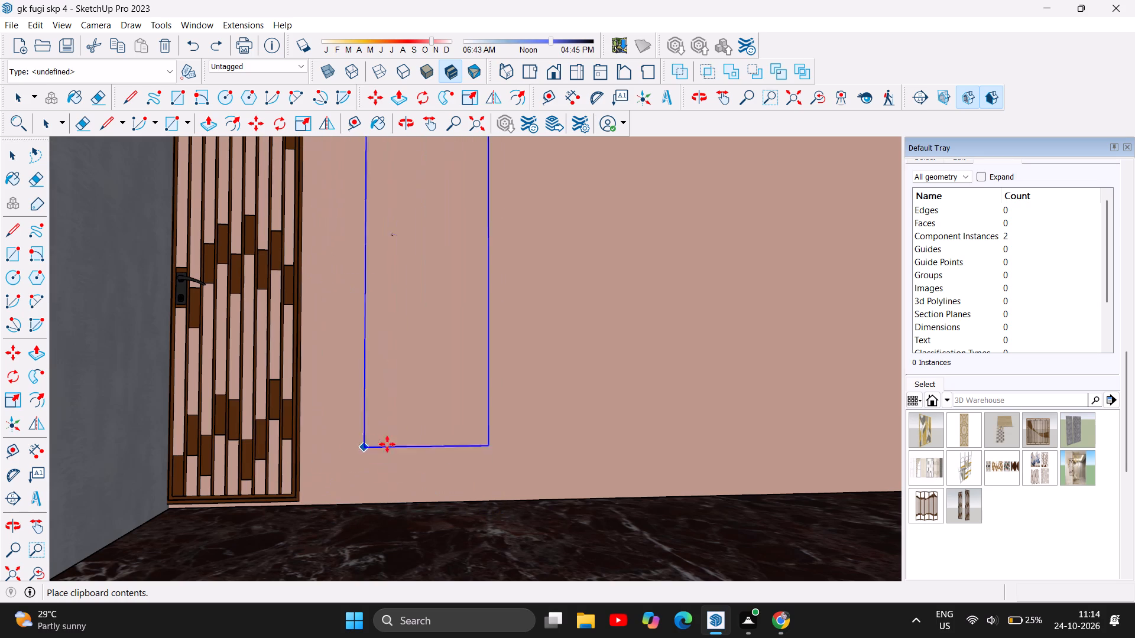
click(319, 516)
Copy the pasted panel by its lower corner onto the first panel's adjoining lower corner so the two stand edge to edge.
scroll(291, 512, up, 5)
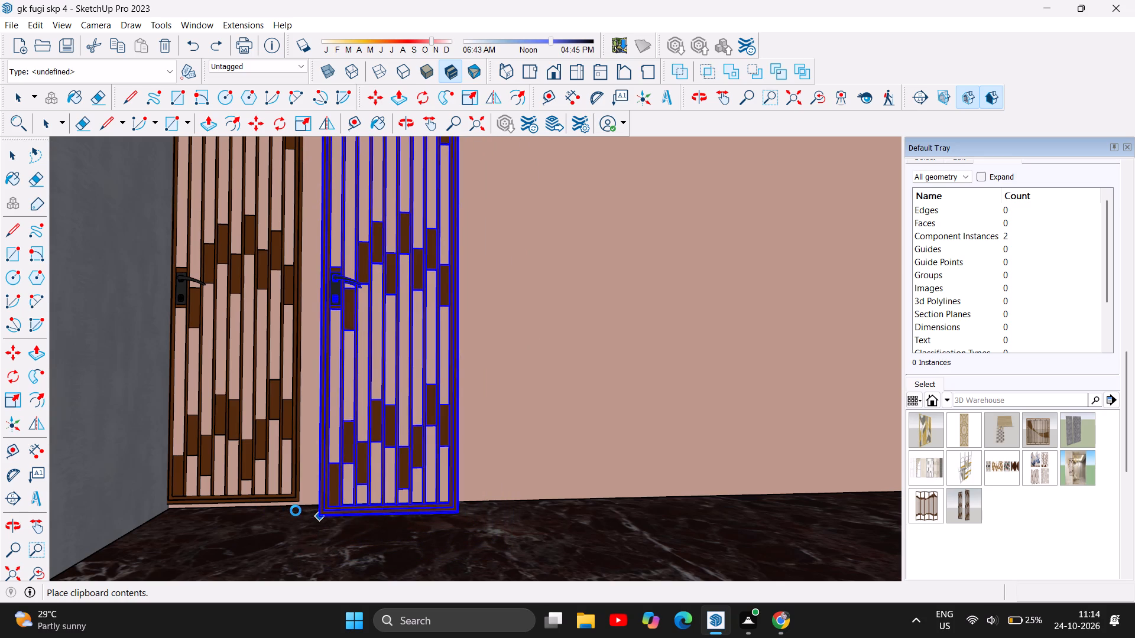
scroll(296, 510, up, 1)
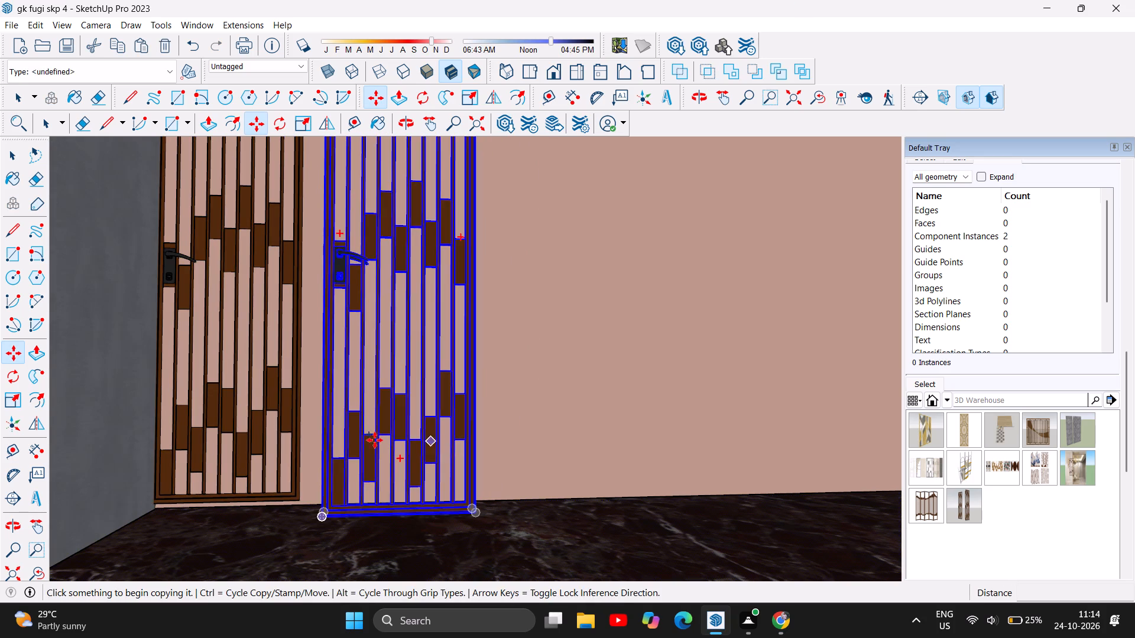
click(322, 519)
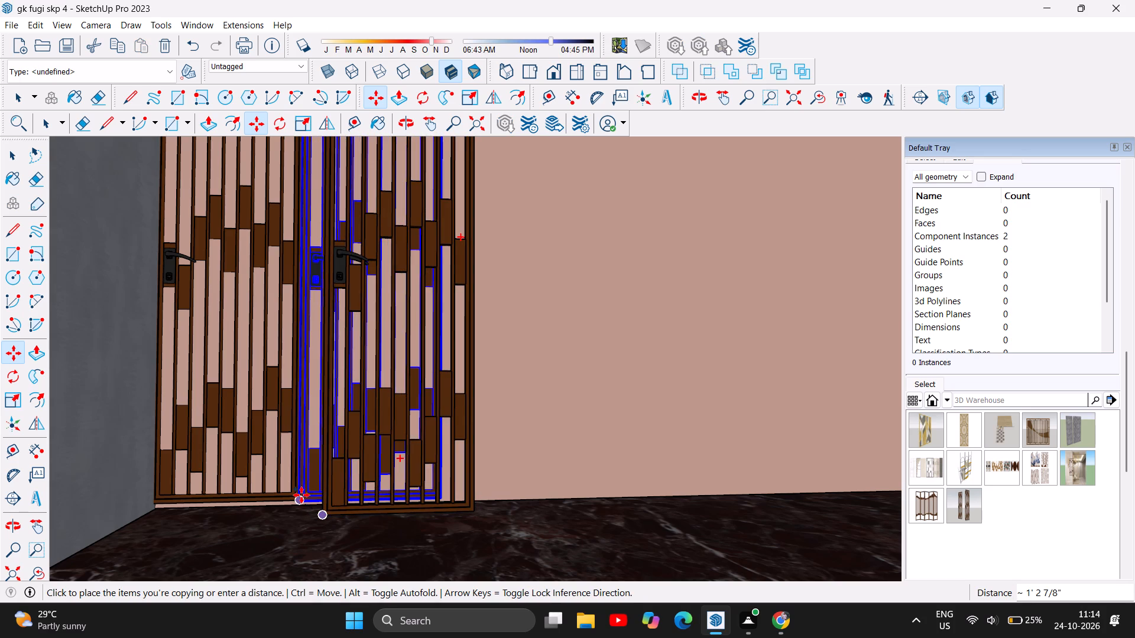
double_click(301, 495)
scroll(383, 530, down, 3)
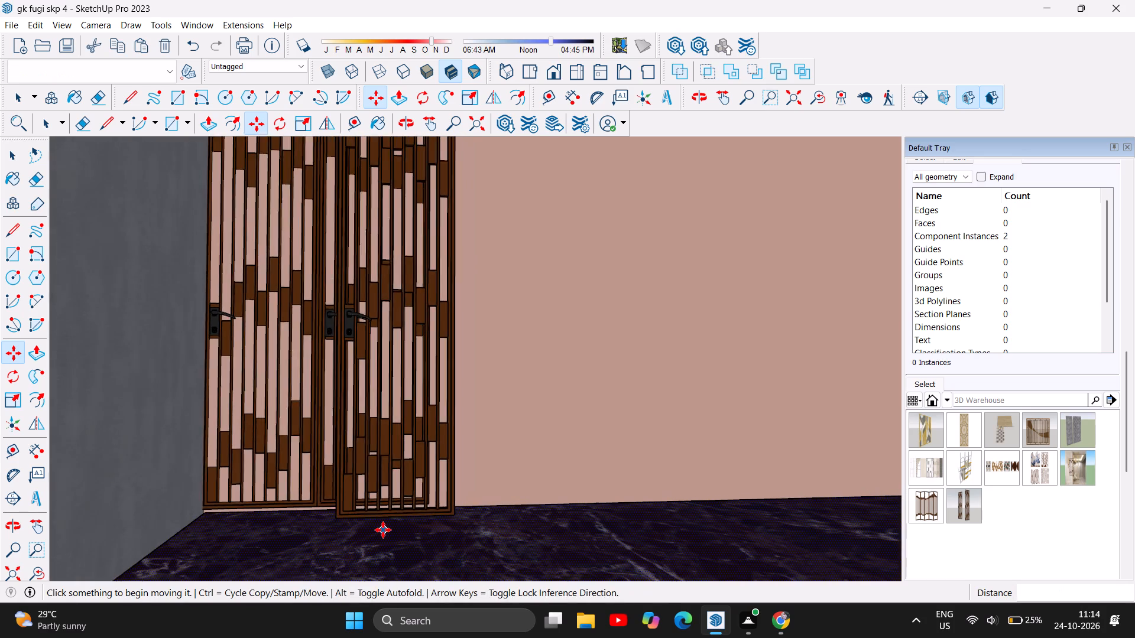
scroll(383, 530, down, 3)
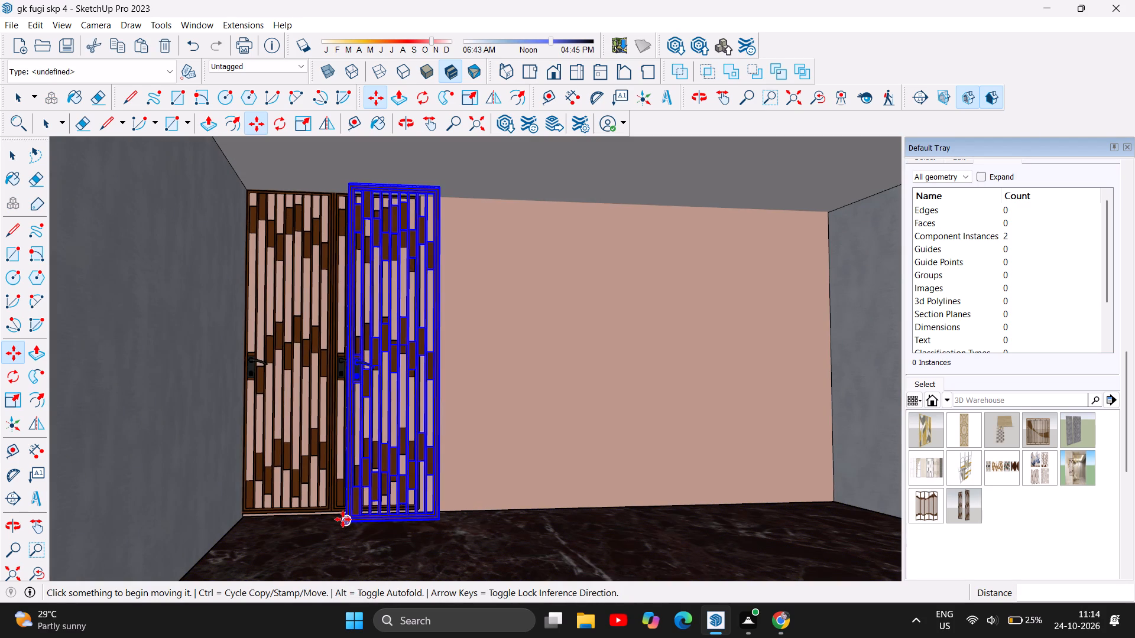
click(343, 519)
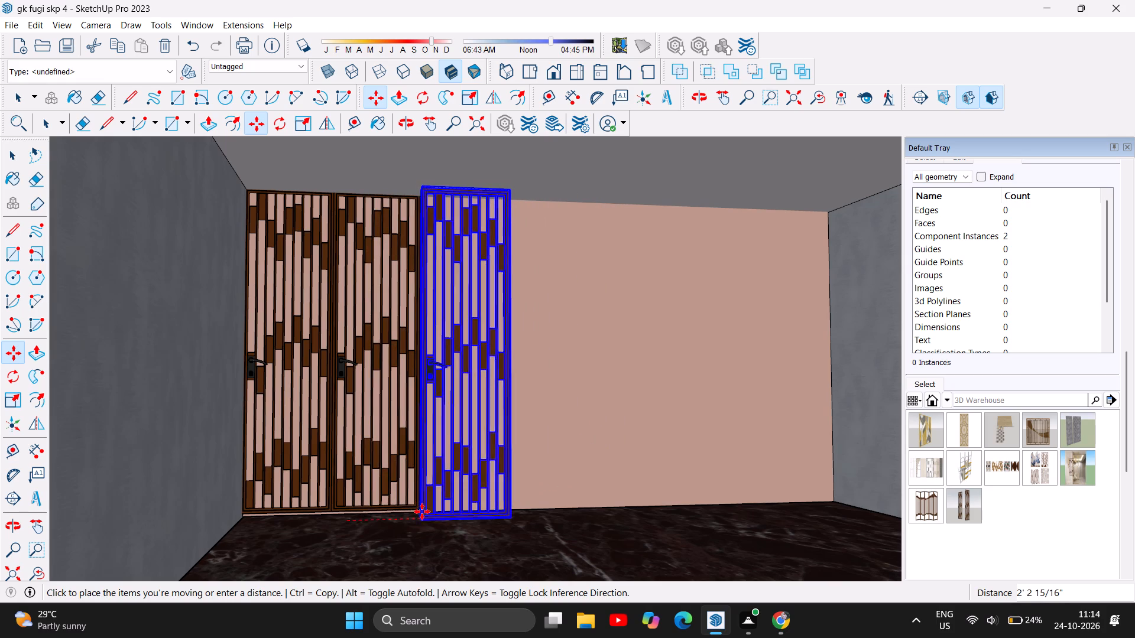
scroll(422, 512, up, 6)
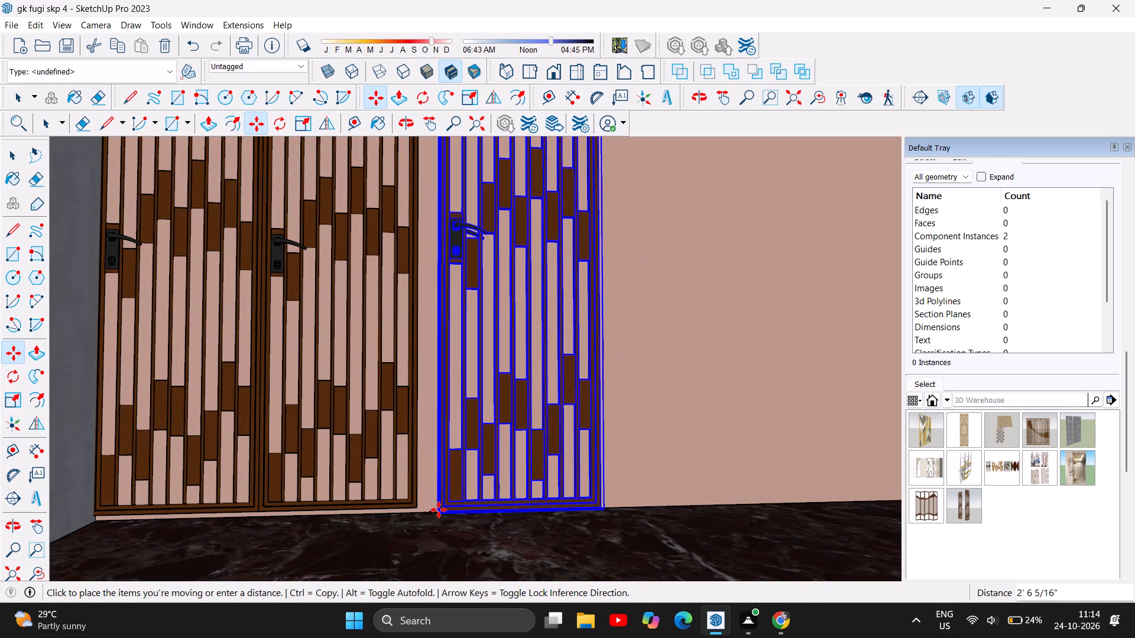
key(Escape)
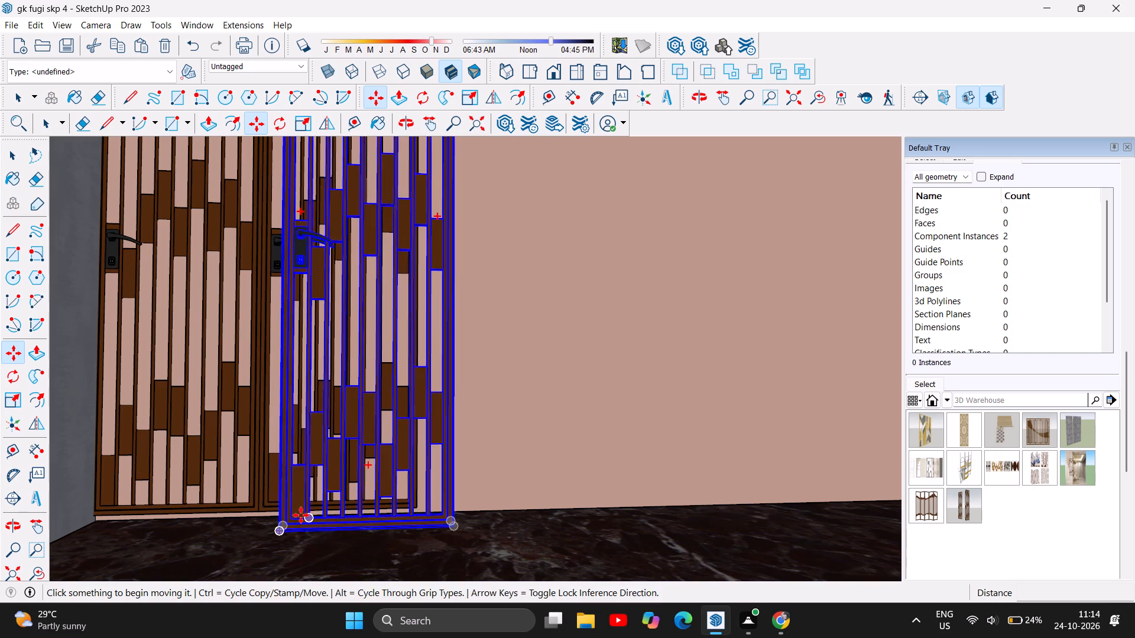
Delete the surplus slatted panel that overlaps the aligned second panel.
click(284, 523)
key(Delete)
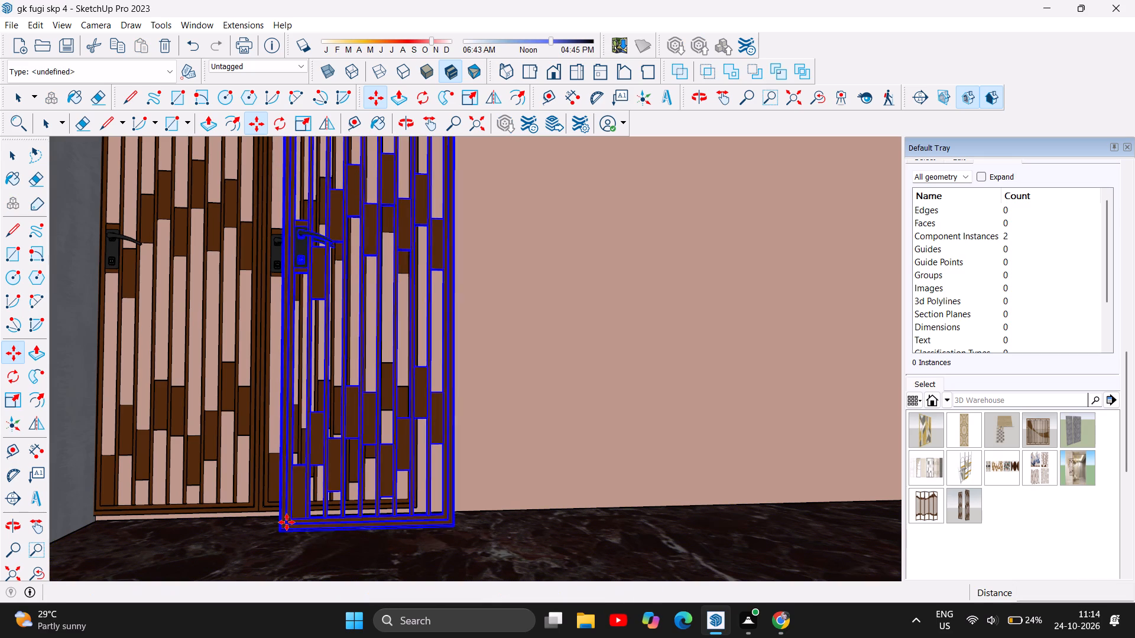
key(Delete)
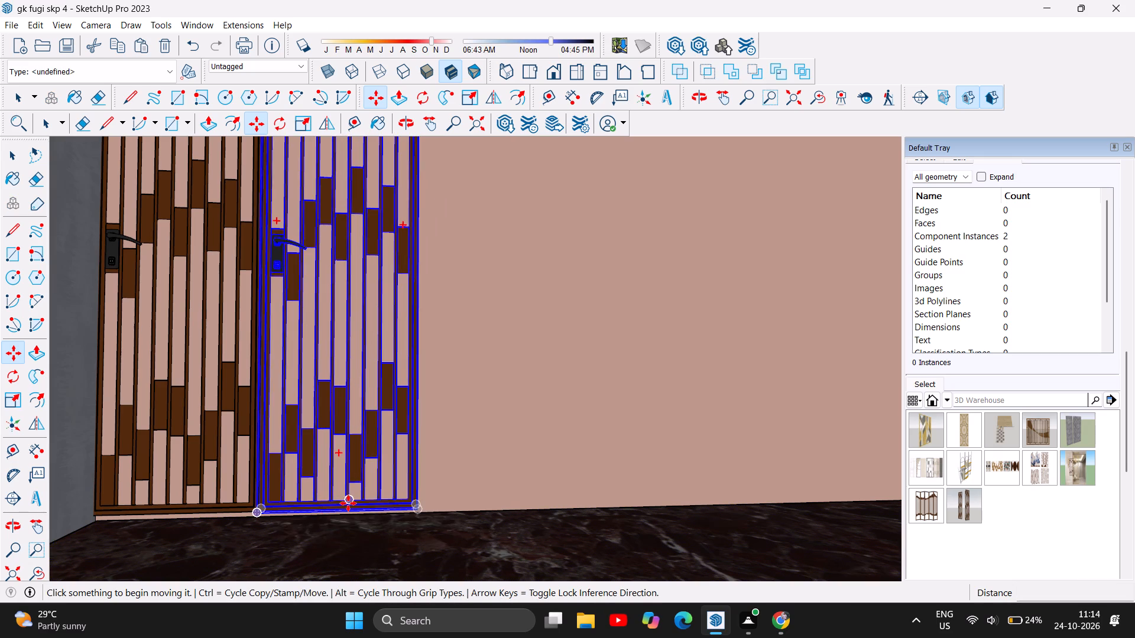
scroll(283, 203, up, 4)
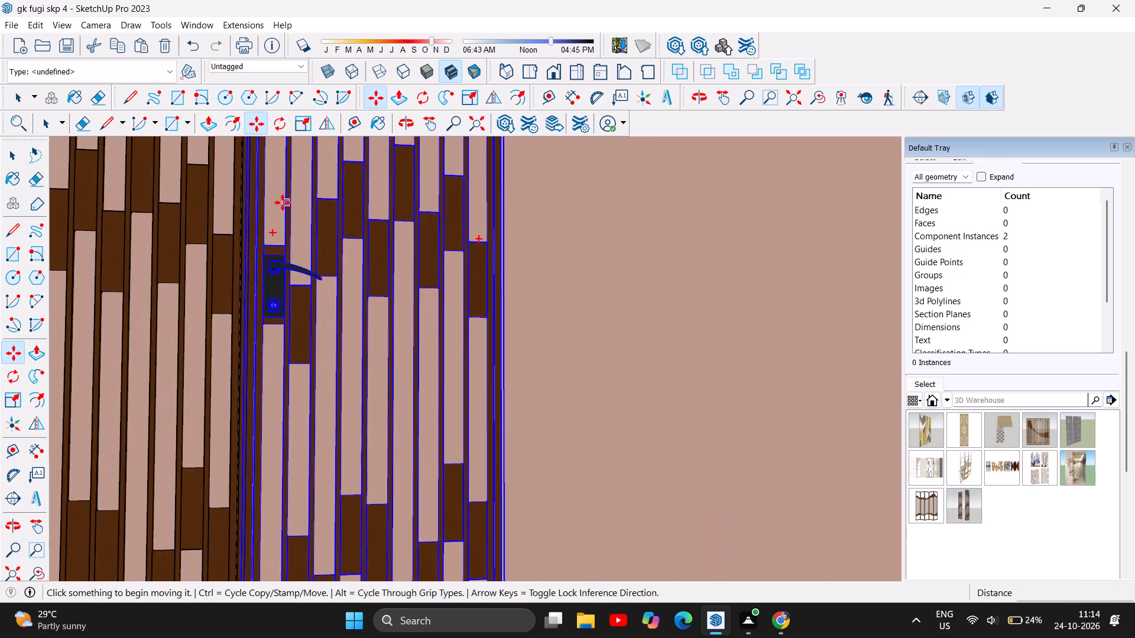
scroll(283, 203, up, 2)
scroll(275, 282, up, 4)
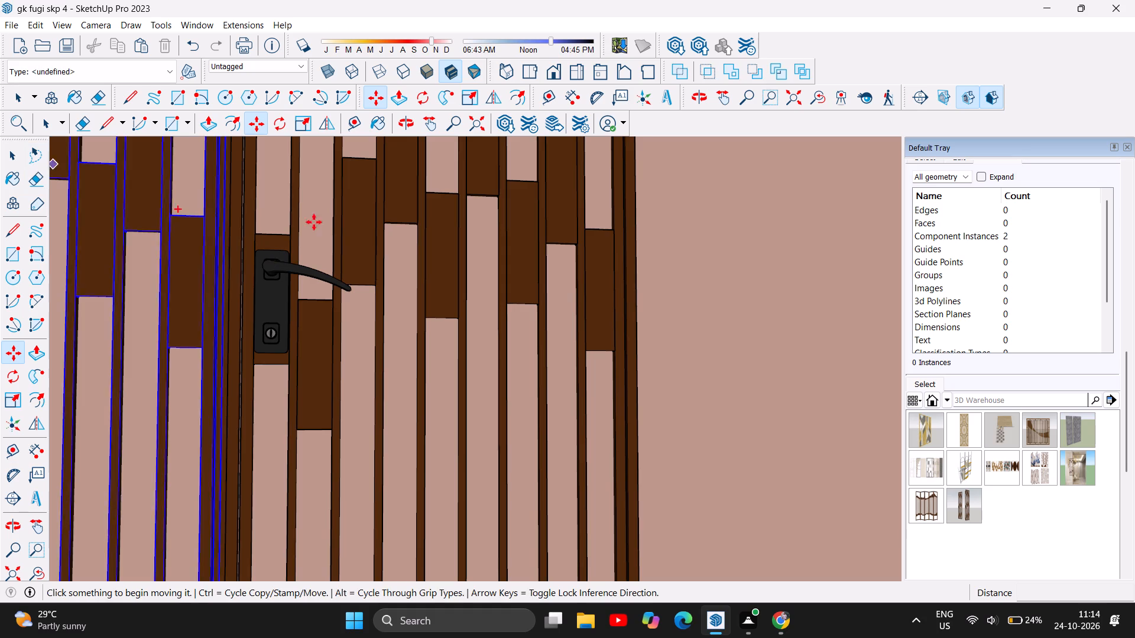
Explode the second slatted panel's component and delete the black door handle from it.
click(427, 278)
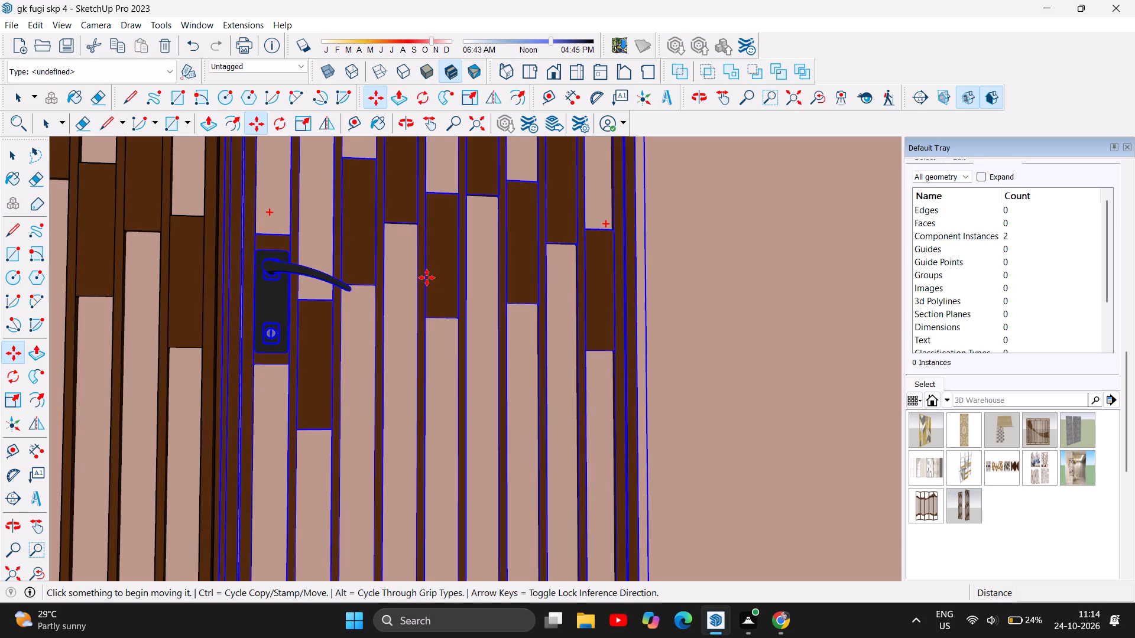
right_click(427, 278)
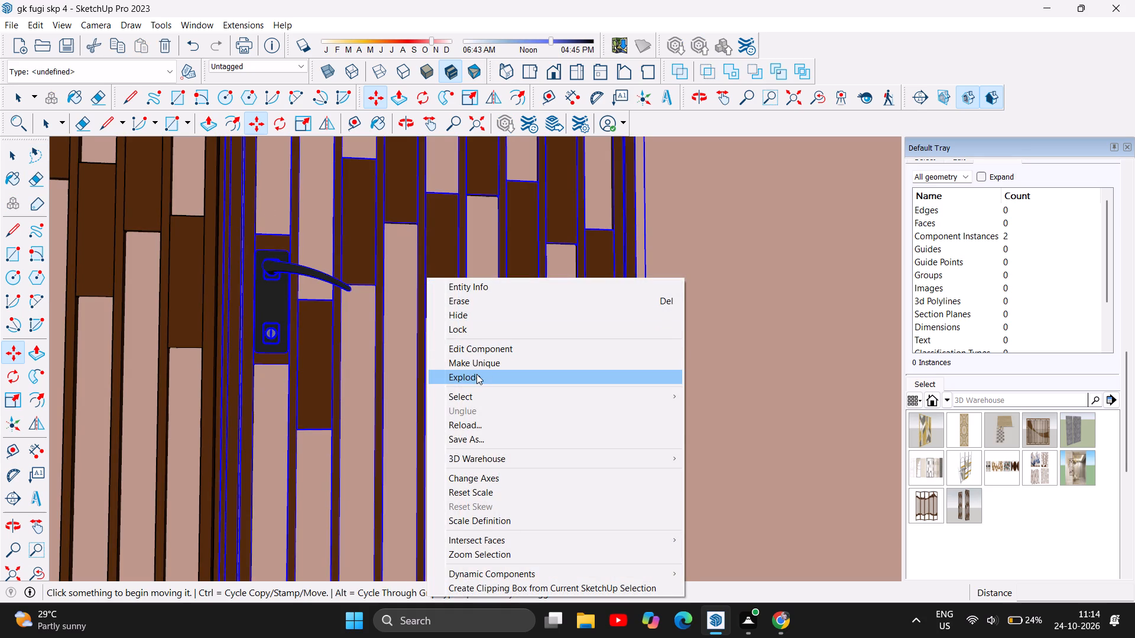
click(476, 374)
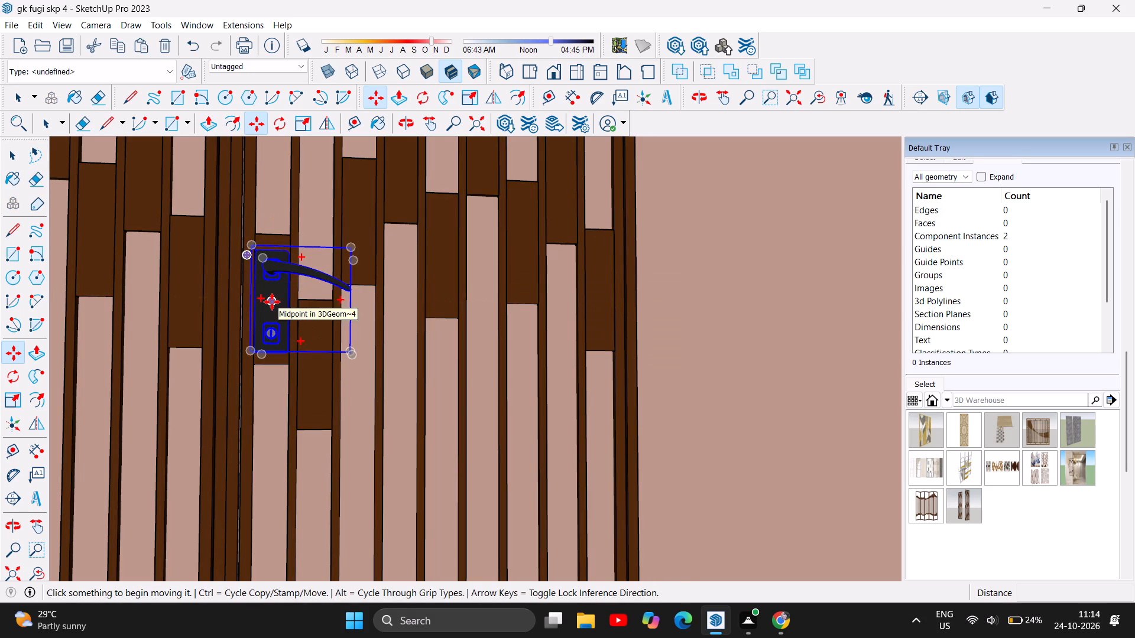
click(272, 302)
key(Delete)
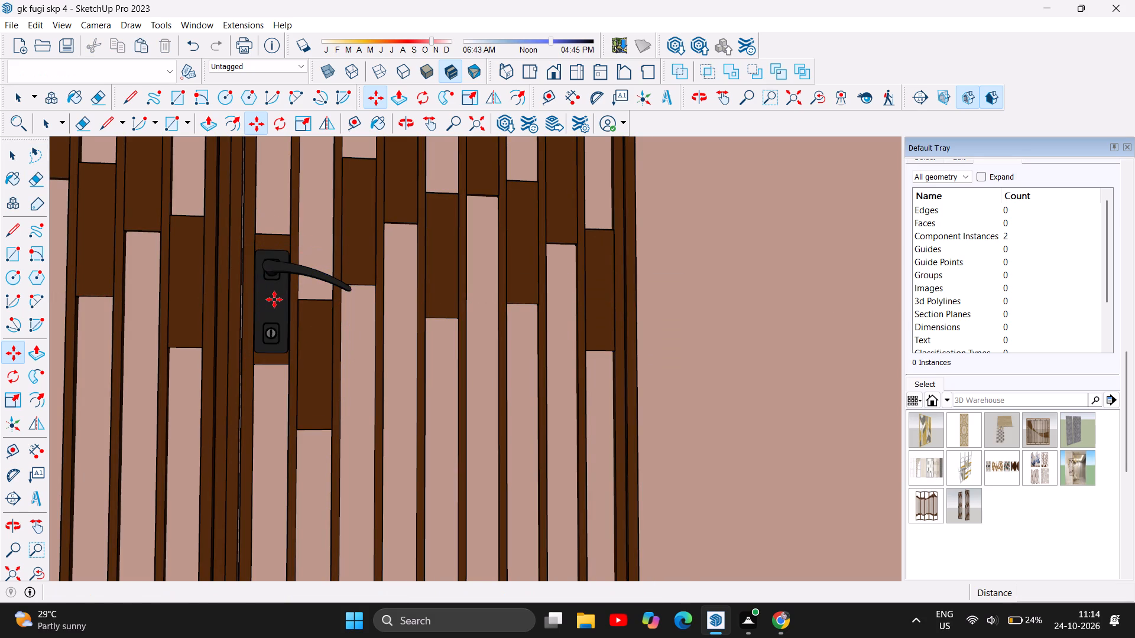
click(268, 300)
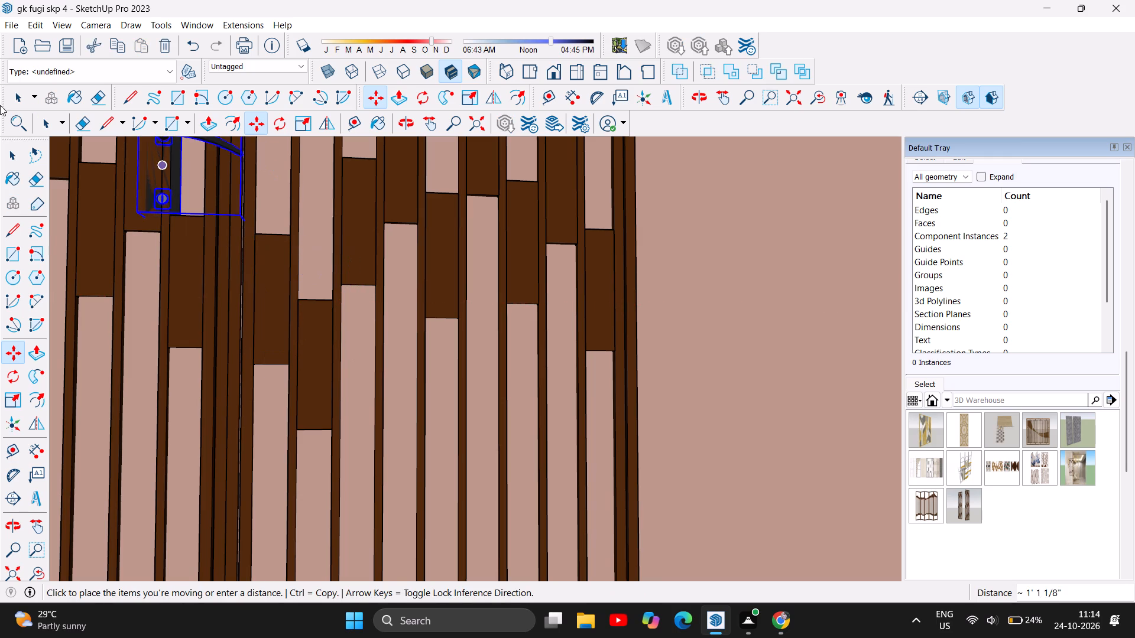
key(Delete)
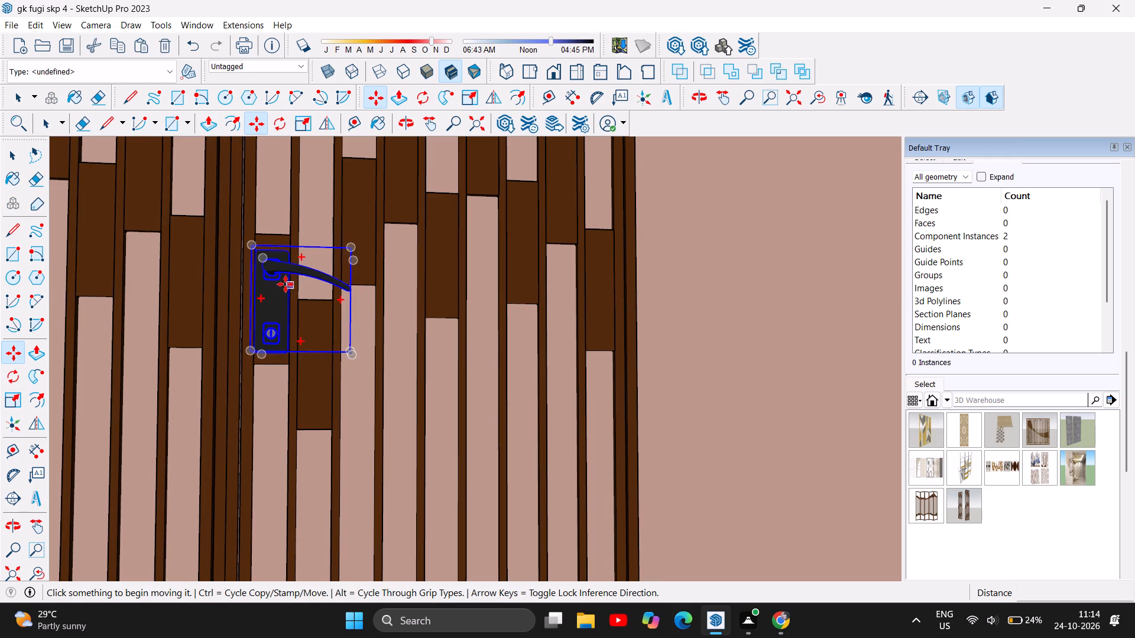
click(12, 158)
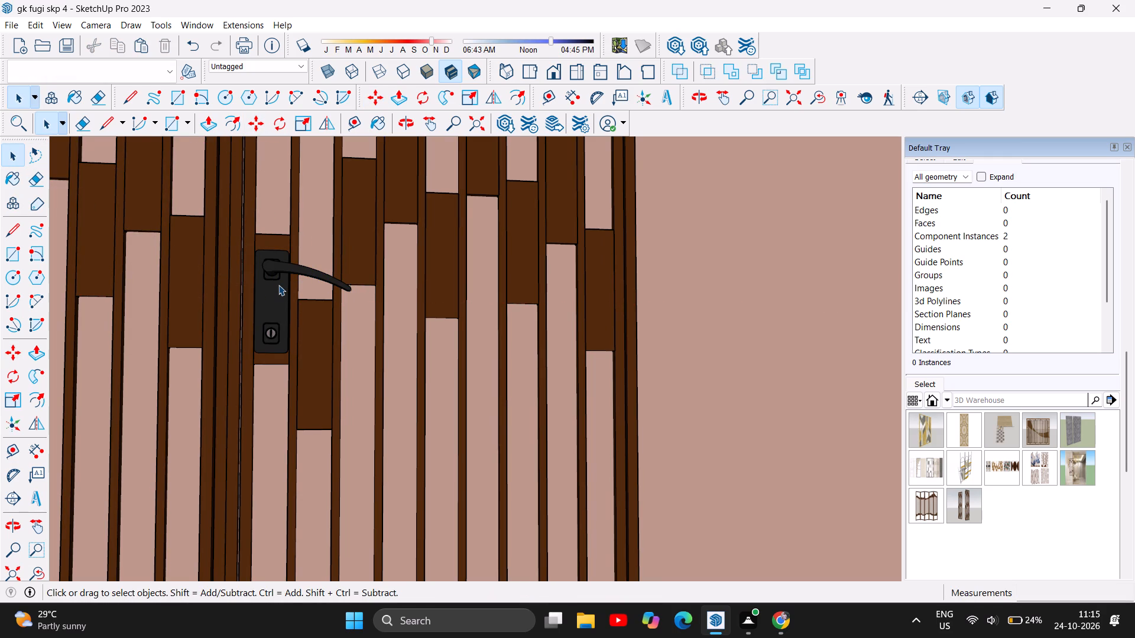
click(278, 285)
key(Delete)
Explode the first slatted panel, beside the grey side wall, and delete its black door handle.
scroll(304, 304, down, 4)
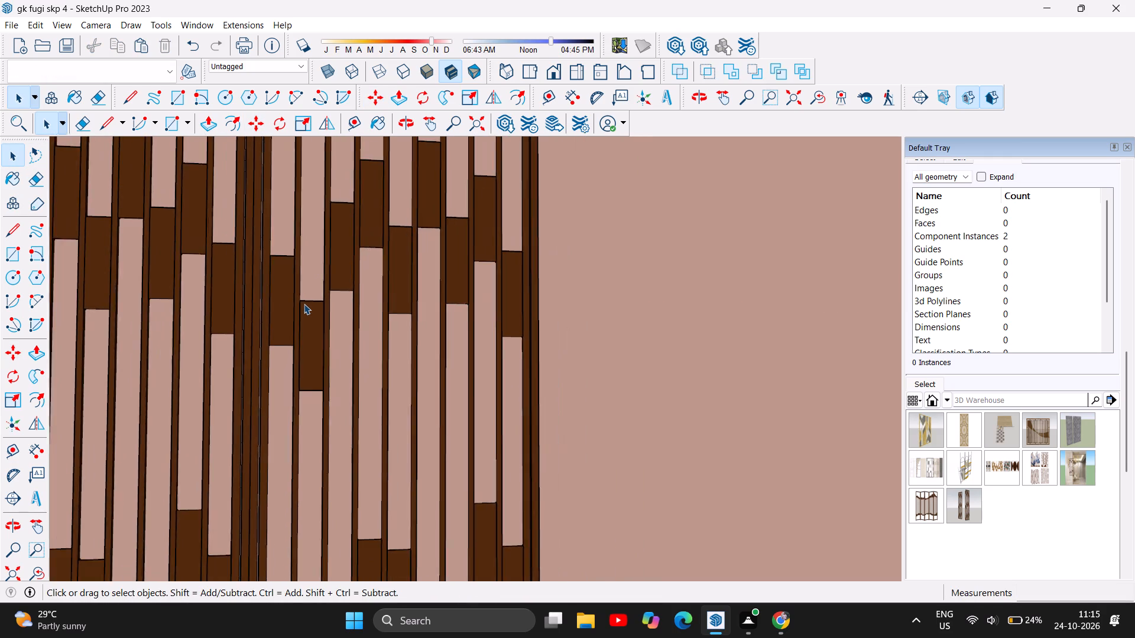
scroll(304, 304, down, 8)
scroll(125, 287, up, 5)
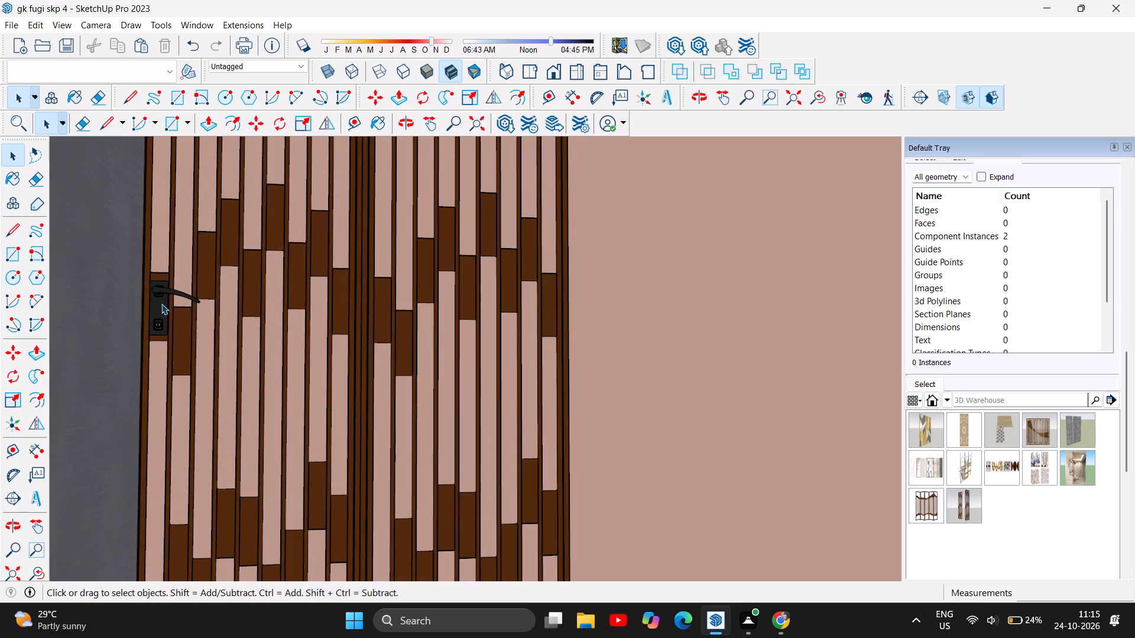
click(161, 304)
text(ex)
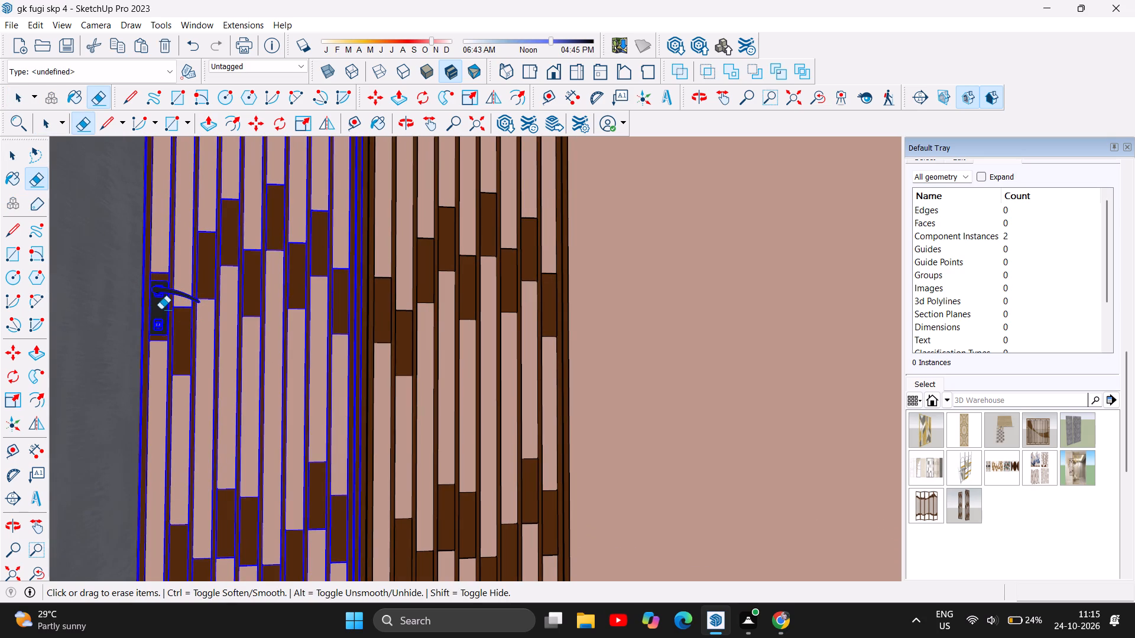
key(Escape)
click(10, 156)
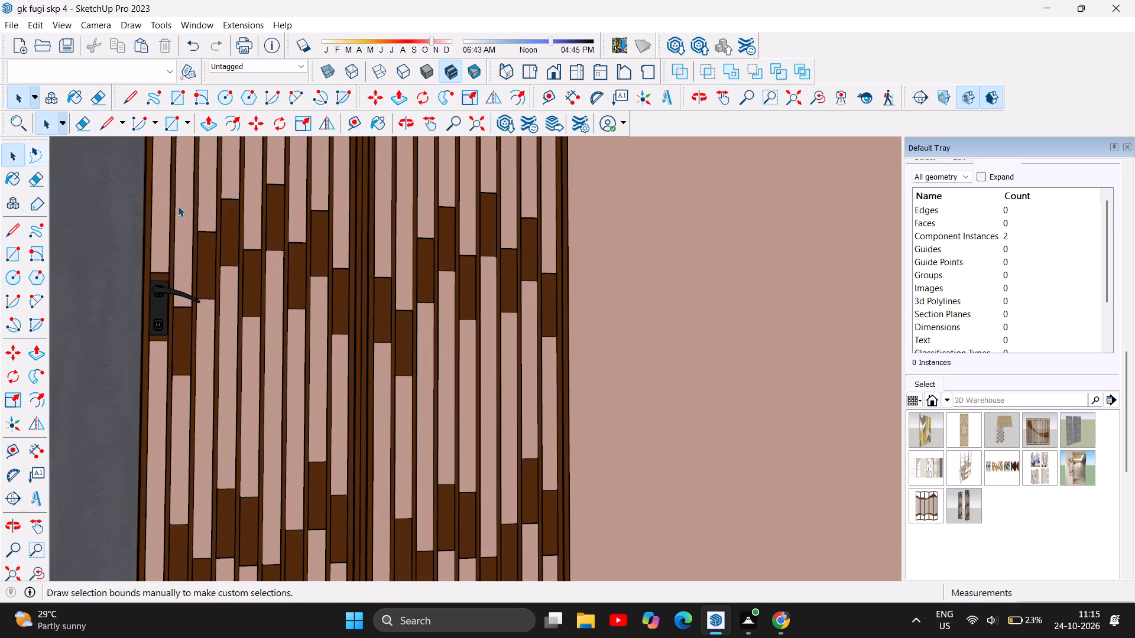
click(281, 259)
click(243, 257)
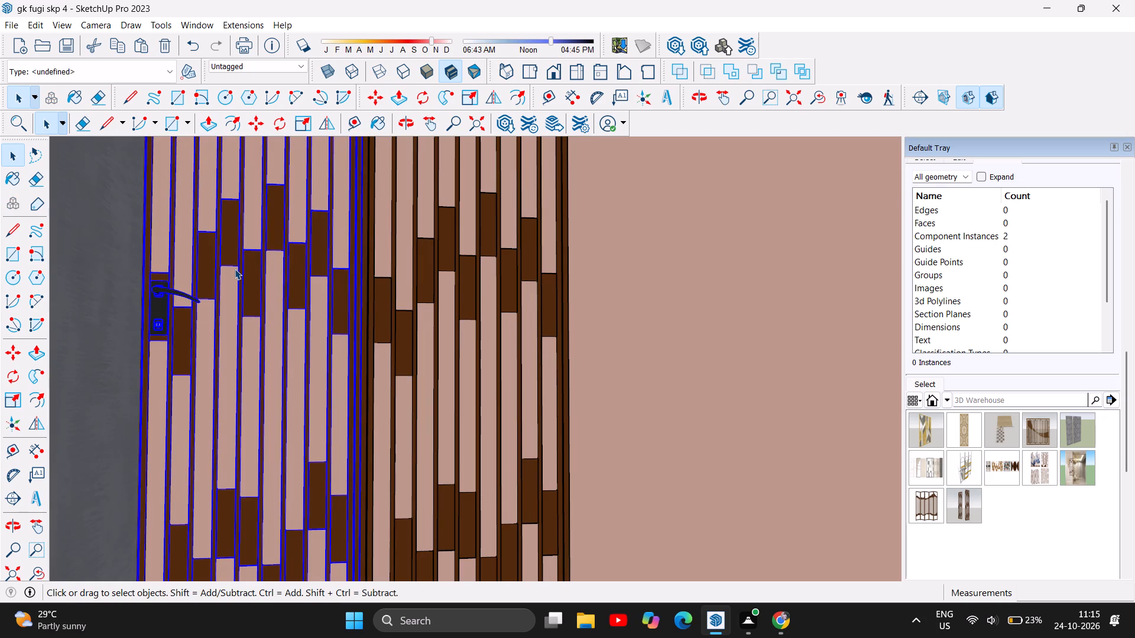
right_click(235, 269)
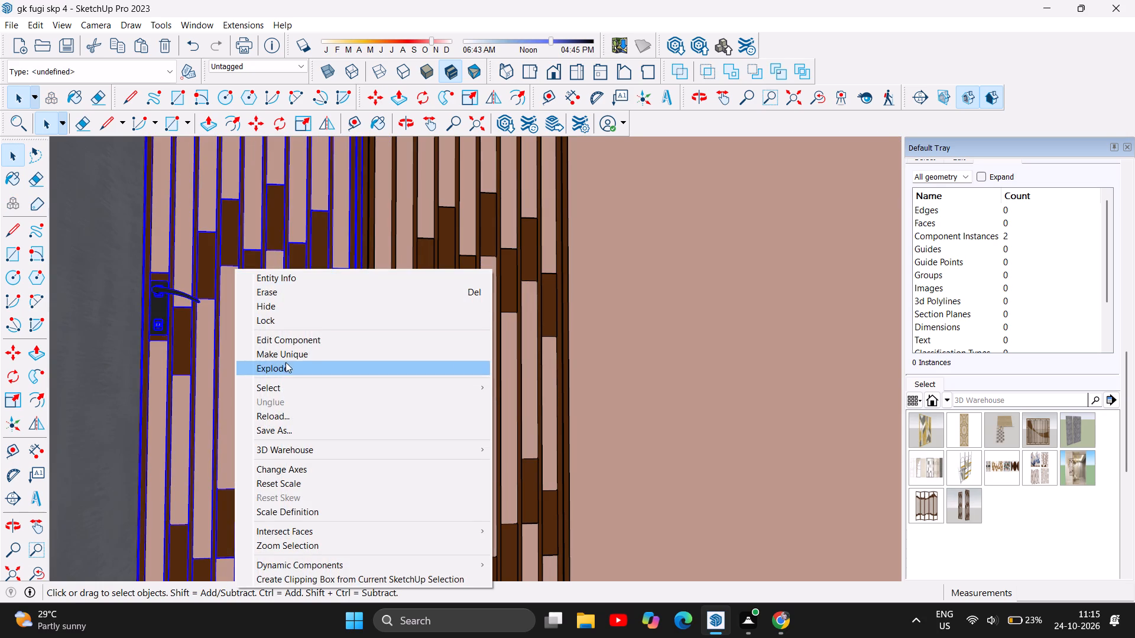
click(284, 367)
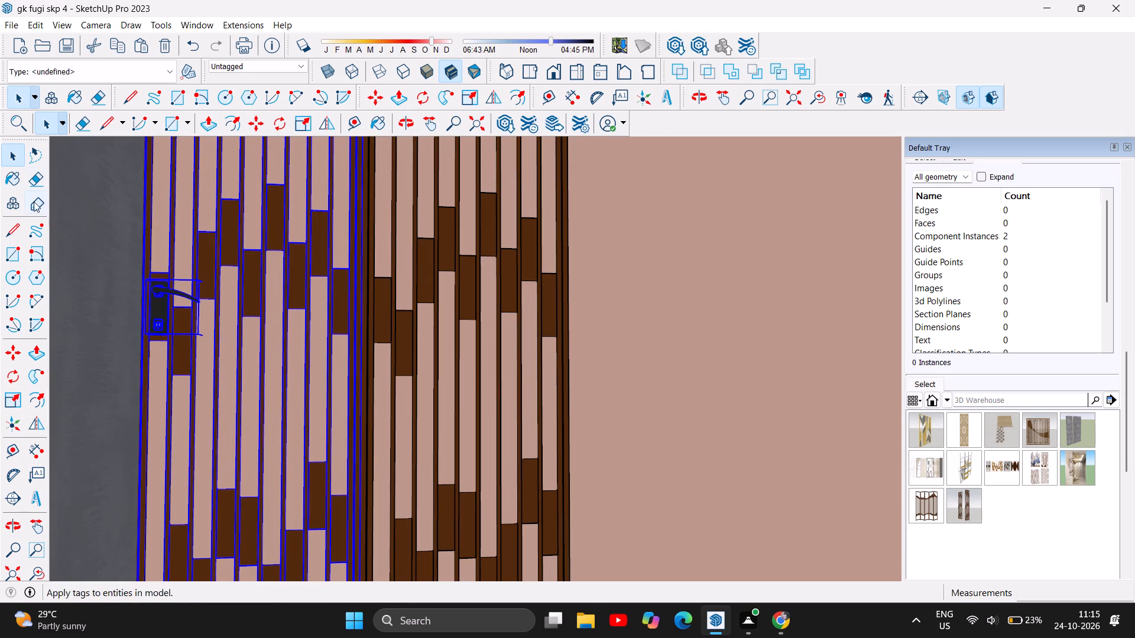
click(189, 315)
click(159, 314)
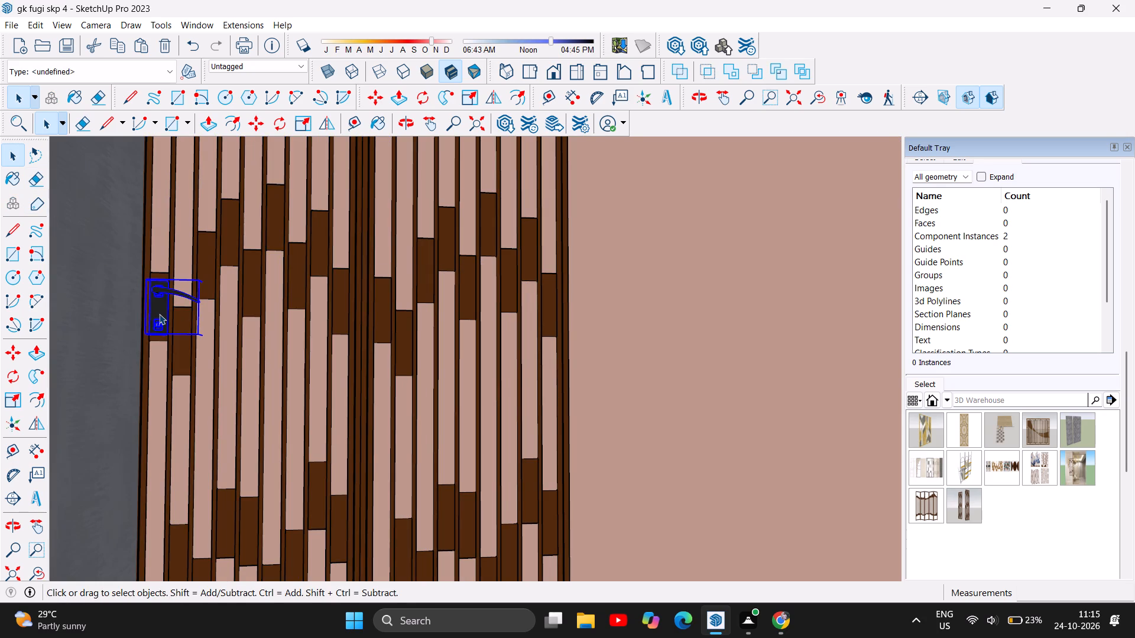
key(Delete)
Copy the second, handle-free slatted panel and paste a third one beside it at the foot of the back wall.
scroll(171, 320, down, 6)
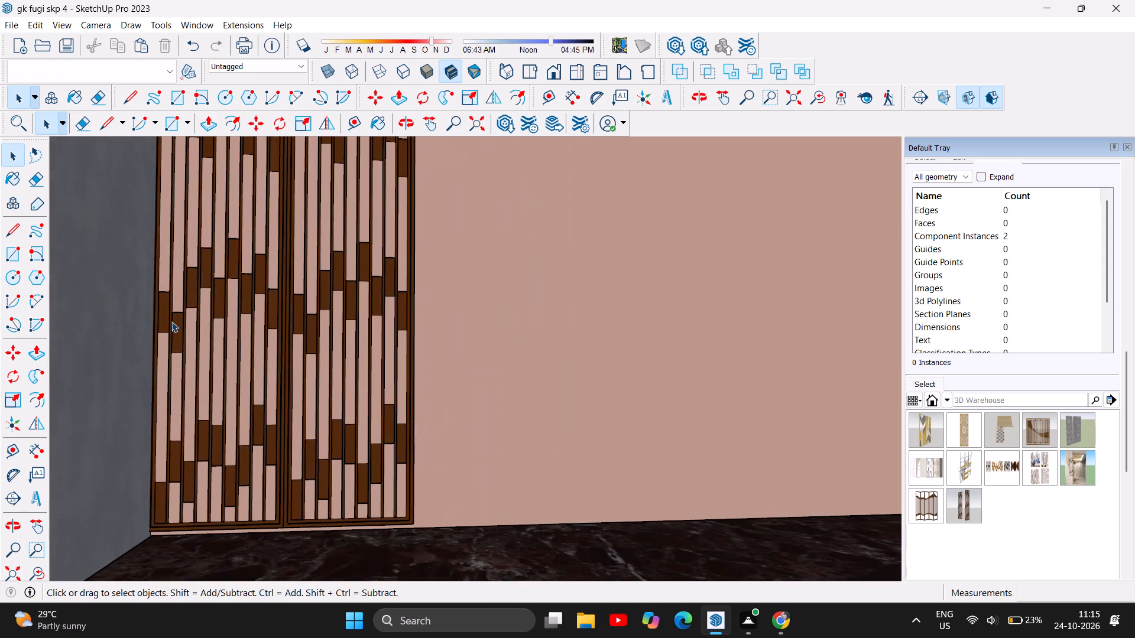
scroll(222, 359, down, 6)
scroll(264, 401, down, 10)
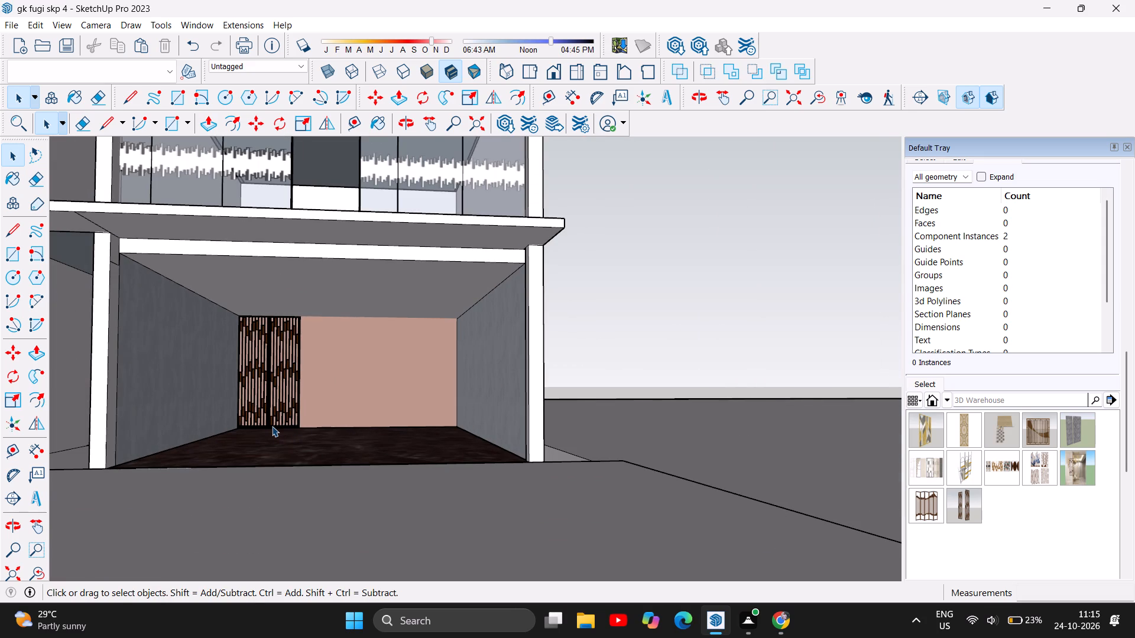
scroll(272, 363, up, 6)
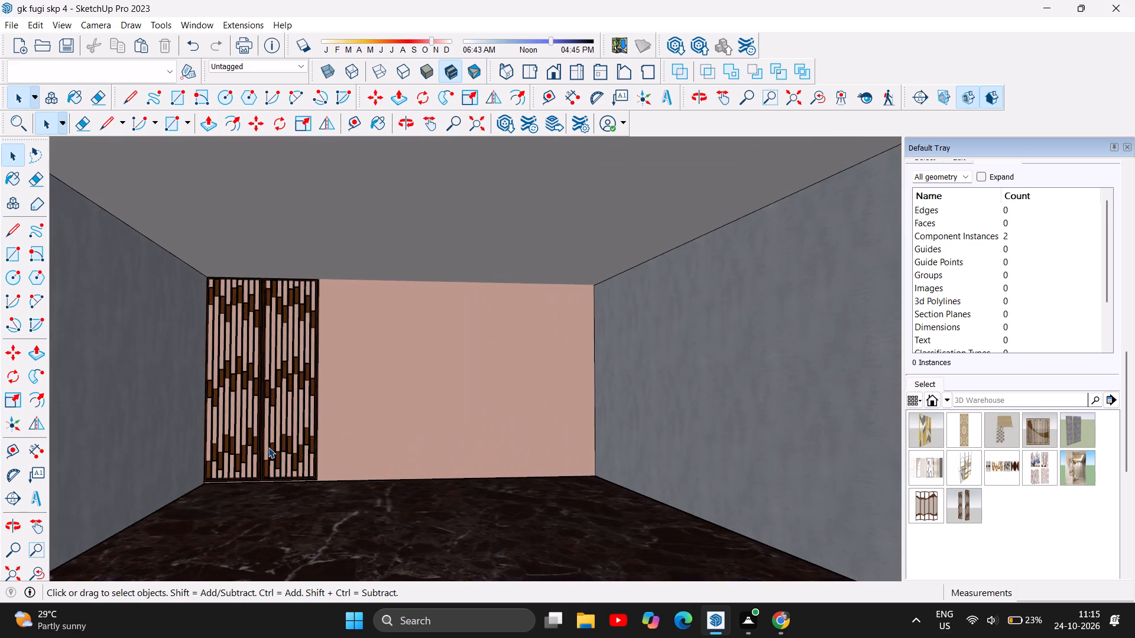
scroll(268, 447, up, 6)
scroll(273, 460, down, 4)
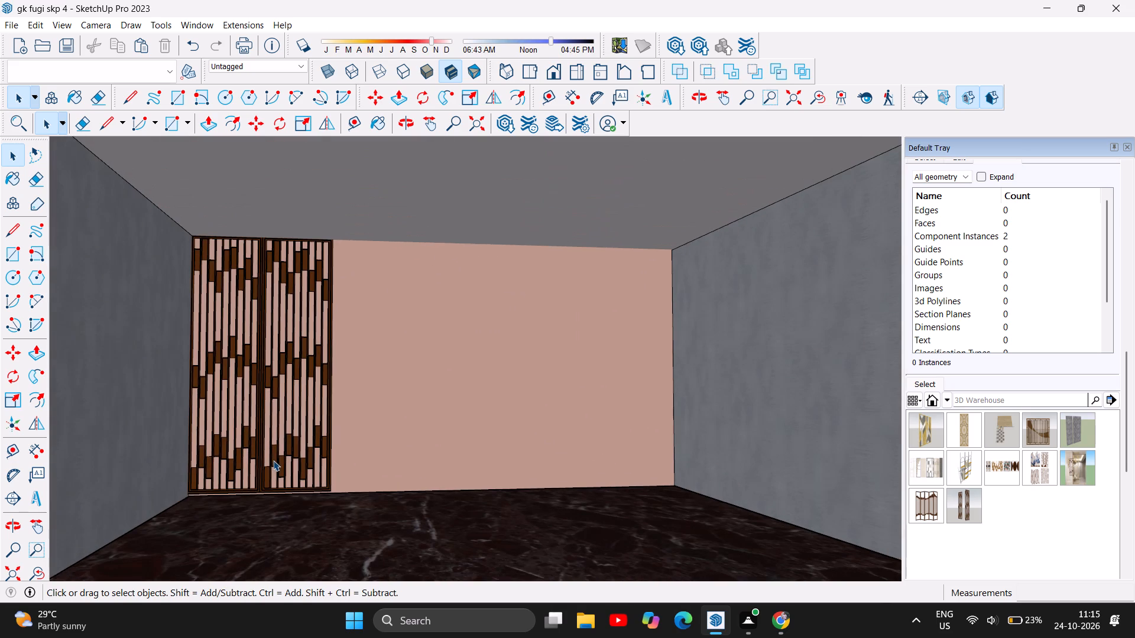
click(307, 444)
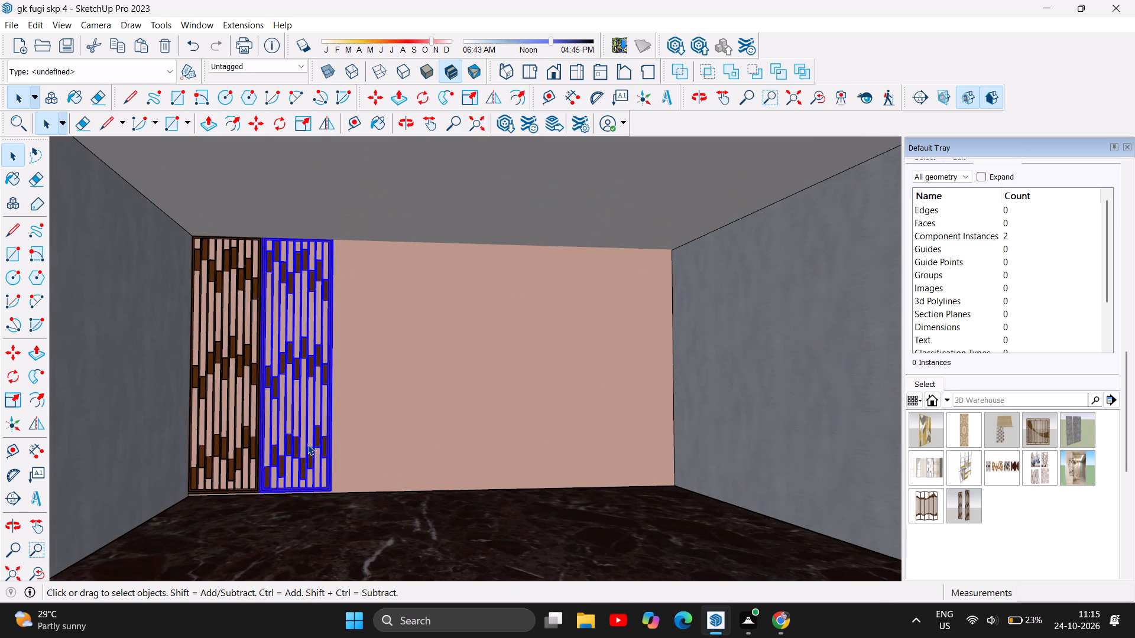
key(ctrl+c)
key(ctrl+v)
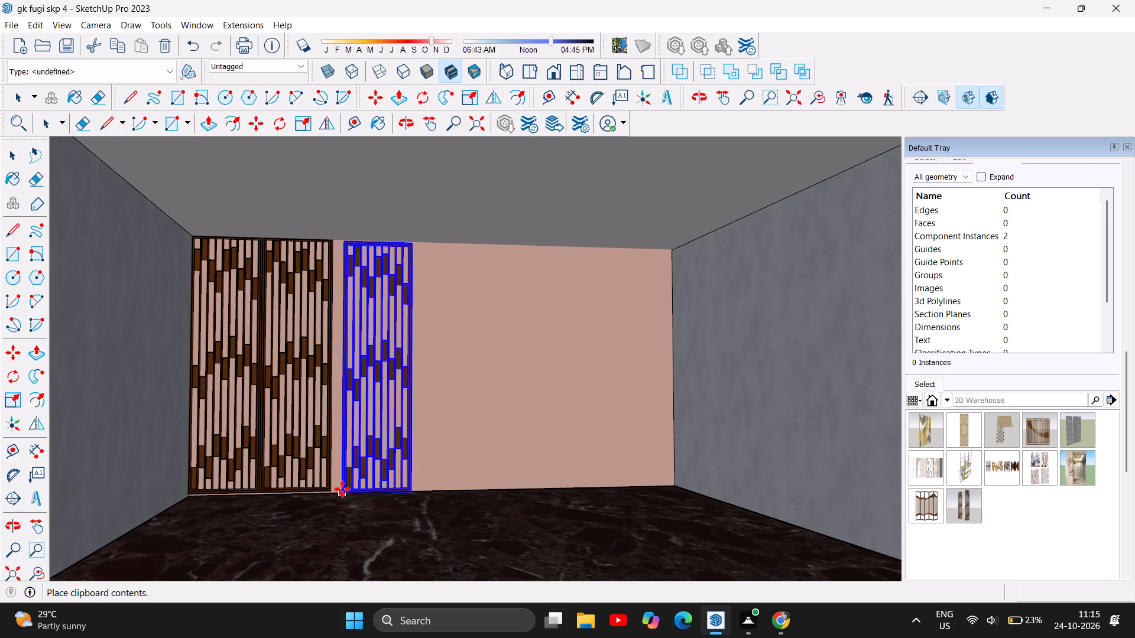
click(342, 489)
Move the third panel about 6 3/16" towards the second, and adjust by about 1 1/4", so their lower corners meet edge to edge.
scroll(342, 489, up, 10)
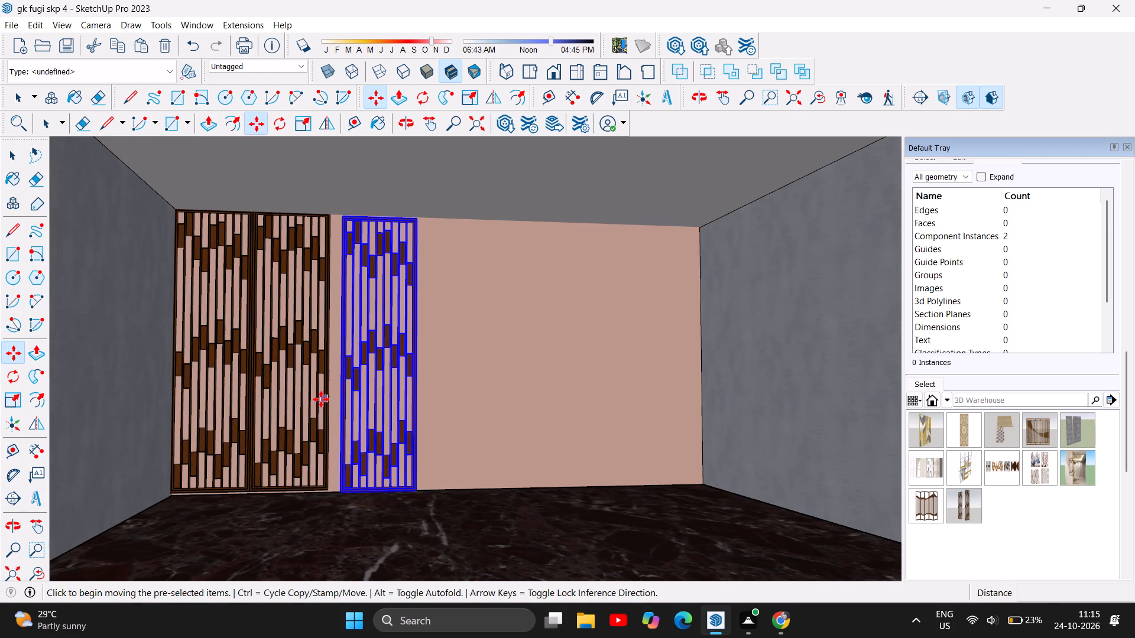
scroll(290, 453, up, 5)
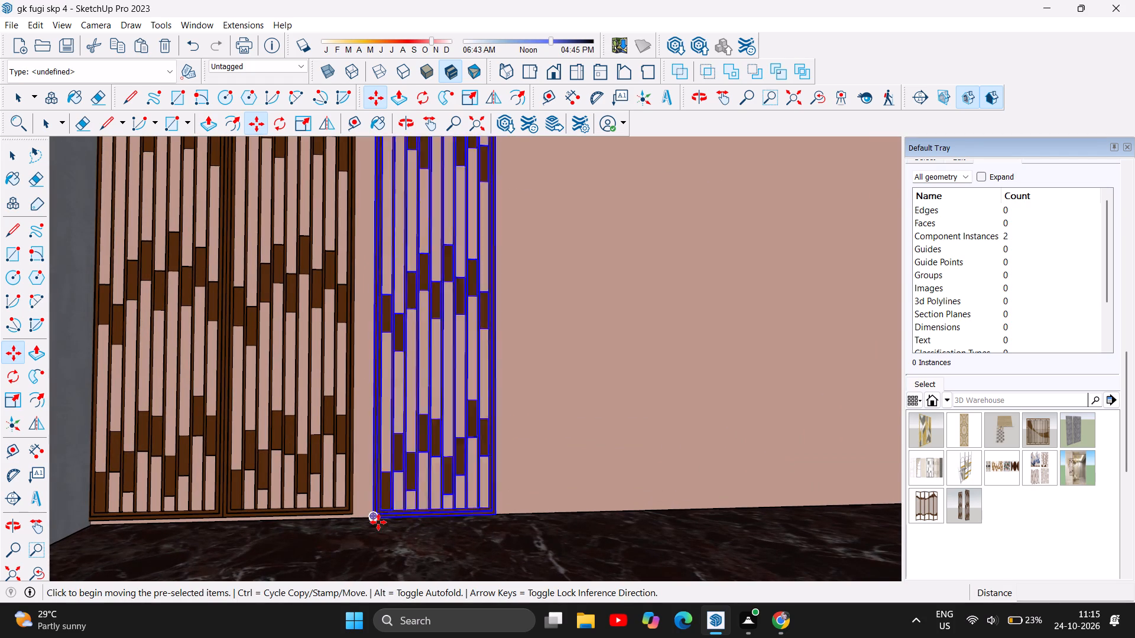
click(372, 517)
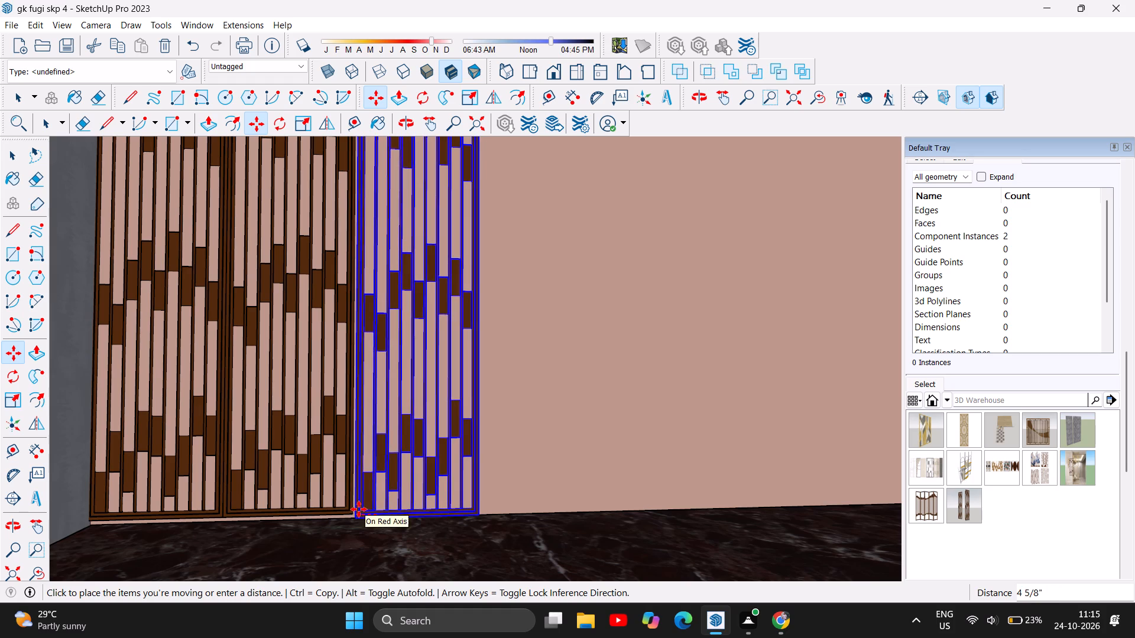
click(356, 509)
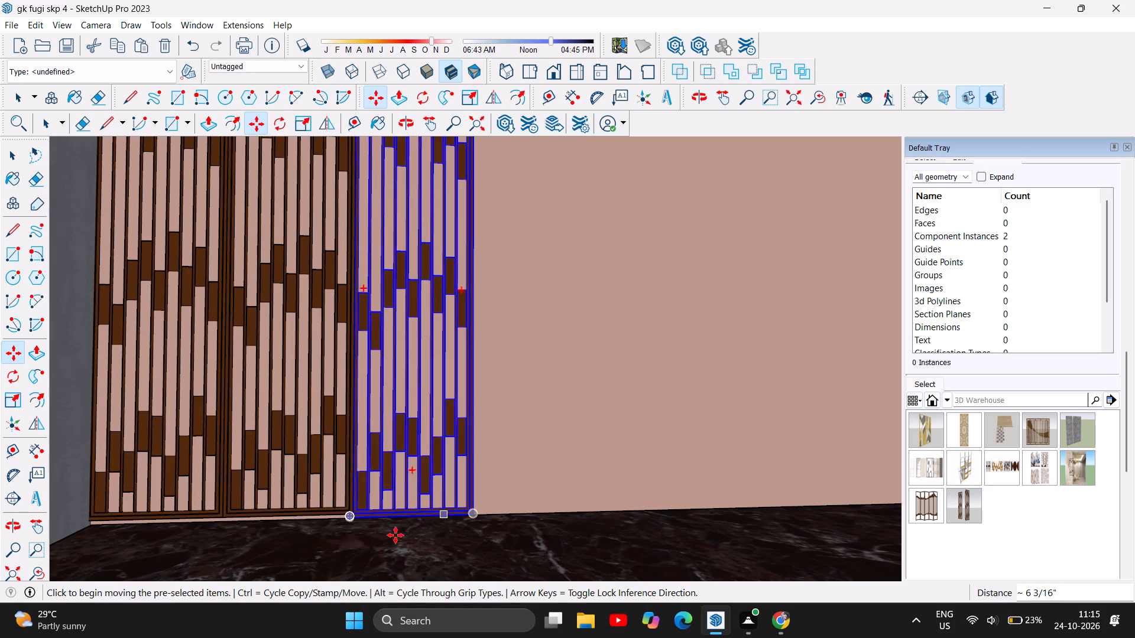
scroll(312, 543, down, 4)
scroll(340, 529, up, 13)
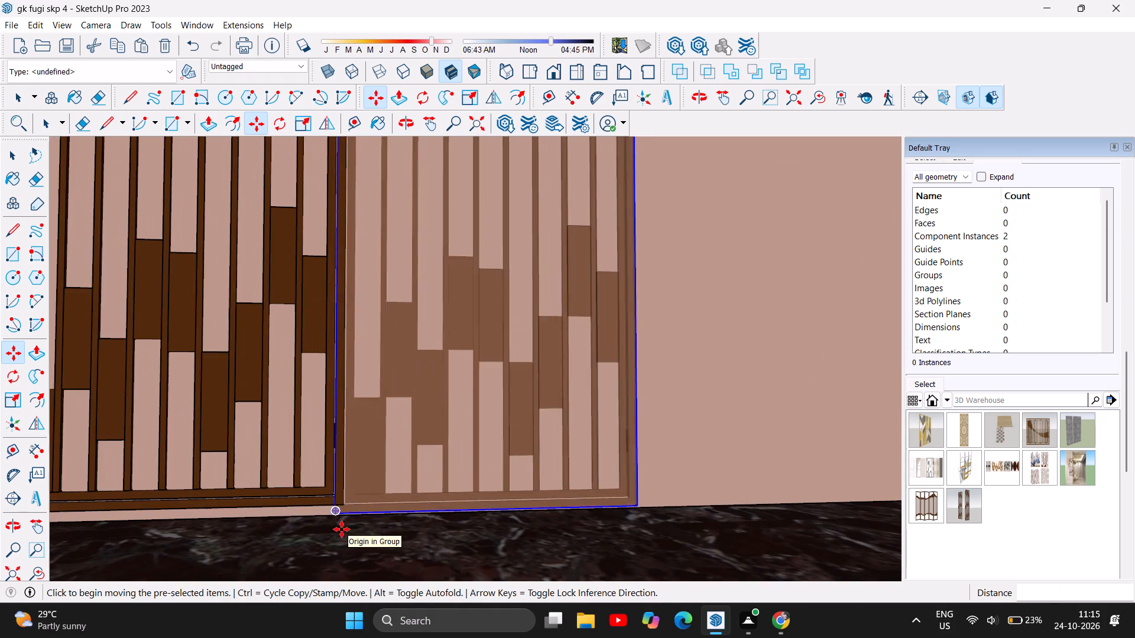
click(335, 512)
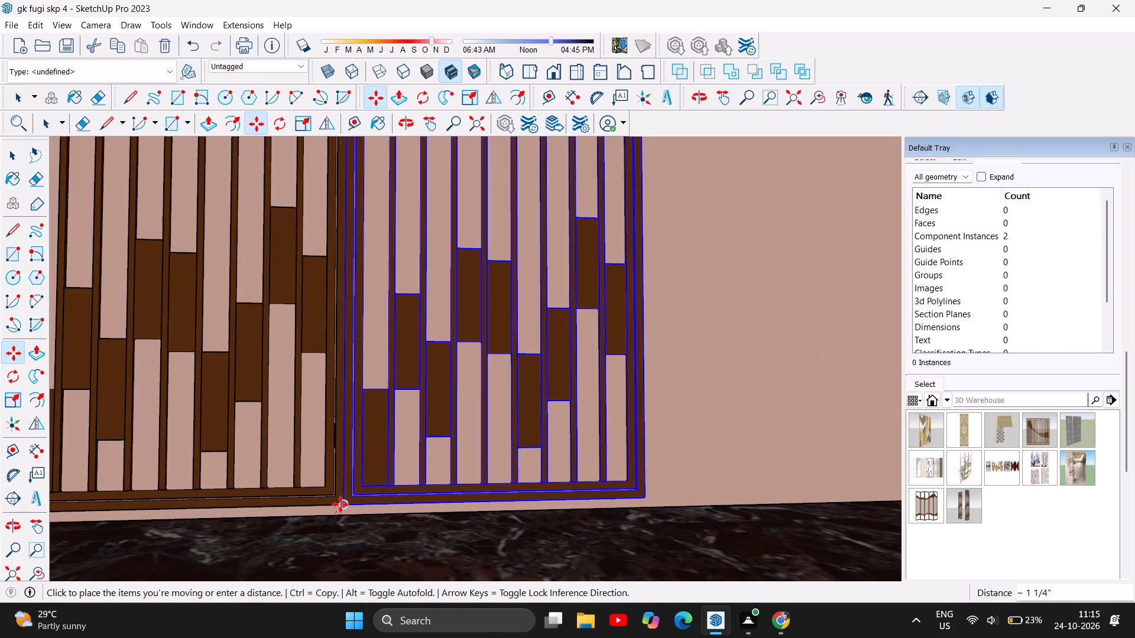
click(340, 504)
Paste a fourth slatted panel with its lower corner on the third panel's free lower corner.
scroll(277, 572, down, 5)
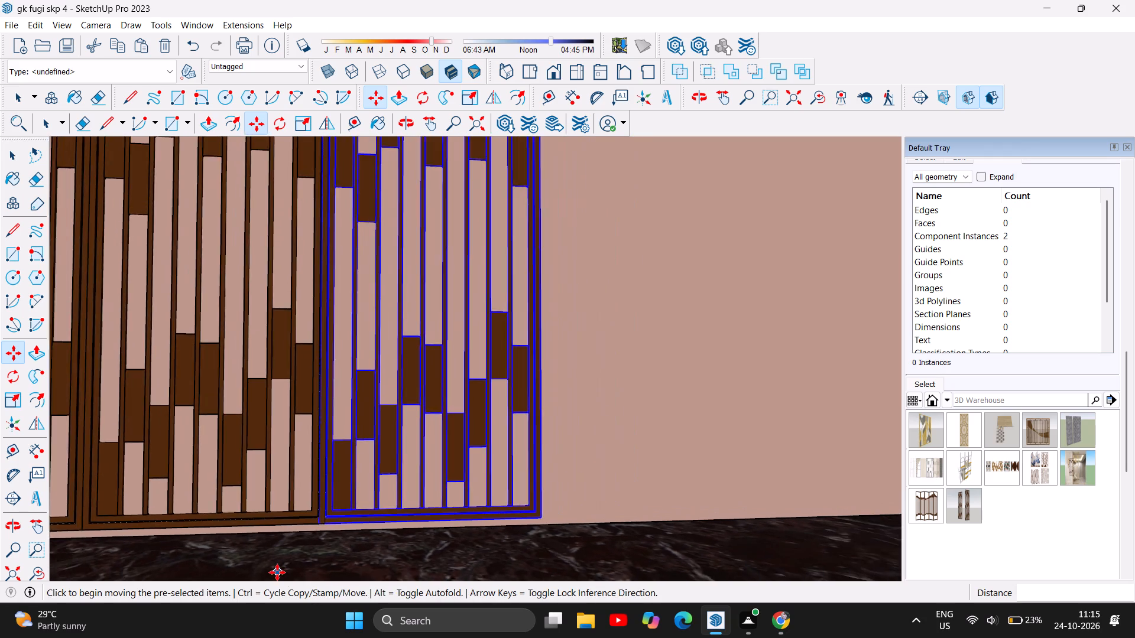
scroll(277, 572, down, 6)
scroll(301, 478, down, 10)
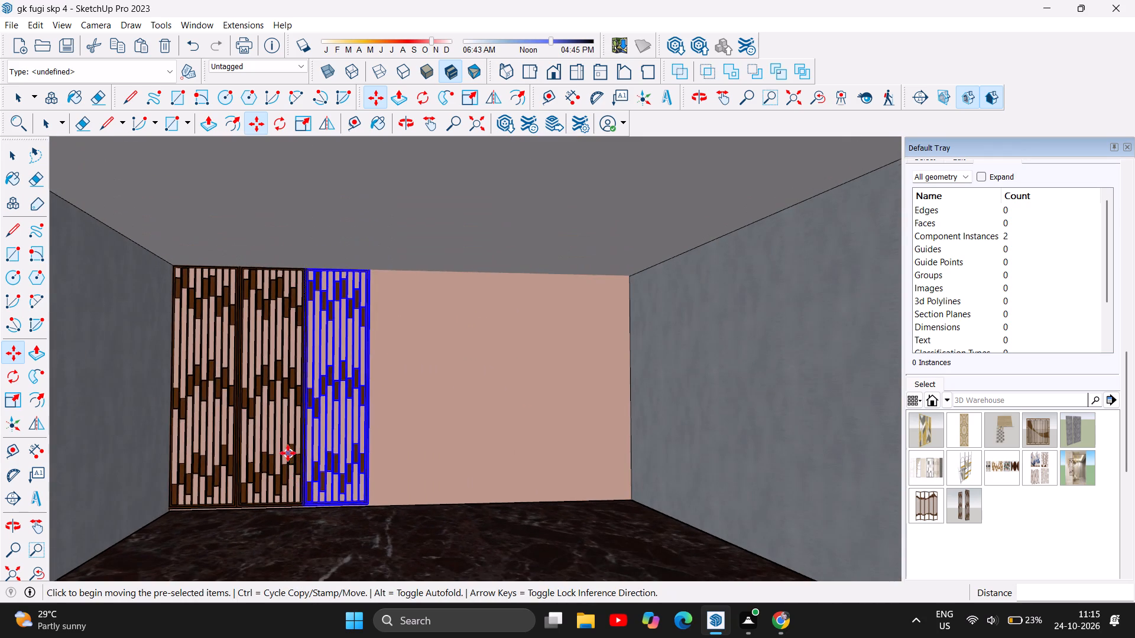
scroll(288, 453, down, 3)
scroll(297, 466, up, 7)
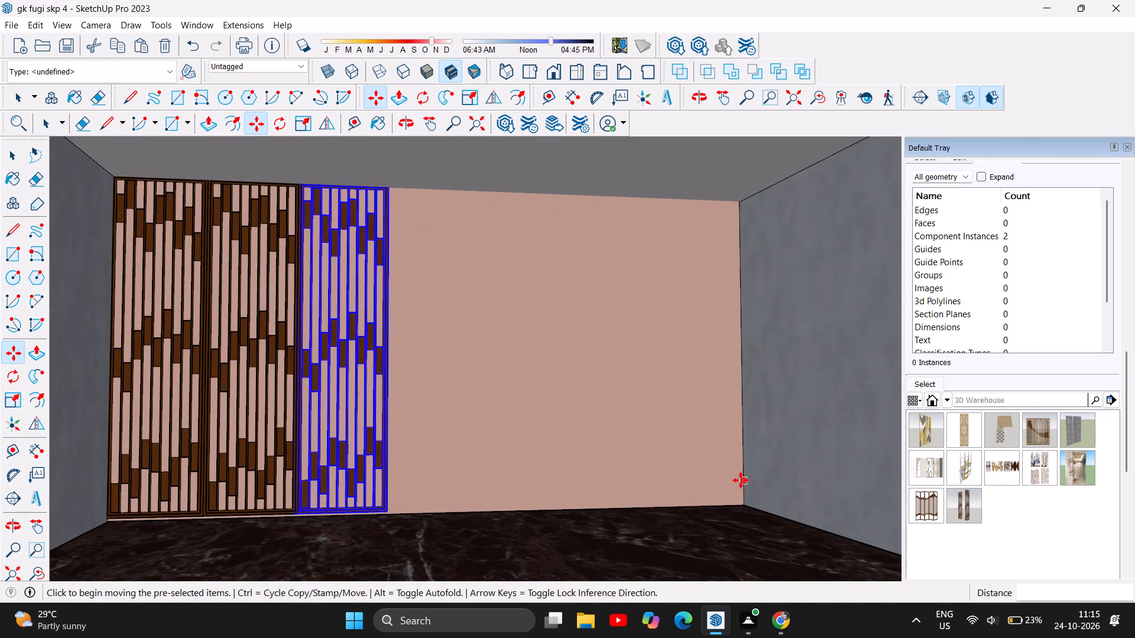
key(ctrl+v)
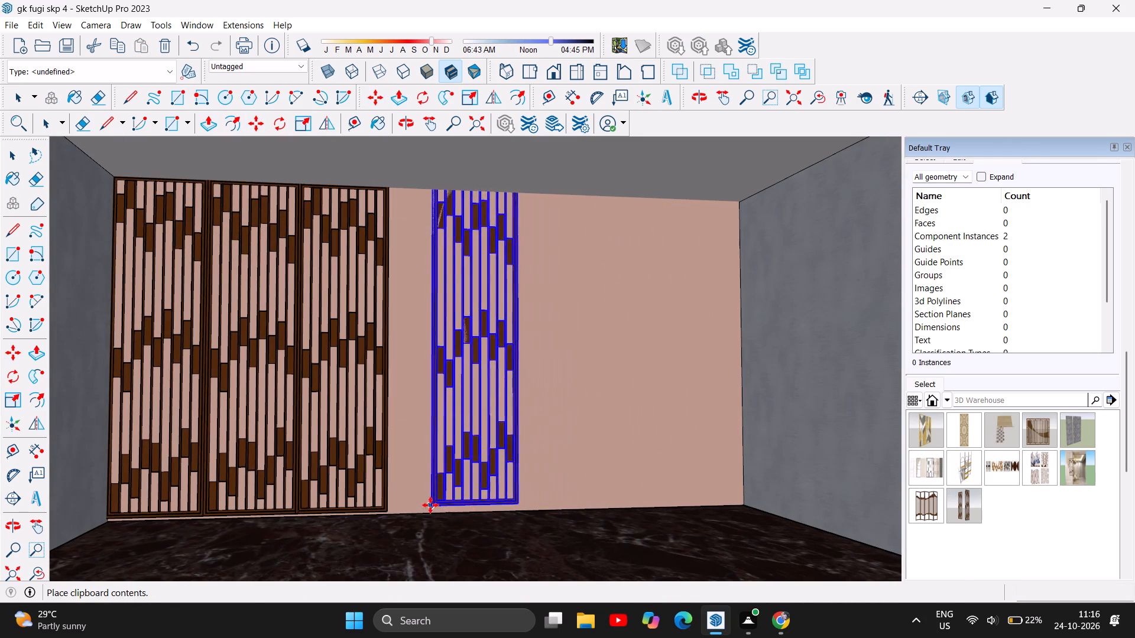
scroll(390, 512, up, 2)
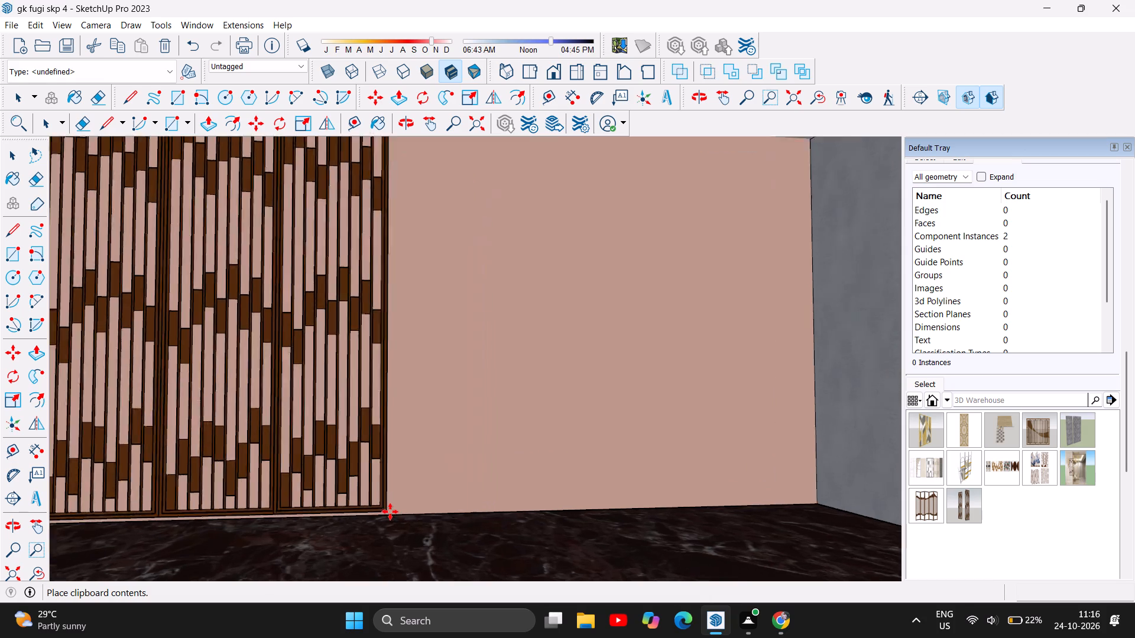
scroll(390, 512, up, 4)
click(388, 513)
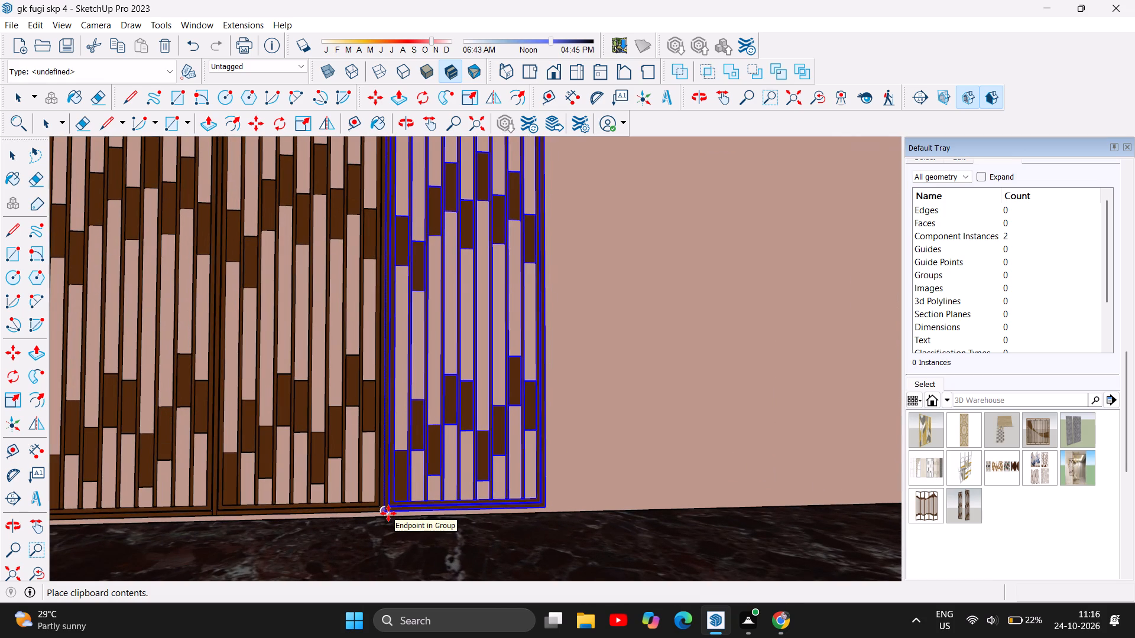
scroll(362, 547, down, 3)
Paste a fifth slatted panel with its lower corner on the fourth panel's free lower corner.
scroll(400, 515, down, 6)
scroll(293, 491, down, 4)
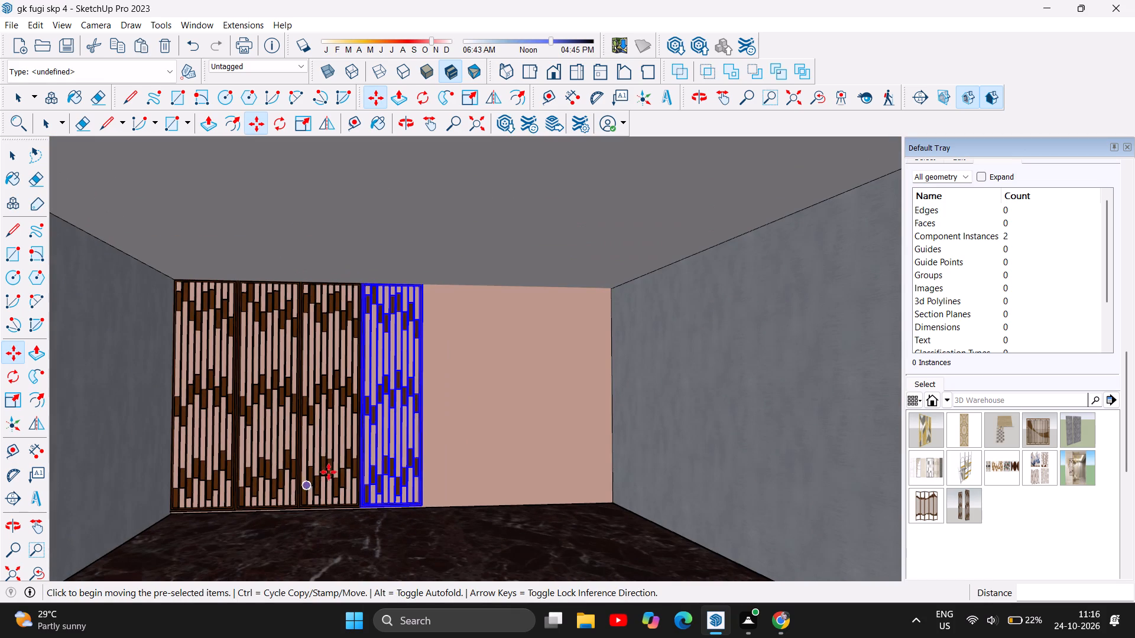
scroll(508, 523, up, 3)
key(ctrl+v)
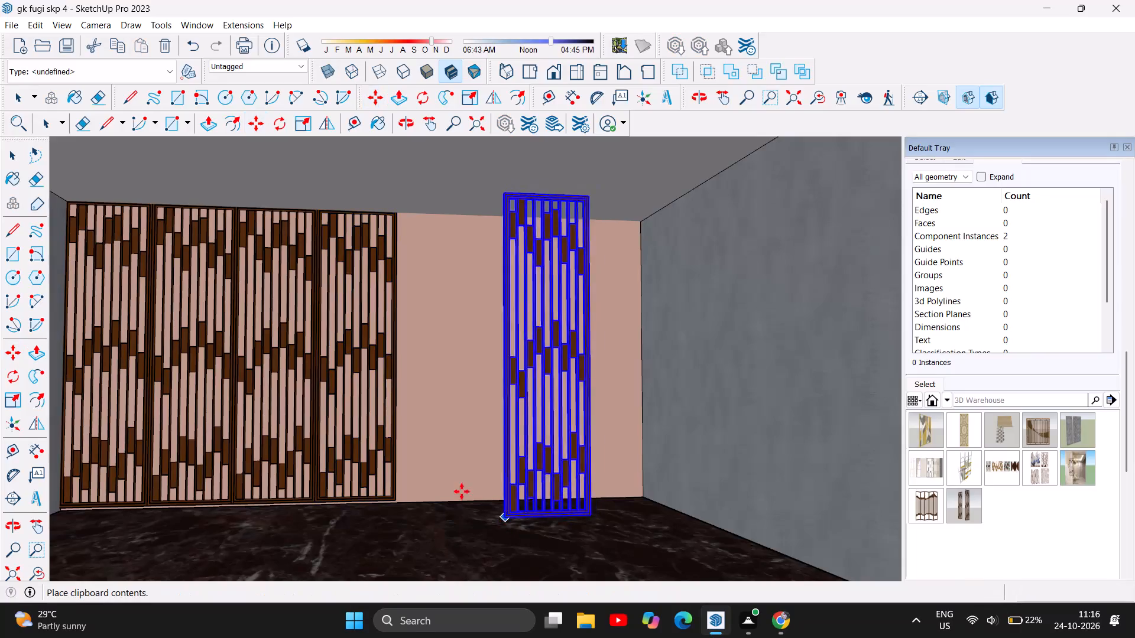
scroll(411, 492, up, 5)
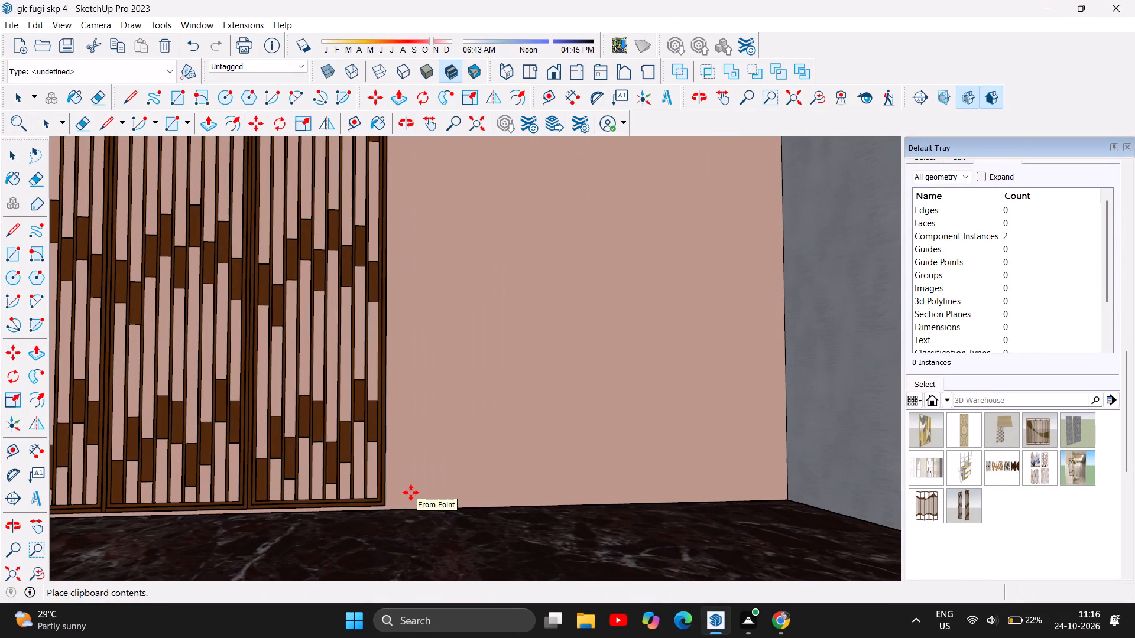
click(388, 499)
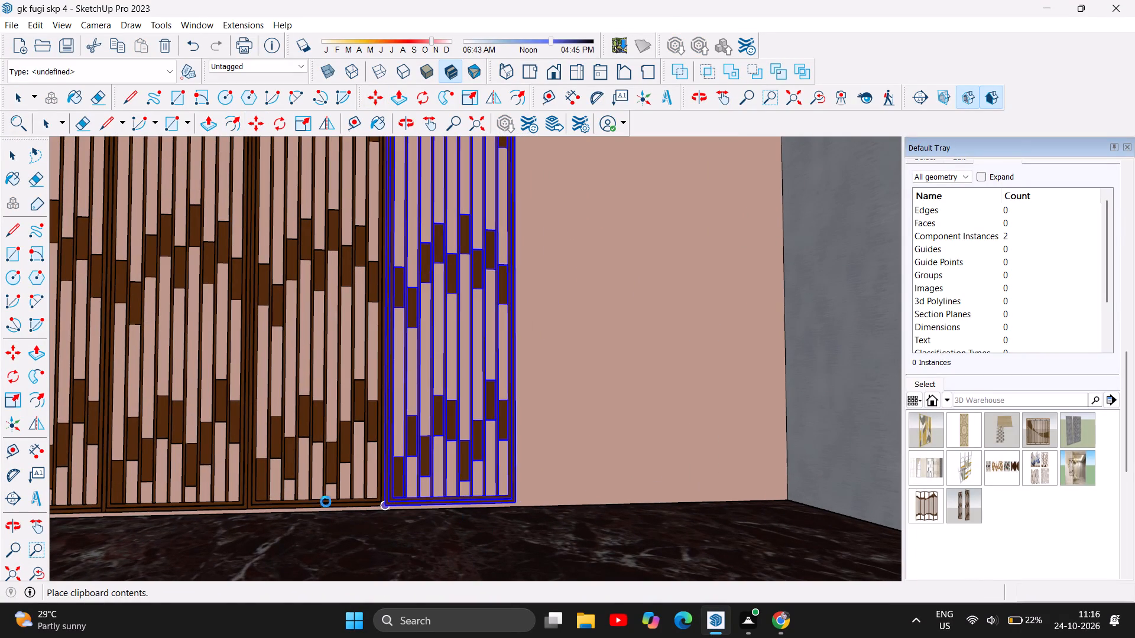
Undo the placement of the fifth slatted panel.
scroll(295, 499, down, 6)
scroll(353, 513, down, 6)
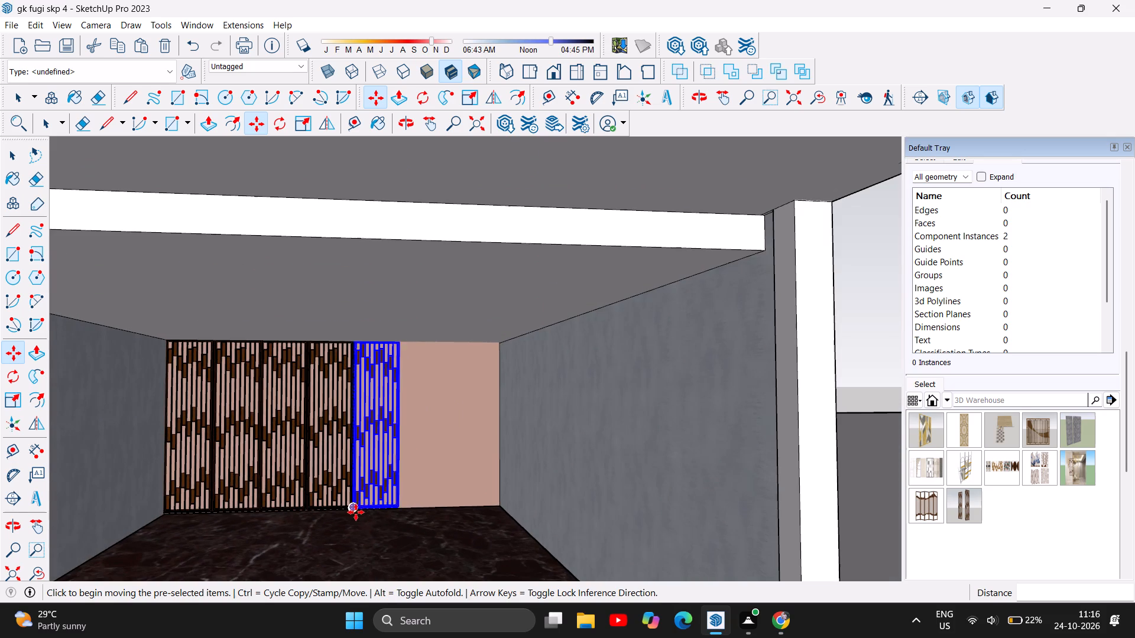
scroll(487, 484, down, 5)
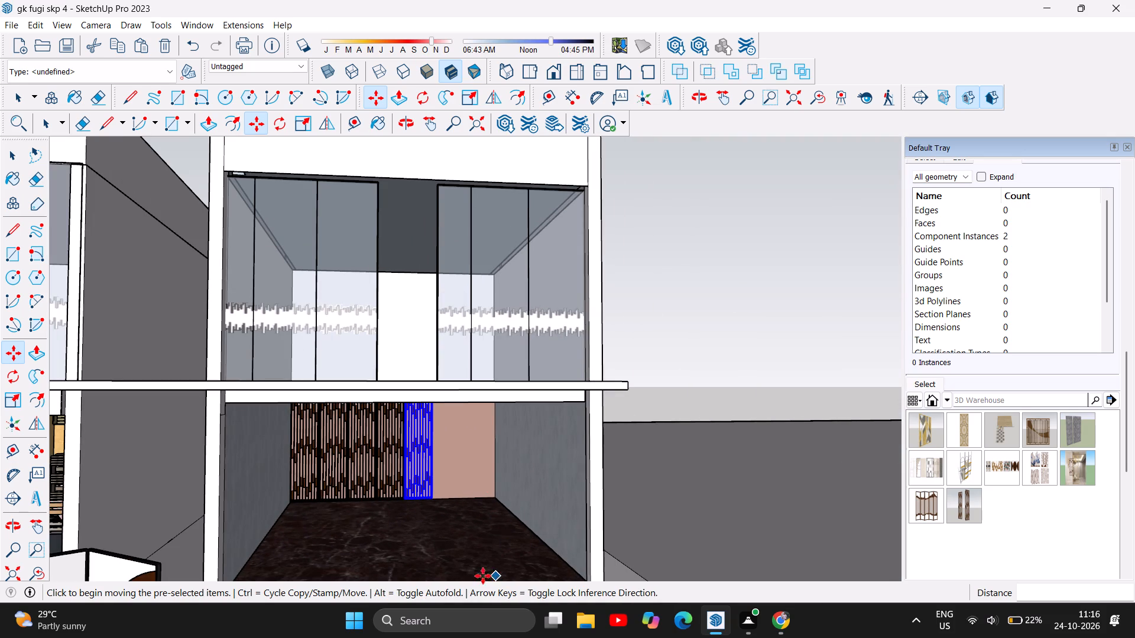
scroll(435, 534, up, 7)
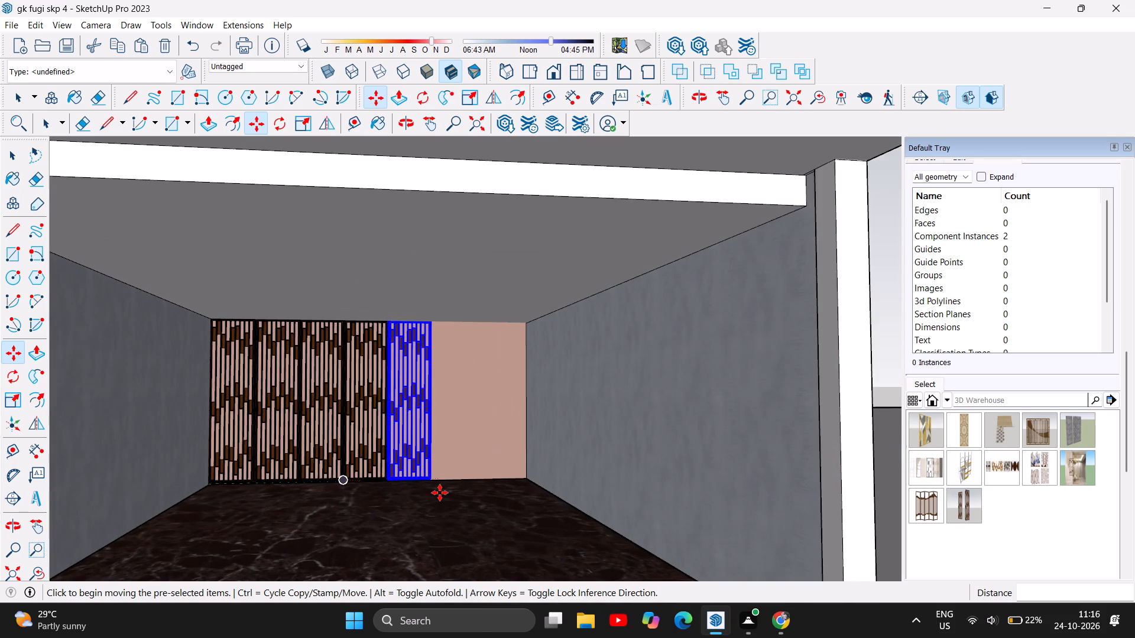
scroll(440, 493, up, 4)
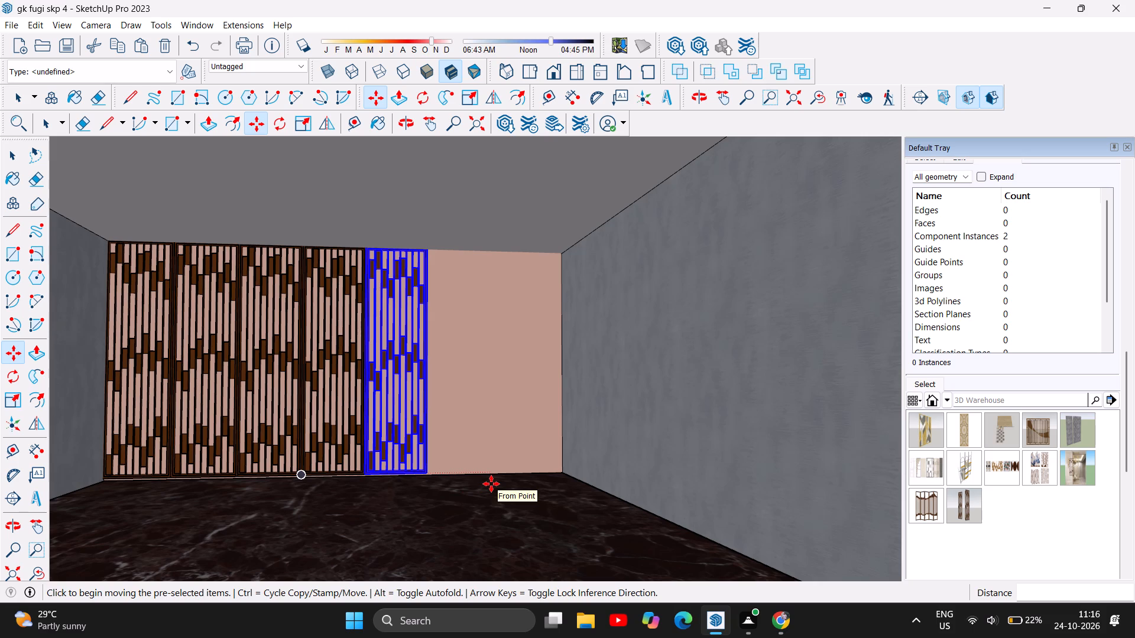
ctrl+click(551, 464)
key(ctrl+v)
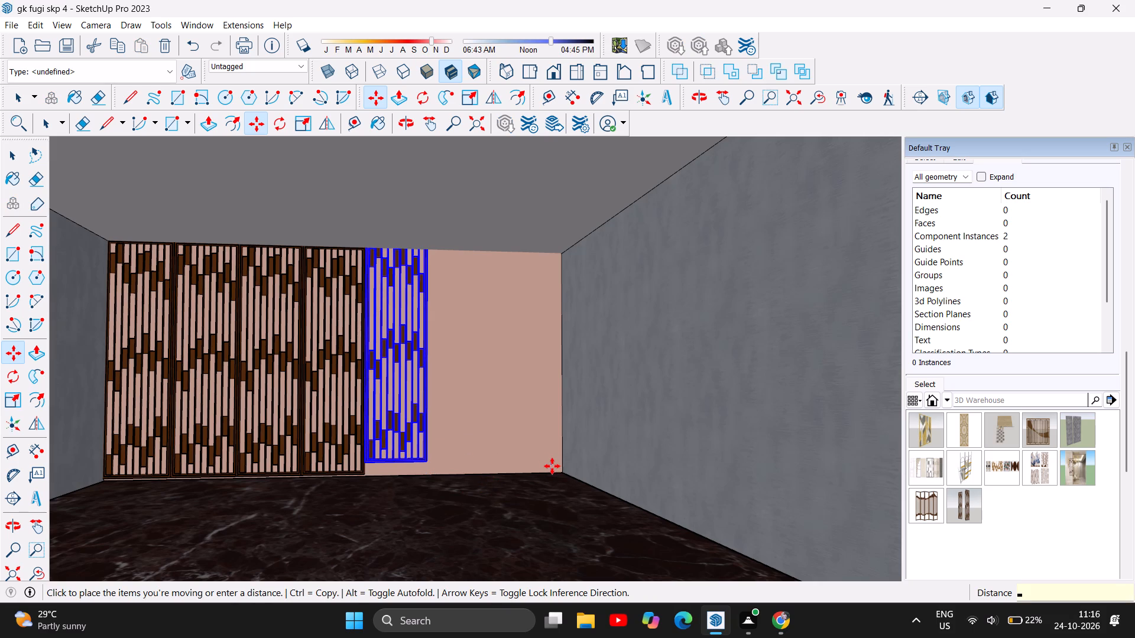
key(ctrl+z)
Paste the fifth slatted panel again with its lower corner on the fourth panel's free lower corner.
scroll(397, 458, up, 5)
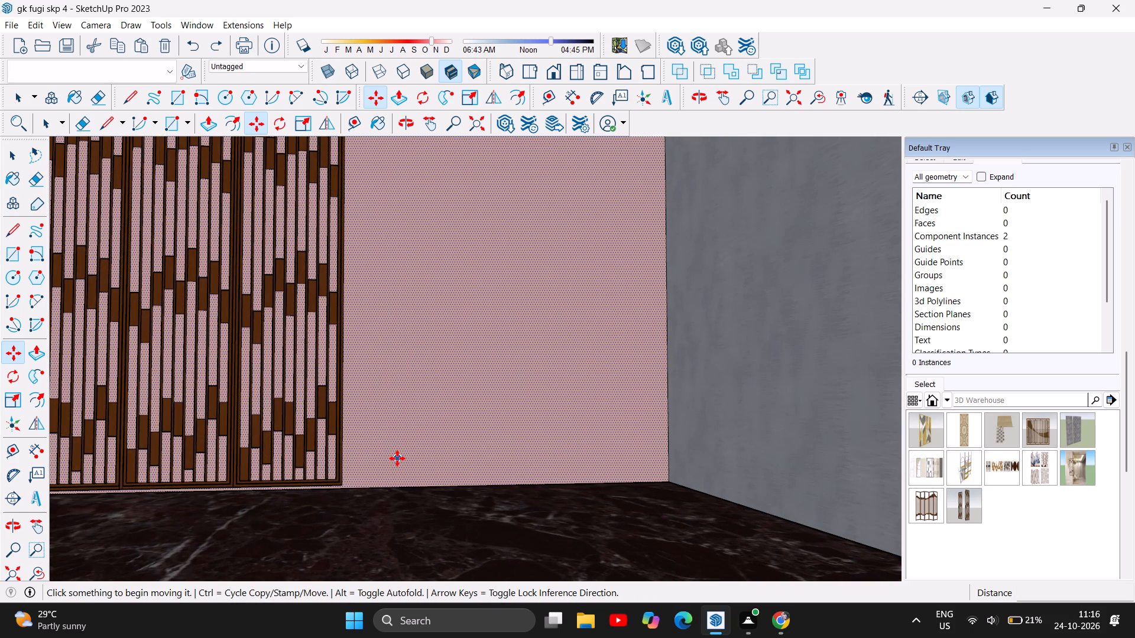
key(ctrl+v)
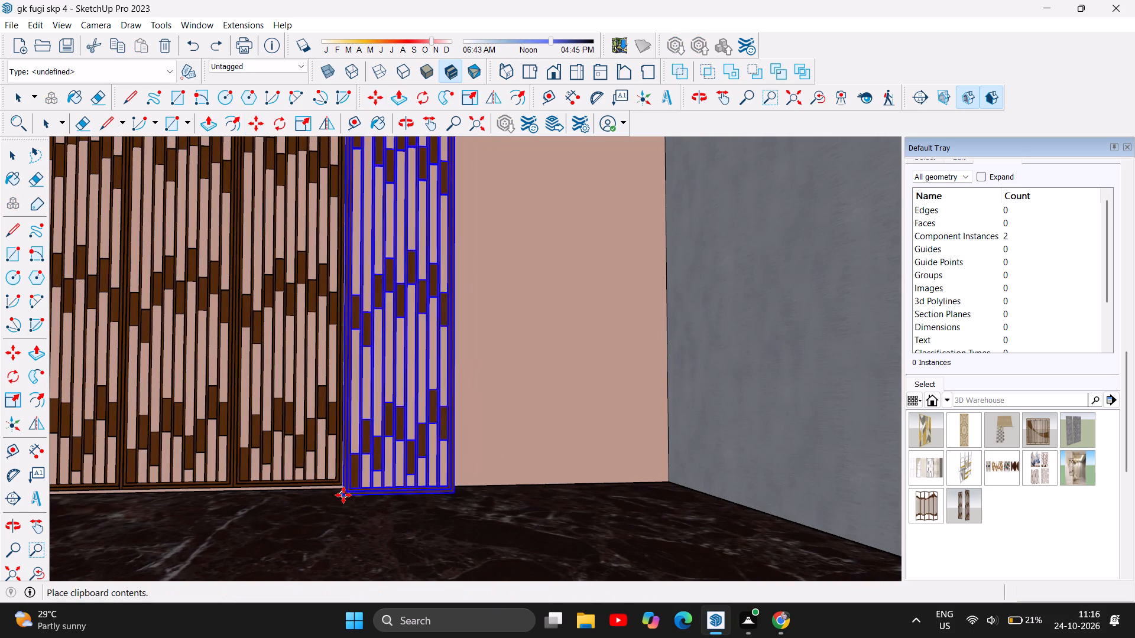
scroll(349, 491, up, 7)
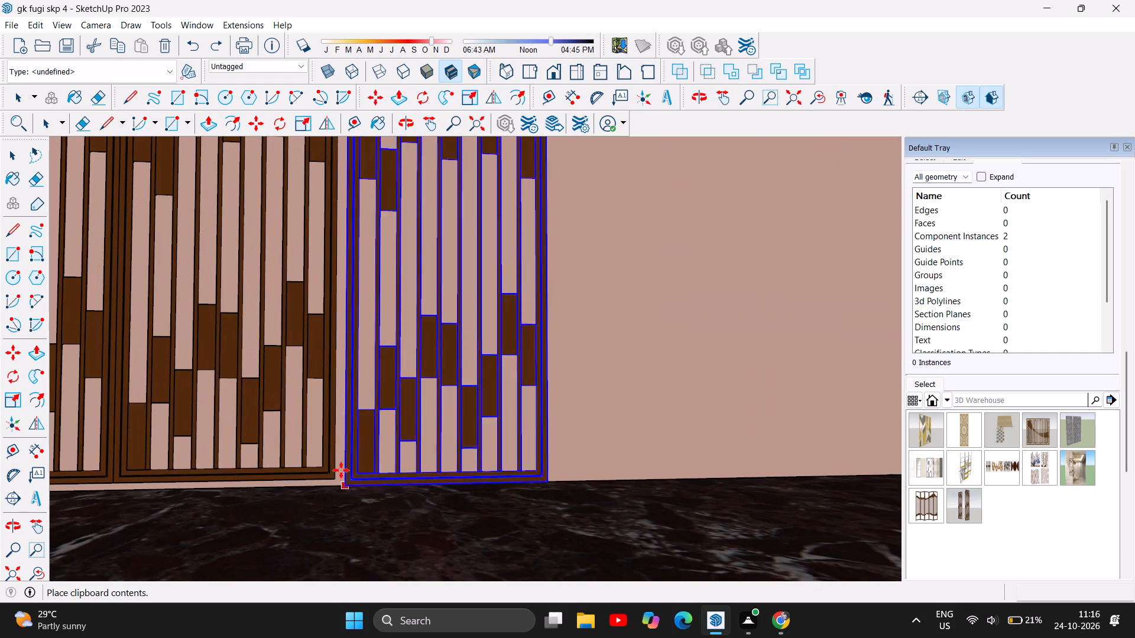
click(334, 480)
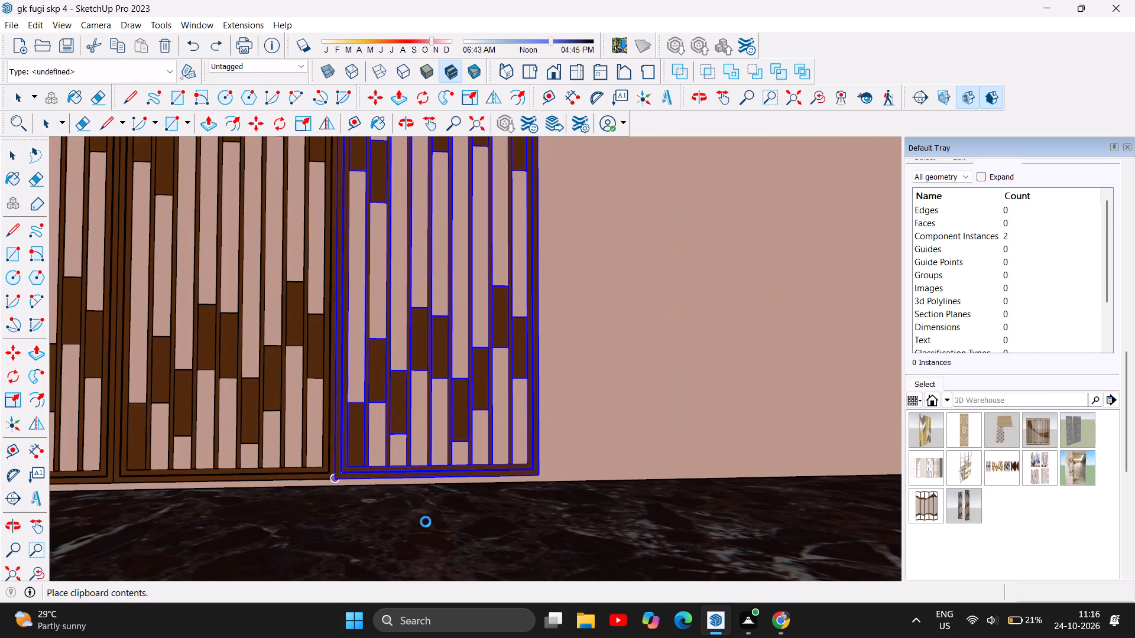
Paste a sixth slatted panel with its lower corner on the fifth panel's free lower corner.
key(ctrl+v)
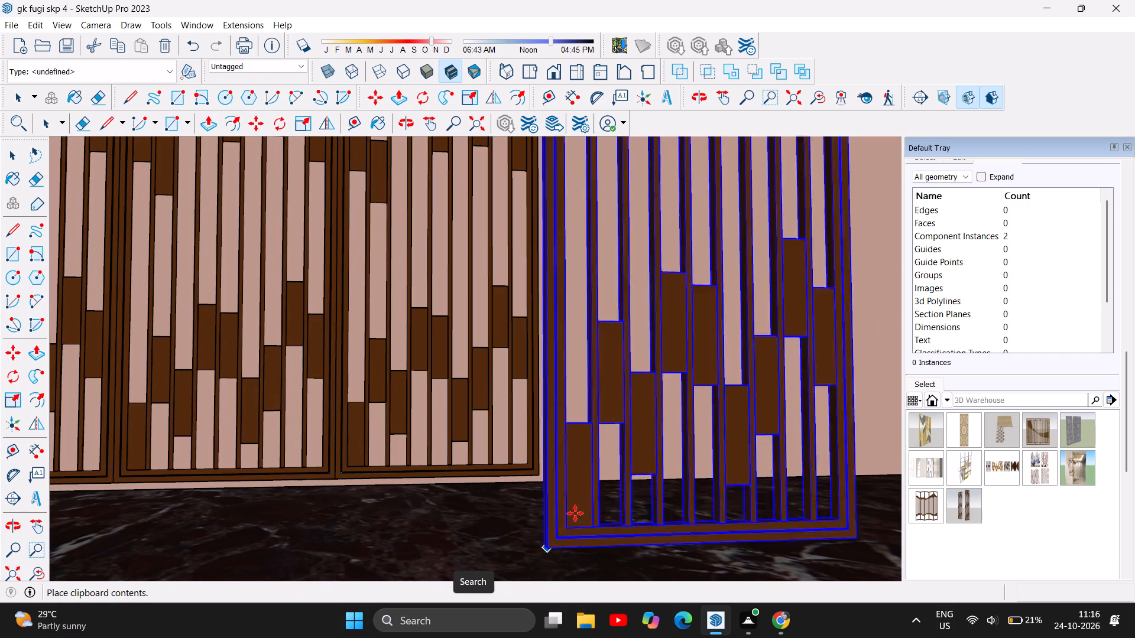
click(541, 470)
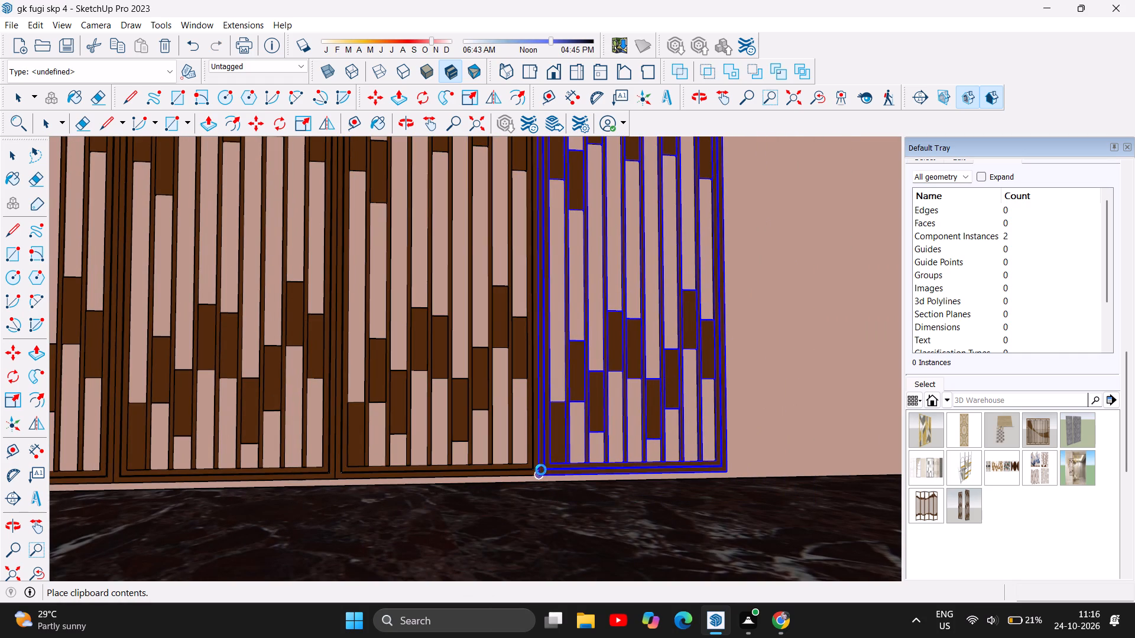
Paste a seventh slatted panel at the foot of the back wall, beside the sixth panel's free lower corner.
scroll(286, 520, down, 5)
scroll(336, 458, down, 14)
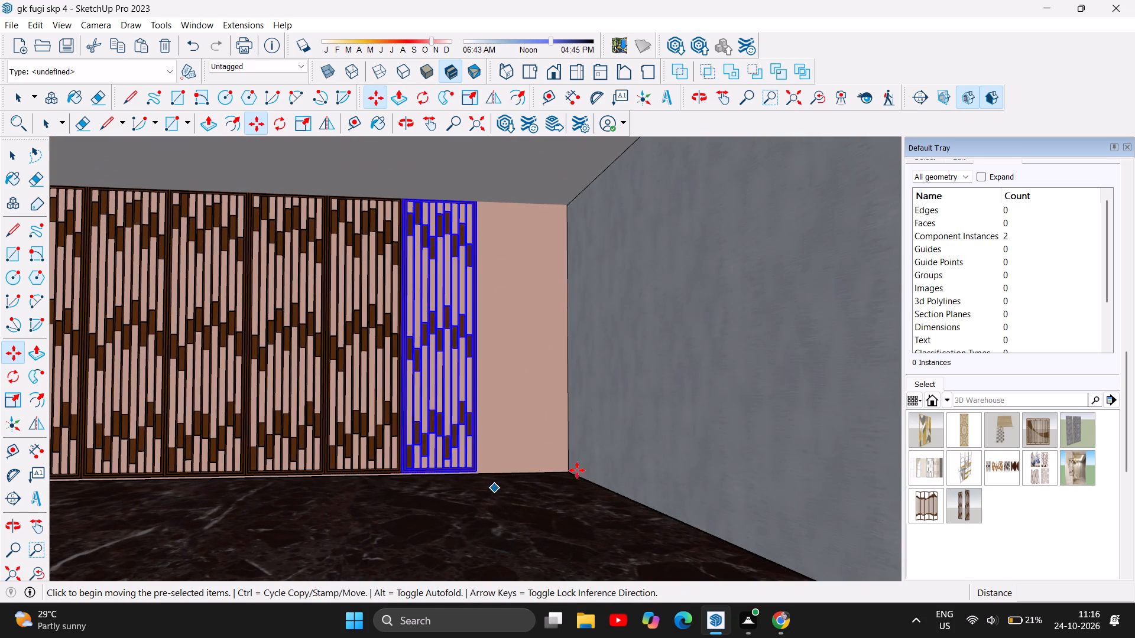
scroll(616, 454, up, 4)
key(ctrl+v)
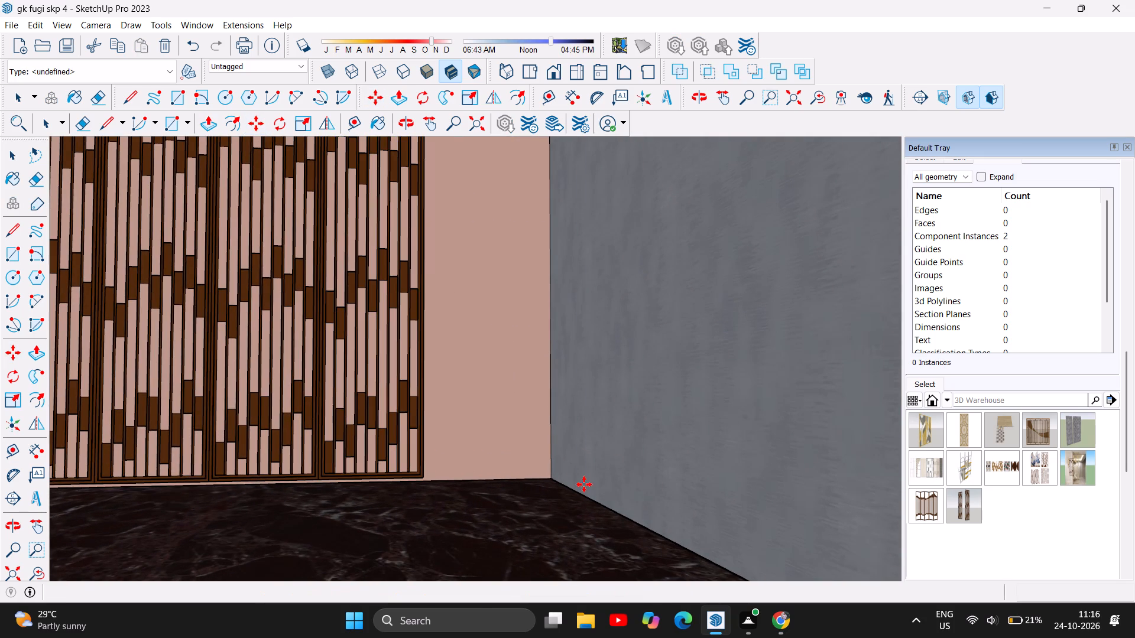
click(428, 476)
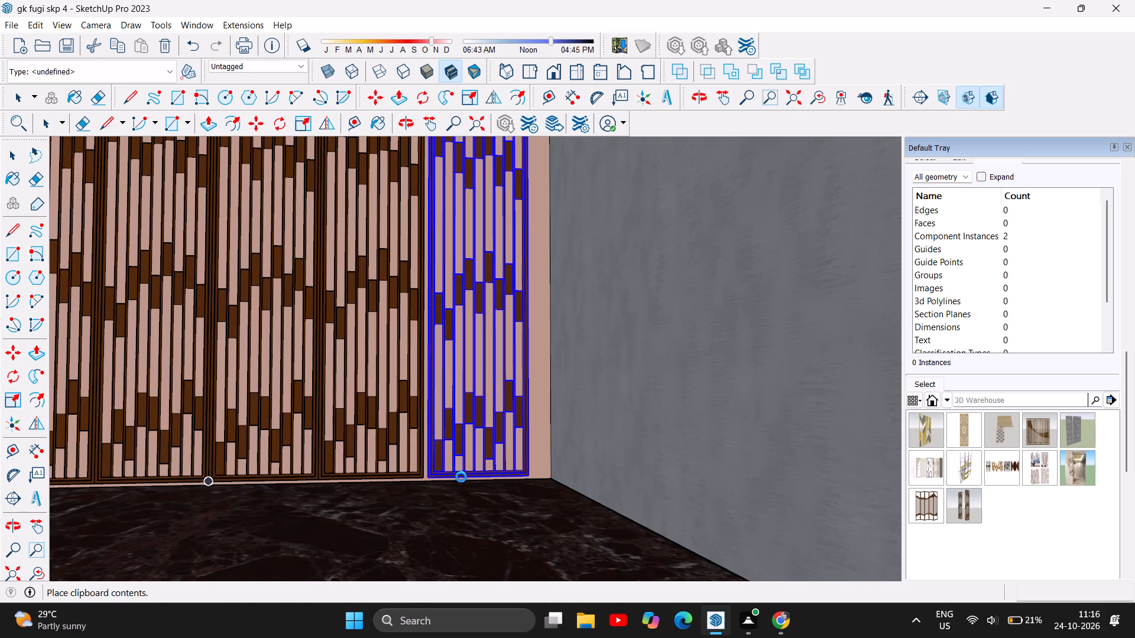
Move the seventh panel about 1 9/16" towards the sixth so their lower corners meet edge to edge.
scroll(461, 476, up, 10)
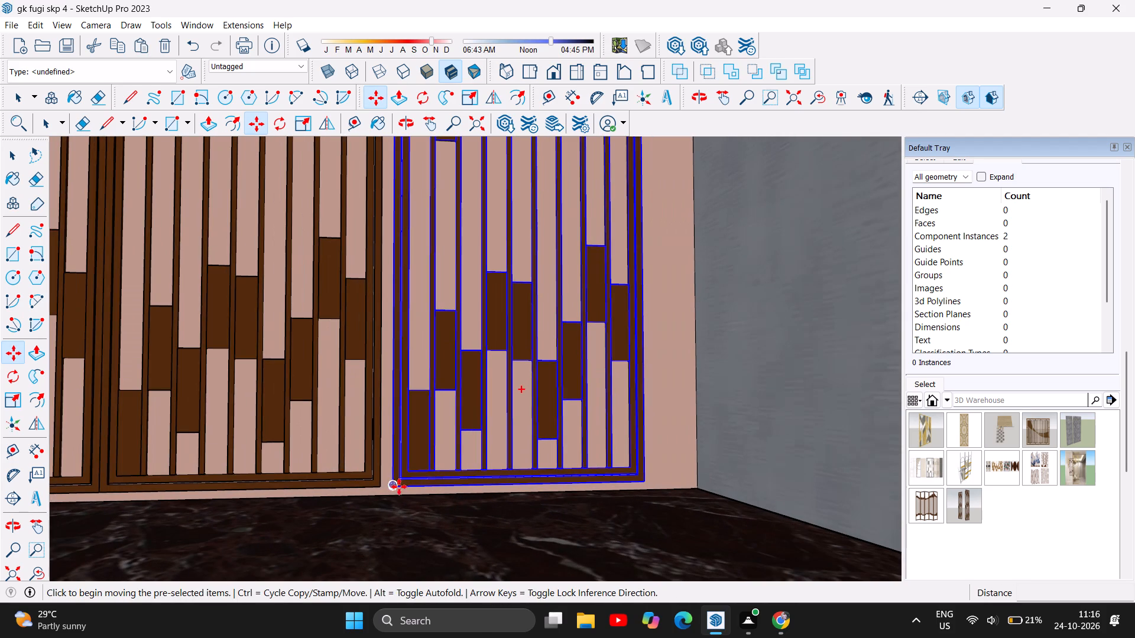
click(391, 486)
click(384, 483)
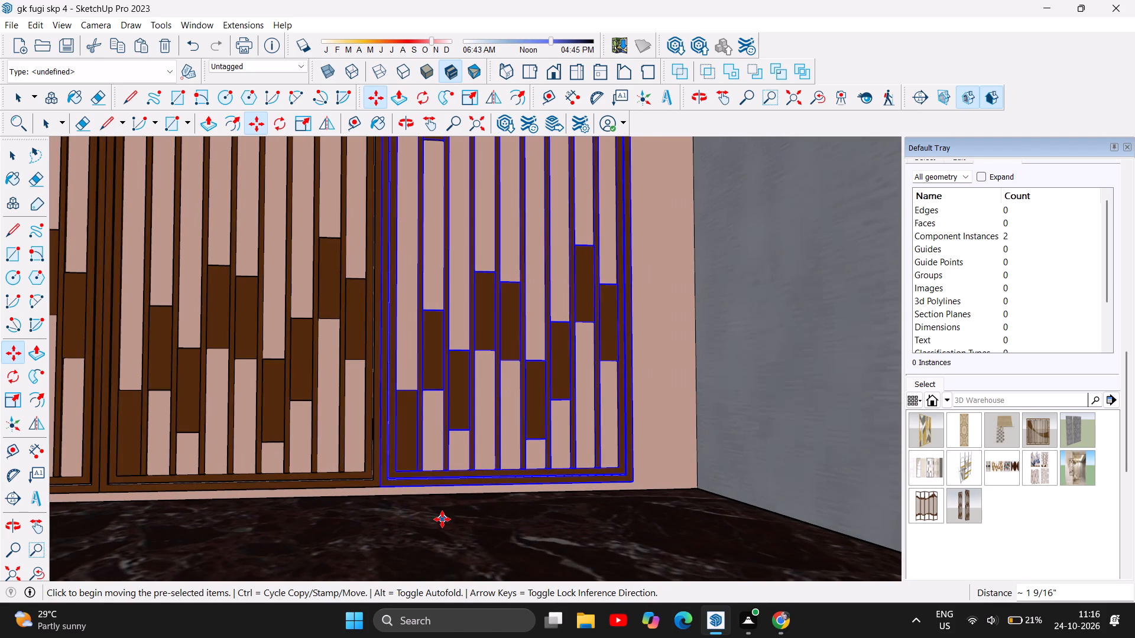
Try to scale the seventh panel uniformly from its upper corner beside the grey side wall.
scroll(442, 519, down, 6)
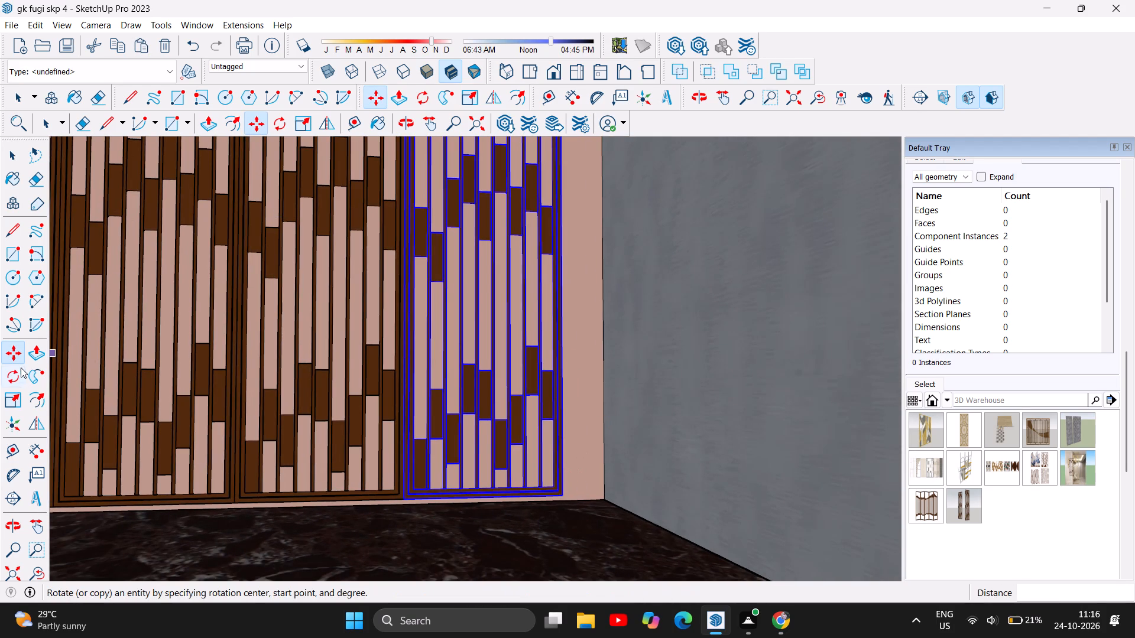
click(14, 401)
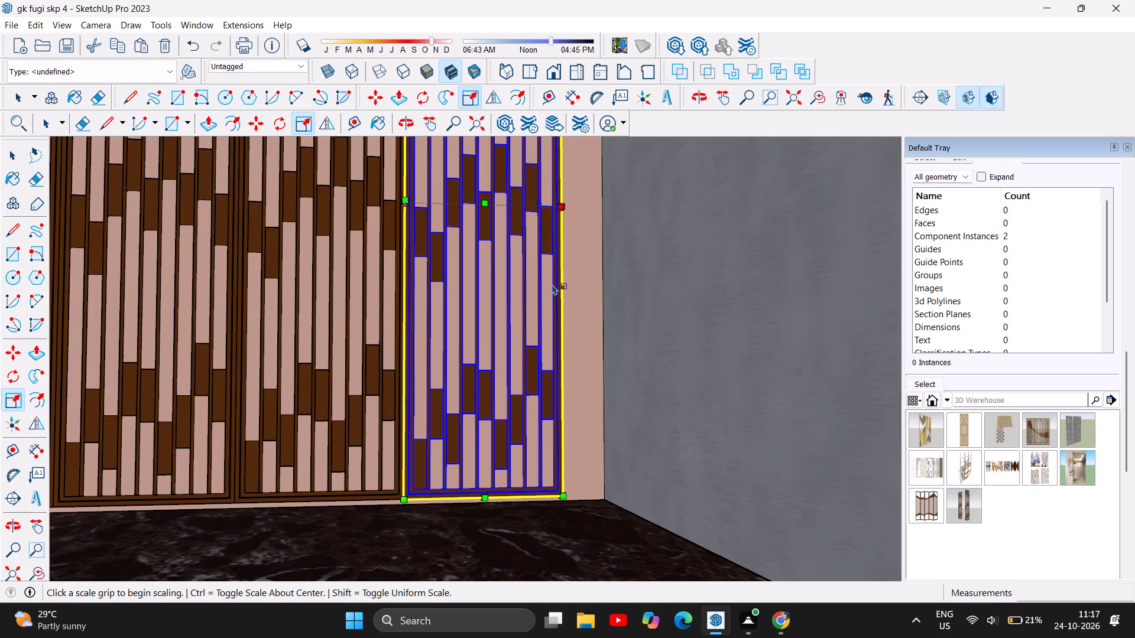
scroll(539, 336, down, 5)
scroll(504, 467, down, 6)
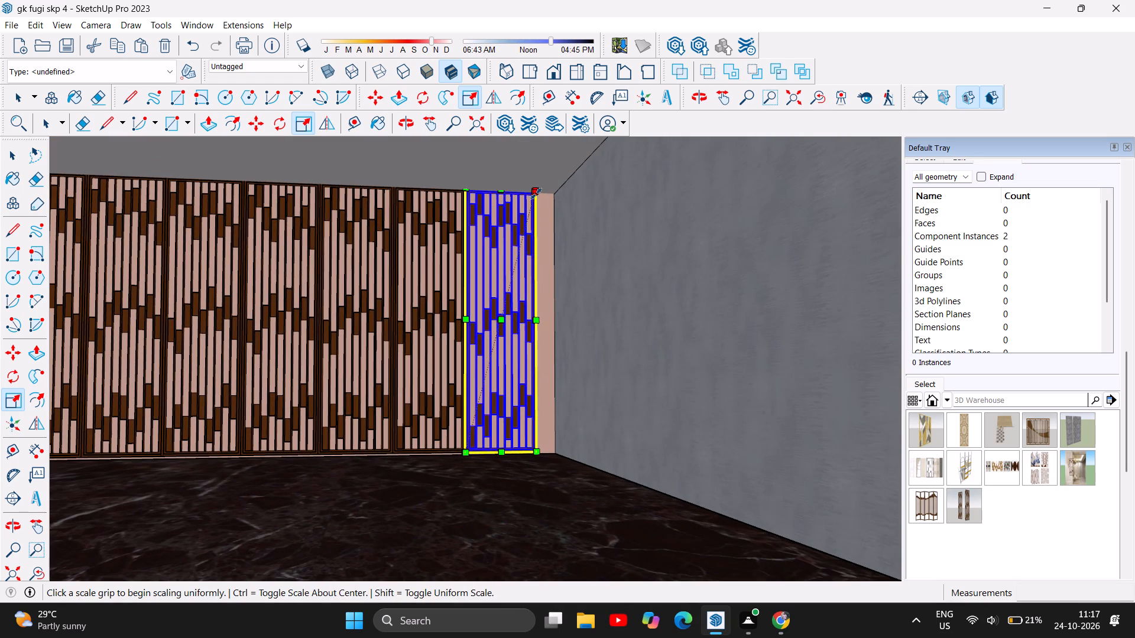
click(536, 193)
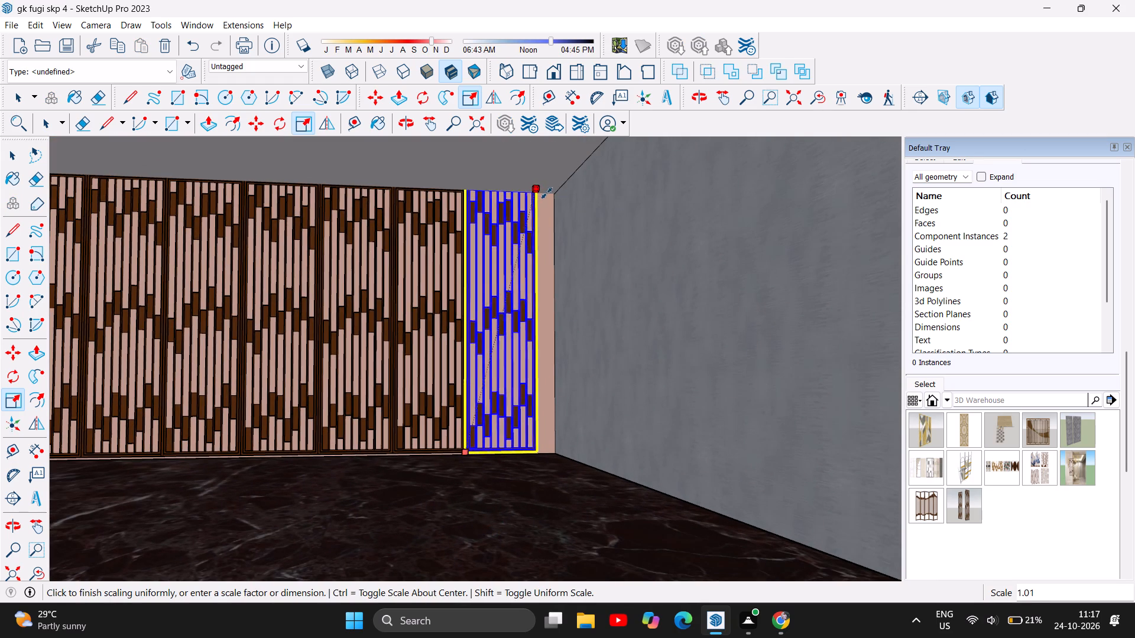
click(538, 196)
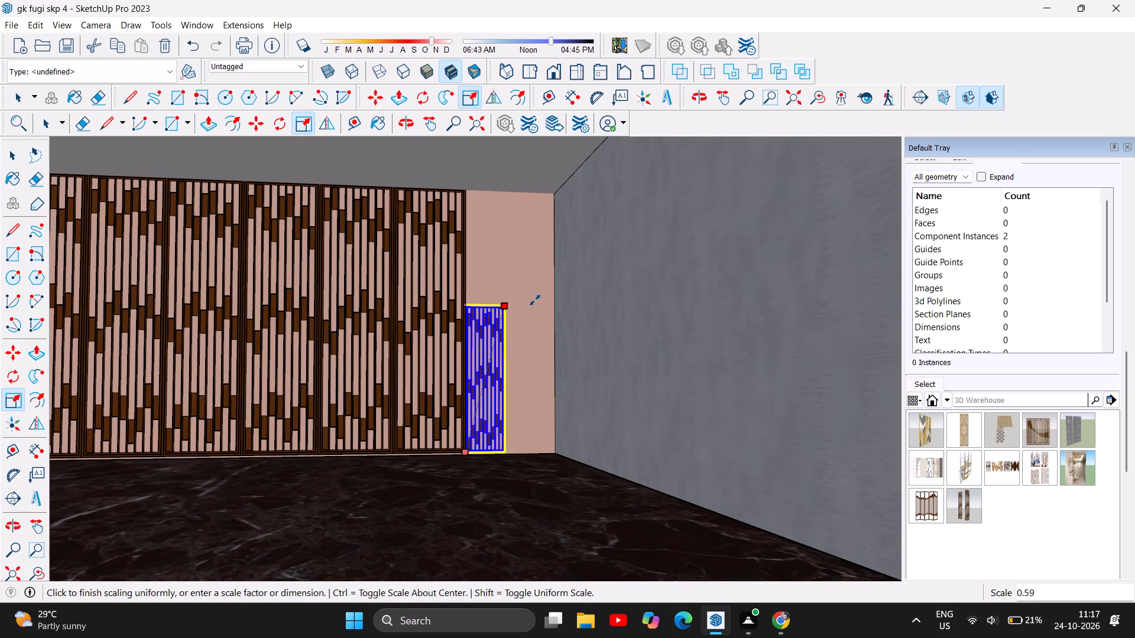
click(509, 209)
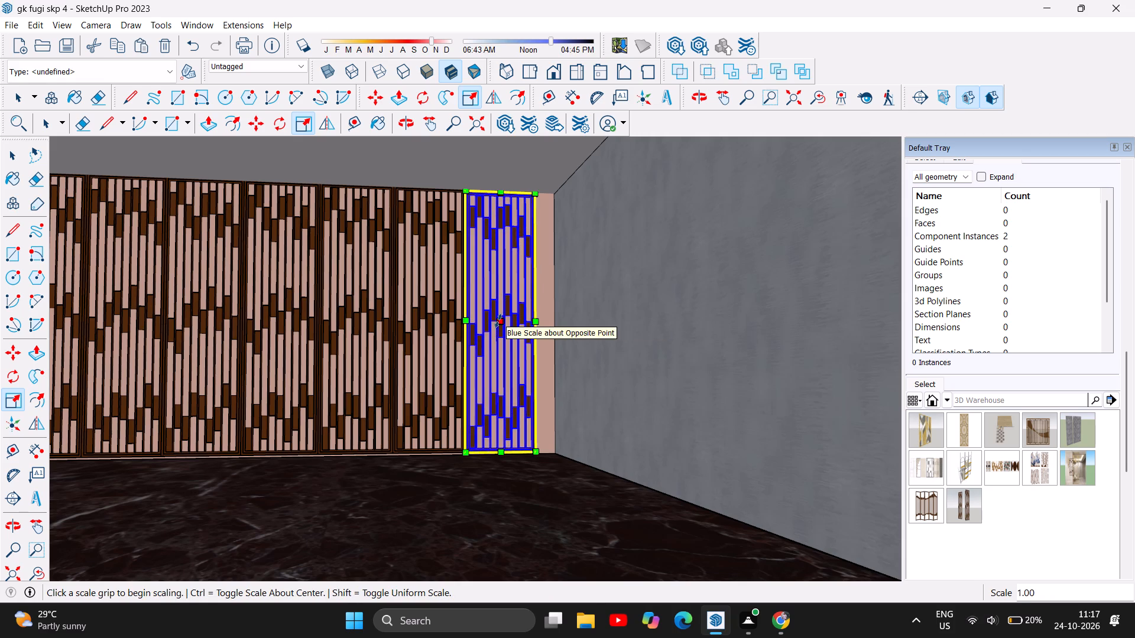
Scale the seventh panel's thickness along the blue direction to about 0.44 from its central grip.
click(498, 321)
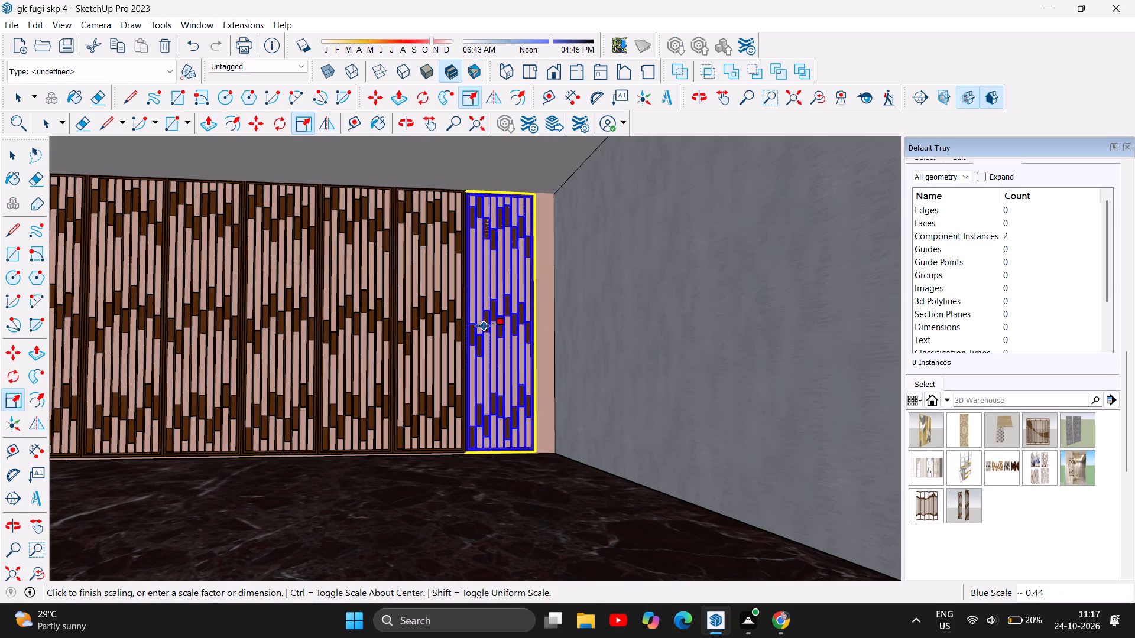
drag(477, 324, 512, 324)
drag(512, 324, 529, 323)
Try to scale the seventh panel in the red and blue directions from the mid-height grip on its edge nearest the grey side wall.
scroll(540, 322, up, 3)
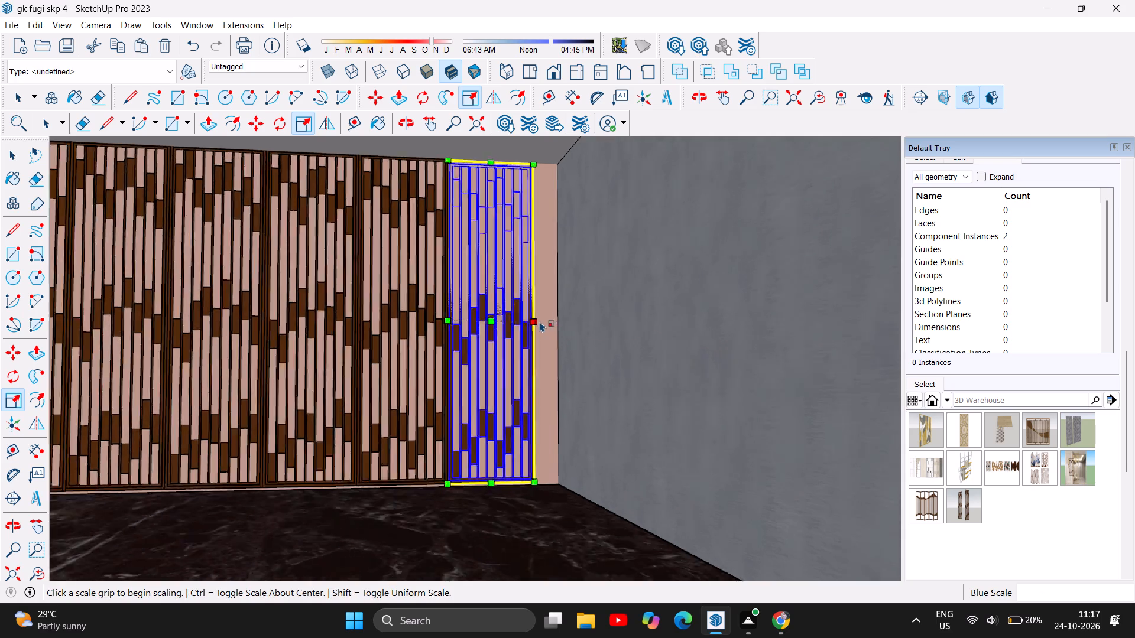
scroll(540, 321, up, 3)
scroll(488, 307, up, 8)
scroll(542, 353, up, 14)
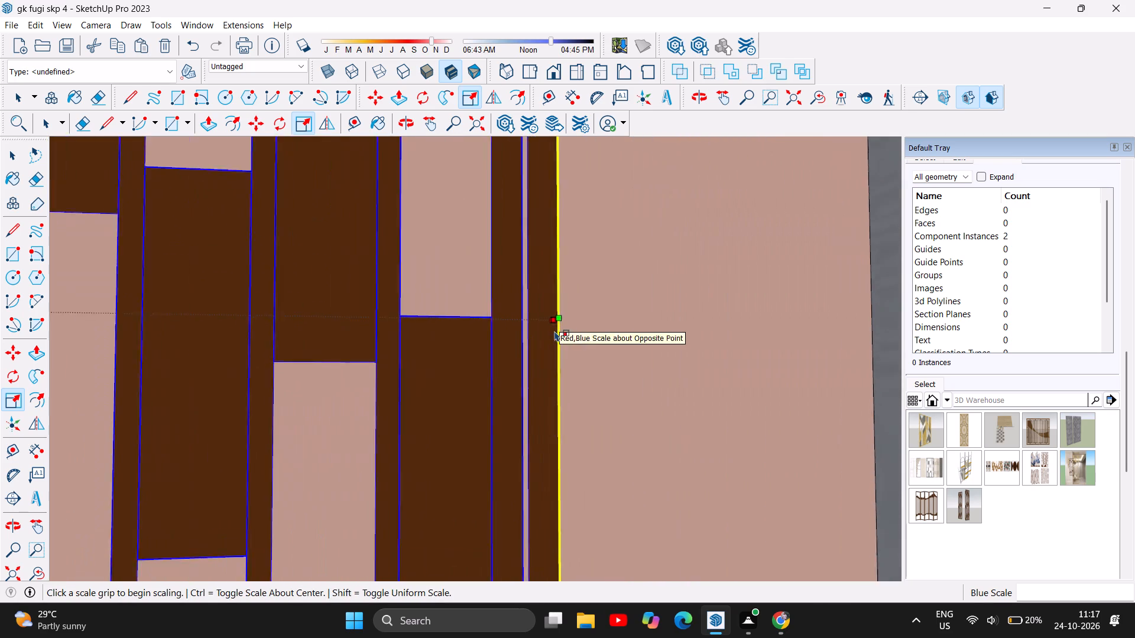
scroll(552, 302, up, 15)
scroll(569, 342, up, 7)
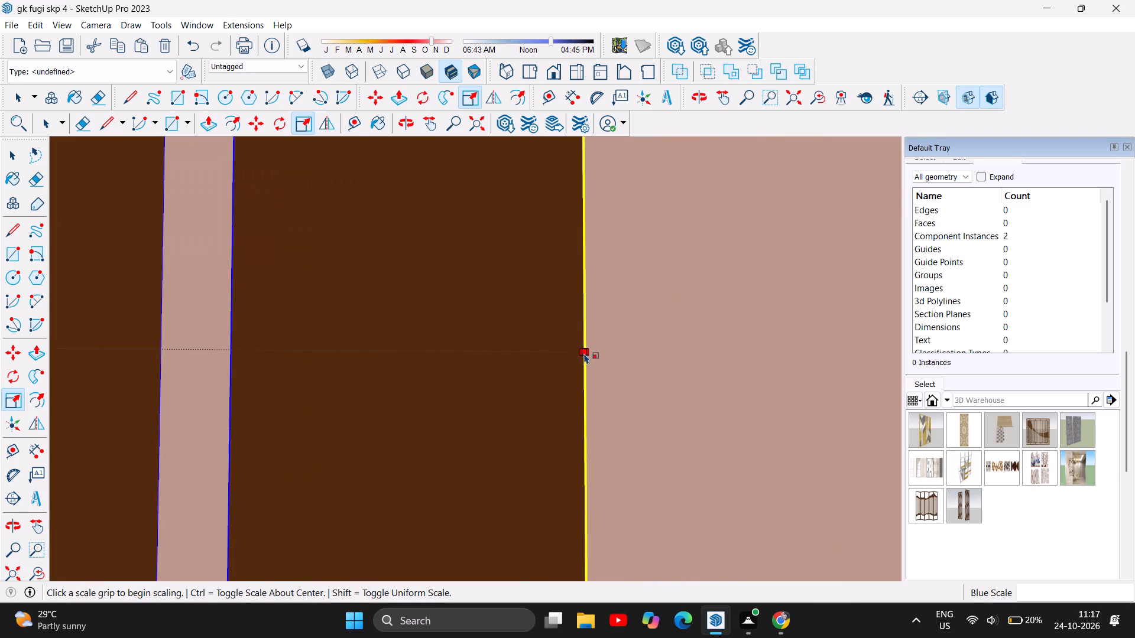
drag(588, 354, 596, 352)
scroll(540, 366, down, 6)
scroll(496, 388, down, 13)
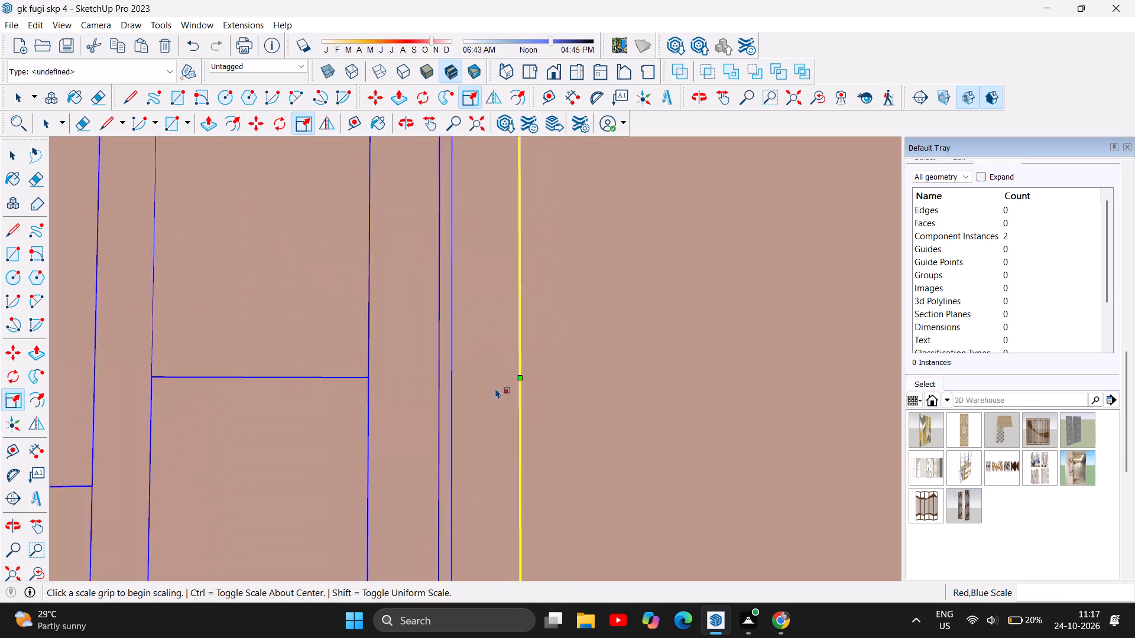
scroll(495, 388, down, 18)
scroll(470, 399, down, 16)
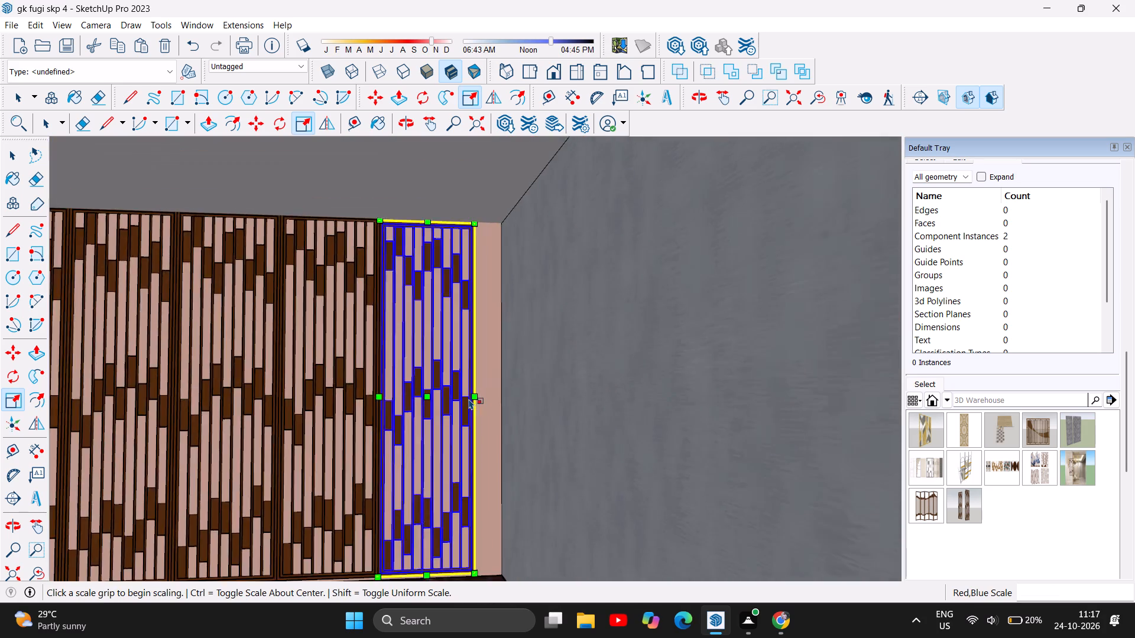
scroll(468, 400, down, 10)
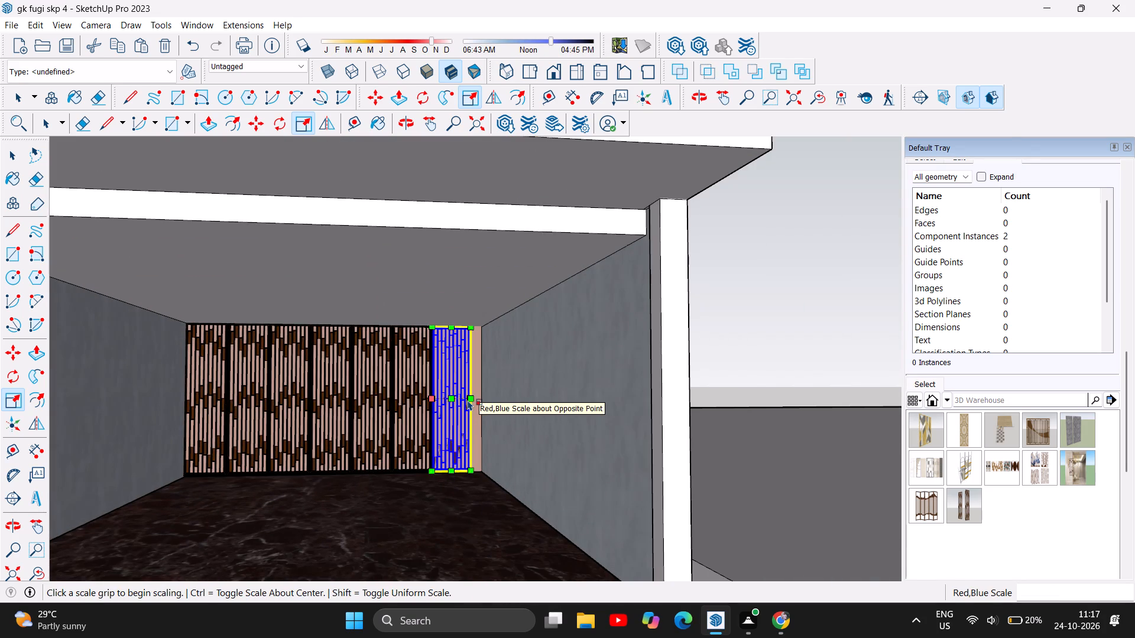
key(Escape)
Delete the seventh and fourth slatted panels from the row on the back wall.
scroll(474, 416, down, 1)
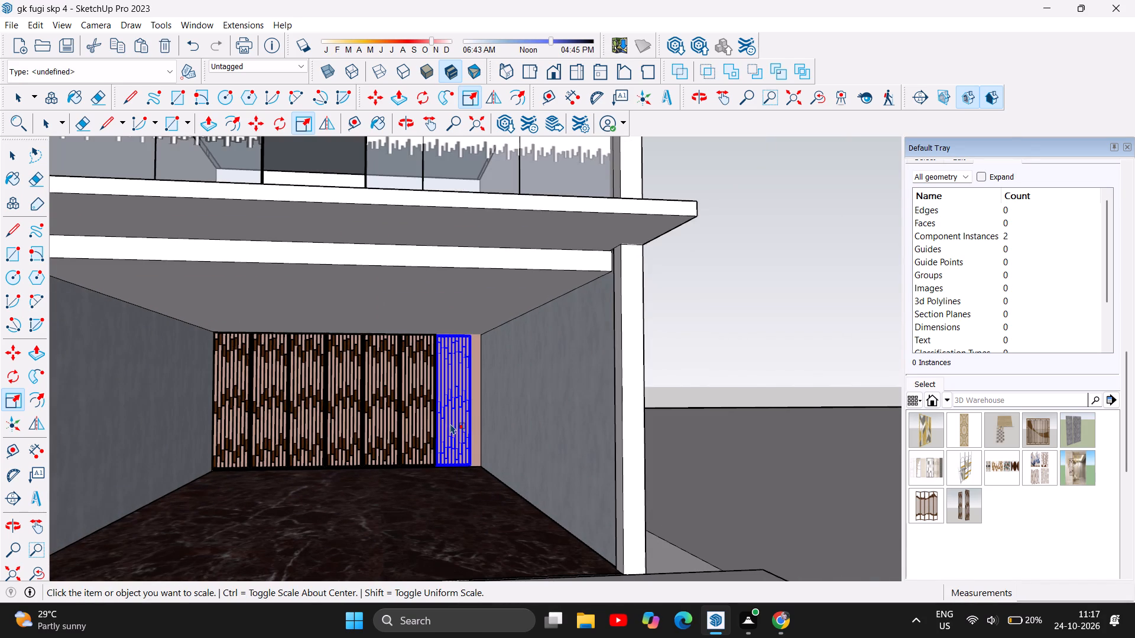
key(Delete)
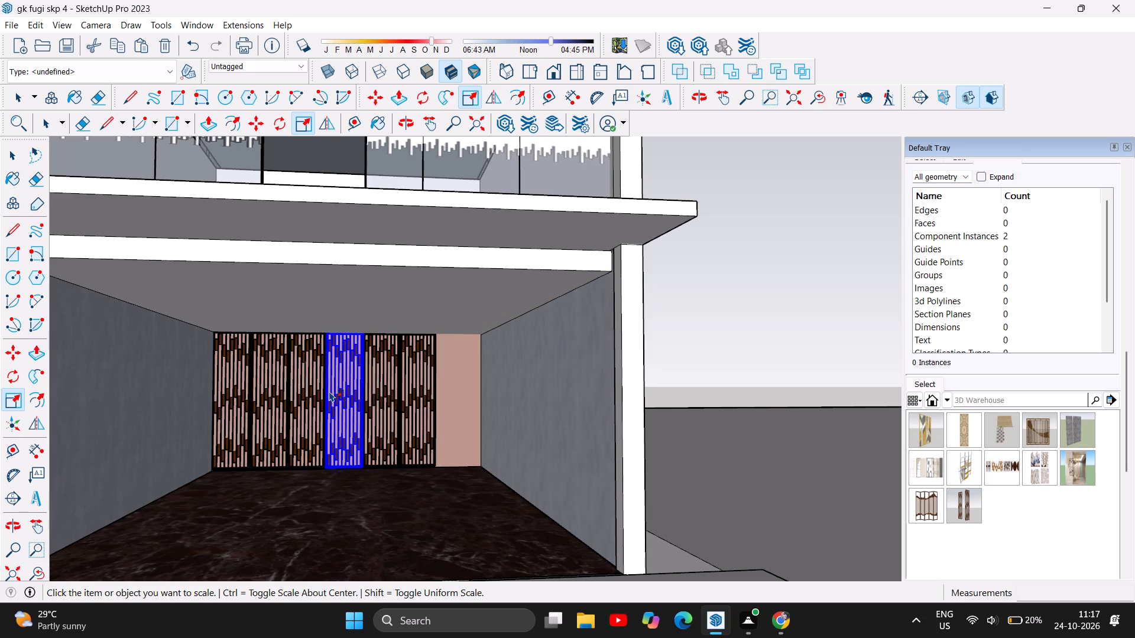
click(329, 391)
key(Delete)
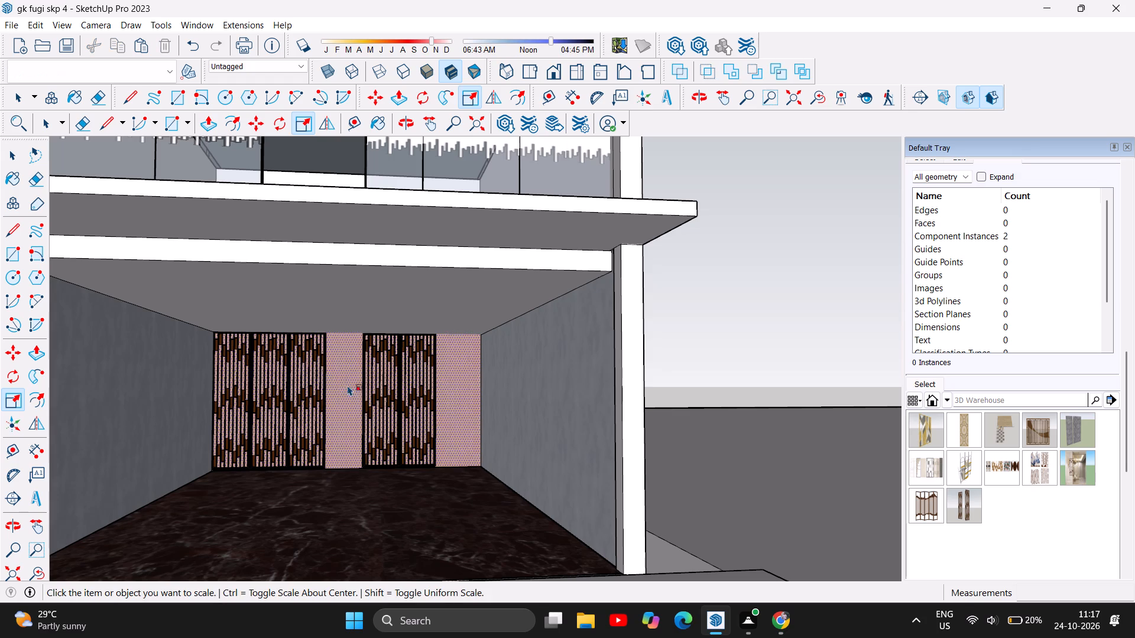
Move the fifth panel about 6' 1 1/16" along the back wall, past the sixth panel, to the corner with the grey side wall.
scroll(399, 399, up, 3)
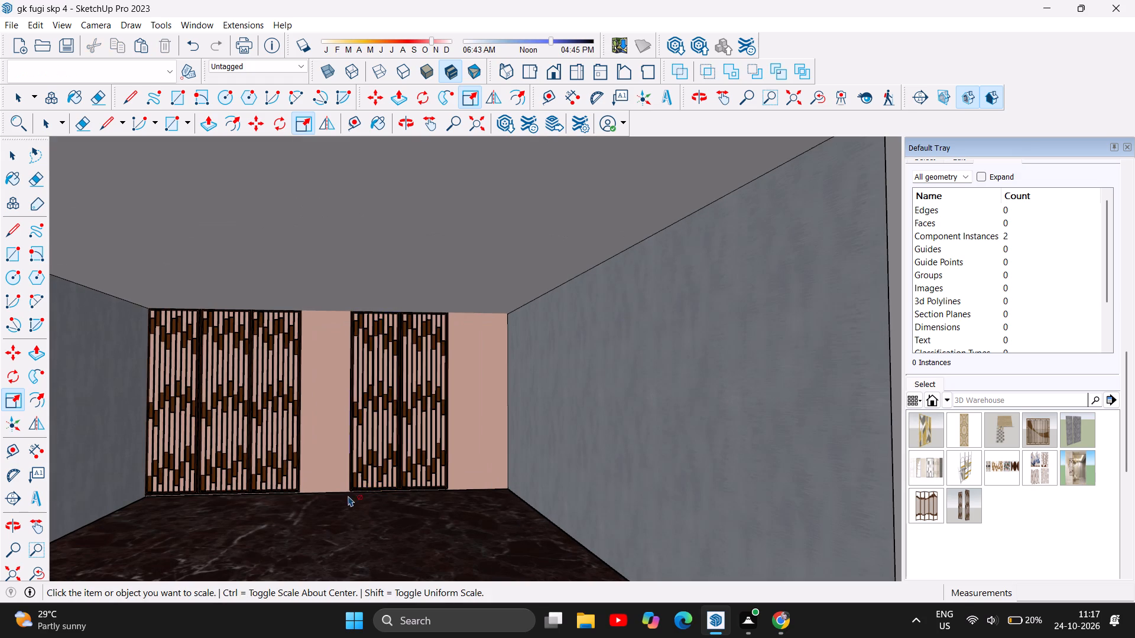
click(354, 481)
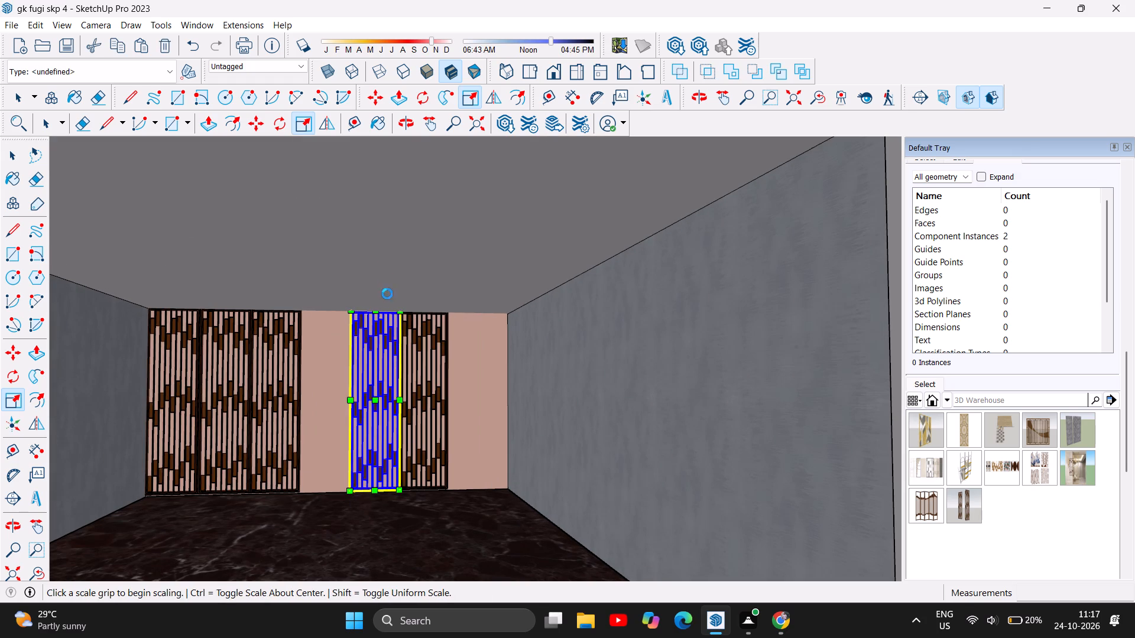
click(378, 100)
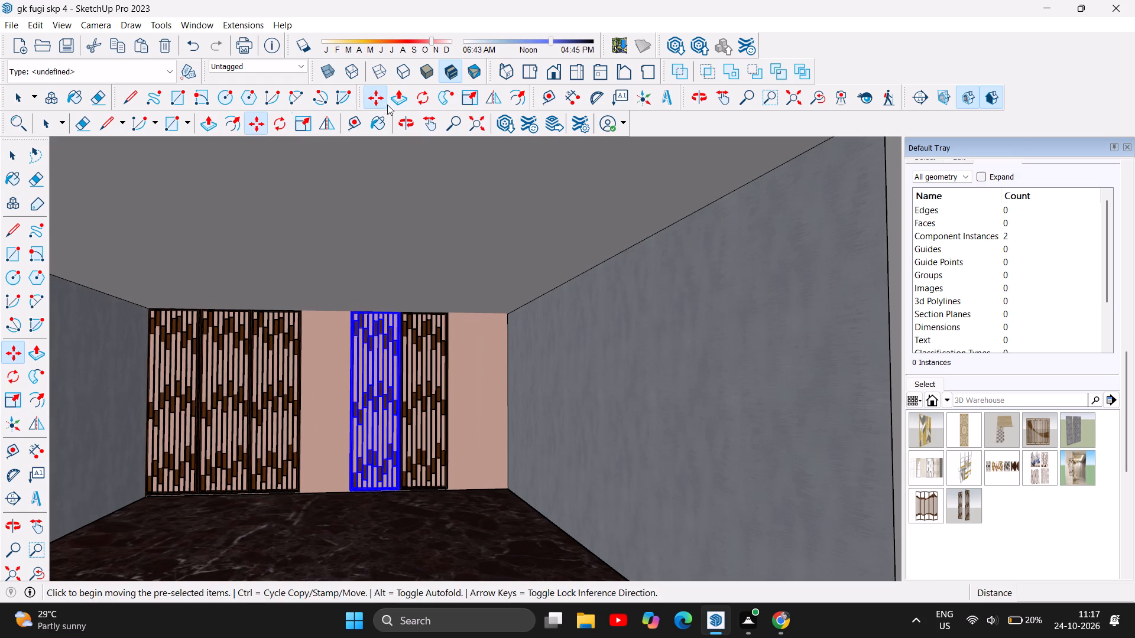
click(351, 490)
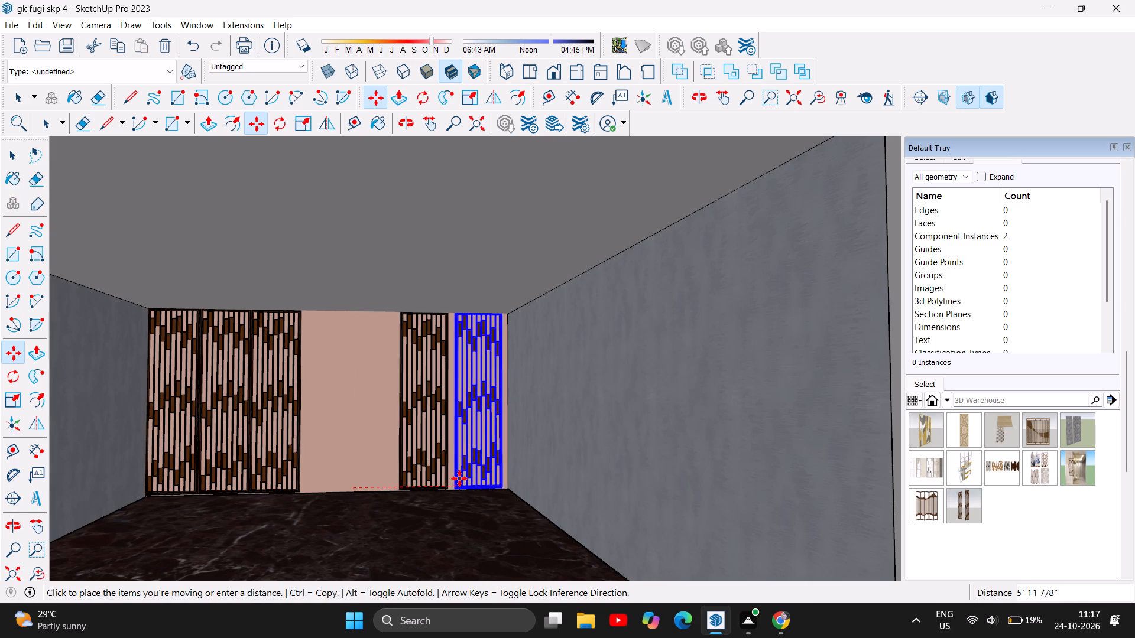
double_click(461, 479)
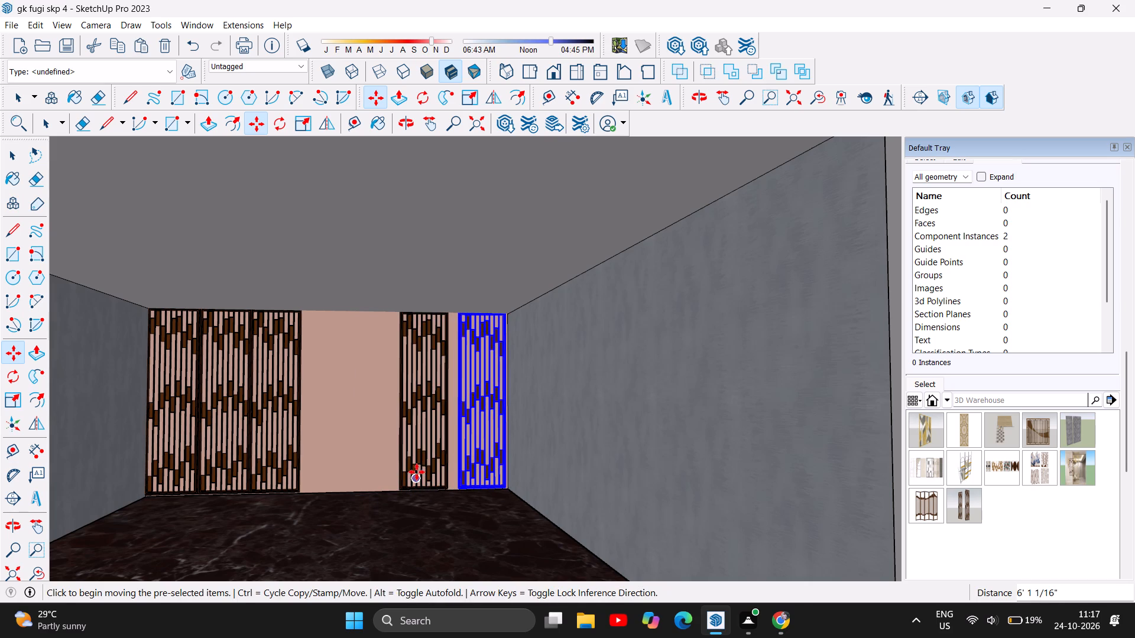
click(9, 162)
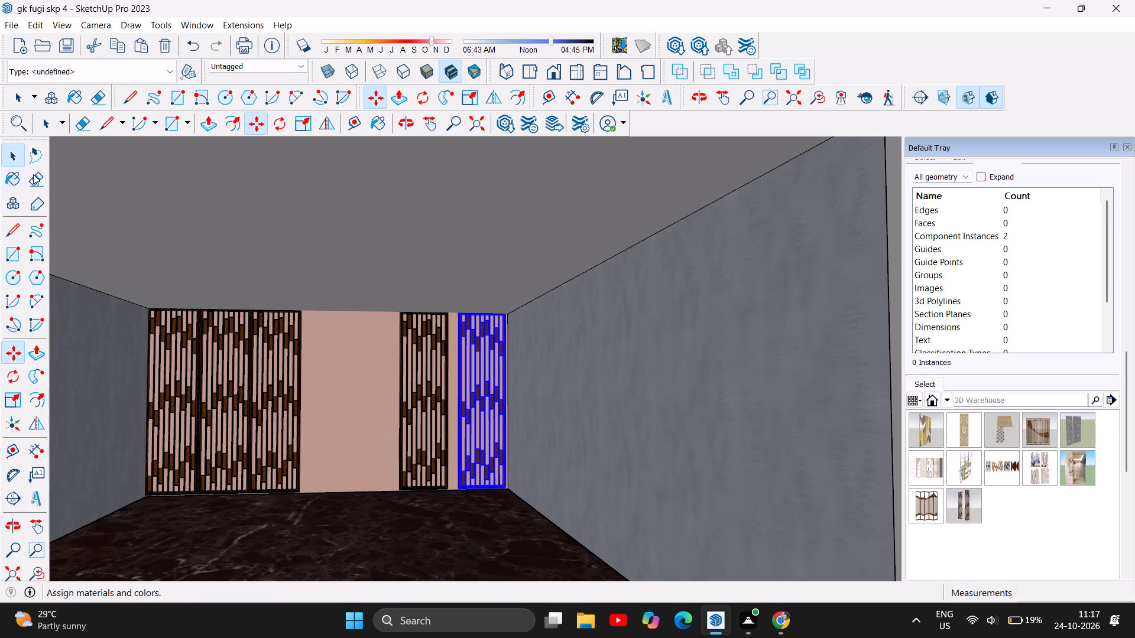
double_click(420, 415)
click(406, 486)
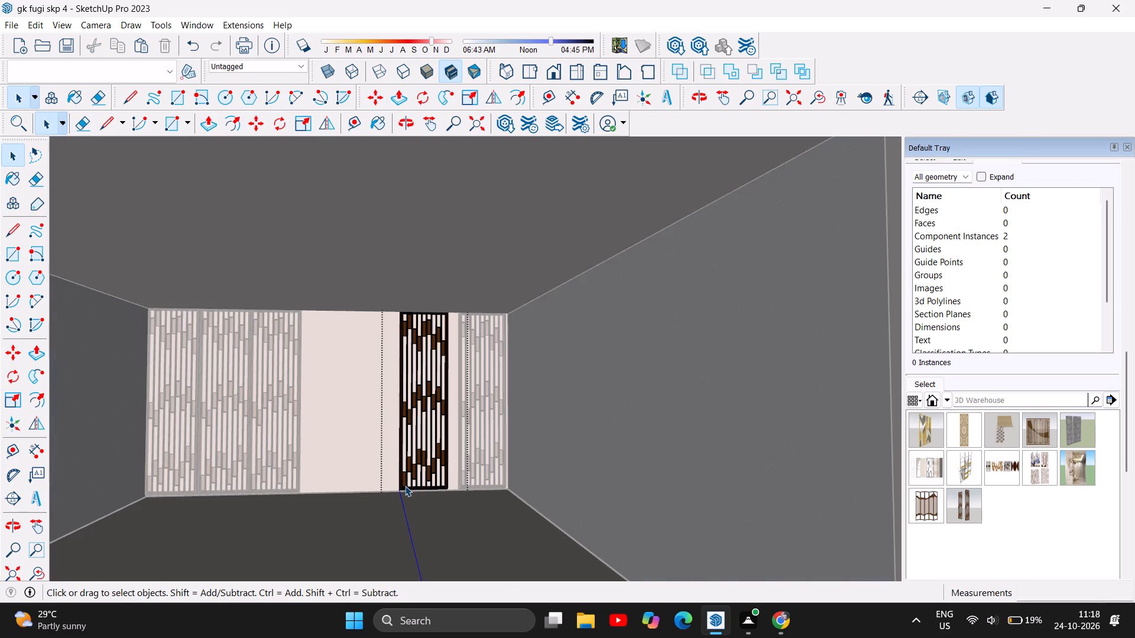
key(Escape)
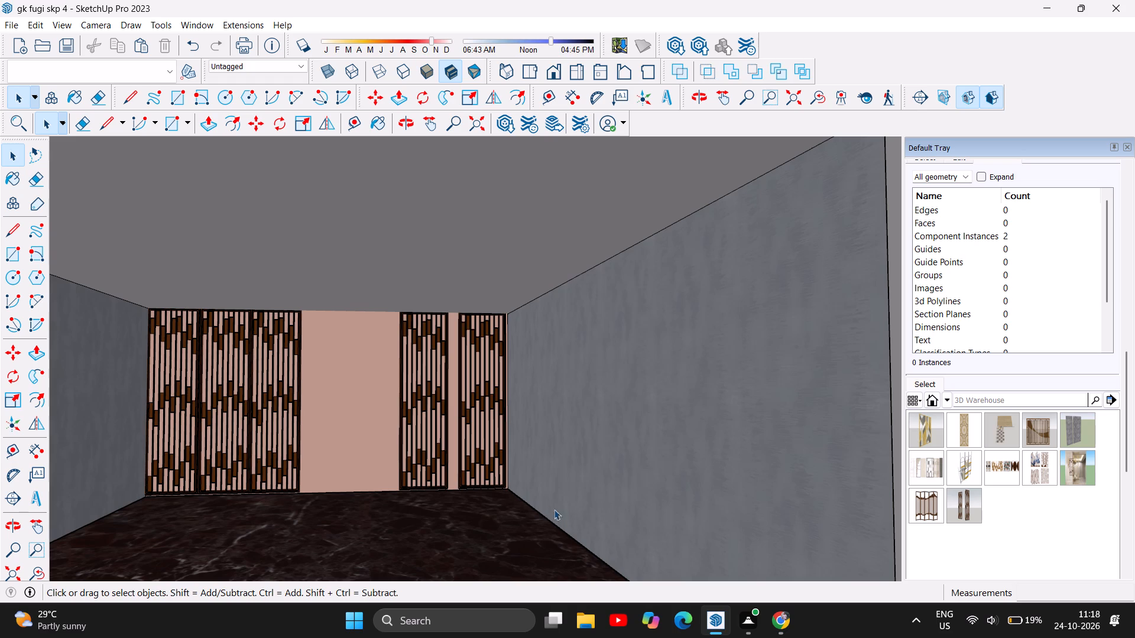
Delete the third slatted panel, the one bordering the open middle of the back wall.
click(296, 435)
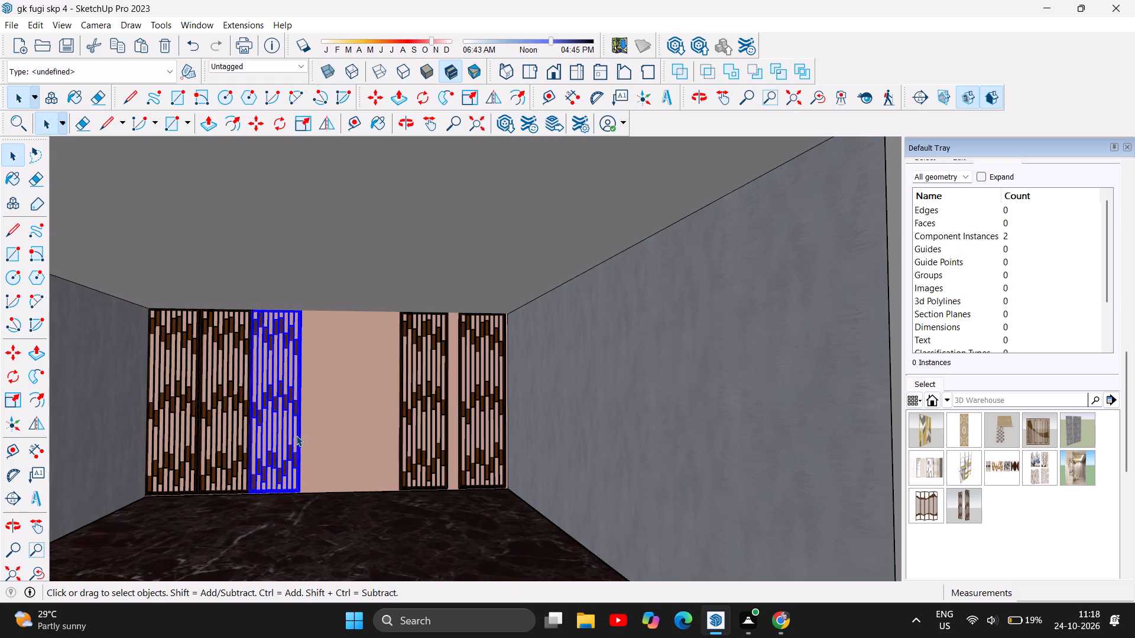
key(Delete)
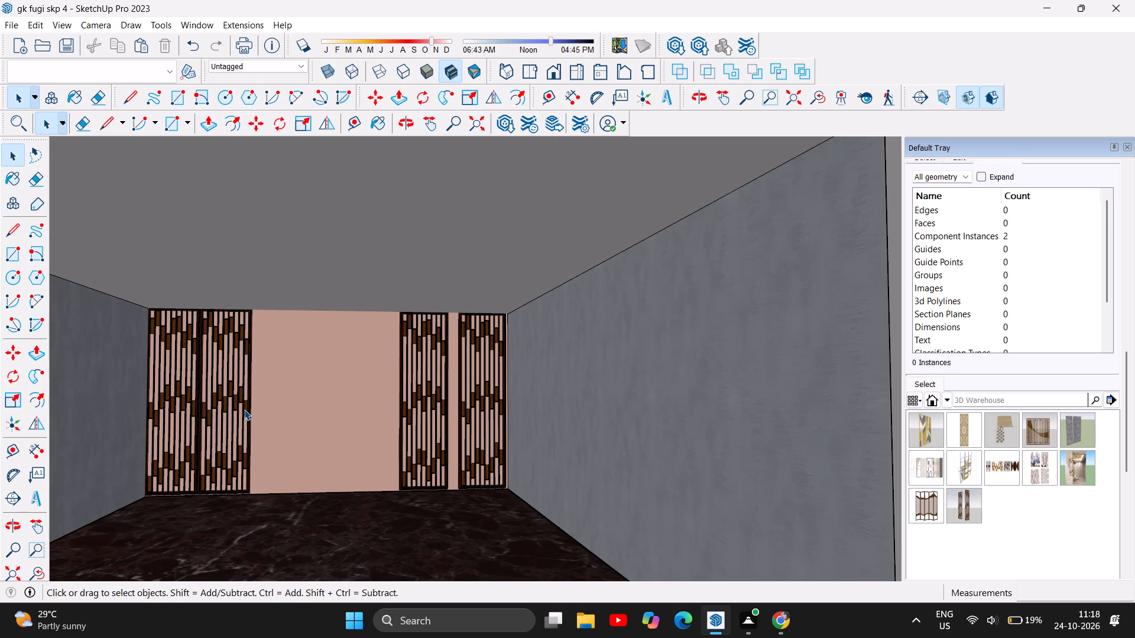
Move the second panel about 9 15/16" along the red axis, away from the first panel.
click(230, 410)
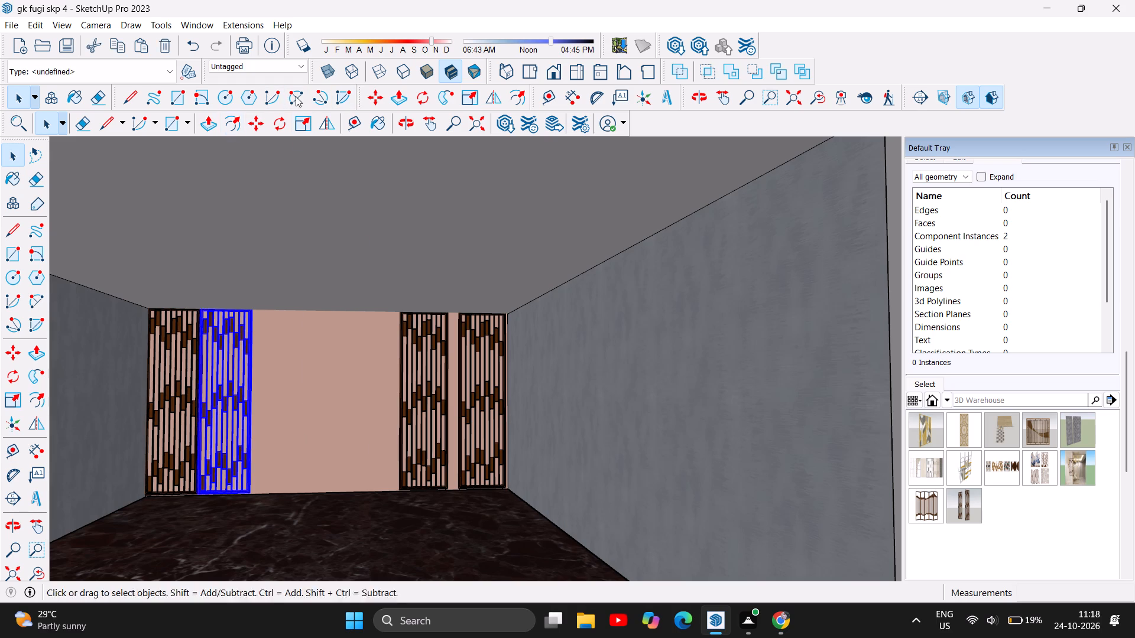
click(375, 95)
scroll(181, 509, up, 2)
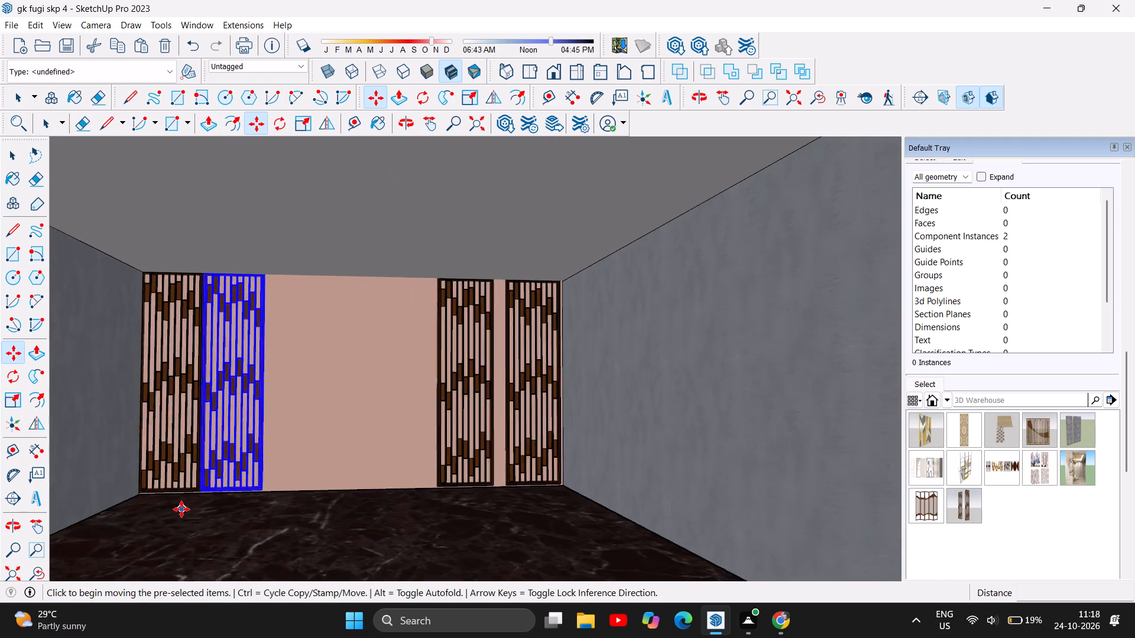
scroll(181, 509, up, 5)
click(209, 481)
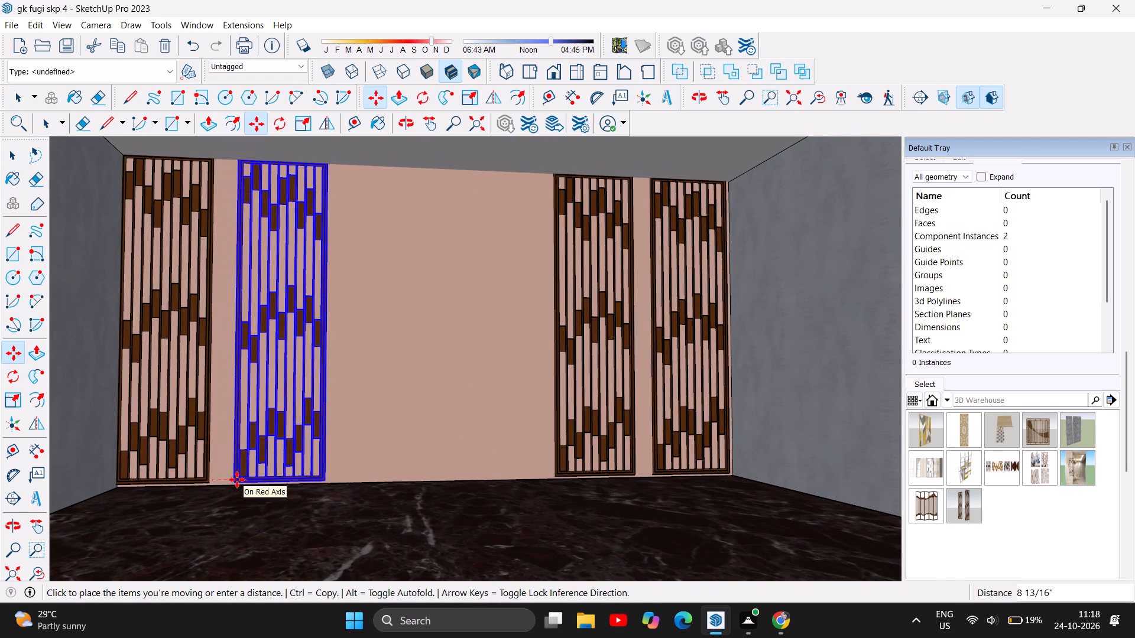
double_click(240, 481)
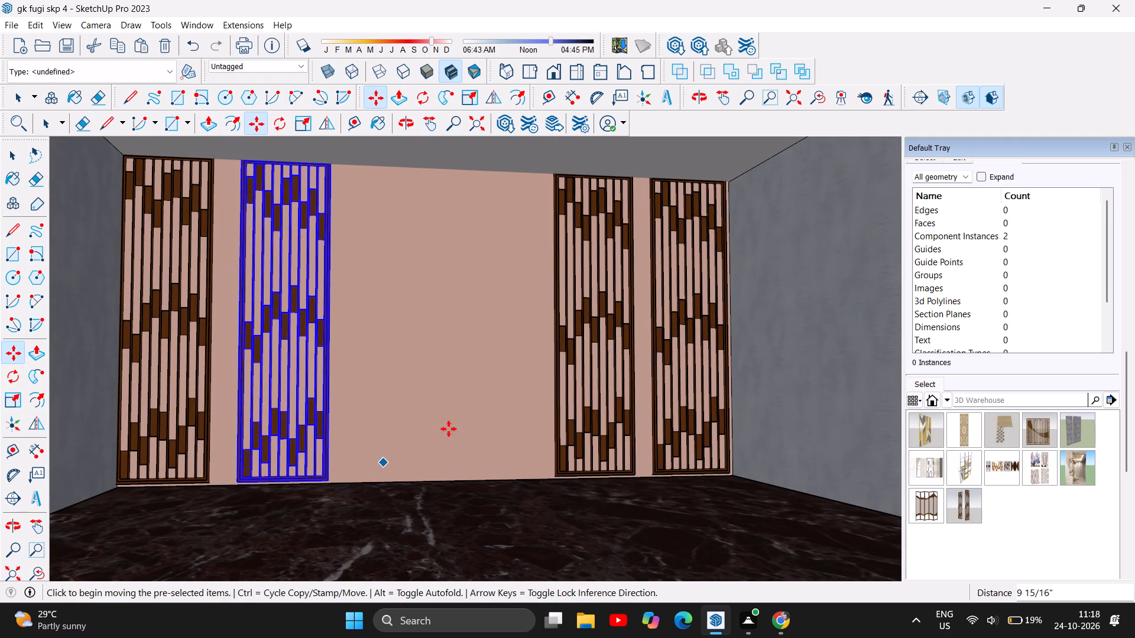
Move the second panel about 6 3/8" back towards the first panel.
click(554, 475)
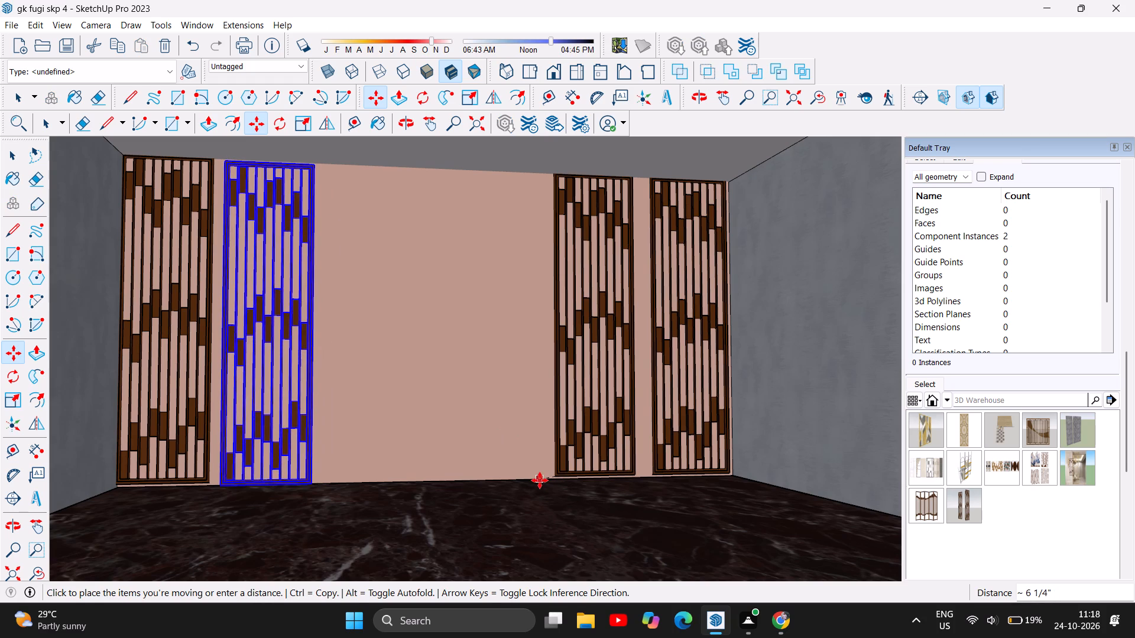
click(539, 474)
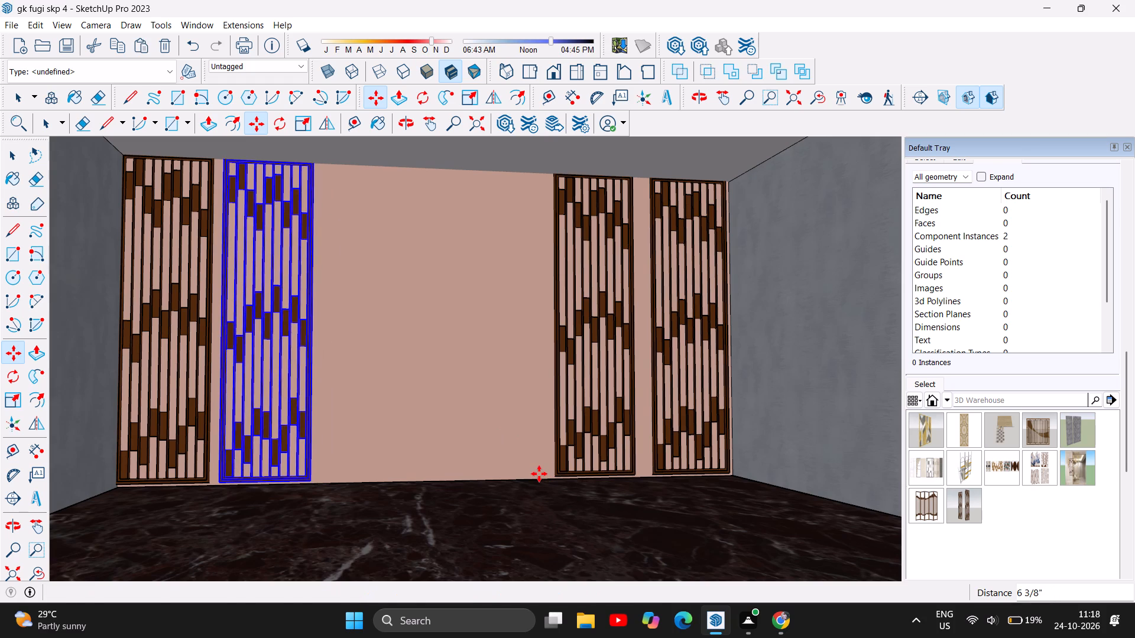
key(Escape)
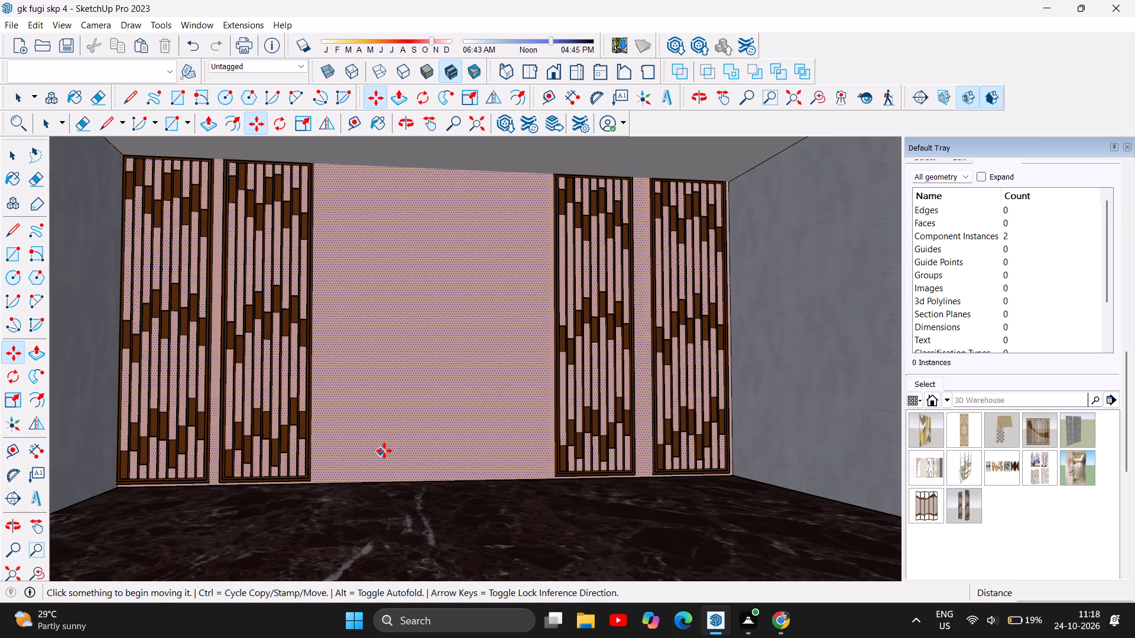
Move the sixth panel slightly along the back wall towards the panel at the grey side wall's corner.
scroll(396, 443, down, 6)
scroll(576, 402, up, 7)
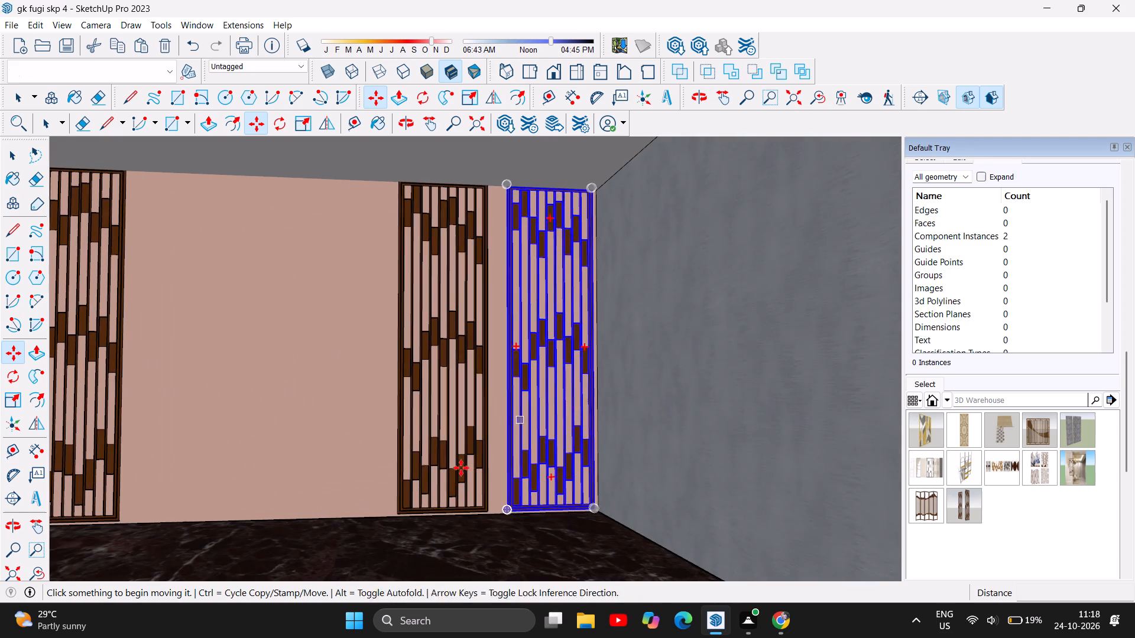
click(400, 508)
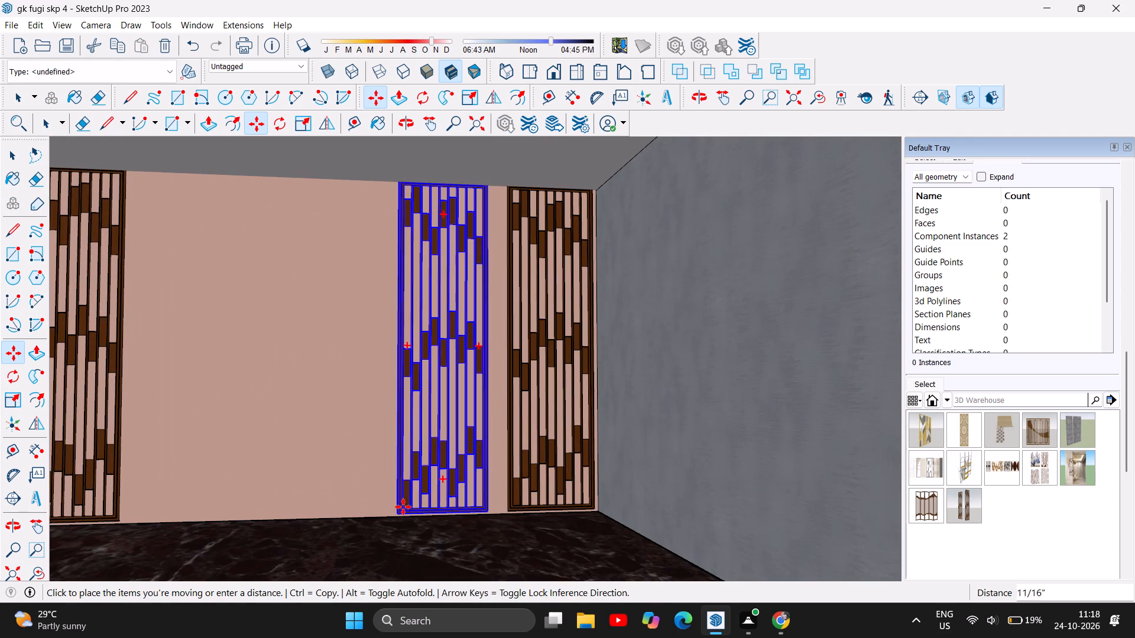
click(407, 506)
Examine the spaced slatted panels on the pink back wall from outside the shop, along with the surrounding buildings and screens.
scroll(352, 502, down, 2)
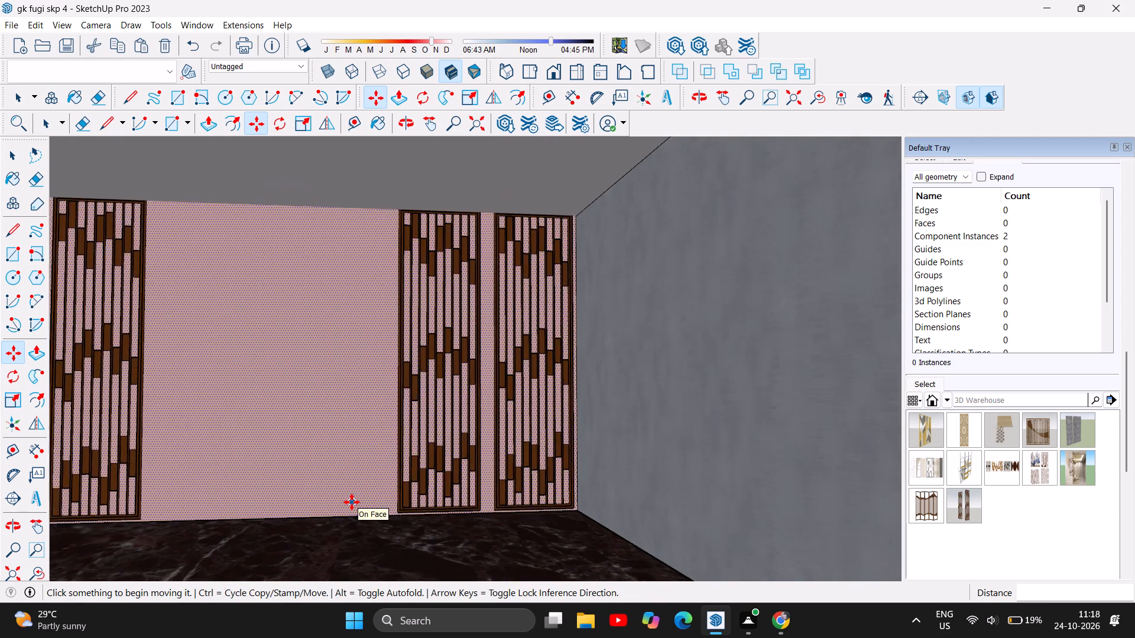
scroll(352, 502, down, 4)
scroll(277, 453, down, 11)
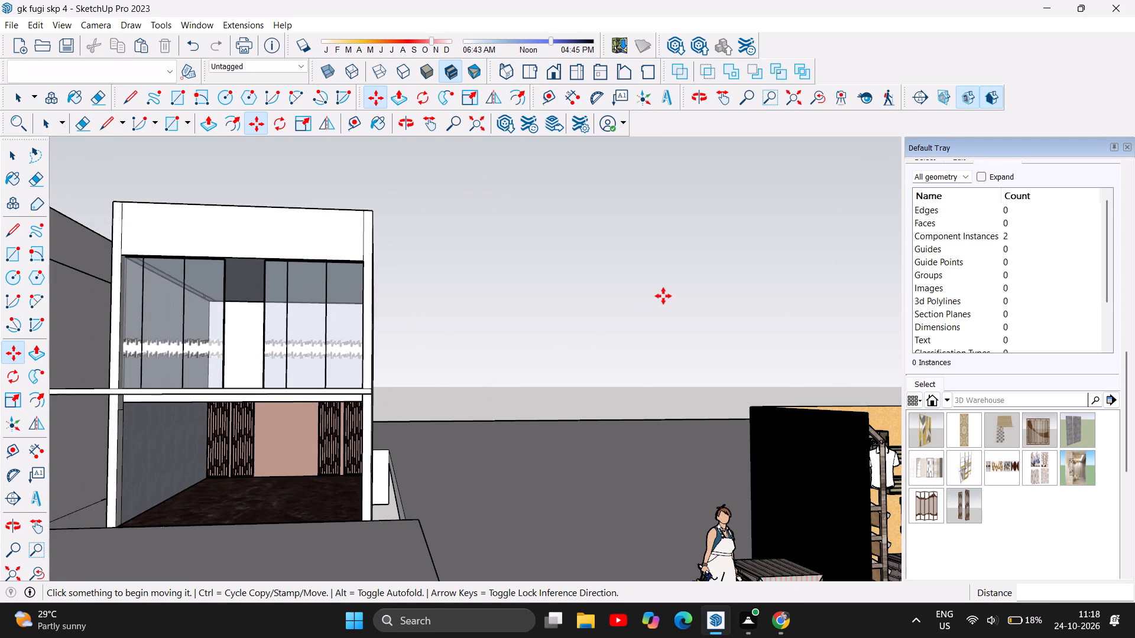
key(Escape)
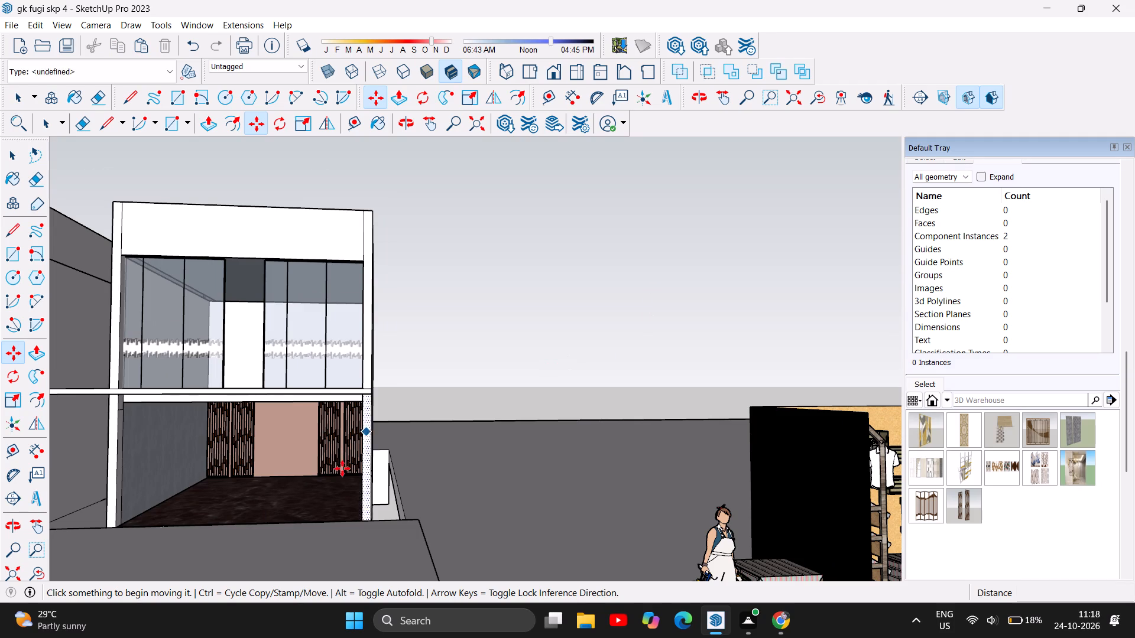
scroll(234, 514, up, 6)
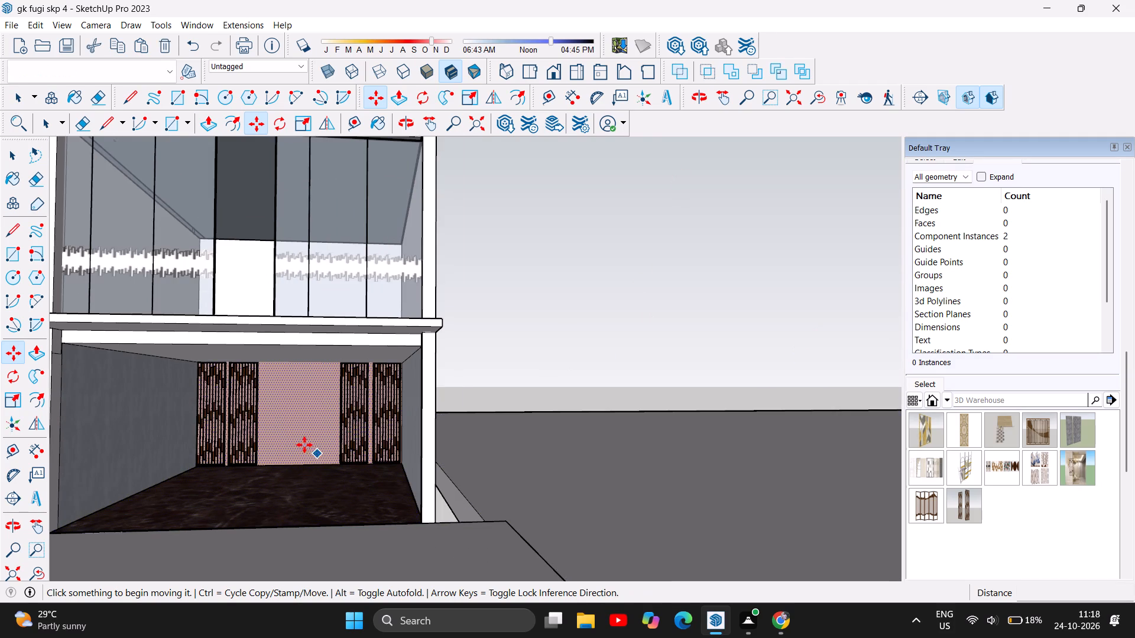
scroll(304, 445, up, 6)
scroll(421, 438, down, 10)
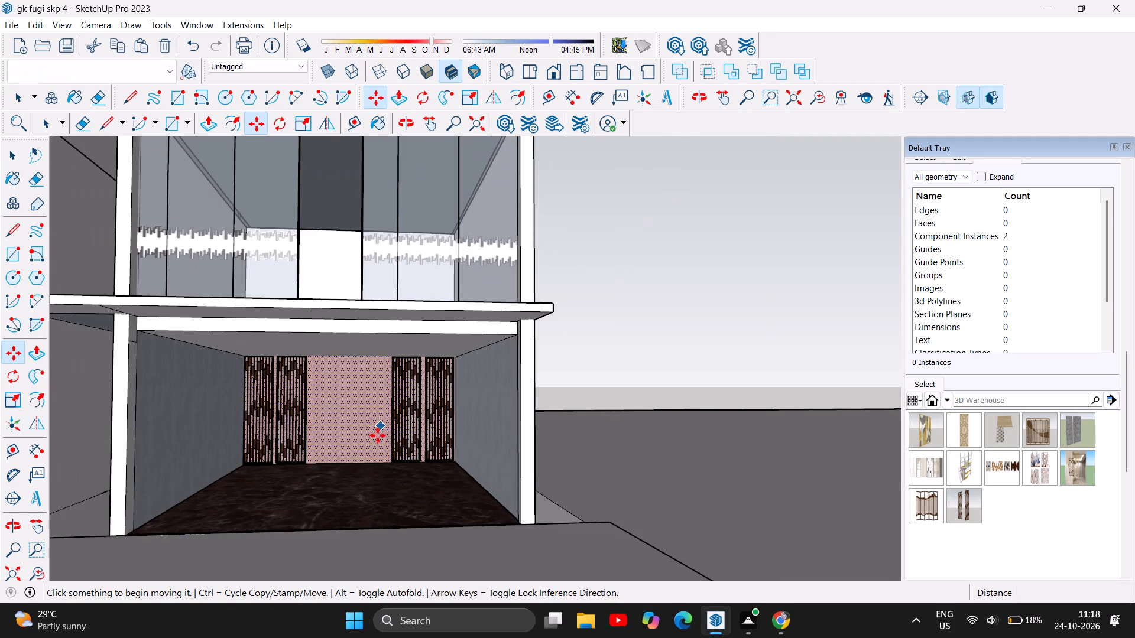
scroll(378, 435, down, 1)
scroll(679, 265, down, 4)
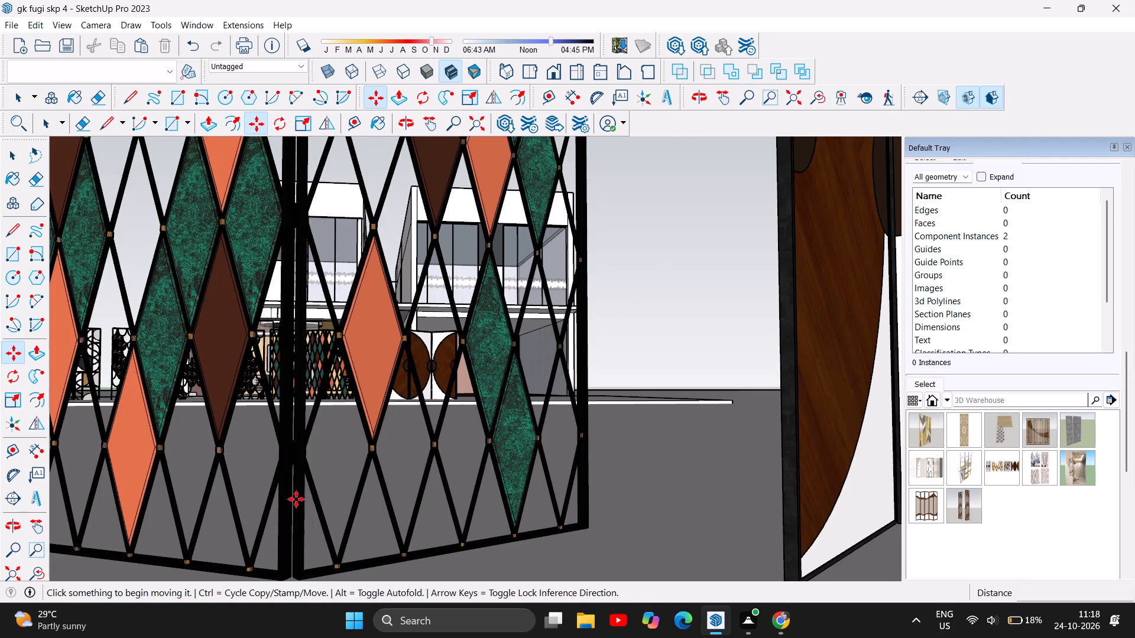
scroll(203, 483, down, 6)
scroll(139, 487, down, 14)
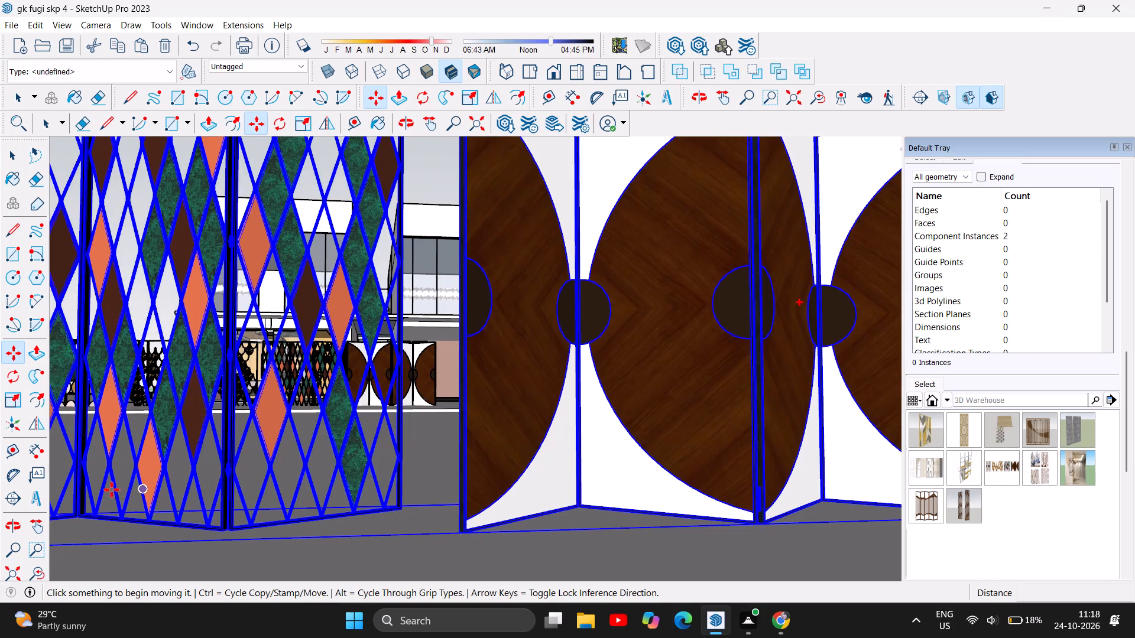
scroll(108, 489, down, 16)
scroll(431, 541, down, 8)
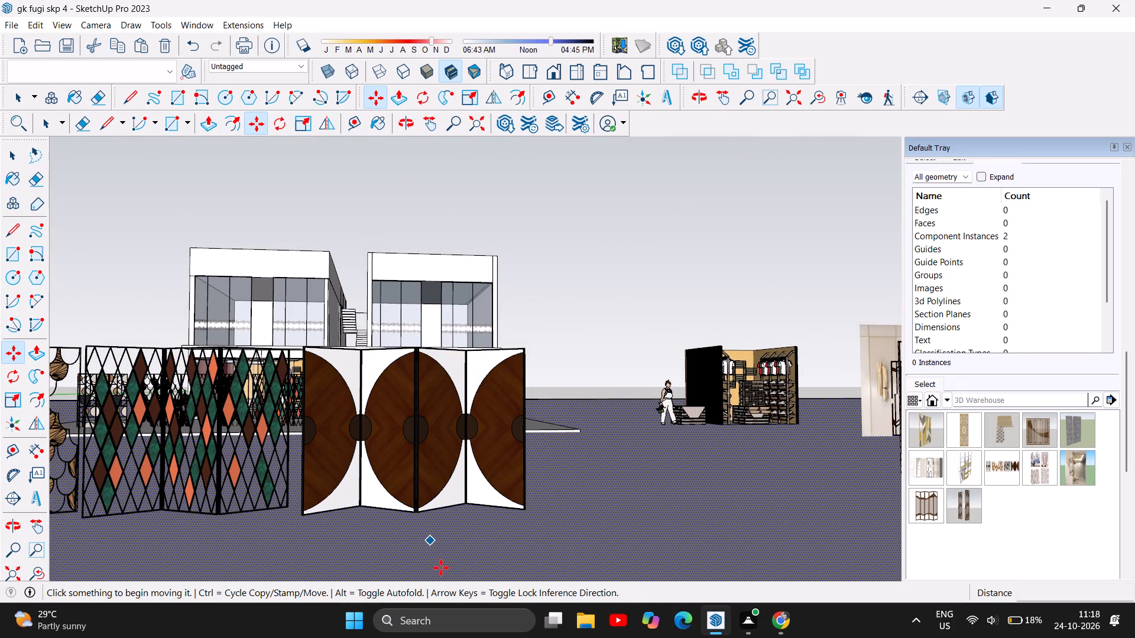
scroll(445, 565, down, 8)
scroll(334, 558, down, 18)
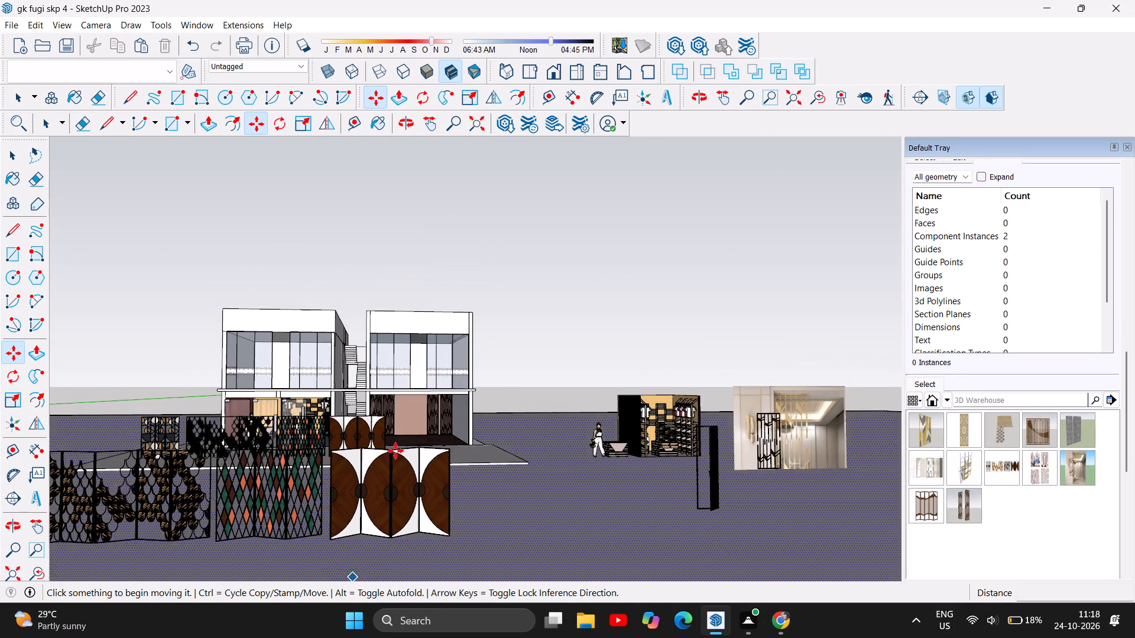
scroll(455, 385, up, 7)
scroll(451, 463, up, 7)
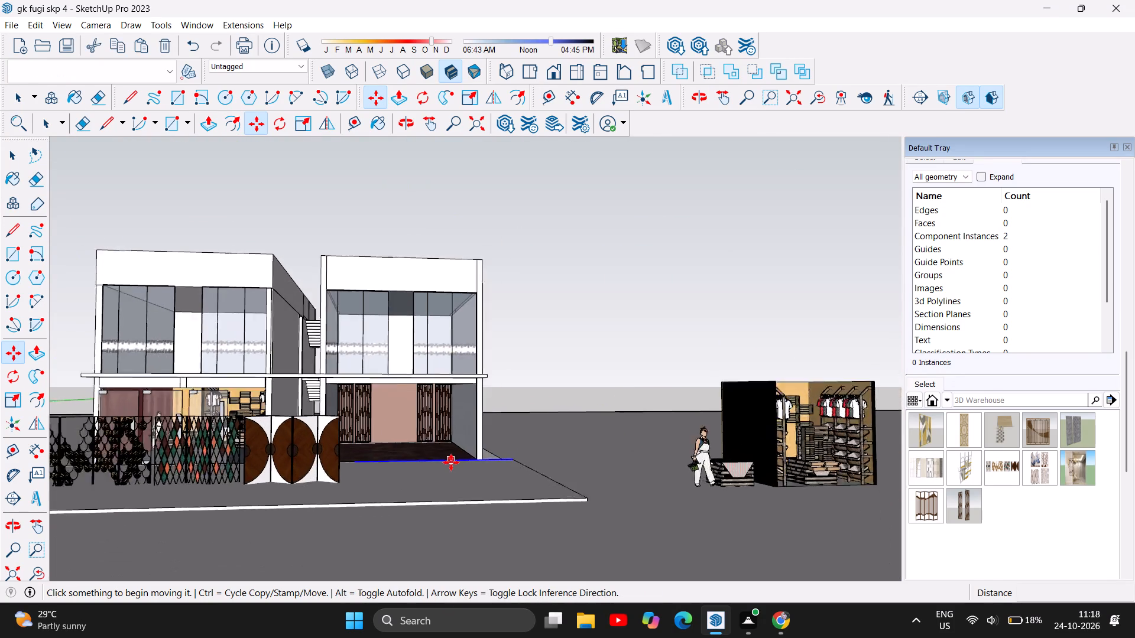
scroll(355, 479, up, 7)
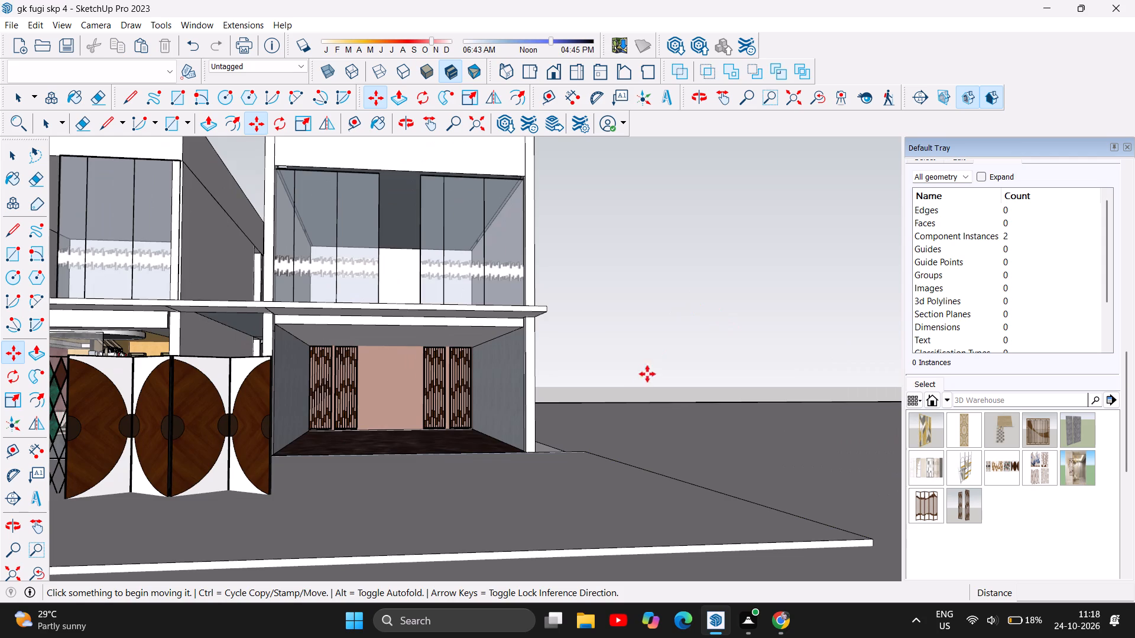
scroll(606, 331, up, 2)
scroll(612, 320, down, 4)
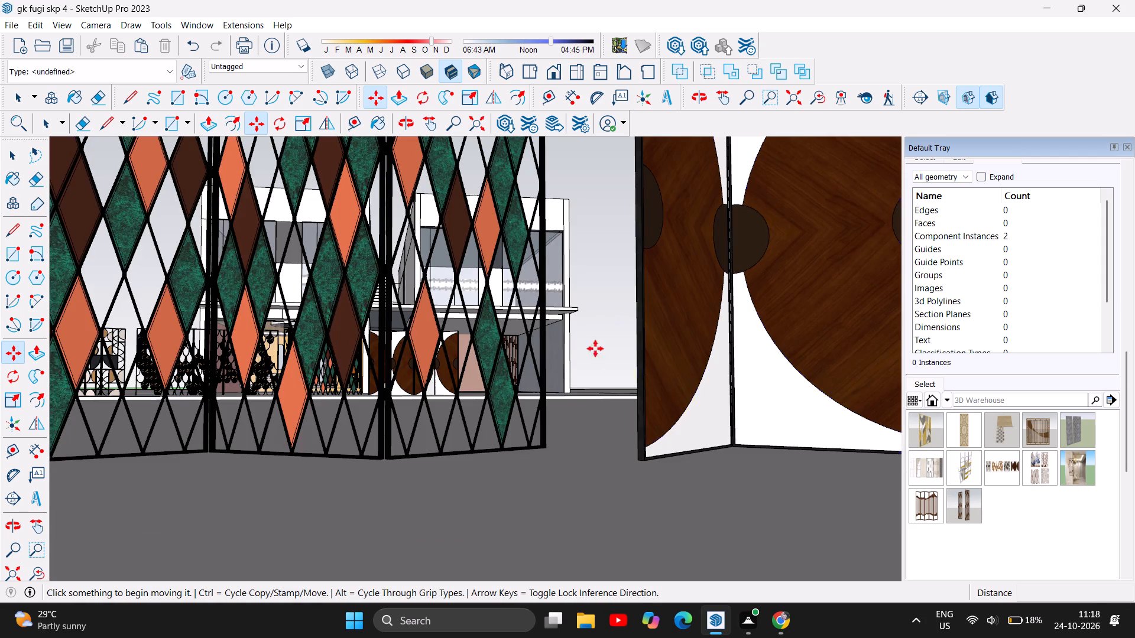
scroll(331, 502, down, 6)
scroll(61, 533, down, 15)
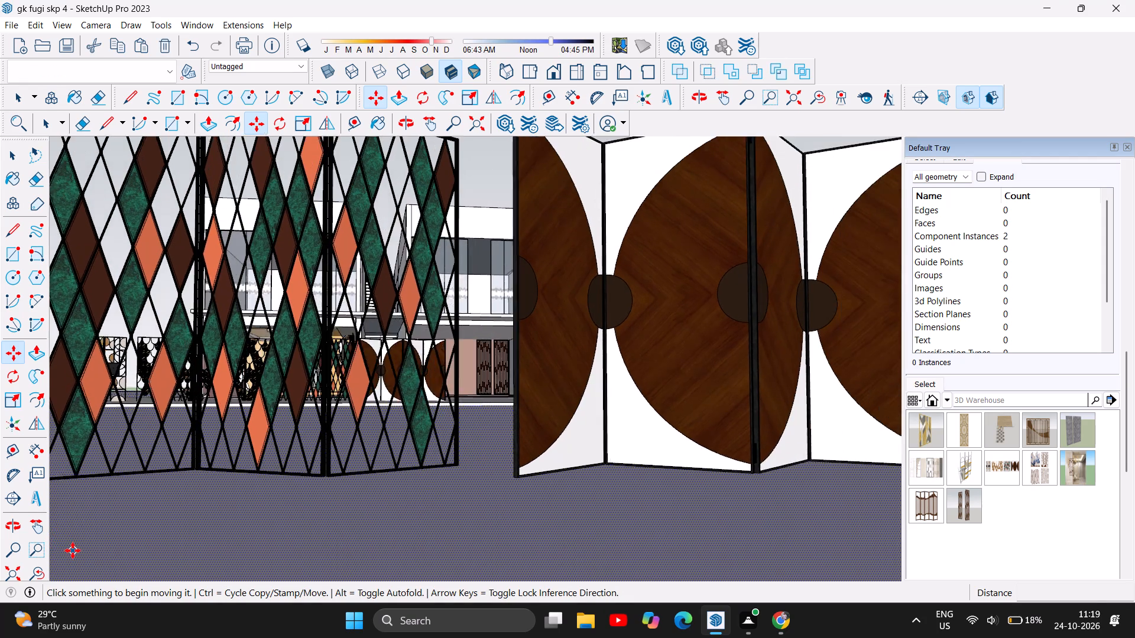
scroll(73, 551, down, 9)
scroll(68, 552, up, 1)
scroll(73, 516, down, 4)
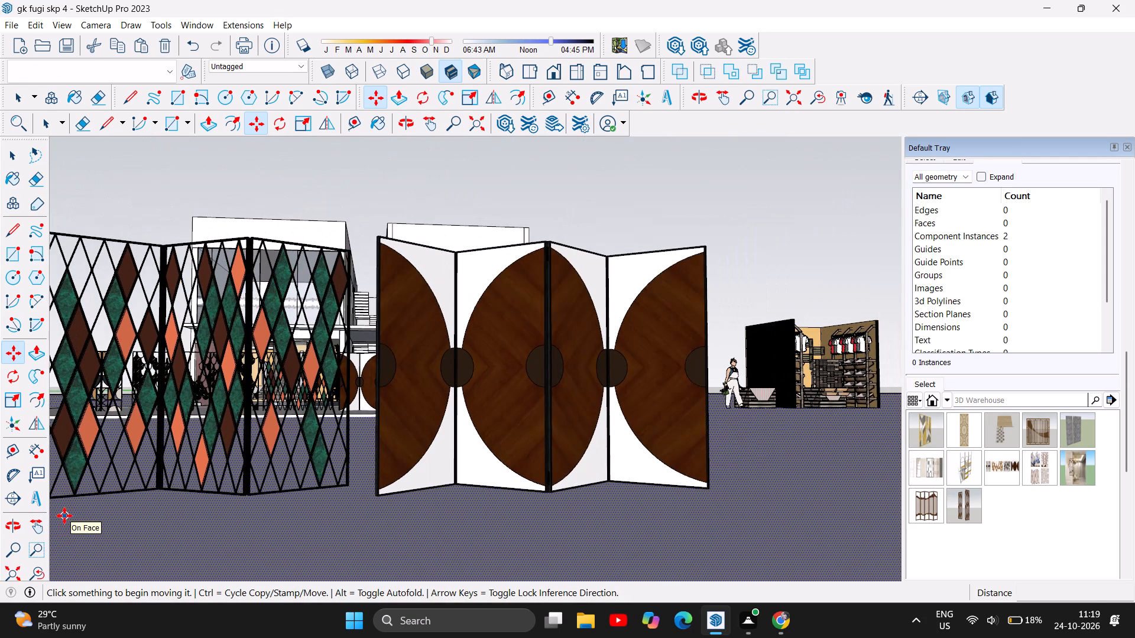
scroll(64, 516, down, 18)
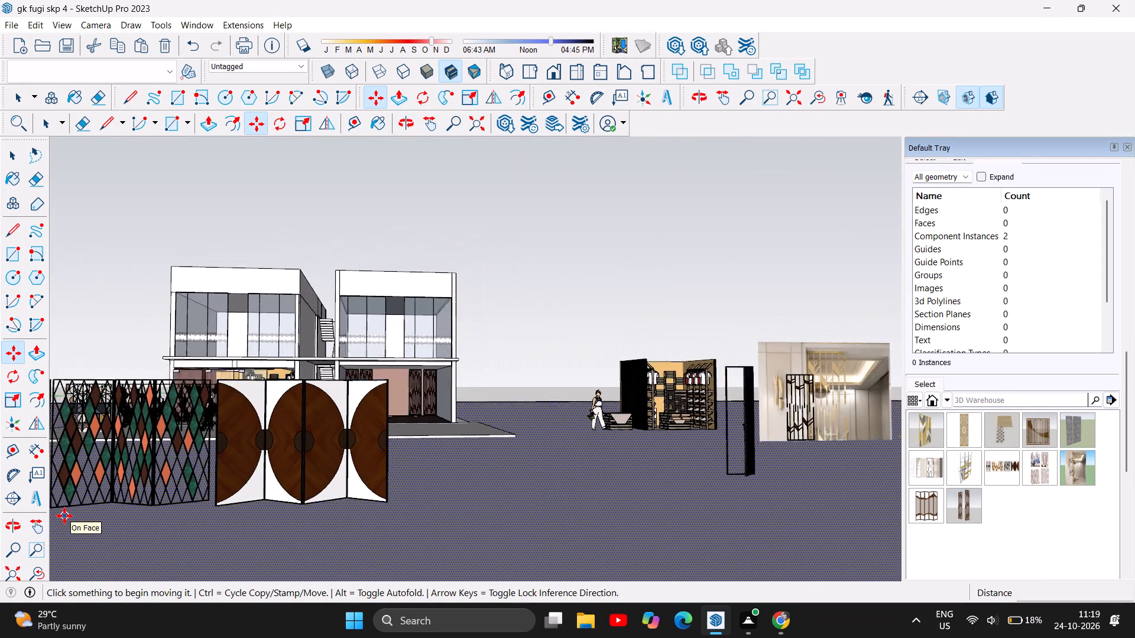
scroll(64, 516, down, 13)
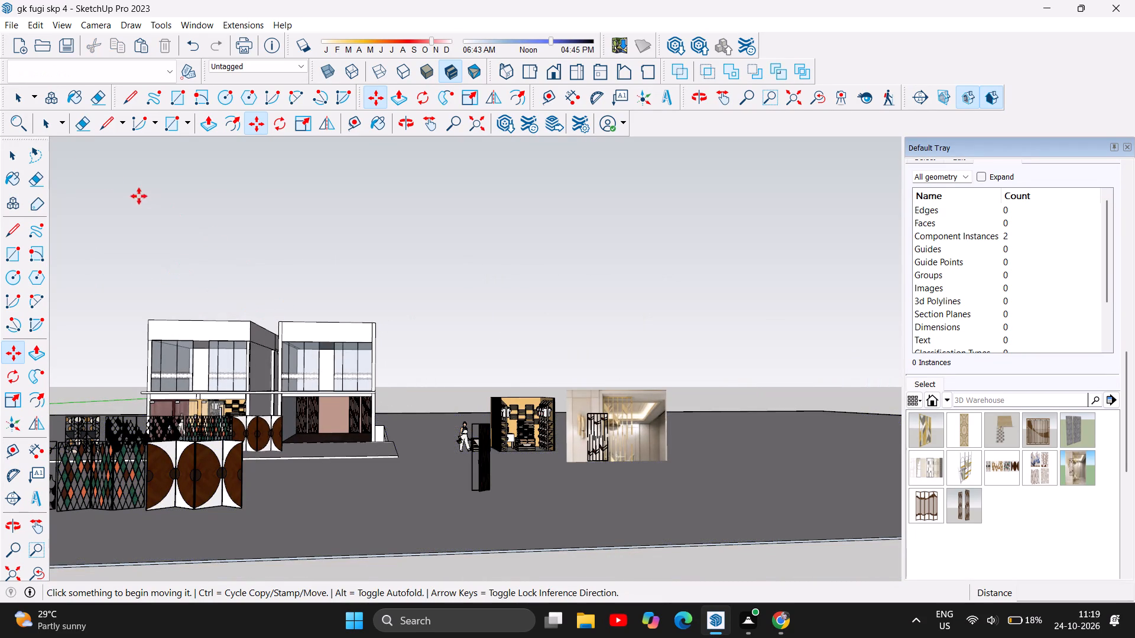
Place the black-and-gold circle-patterned panel component on the open middle of the pink back wall, between the slatted panel pairs.
click(20, 154)
scroll(275, 379, up, 7)
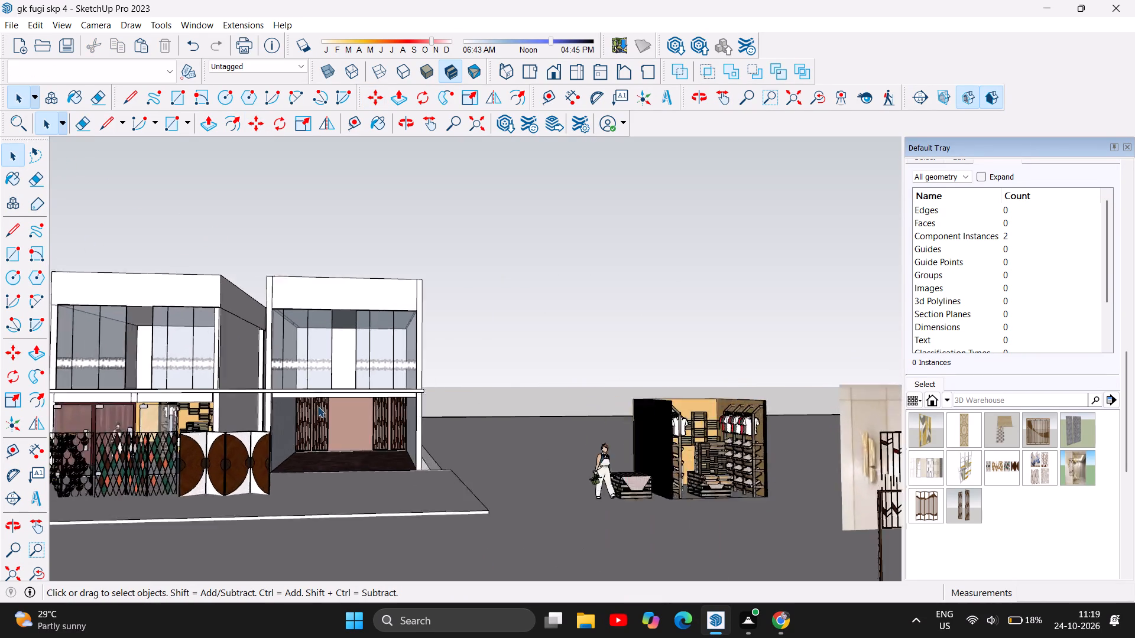
scroll(333, 422, up, 11)
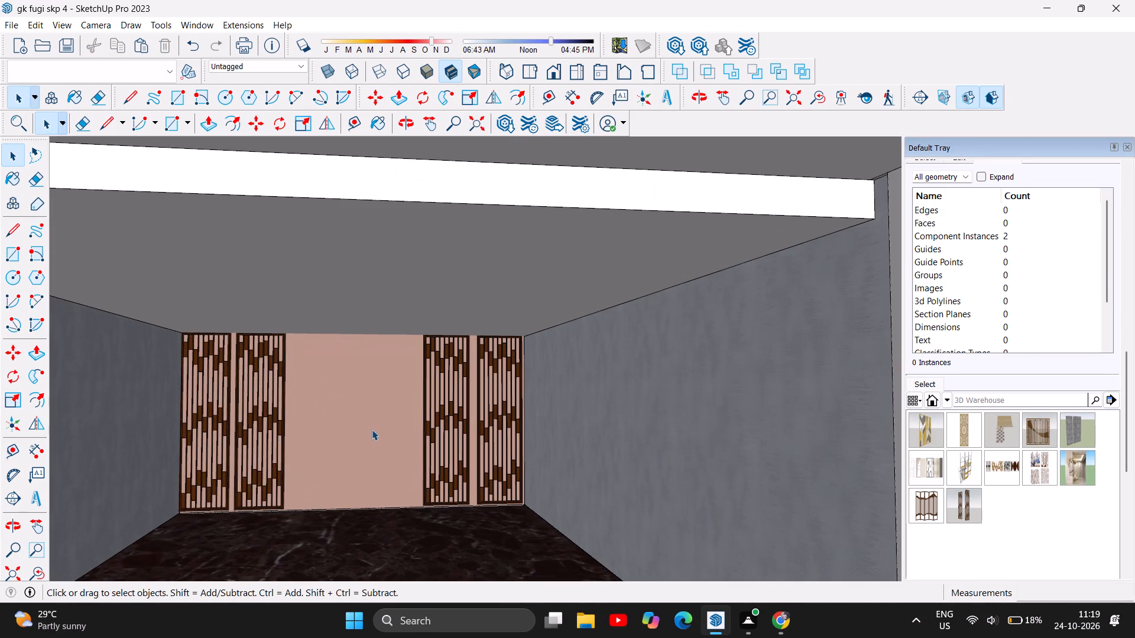
scroll(372, 429, up, 5)
scroll(372, 429, down, 1)
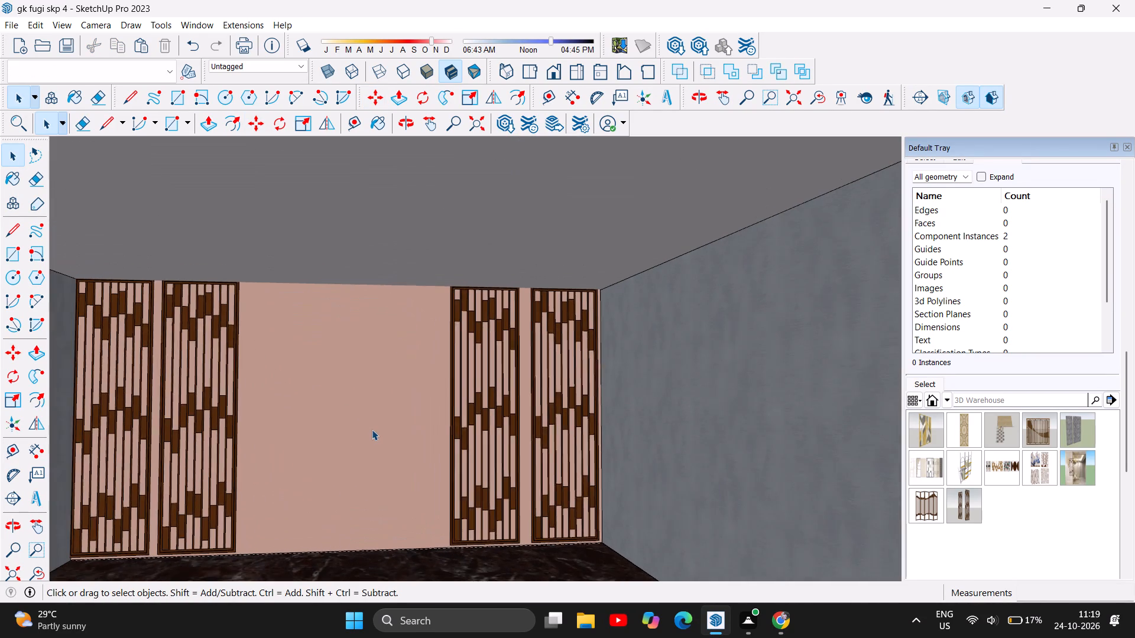
scroll(372, 429, down, 1)
scroll(372, 429, up, 1)
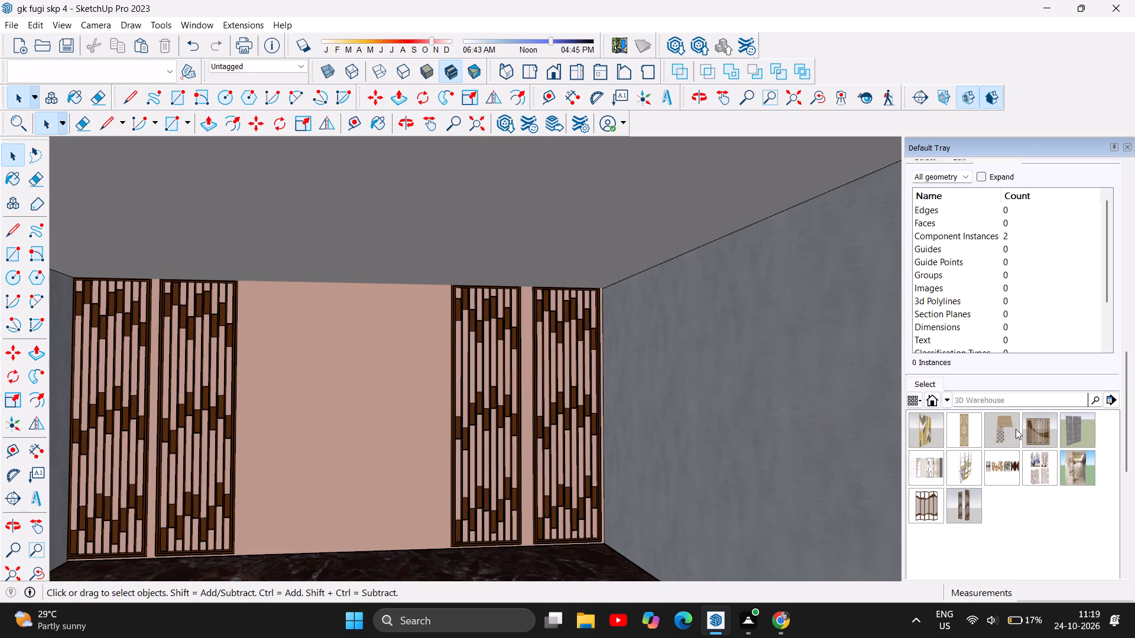
click(966, 438)
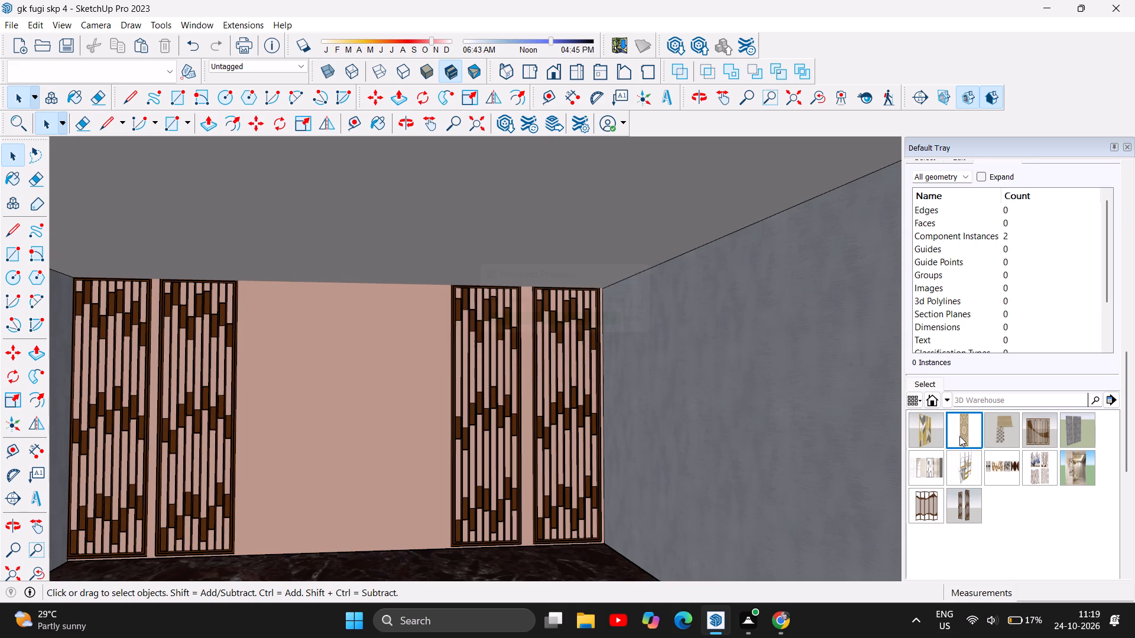
scroll(407, 417, down, 2)
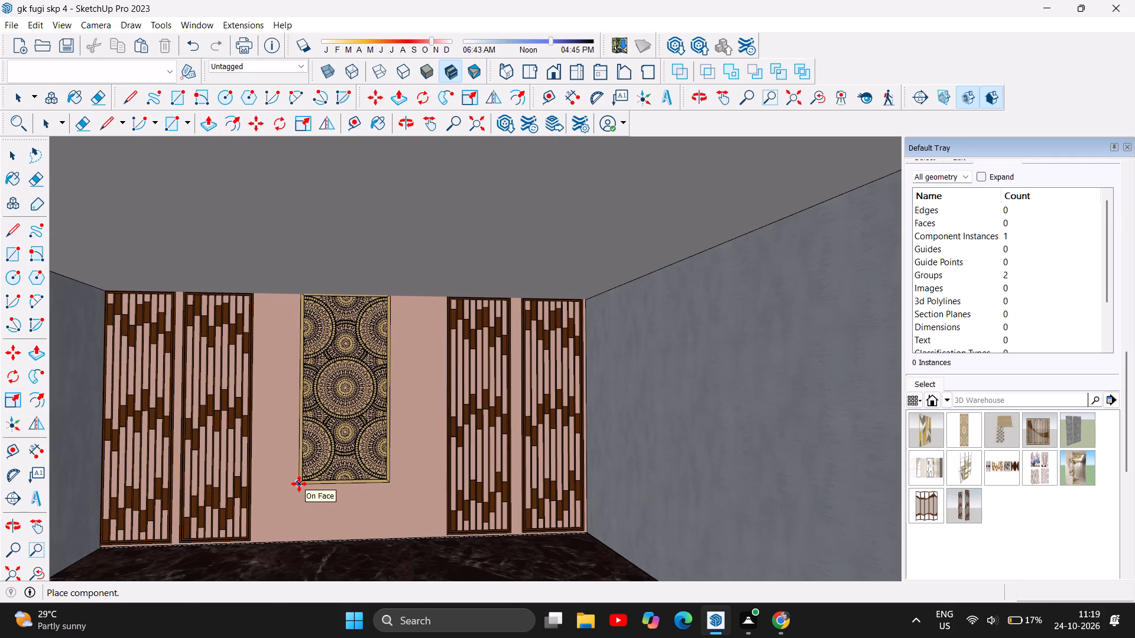
click(299, 484)
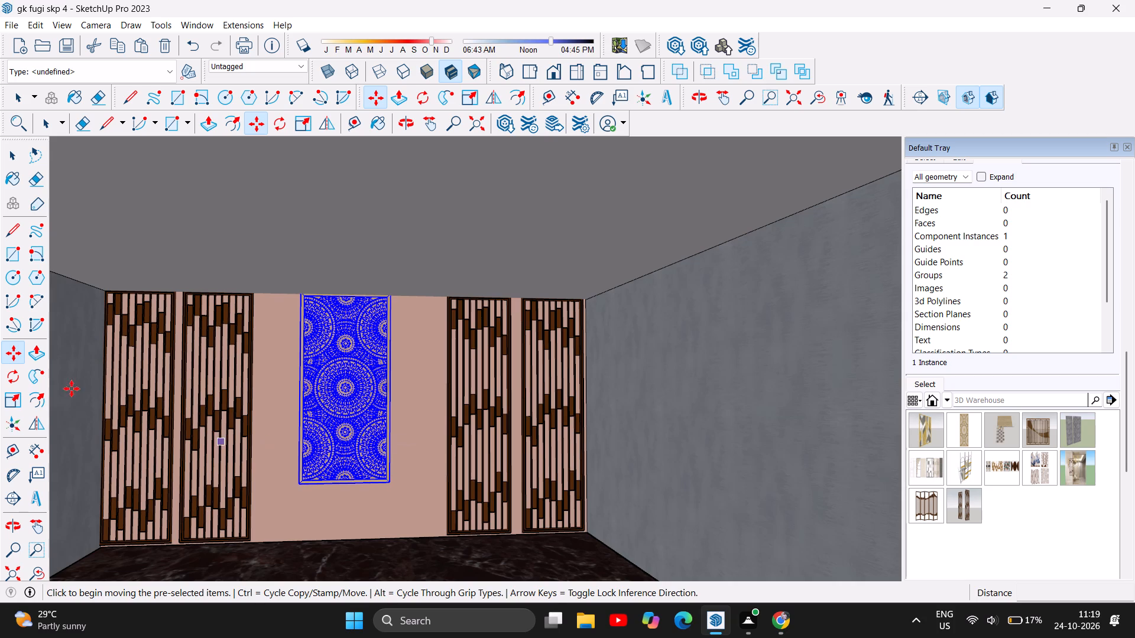
Scale the circle-patterned panel uniformly by about 1.29 from its upper corner so it reaches down to the marble floor.
click(18, 403)
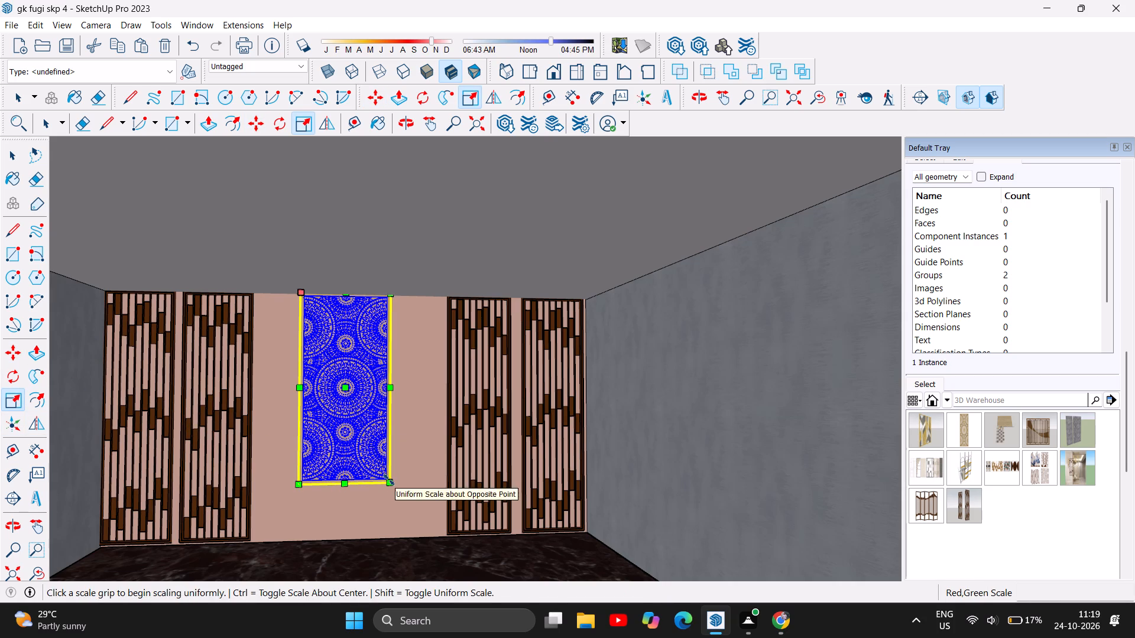
drag(389, 480, 398, 542)
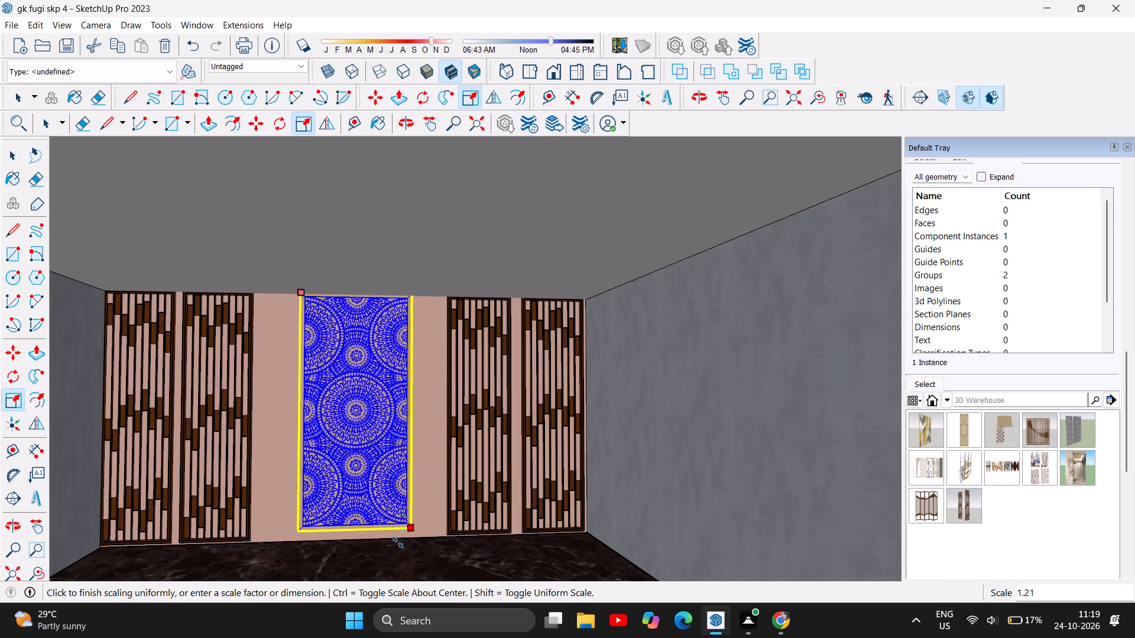
drag(398, 542, 398, 546)
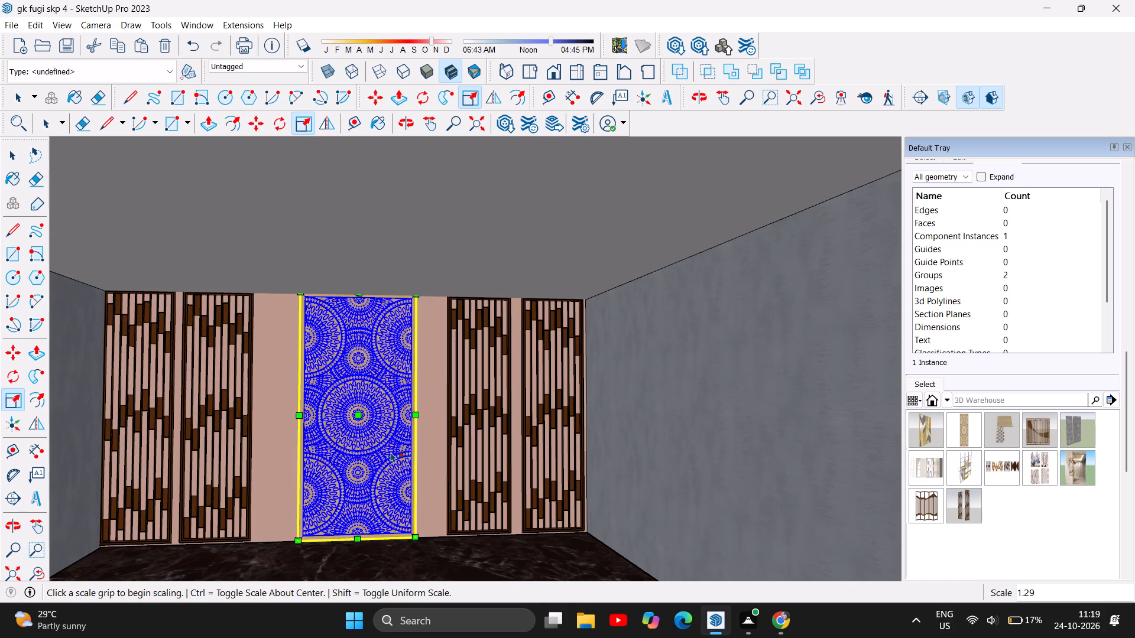
Move the circle-patterned panel along the red axis to centre it between the two pairs of slatted panels, and deselect it.
click(375, 96)
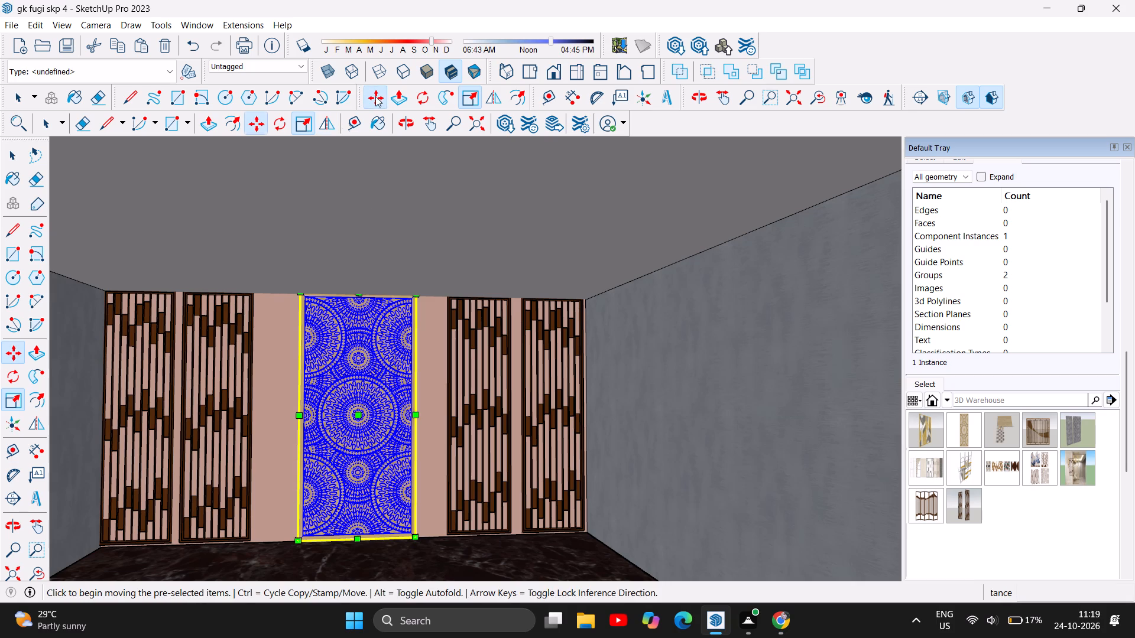
drag(345, 378, 328, 398)
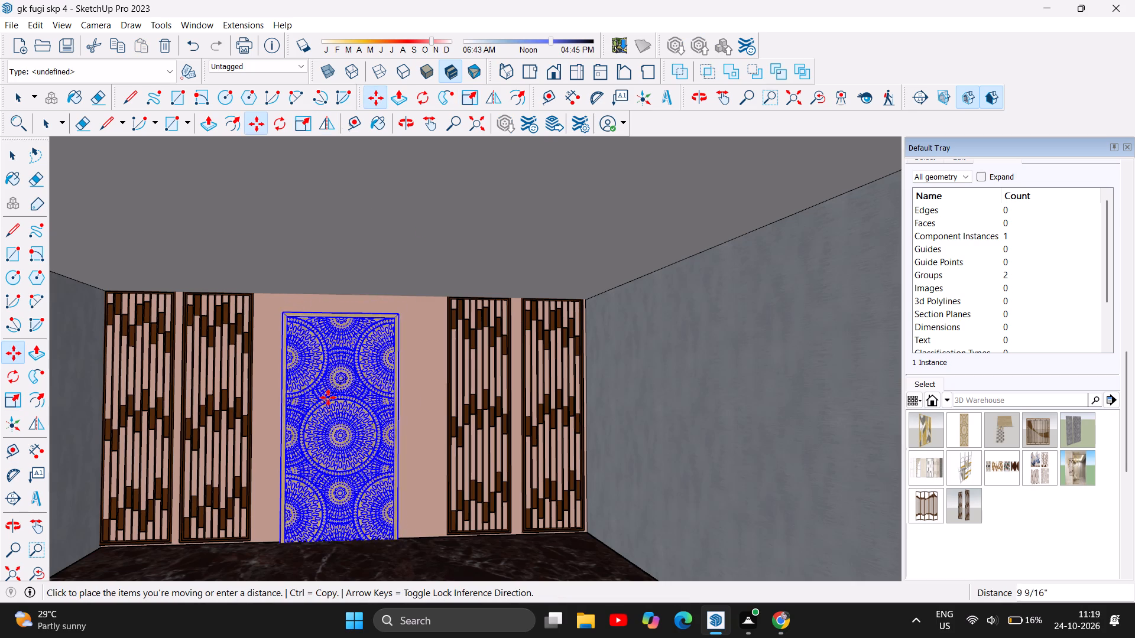
drag(328, 398, 327, 368)
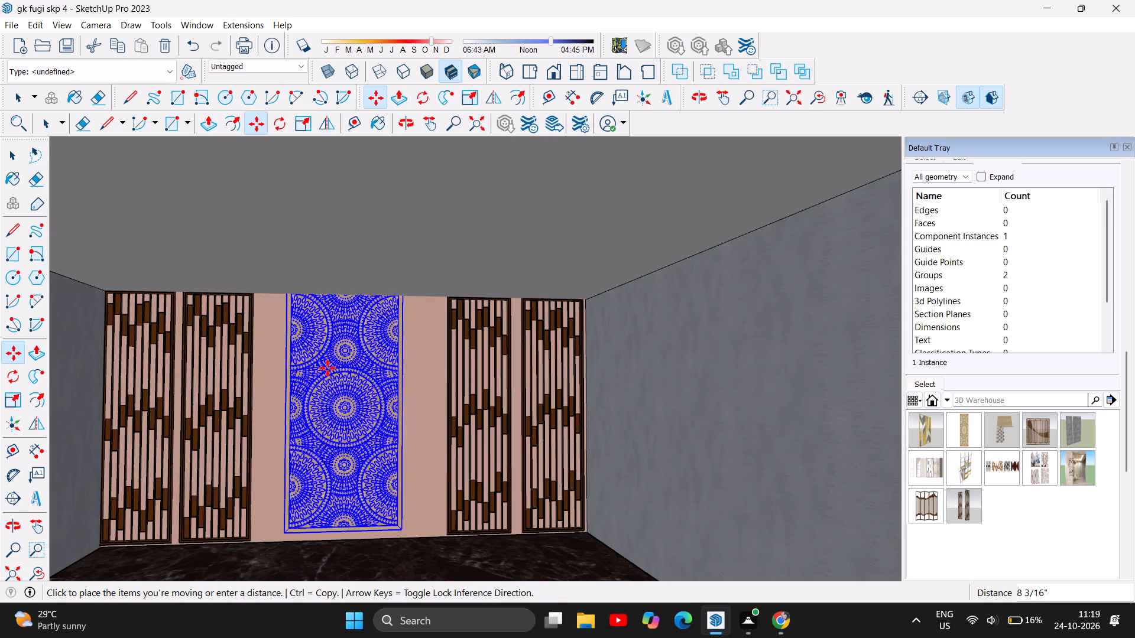
drag(327, 368, 327, 381)
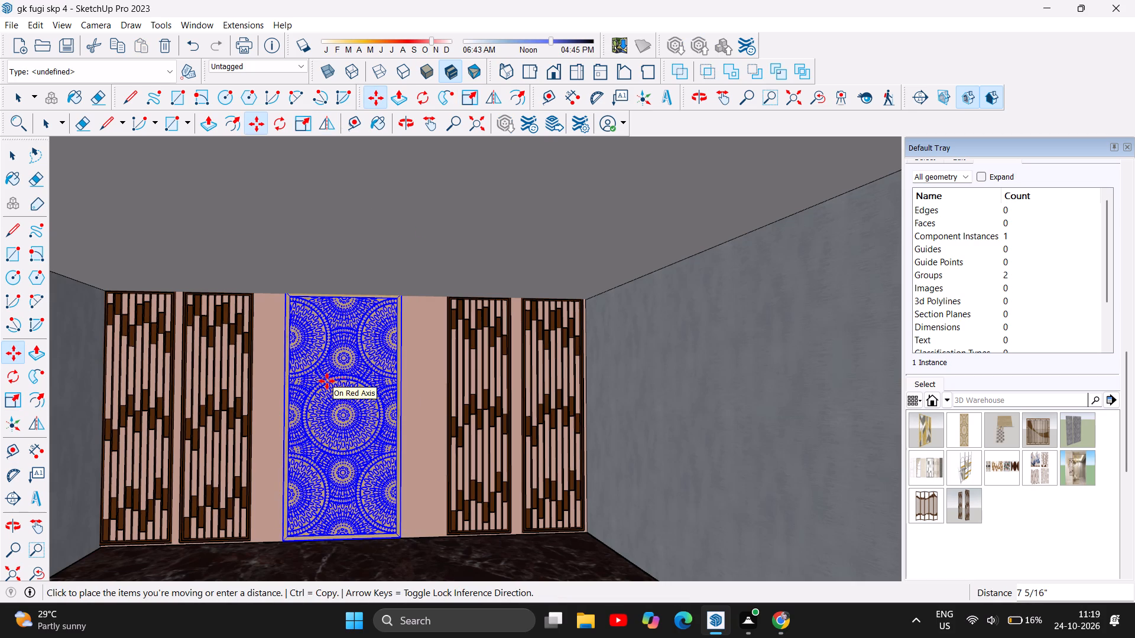
drag(327, 381, 334, 380)
scroll(333, 372, down, 5)
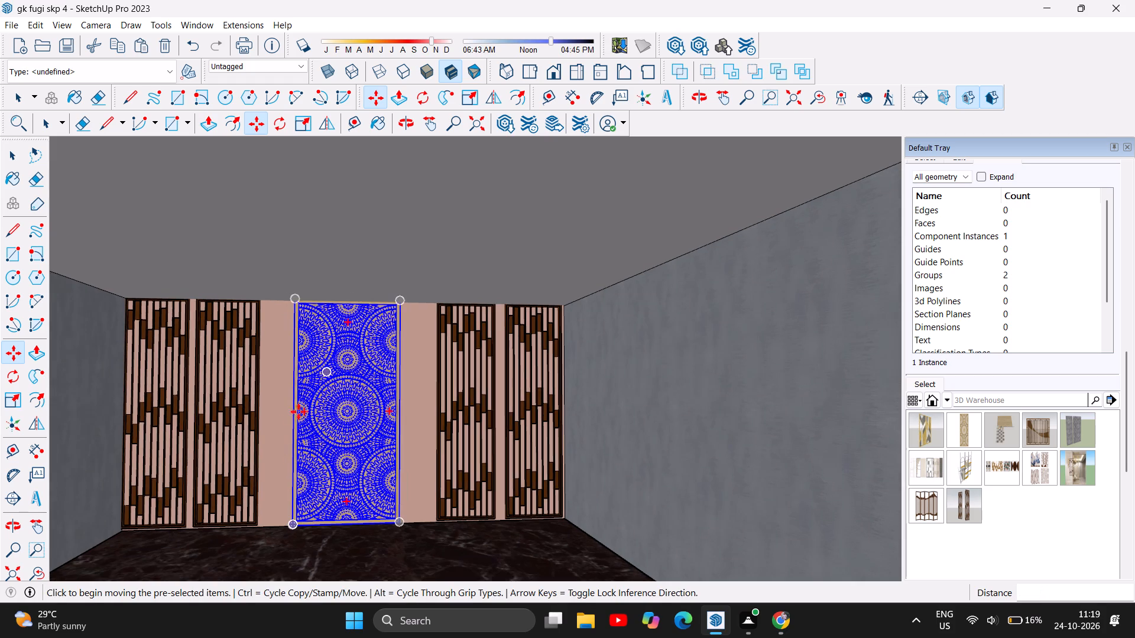
scroll(277, 428, down, 9)
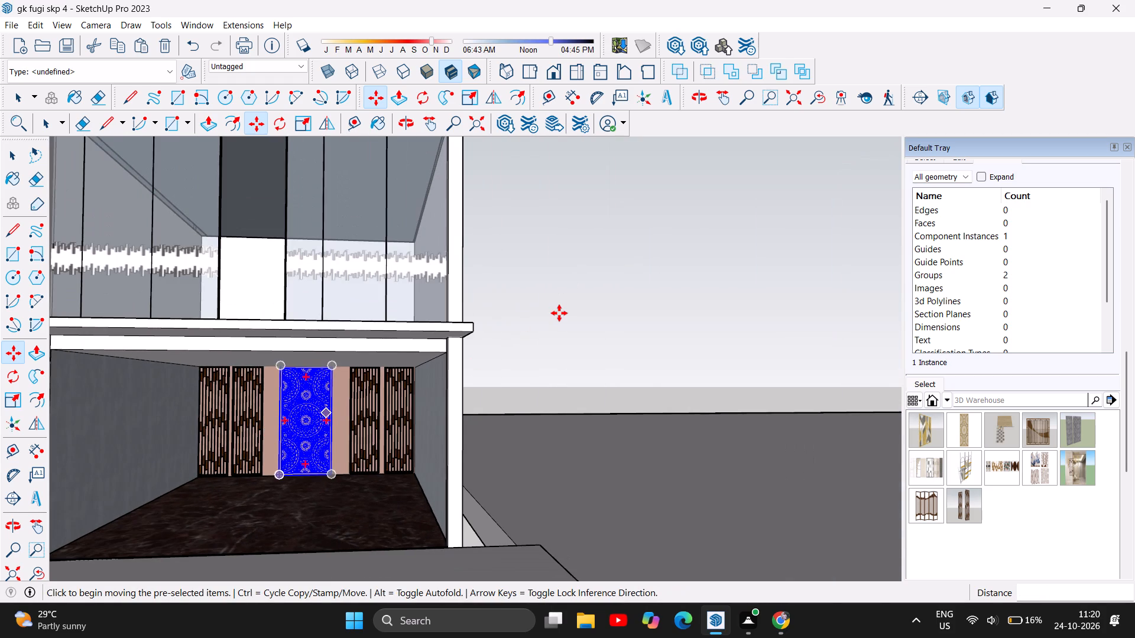
key(Escape)
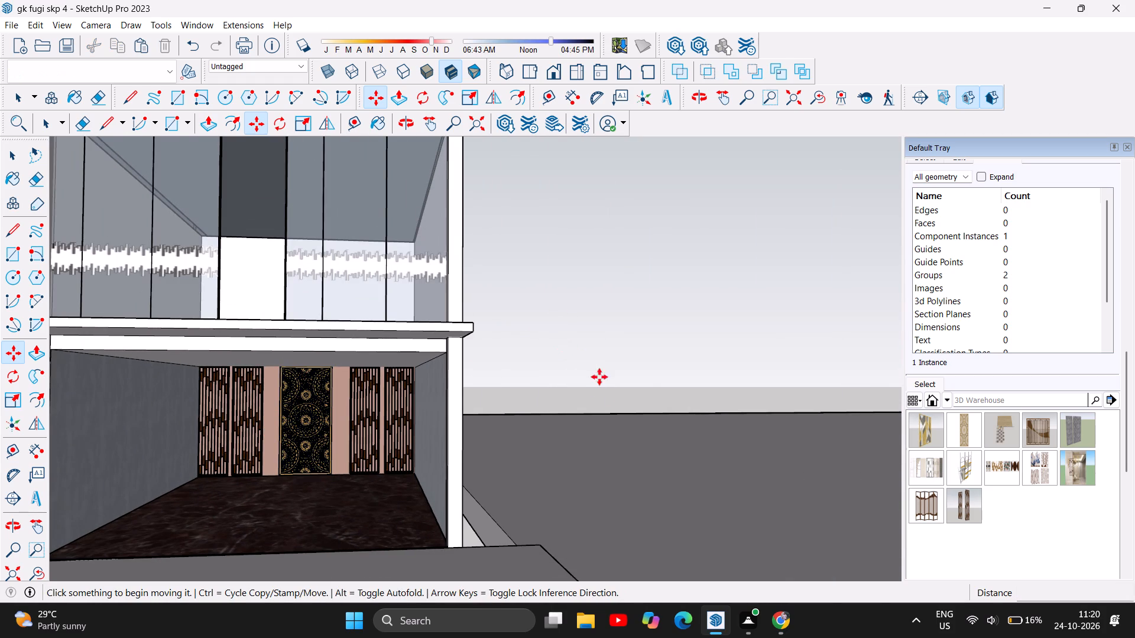
scroll(273, 533, up, 7)
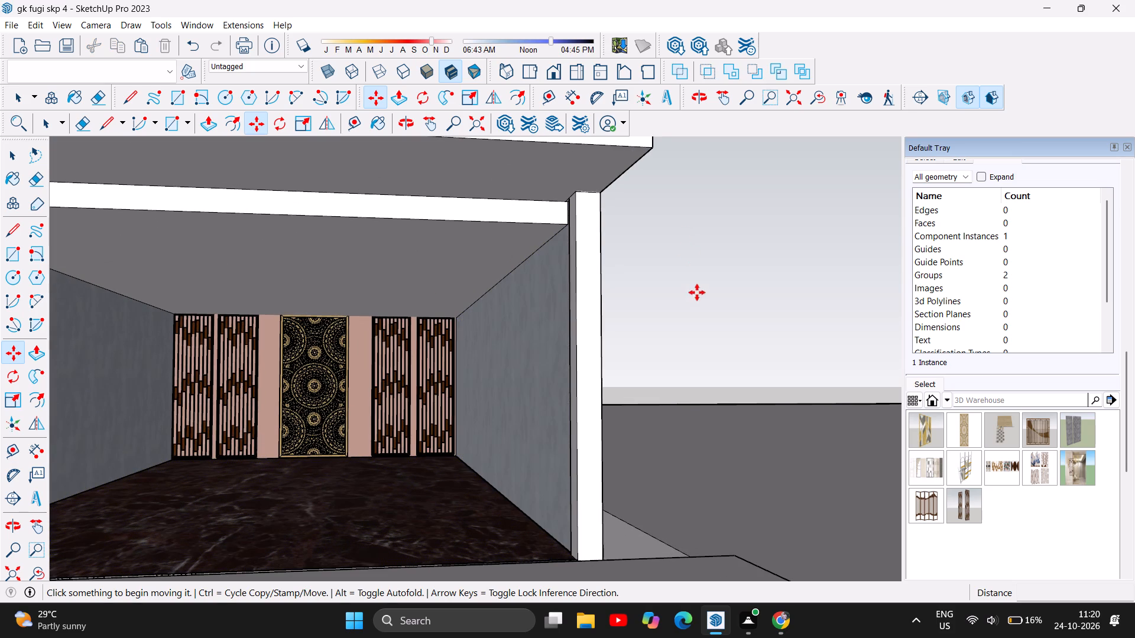
scroll(329, 463, up, 6)
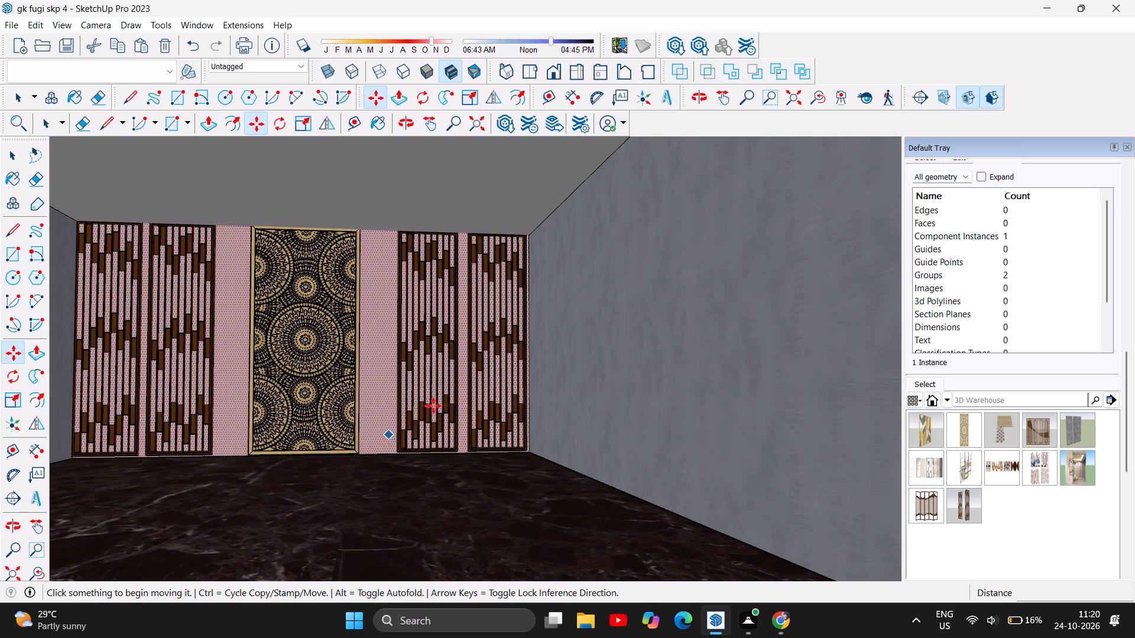
Examine the two-storey building, the folding screens and the surrounding models from outside the marble-floored shop.
scroll(359, 399, down, 5)
scroll(286, 418, down, 6)
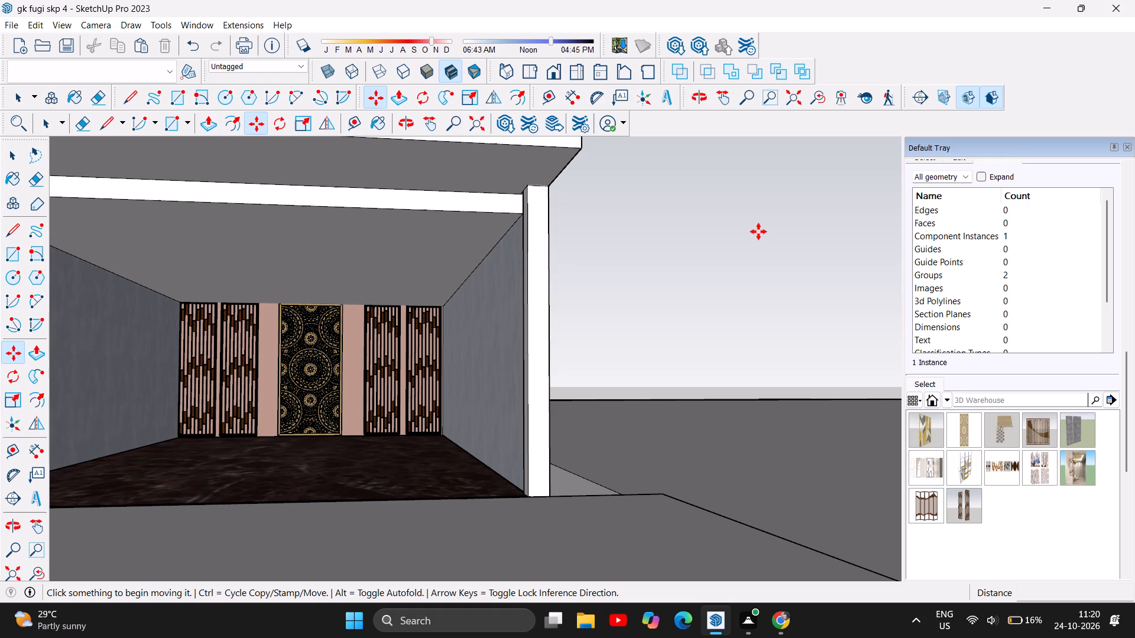
scroll(711, 279, down, 1)
scroll(656, 329, down, 3)
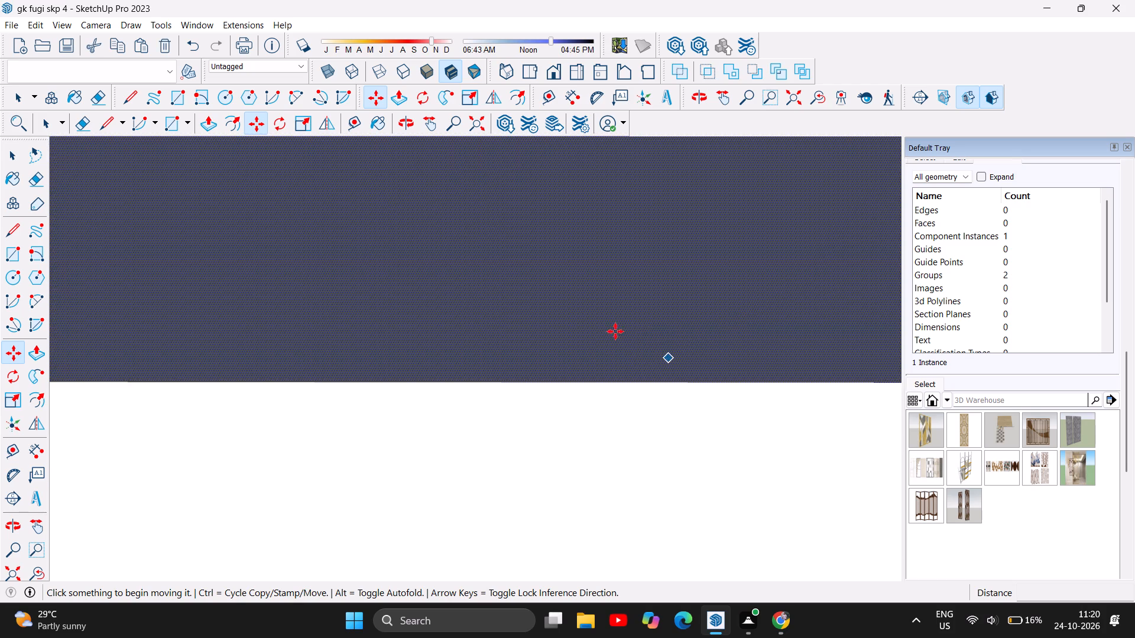
scroll(369, 491, down, 6)
scroll(336, 449, down, 6)
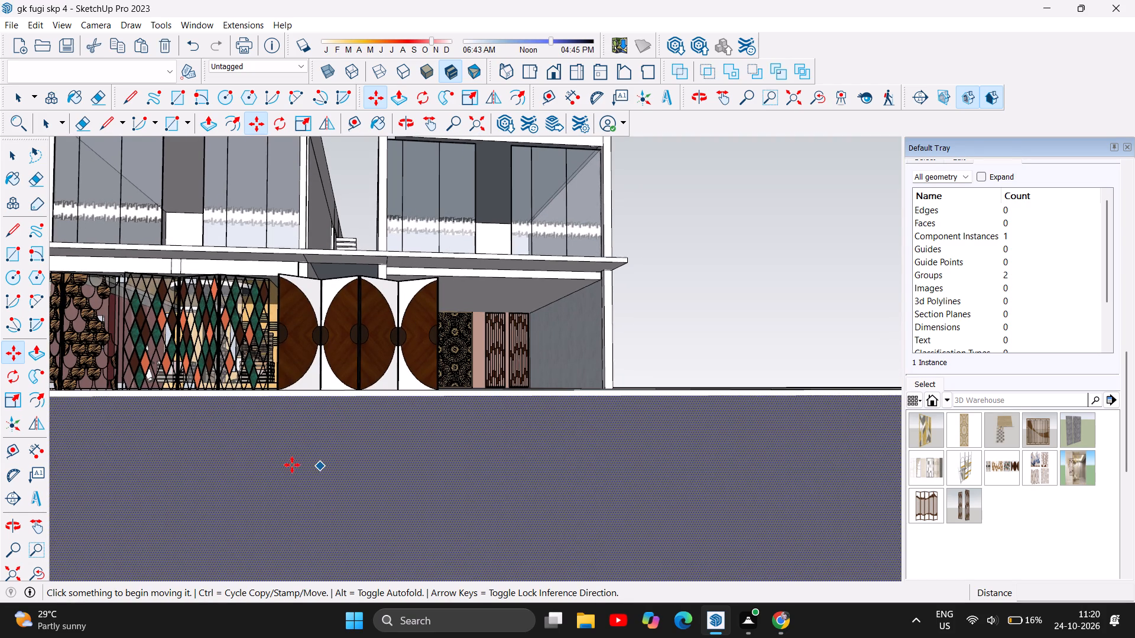
scroll(212, 478, down, 13)
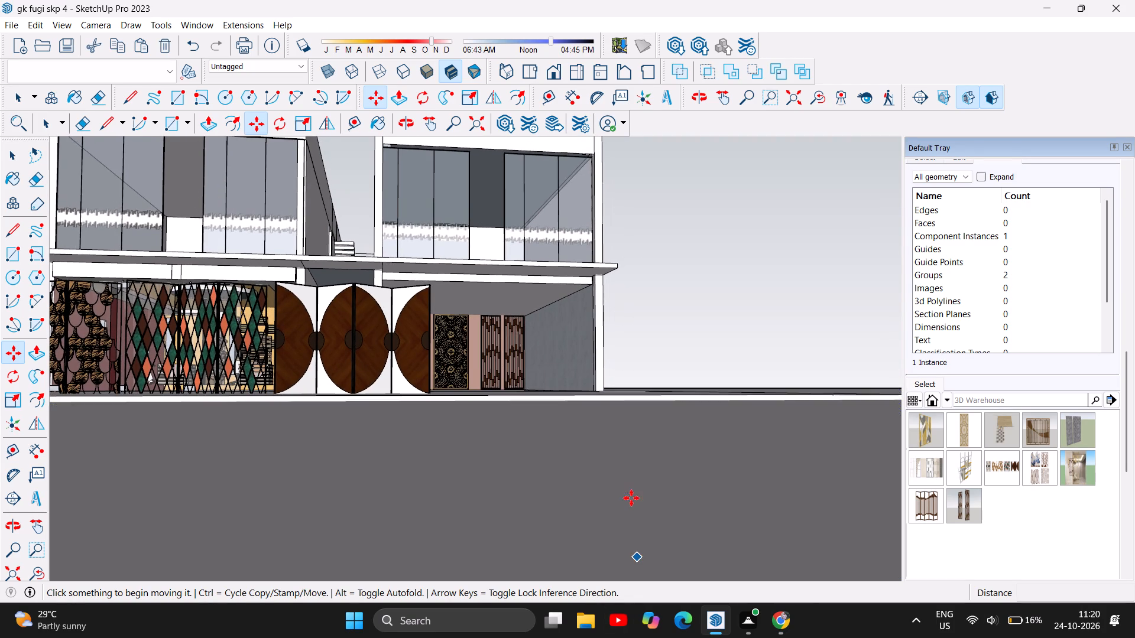
scroll(630, 497, down, 7)
scroll(680, 350, down, 8)
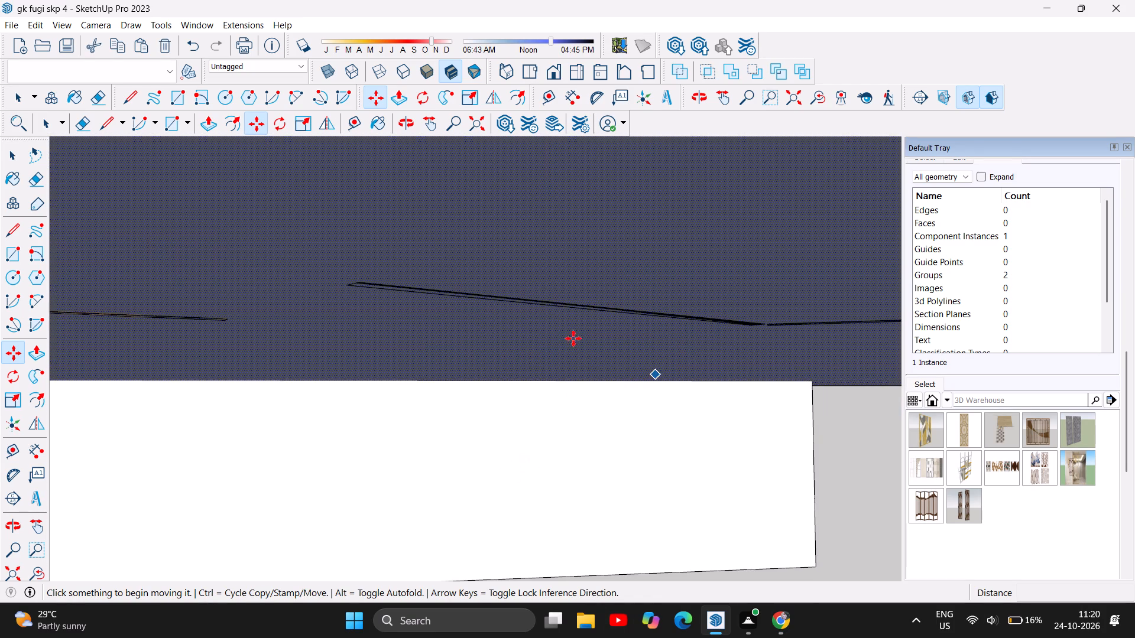
click(399, 127)
drag(467, 292, 425, 409)
scroll(355, 377, down, 6)
scroll(313, 409, down, 8)
scroll(259, 424, down, 4)
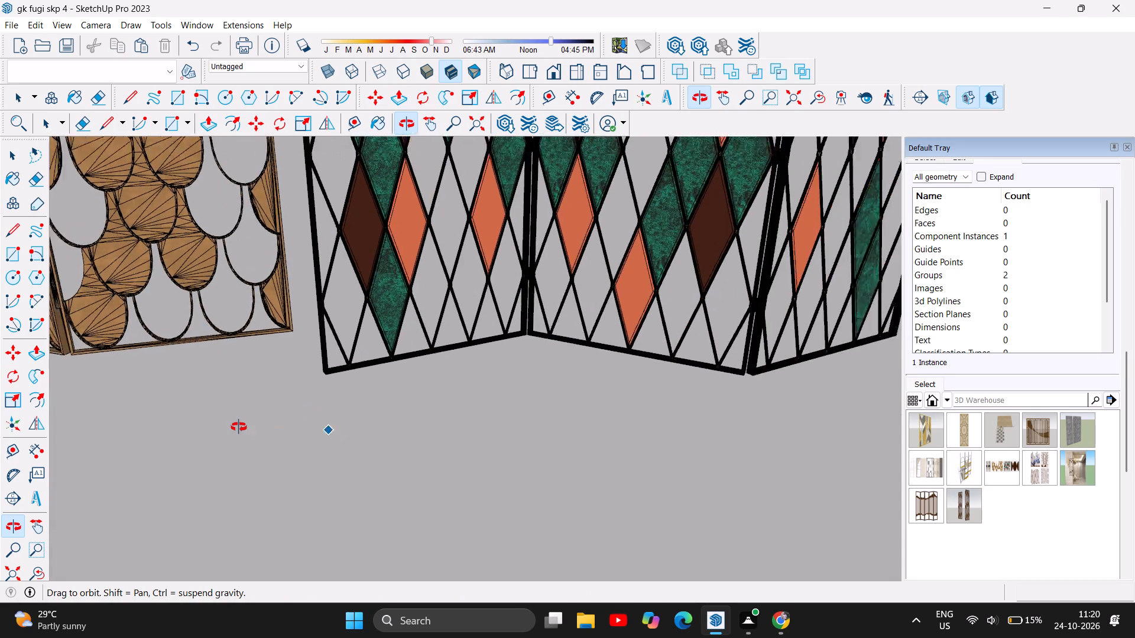
scroll(239, 427, down, 12)
scroll(232, 431, down, 17)
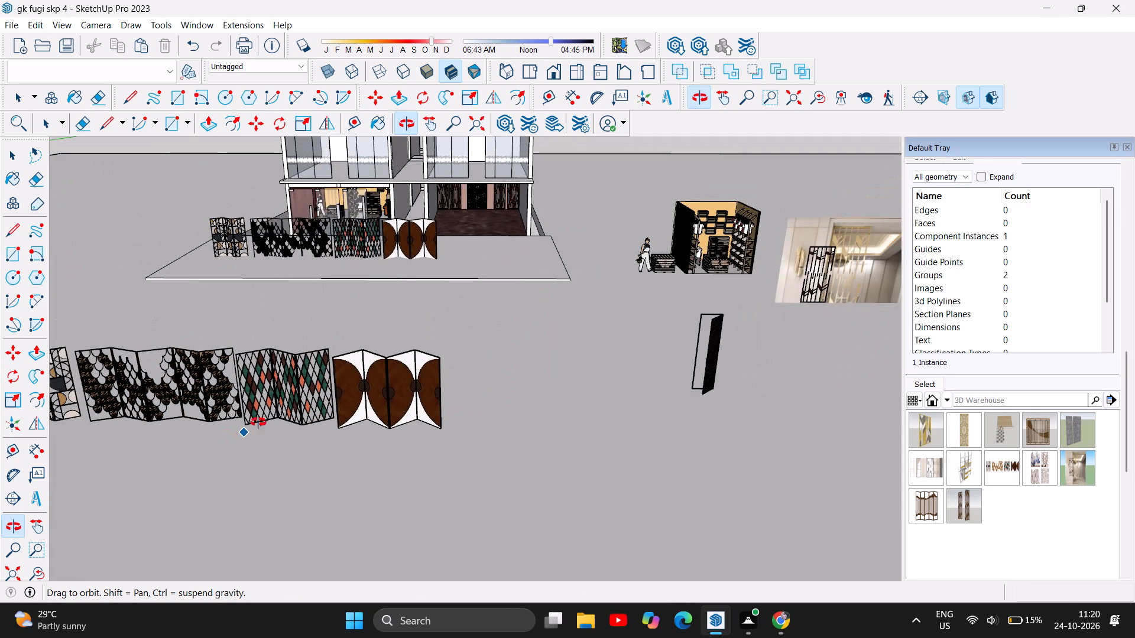
scroll(343, 427, down, 7)
scroll(596, 428, down, 7)
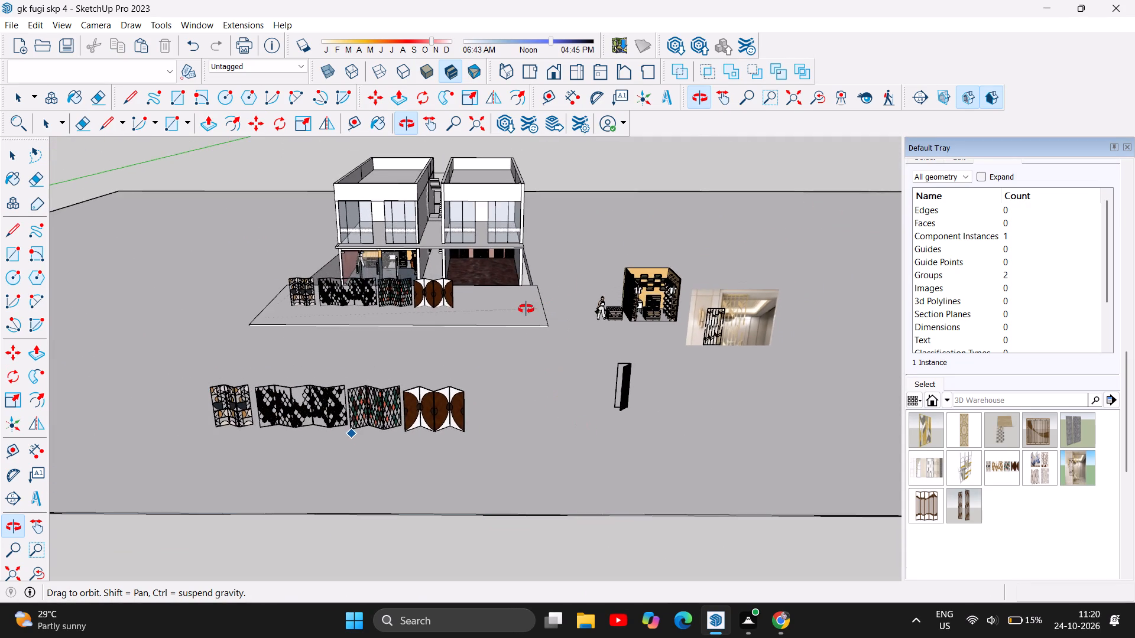
scroll(526, 309, up, 6)
right_drag(518, 373, 510, 386)
right_click(511, 386)
drag(511, 386, 515, 357)
drag(565, 459, 579, 425)
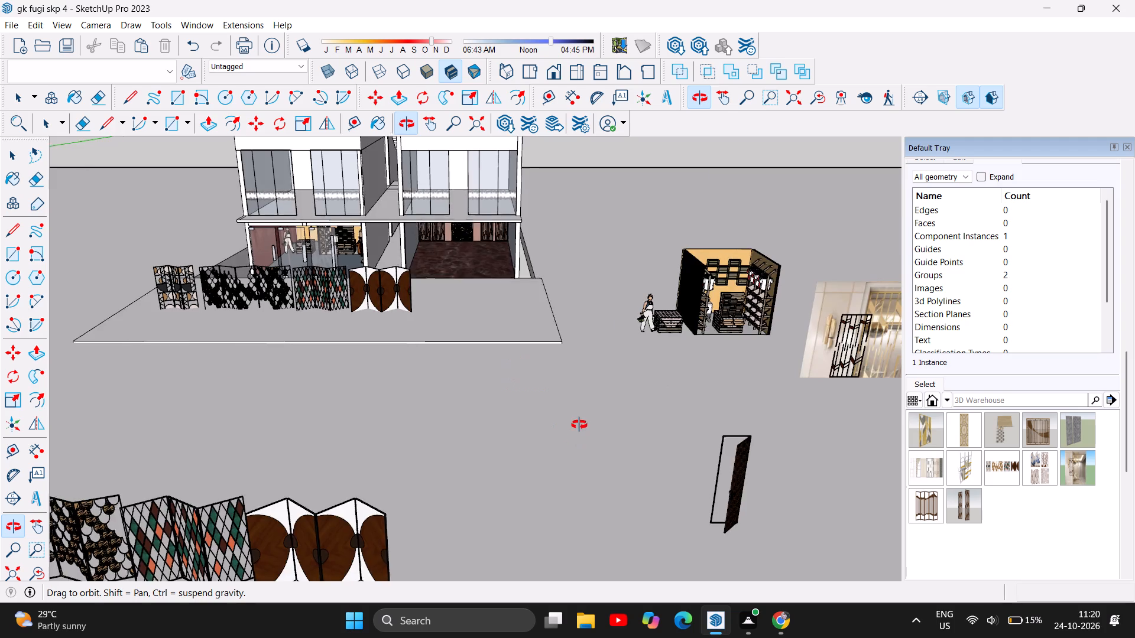
drag(579, 425, 583, 396)
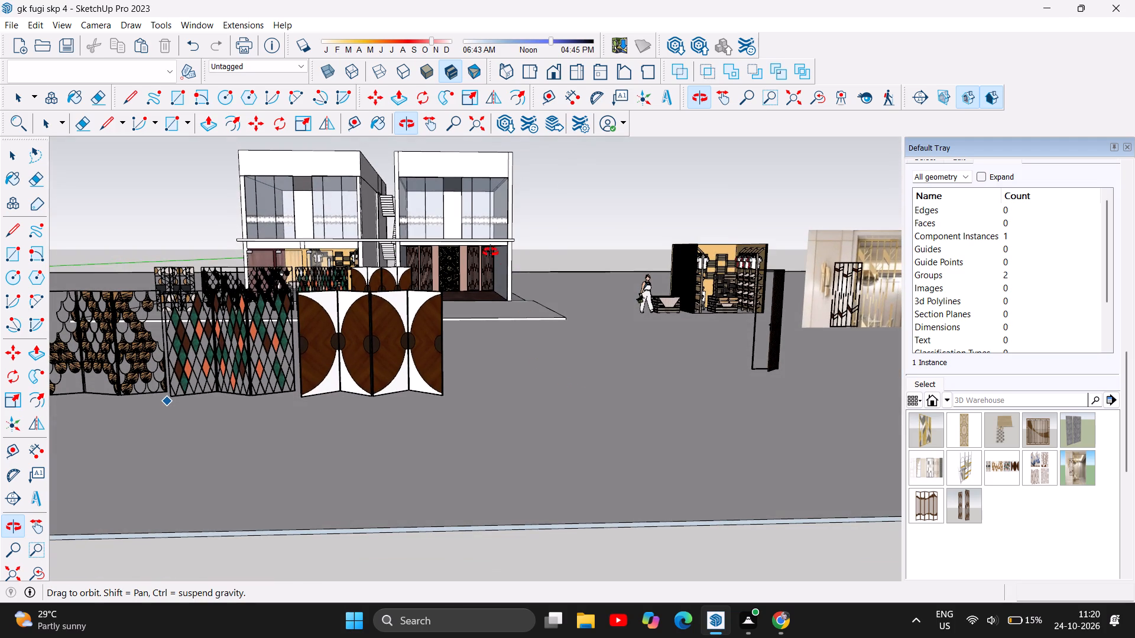
Inspect the slatted panels and the central circle-patterned panel on the pink back wall, up close and from a distance.
scroll(489, 251, up, 6)
scroll(383, 271, up, 6)
scroll(469, 278, up, 3)
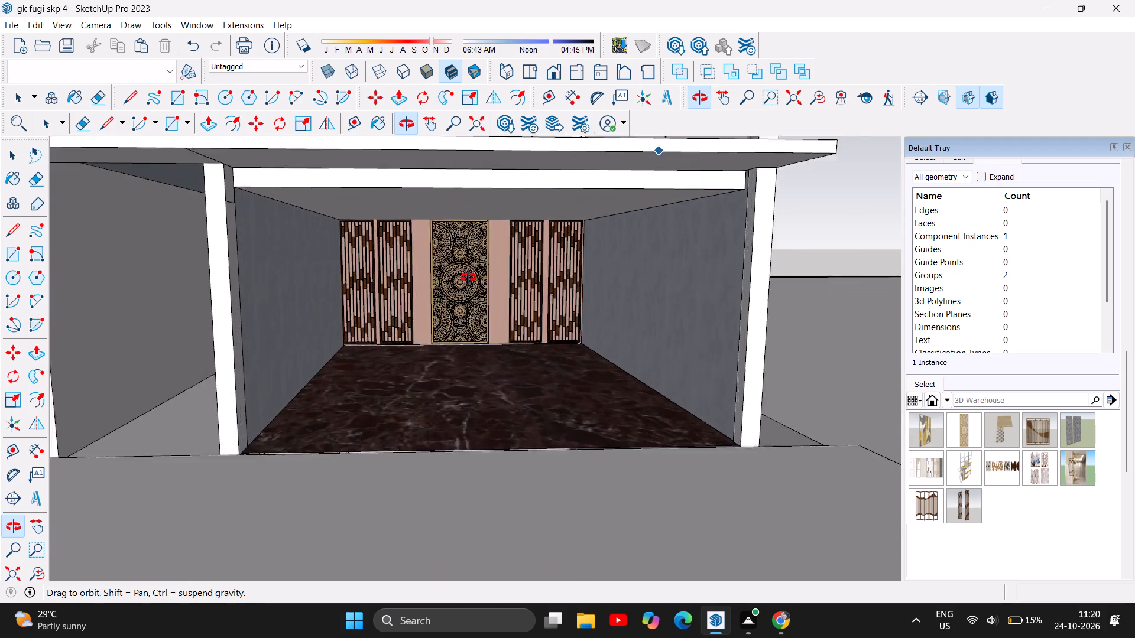
scroll(469, 278, up, 9)
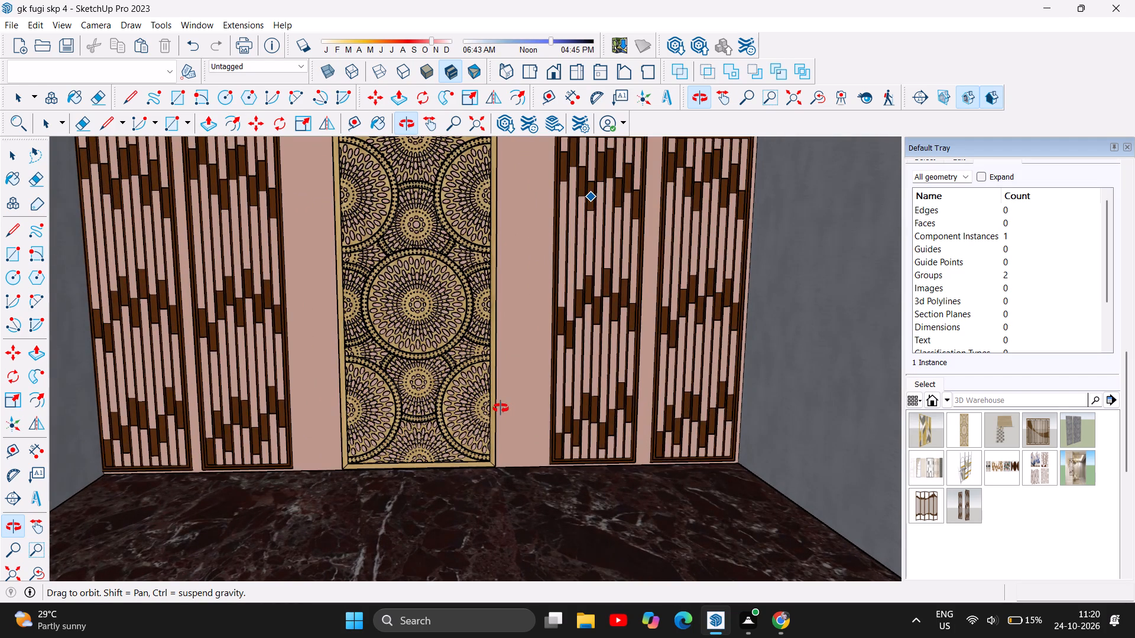
scroll(488, 409, down, 2)
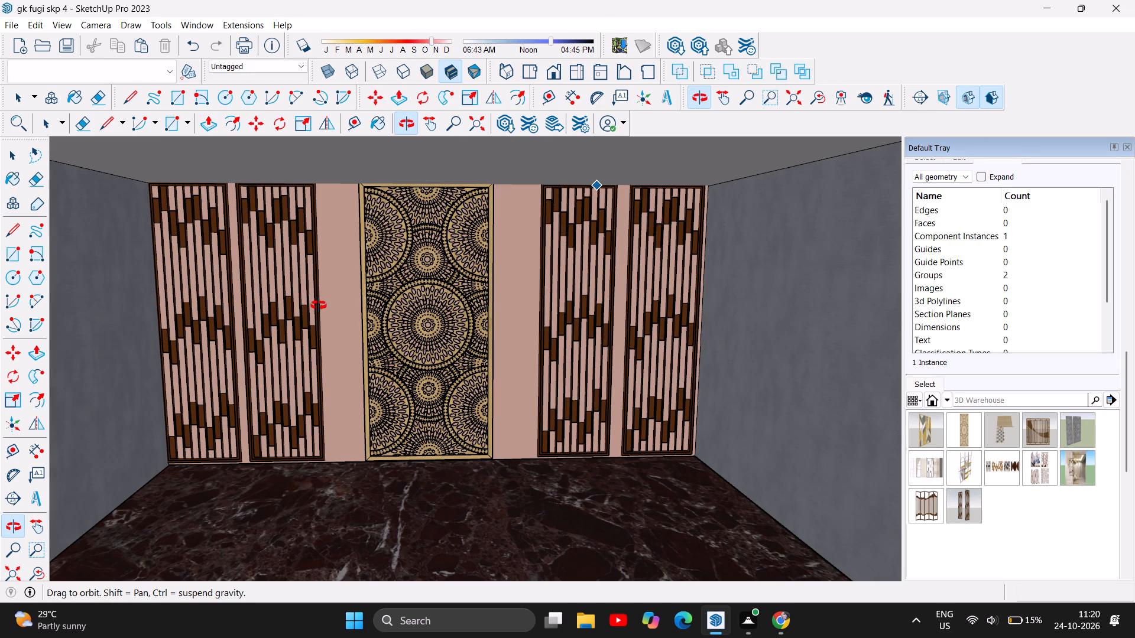
scroll(324, 303, down, 2)
scroll(324, 303, up, 3)
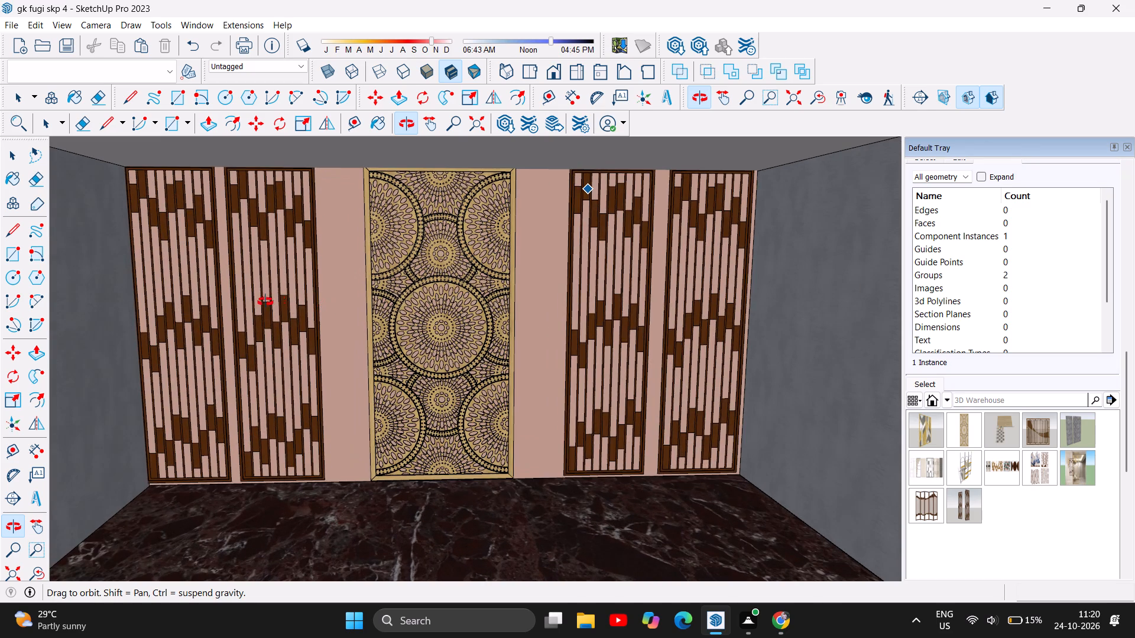
scroll(264, 302, up, 20)
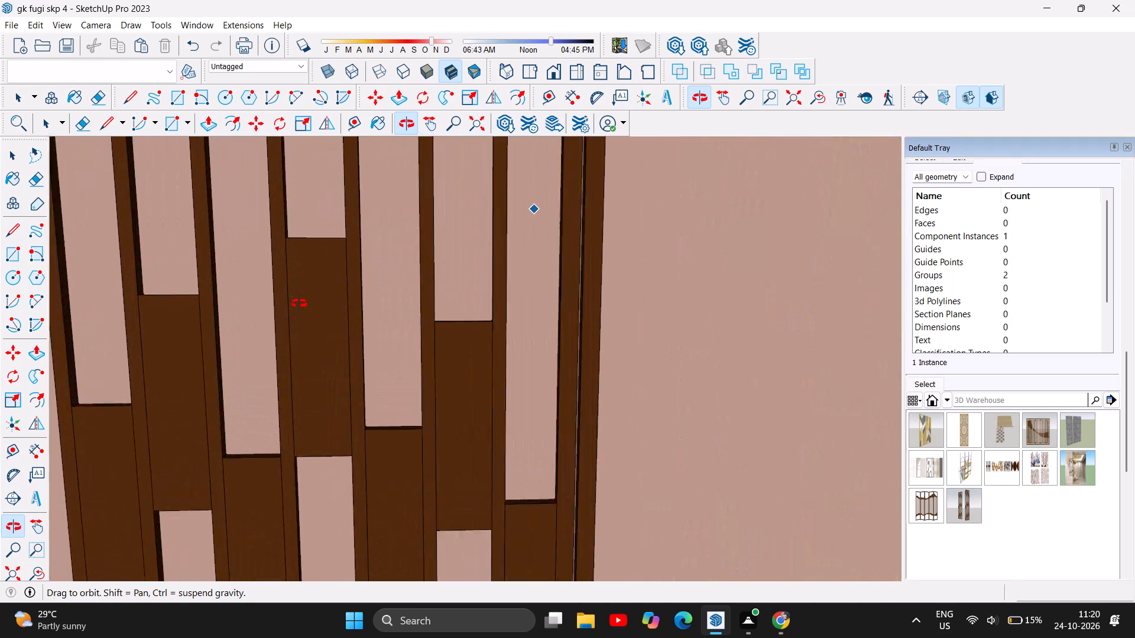
scroll(299, 304, up, 3)
scroll(299, 304, down, 18)
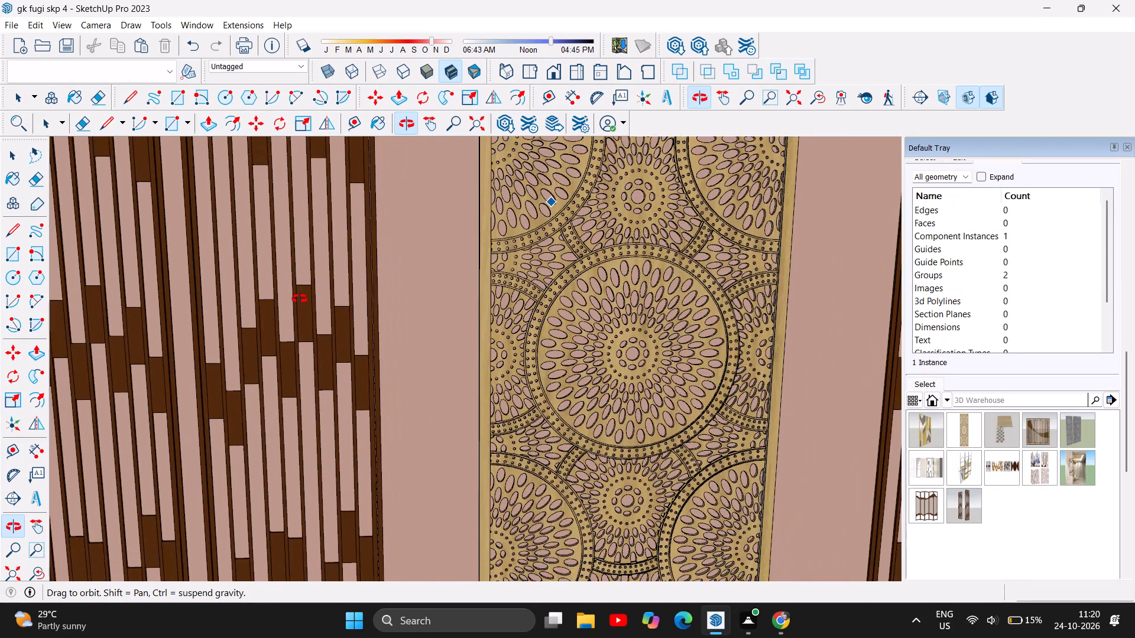
scroll(300, 299, down, 13)
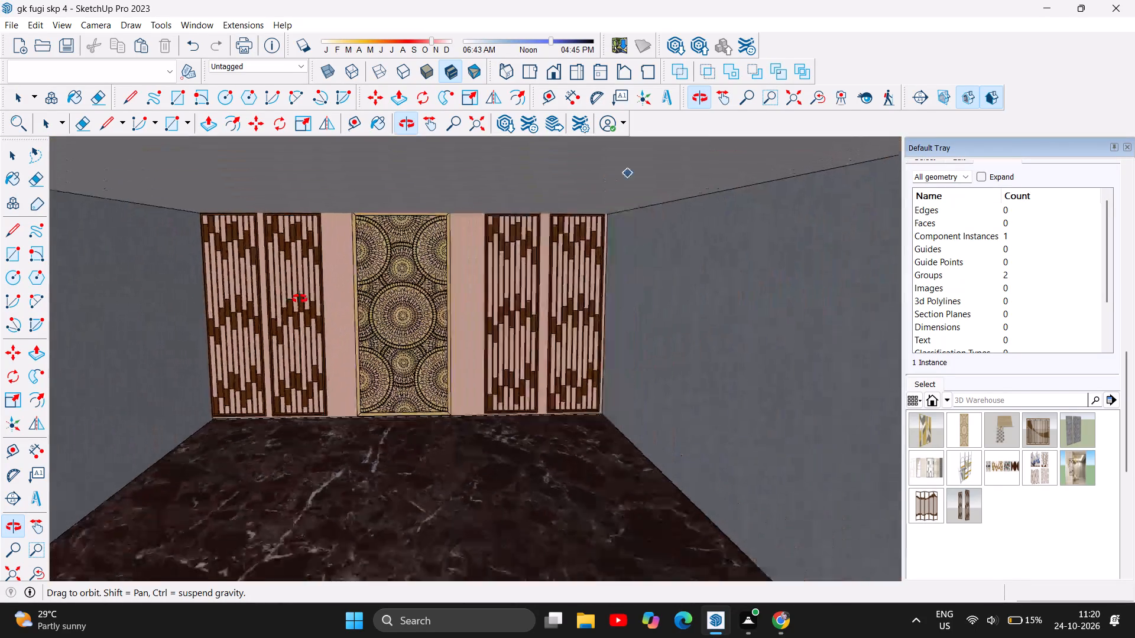
scroll(300, 299, down, 11)
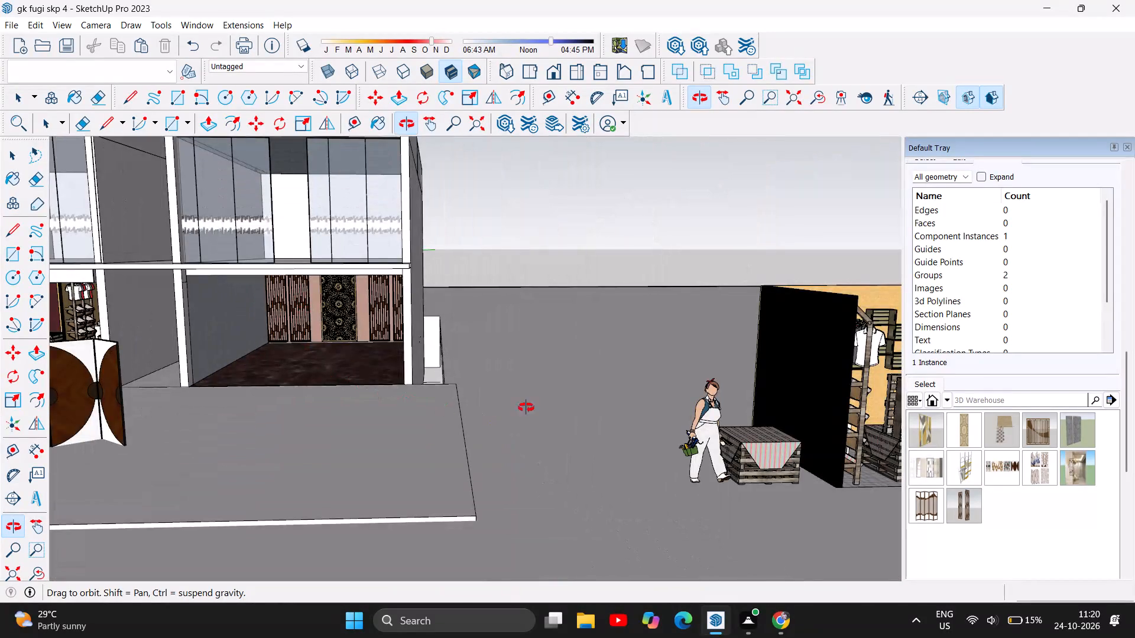
Examine the marble-floored shop interior from its open front at several angles, checking the decorated back wall against the floor and grey side walls.
drag(524, 380, 534, 342)
drag(461, 357, 442, 414)
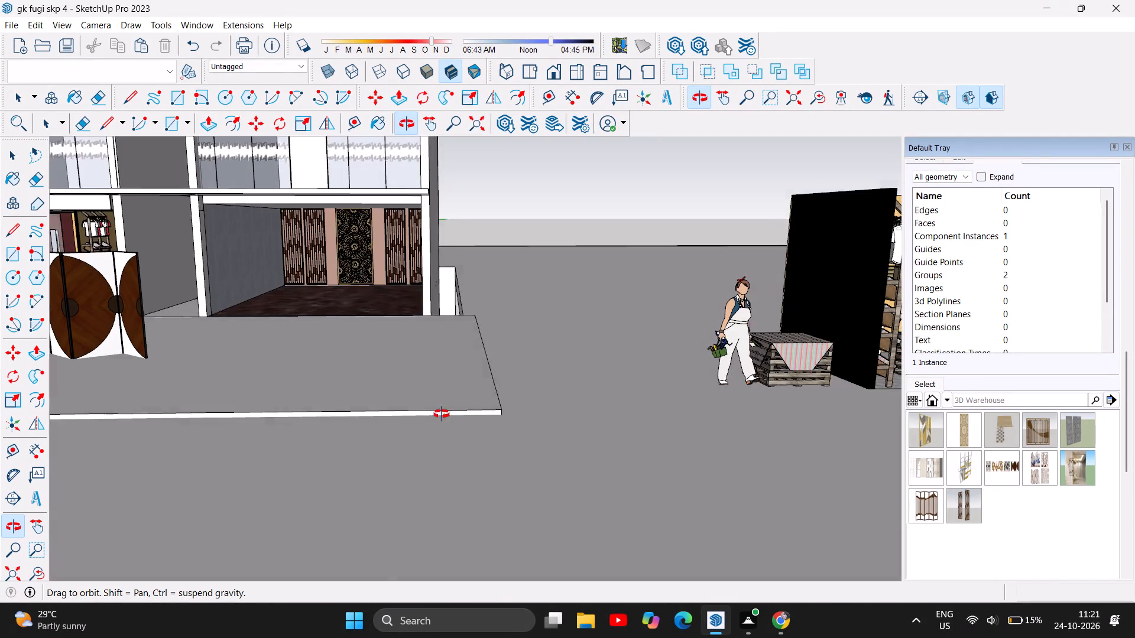
drag(442, 414, 440, 417)
scroll(345, 239, up, 7)
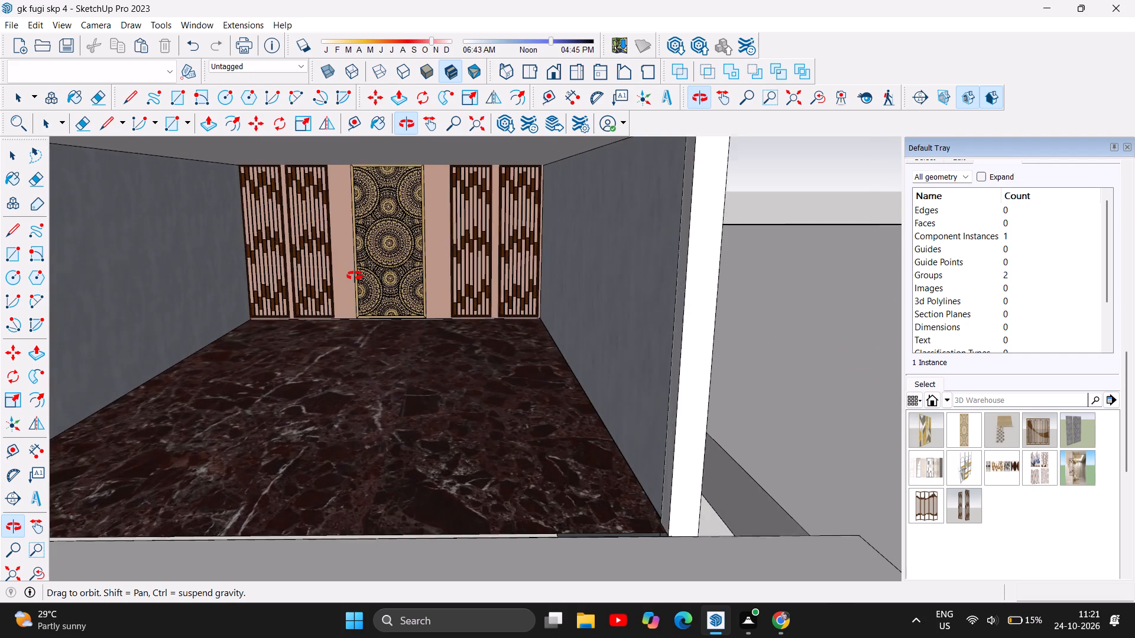
scroll(355, 276, up, 1)
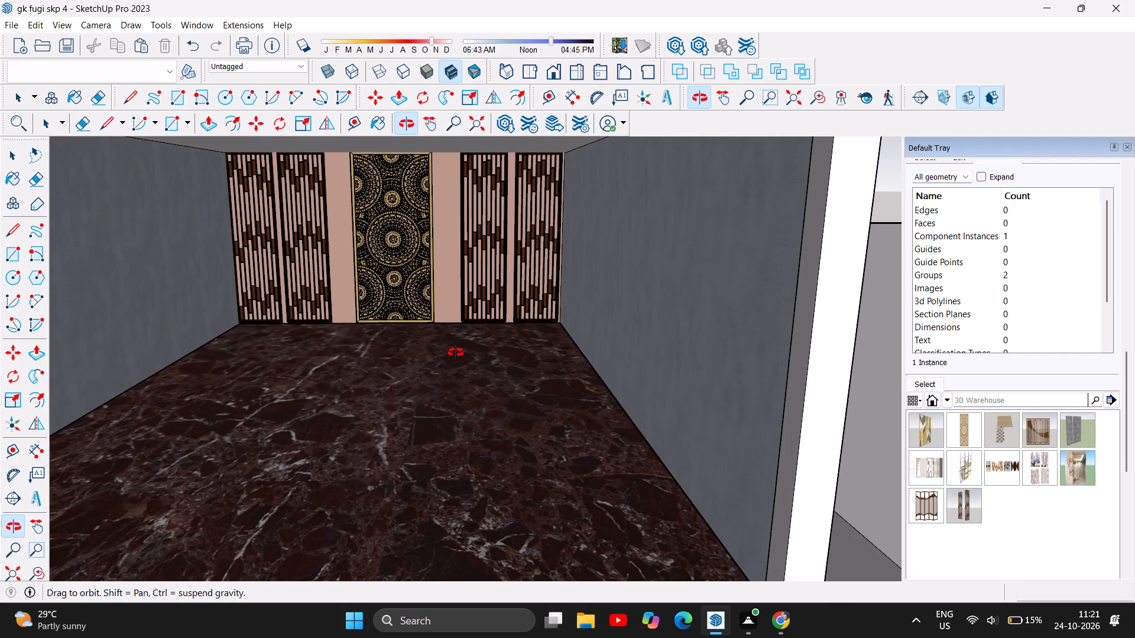
drag(507, 364, 494, 362)
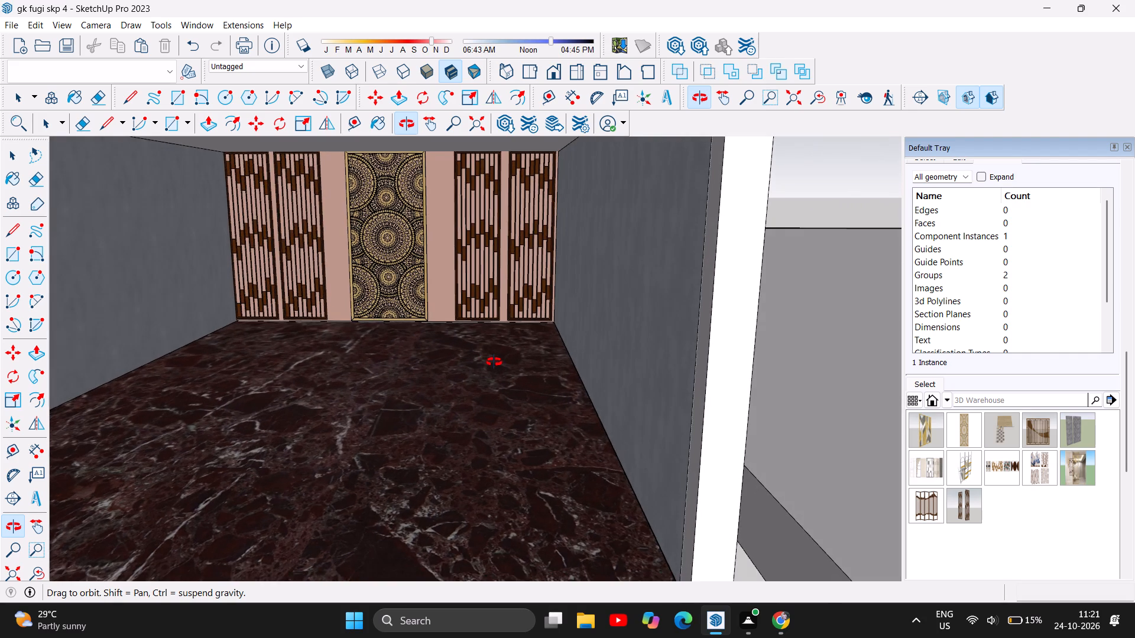
drag(494, 362, 540, 359)
scroll(348, 262, up, 1)
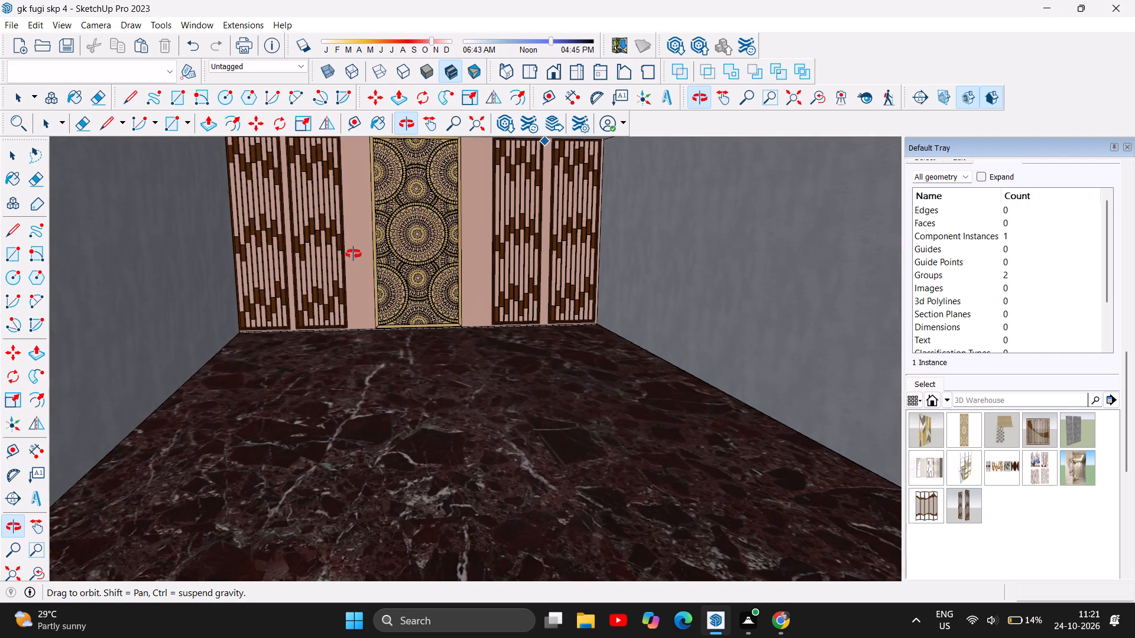
scroll(407, 311, up, 4)
scroll(430, 324, down, 4)
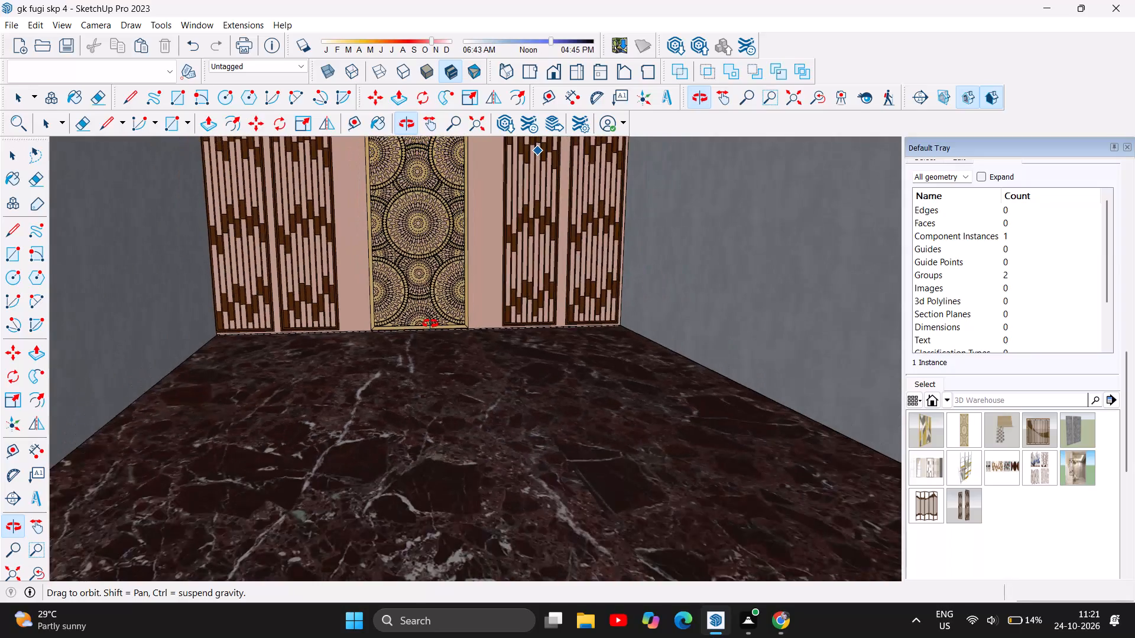
scroll(430, 324, down, 4)
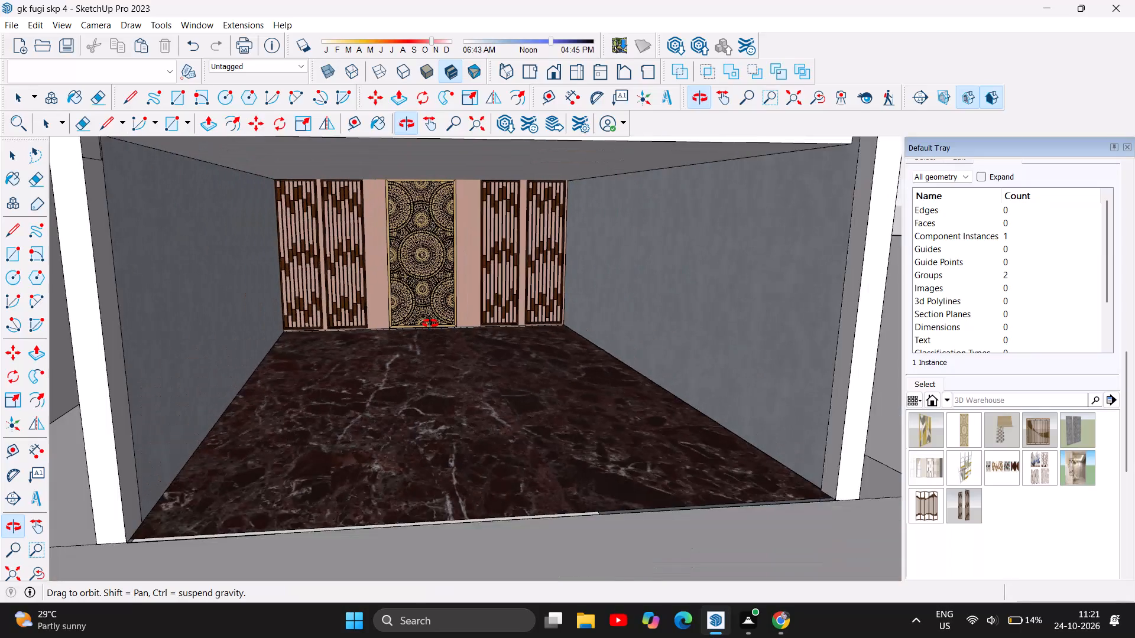
scroll(430, 324, up, 3)
drag(522, 438, 517, 425)
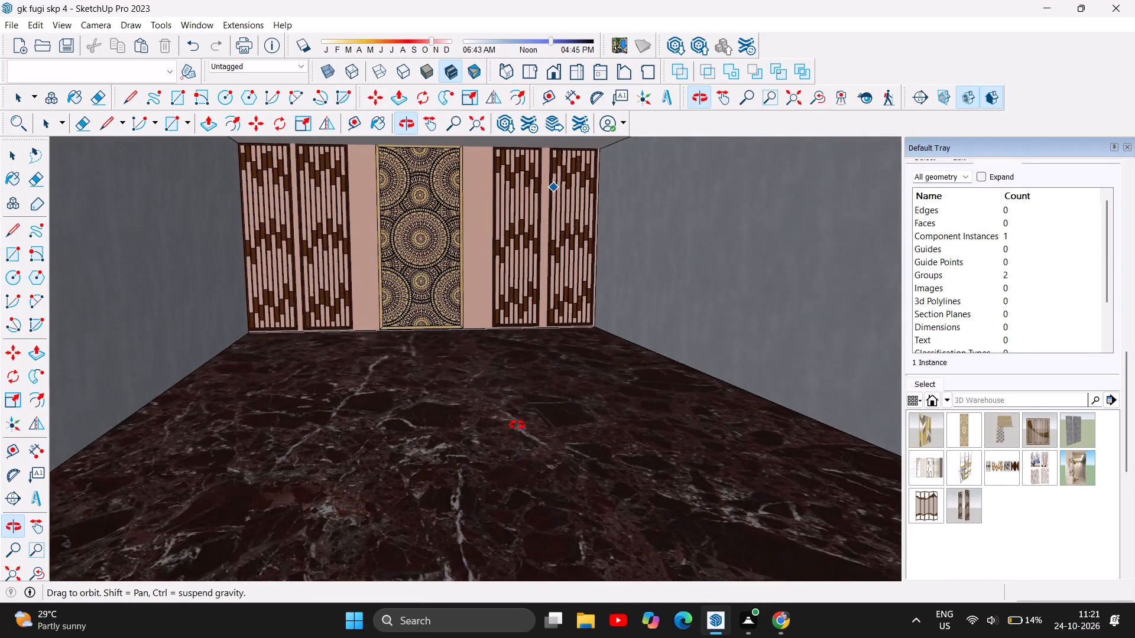
drag(517, 425, 495, 428)
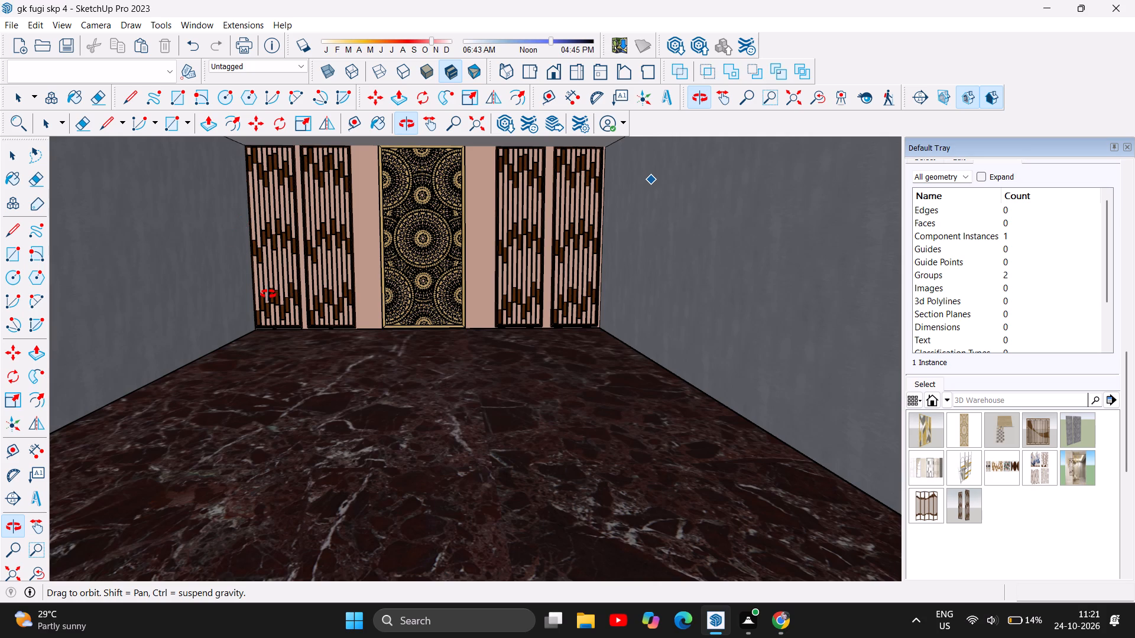
scroll(320, 415, down, 2)
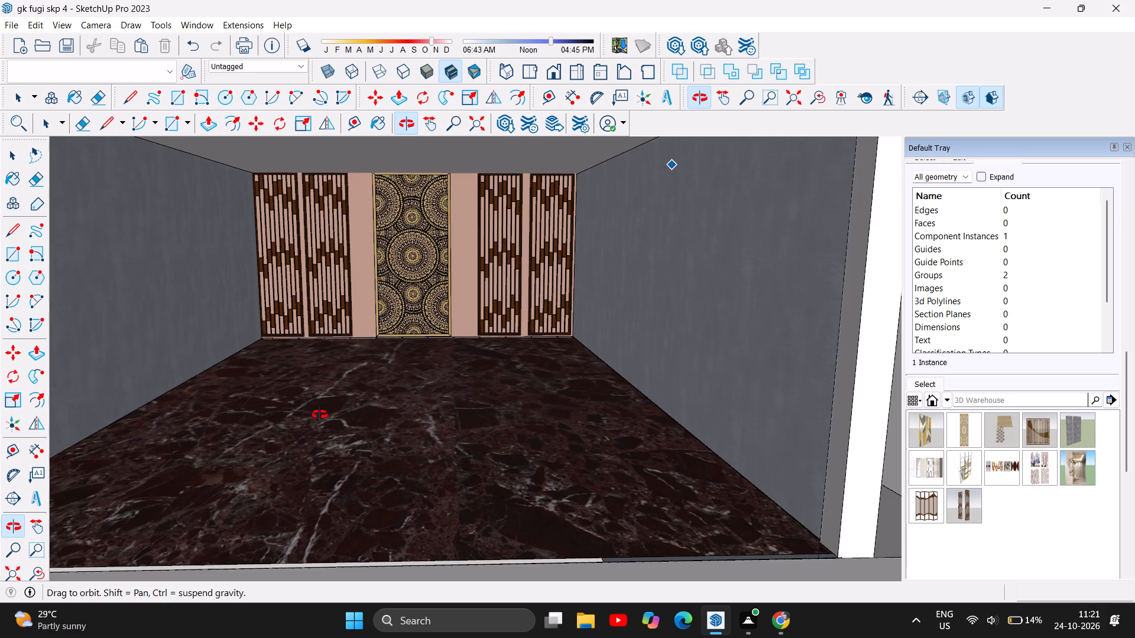
scroll(320, 415, down, 7)
scroll(319, 415, up, 5)
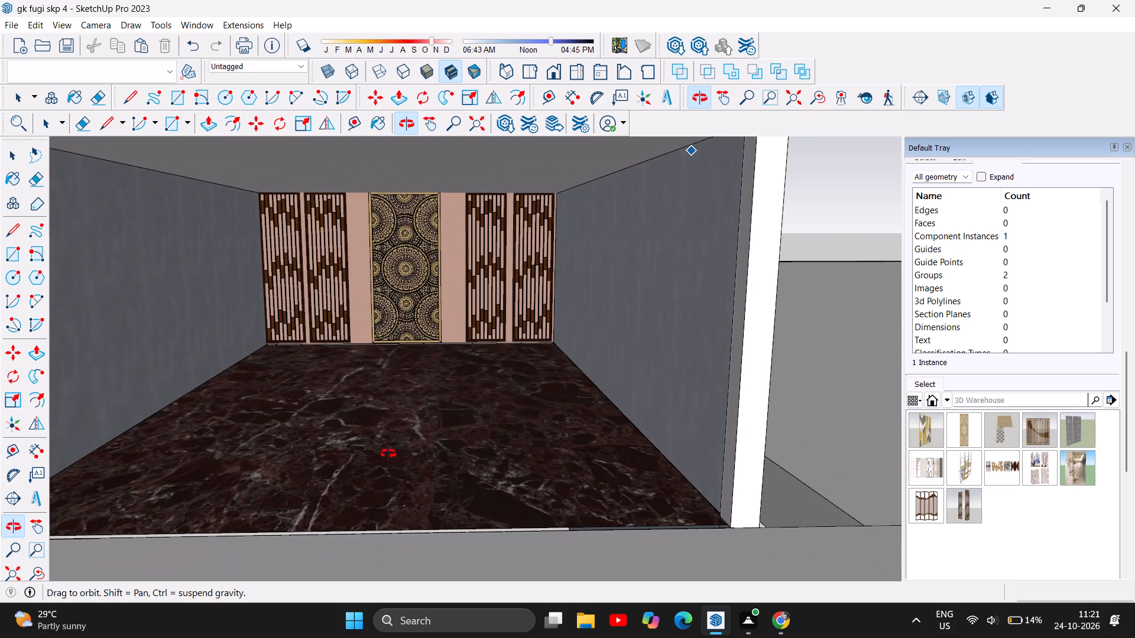
drag(407, 460, 445, 447)
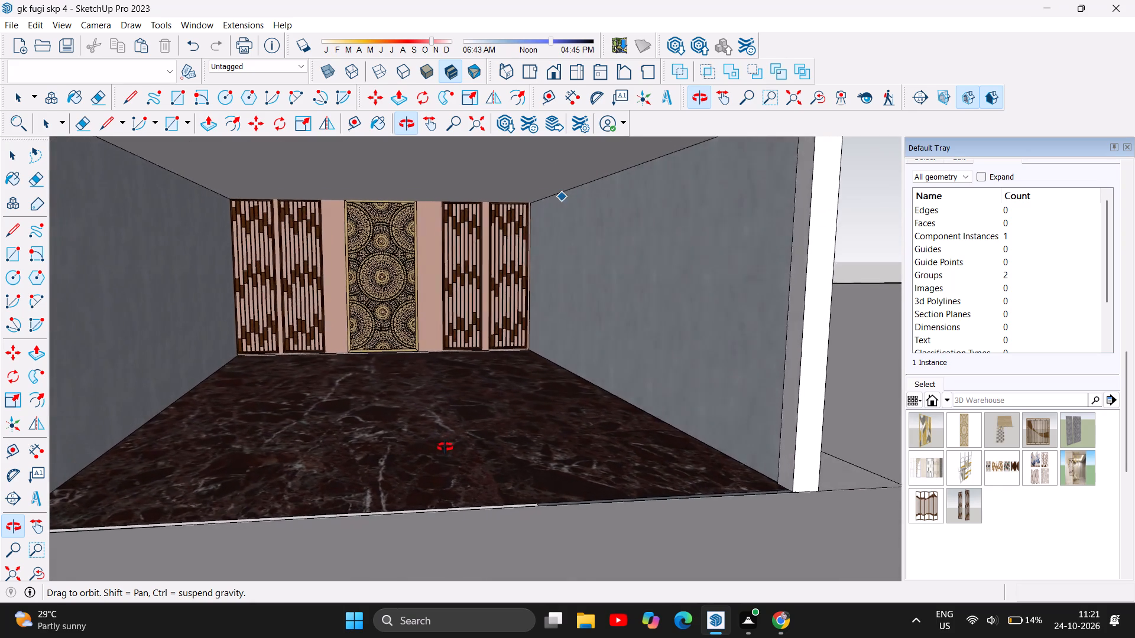
drag(445, 447, 487, 447)
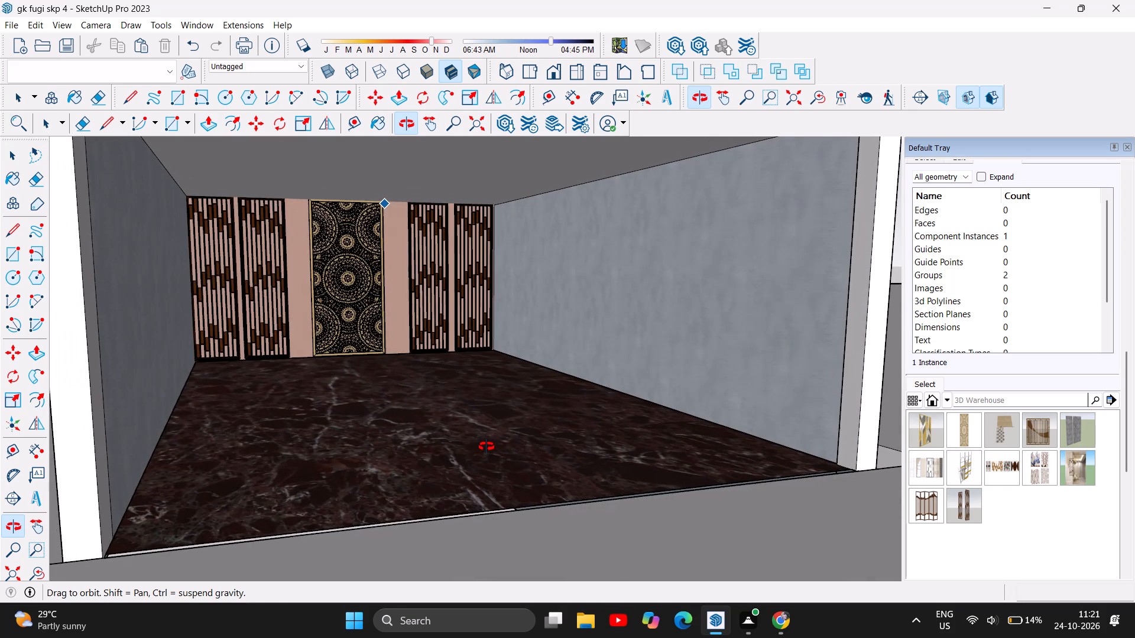
scroll(505, 376, up, 1)
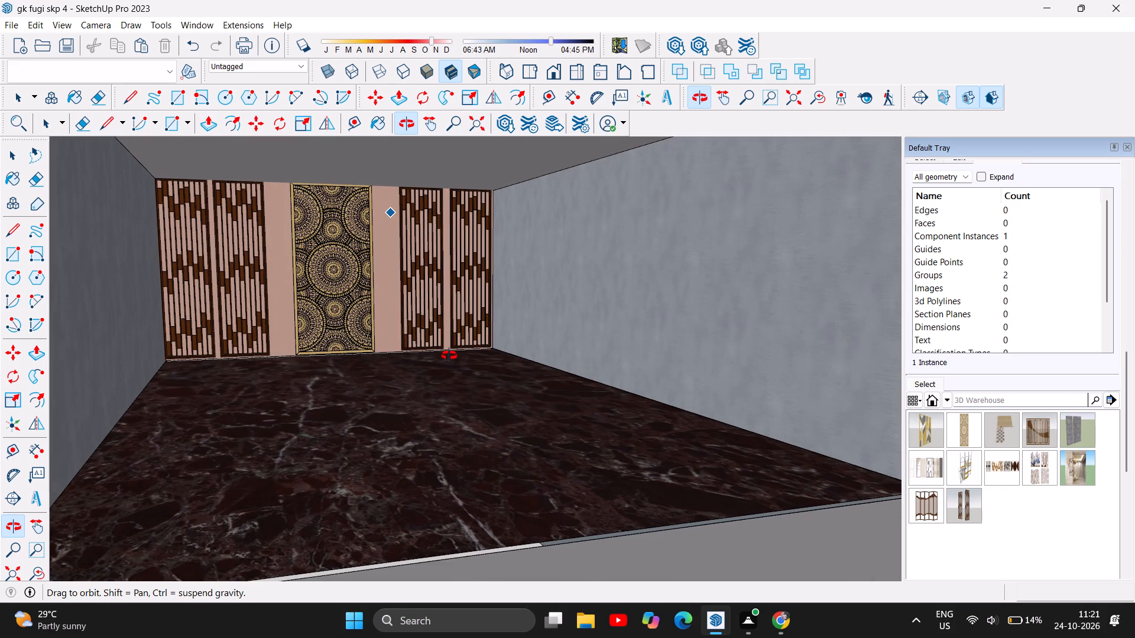
scroll(449, 356, up, 1)
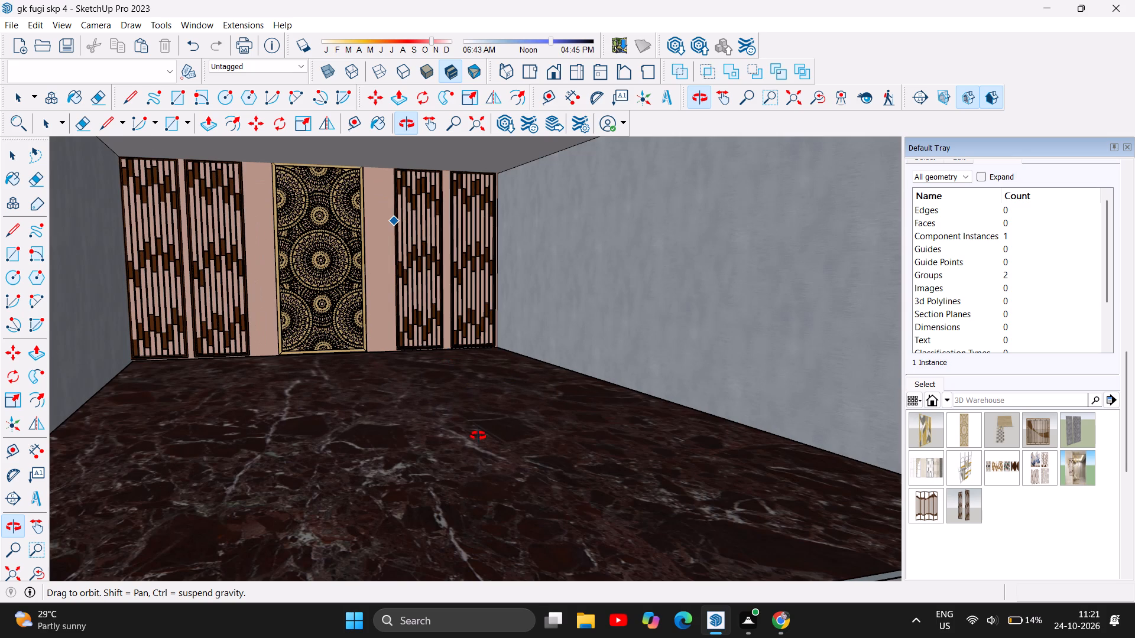
scroll(411, 393, up, 1)
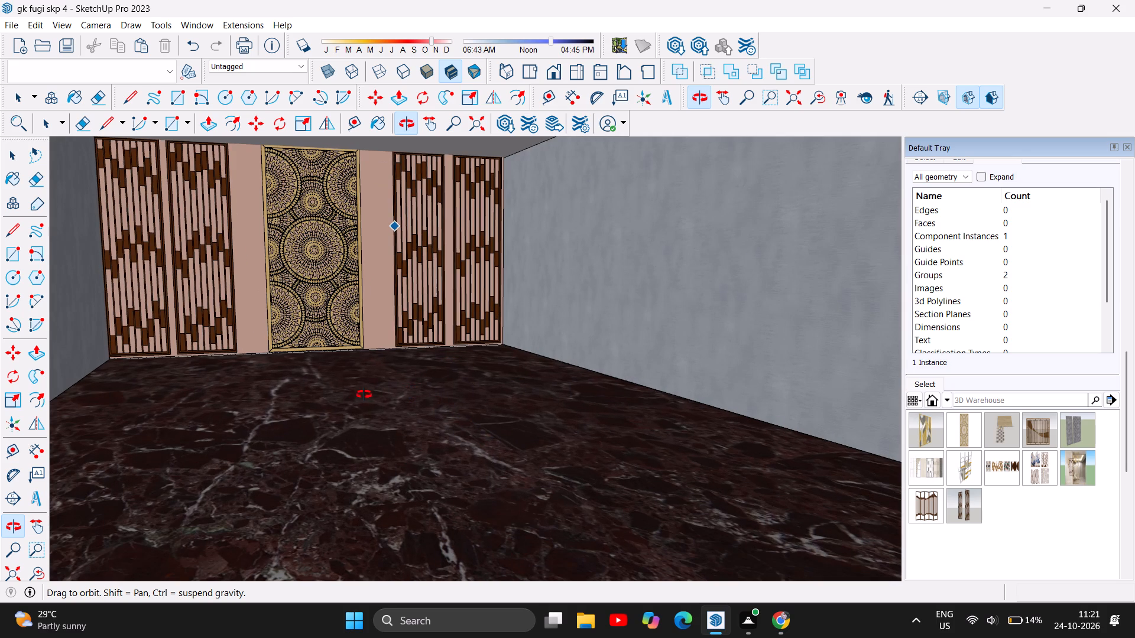
scroll(284, 386, up, 1)
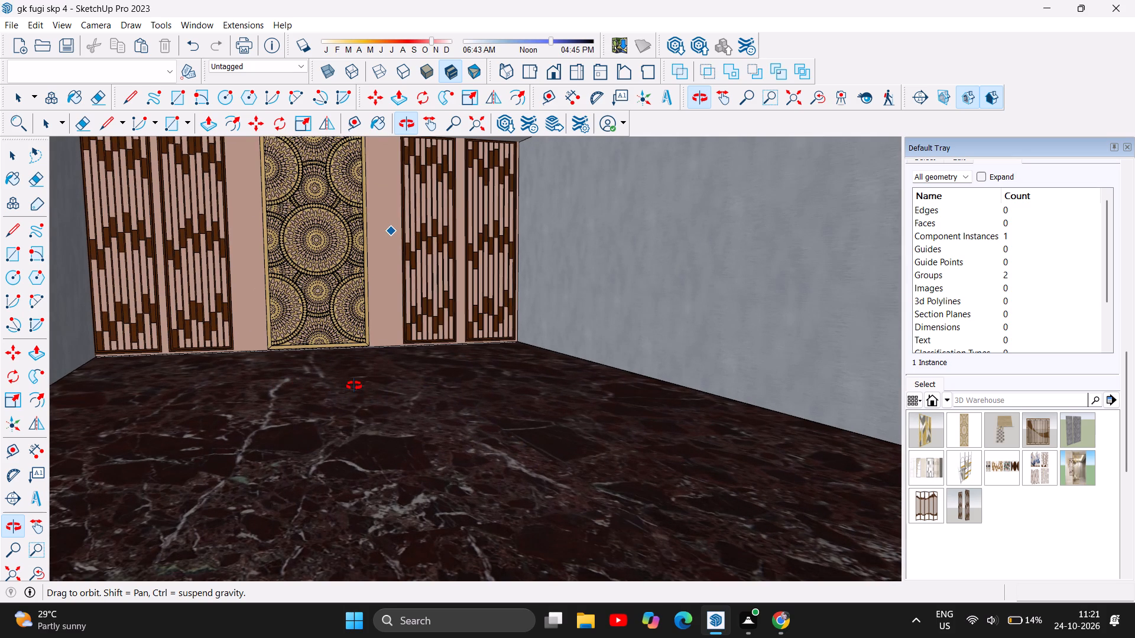
Examine the panelled back wall from near and far inside the marble-floored shop, comparing it with the floor, ceiling and side walls.
scroll(354, 386, up, 2)
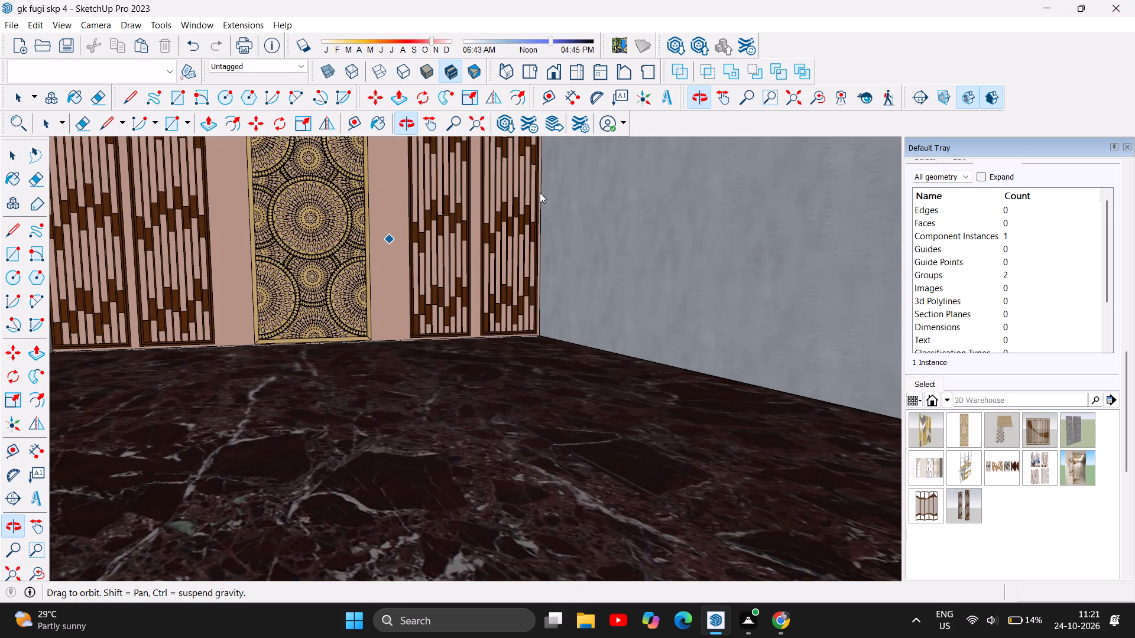
scroll(411, 455, down, 9)
scroll(391, 421, up, 1)
scroll(342, 367, up, 1)
scroll(316, 320, up, 1)
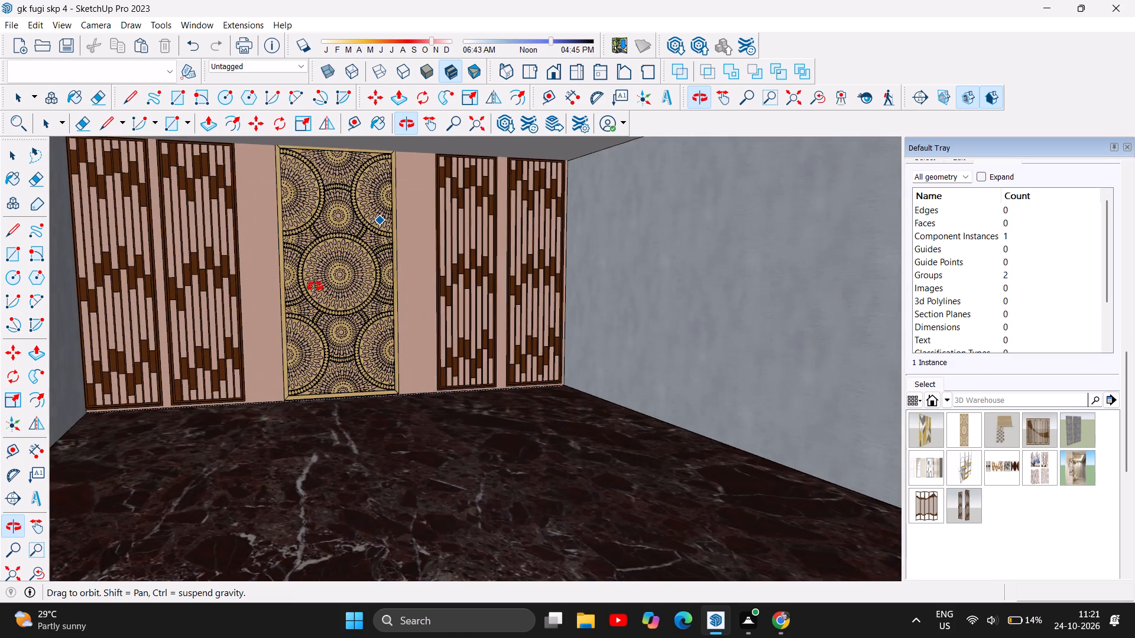
scroll(315, 278, up, 2)
scroll(279, 435, down, 4)
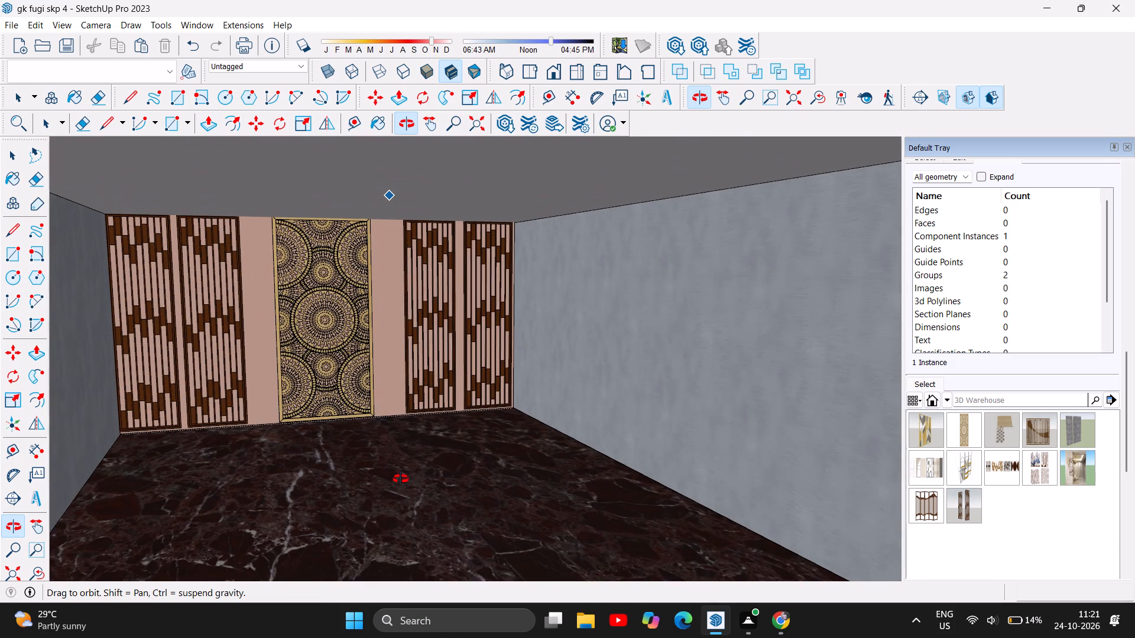
scroll(402, 479, up, 1)
scroll(313, 461, down, 1)
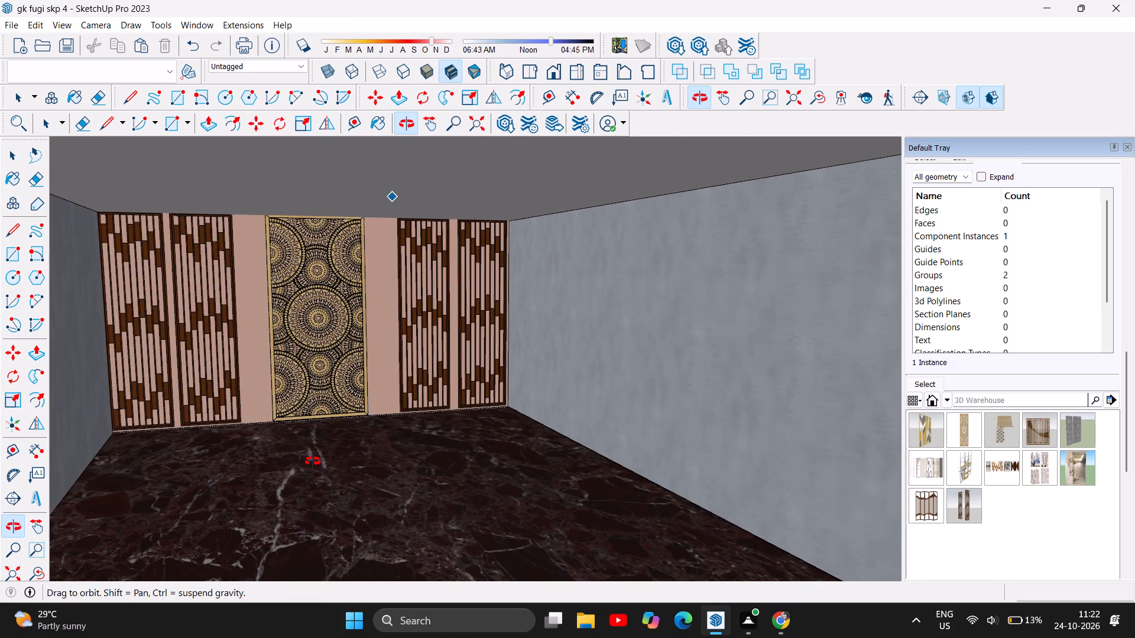
scroll(313, 461, down, 4)
scroll(388, 614, up, 3)
scroll(319, 511, up, 2)
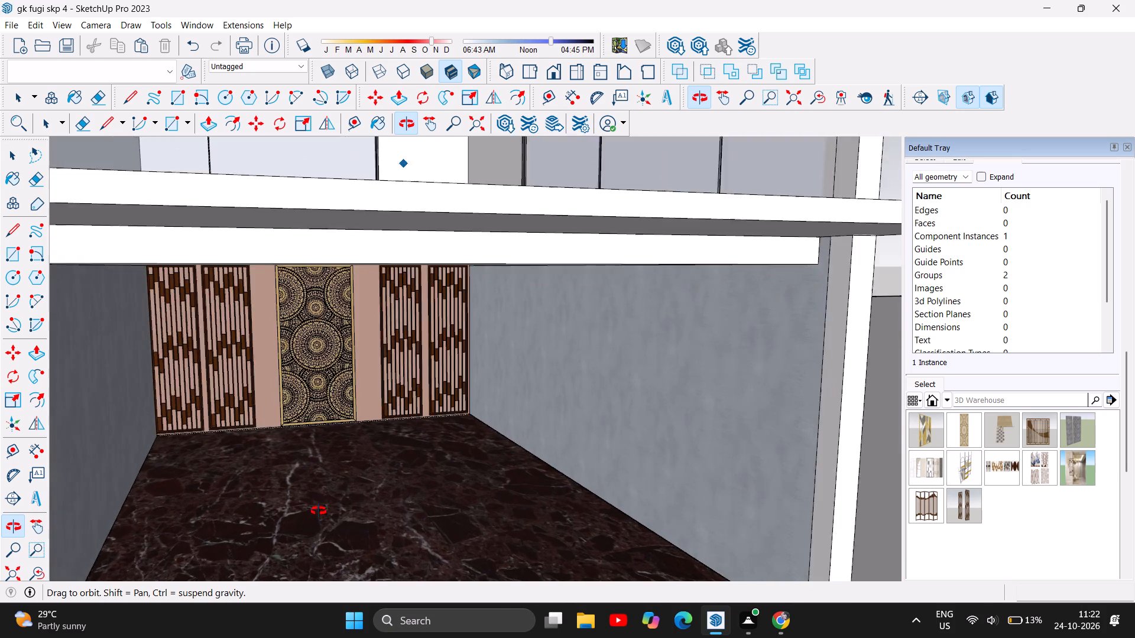
scroll(319, 511, up, 3)
drag(340, 521, 315, 504)
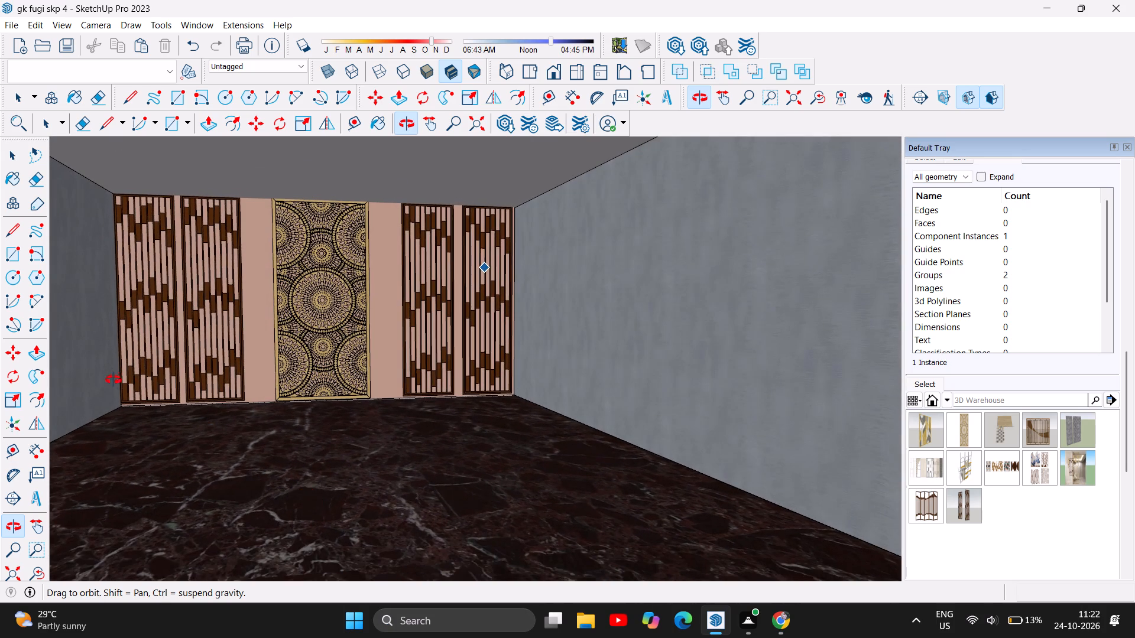
scroll(179, 379, up, 2)
scroll(448, 364, up, 3)
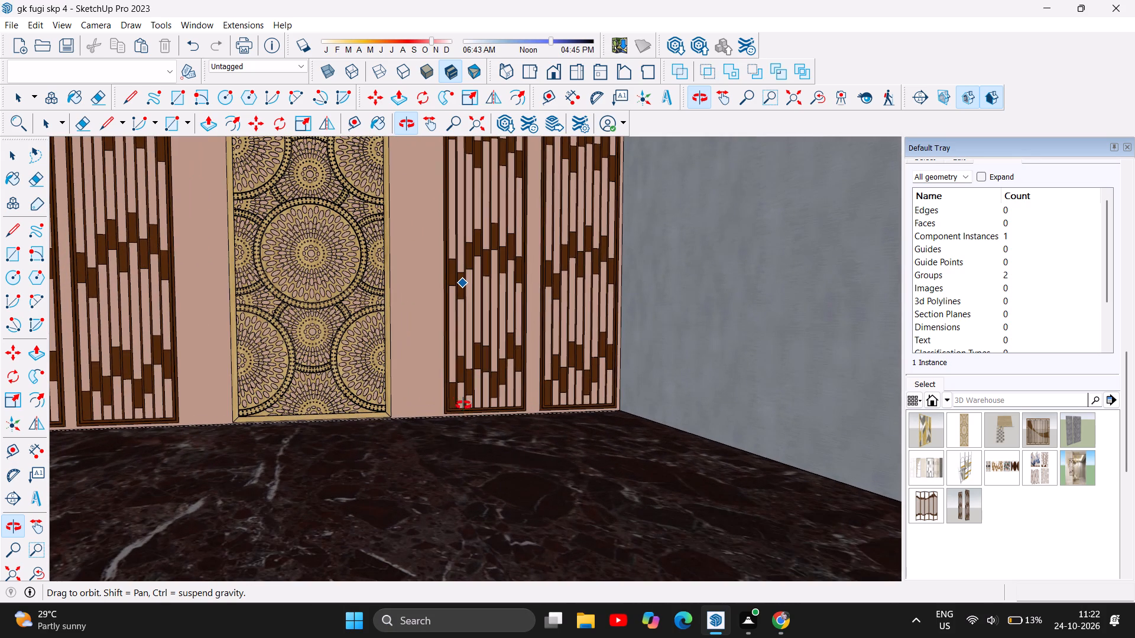
scroll(443, 460, down, 8)
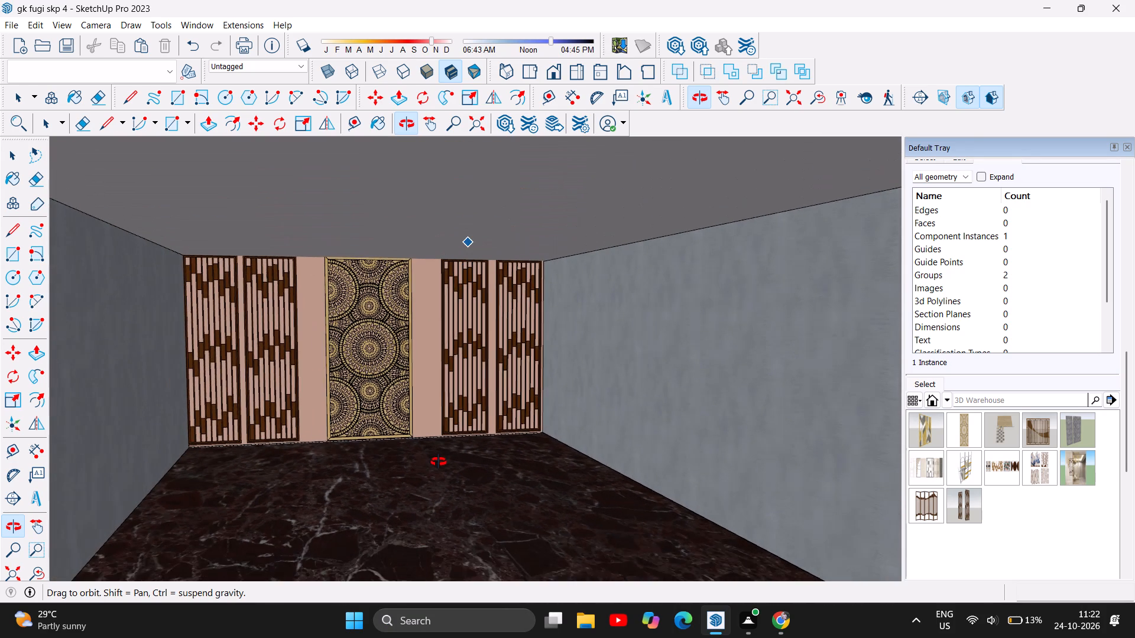
scroll(439, 462, up, 5)
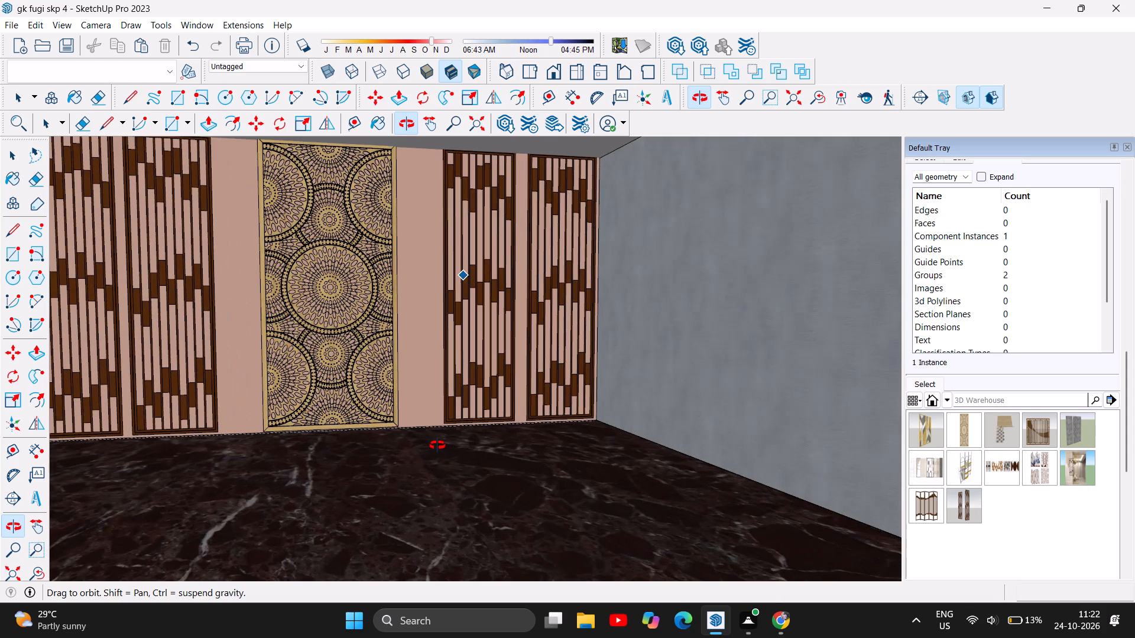
scroll(437, 445, down, 5)
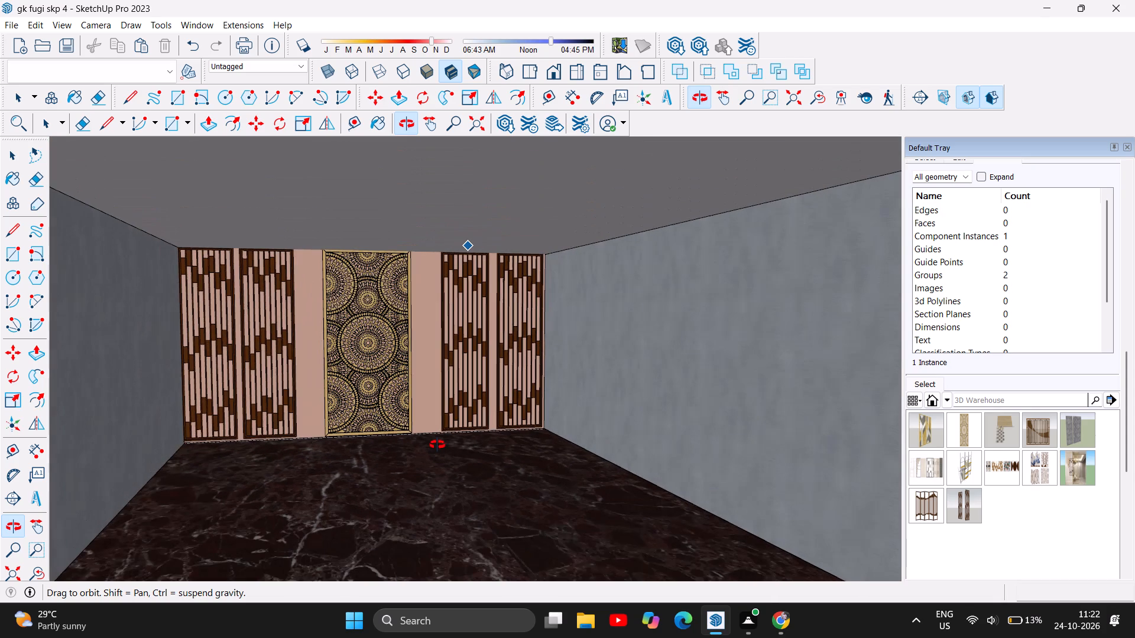
scroll(437, 445, down, 1)
scroll(450, 512, up, 2)
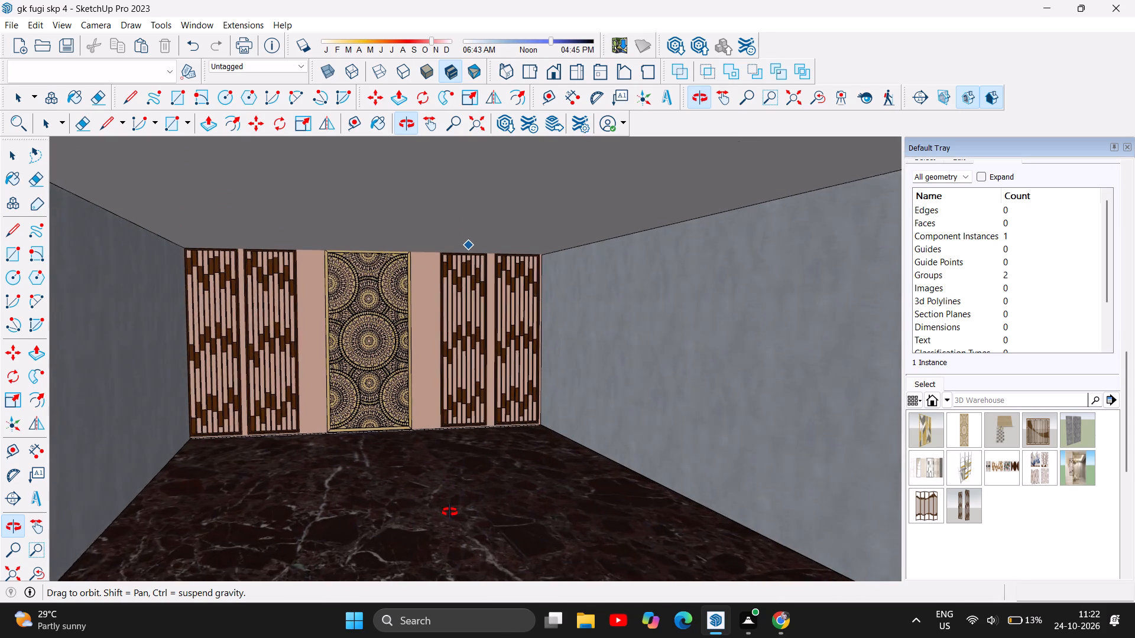
scroll(446, 503, up, 2)
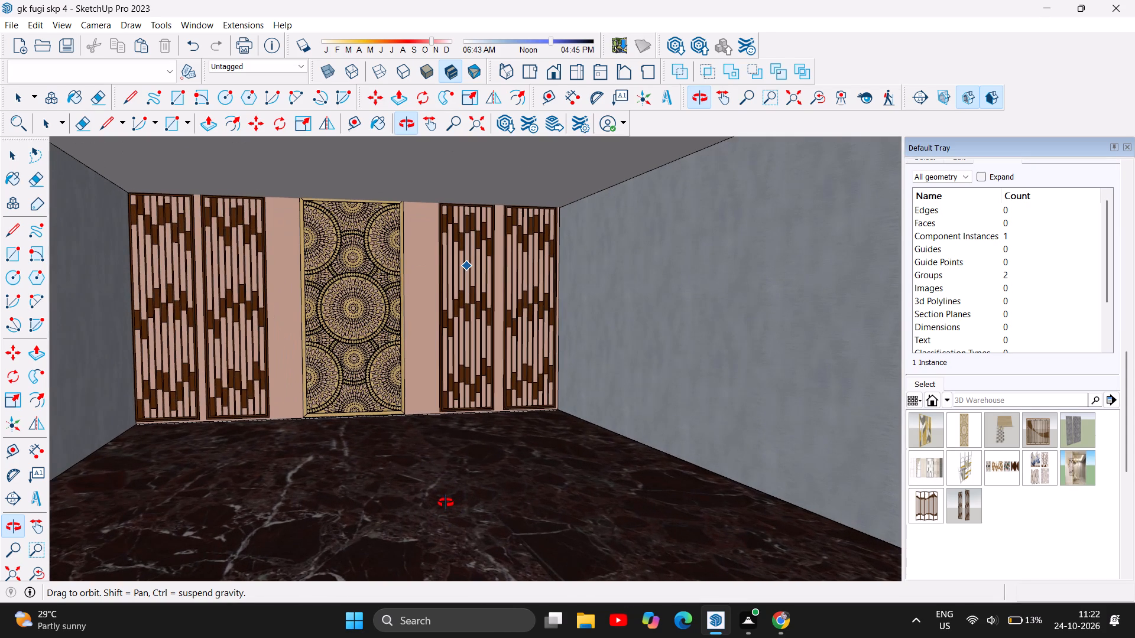
scroll(446, 503, up, 1)
Examine the shop interior from several angles, checking the plain grey side walls beside the decorated back wall.
drag(446, 503, 433, 502)
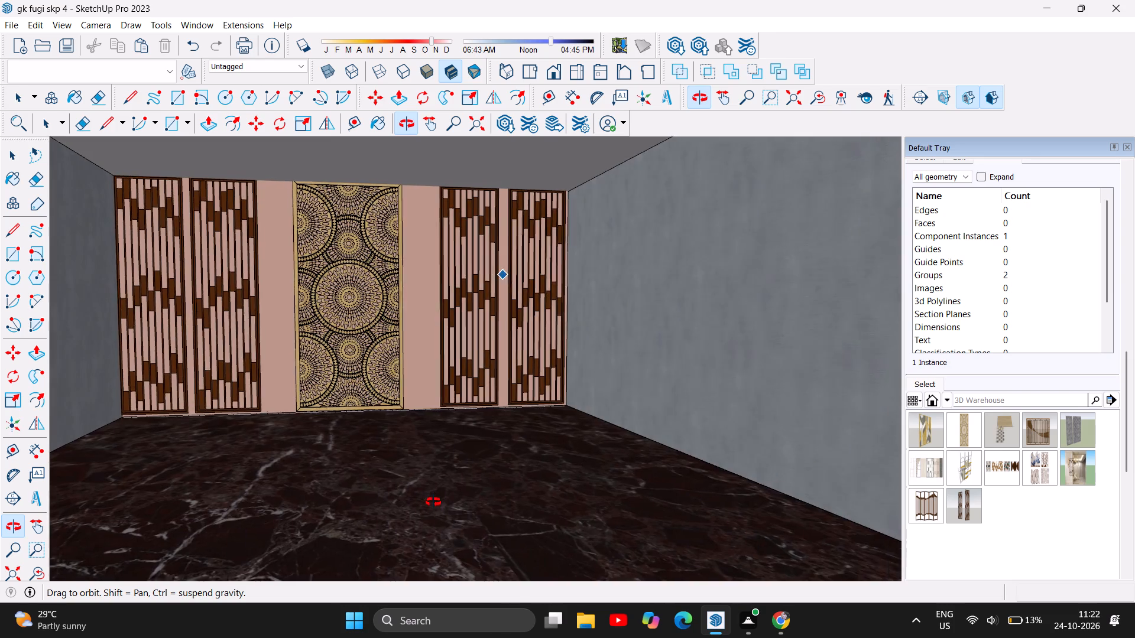
drag(433, 502, 405, 499)
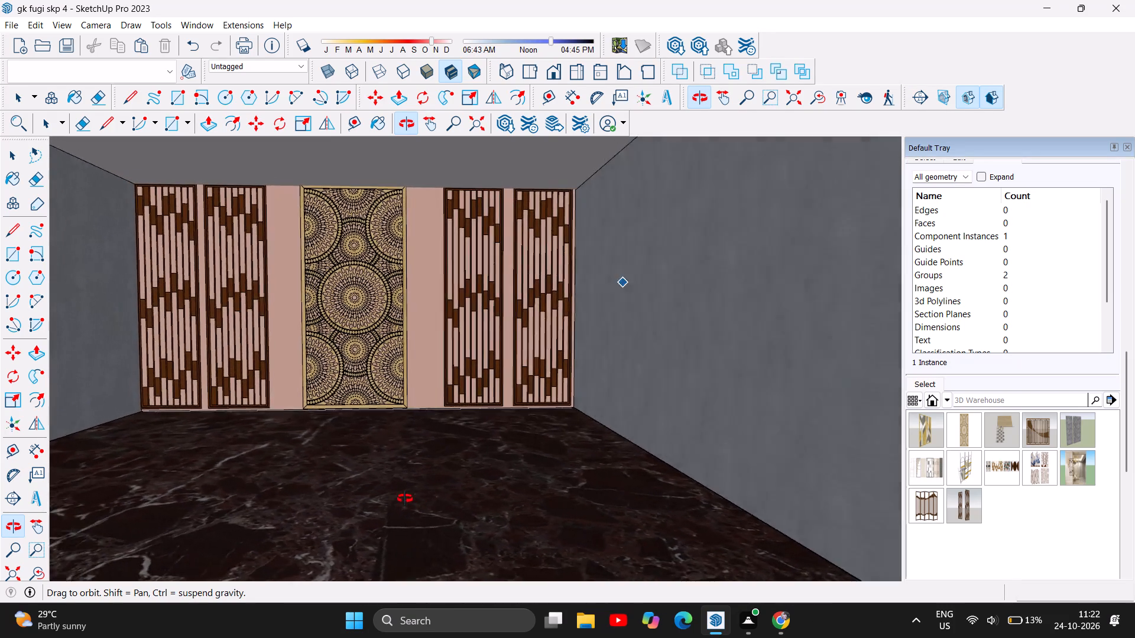
drag(405, 499, 510, 511)
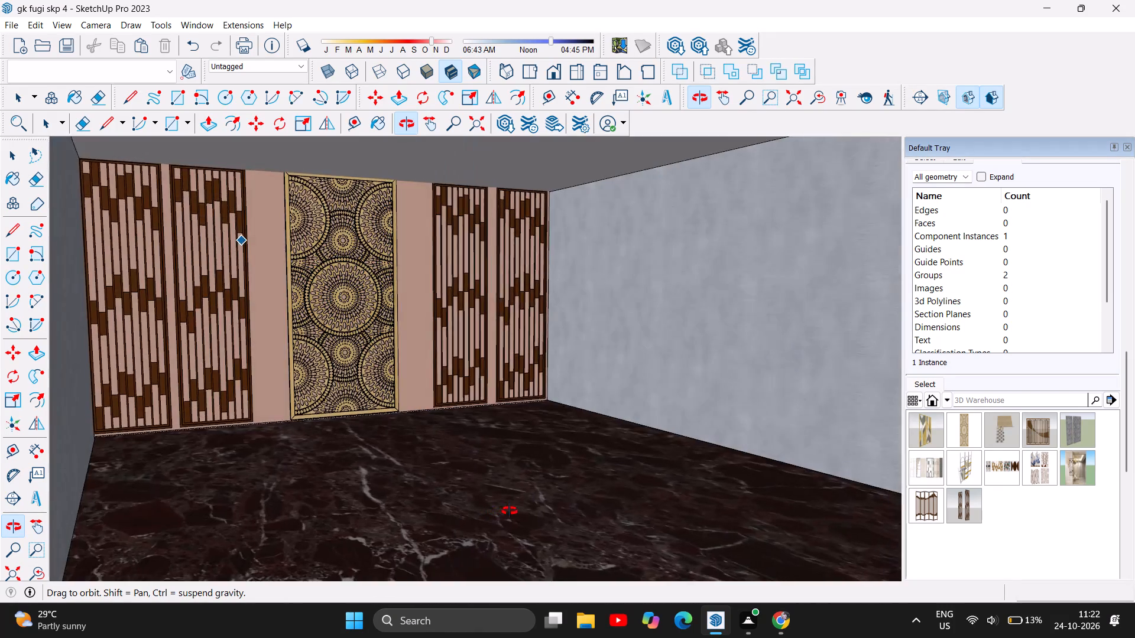
drag(510, 511, 490, 512)
click(489, 512)
double_click(484, 512)
scroll(447, 481, down, 5)
scroll(564, 516, up, 2)
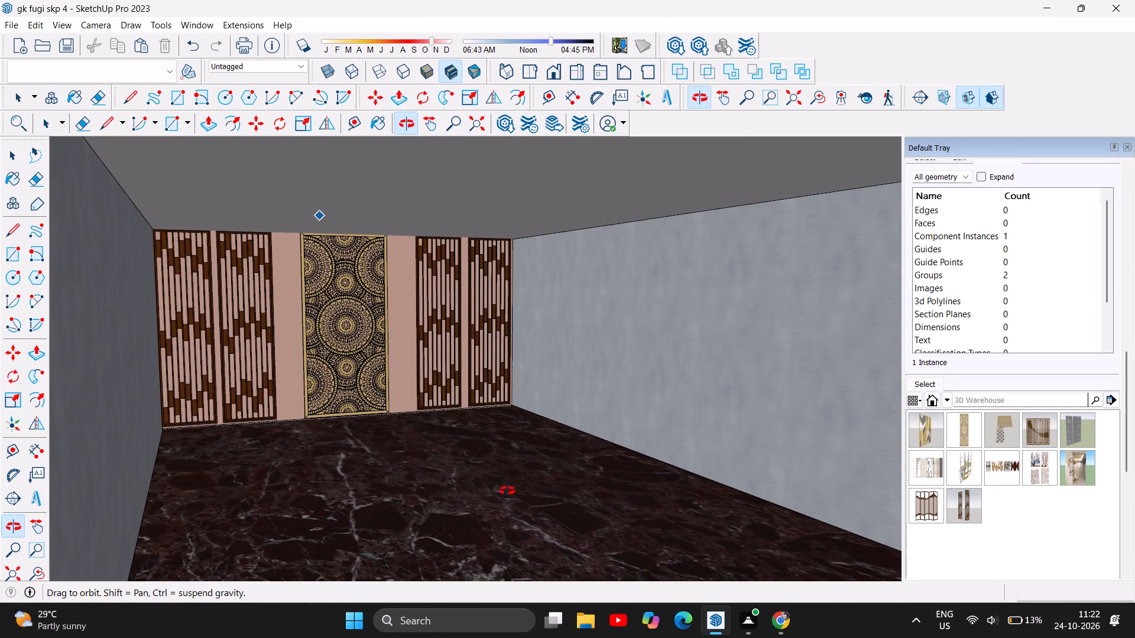
drag(469, 473, 454, 473)
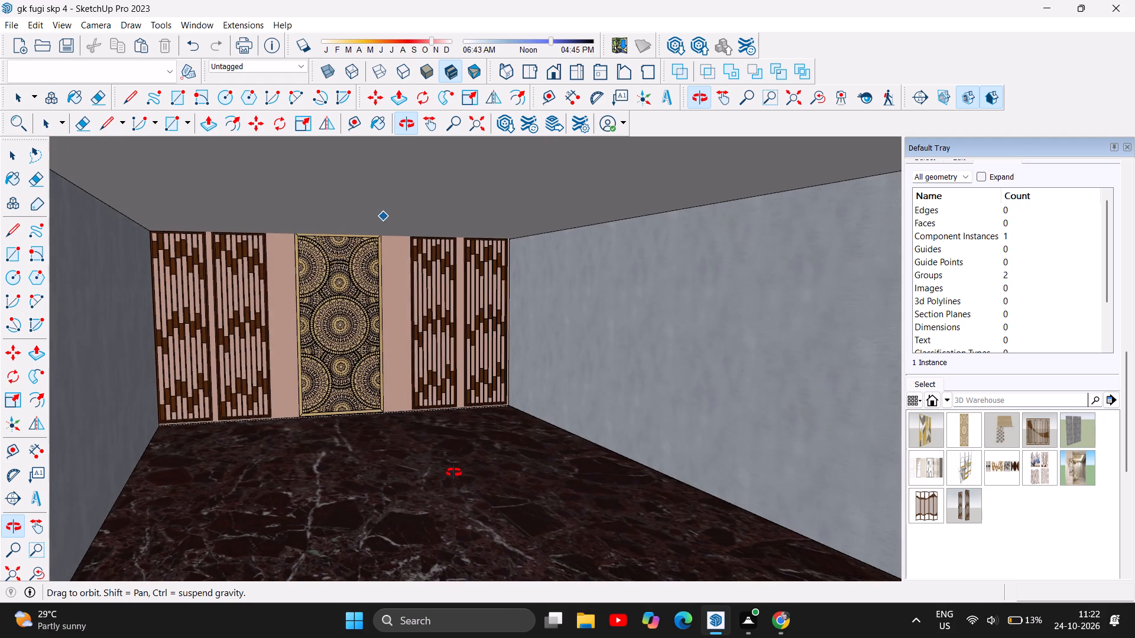
drag(454, 473, 444, 470)
scroll(301, 433, up, 3)
drag(388, 479, 386, 480)
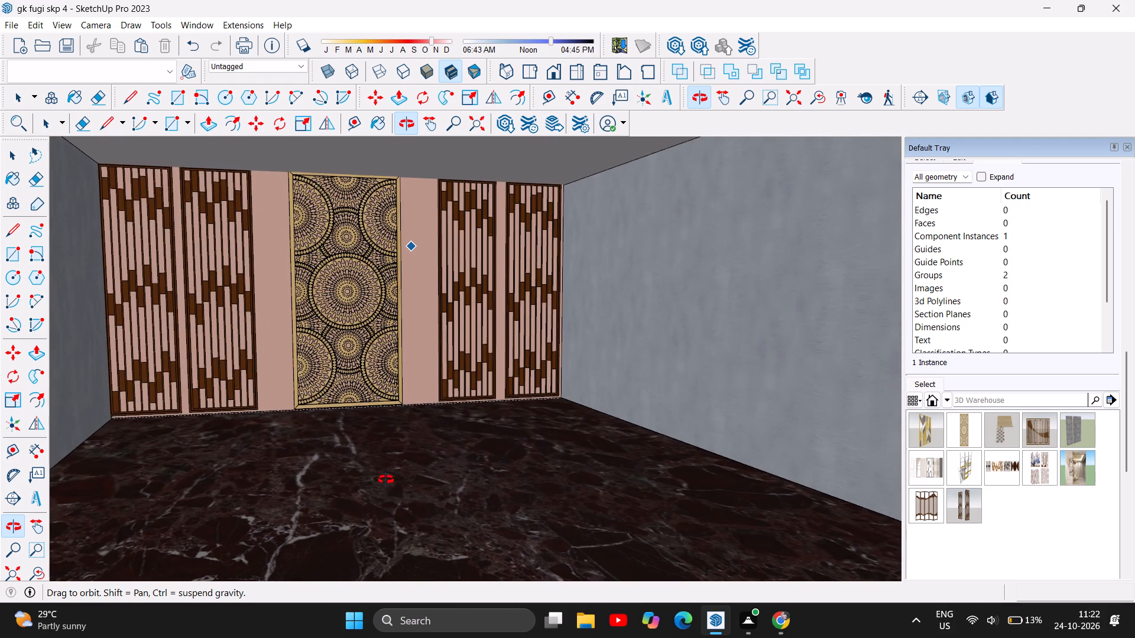
drag(386, 480, 377, 477)
scroll(403, 464, down, 3)
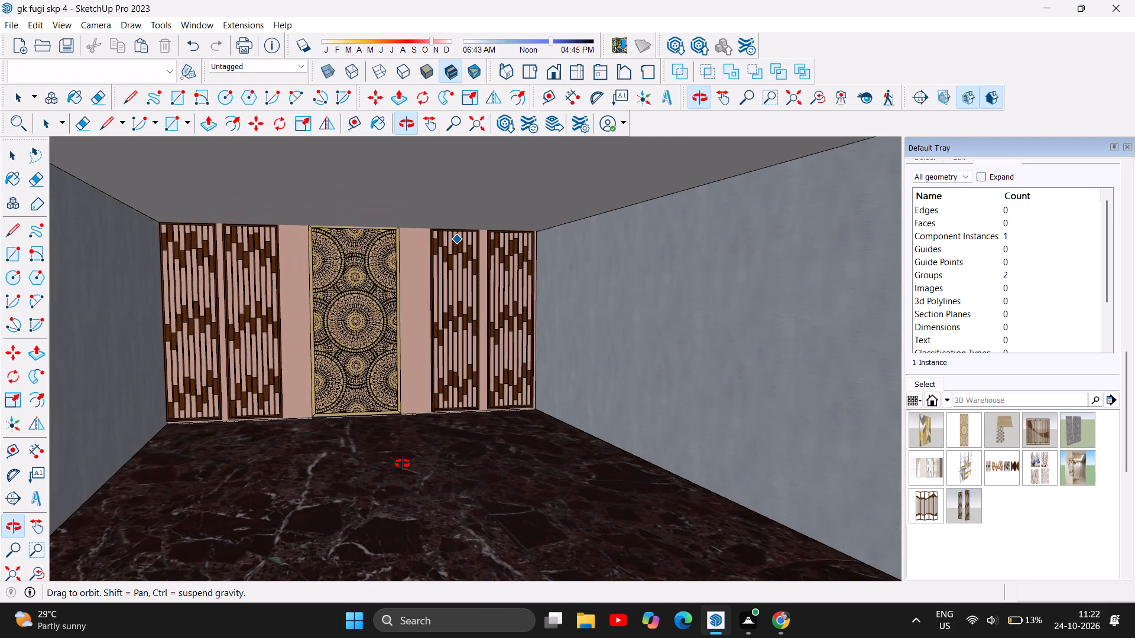
scroll(378, 414, down, 2)
scroll(393, 490, up, 3)
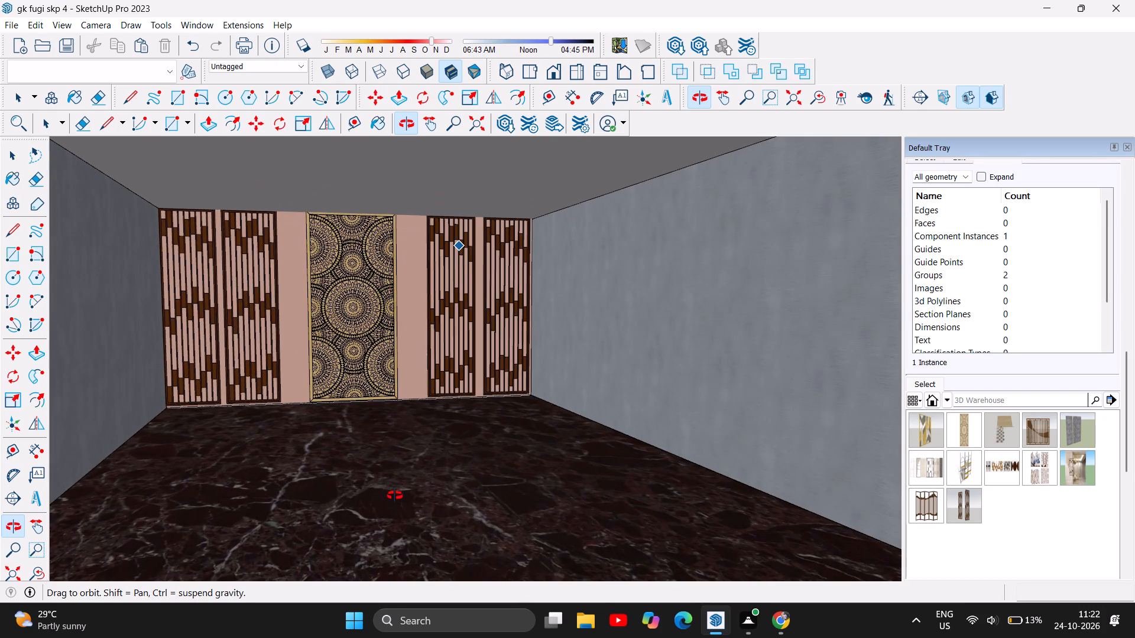
drag(413, 517, 408, 507)
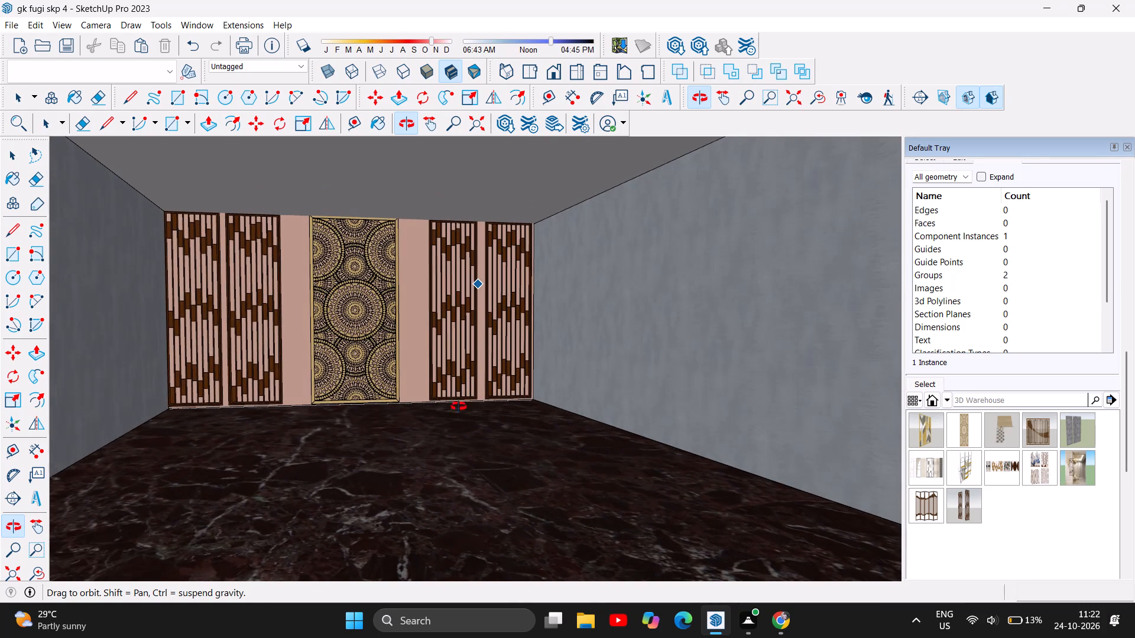
scroll(458, 405, up, 2)
scroll(457, 405, down, 3)
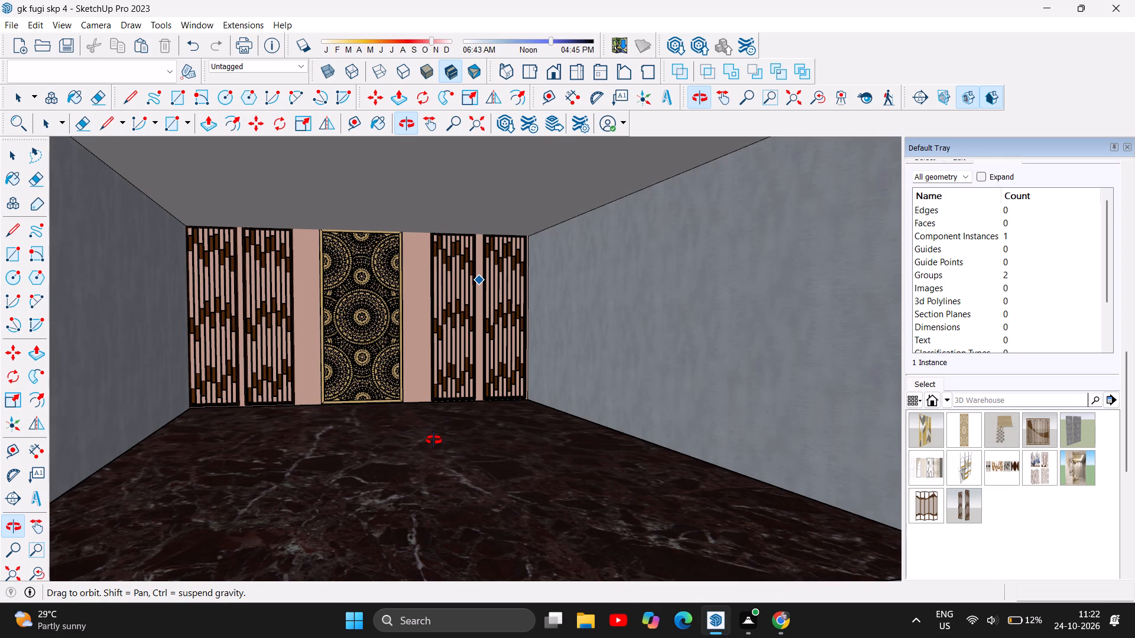
scroll(434, 440, down, 1)
scroll(434, 440, up, 1)
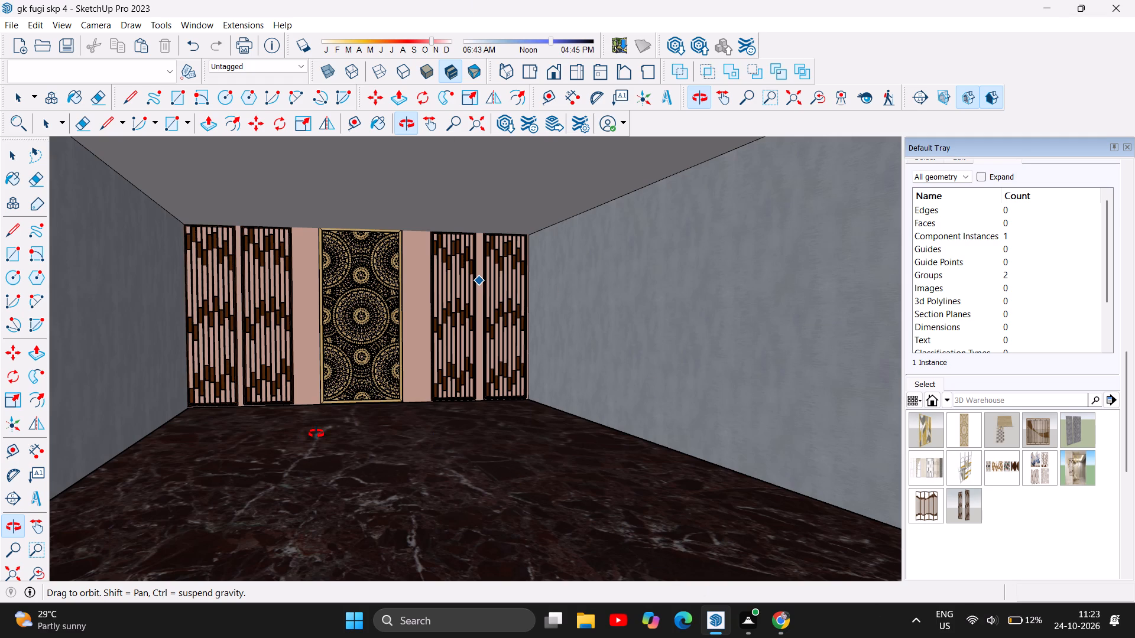
Search the 3D Warehouse for "wall paints".
double_click(1000, 403)
text(wa)
text(ll paints)
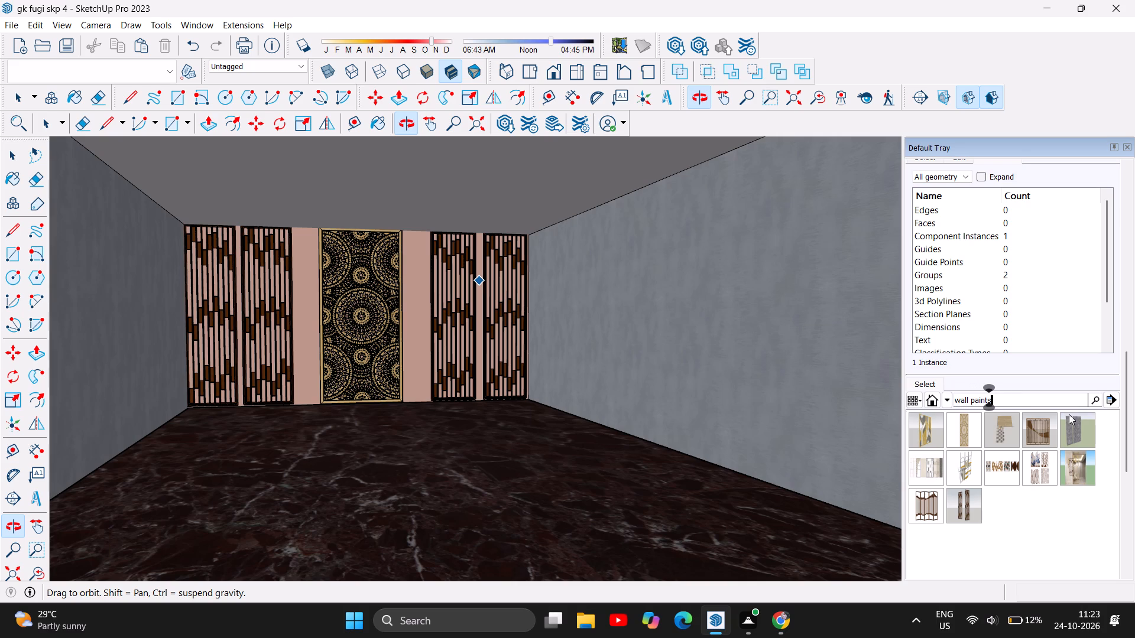
double_click(1095, 402)
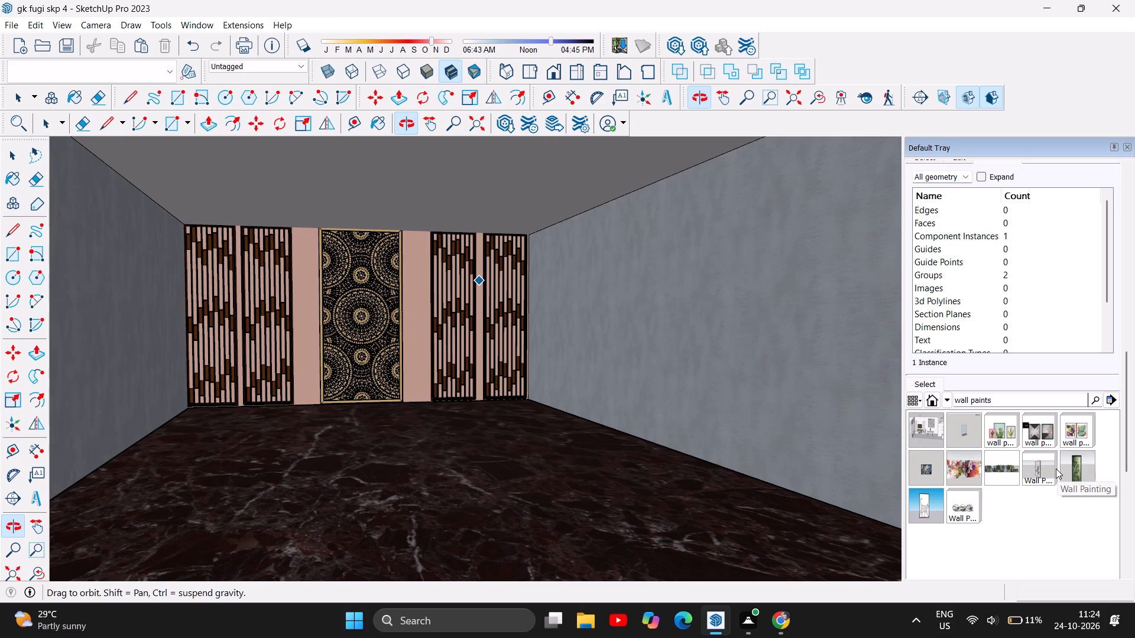
Insert the colourful "wall painting" model of a woman's face and place it on the marble floor before the back wall.
double_click(967, 474)
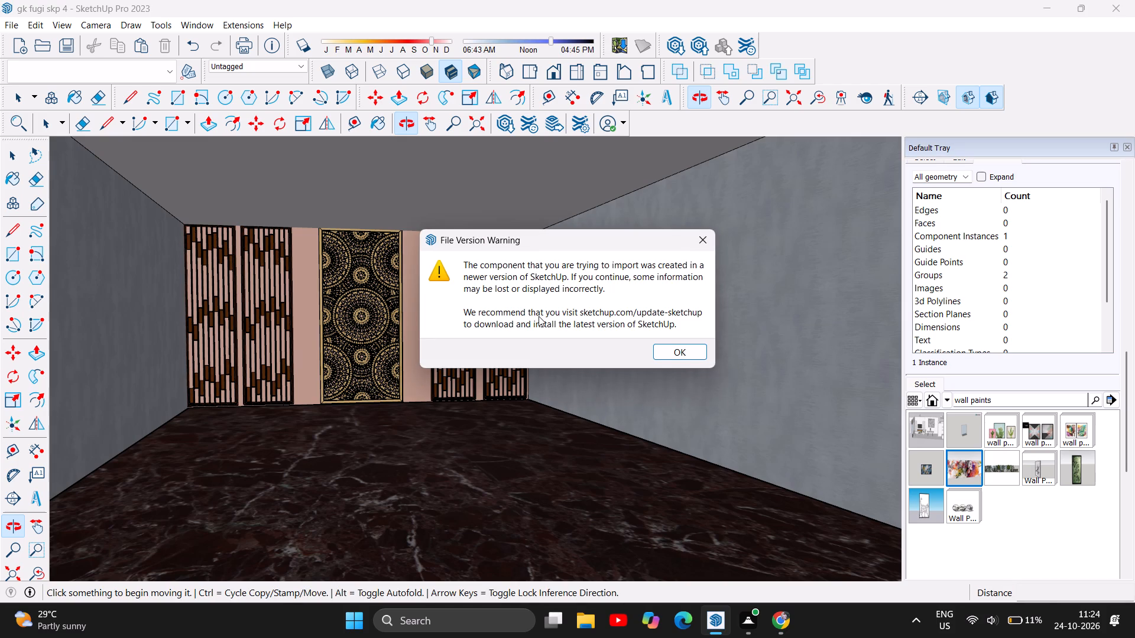
click(670, 349)
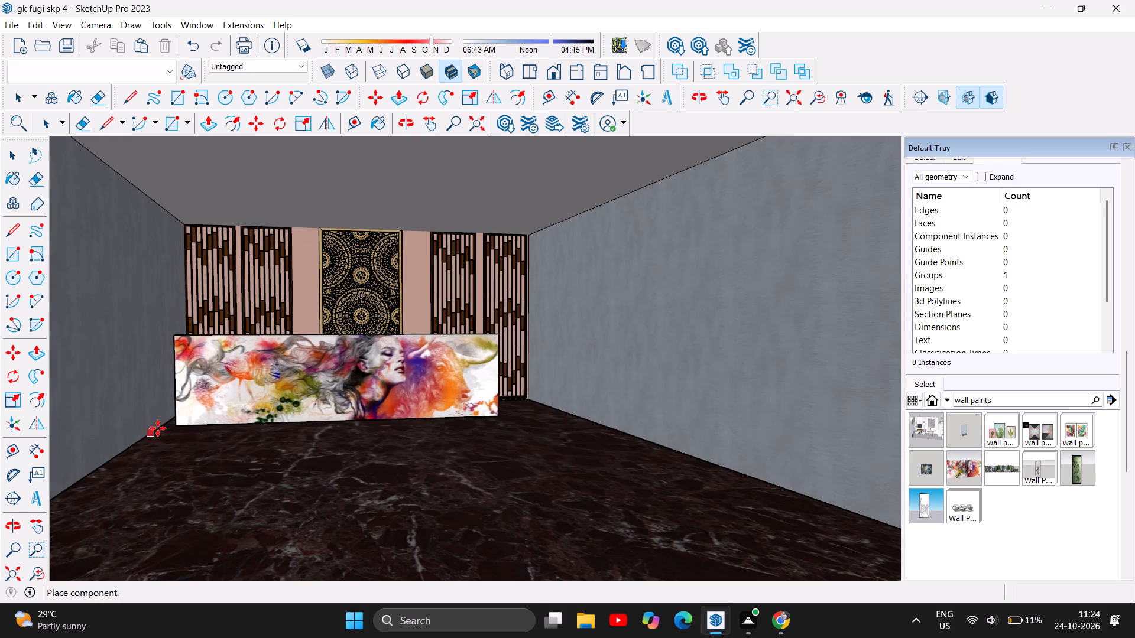
click(189, 442)
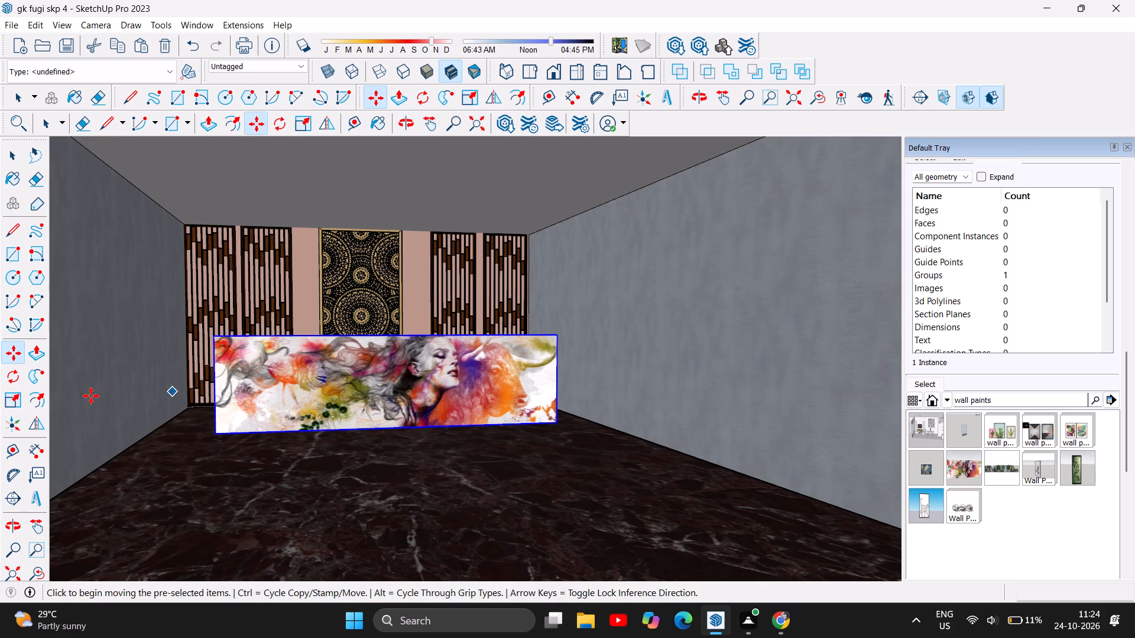
Scale the wall painting down uniformly from opposite corners, first to about 0.44 and again by 0.79.
click(4, 395)
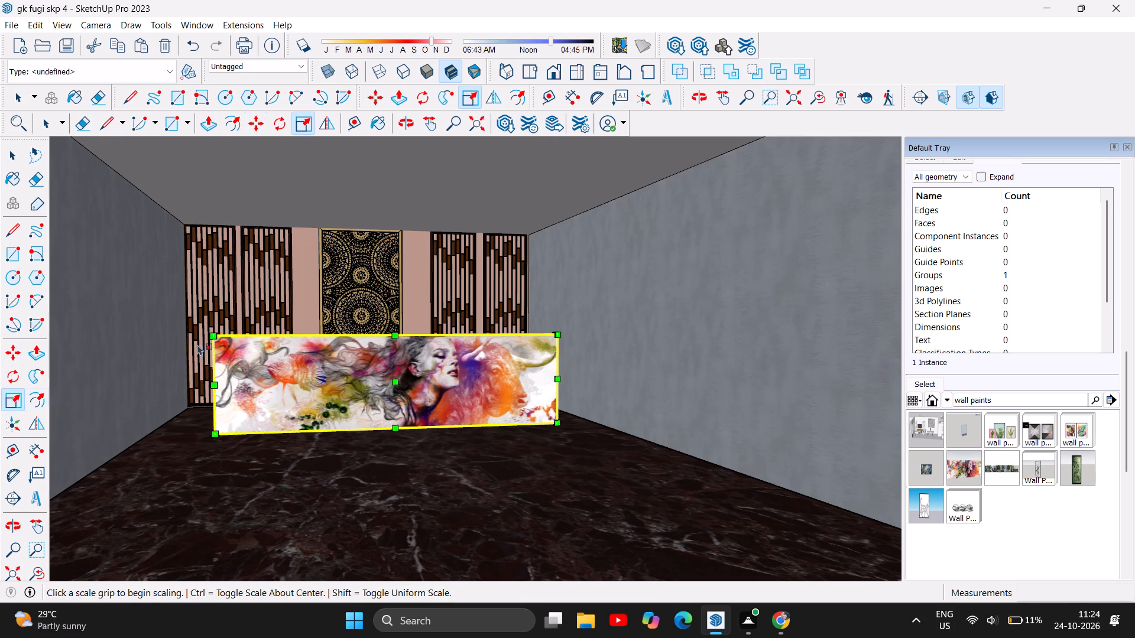
drag(211, 335, 238, 343)
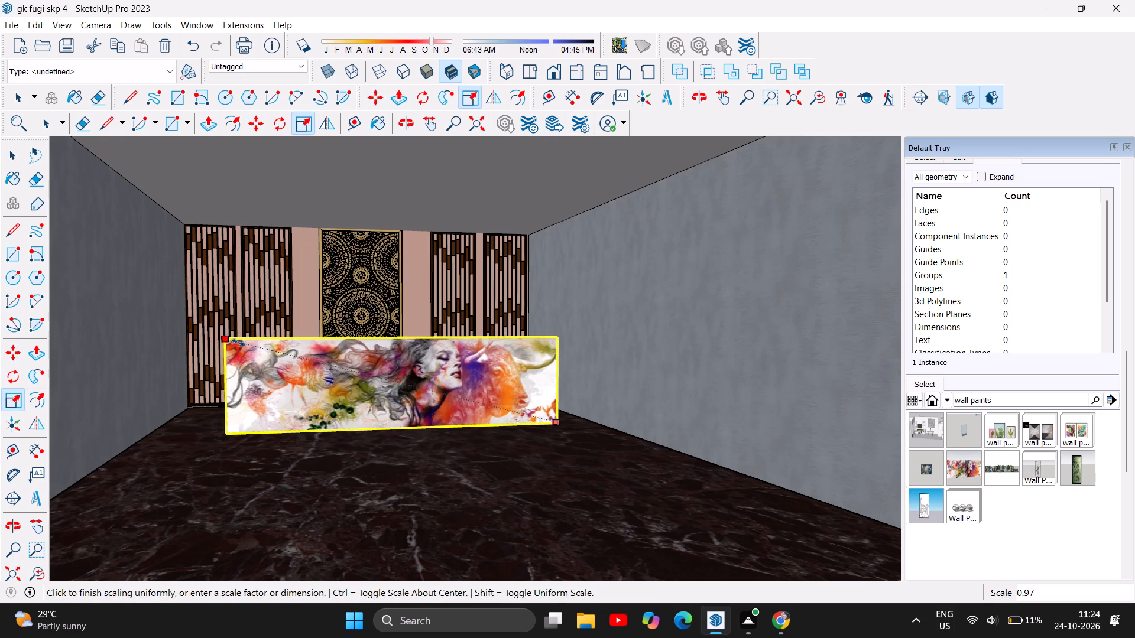
drag(238, 343, 436, 377)
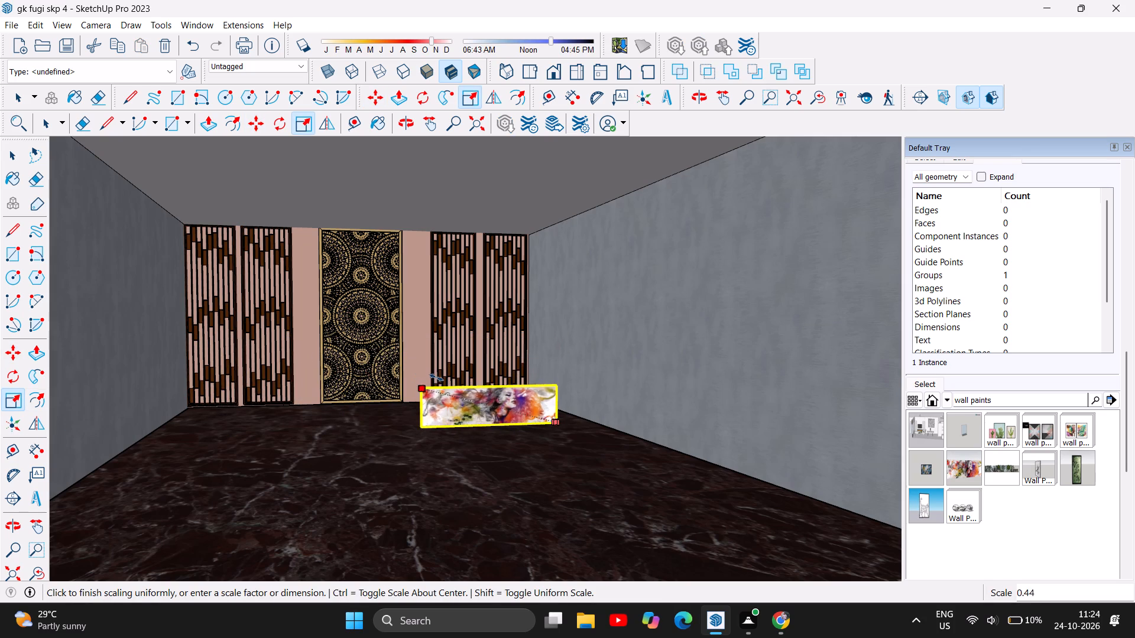
drag(436, 377, 440, 379)
scroll(552, 419, up, 7)
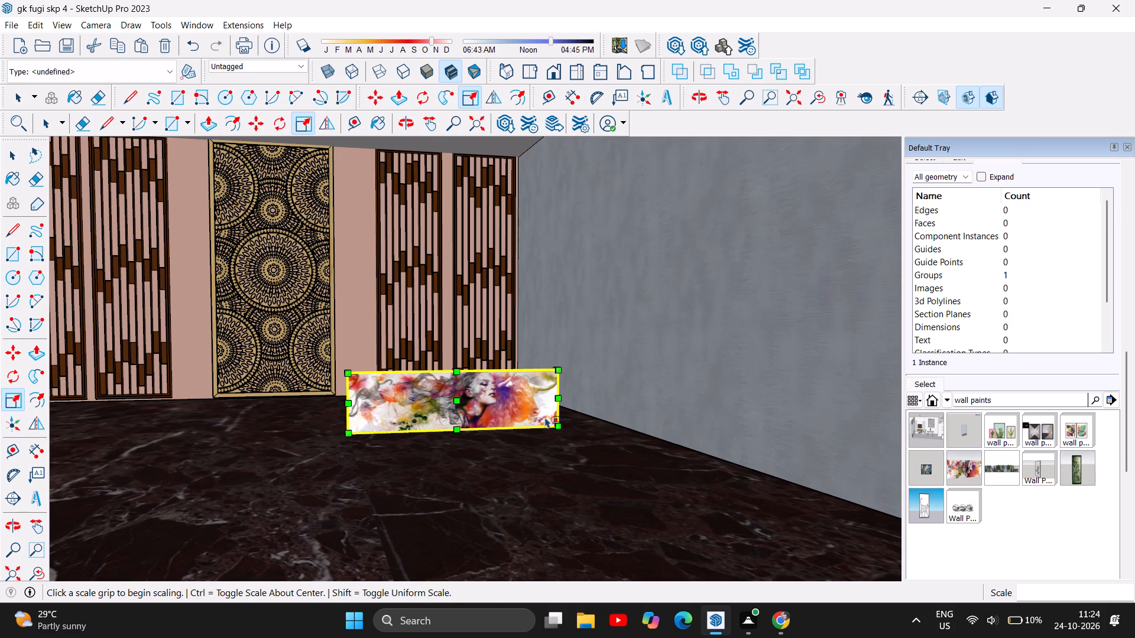
drag(557, 423, 596, 522)
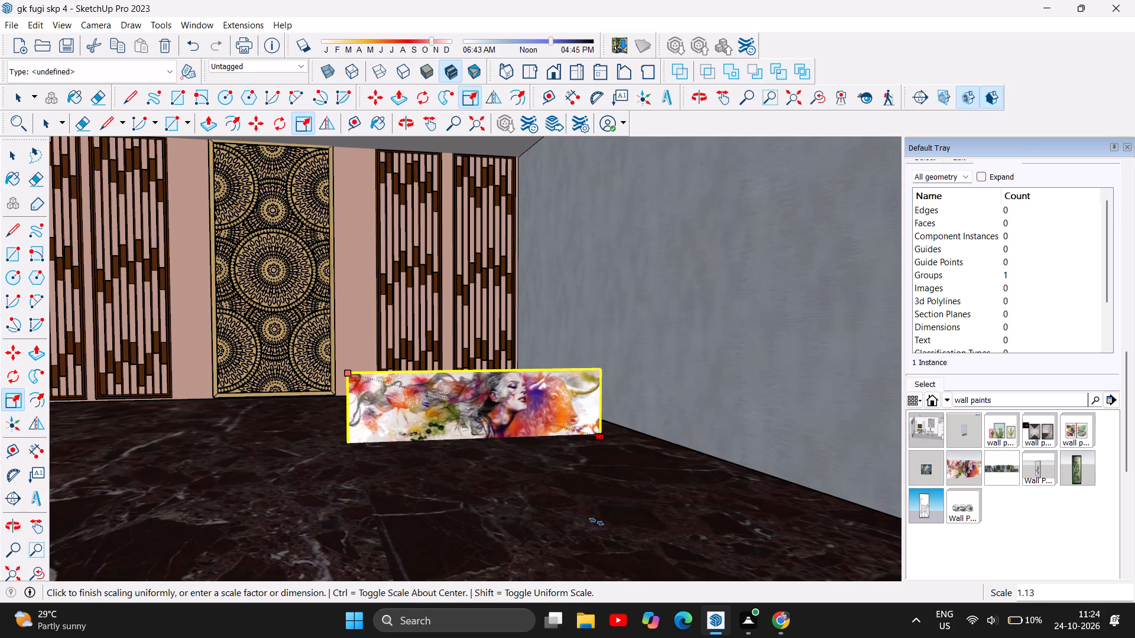
drag(596, 522, 485, 408)
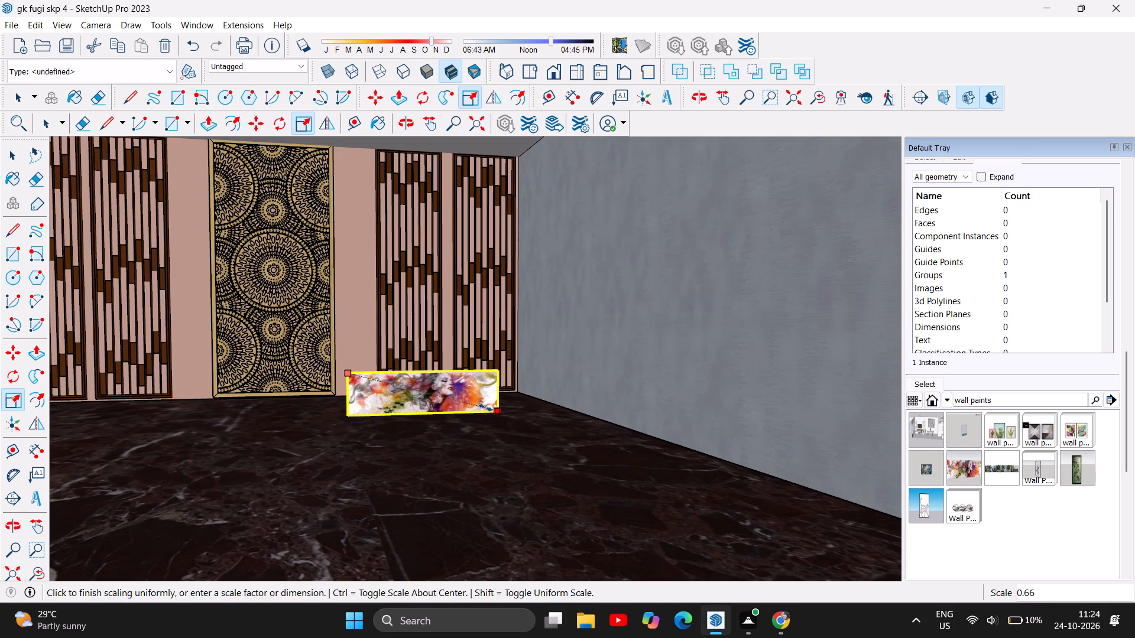
drag(485, 408, 514, 419)
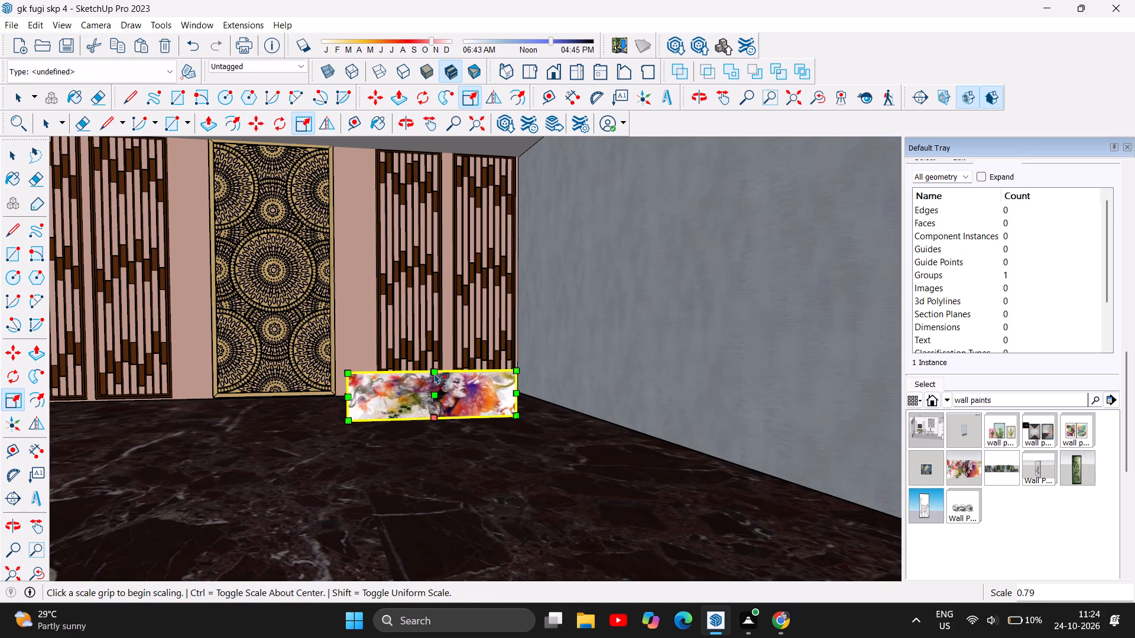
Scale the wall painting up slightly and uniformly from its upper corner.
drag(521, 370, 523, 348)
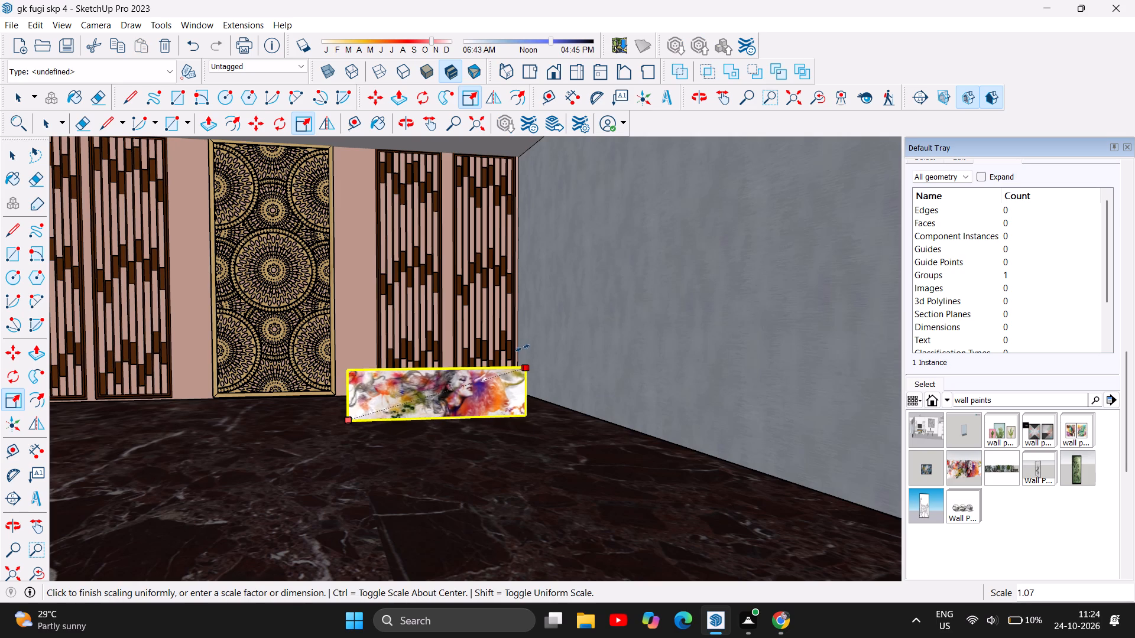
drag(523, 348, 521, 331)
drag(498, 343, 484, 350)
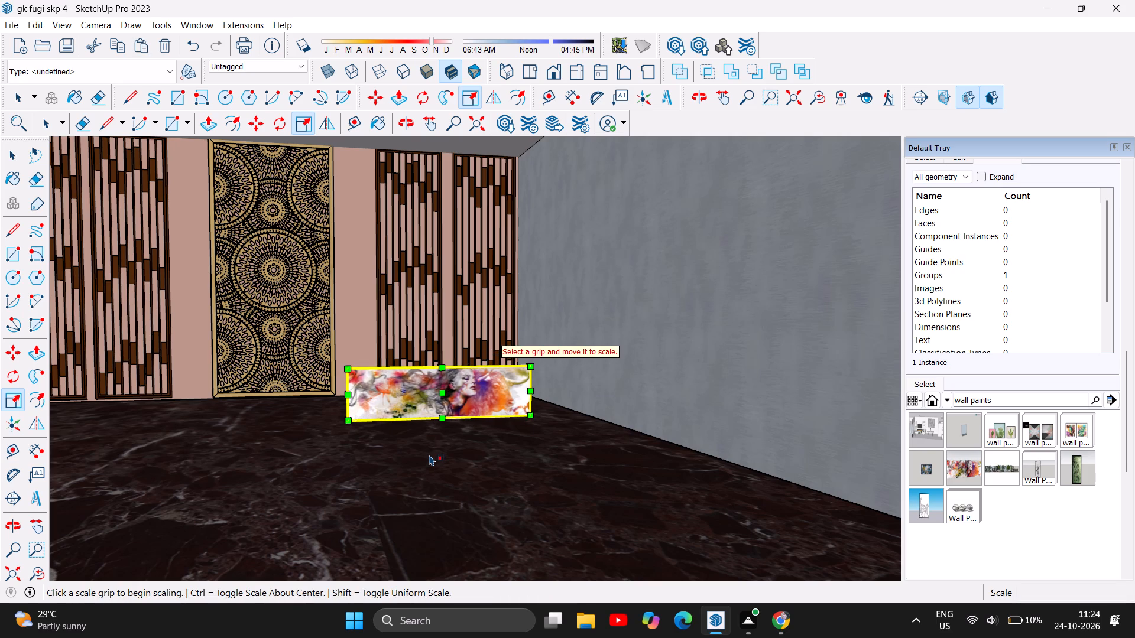
Delete the colourful wall painting from in front of the back wall.
key(Delete)
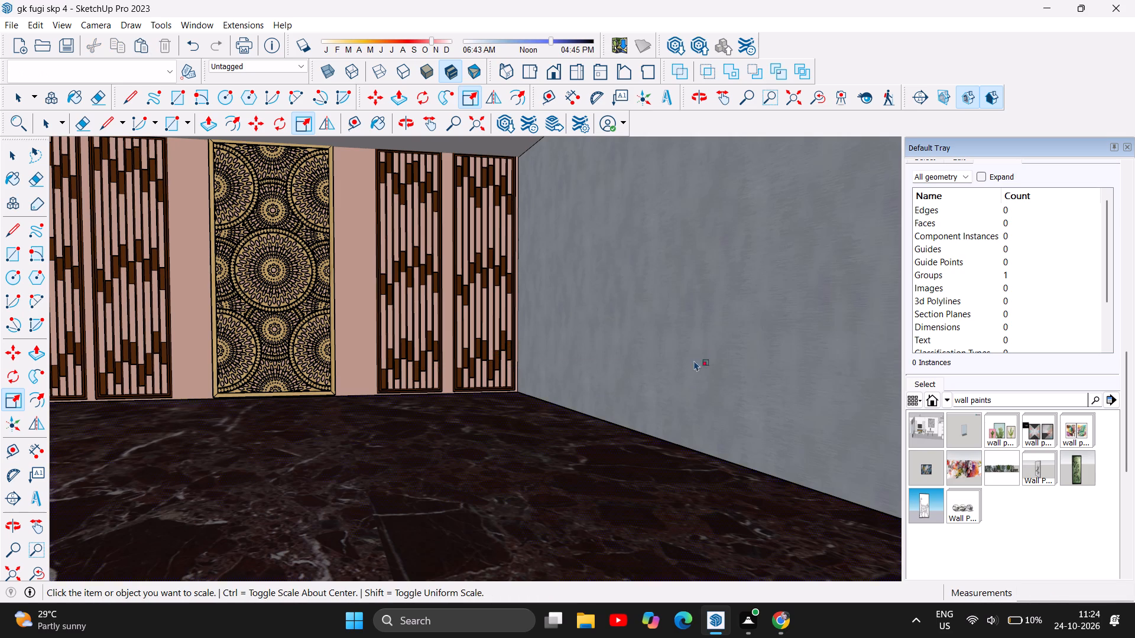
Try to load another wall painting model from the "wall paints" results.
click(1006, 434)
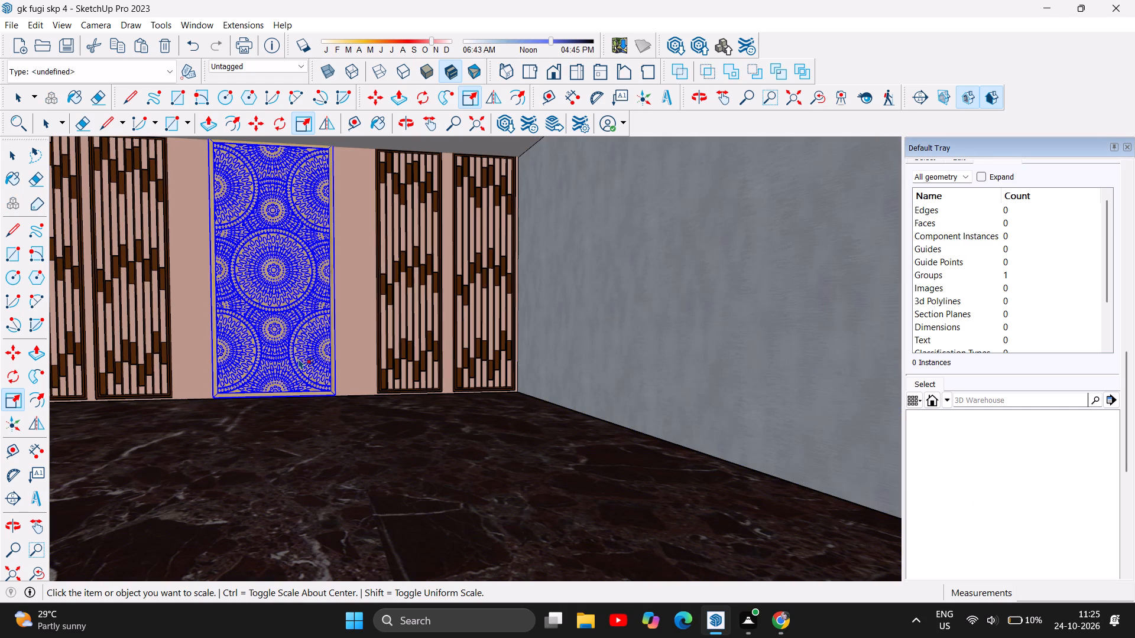
Examine the marble-floored shop from the street and from its corner, including its side walls and the building front.
scroll(278, 354, down, 8)
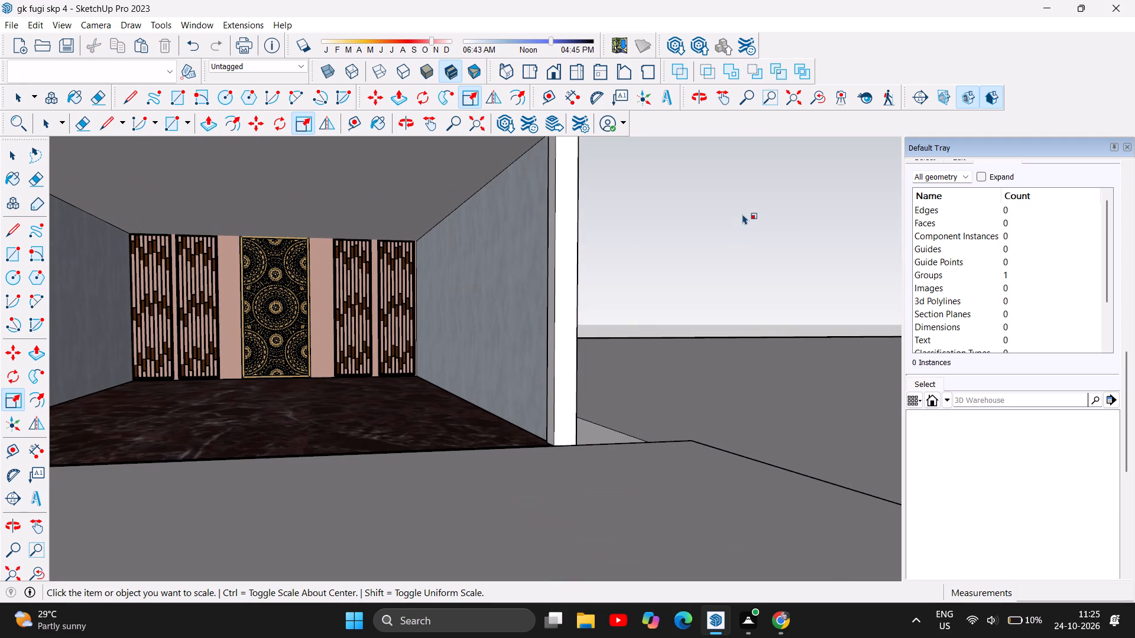
scroll(711, 260, down, 1)
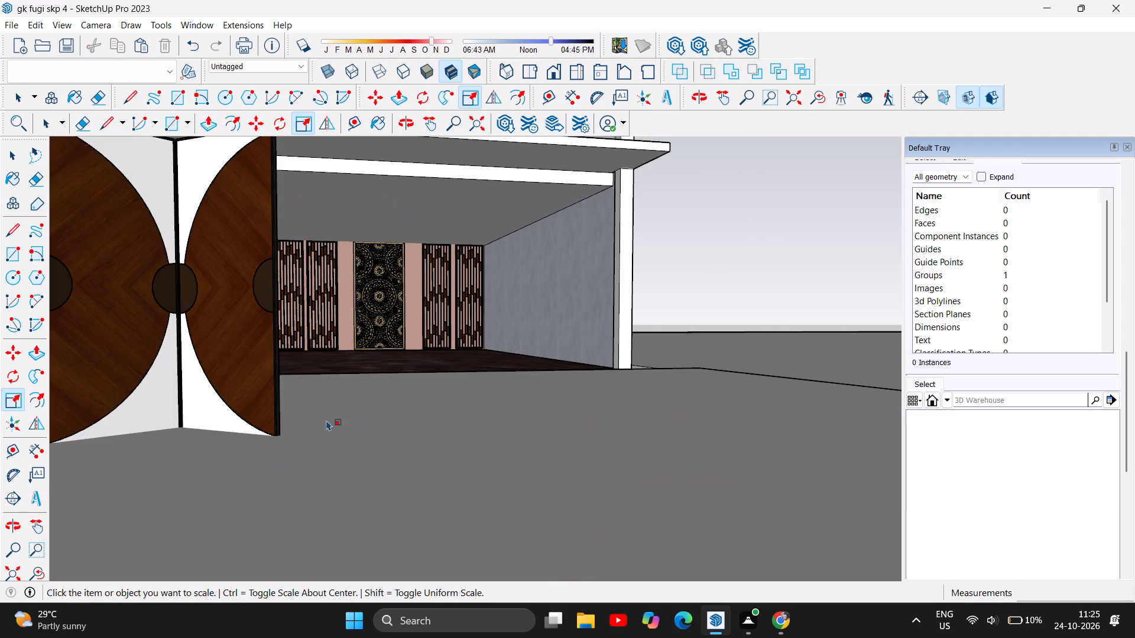
scroll(154, 486, down, 6)
scroll(43, 470, down, 7)
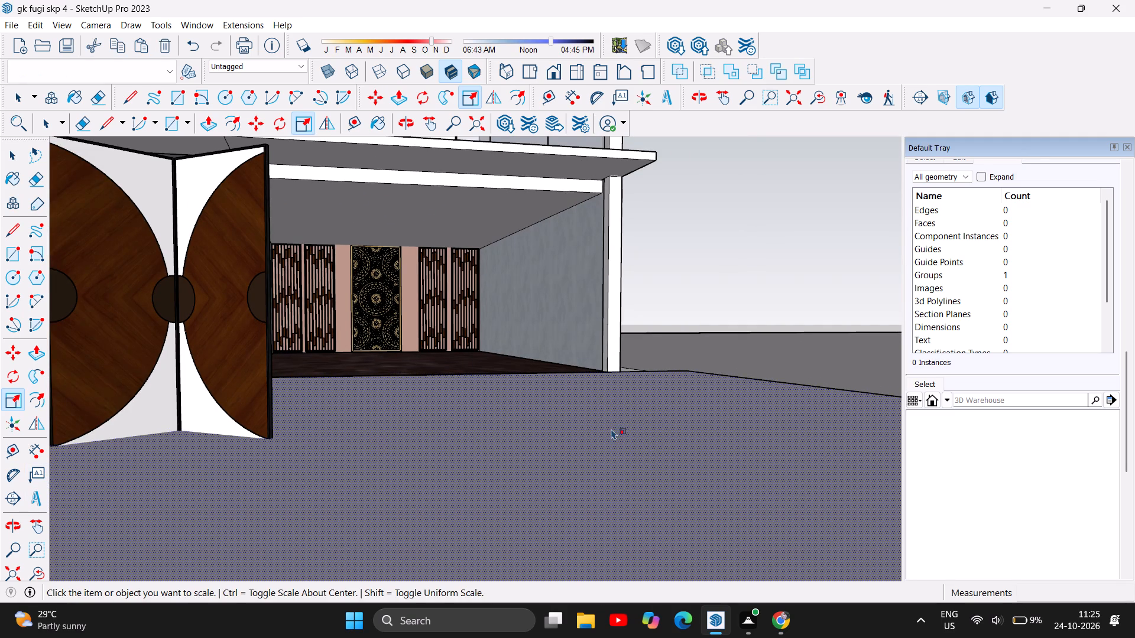
scroll(710, 294, down, 7)
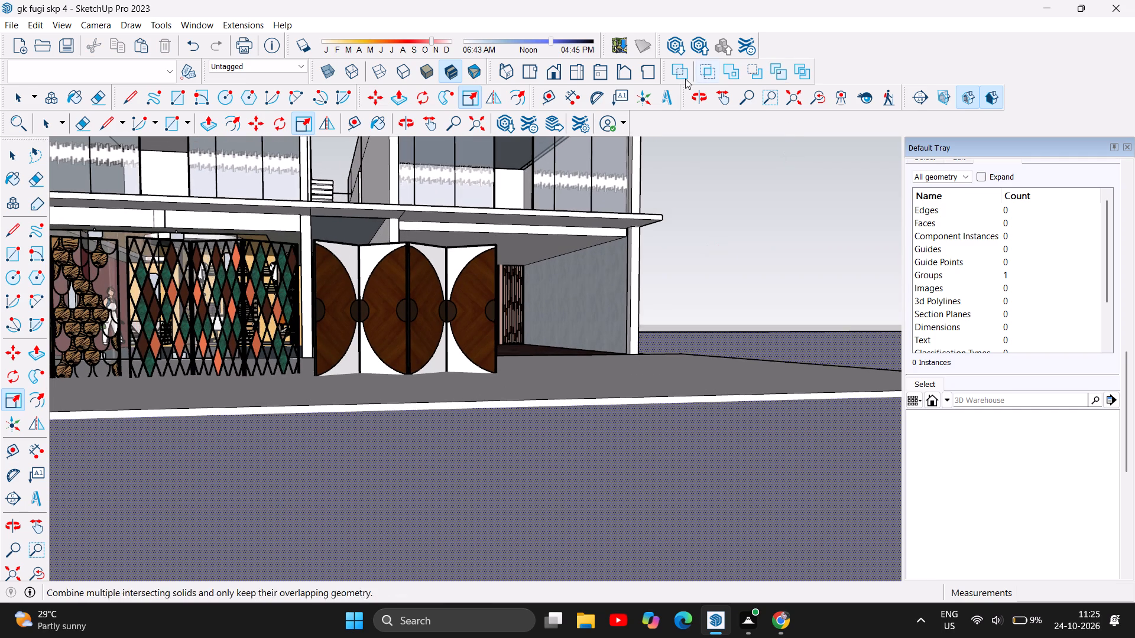
click(407, 124)
drag(666, 310, 666, 309)
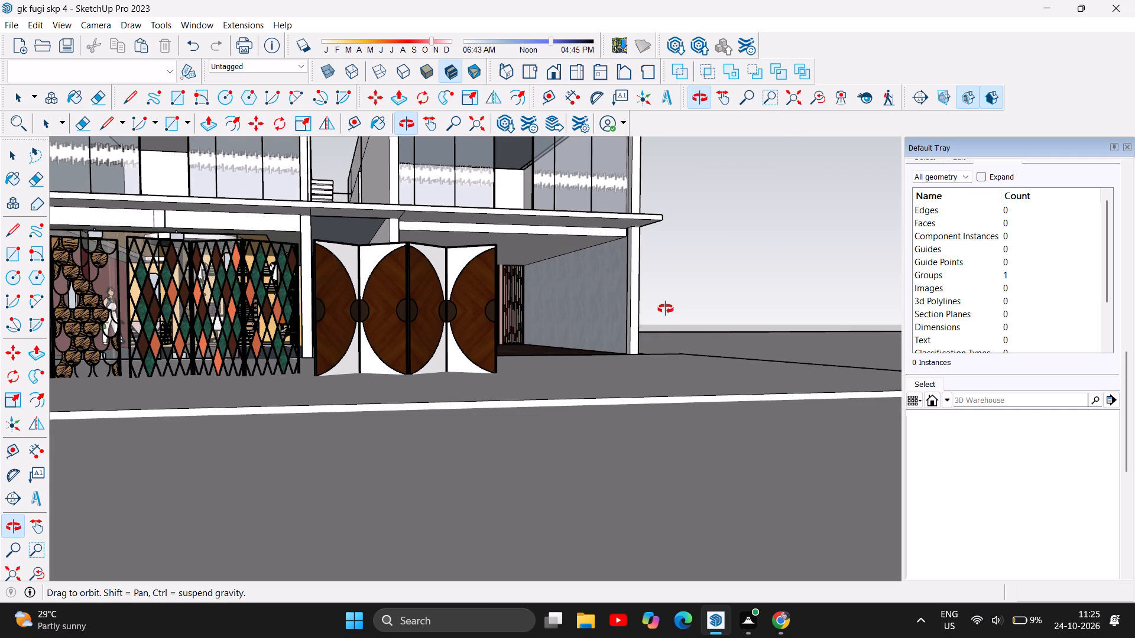
drag(666, 309, 537, 353)
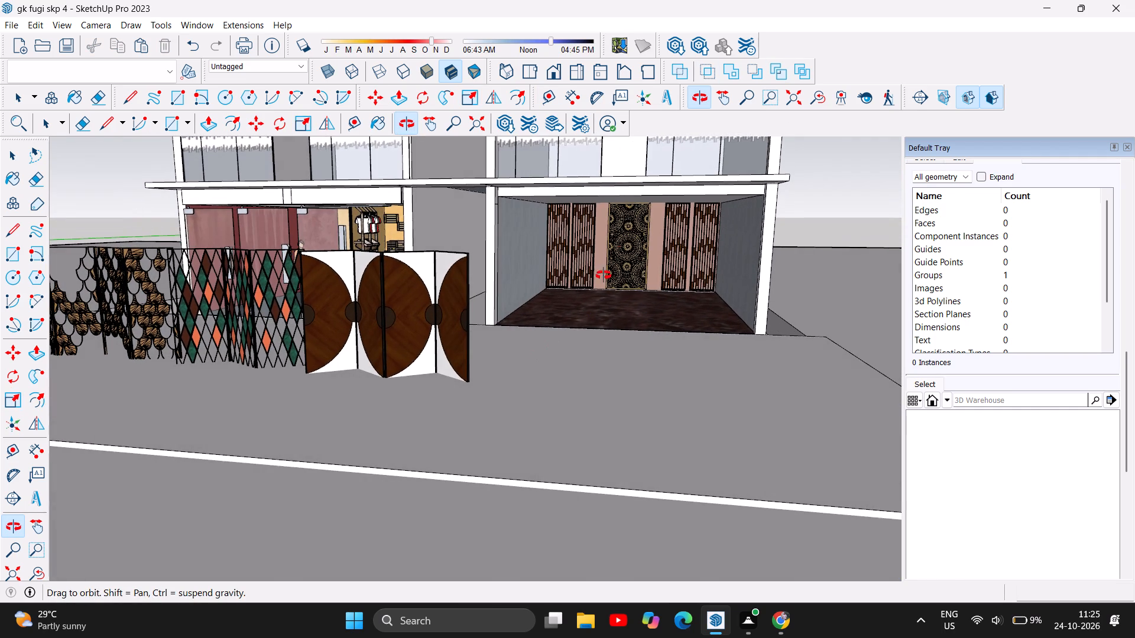
scroll(631, 233, up, 6)
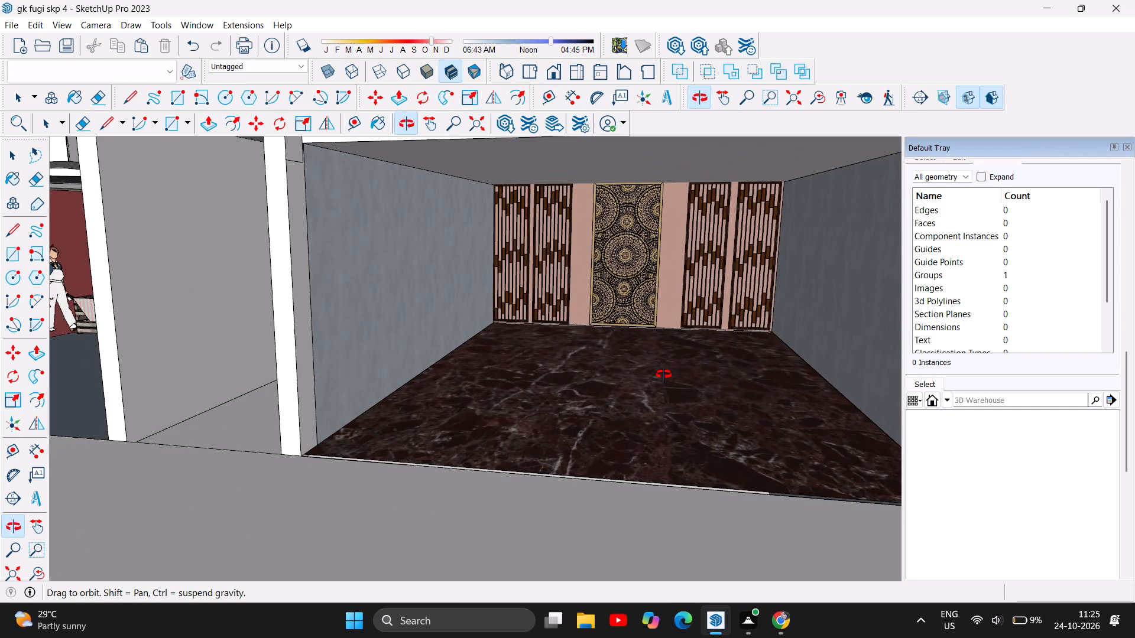
scroll(664, 375, down, 5)
drag(857, 376, 835, 374)
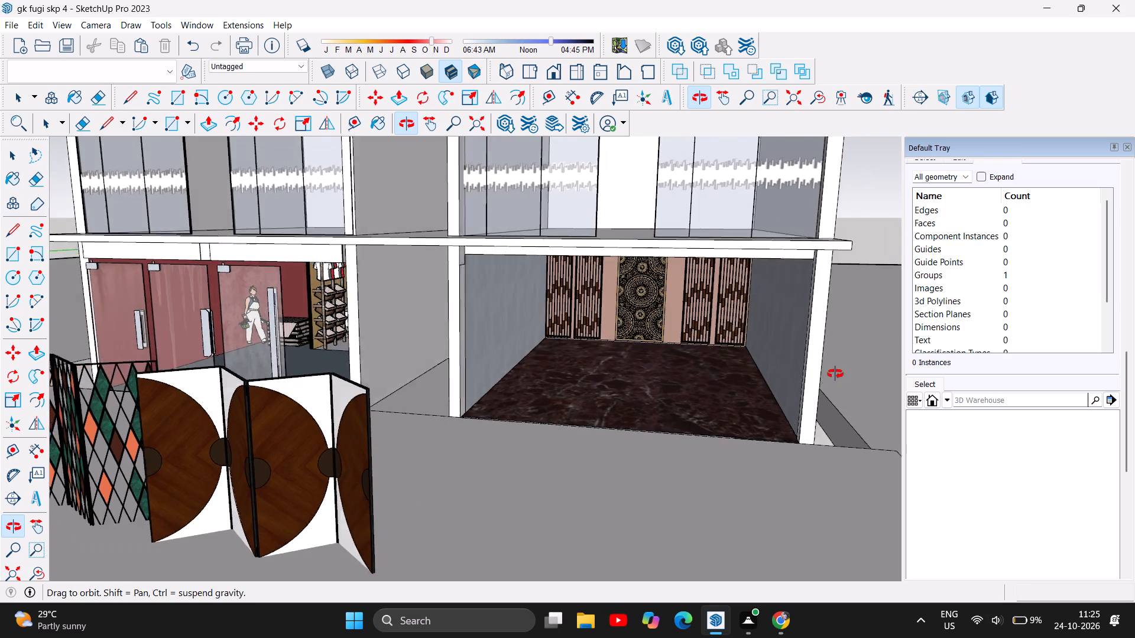
drag(835, 374, 820, 343)
click(820, 343)
scroll(608, 313, up, 4)
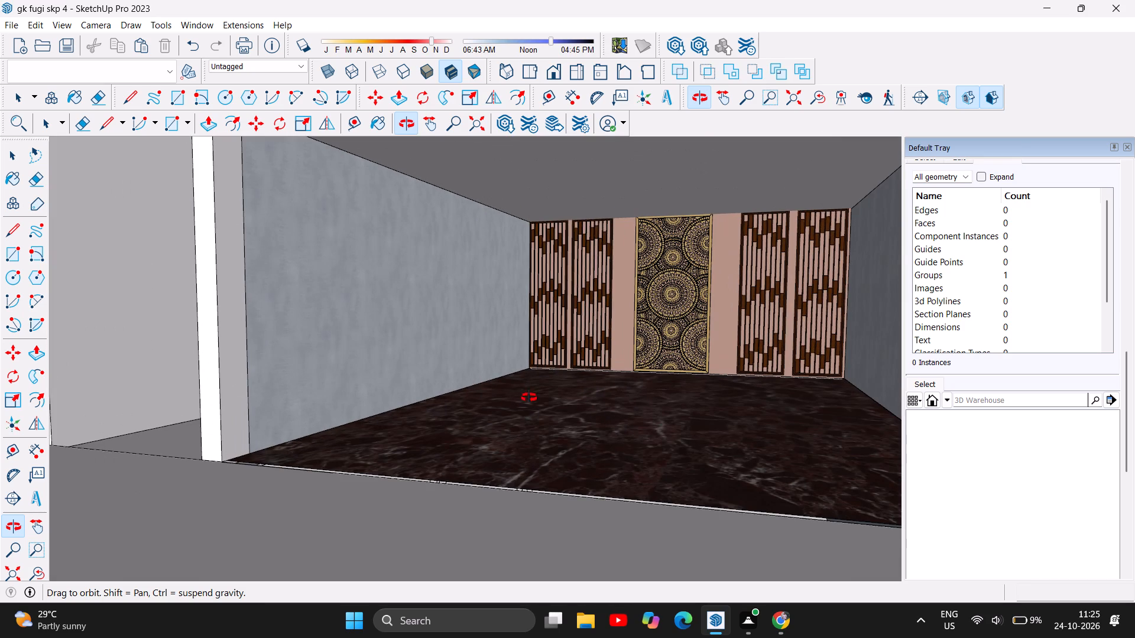
scroll(426, 419, up, 2)
scroll(426, 419, down, 6)
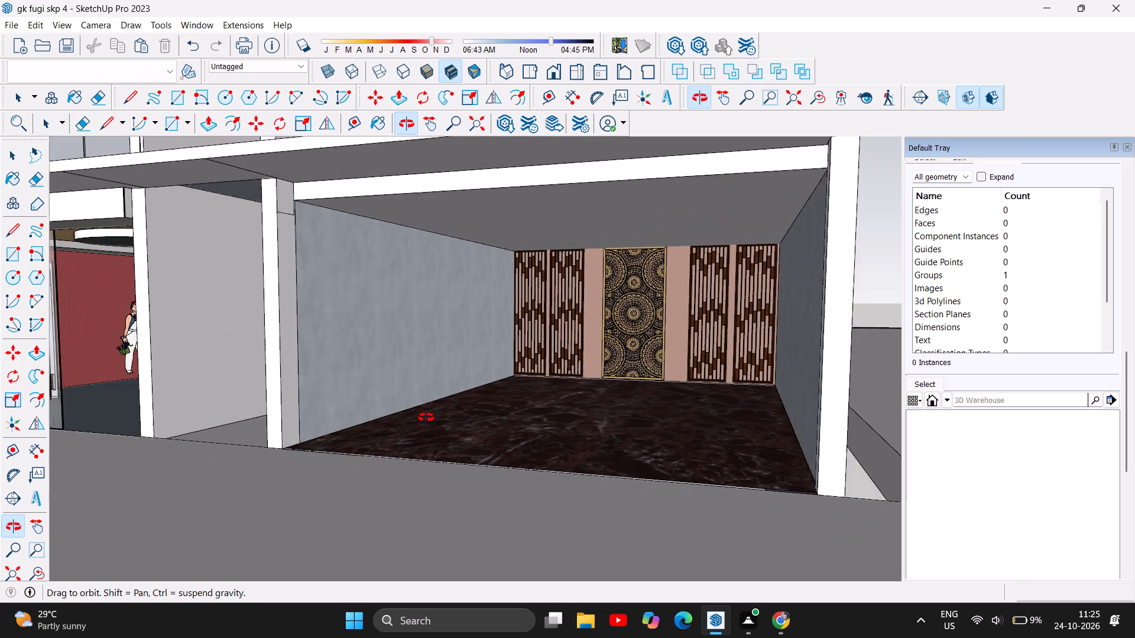
scroll(426, 418, down, 8)
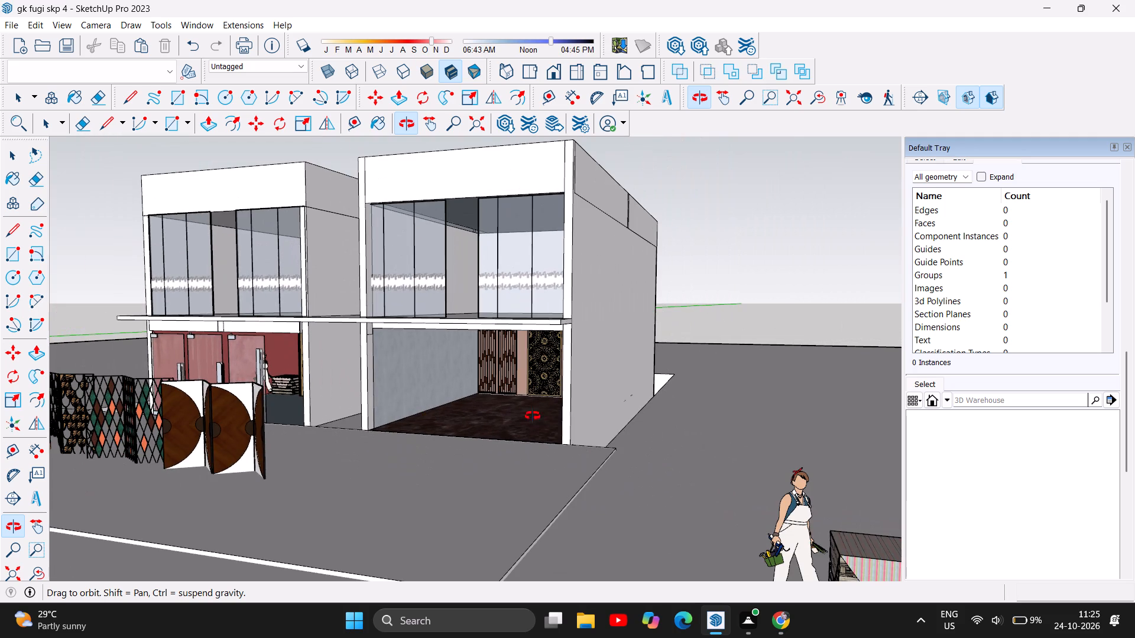
scroll(745, 493, up, 4)
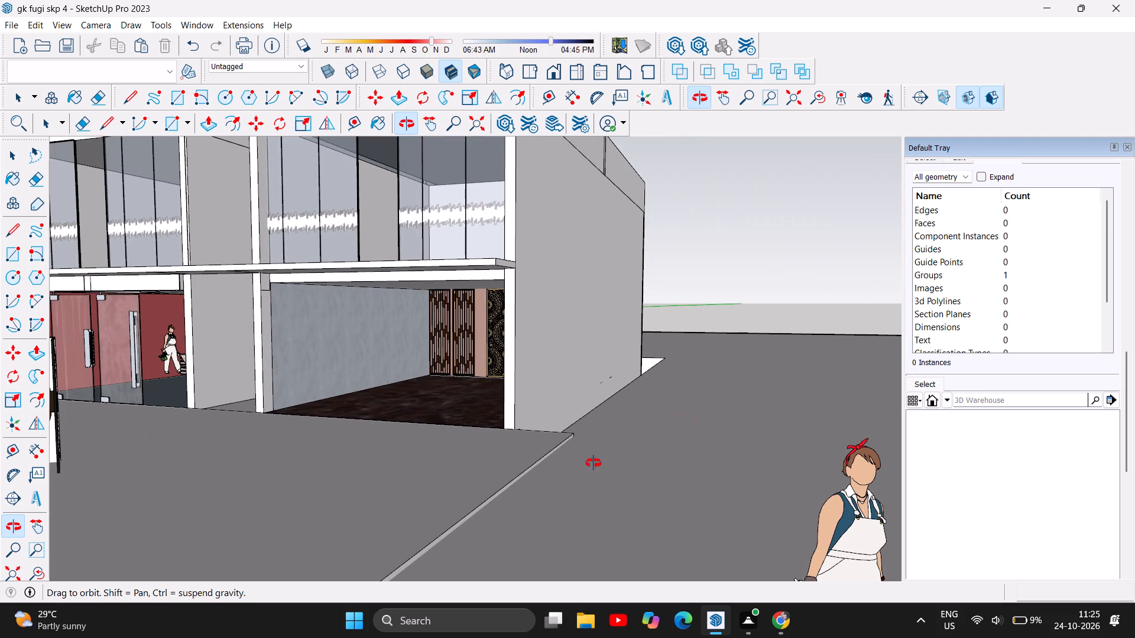
drag(594, 463, 699, 438)
Examine the shop interior head-on, checking the back wall panels, grey side walls and plain ceiling.
scroll(418, 346, up, 6)
scroll(490, 432, up, 1)
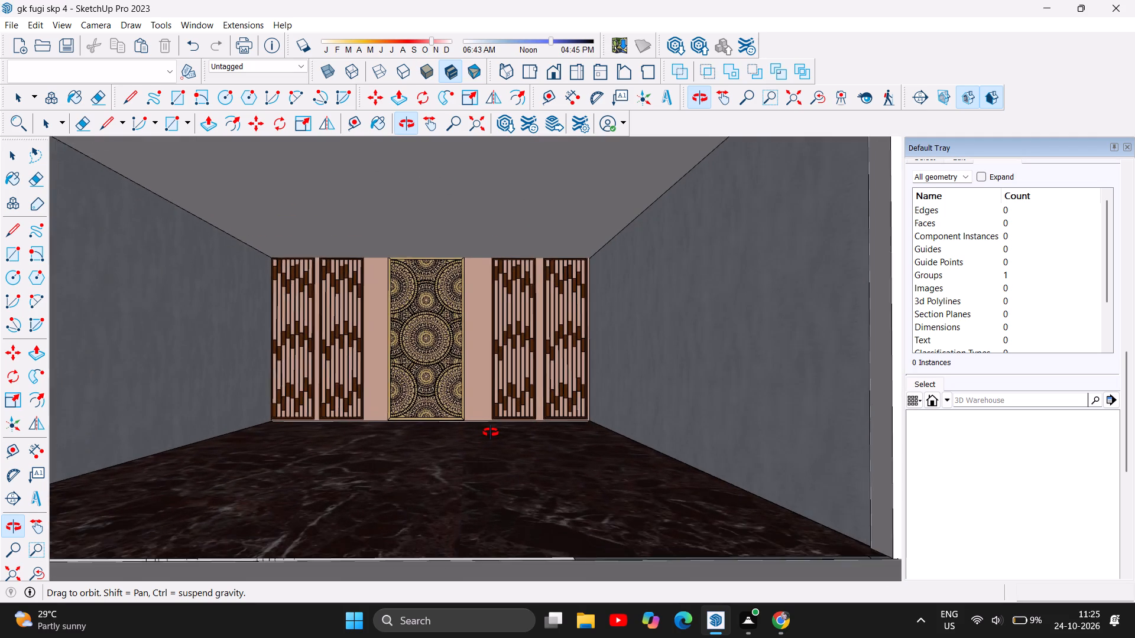
scroll(491, 432, up, 5)
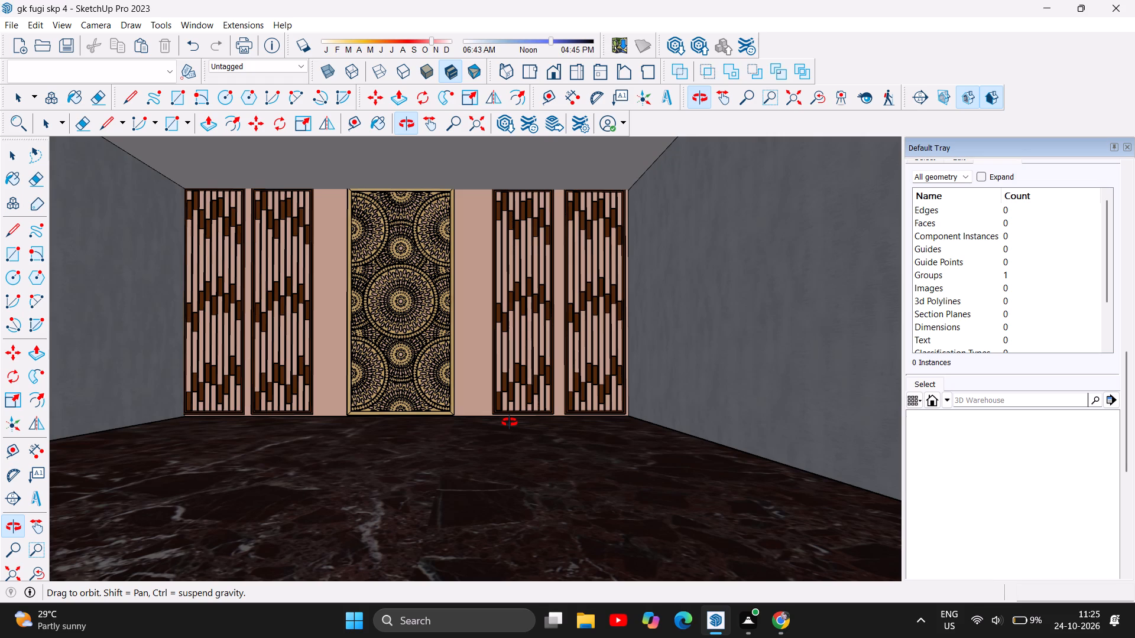
scroll(492, 424, down, 6)
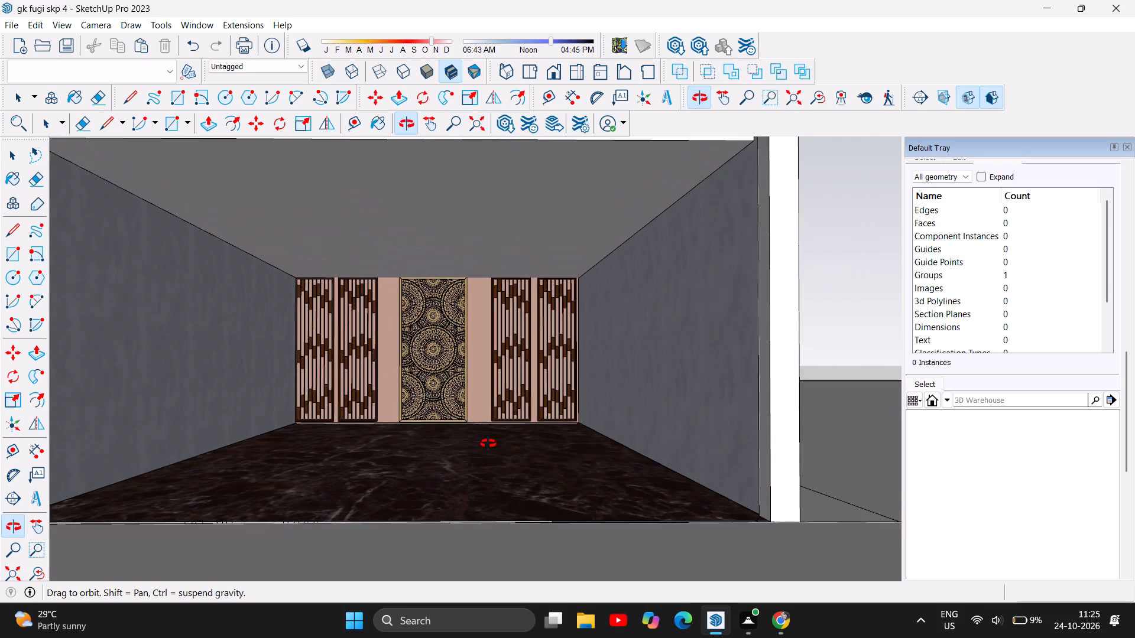
scroll(488, 444, down, 6)
scroll(440, 450, up, 4)
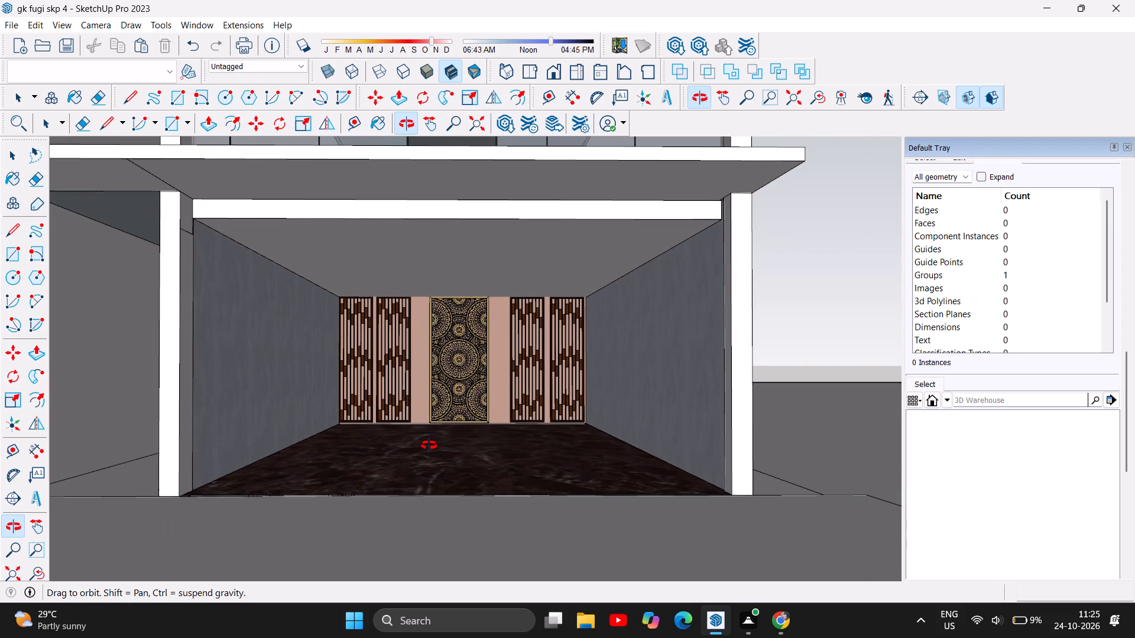
scroll(429, 445, up, 1)
scroll(471, 381, up, 2)
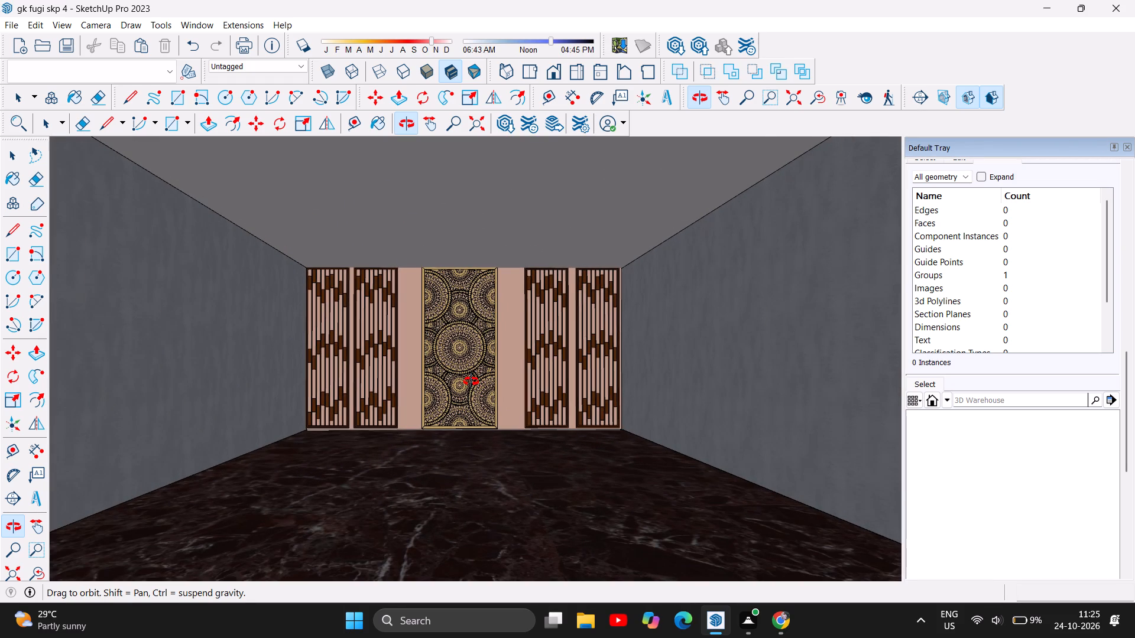
scroll(486, 464, down, 2)
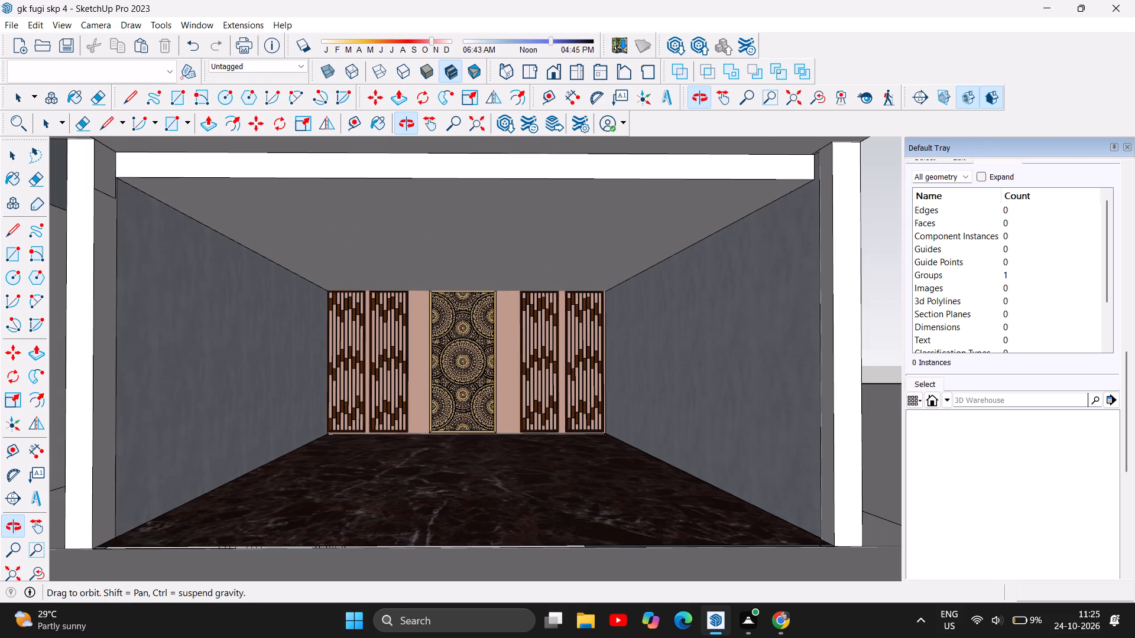
Search the 3D Warehouse for "false cieling" models.
click(1026, 403)
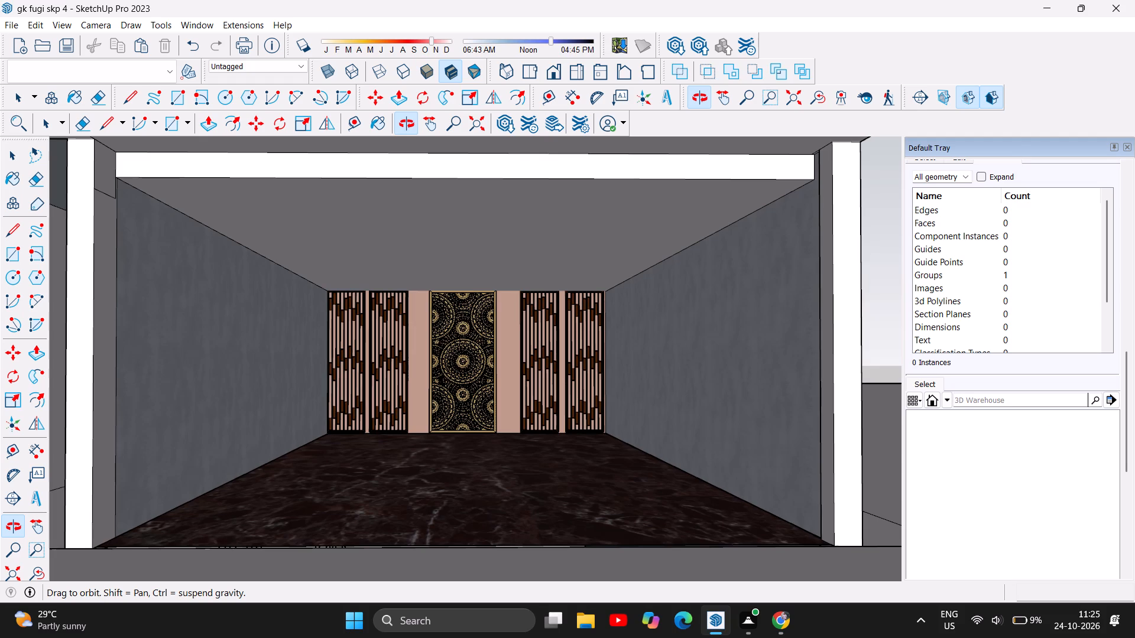
text(fa)
key(s)
key(BackSpace)
text(lse)
key(space)
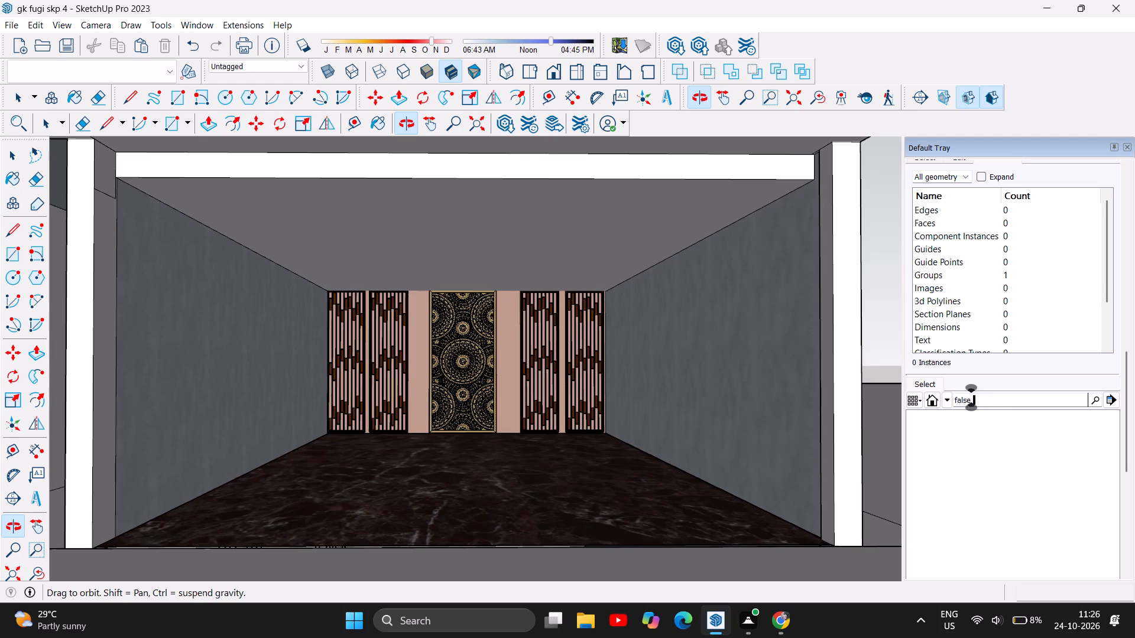
text(cieling)
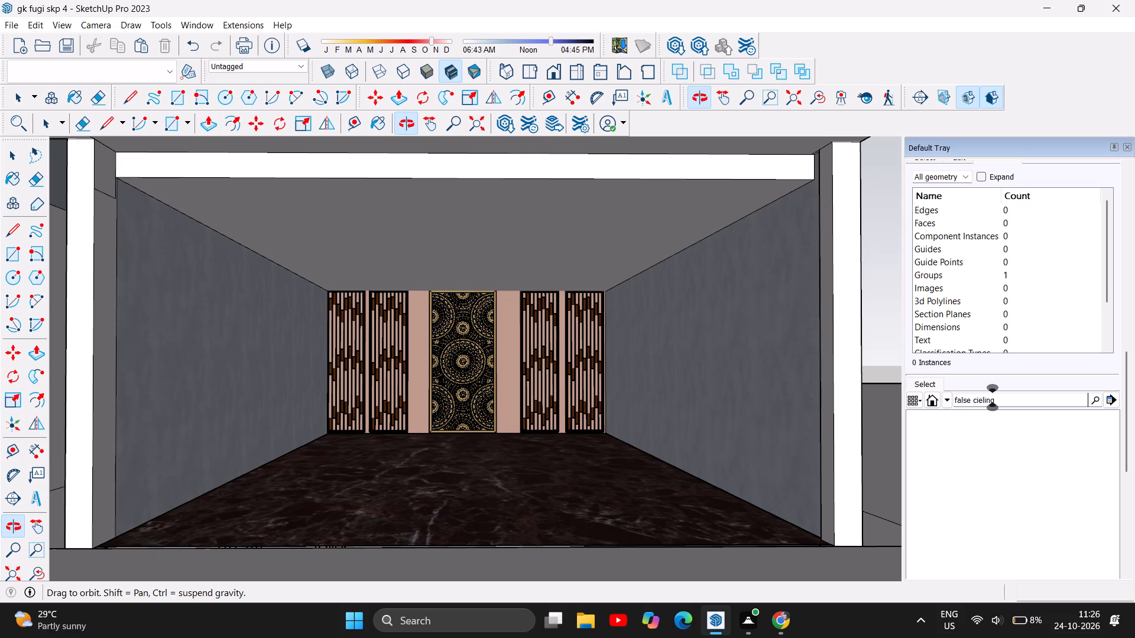
click(1092, 399)
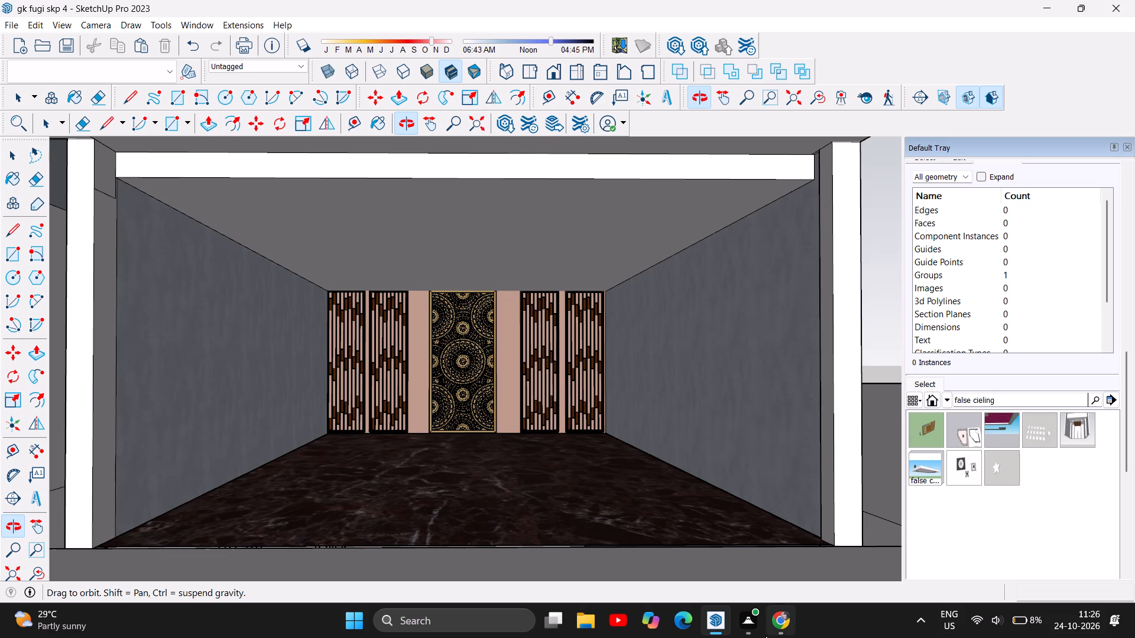
Switch to the 3D Warehouse site in Chrome and search its materials for "wall texture".
click(779, 630)
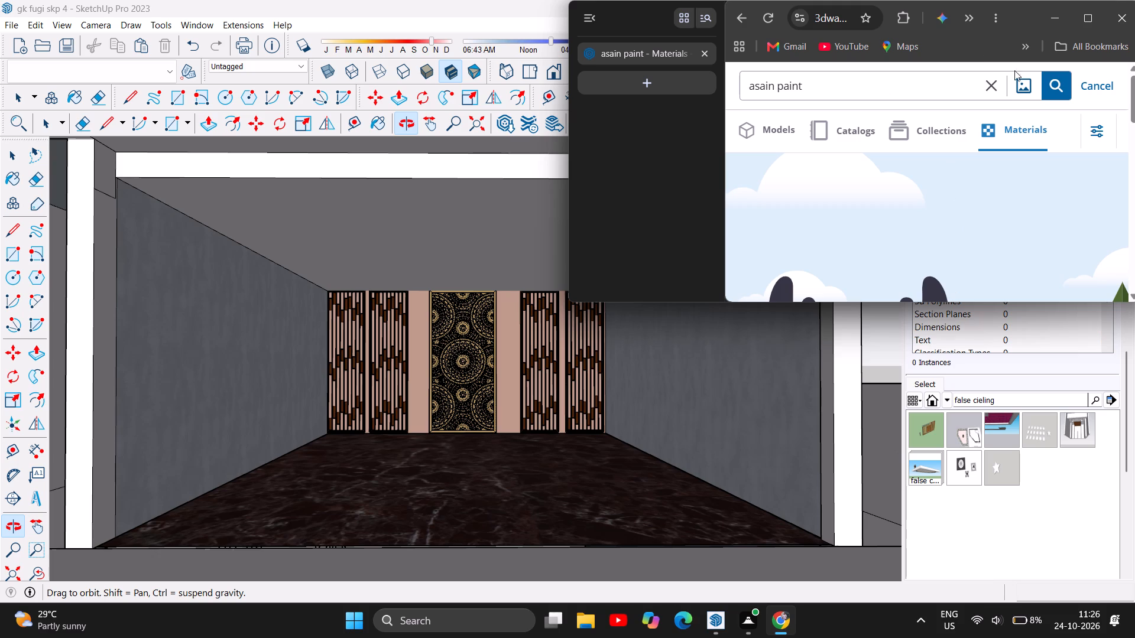
click(991, 82)
click(942, 86)
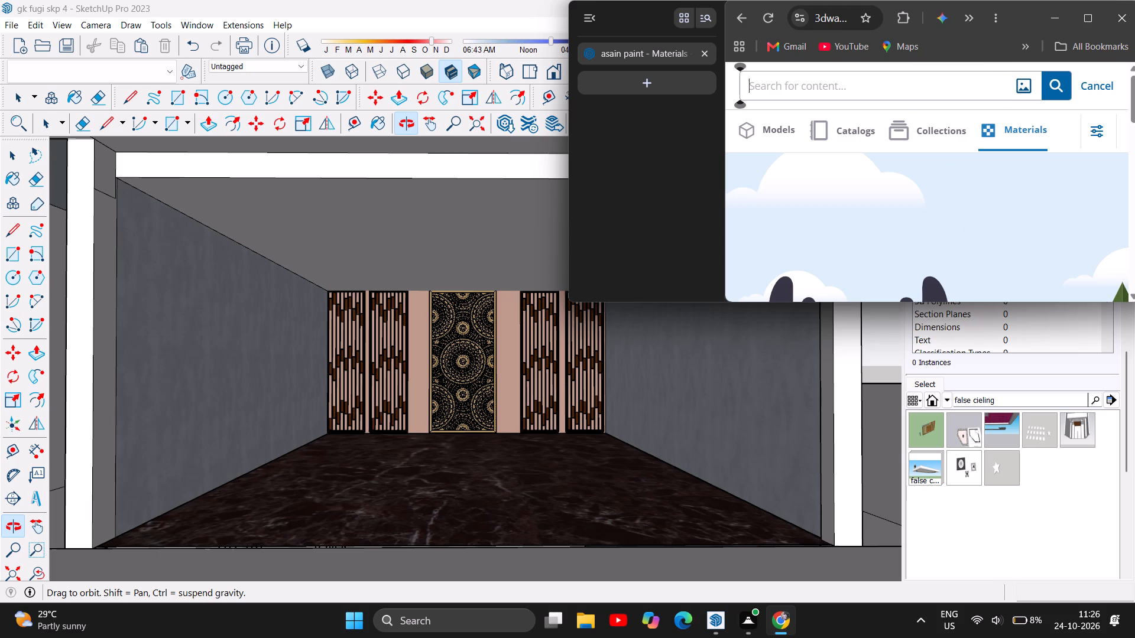
text(wa)
text(ll)
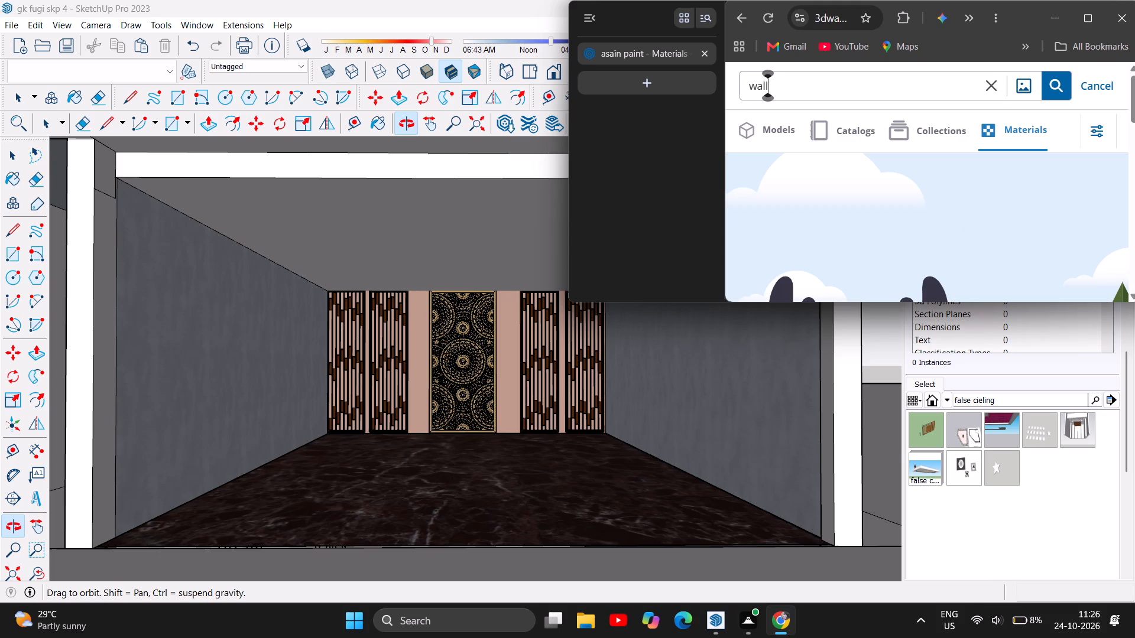
key(space)
text(texture)
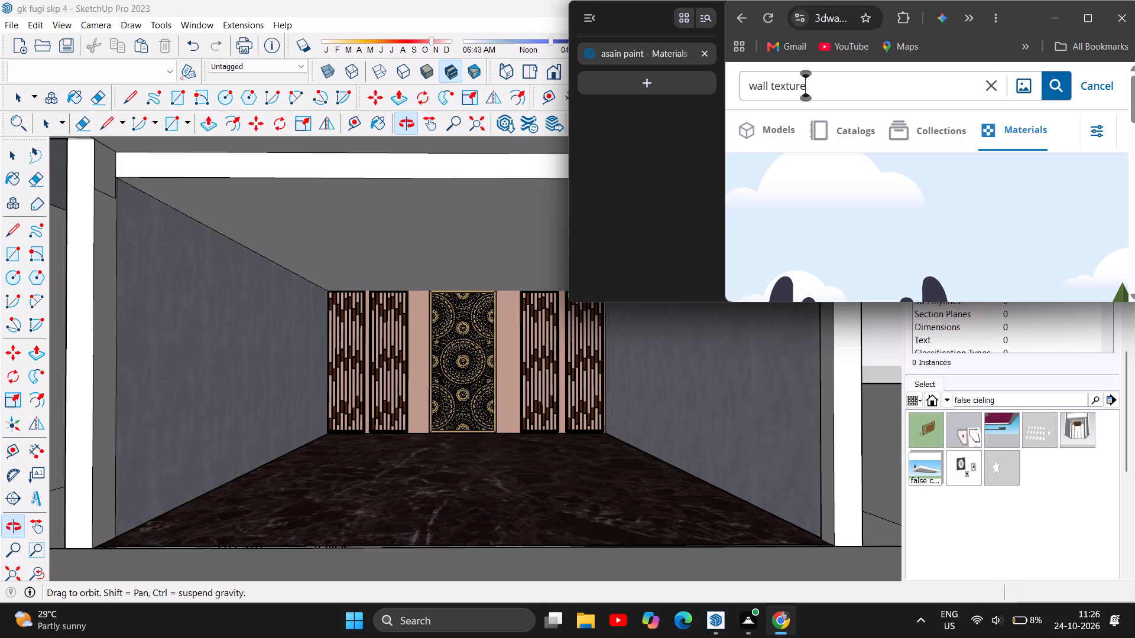
click(1054, 81)
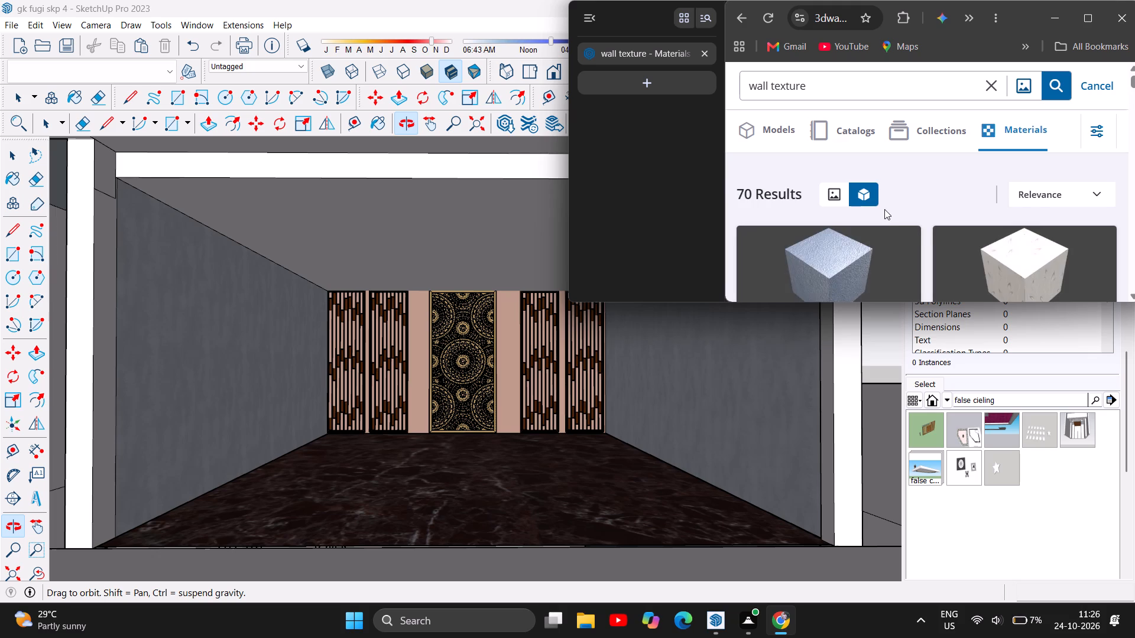
Browse the "wall texture" material results for a finish suited to the shop walls.
scroll(884, 209, down, 1)
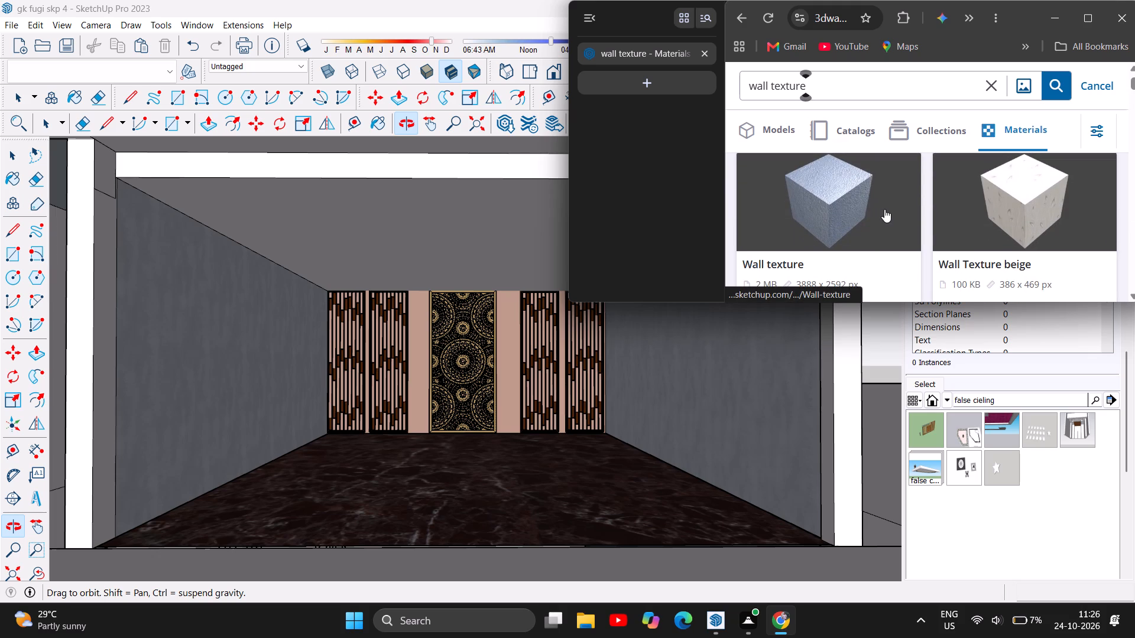
scroll(884, 209, down, 3)
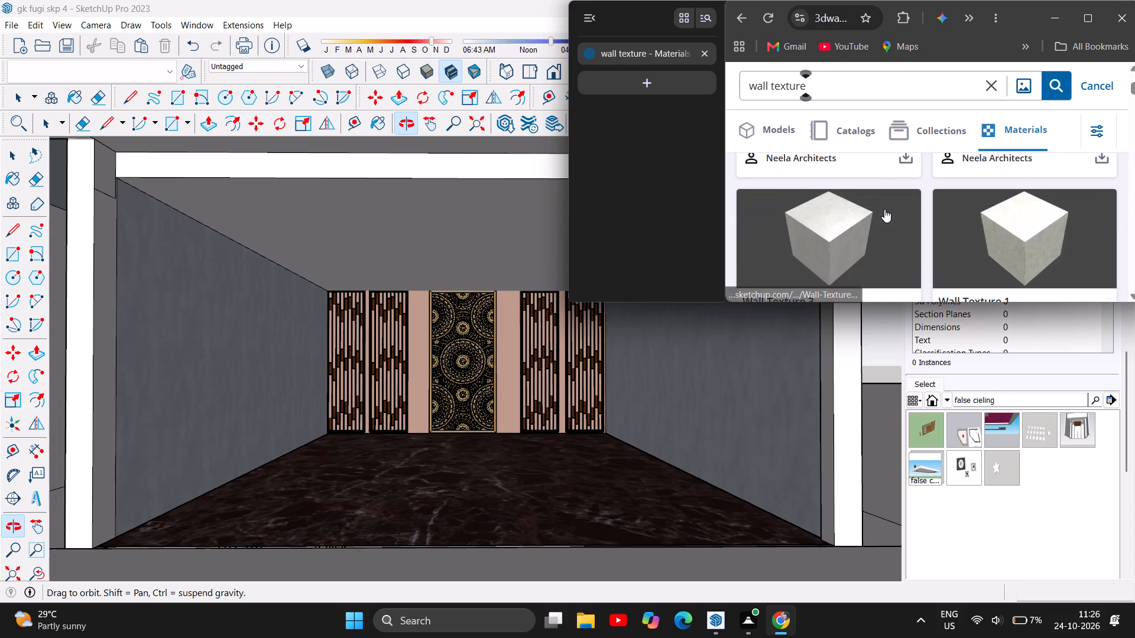
scroll(884, 209, down, 3)
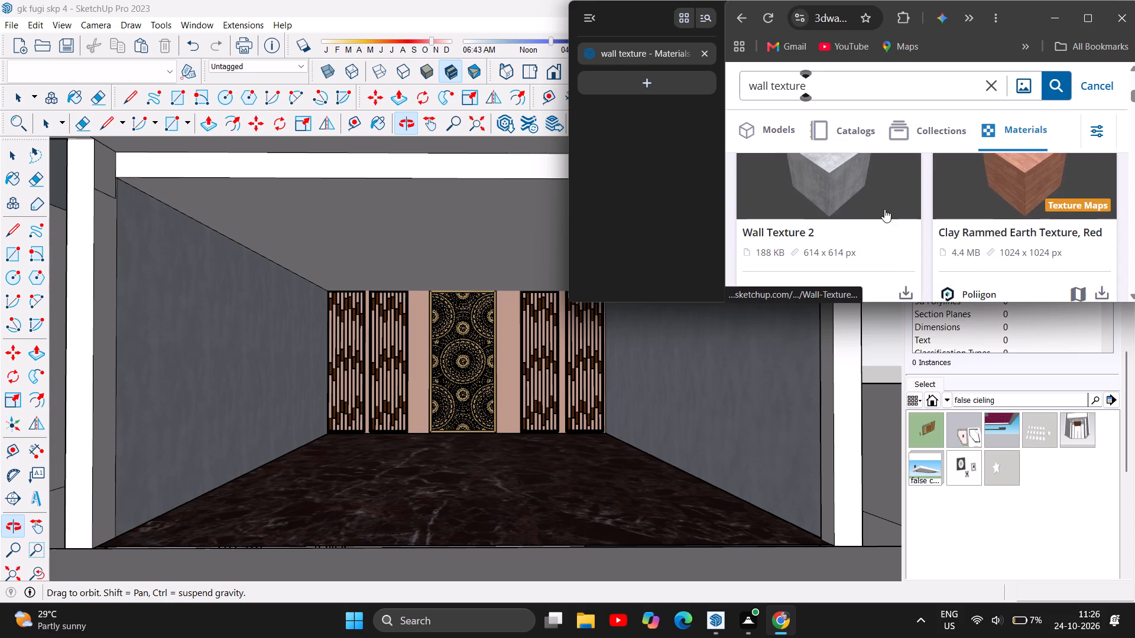
scroll(884, 209, down, 5)
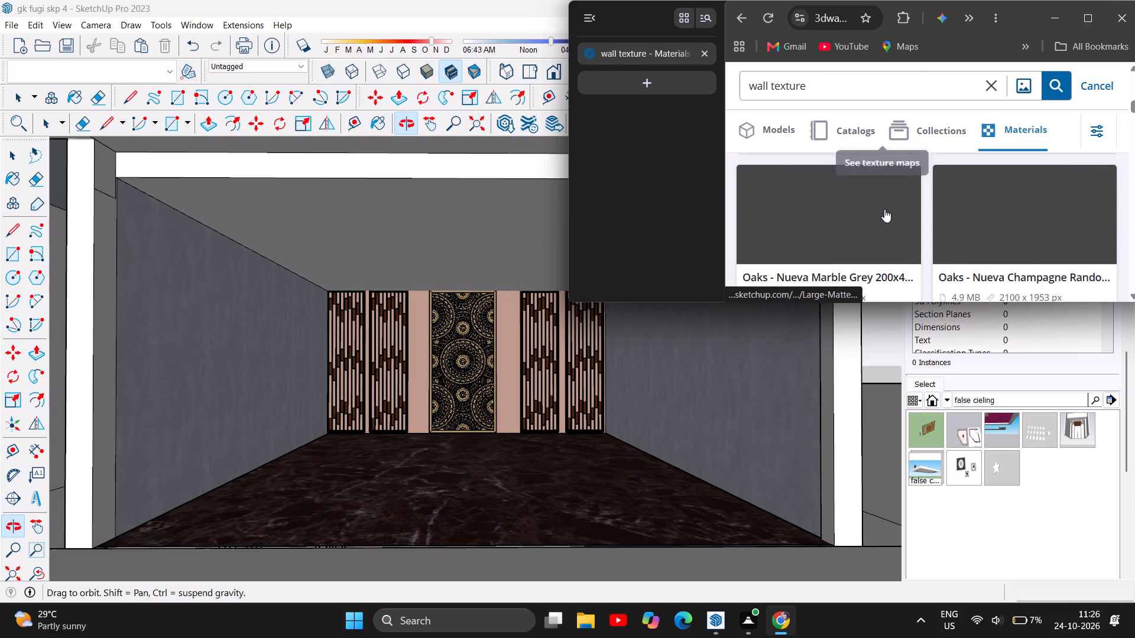
scroll(884, 209, down, 3)
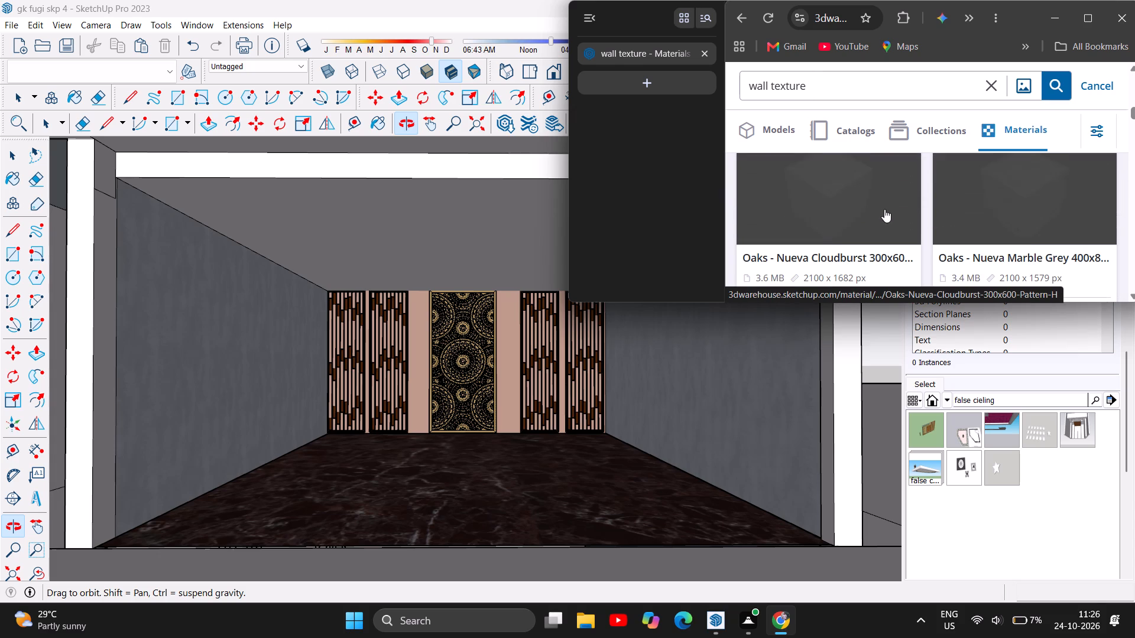
scroll(884, 209, down, 3)
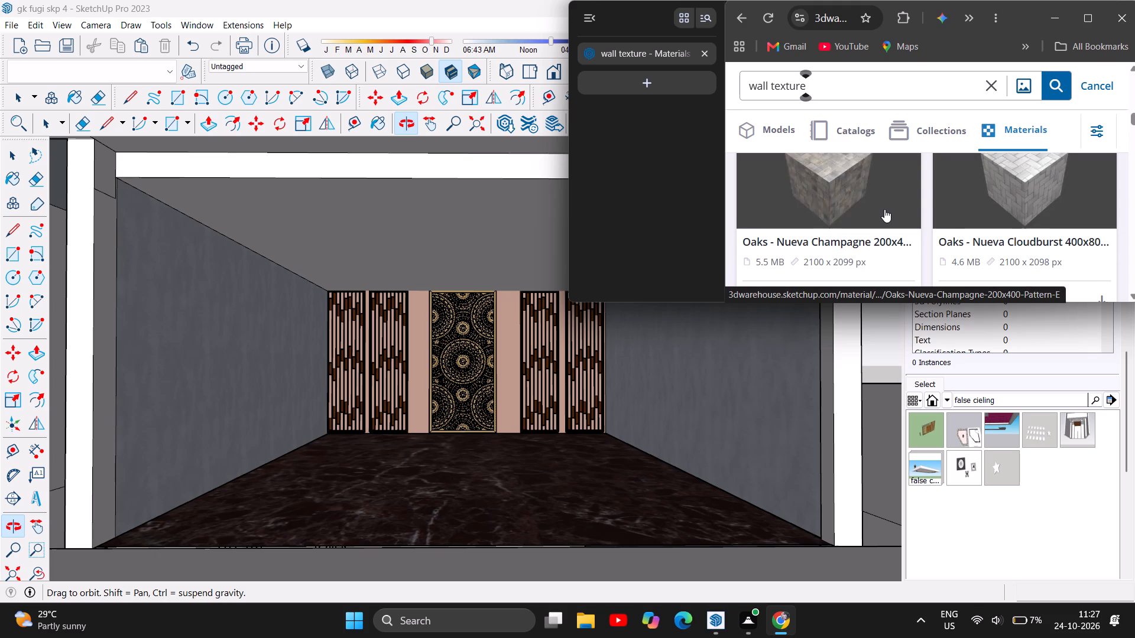
scroll(884, 209, down, 5)
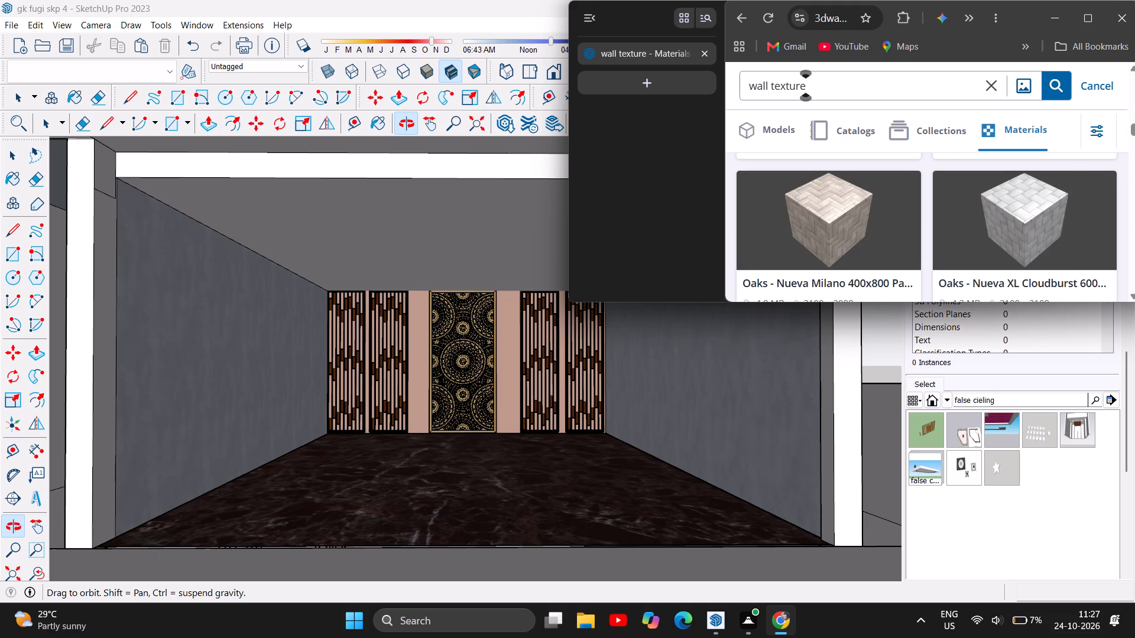
Search the 3D Warehouse for "false cieling" and check the collections and catalogs categories.
click(994, 80)
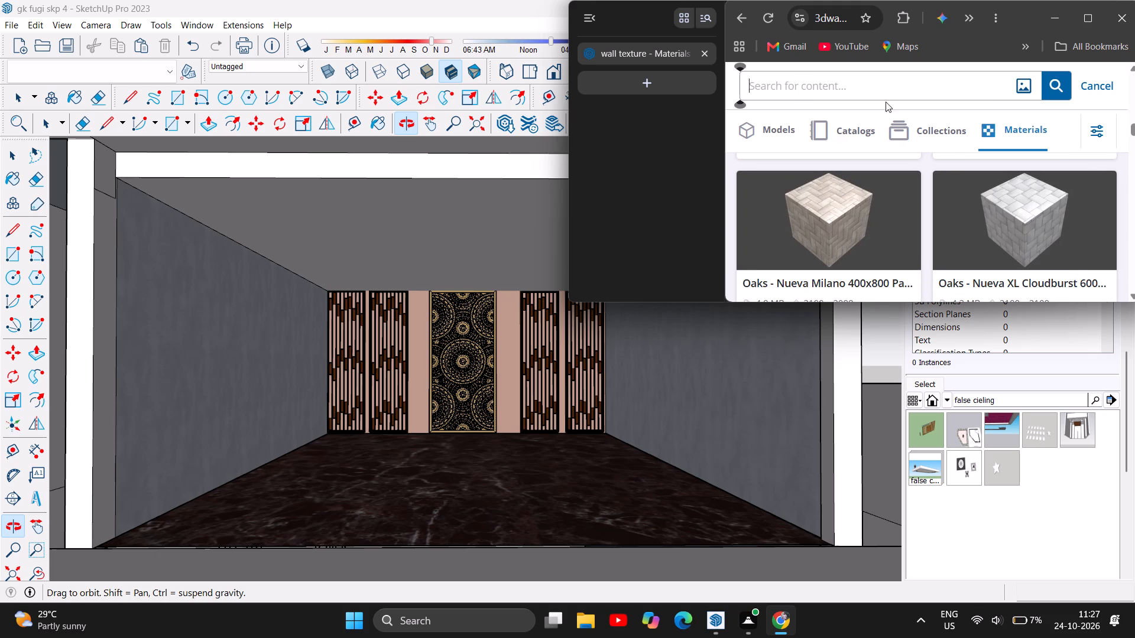
text(fa)
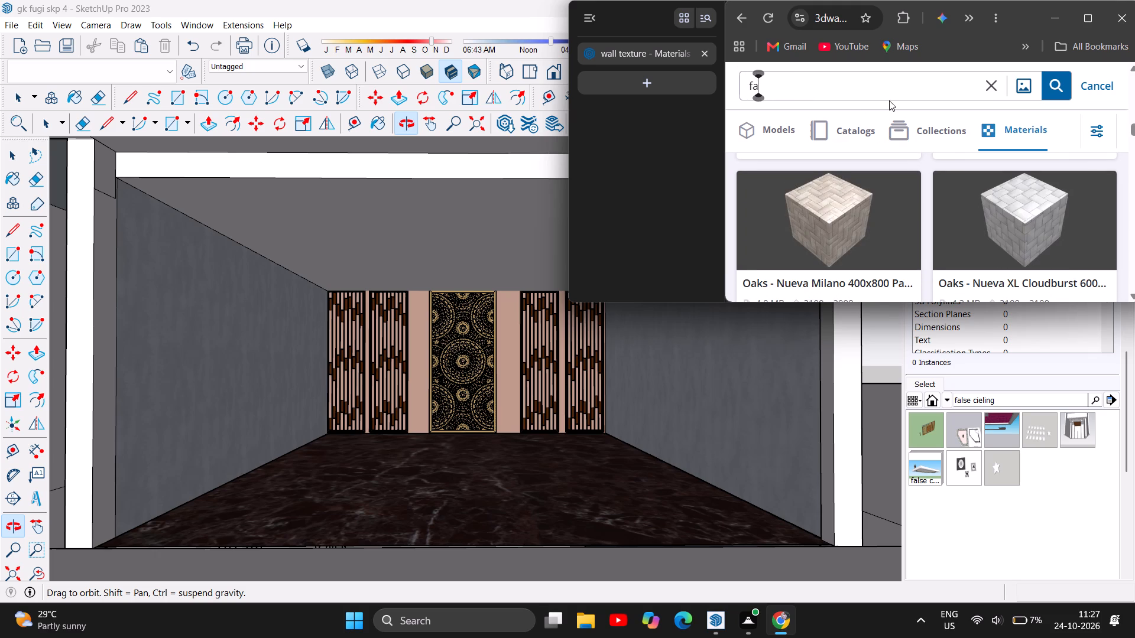
text(lse cieling)
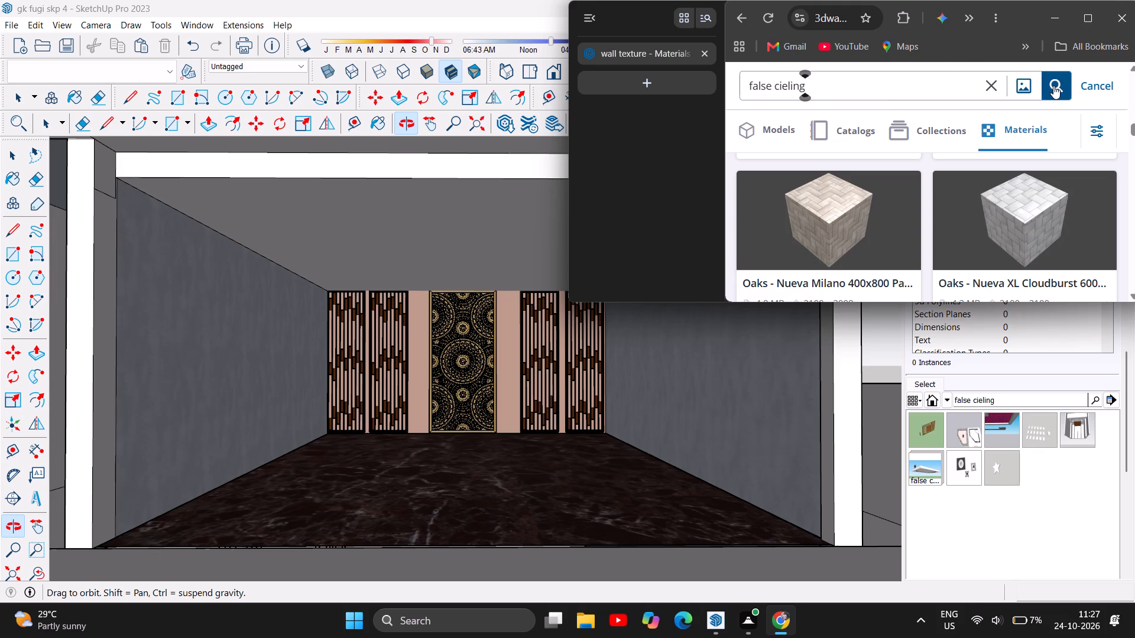
click(1053, 86)
click(919, 130)
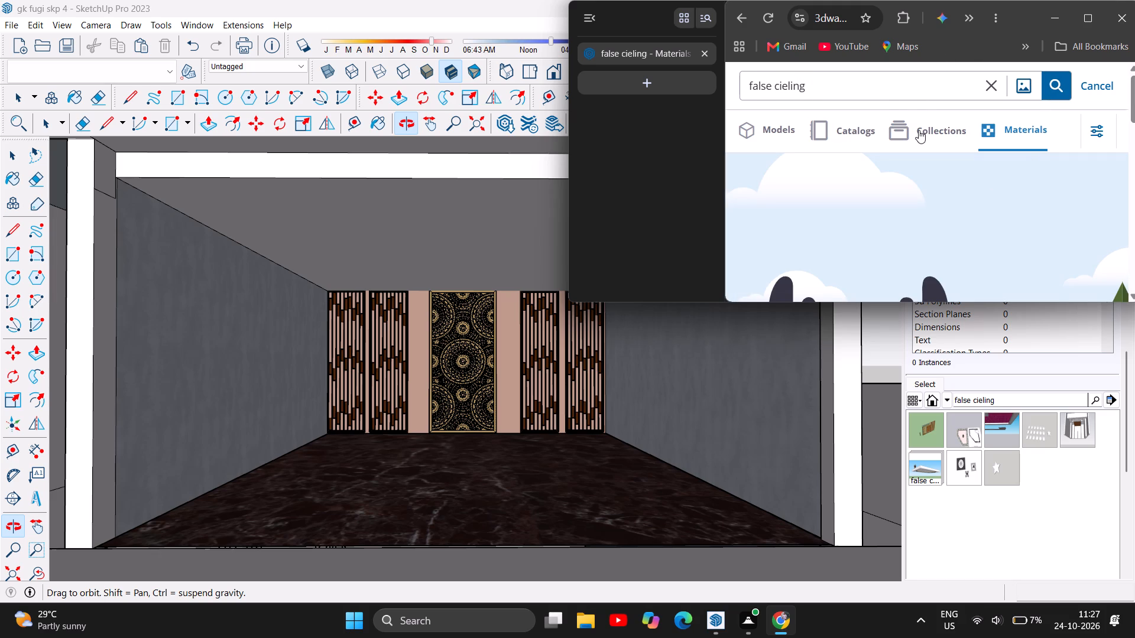
scroll(831, 139, down, 2)
scroll(844, 159, up, 2)
click(819, 139)
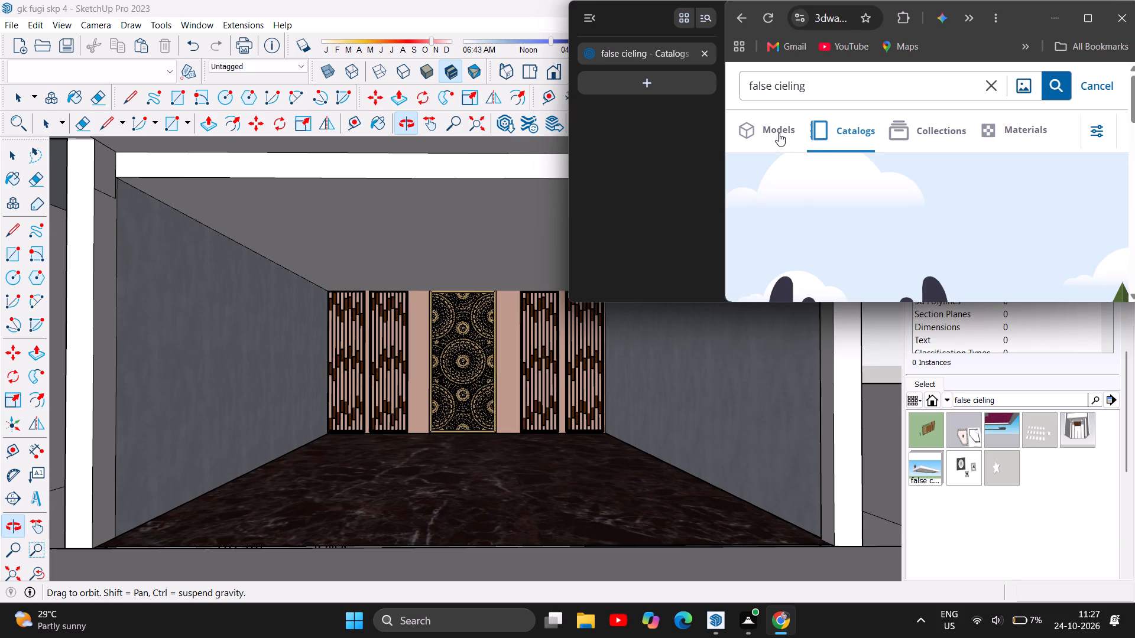
Switch the "false cieling" search to models and browse the ceiling designs offered.
click(777, 133)
scroll(825, 214, down, 2)
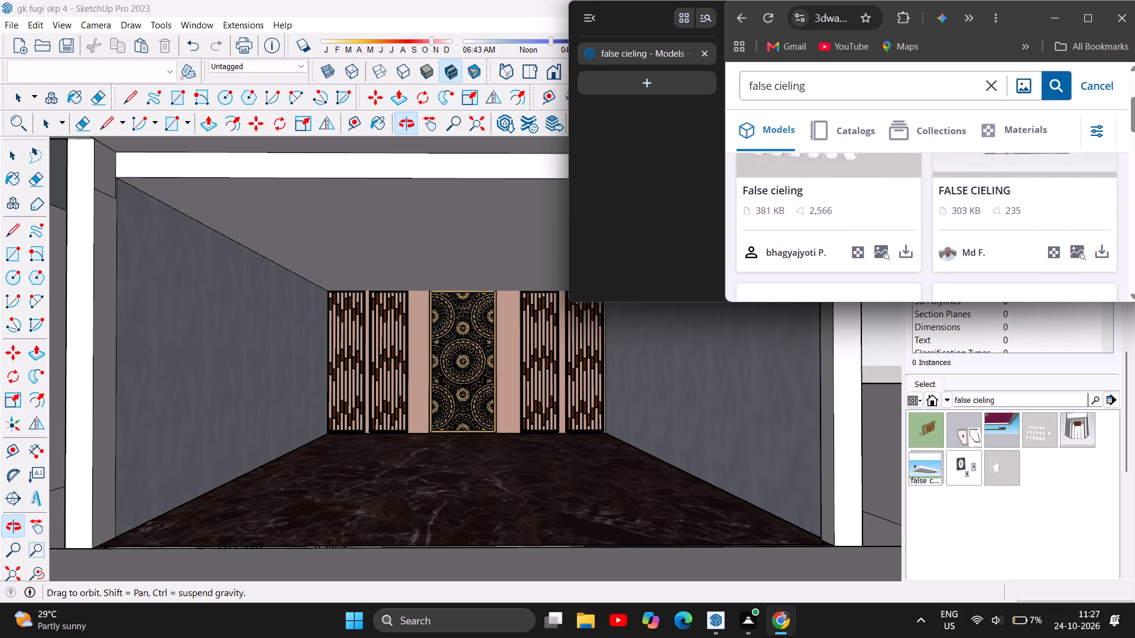
scroll(825, 214, down, 8)
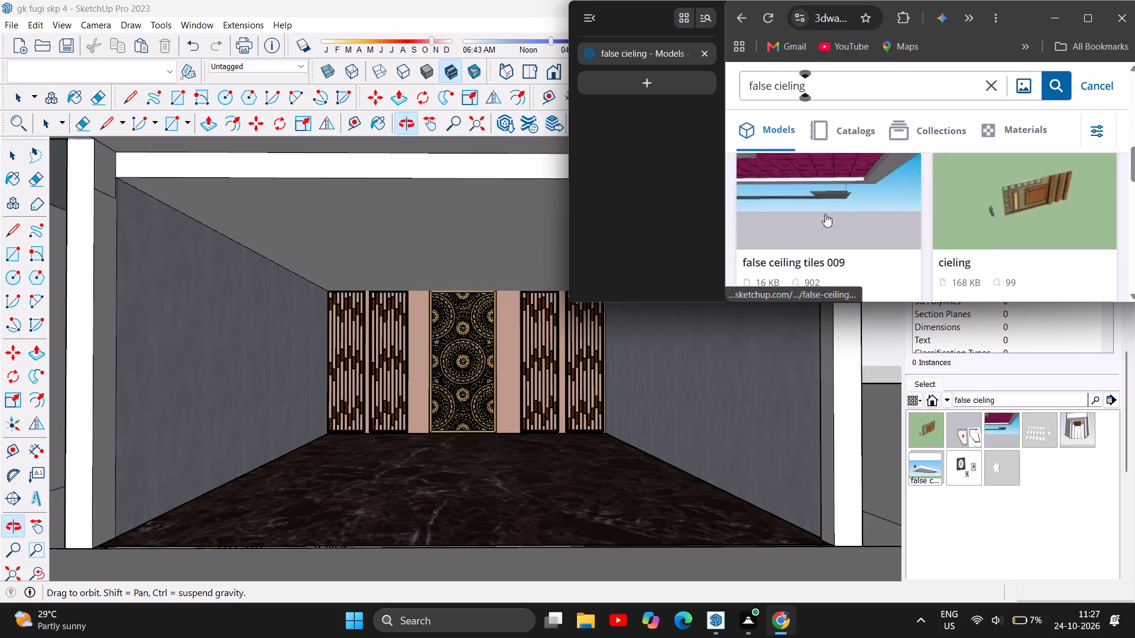
scroll(825, 214, down, 1)
scroll(825, 214, up, 7)
Search the 3D Warehouse models for "panels".
double_click(990, 83)
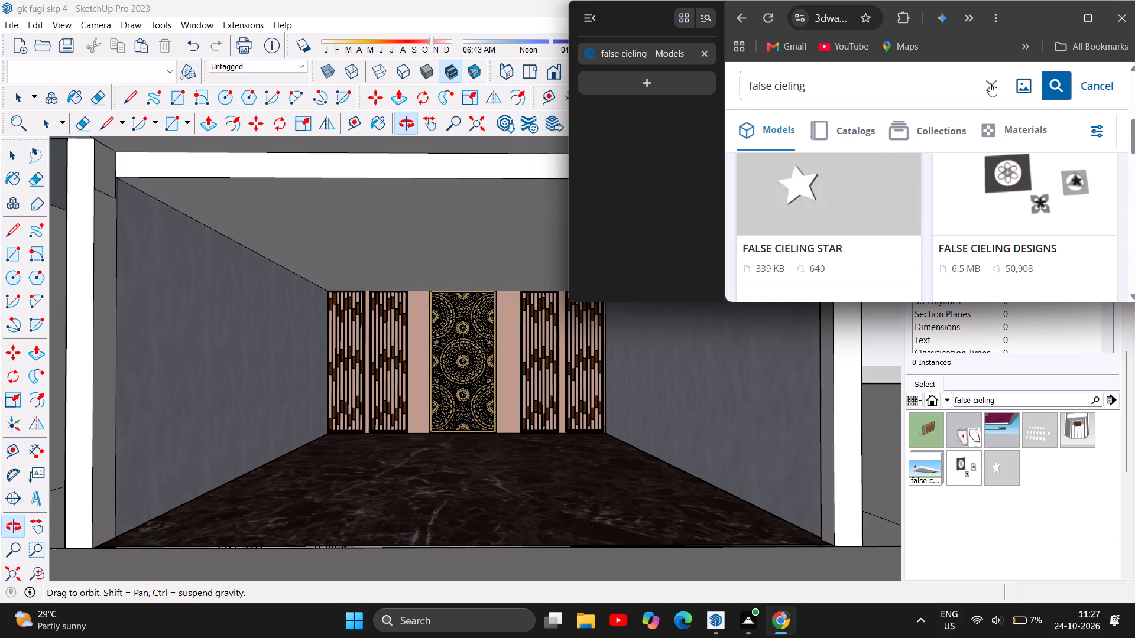
click(887, 87)
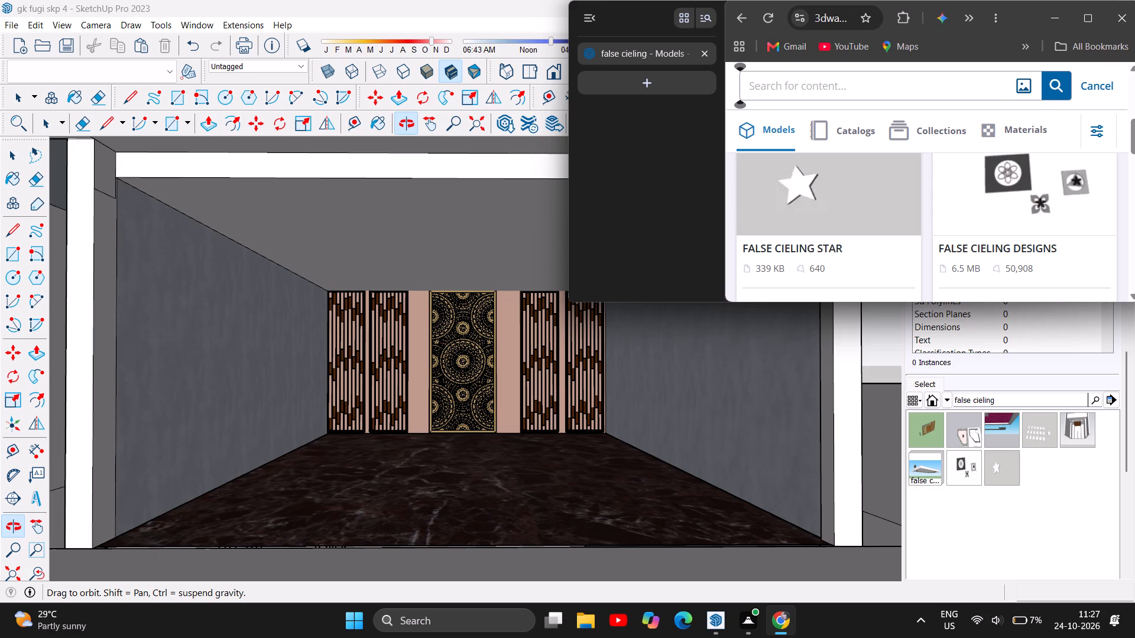
key(p)
key(a)
text(ne)
text(ls)
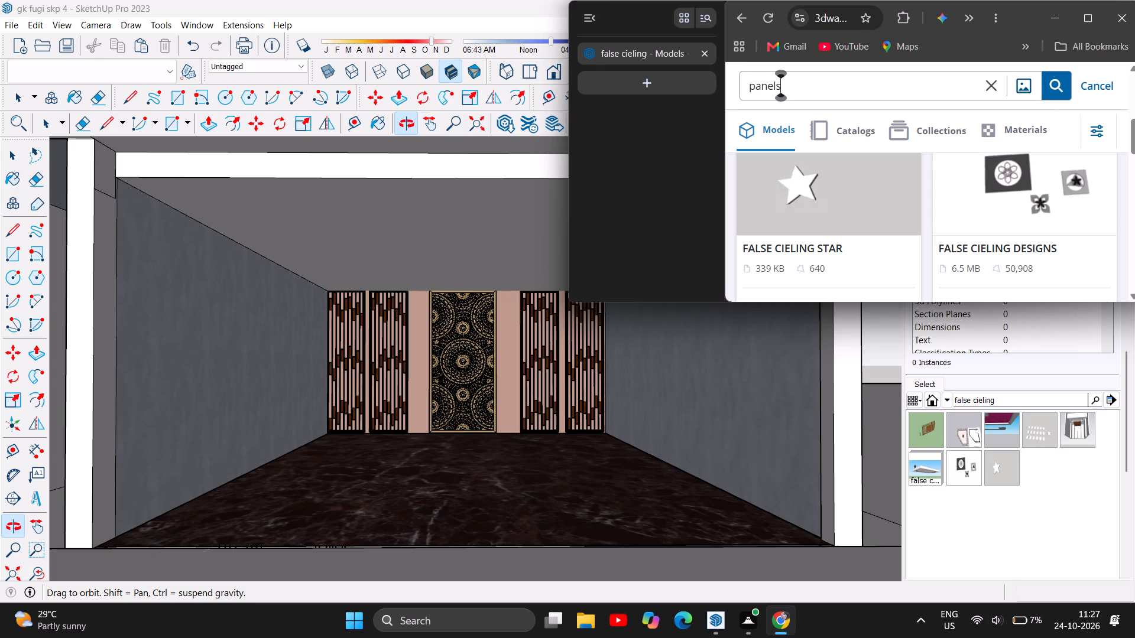
click(1058, 89)
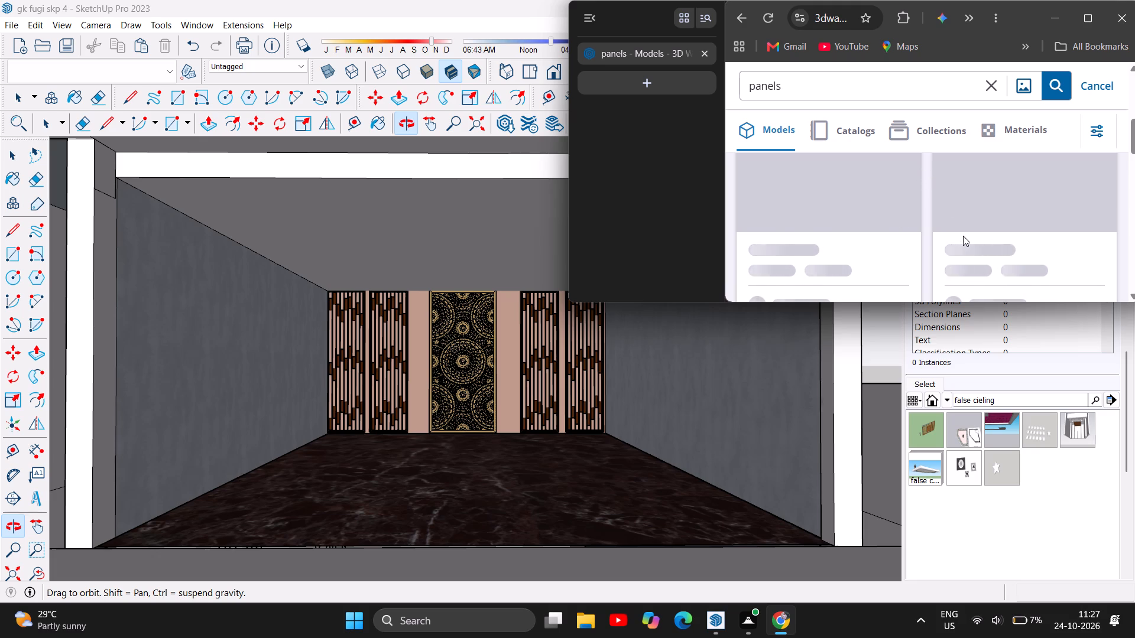
scroll(963, 236, up, 8)
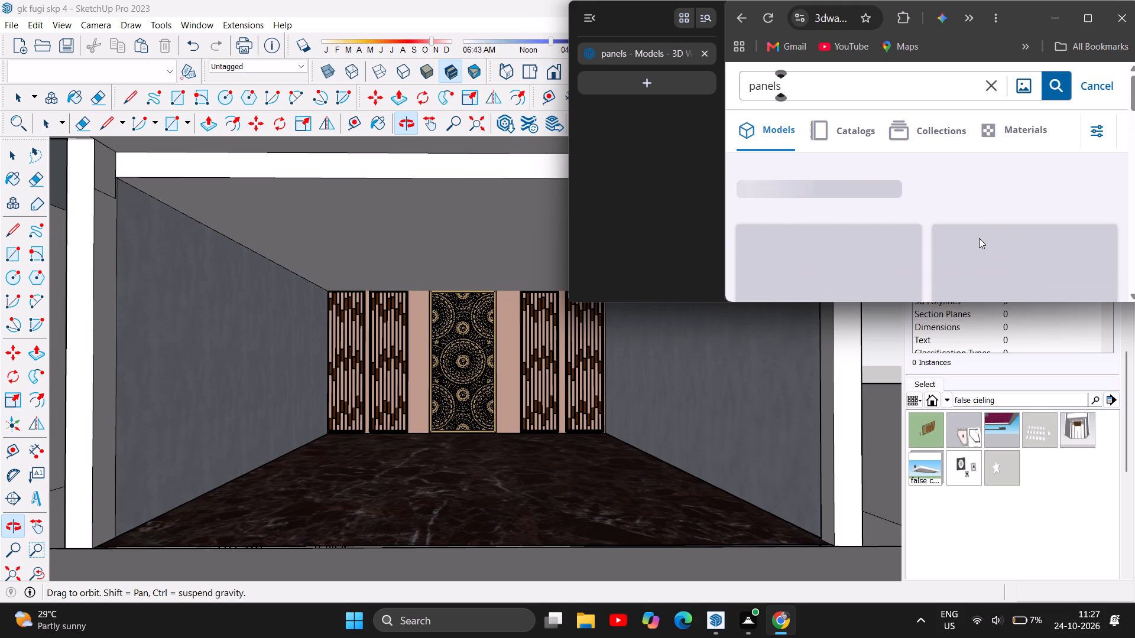
scroll(979, 238, up, 1)
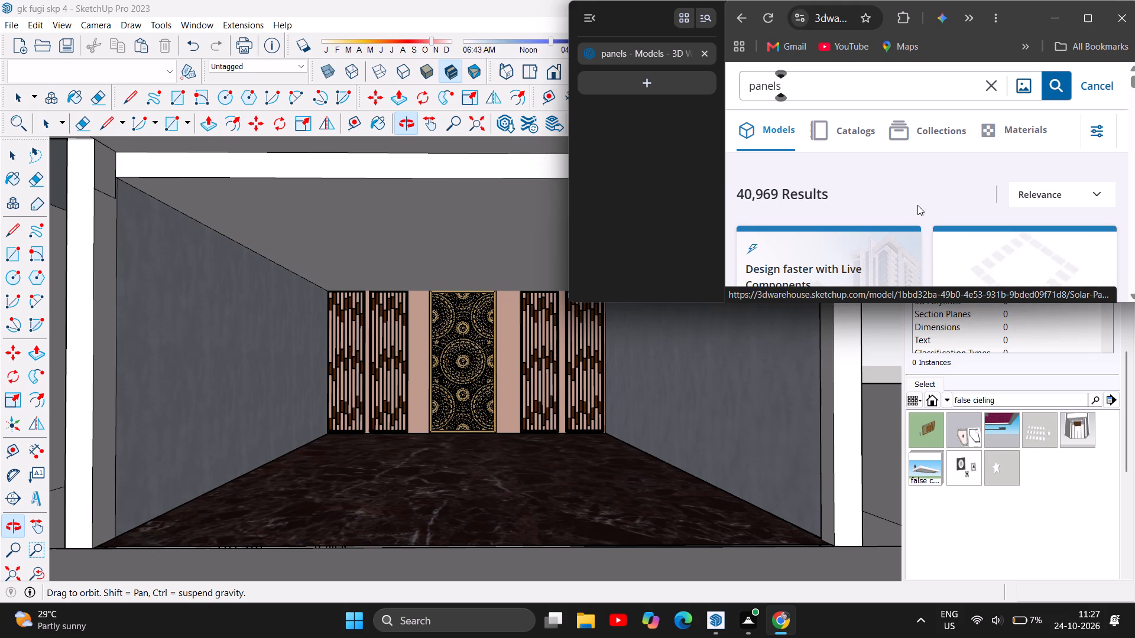
Browse the "panels" model results for decorative wall panelling suited to the shop interior.
scroll(891, 197, down, 4)
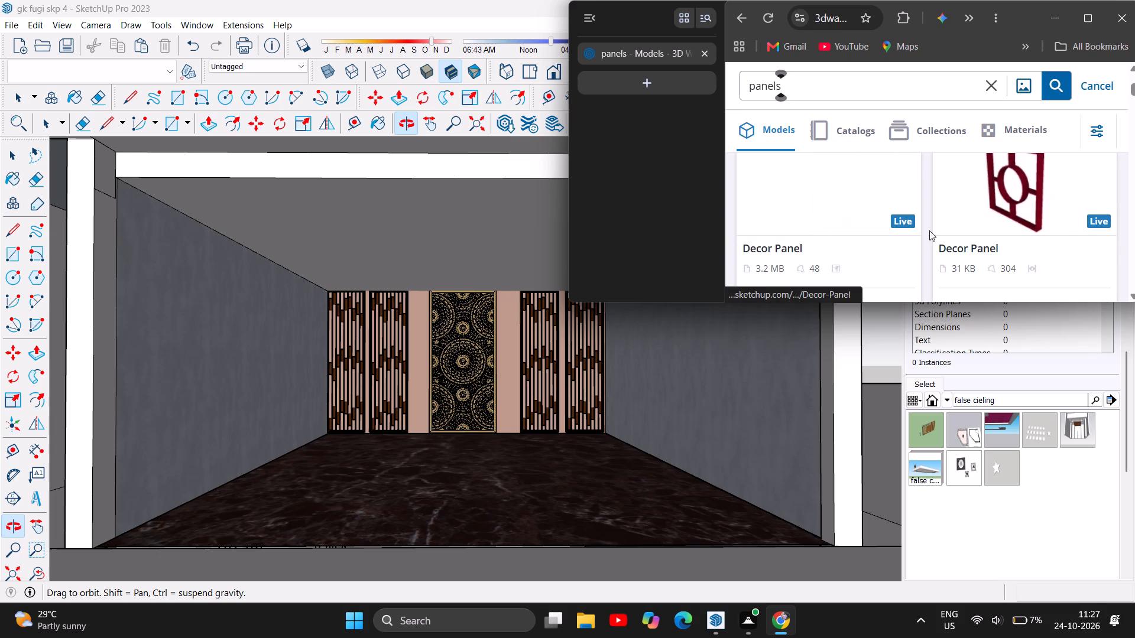
scroll(930, 230, down, 2)
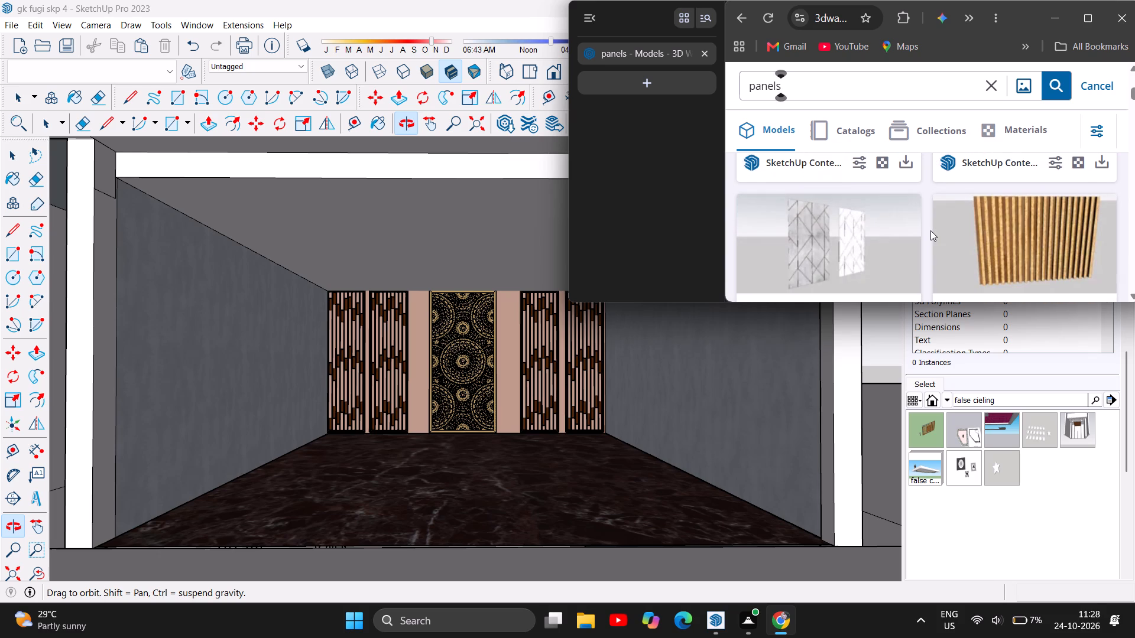
scroll(930, 230, down, 3)
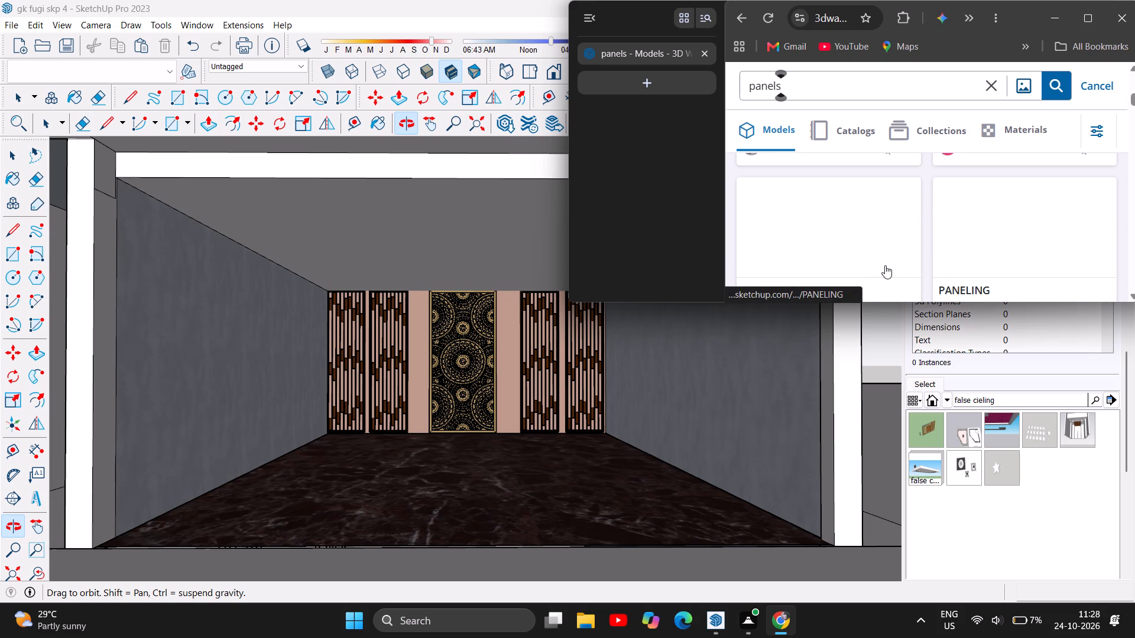
scroll(886, 265, up, 4)
scroll(886, 265, down, 1)
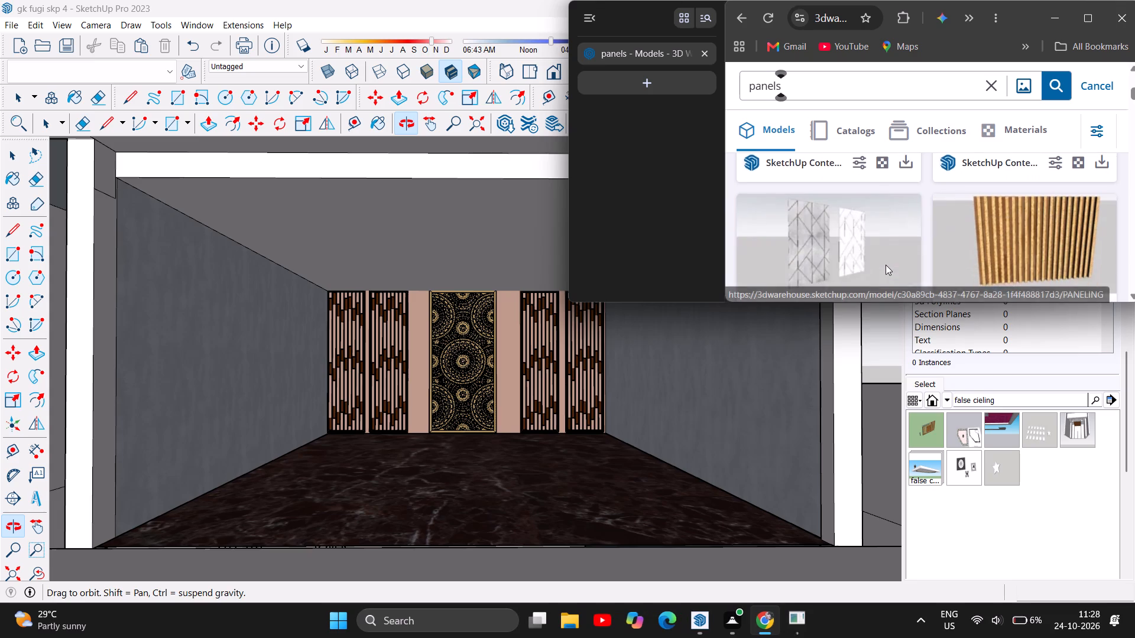
scroll(886, 265, down, 1)
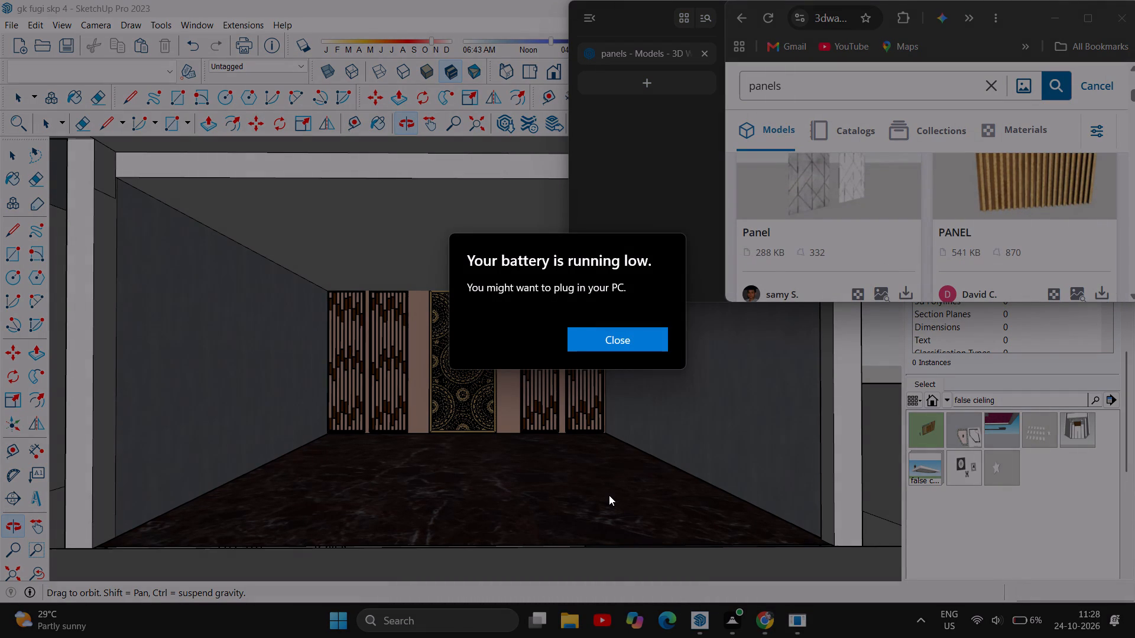
scroll(910, 236, down, 2)
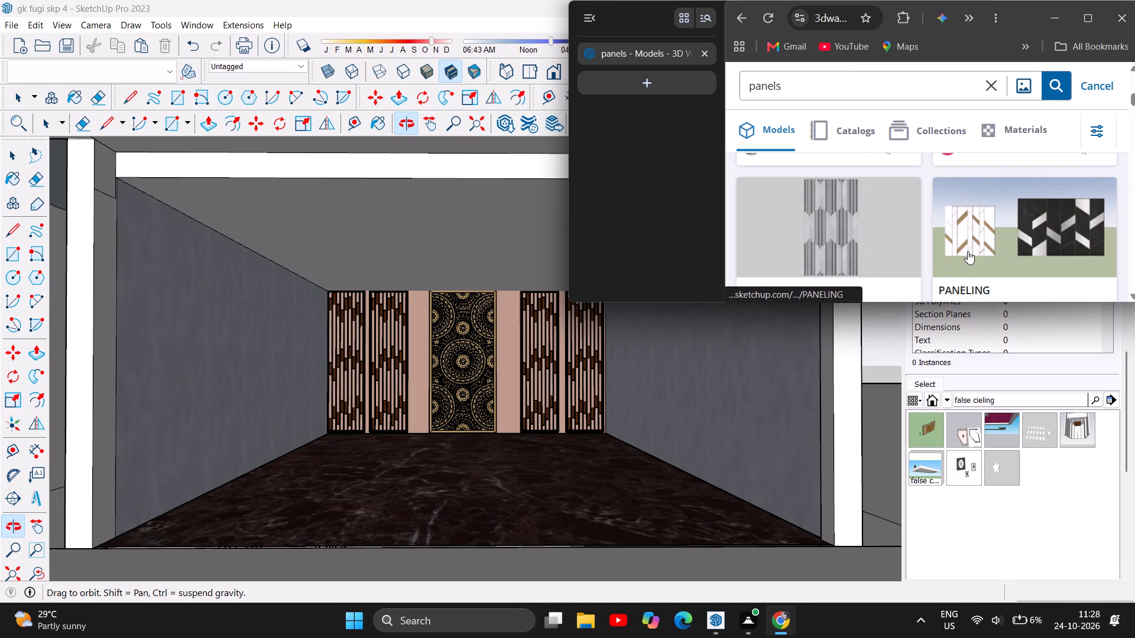
scroll(1024, 239, down, 2)
scroll(1016, 235, up, 1)
scroll(1013, 235, down, 1)
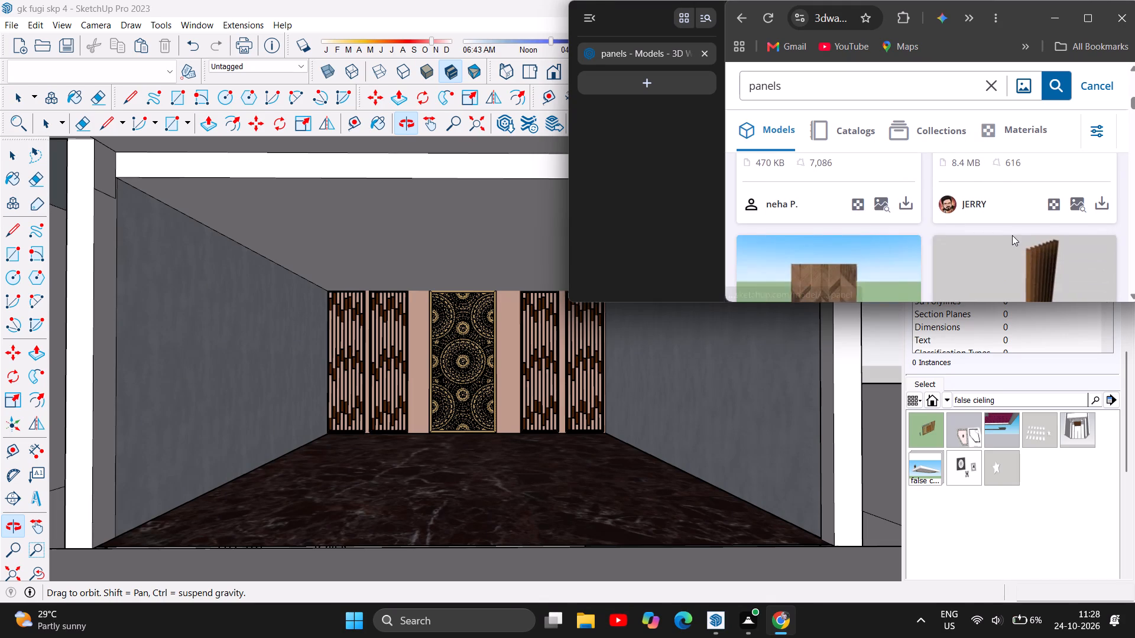
scroll(1012, 235, down, 4)
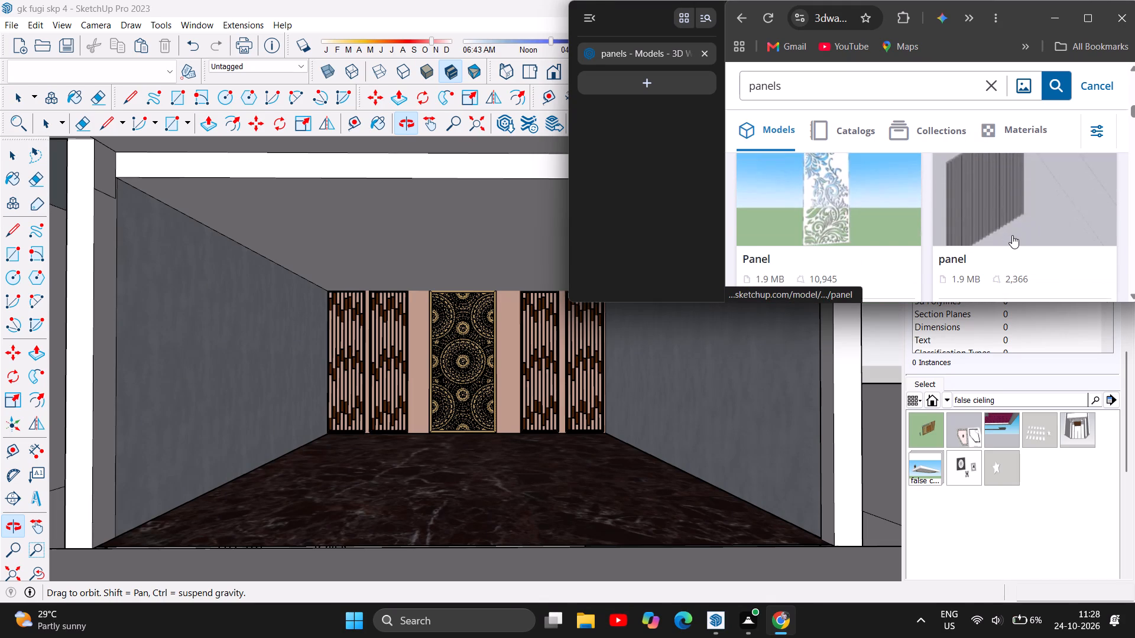
scroll(1012, 235, down, 4)
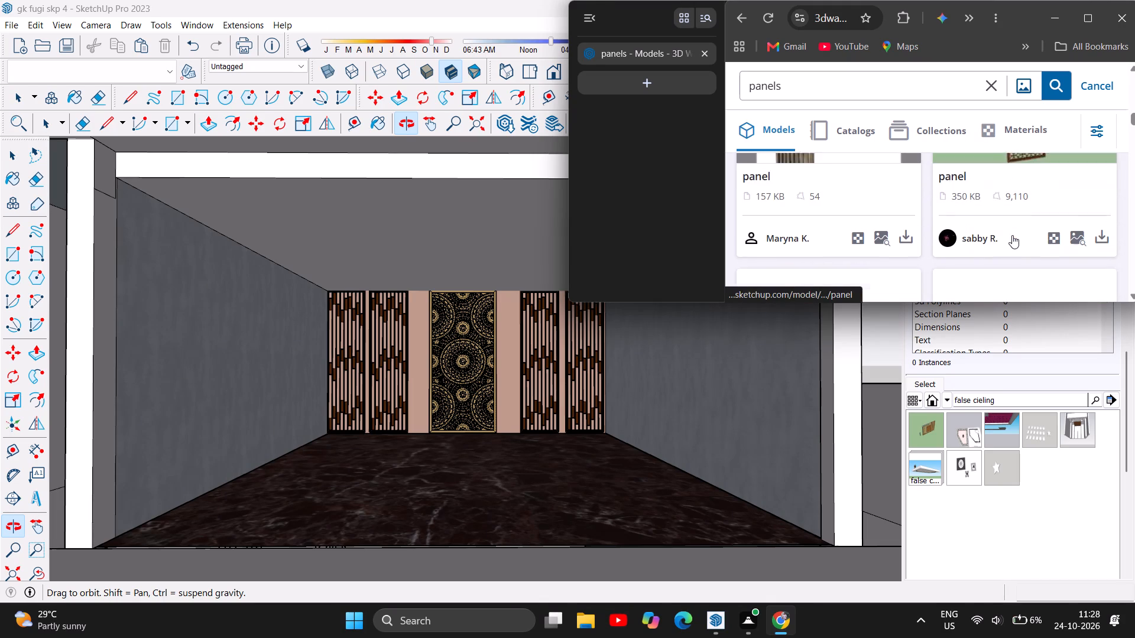
Search the 3D Warehouse models for "paints".
click(978, 89)
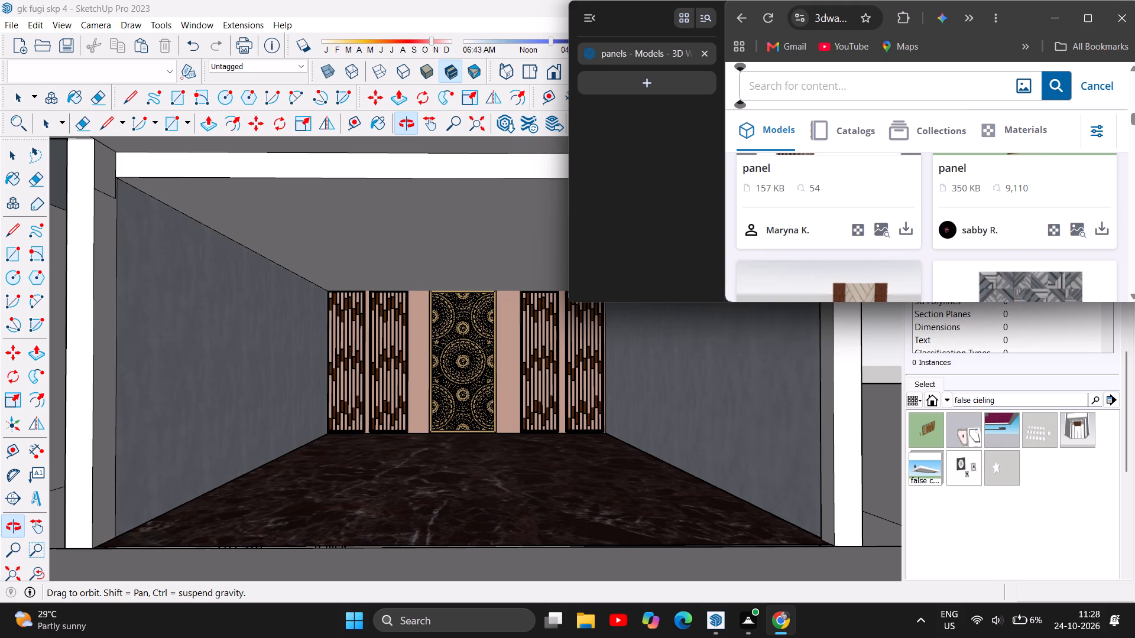
text(paints)
click(1048, 83)
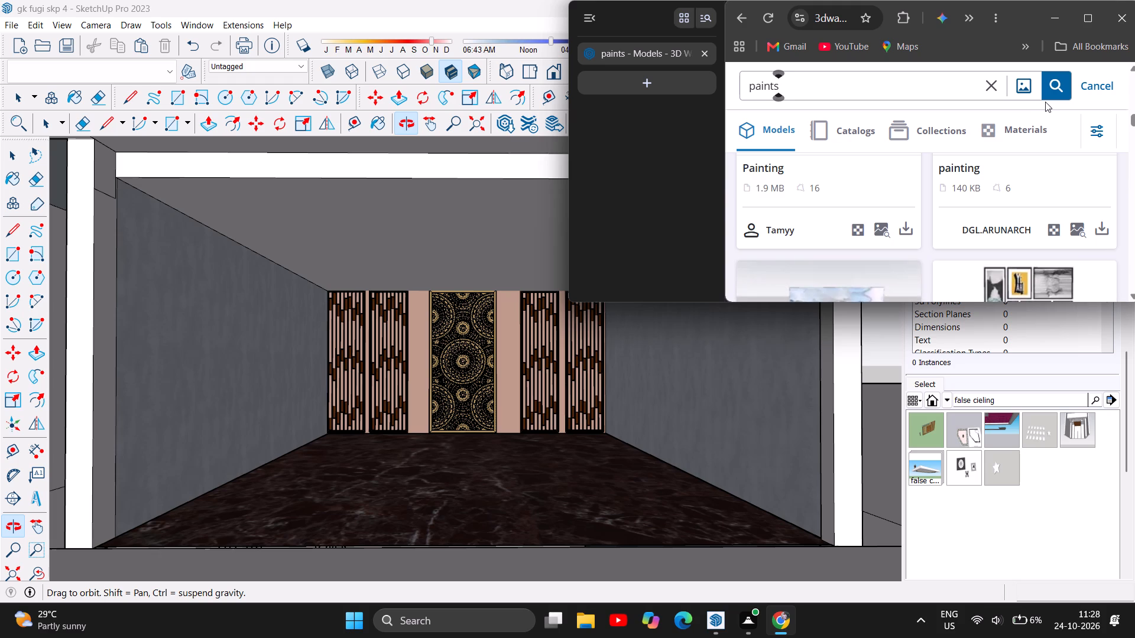
Browse the "paints" model results for framed paintings and wall art suited to the shop interior.
scroll(954, 246, down, 1)
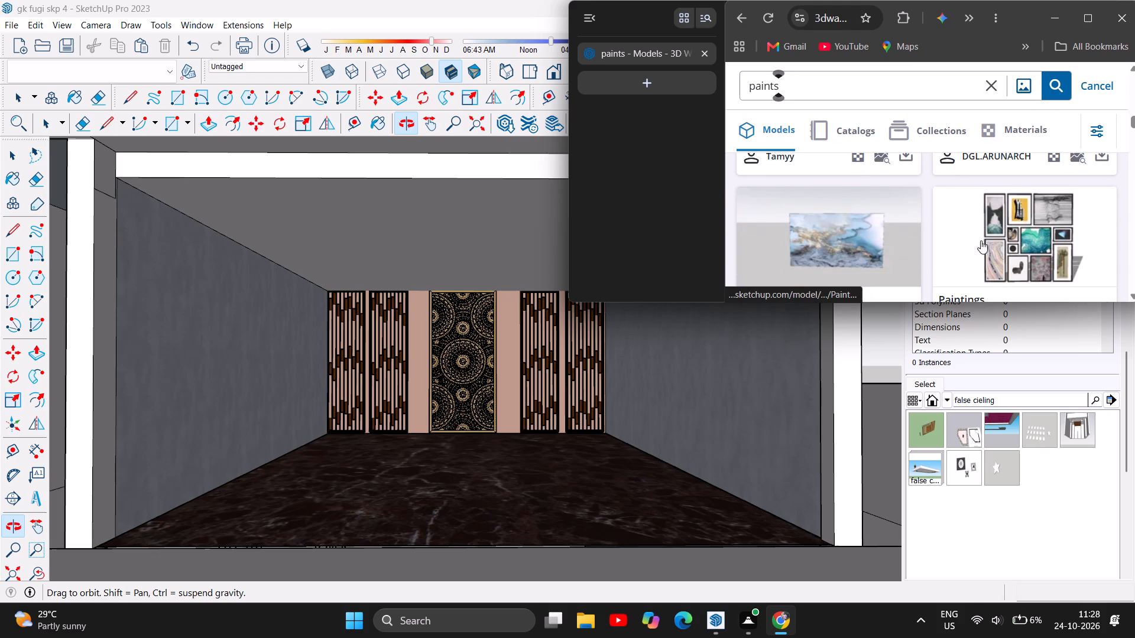
scroll(1037, 240, down, 1)
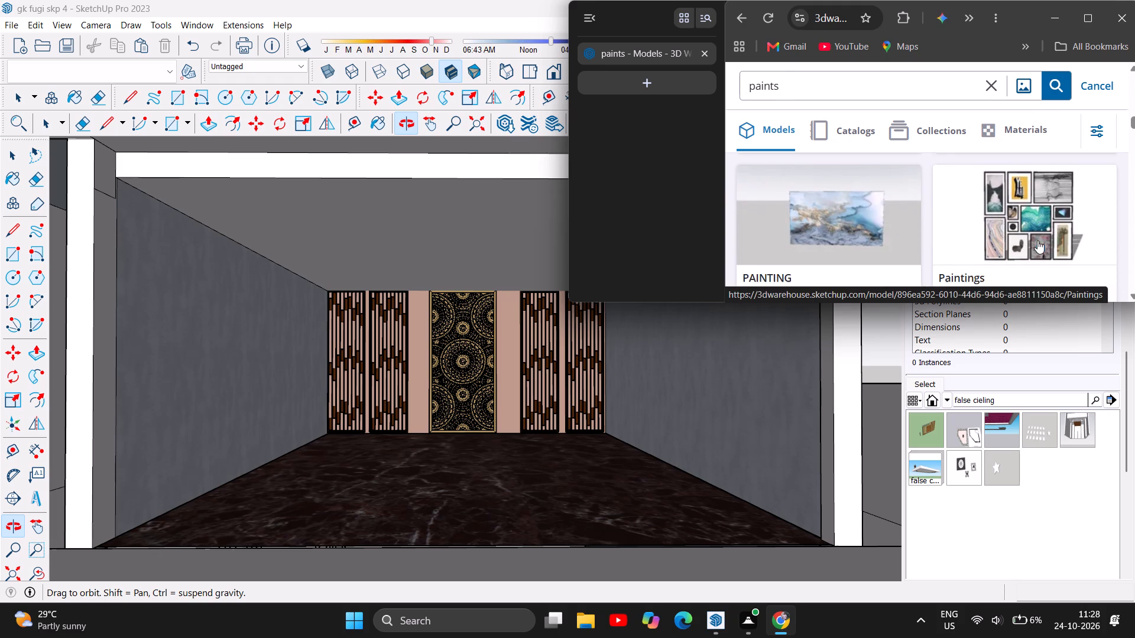
scroll(1037, 240, down, 2)
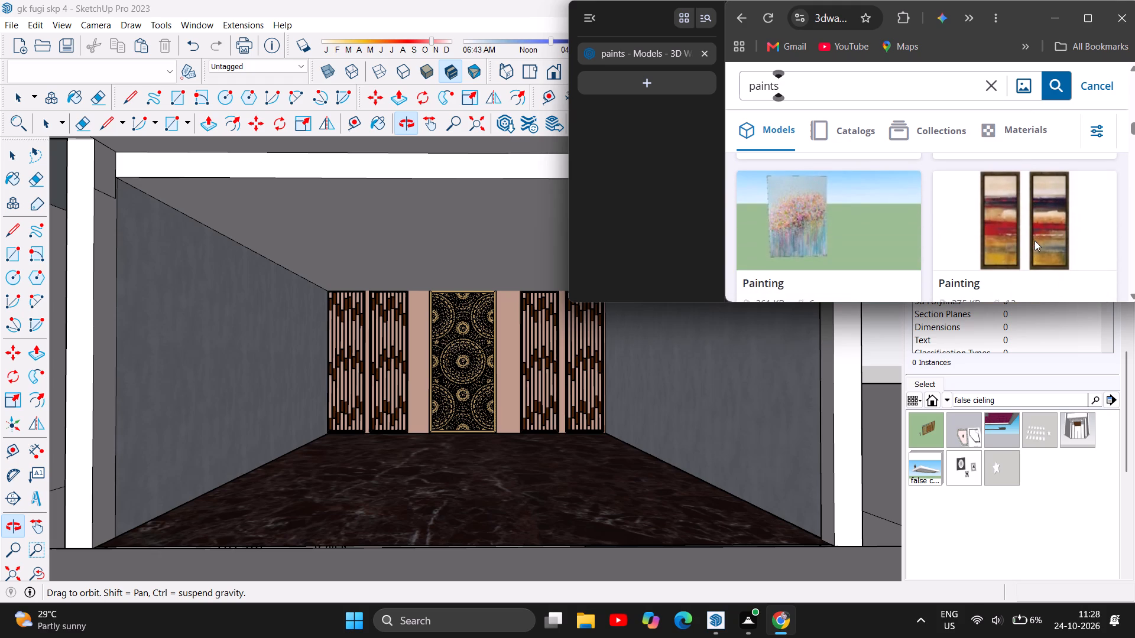
scroll(1033, 241, down, 1)
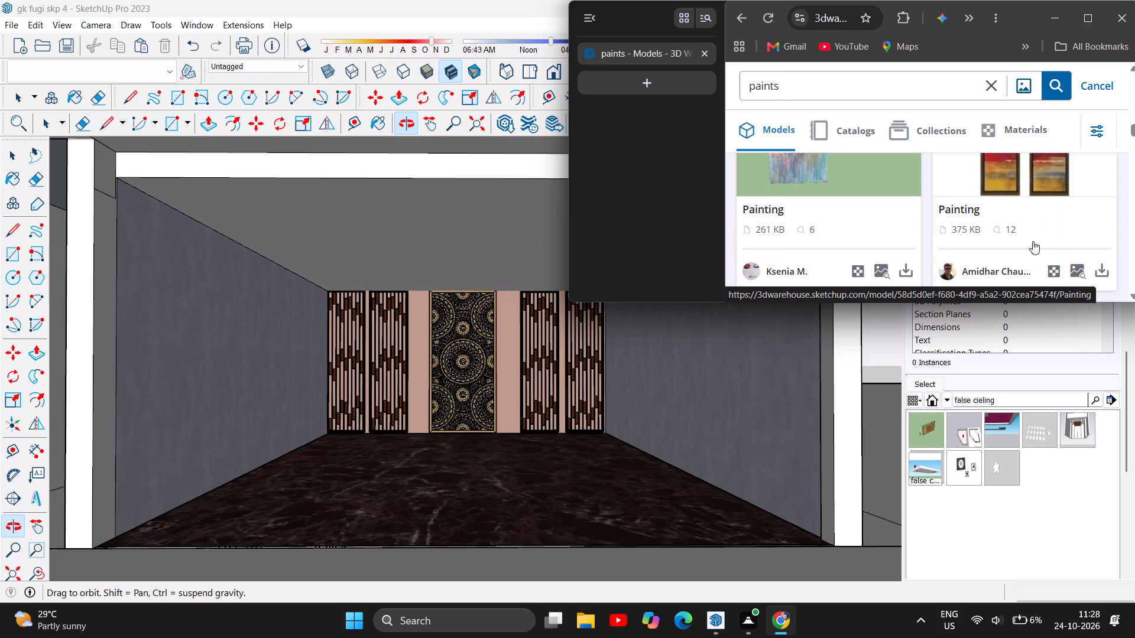
scroll(1033, 241, down, 2)
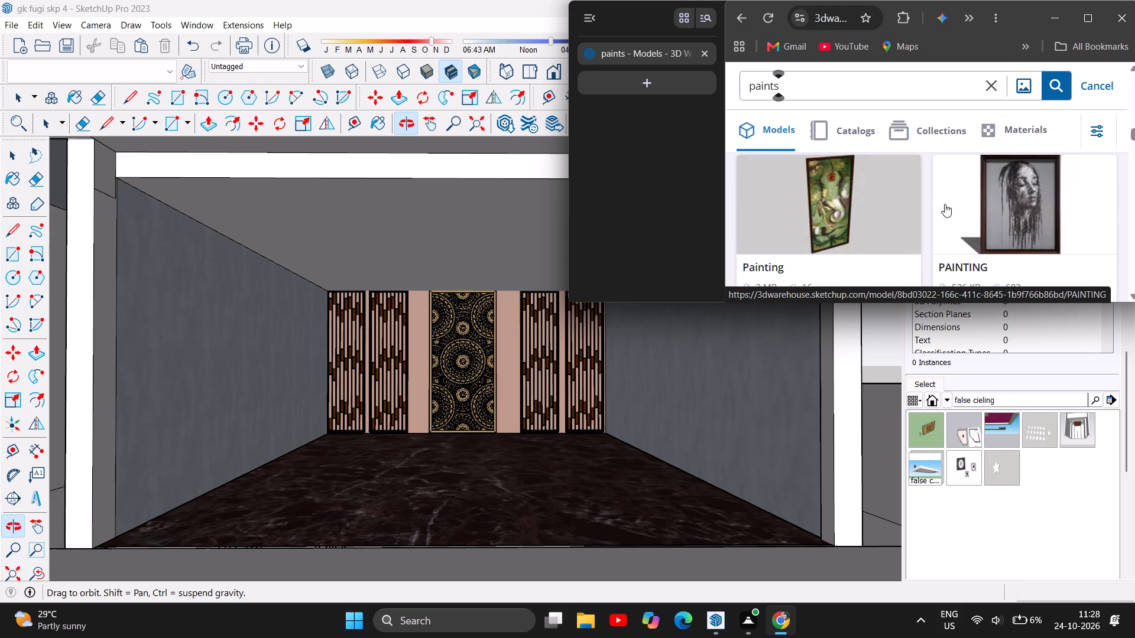
scroll(945, 204, down, 1)
scroll(900, 183, up, 2)
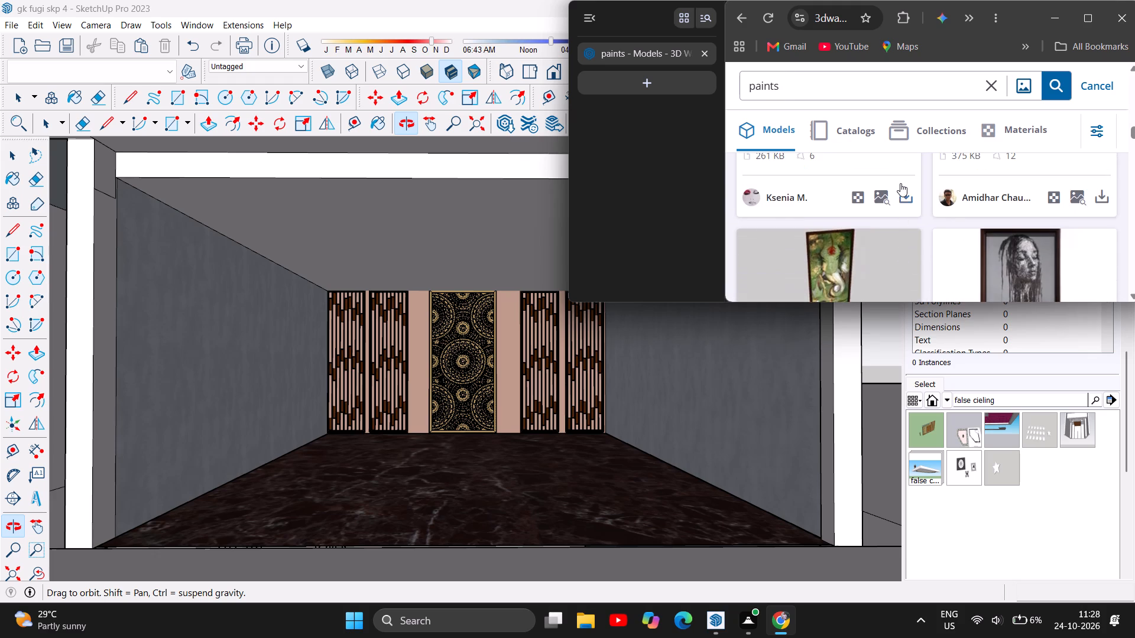
scroll(900, 183, down, 4)
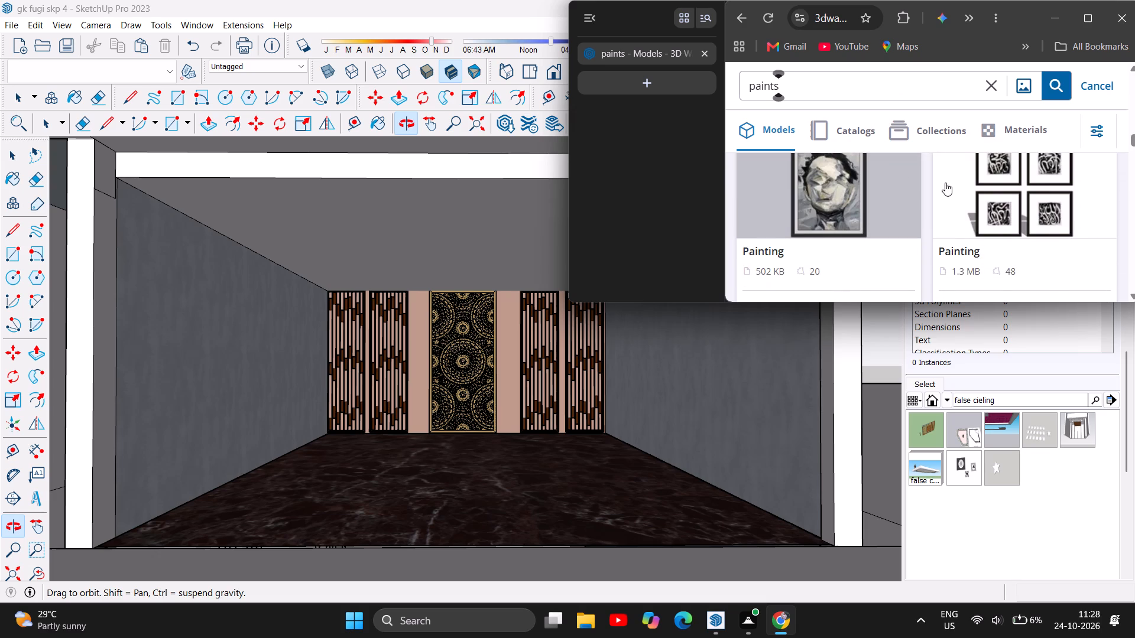
scroll(956, 198, down, 4)
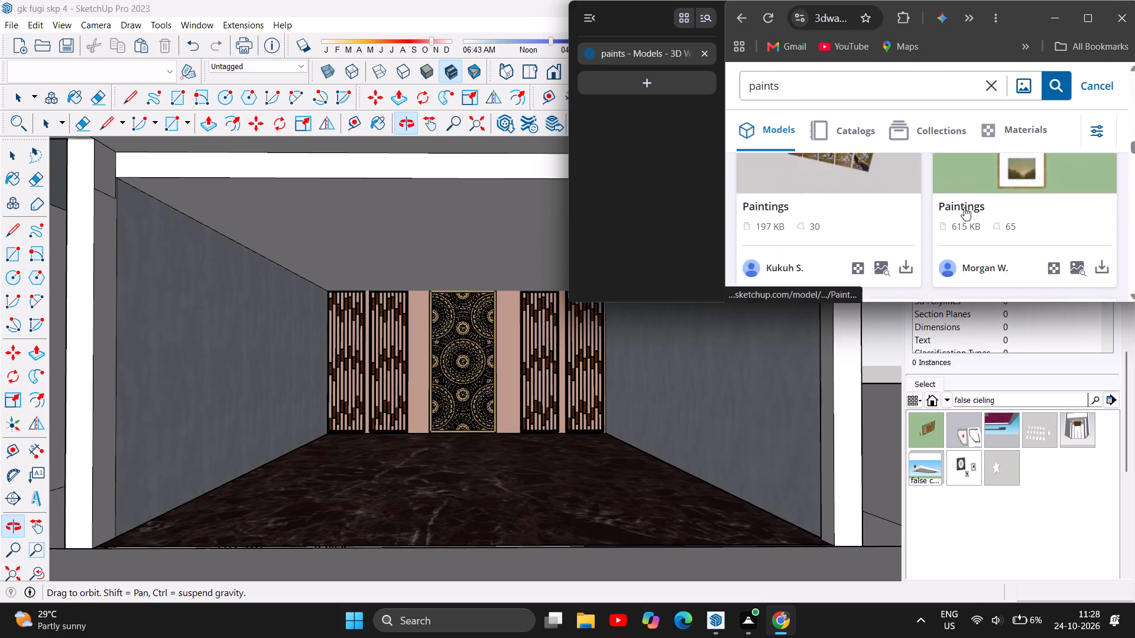
scroll(964, 207, down, 2)
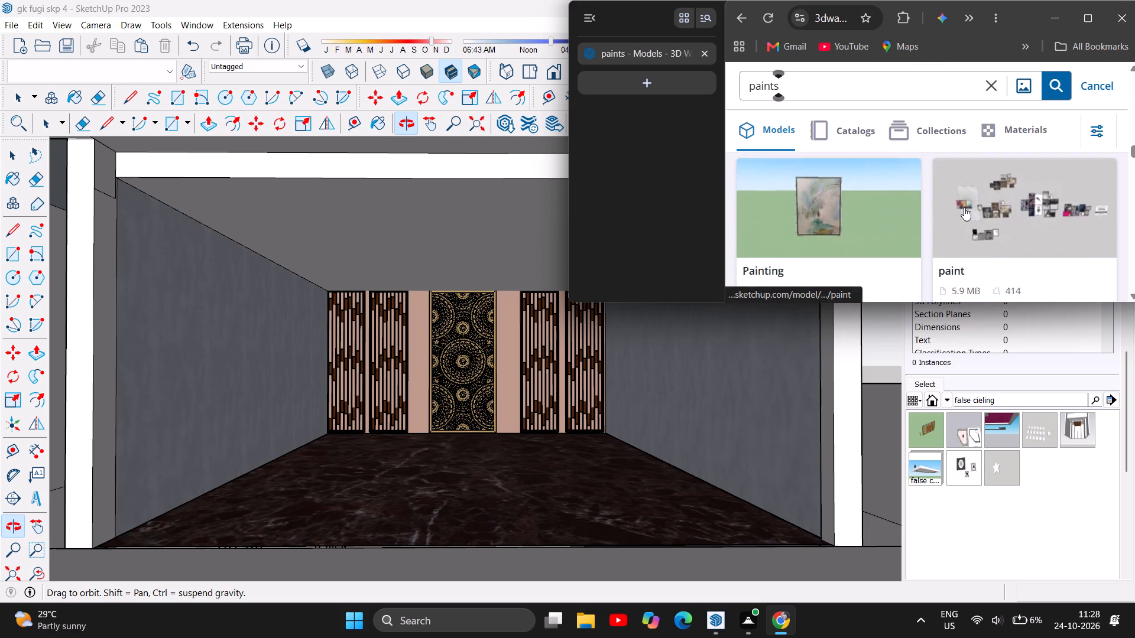
scroll(964, 207, down, 2)
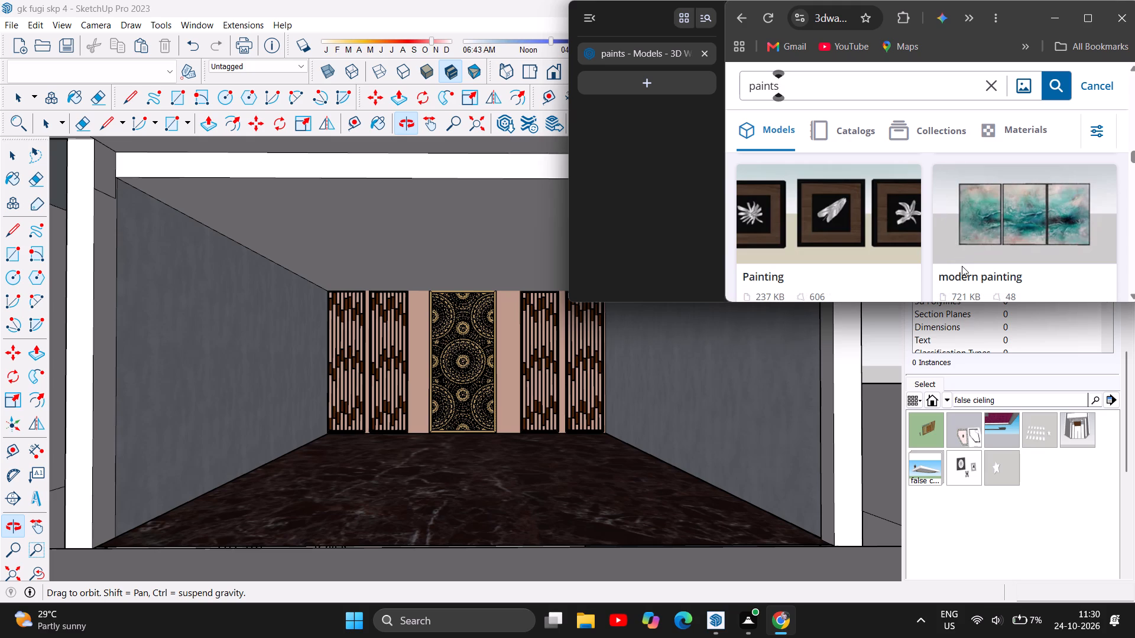
scroll(961, 266, down, 2)
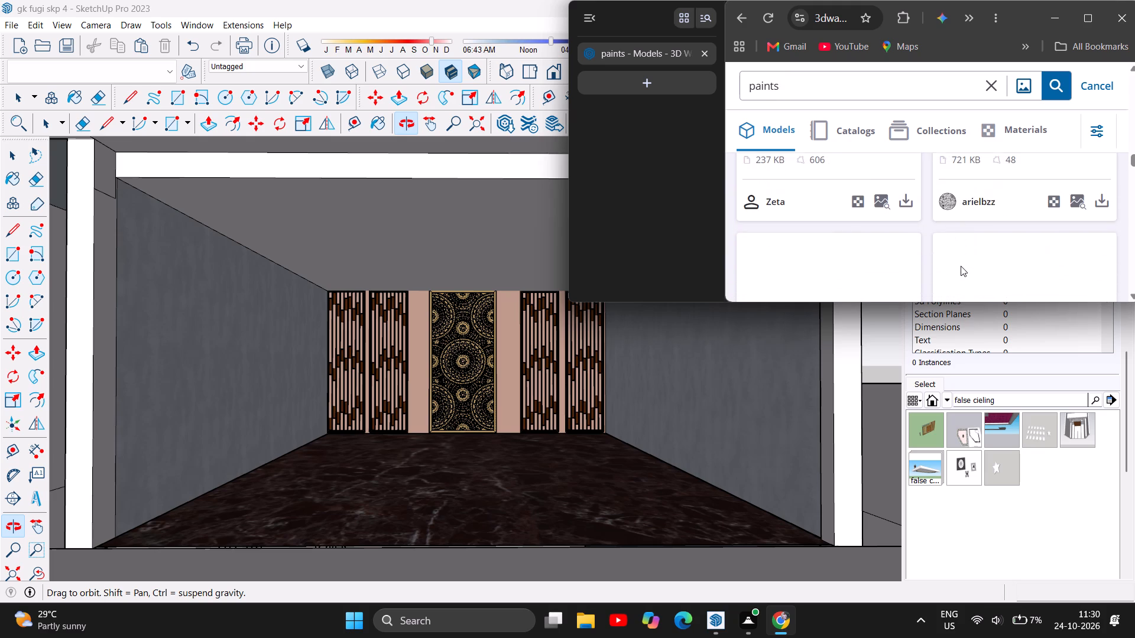
scroll(961, 266, down, 4)
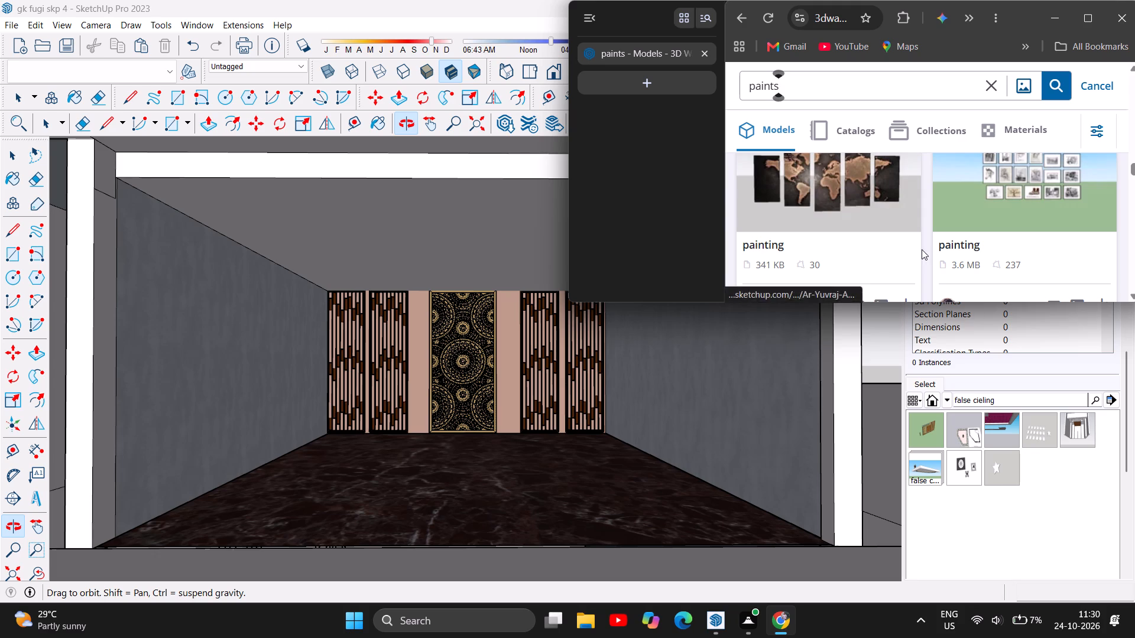
scroll(929, 249, up, 2)
scroll(929, 249, down, 2)
scroll(929, 249, up, 1)
scroll(929, 249, down, 2)
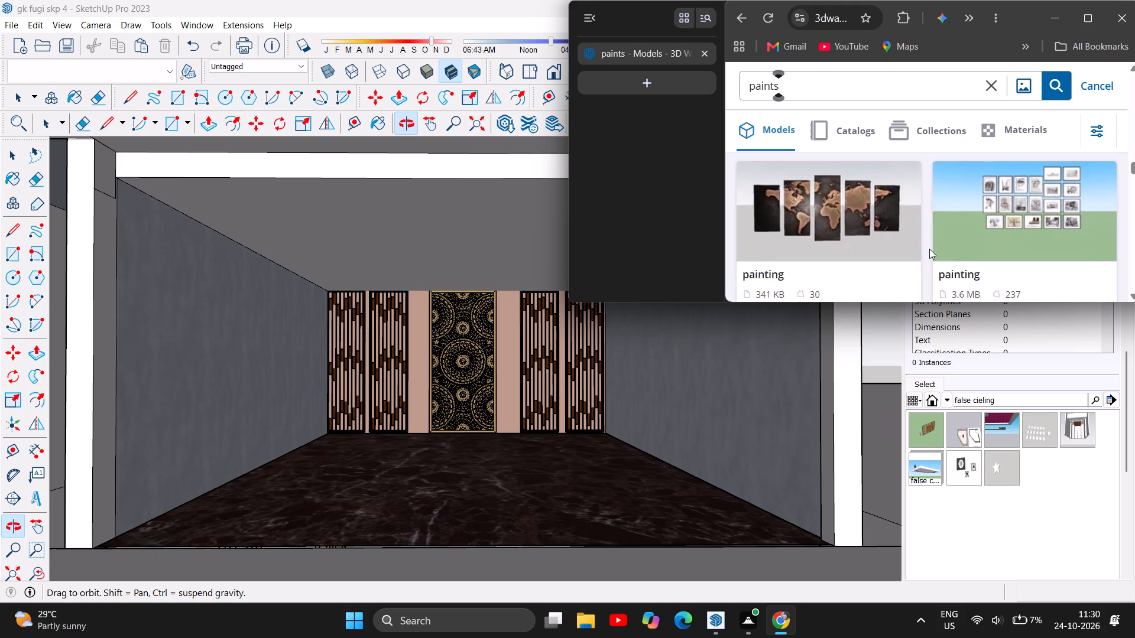
scroll(929, 249, down, 3)
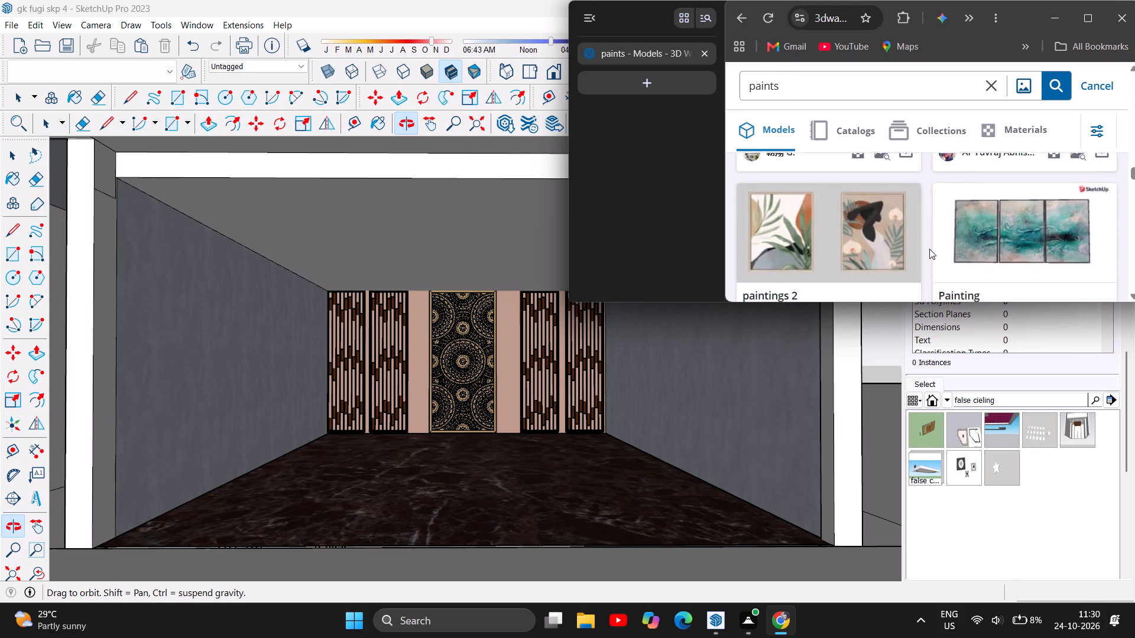
scroll(929, 249, down, 4)
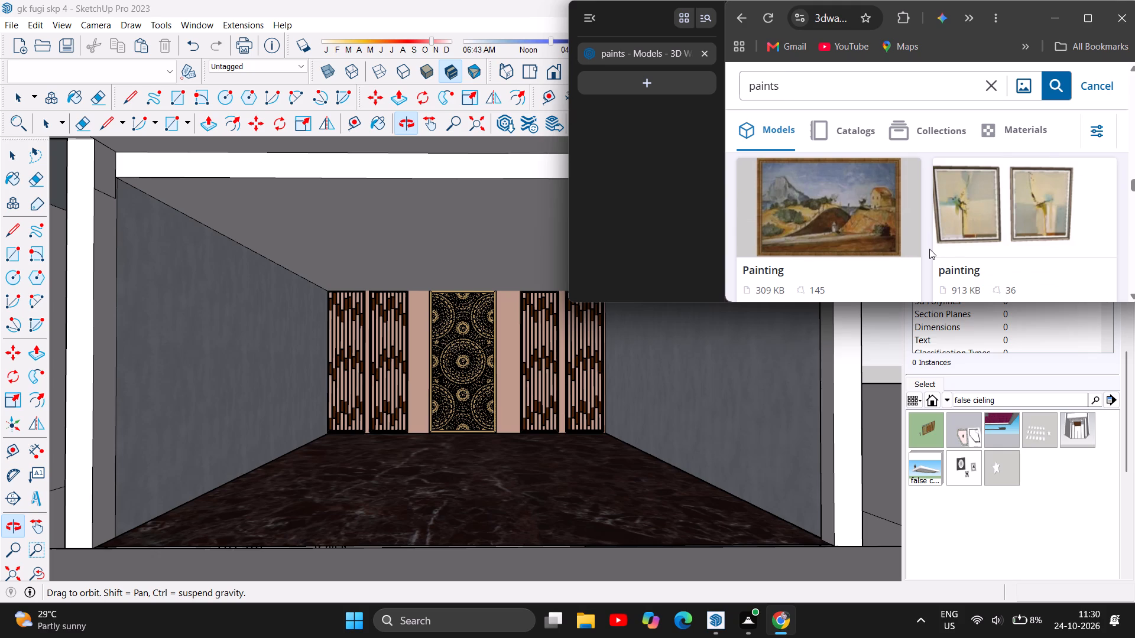
scroll(929, 249, down, 4)
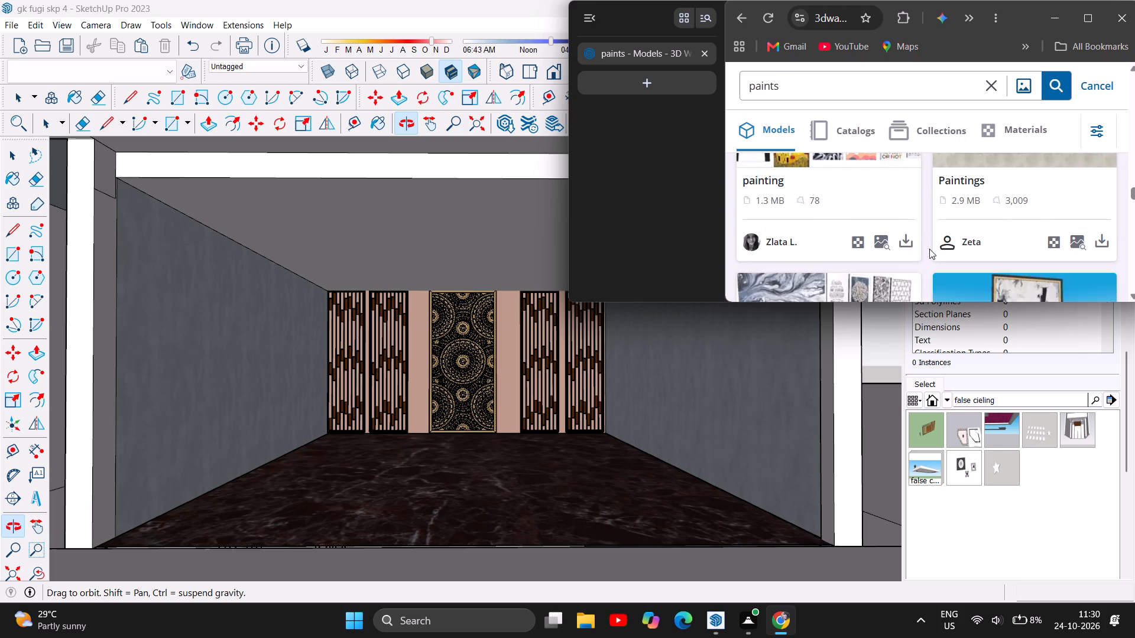
scroll(929, 249, down, 1)
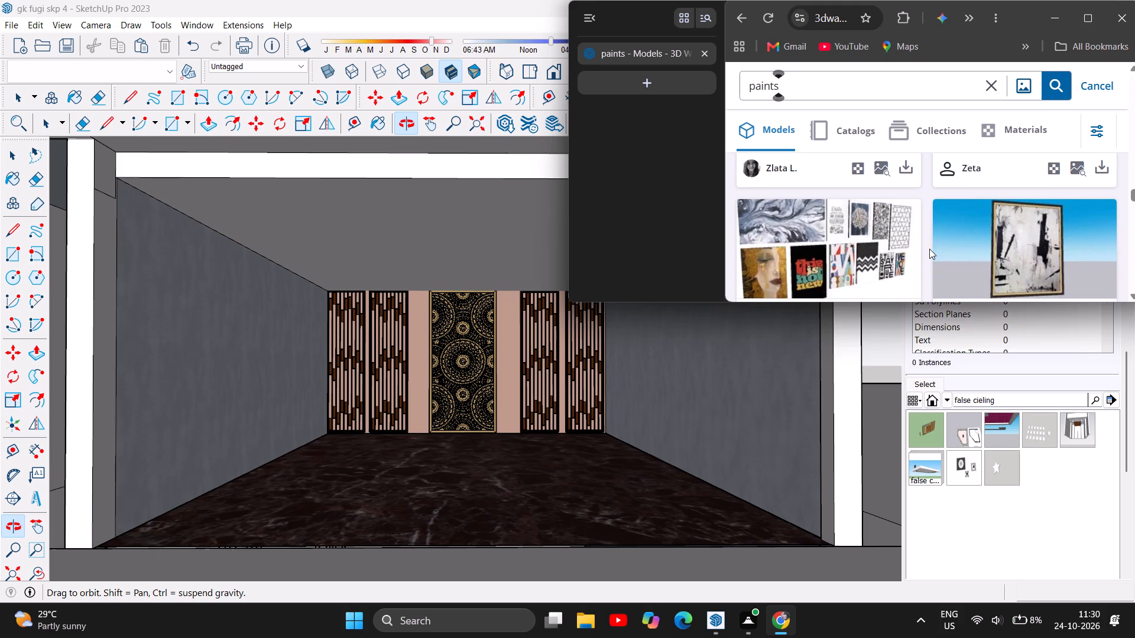
scroll(929, 249, down, 3)
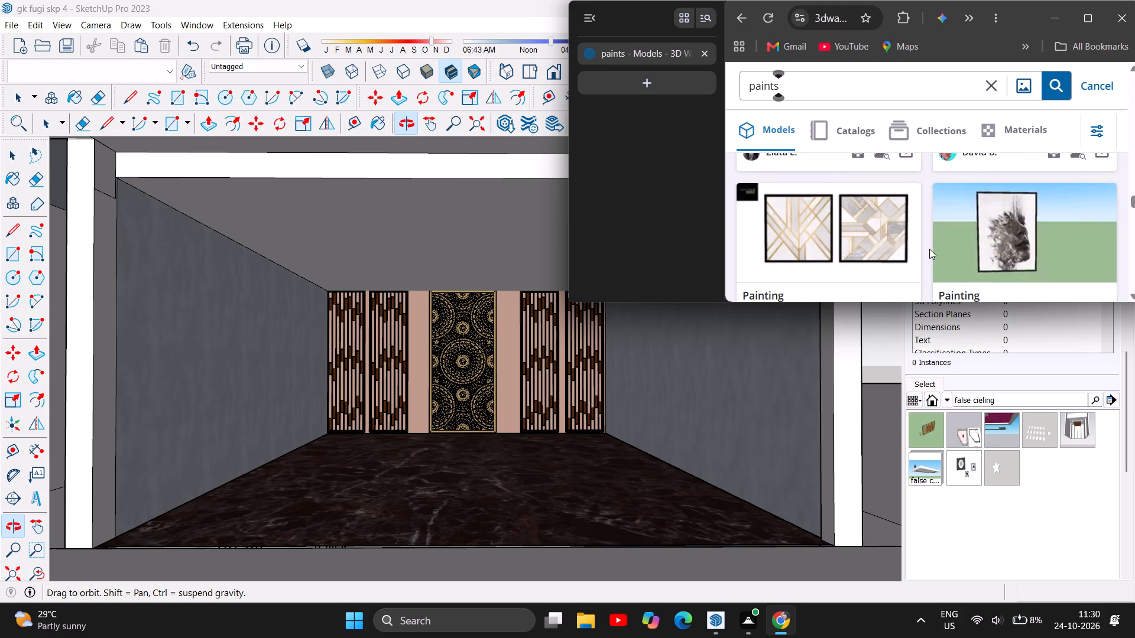
scroll(929, 249, down, 1)
scroll(929, 249, up, 1)
scroll(929, 249, down, 1)
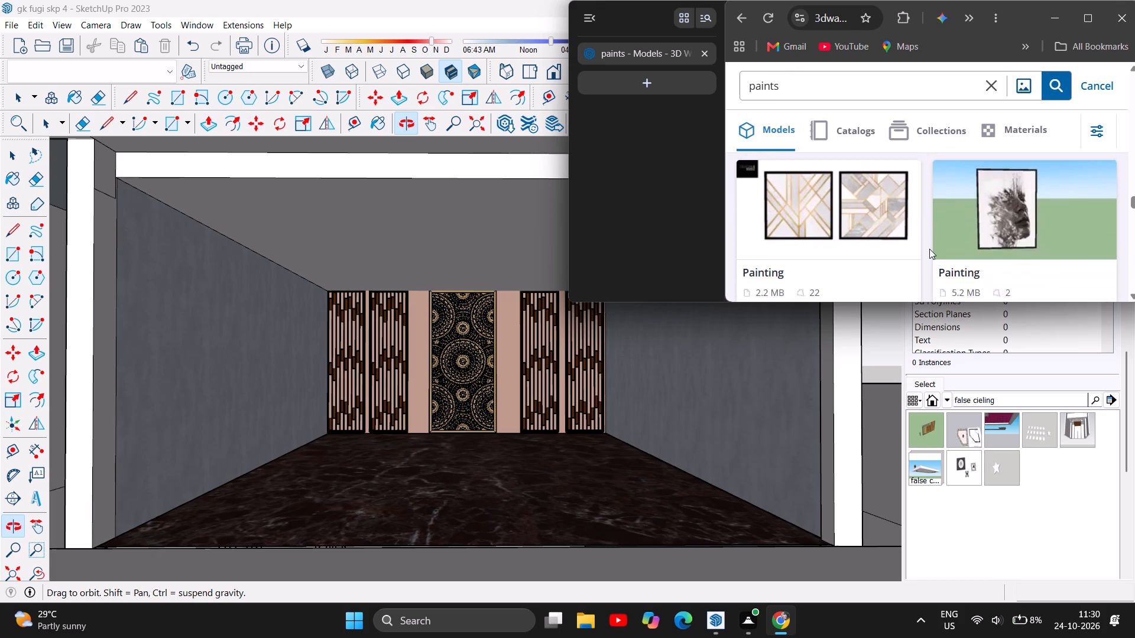
scroll(929, 249, down, 2)
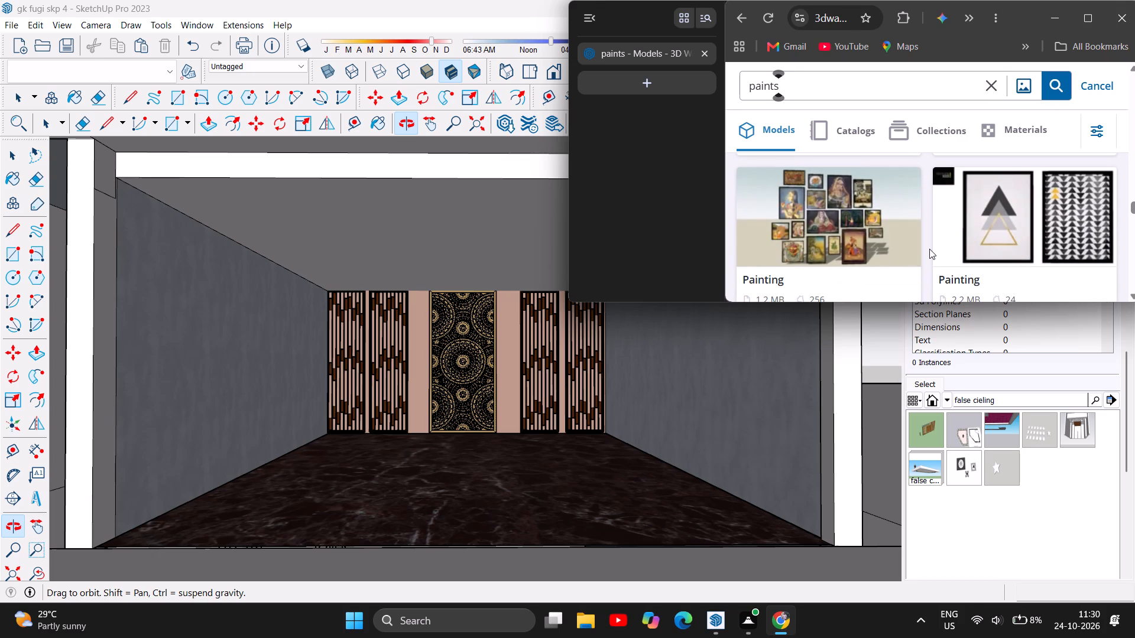
Download the 1.2 MB Painting model with the cluster of framed Indian artworks as a SketchUp file.
scroll(929, 249, down, 1)
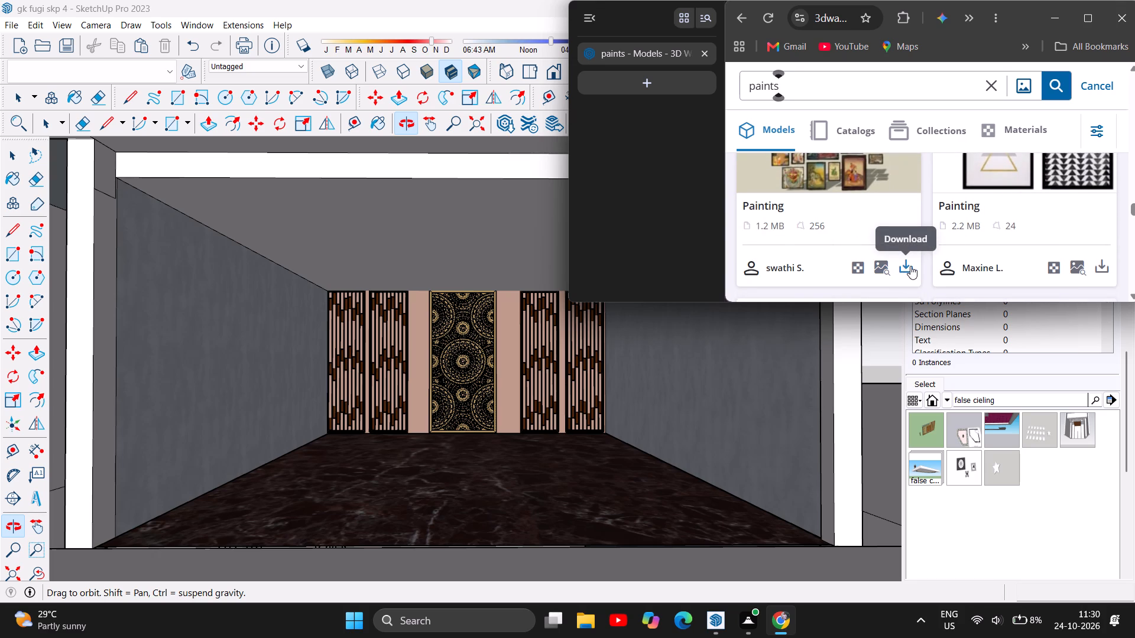
click(910, 266)
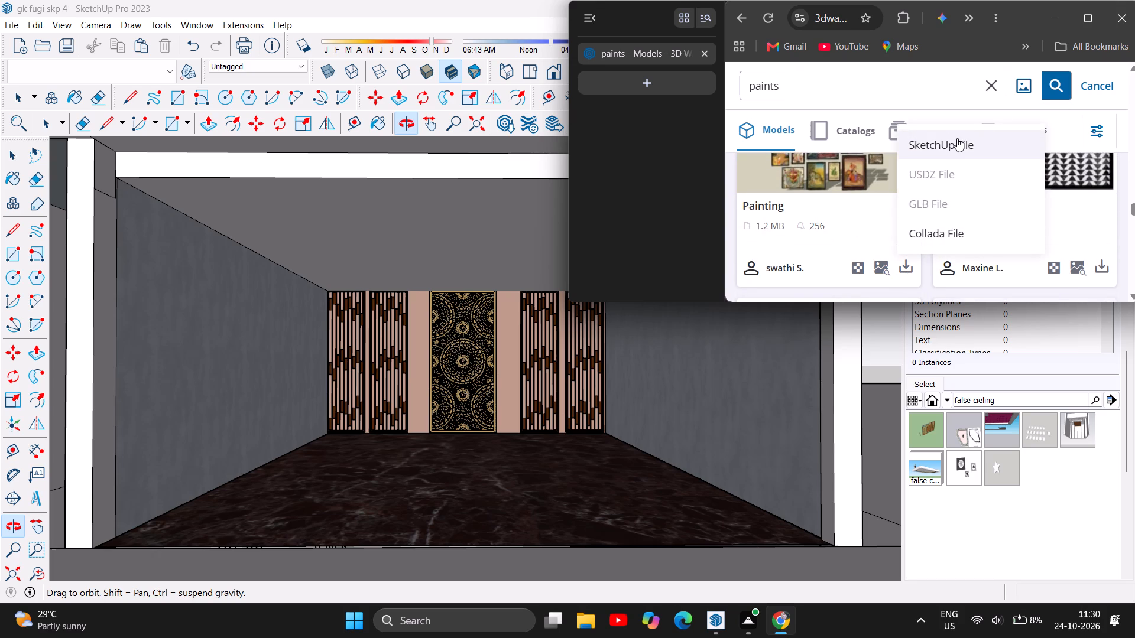
click(957, 138)
Examine further painting models in the "paints" results for more wall art options.
scroll(974, 224, down, 2)
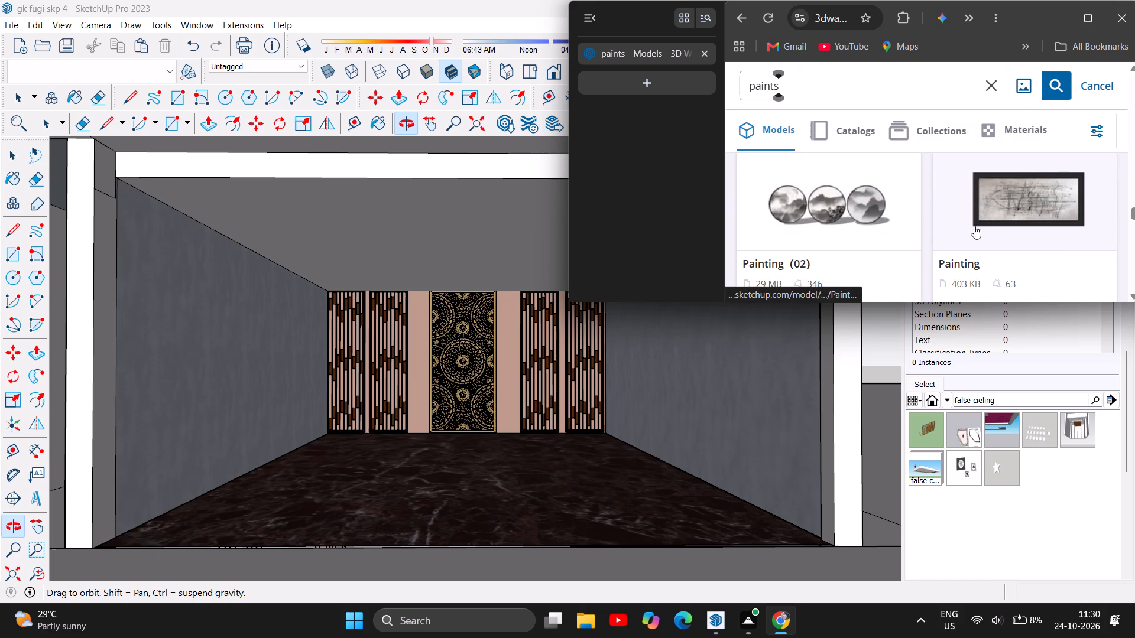
scroll(974, 226, down, 2)
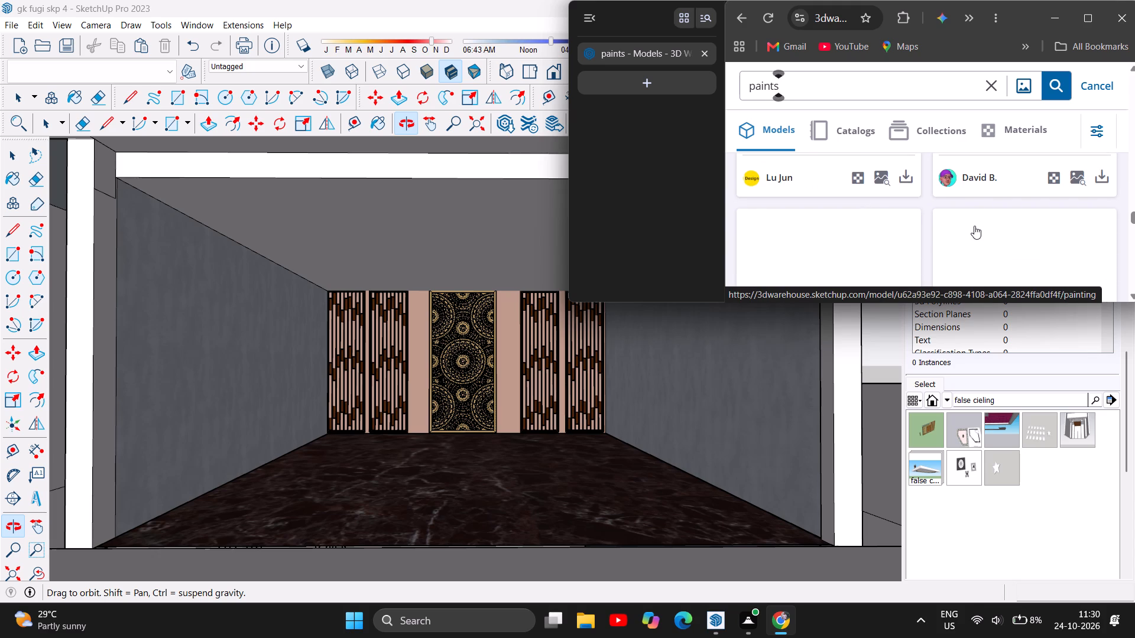
scroll(974, 226, down, 1)
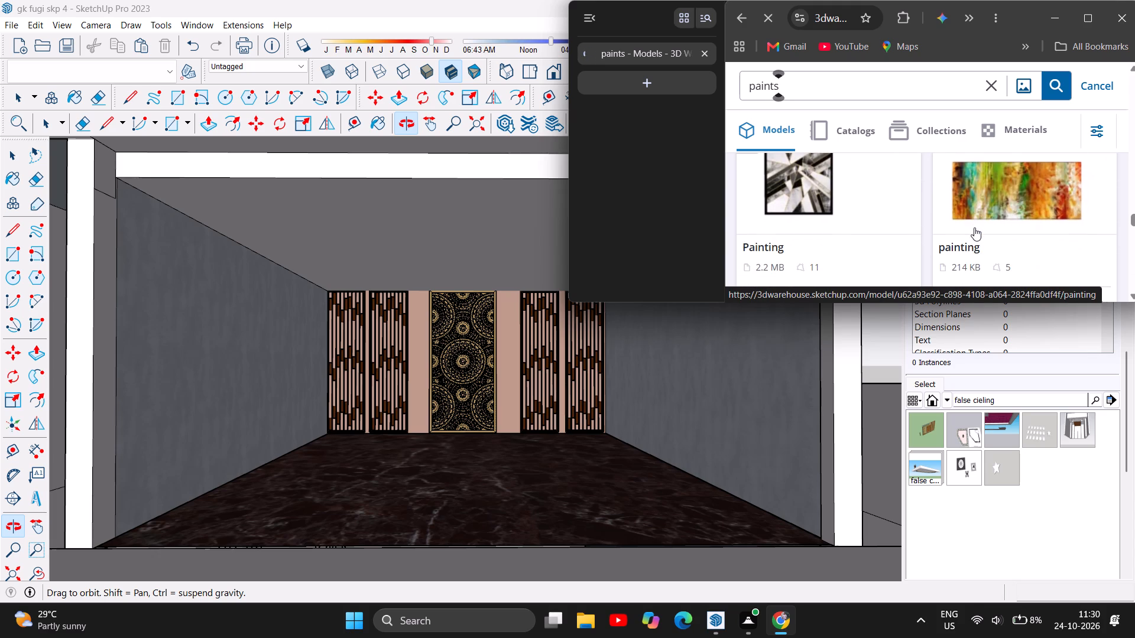
scroll(977, 229, down, 1)
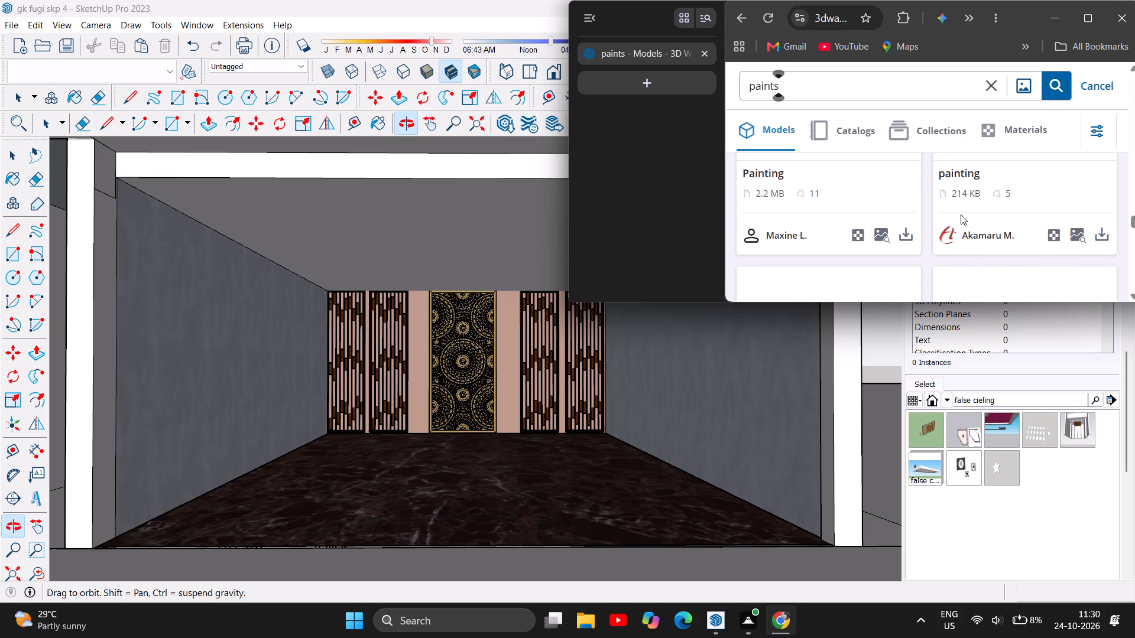
scroll(956, 220, down, 1)
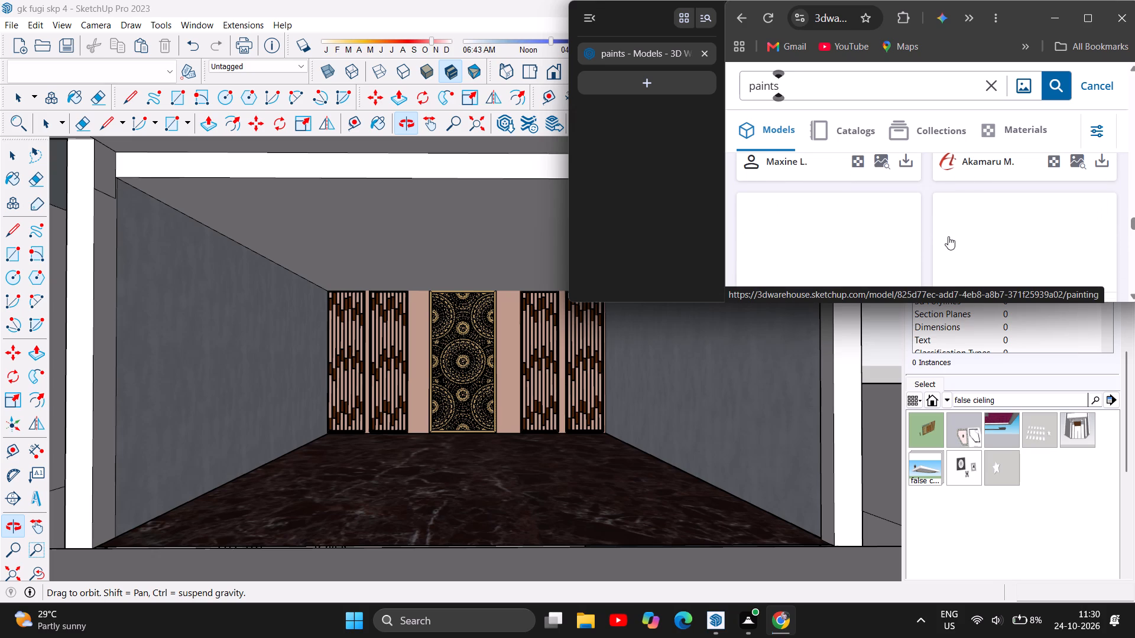
scroll(948, 236, up, 2)
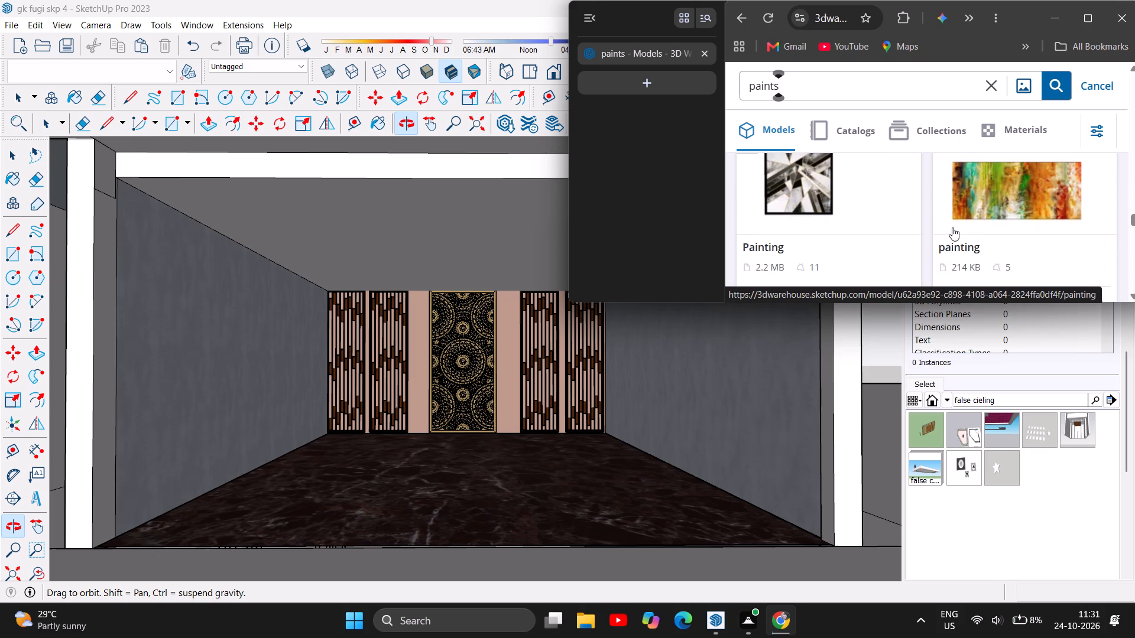
scroll(952, 227, up, 1)
scroll(952, 227, down, 3)
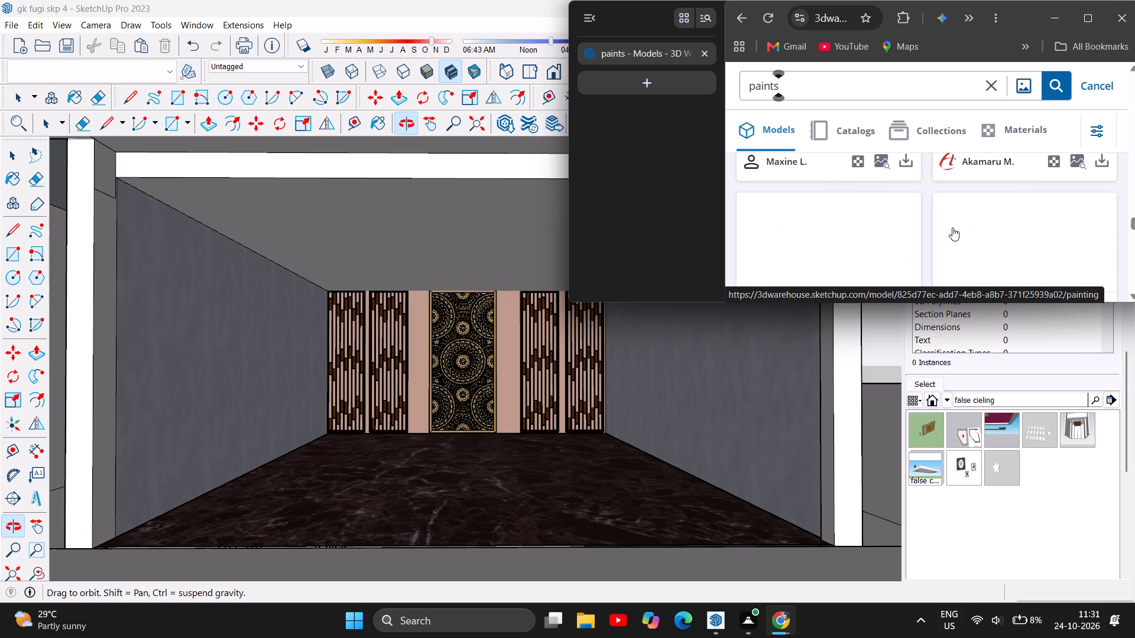
scroll(952, 228, down, 2)
scroll(952, 228, up, 1)
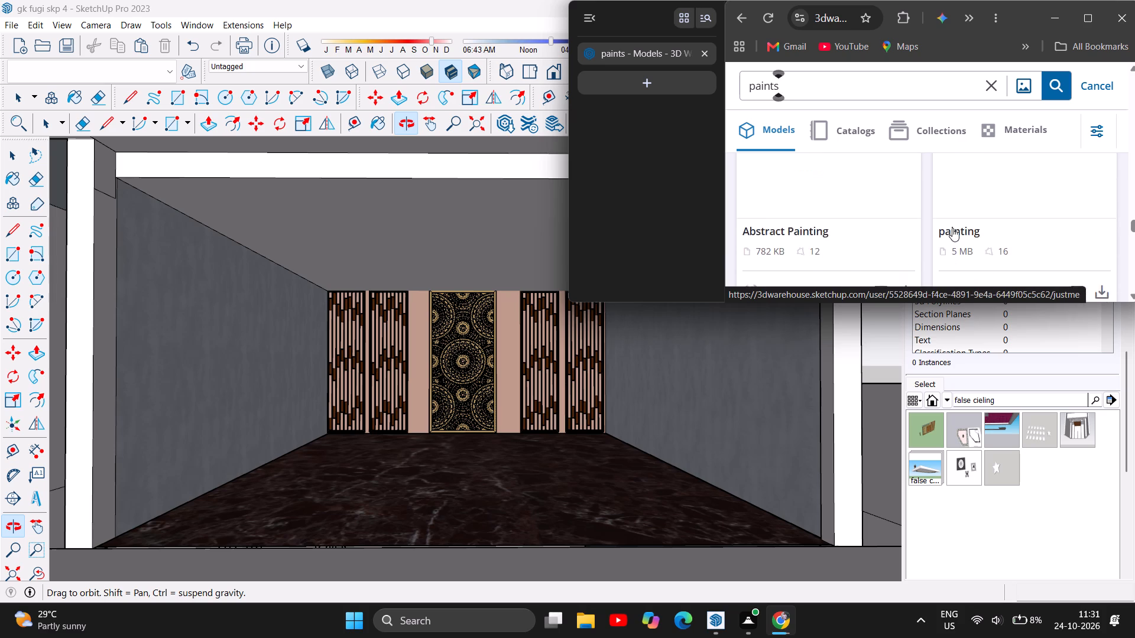
scroll(952, 228, up, 11)
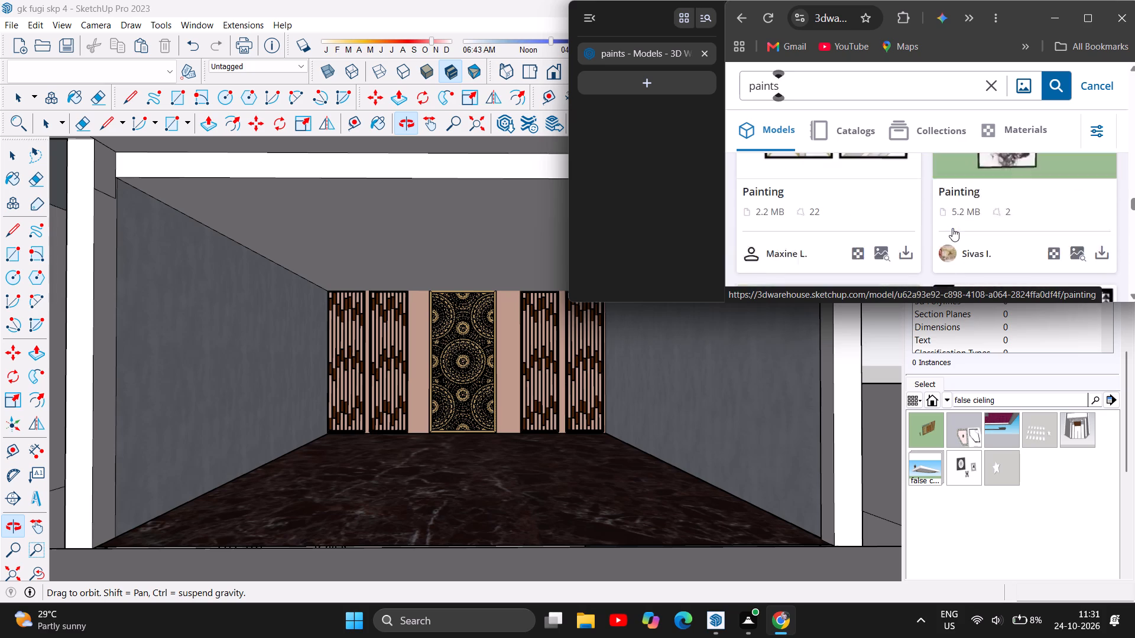
scroll(952, 228, up, 10)
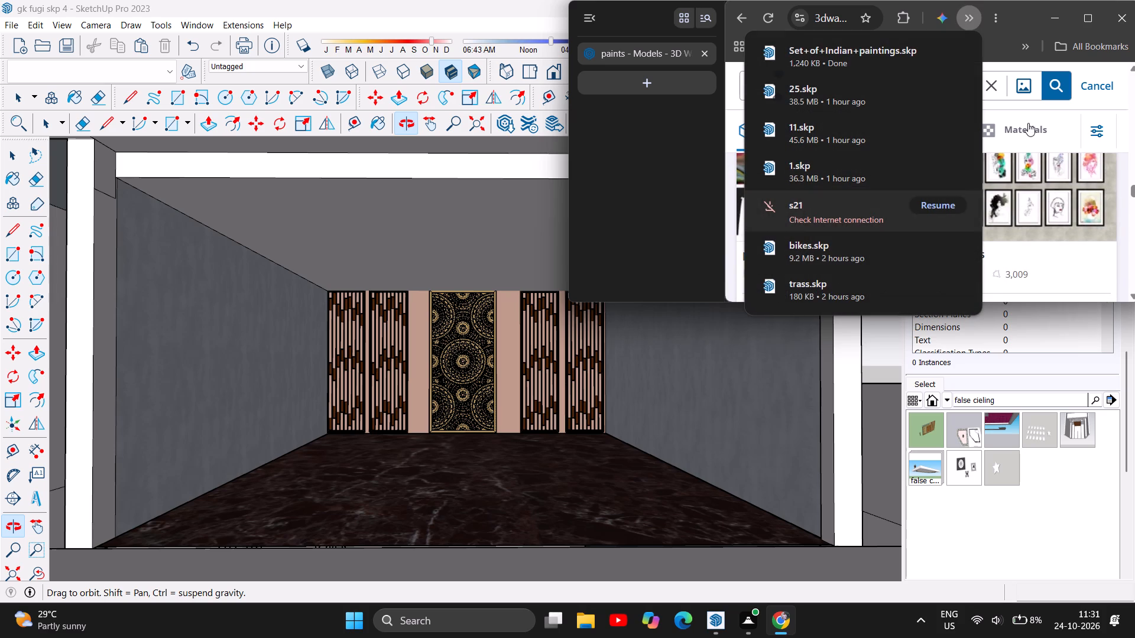
Switch back to the shop model in SketchUp.
click(1126, 331)
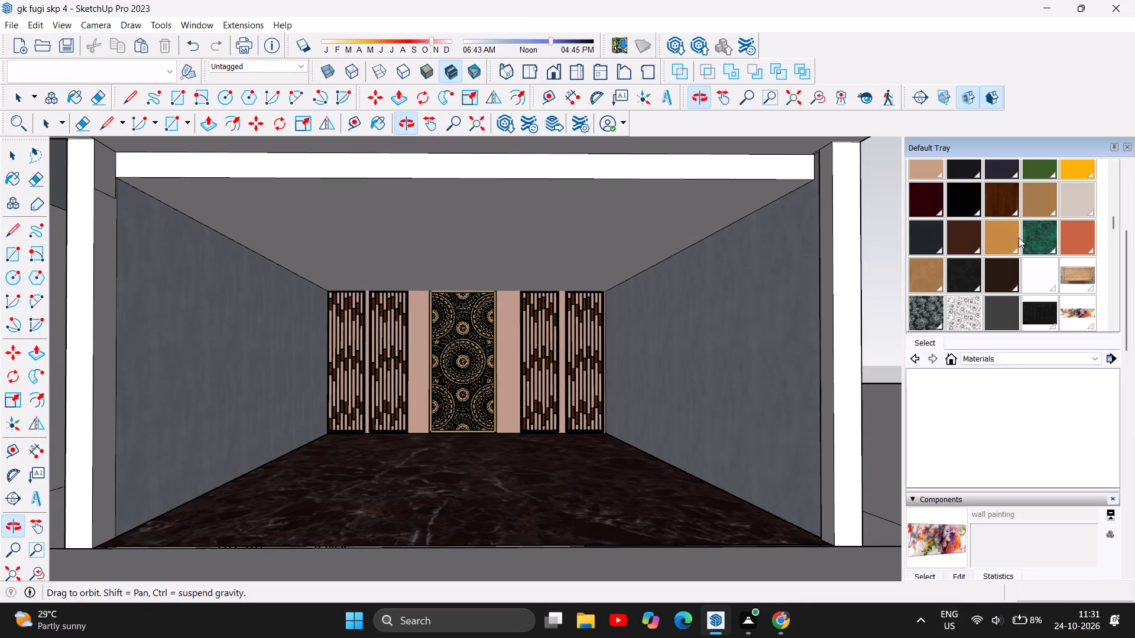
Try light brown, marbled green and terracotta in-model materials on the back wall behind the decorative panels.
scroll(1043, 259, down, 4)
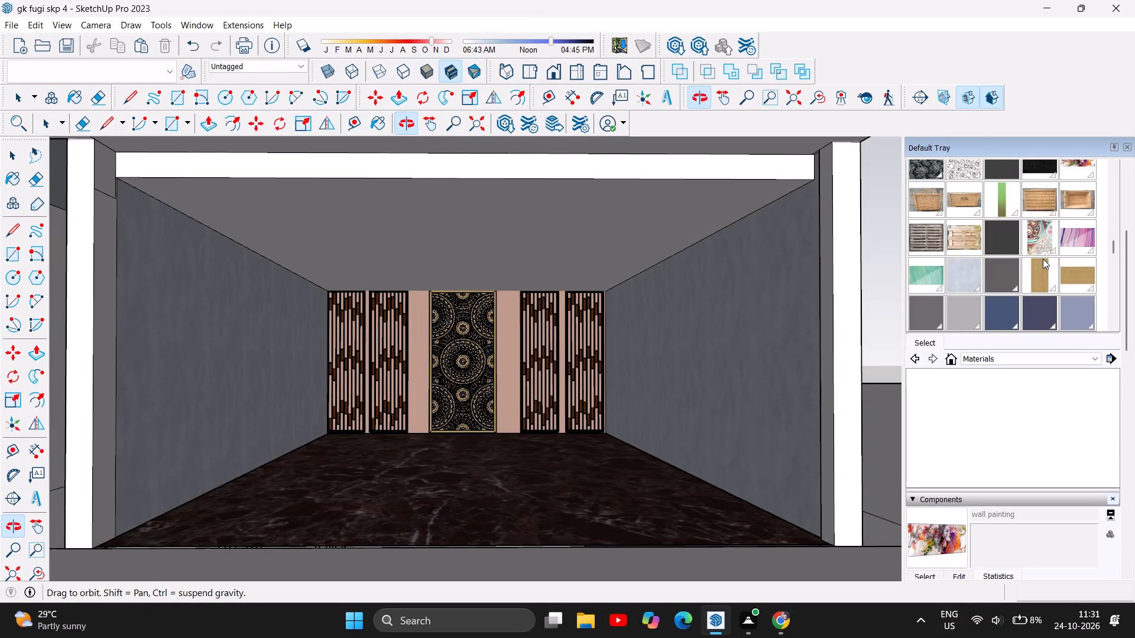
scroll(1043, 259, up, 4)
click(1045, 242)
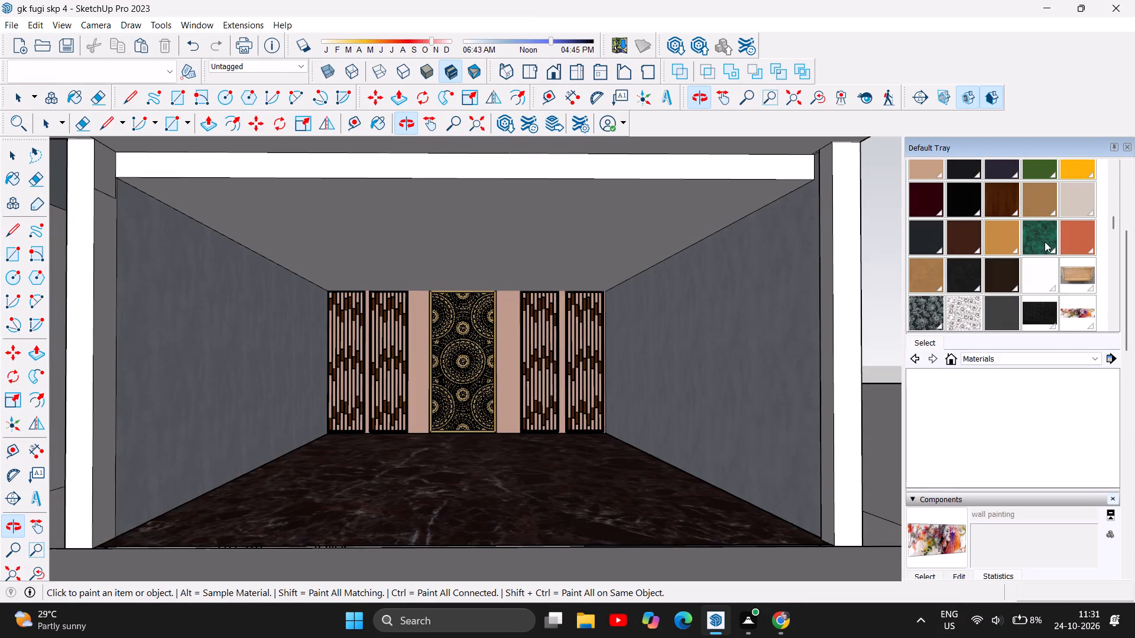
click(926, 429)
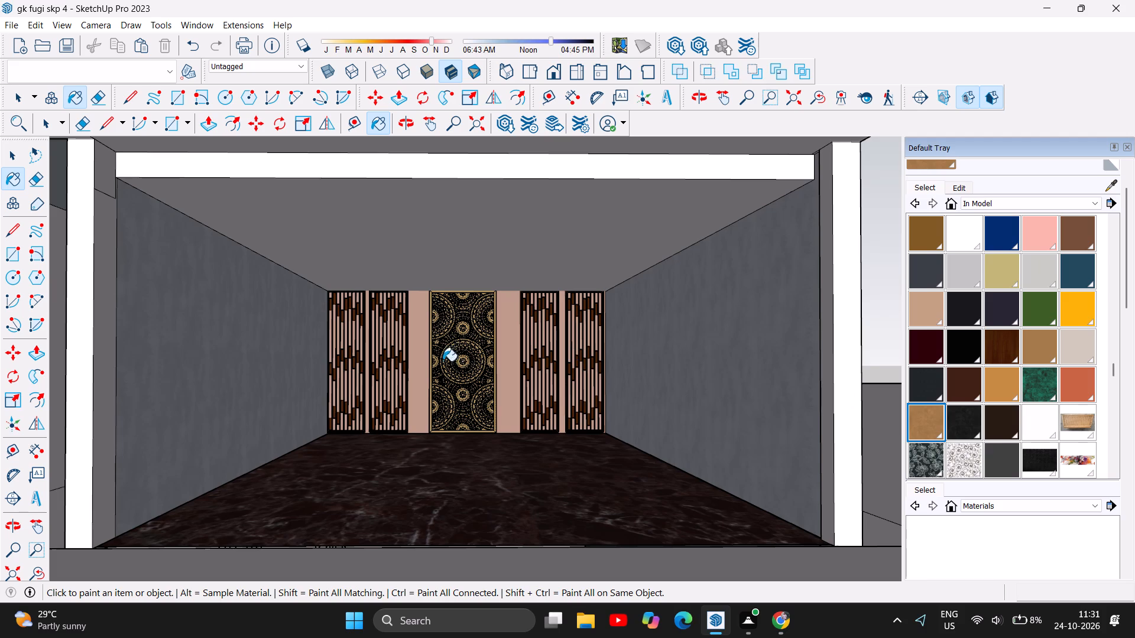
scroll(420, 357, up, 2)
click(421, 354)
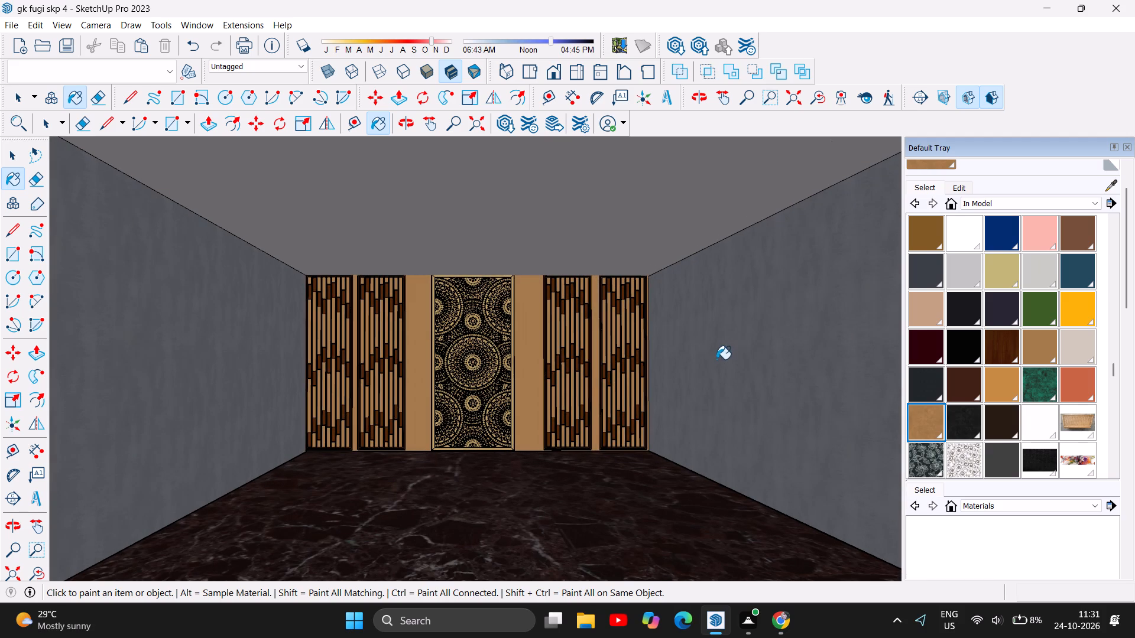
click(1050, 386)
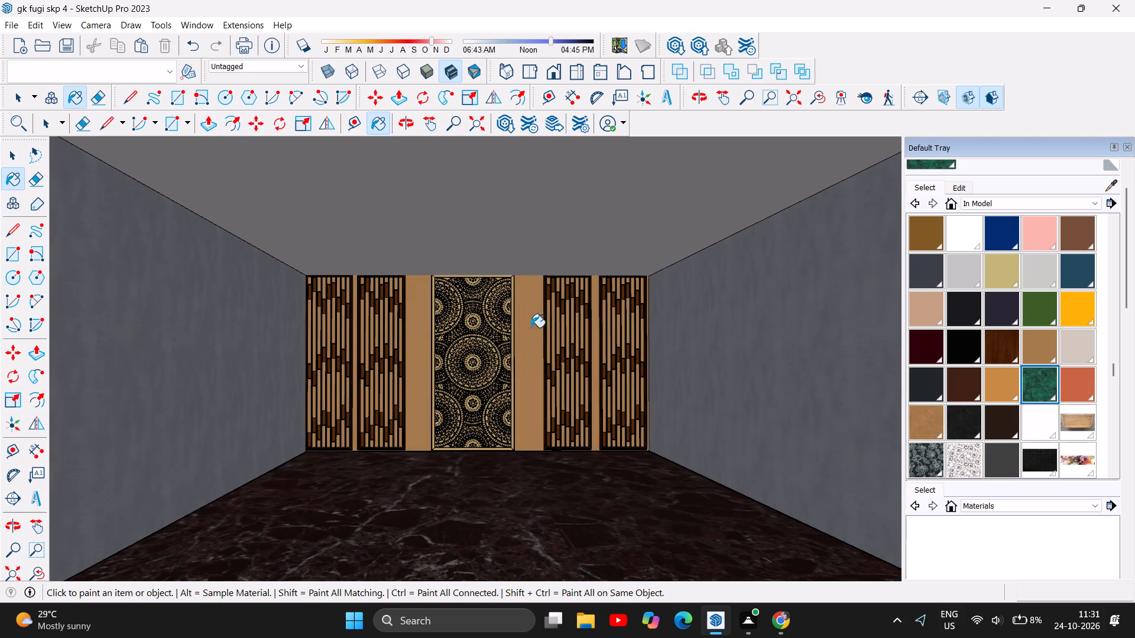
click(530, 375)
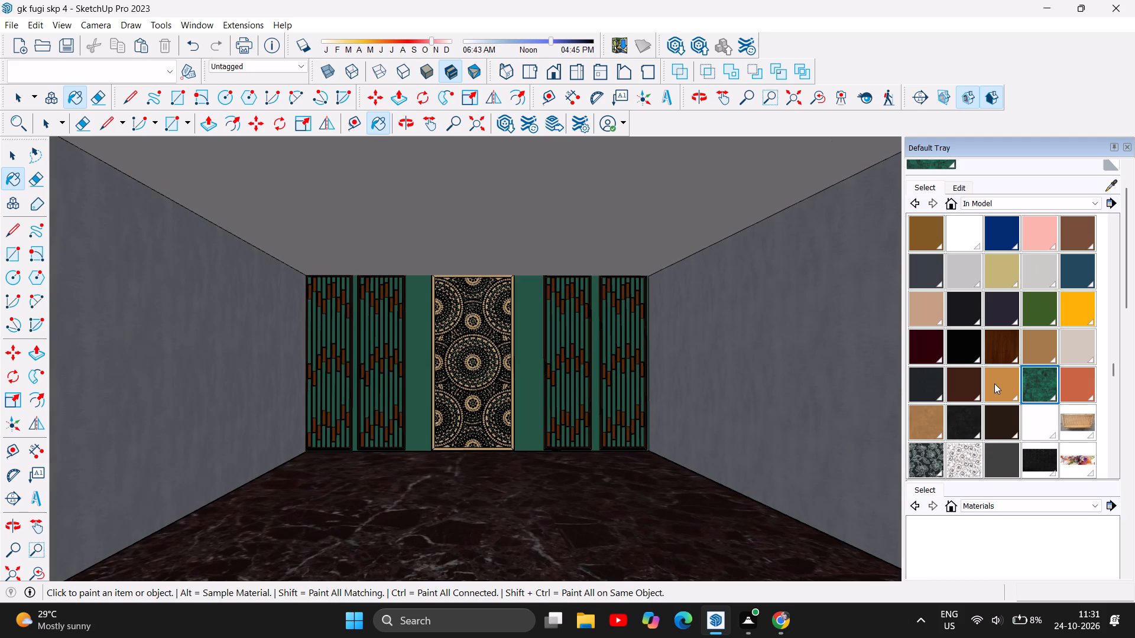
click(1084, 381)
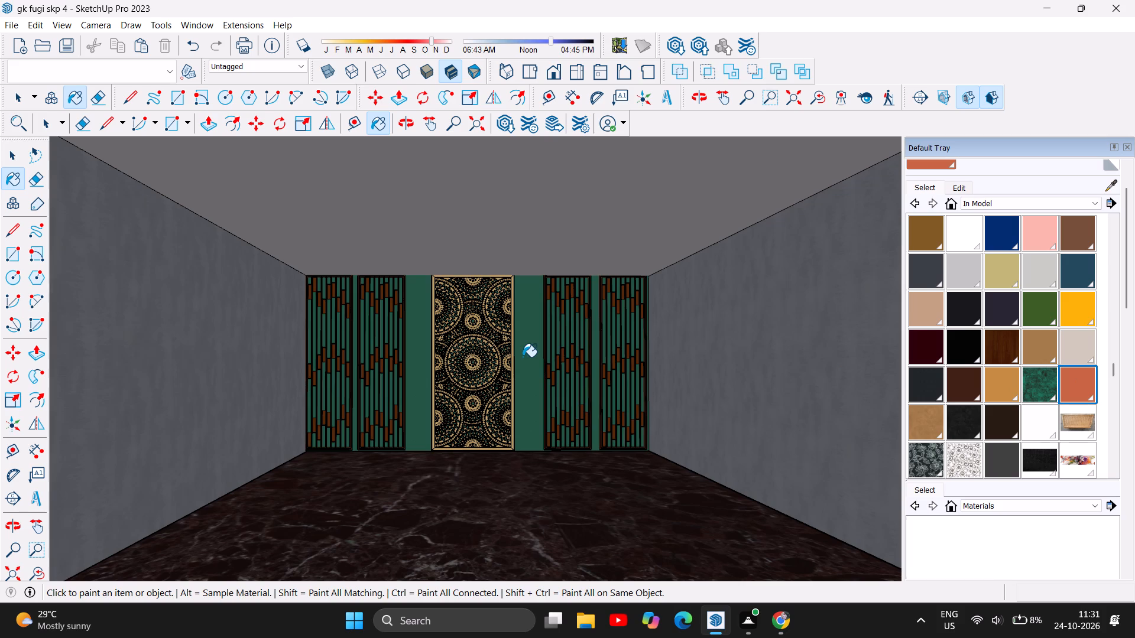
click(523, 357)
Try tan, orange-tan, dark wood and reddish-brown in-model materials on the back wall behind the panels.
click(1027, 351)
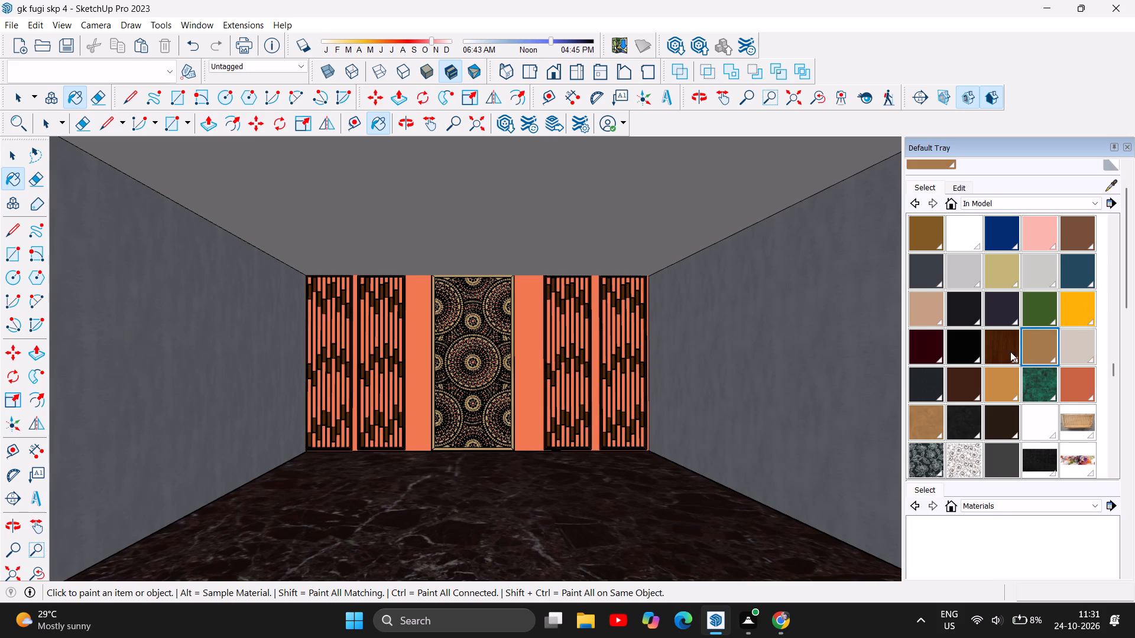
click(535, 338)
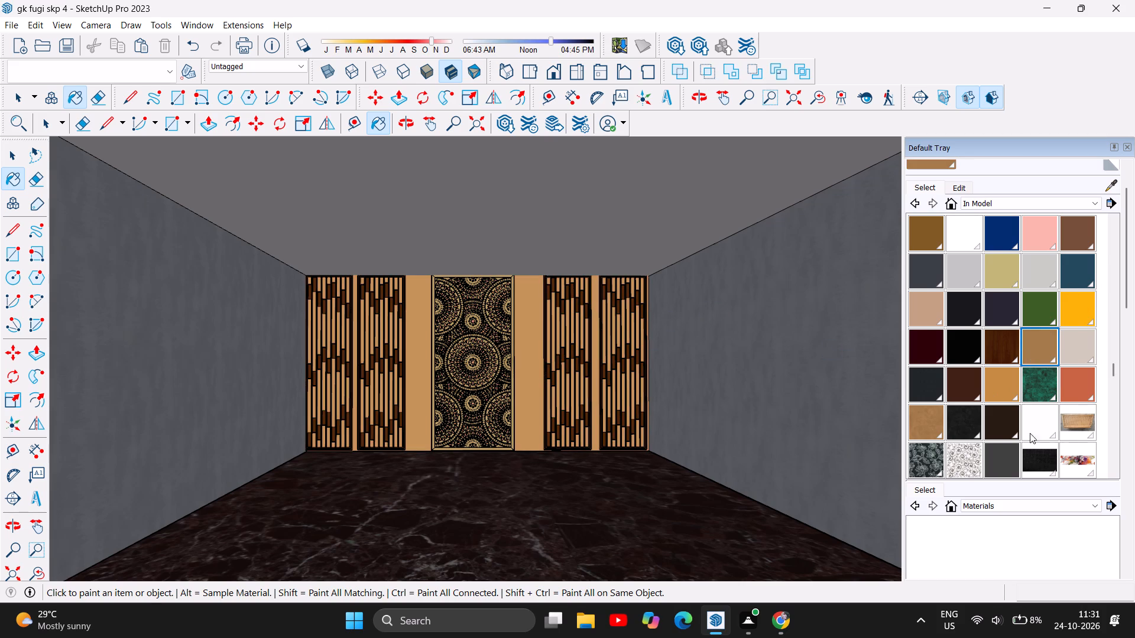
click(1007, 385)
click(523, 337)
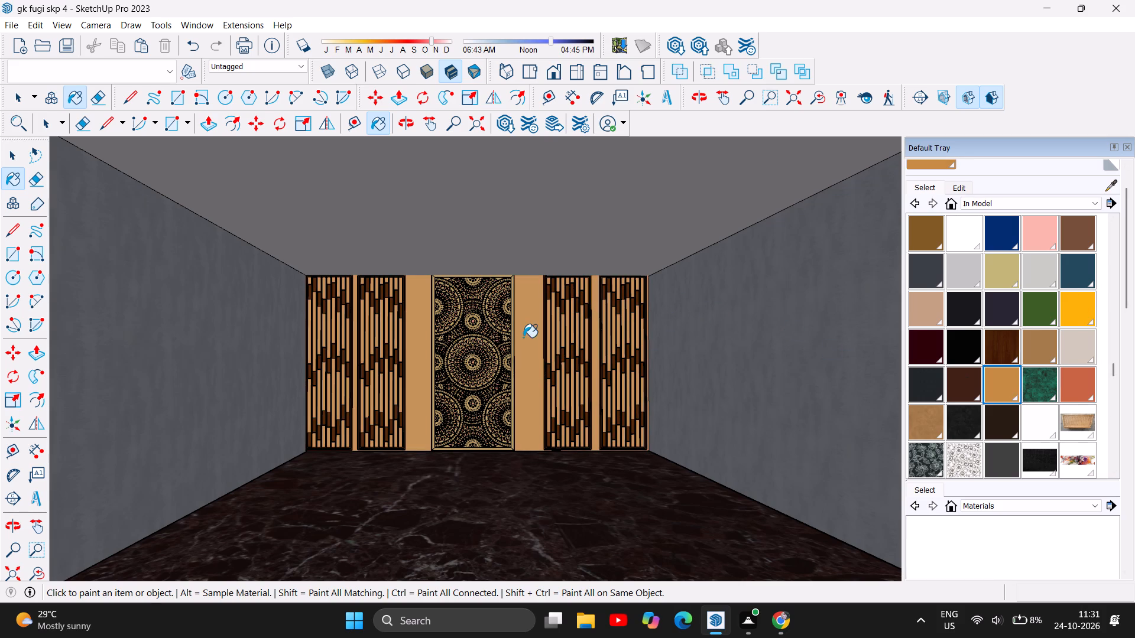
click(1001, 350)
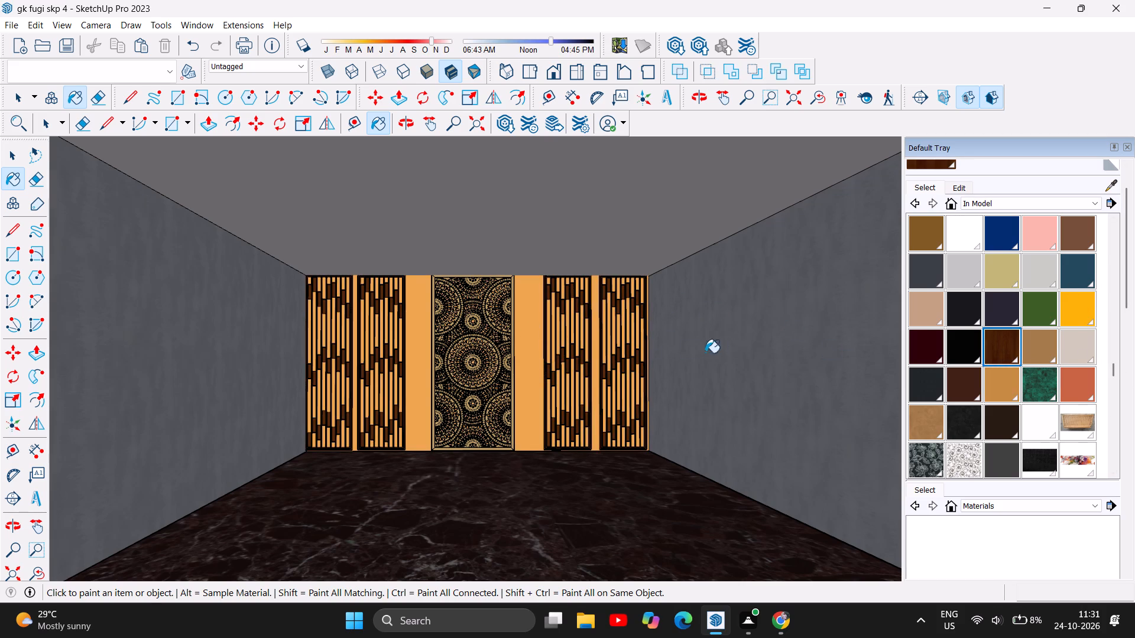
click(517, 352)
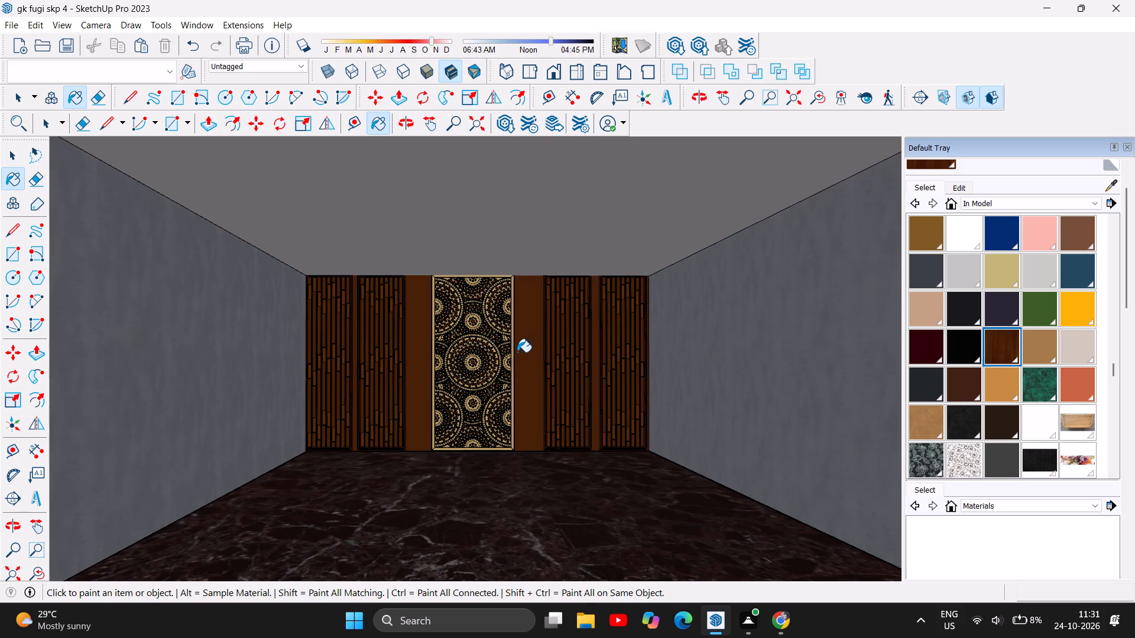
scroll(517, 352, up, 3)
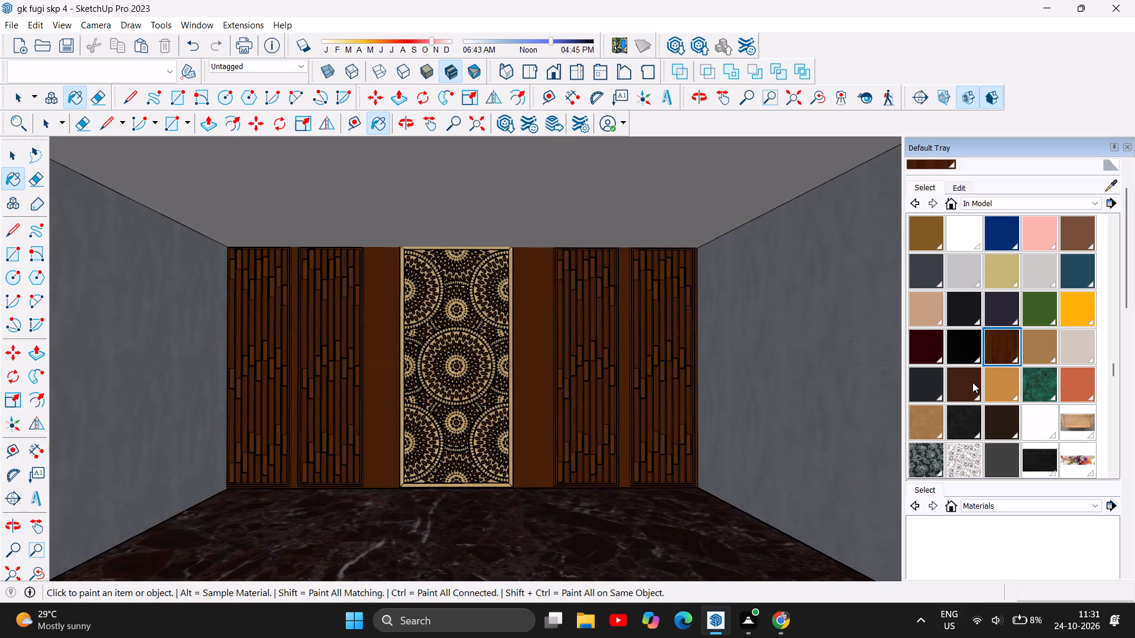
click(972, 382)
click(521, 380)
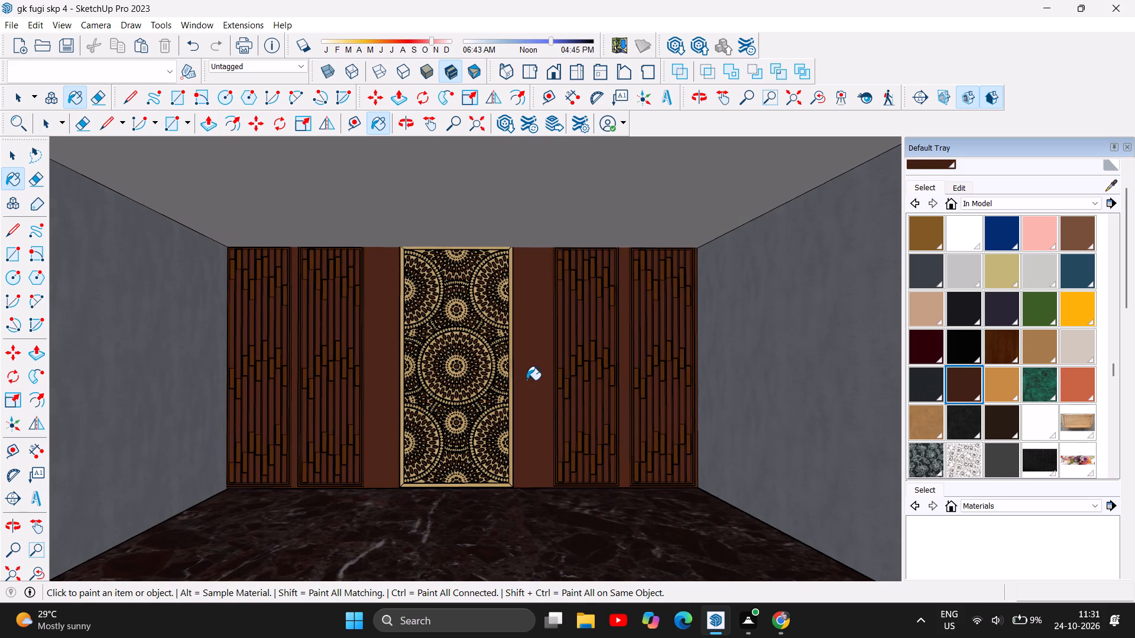
Paint the back wall behind the decorative panels with the light peach-beige in-model material.
click(932, 315)
click(520, 351)
Import the downloaded Set of Indian paintings model and place it on the marble floor near the shop's left wall.
scroll(561, 406, down, 3)
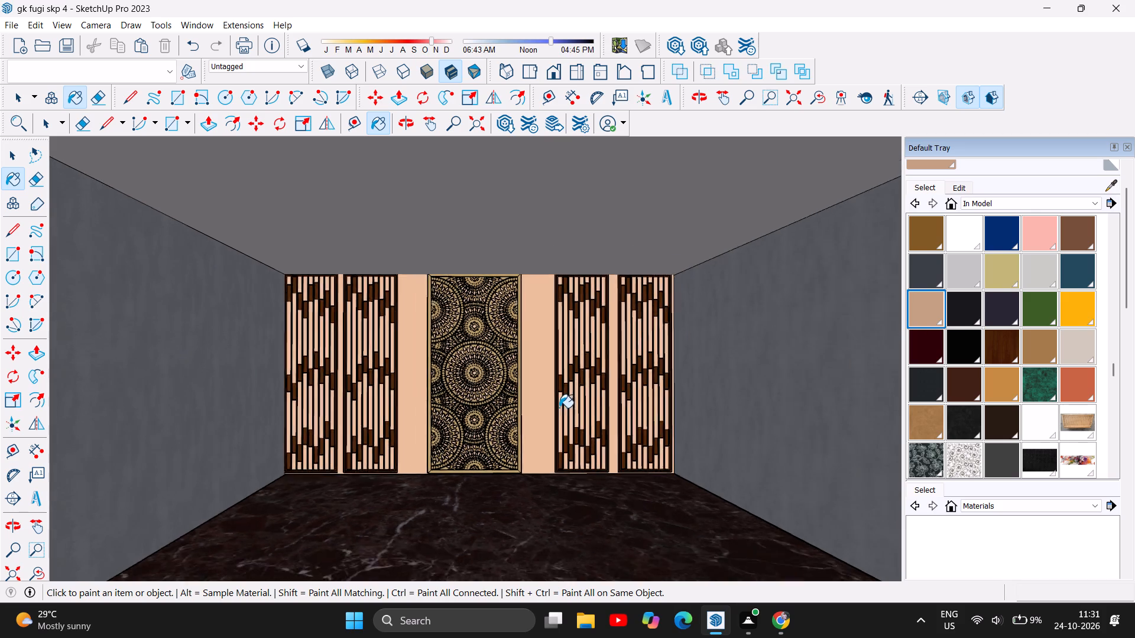
scroll(559, 408, down, 13)
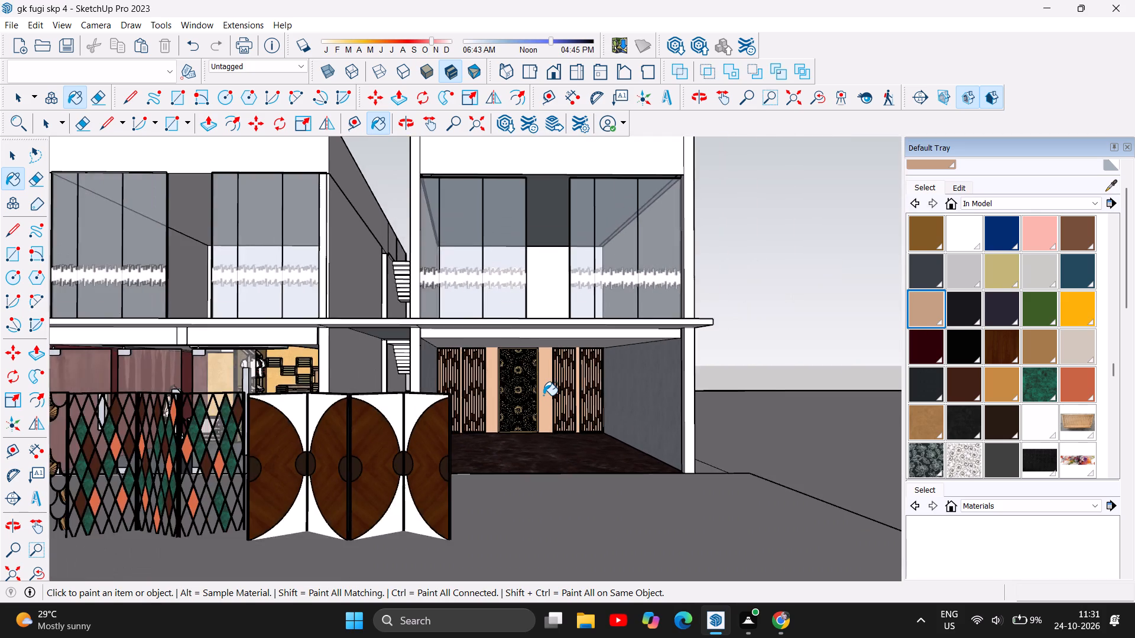
scroll(543, 395, down, 5)
scroll(586, 426, up, 7)
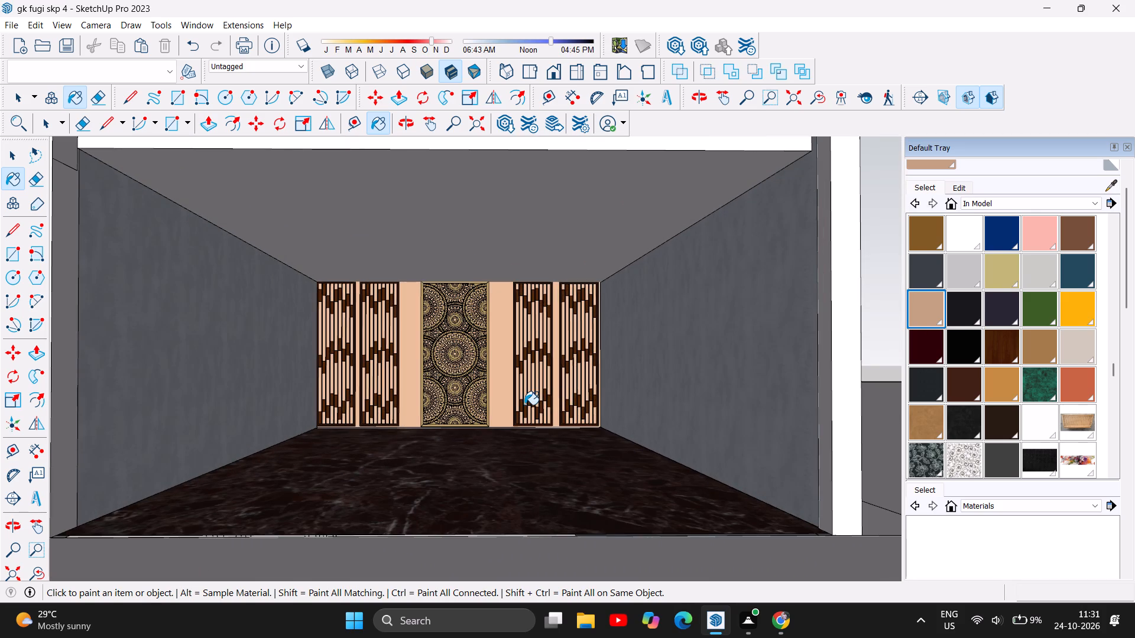
click(12, 21)
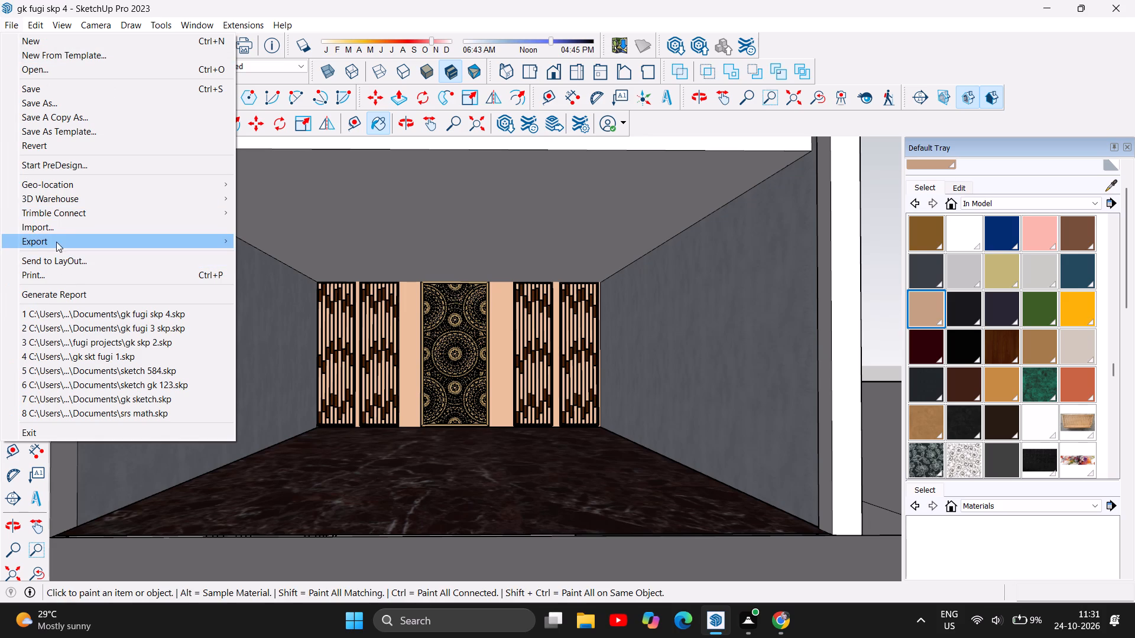
click(59, 231)
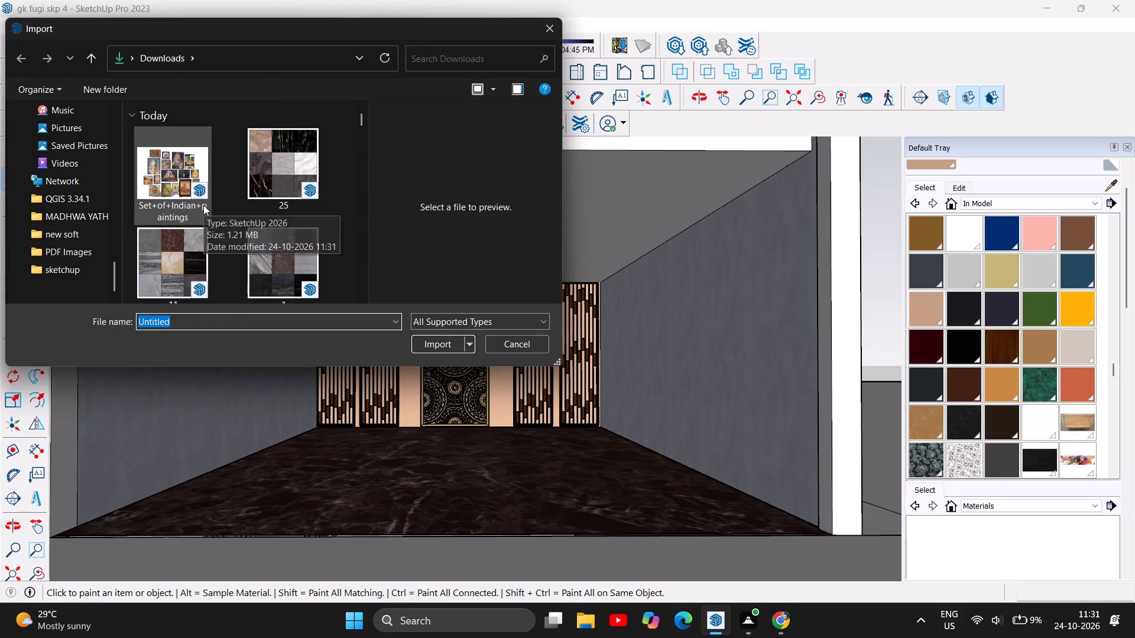
click(203, 205)
click(443, 341)
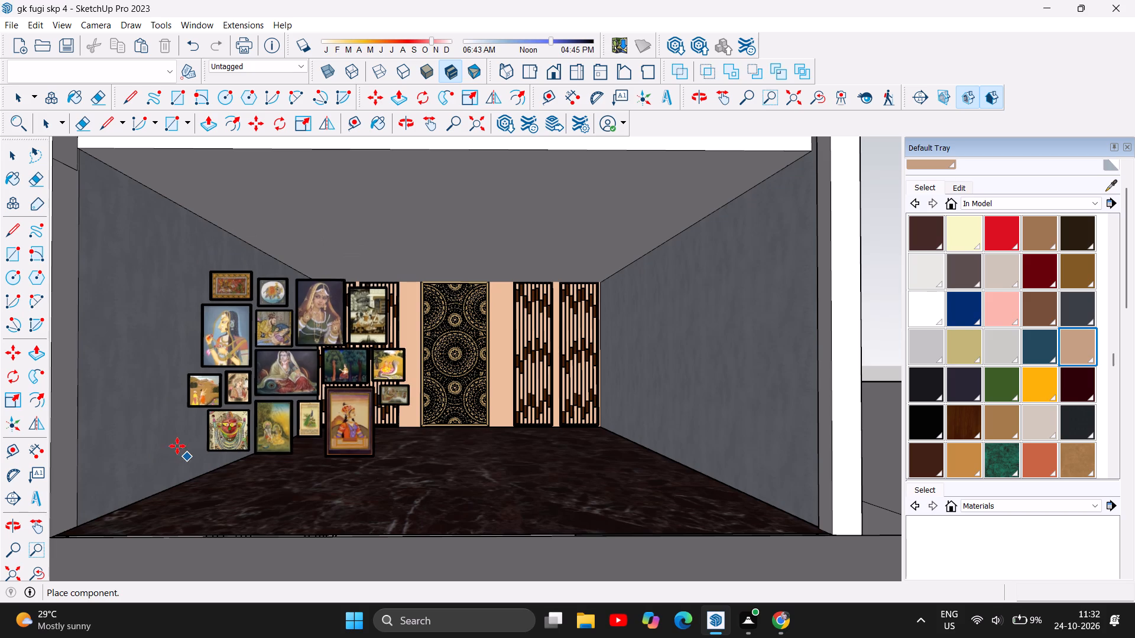
scroll(171, 444, up, 4)
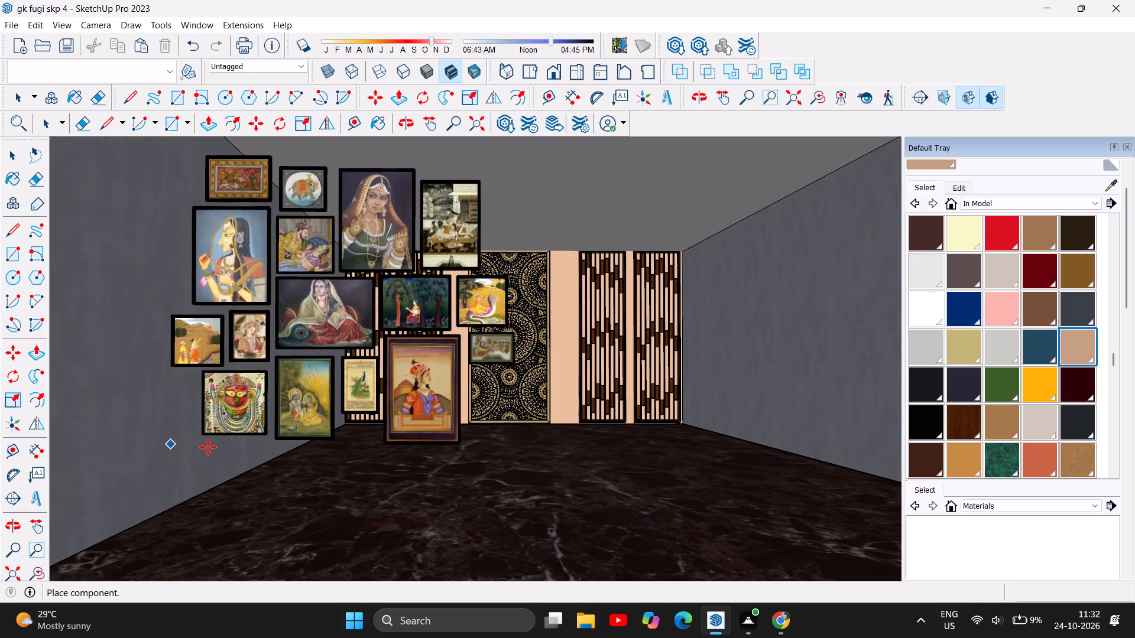
scroll(291, 493, up, 3)
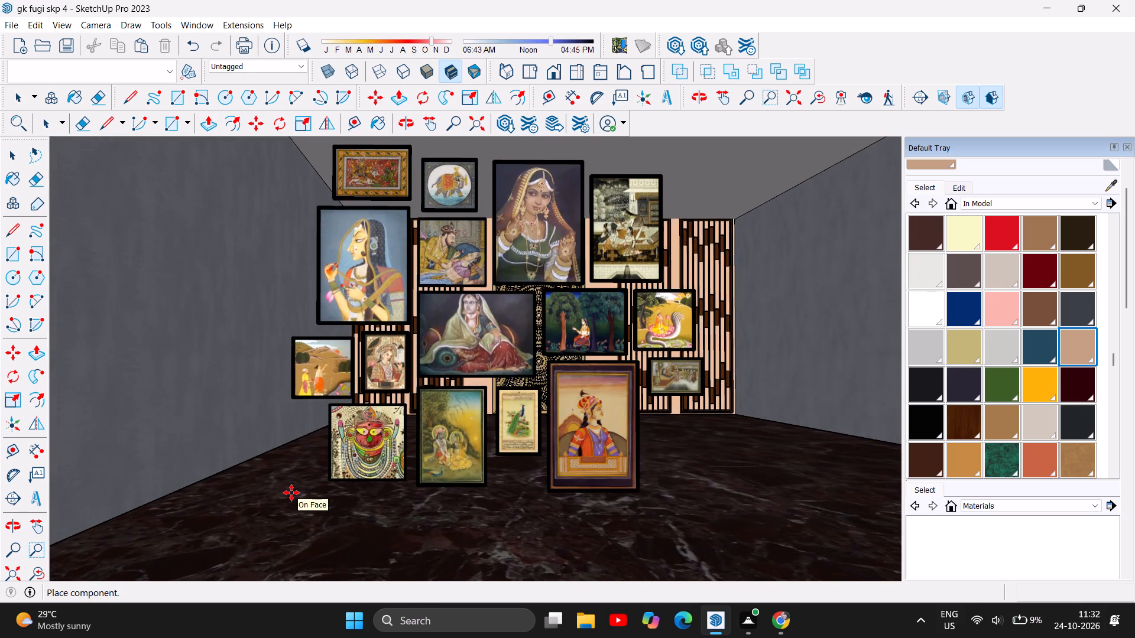
scroll(291, 493, up, 1)
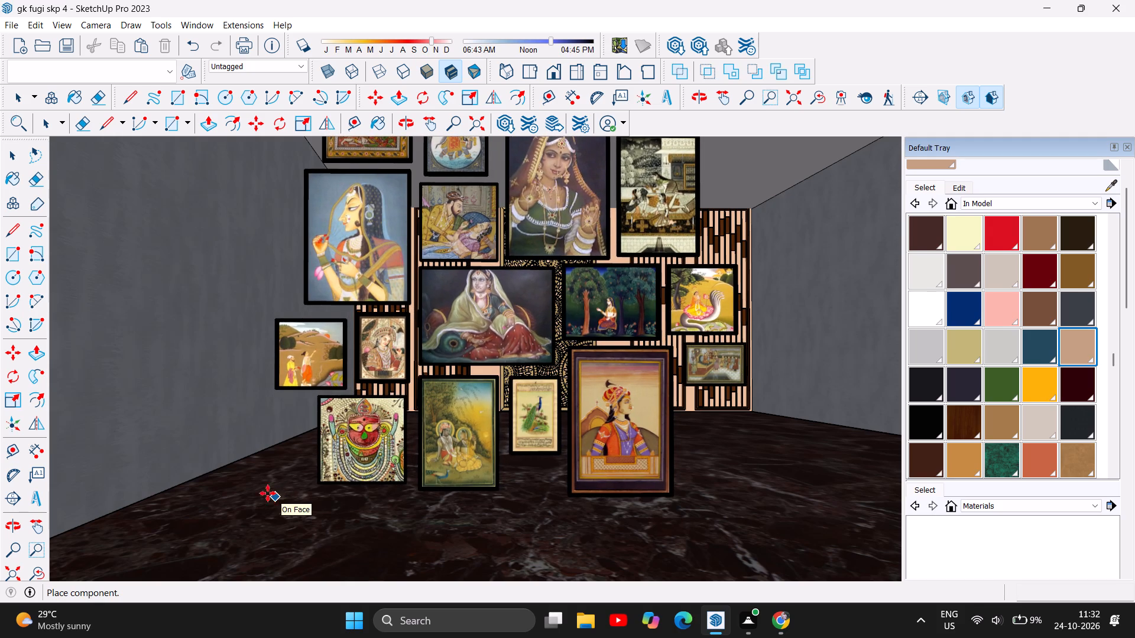
click(236, 487)
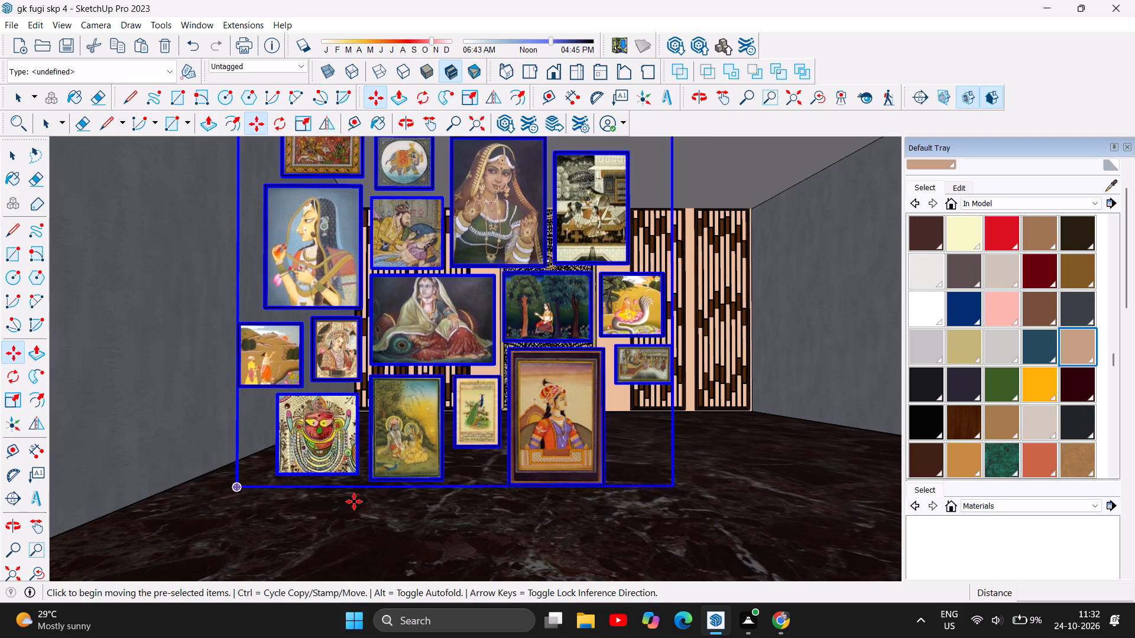
Explode the imported Indian paintings component.
right_click(346, 431)
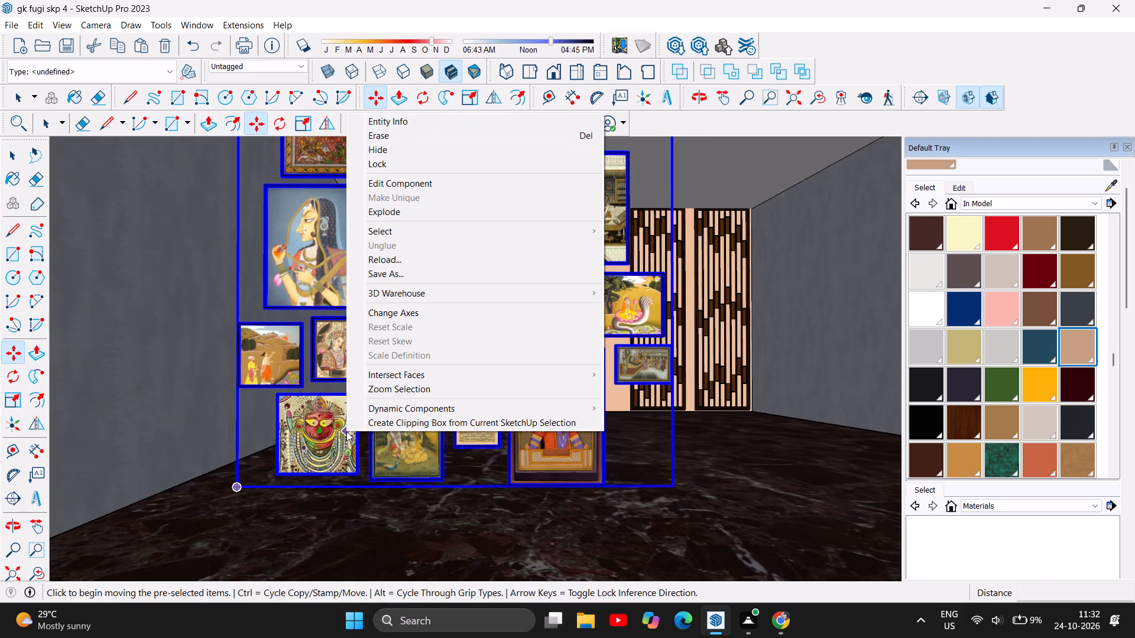
click(391, 209)
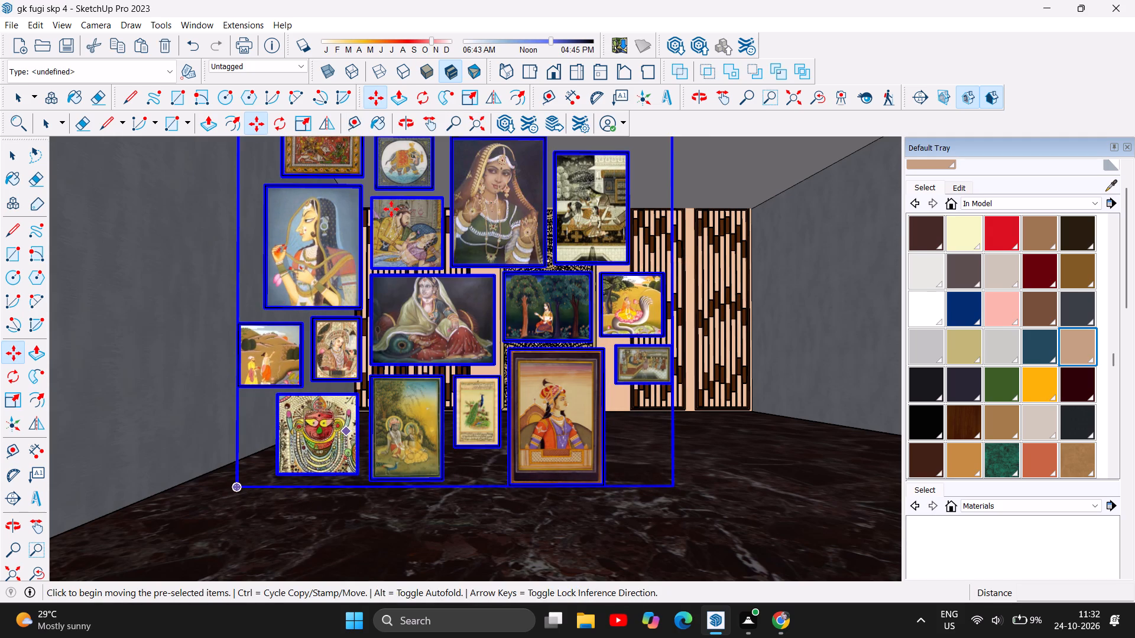
click(14, 157)
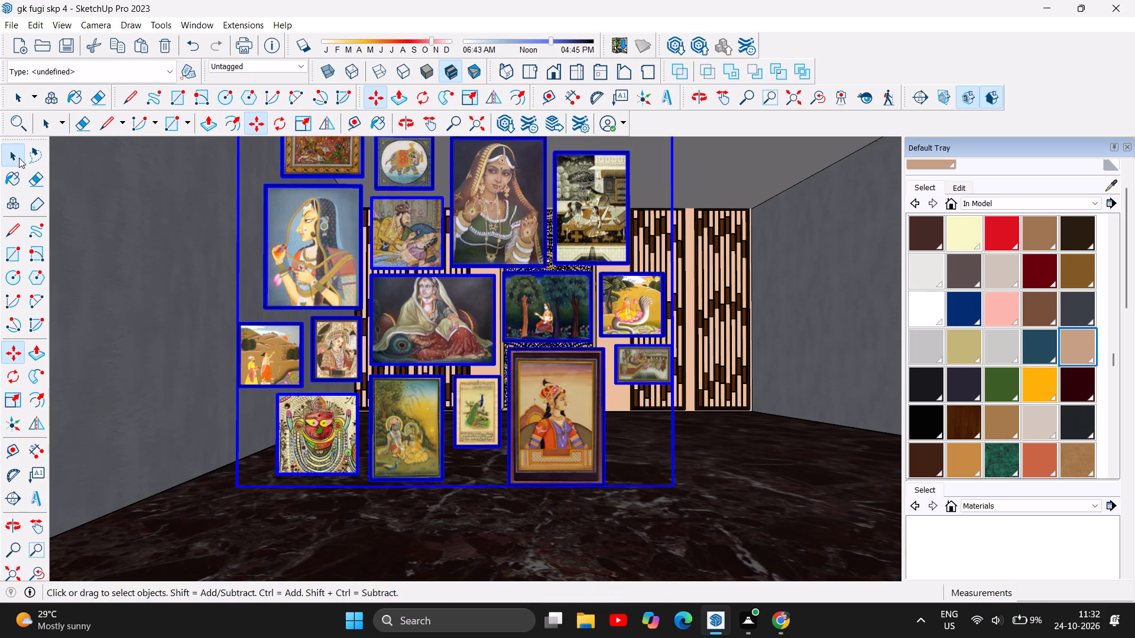
Examine the individual framed Indian paintings in the imported set at close range.
scroll(348, 359, up, 5)
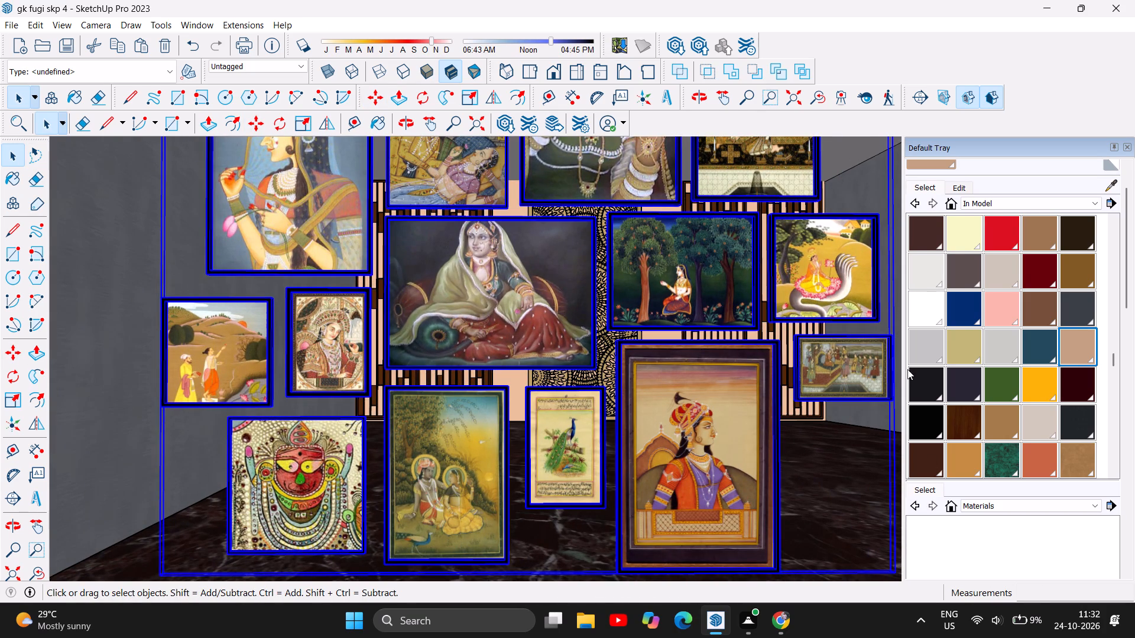
scroll(907, 369, up, 4)
scroll(835, 382, up, 6)
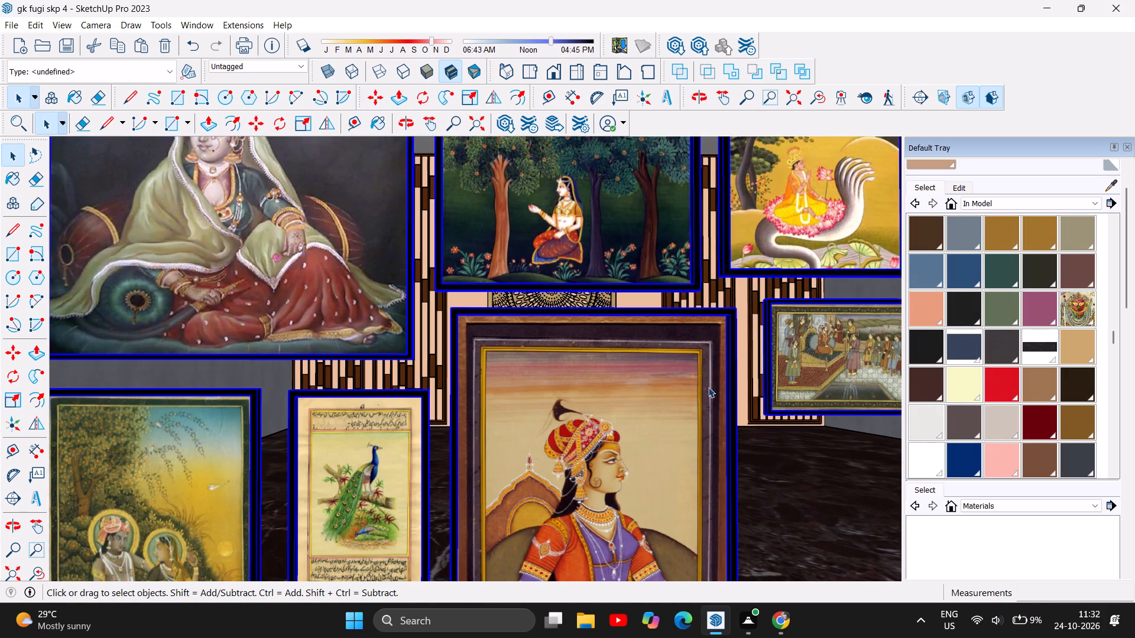
scroll(595, 468, down, 10)
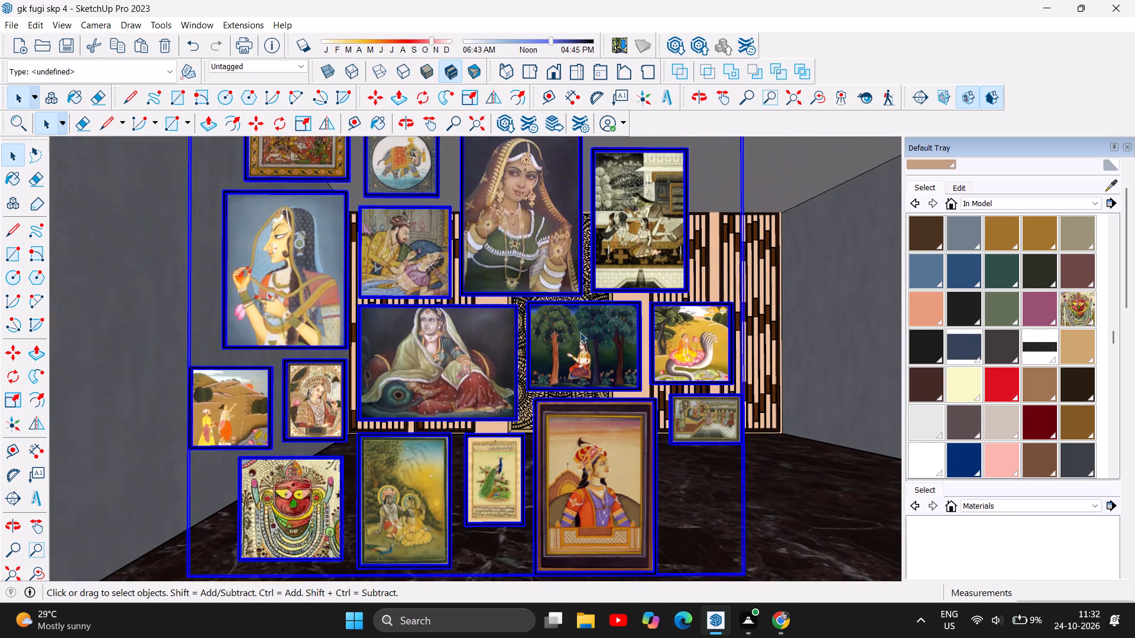
scroll(582, 460, down, 5)
scroll(467, 231, up, 6)
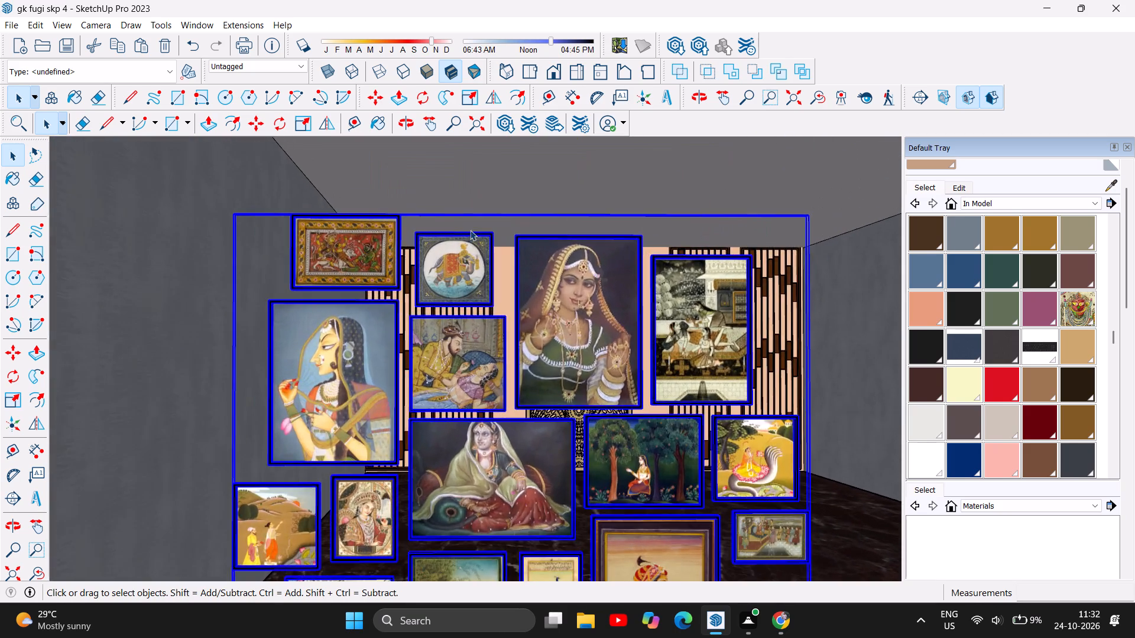
scroll(470, 230, up, 7)
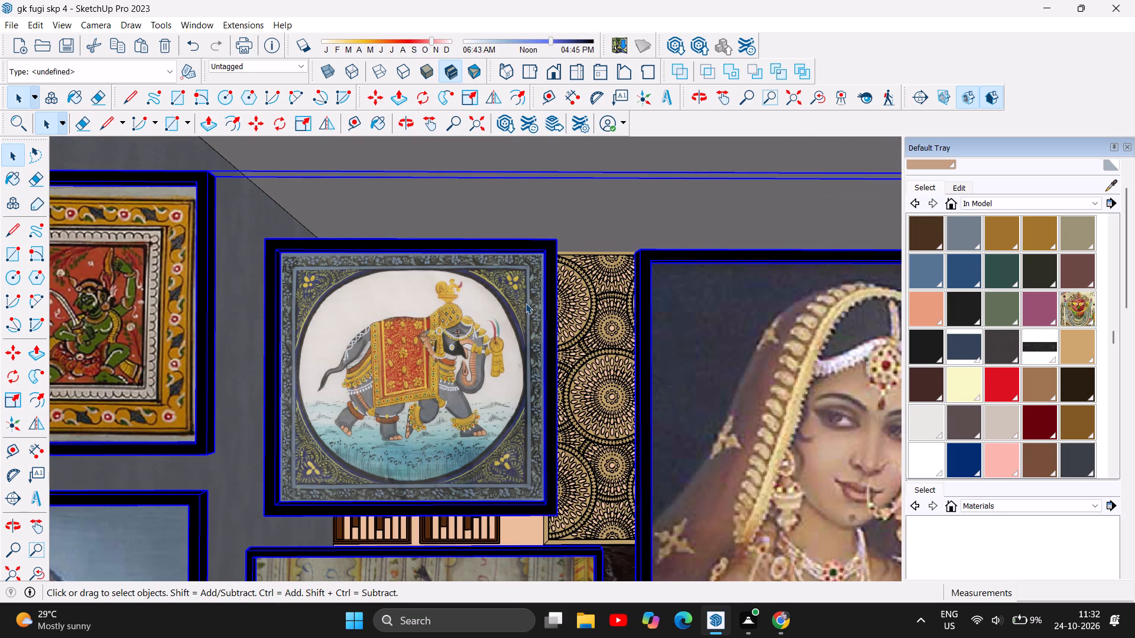
scroll(526, 303, down, 4)
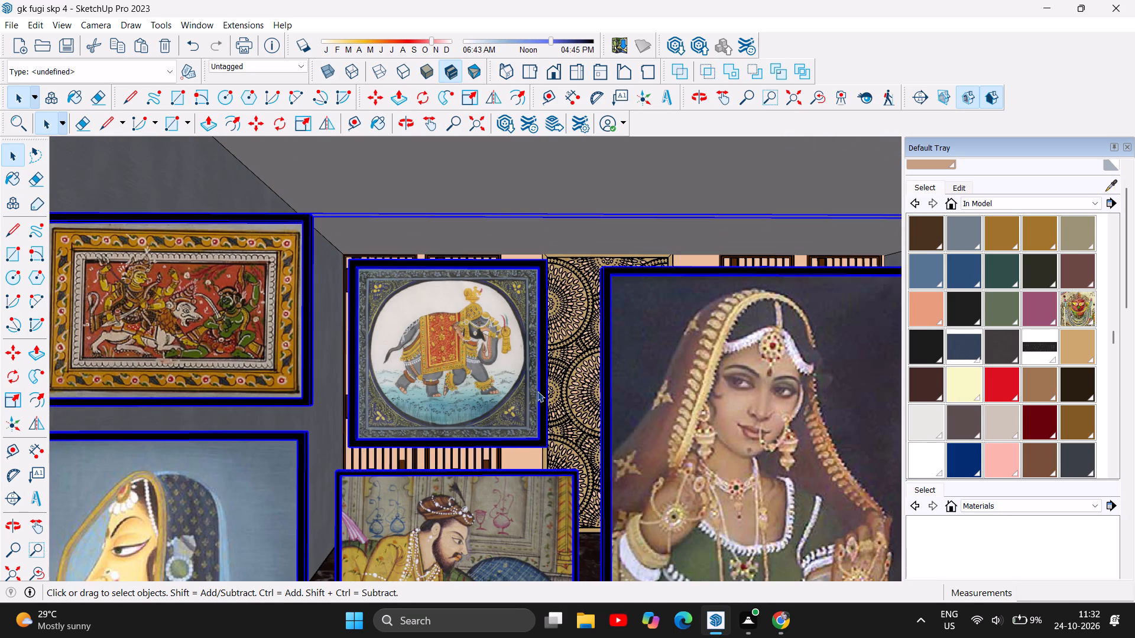
scroll(492, 292, down, 8)
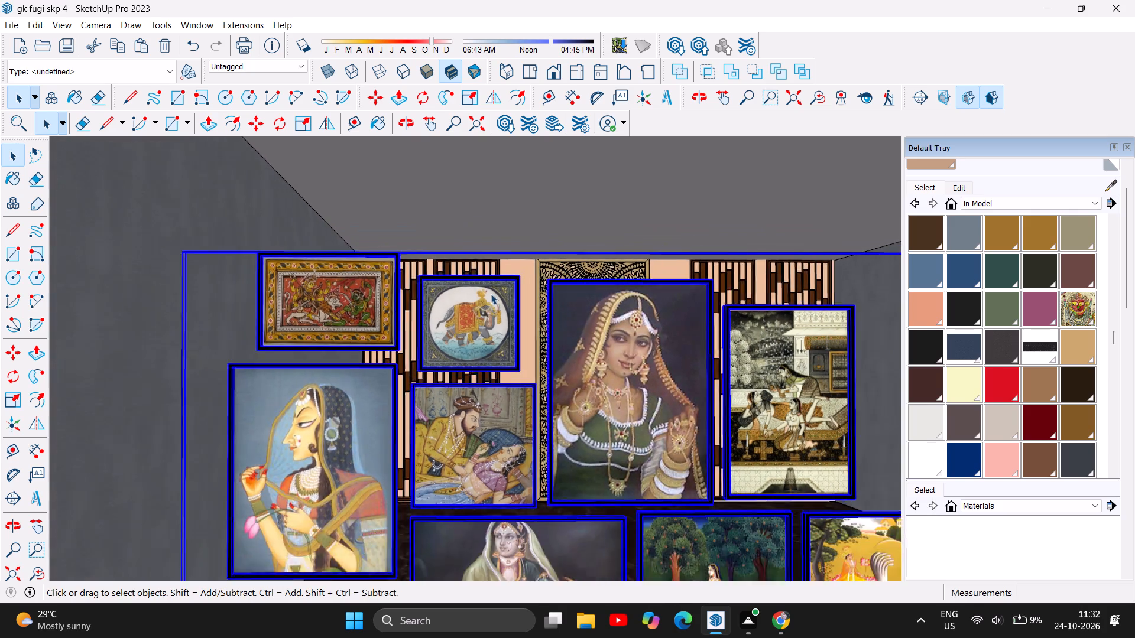
Examine the arrangement of framed Indian paintings, from the whole set to the Pattachitra-style and elephant paintings up close.
scroll(491, 294, down, 7)
scroll(569, 437, up, 6)
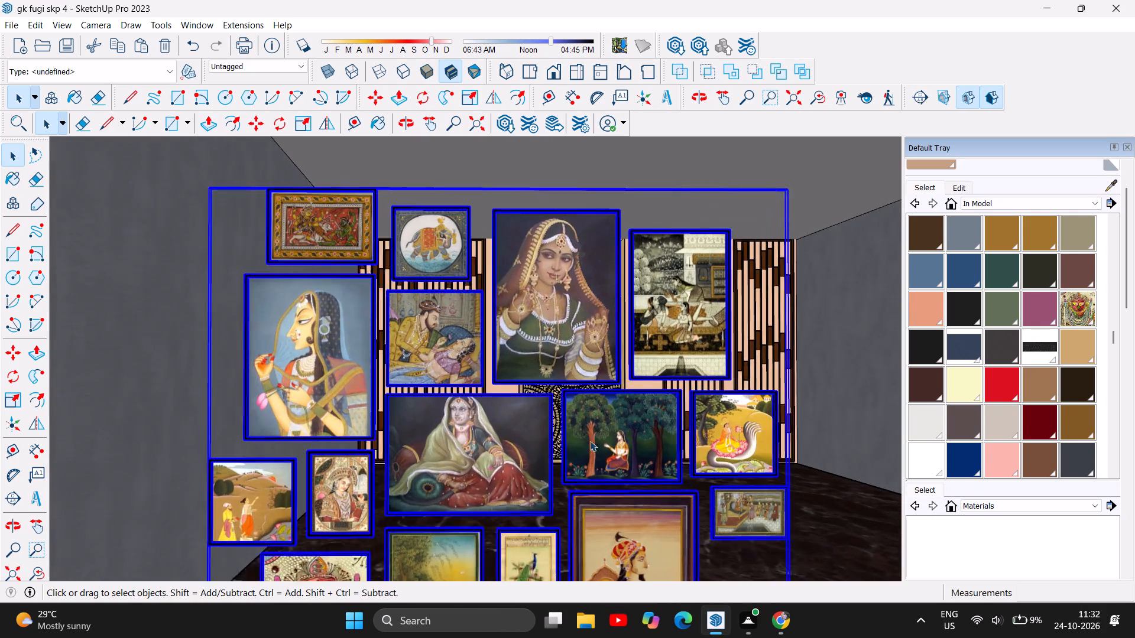
scroll(665, 470, up, 7)
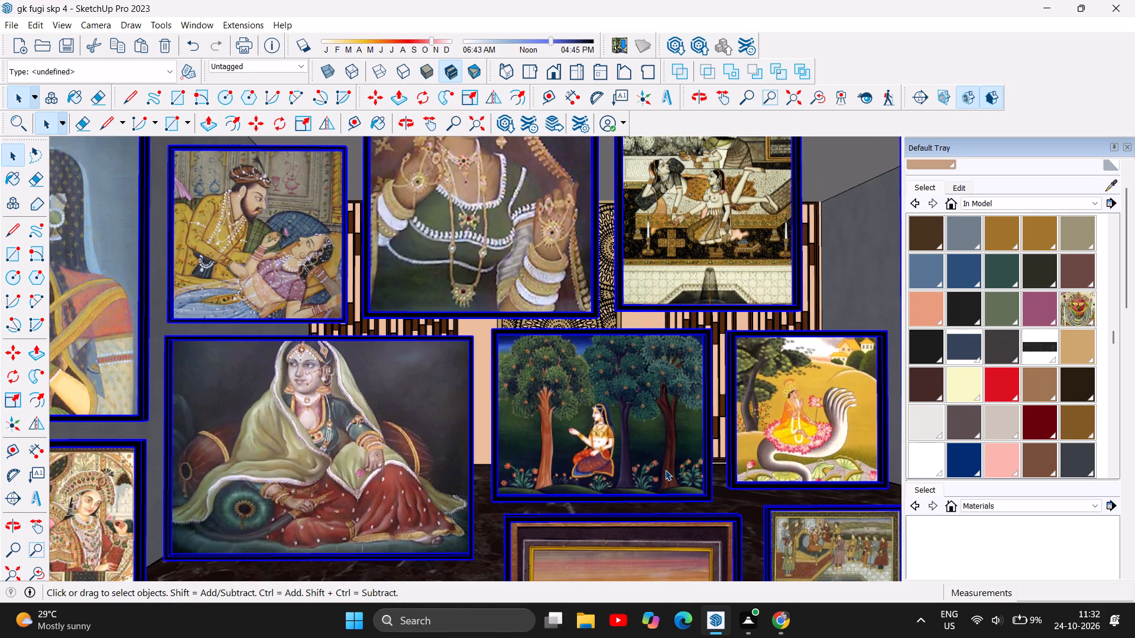
scroll(665, 470, down, 7)
scroll(638, 401, down, 6)
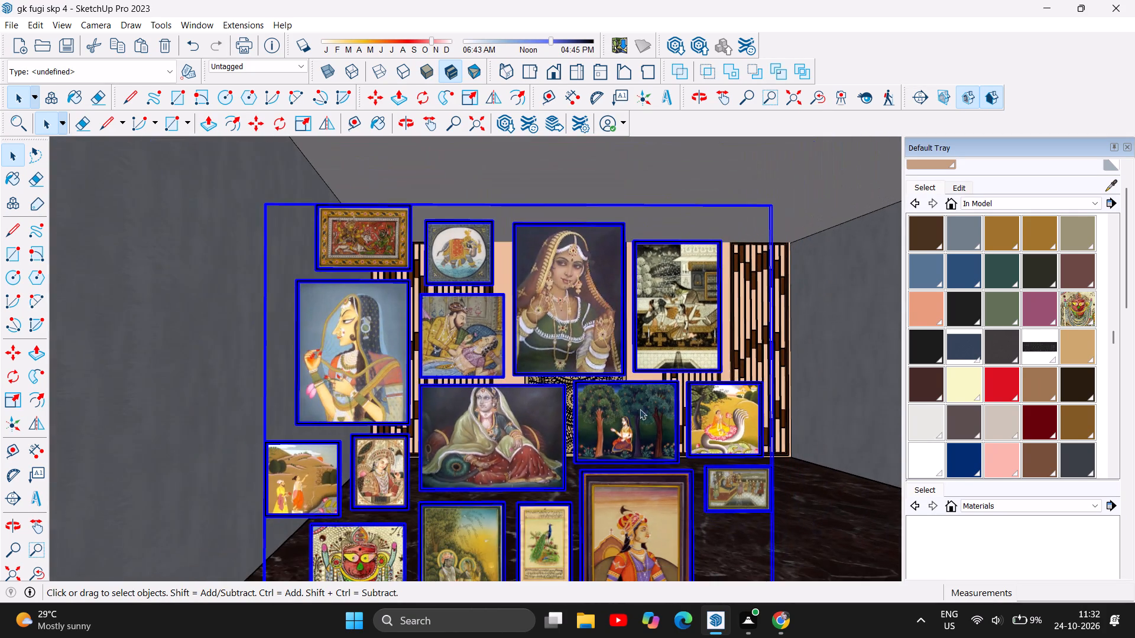
scroll(615, 315, down, 5)
scroll(414, 519, up, 8)
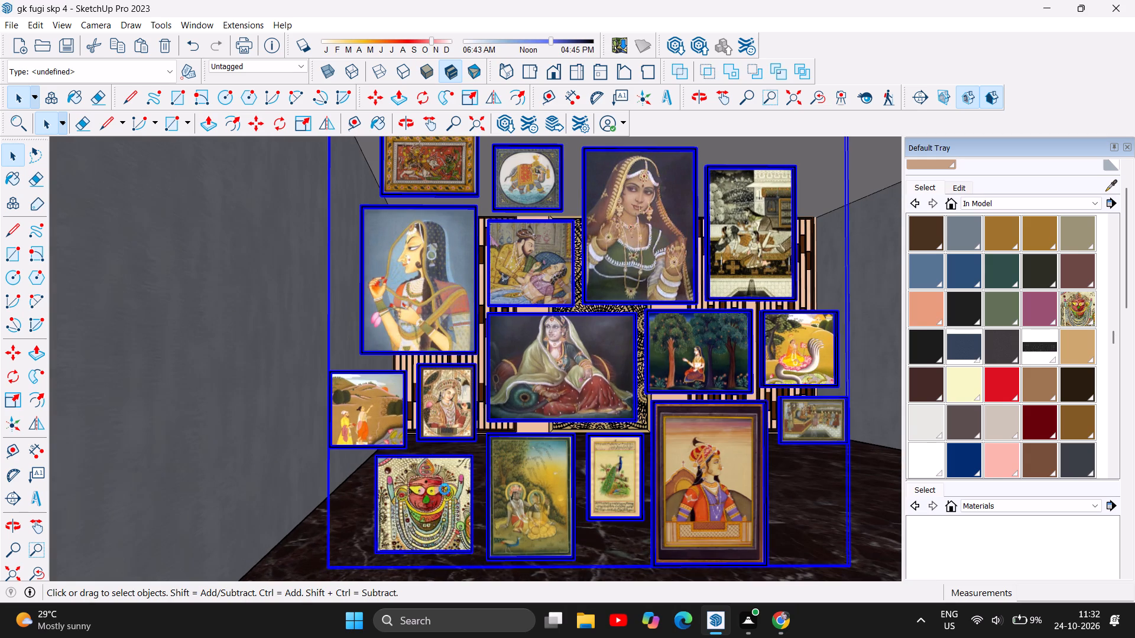
scroll(455, 457, up, 3)
scroll(499, 512, down, 2)
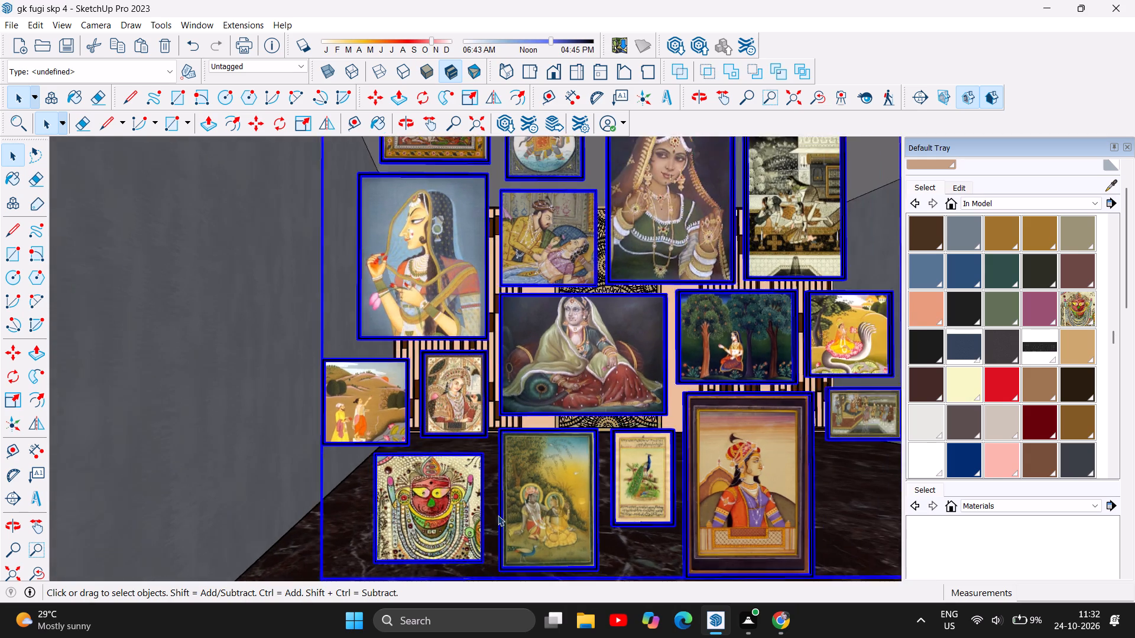
scroll(498, 515, down, 3)
scroll(529, 249, up, 5)
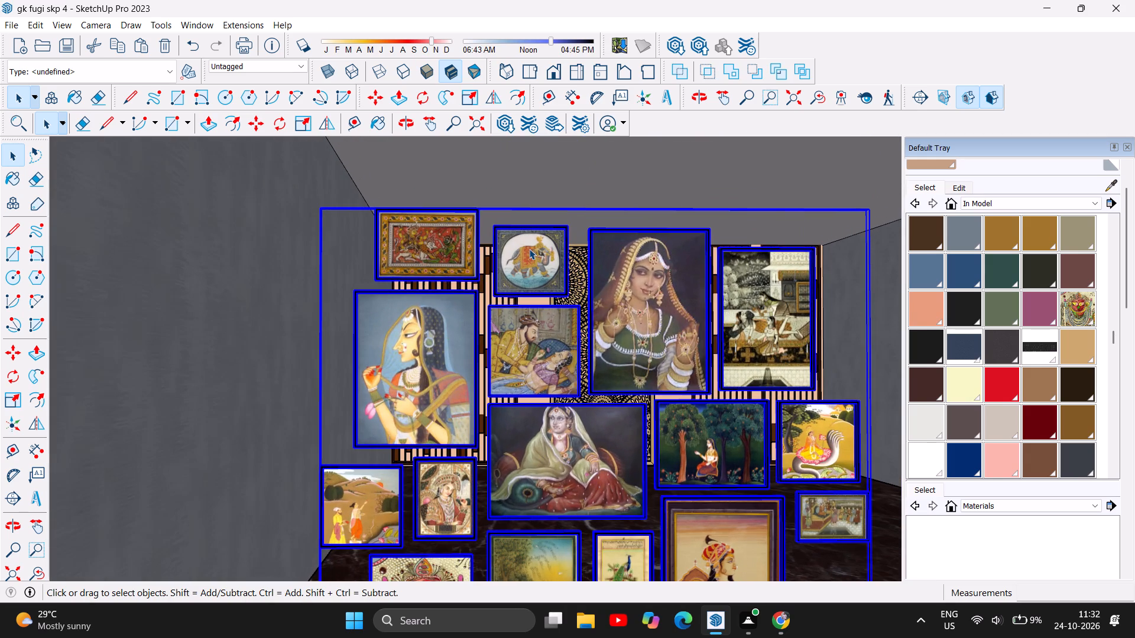
scroll(435, 235, up, 14)
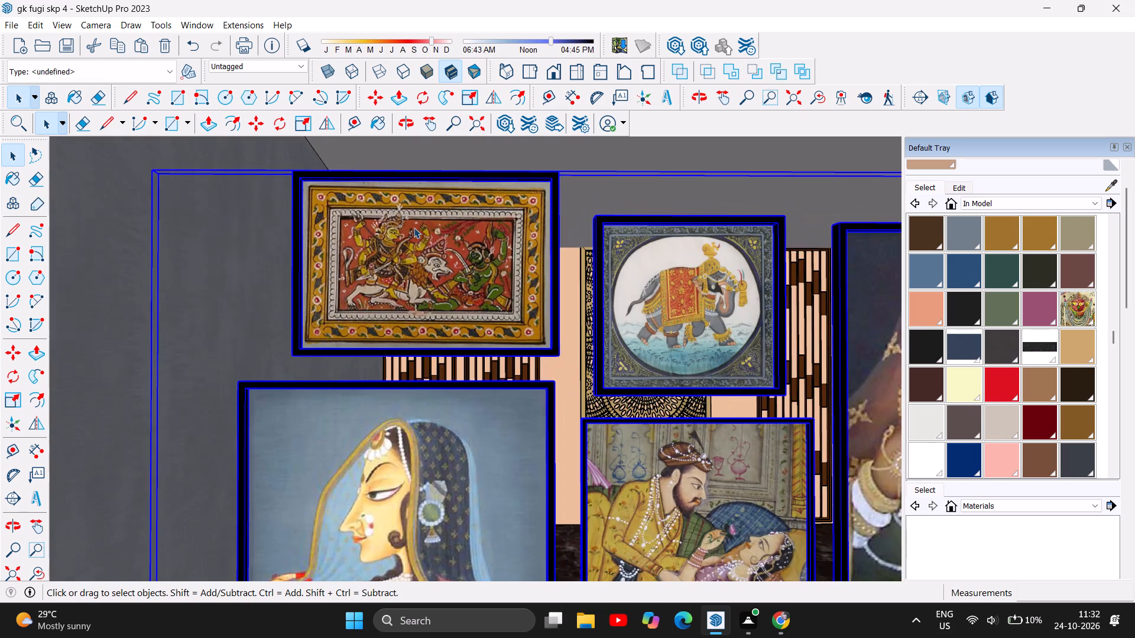
Explode the group holding the Indian paintings so each framed painting can be handled individually.
click(605, 383)
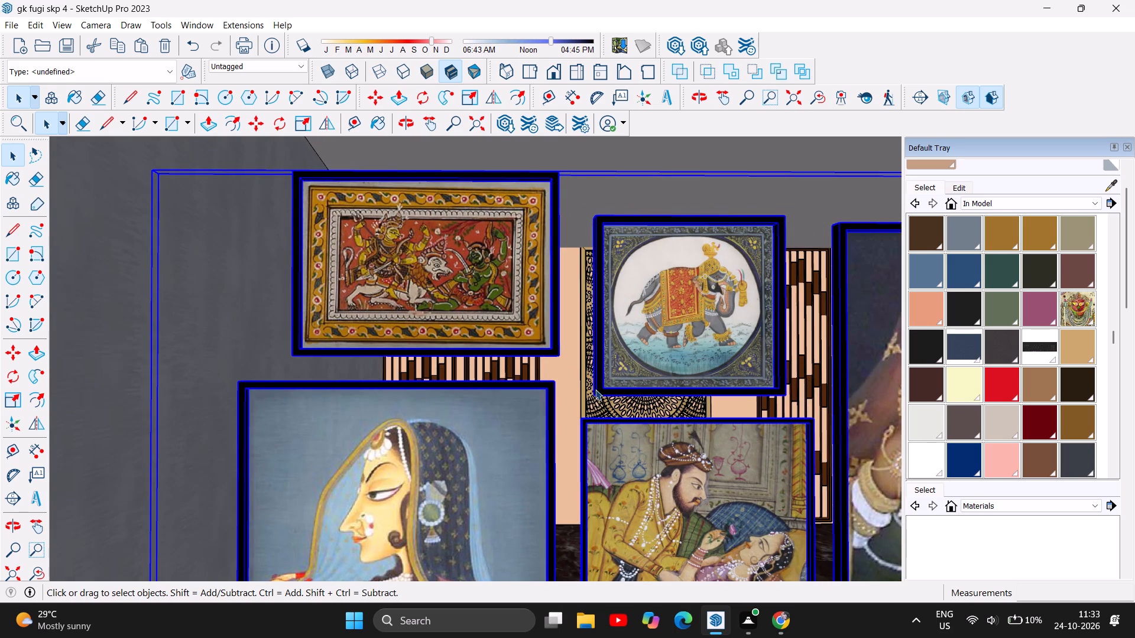
click(598, 388)
click(9, 160)
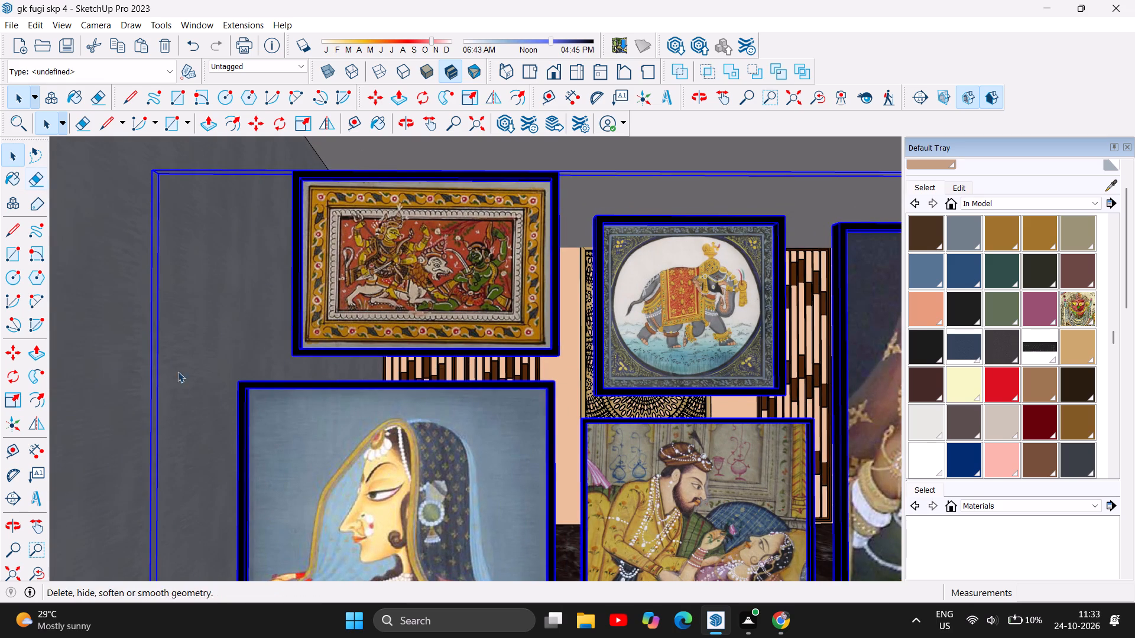
scroll(382, 455, down, 13)
scroll(371, 447, down, 16)
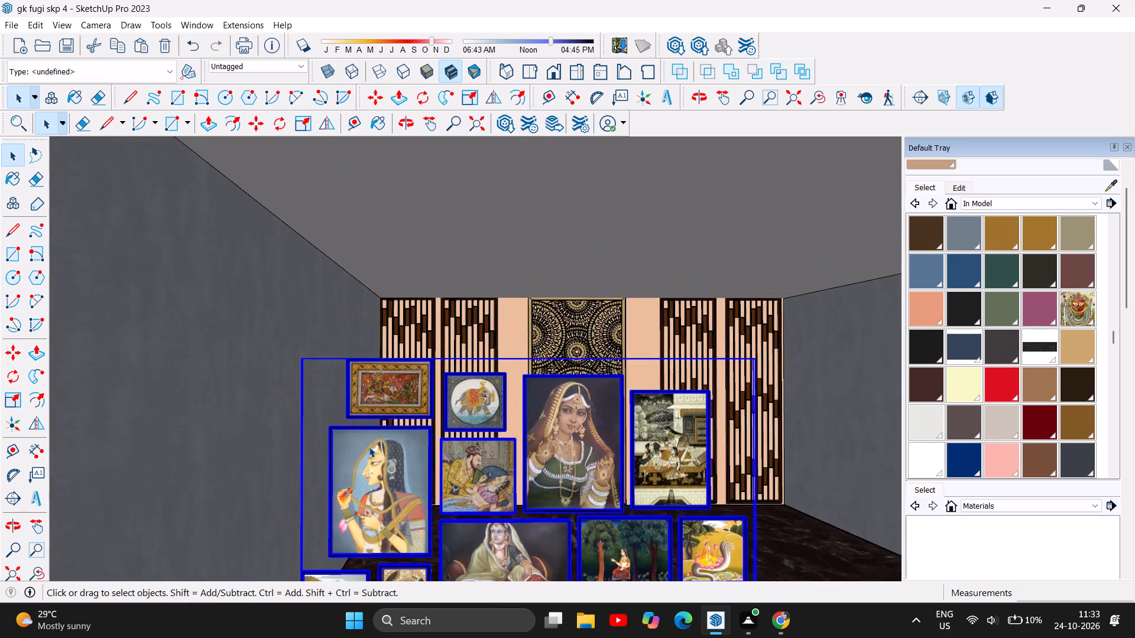
scroll(369, 447, down, 16)
scroll(369, 447, down, 16)
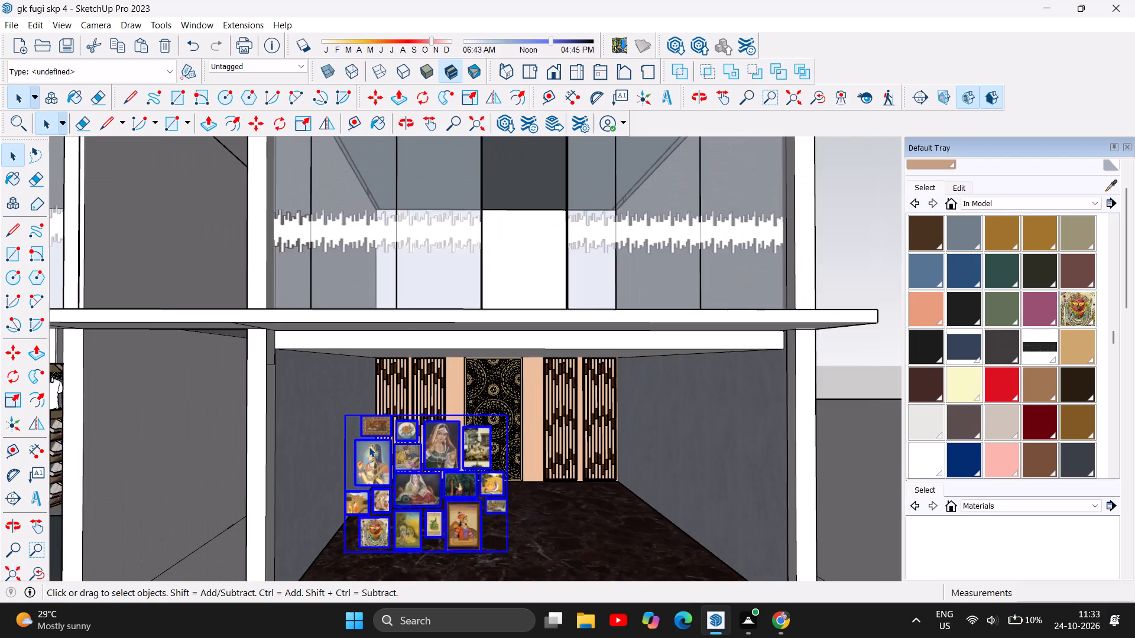
scroll(369, 447, down, 9)
click(741, 201)
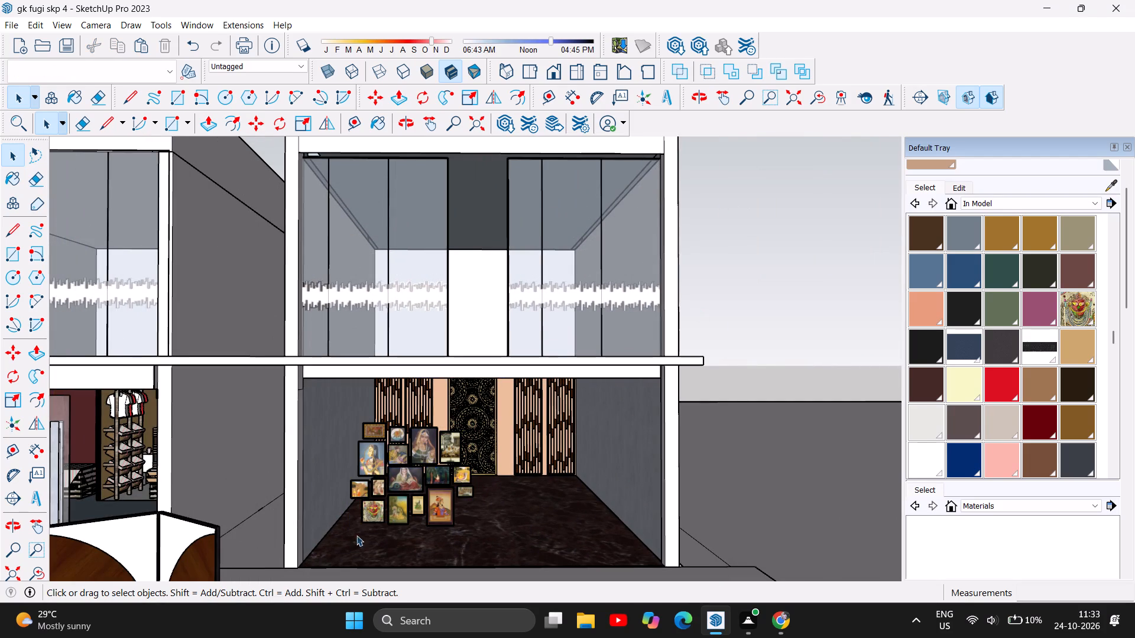
scroll(404, 418, up, 15)
scroll(380, 458, up, 8)
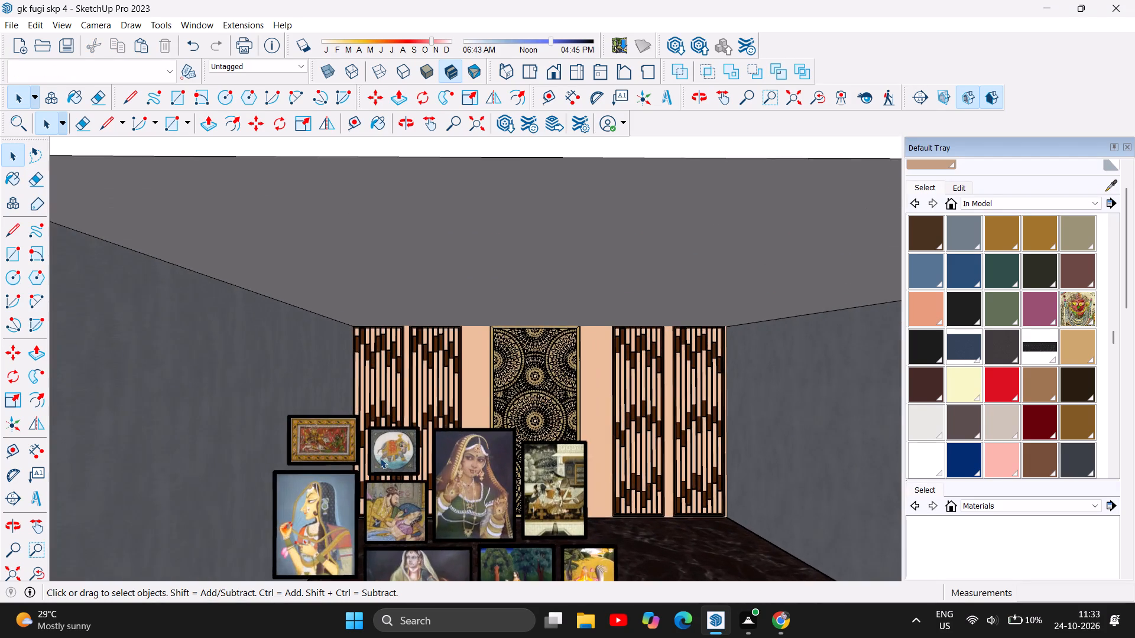
scroll(380, 458, up, 16)
click(358, 487)
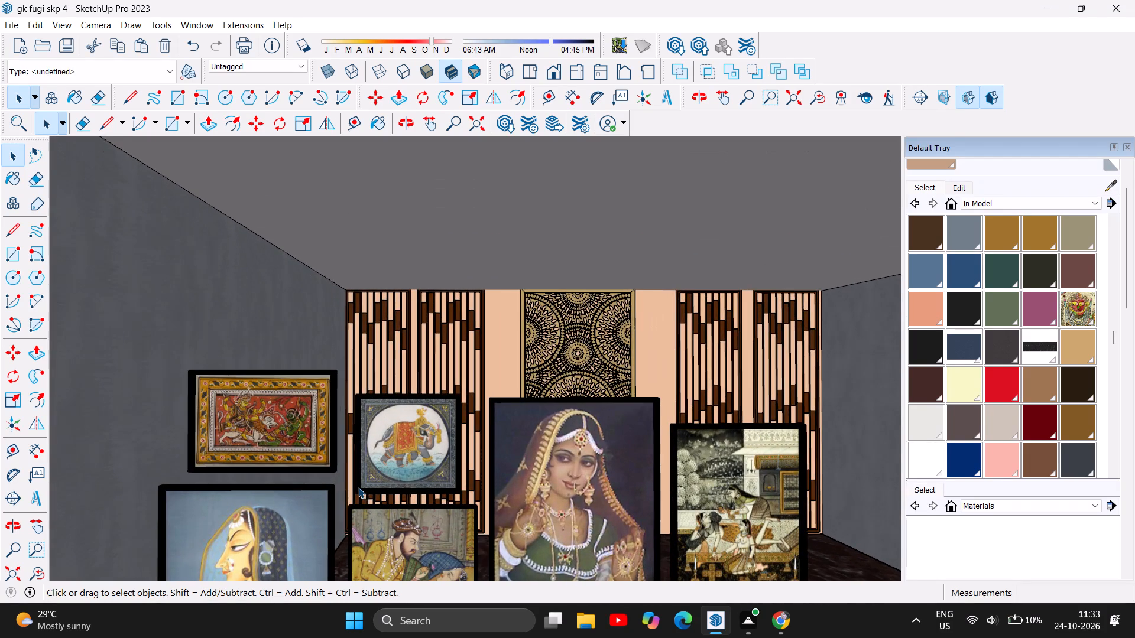
click(359, 487)
right_click(365, 490)
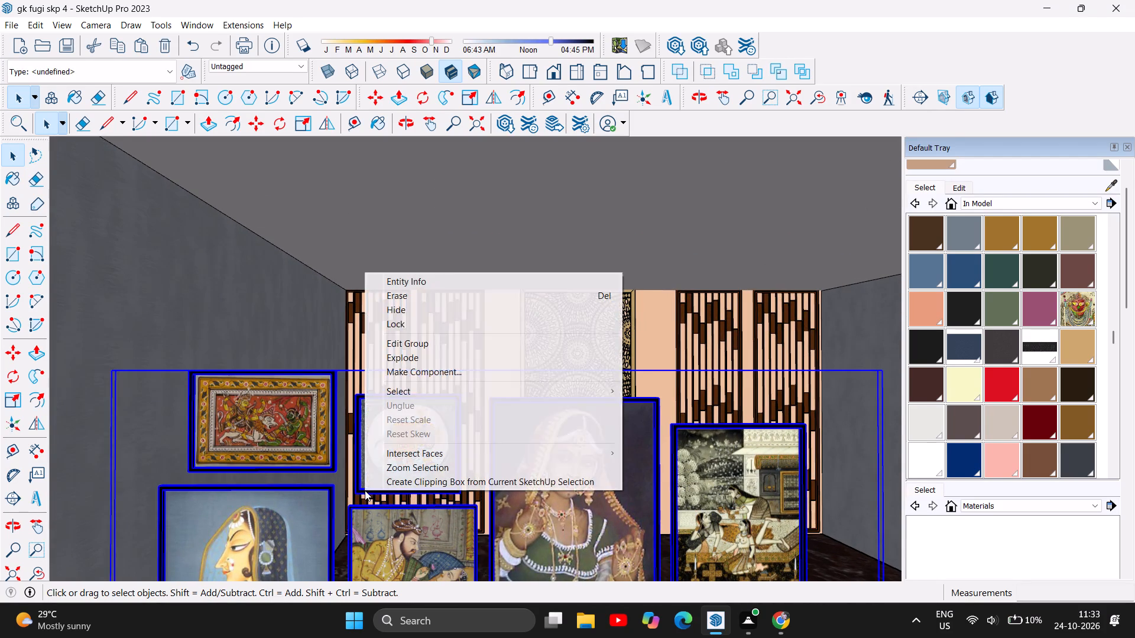
click(419, 359)
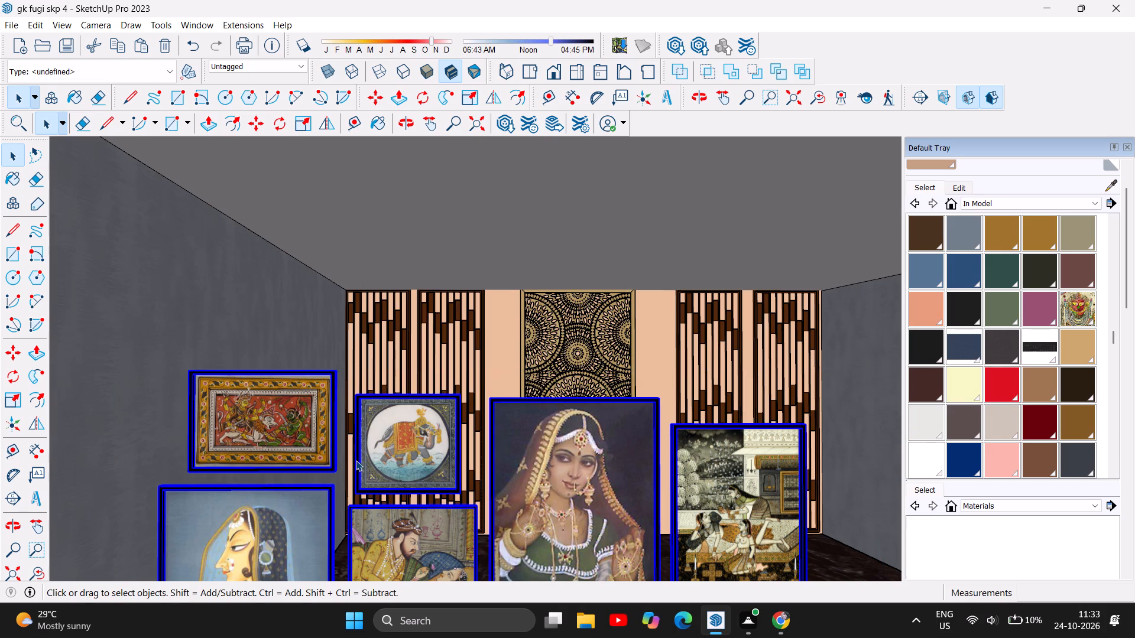
Move the framed elephant painting about 4' 6" out of the set, up onto the shop's grey left wall.
click(356, 460)
click(364, 452)
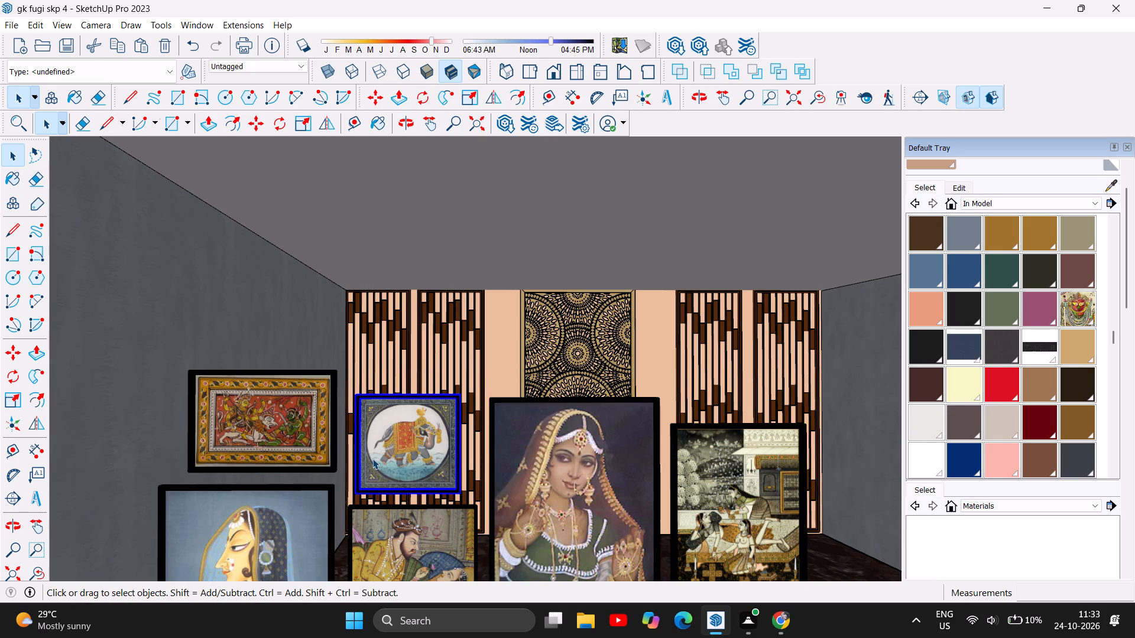
double_click(370, 90)
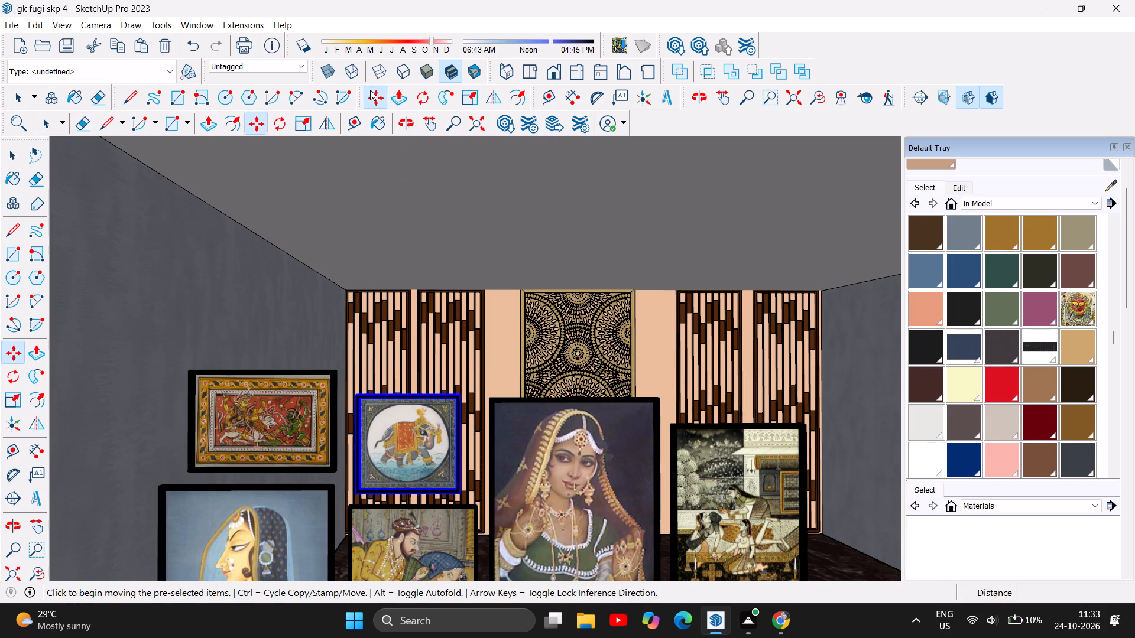
click(358, 398)
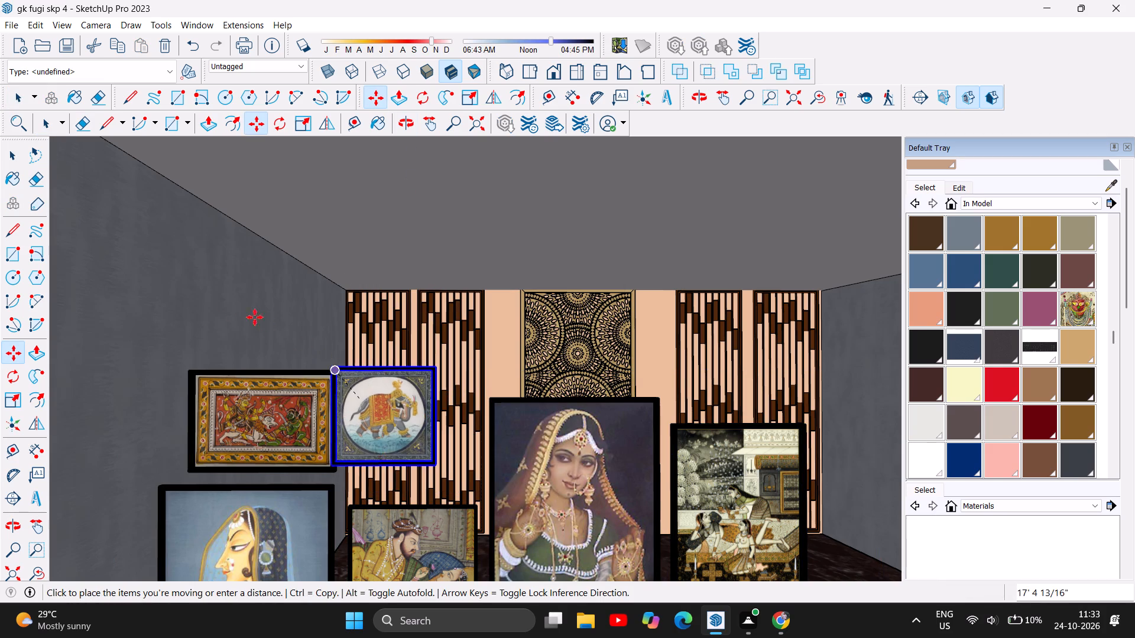
click(90, 276)
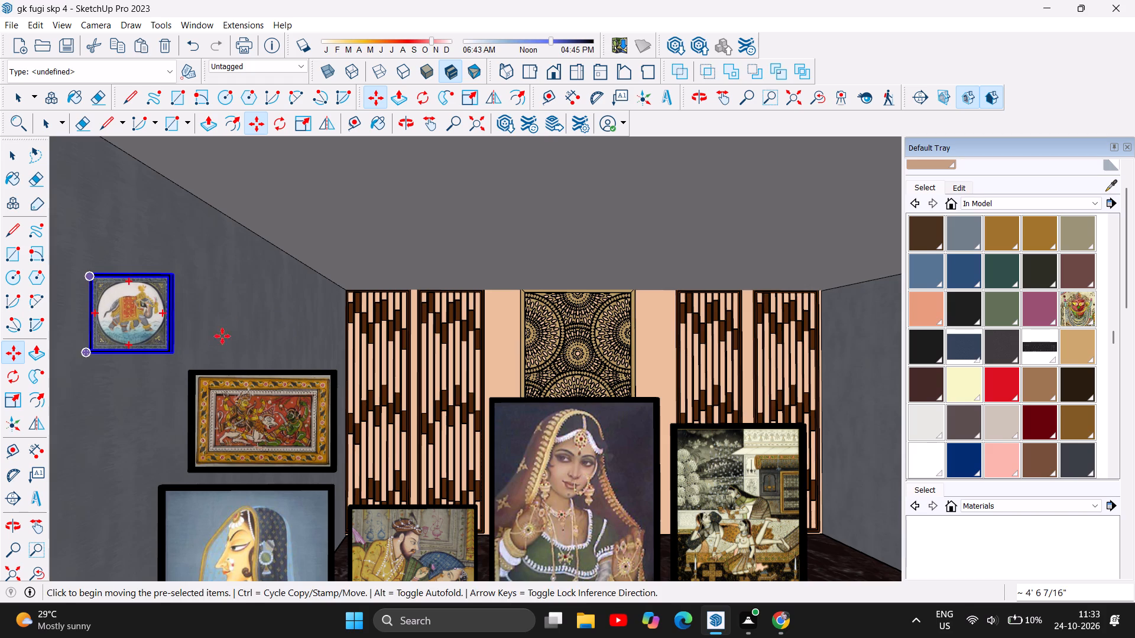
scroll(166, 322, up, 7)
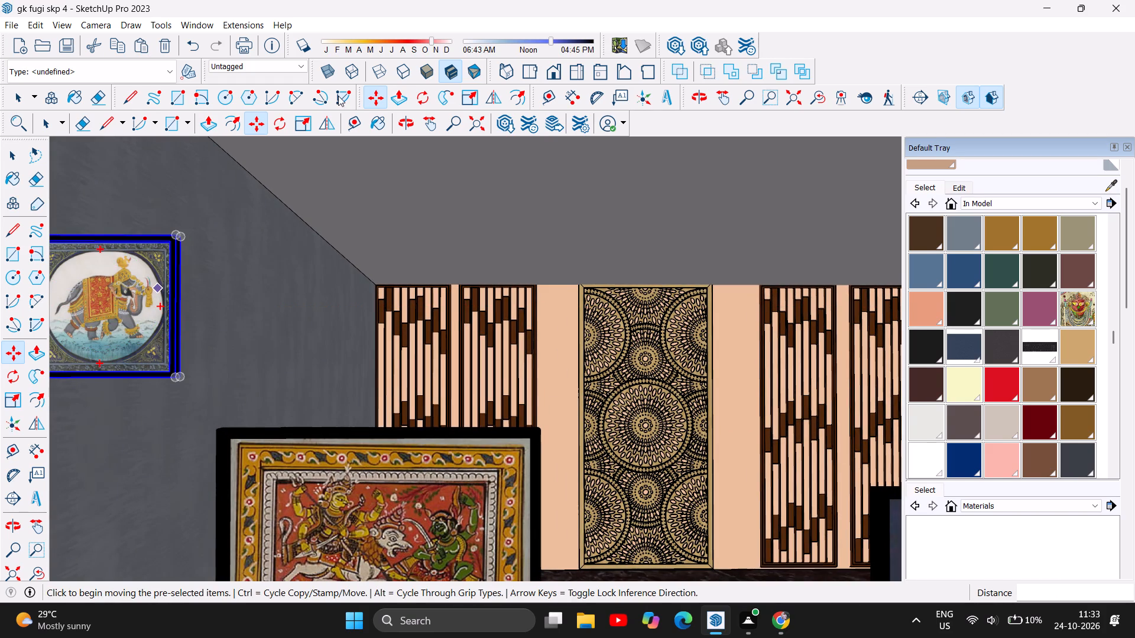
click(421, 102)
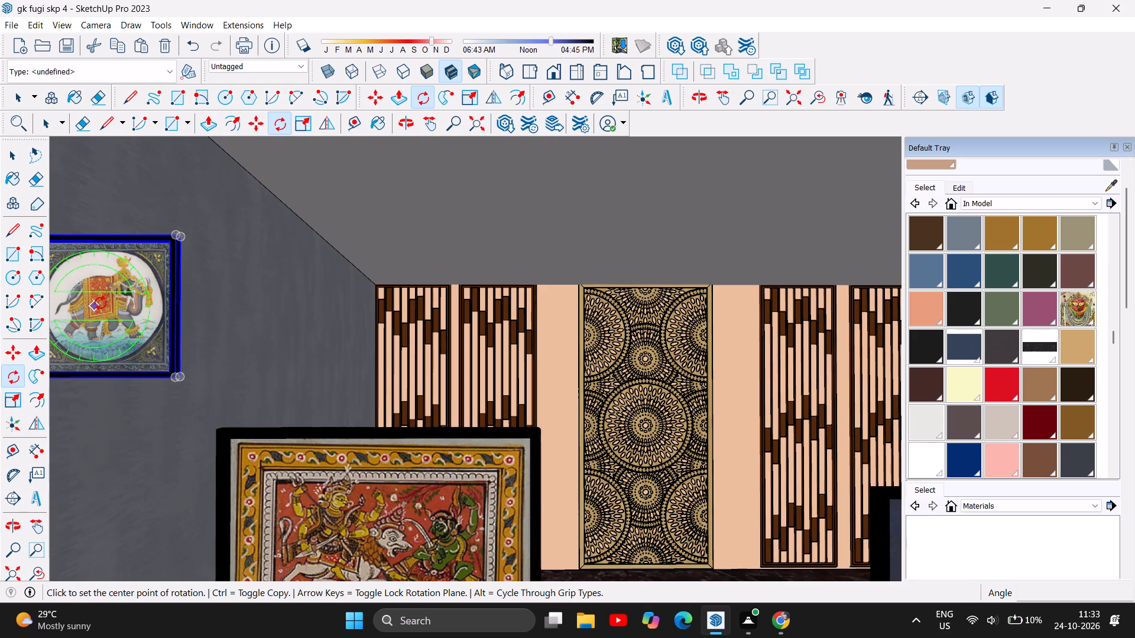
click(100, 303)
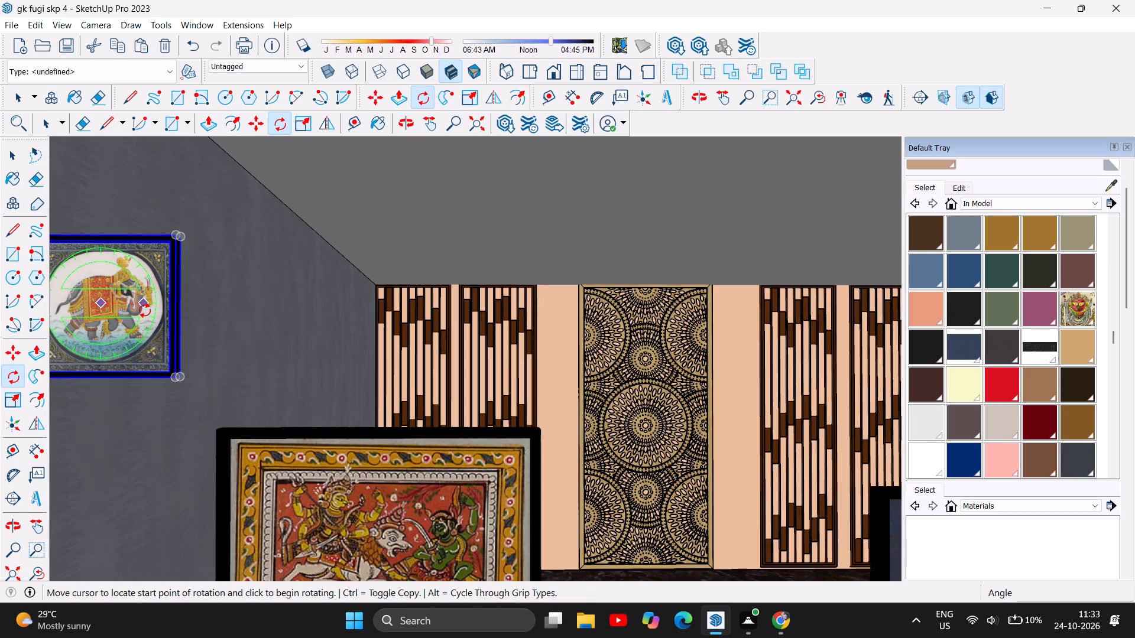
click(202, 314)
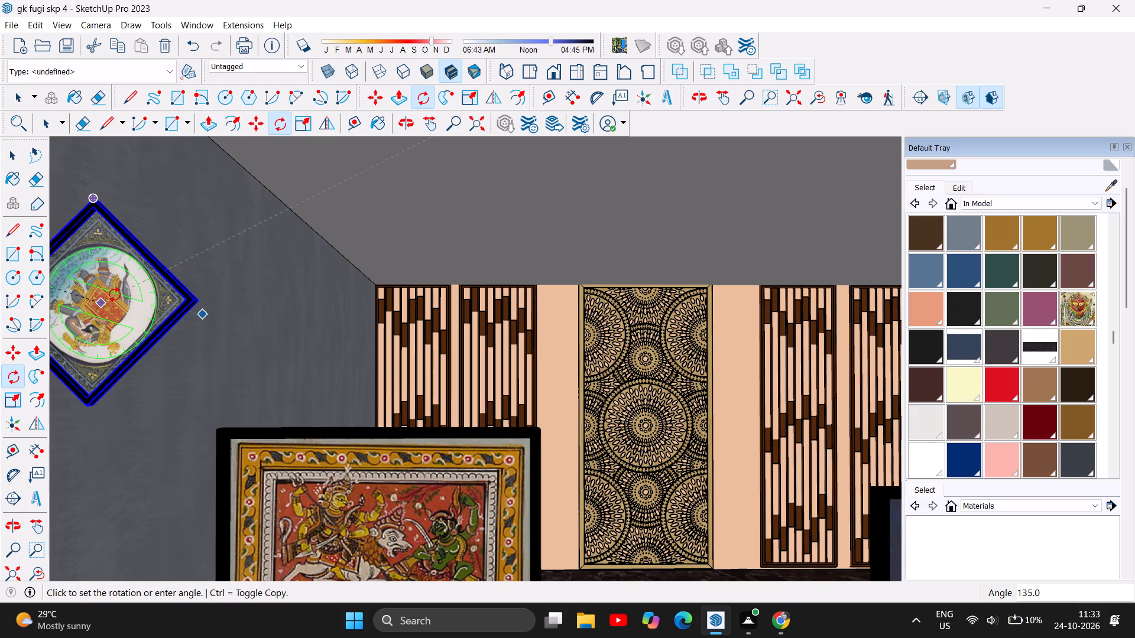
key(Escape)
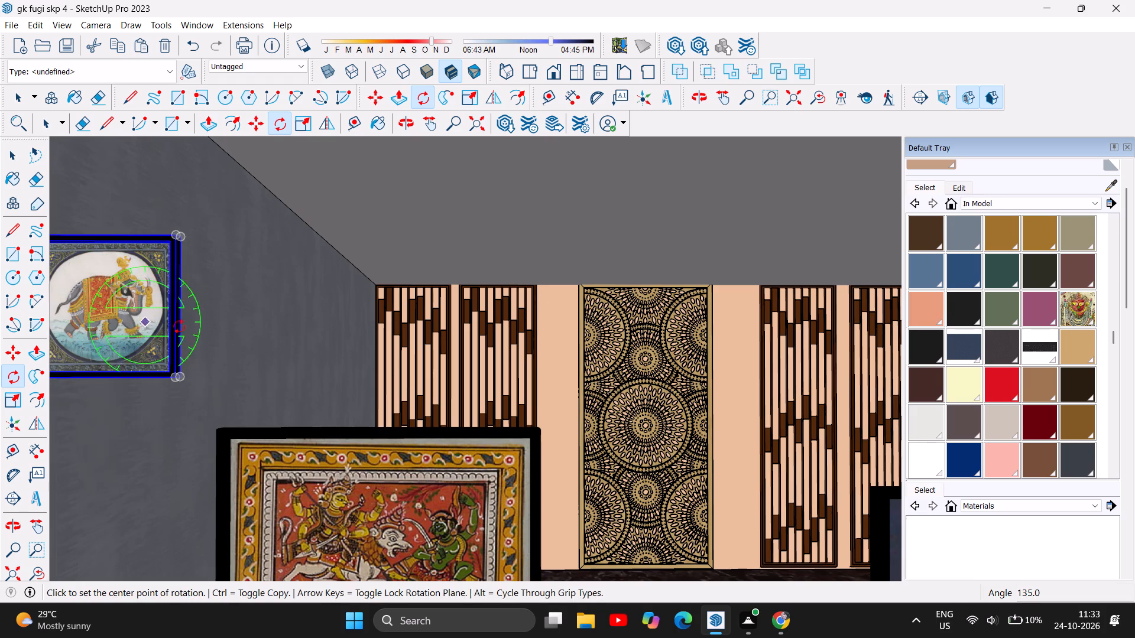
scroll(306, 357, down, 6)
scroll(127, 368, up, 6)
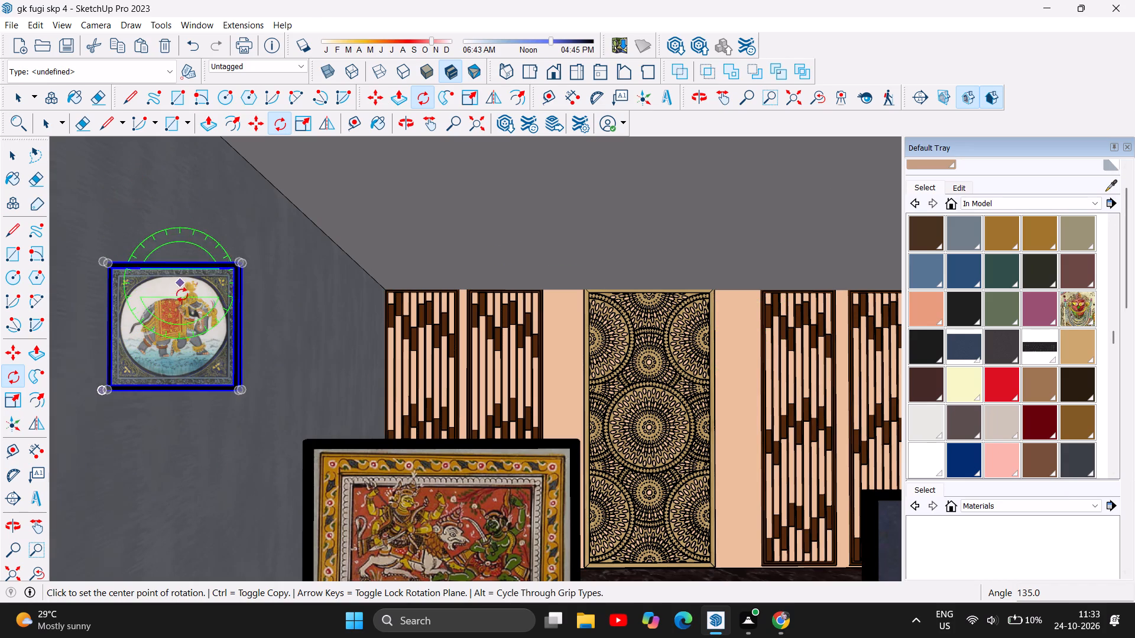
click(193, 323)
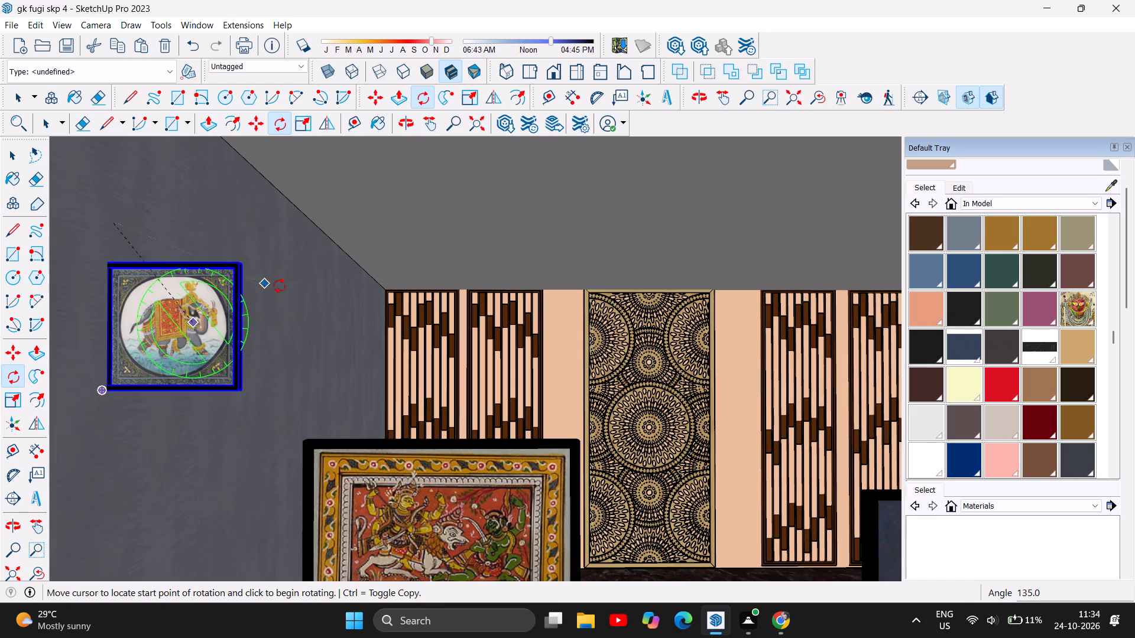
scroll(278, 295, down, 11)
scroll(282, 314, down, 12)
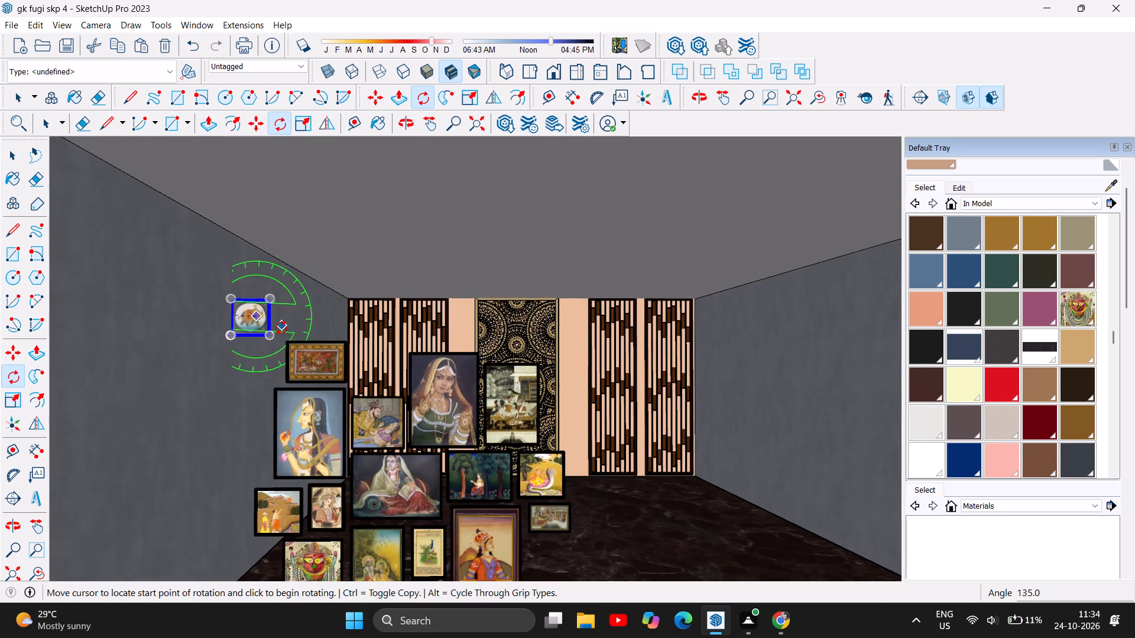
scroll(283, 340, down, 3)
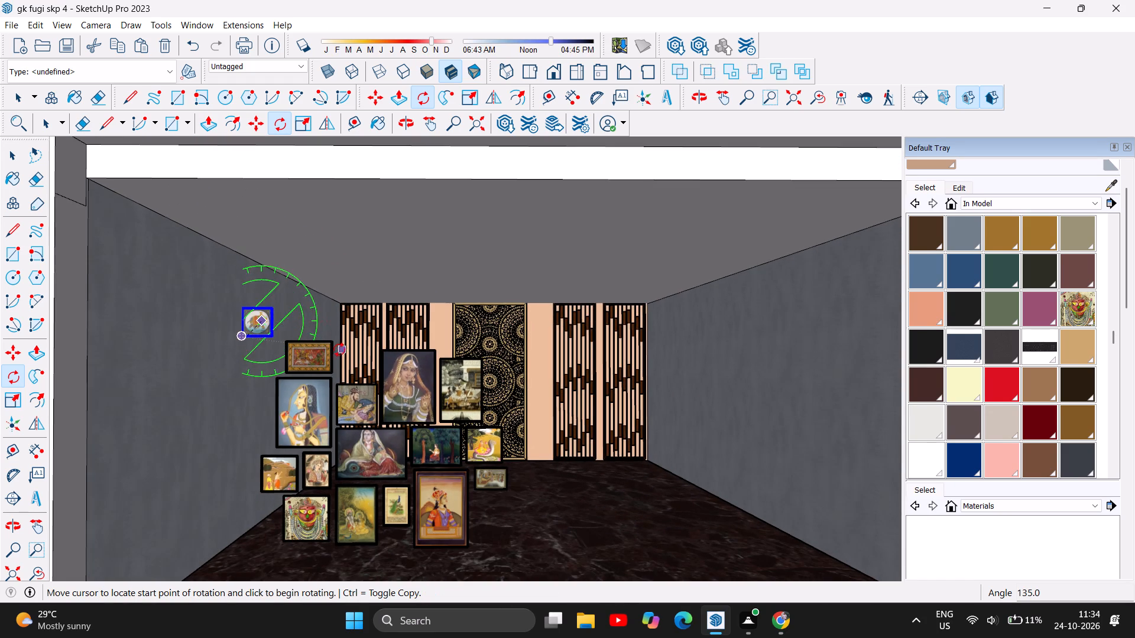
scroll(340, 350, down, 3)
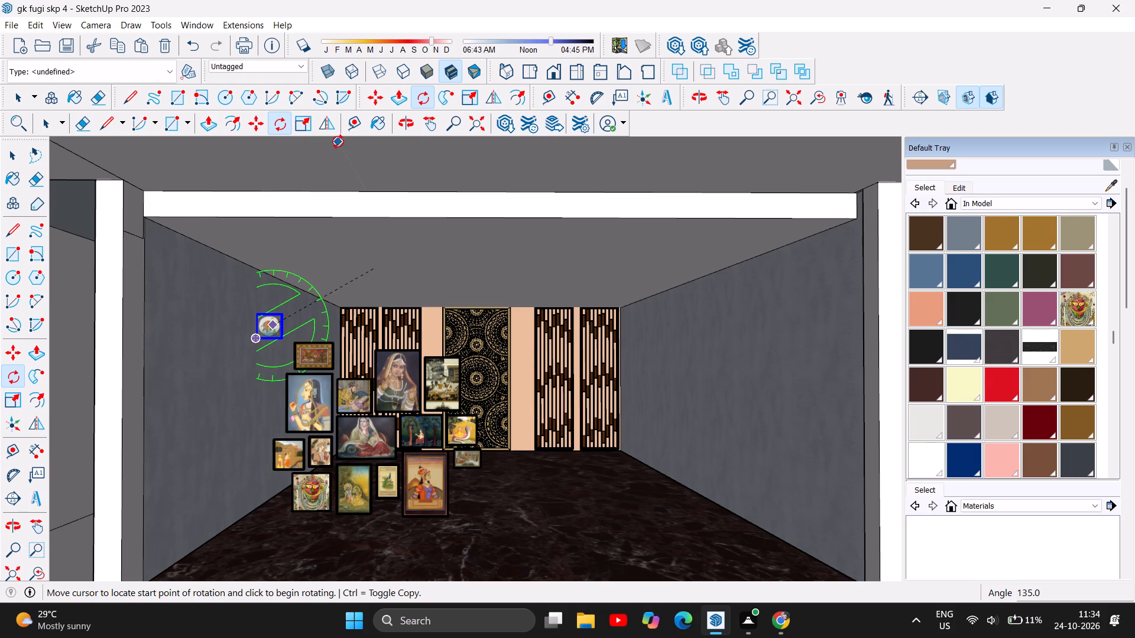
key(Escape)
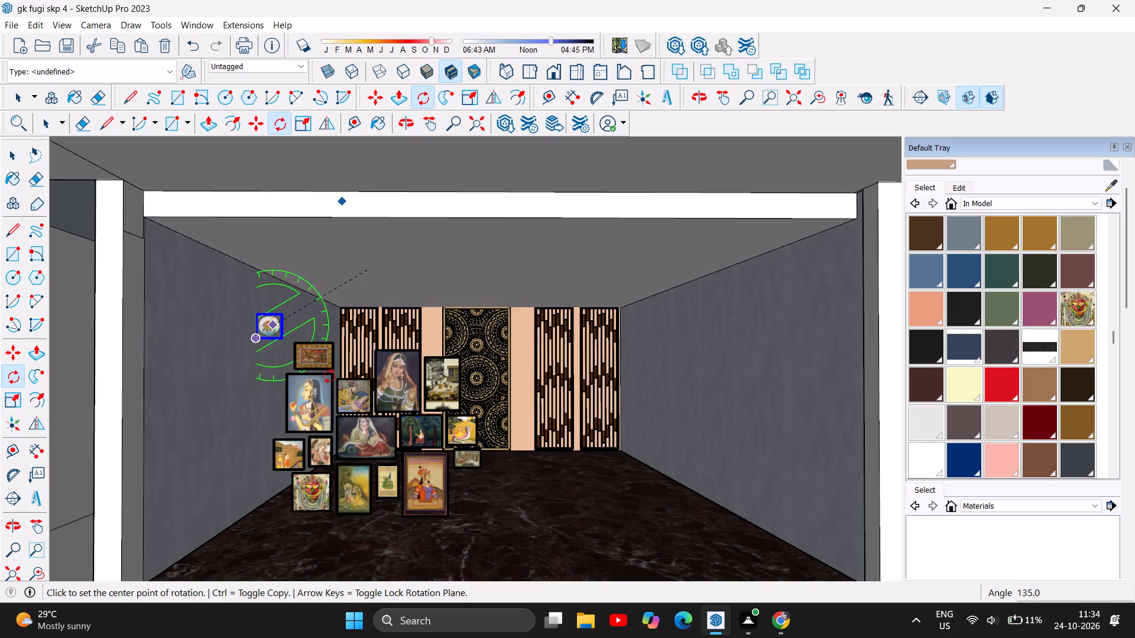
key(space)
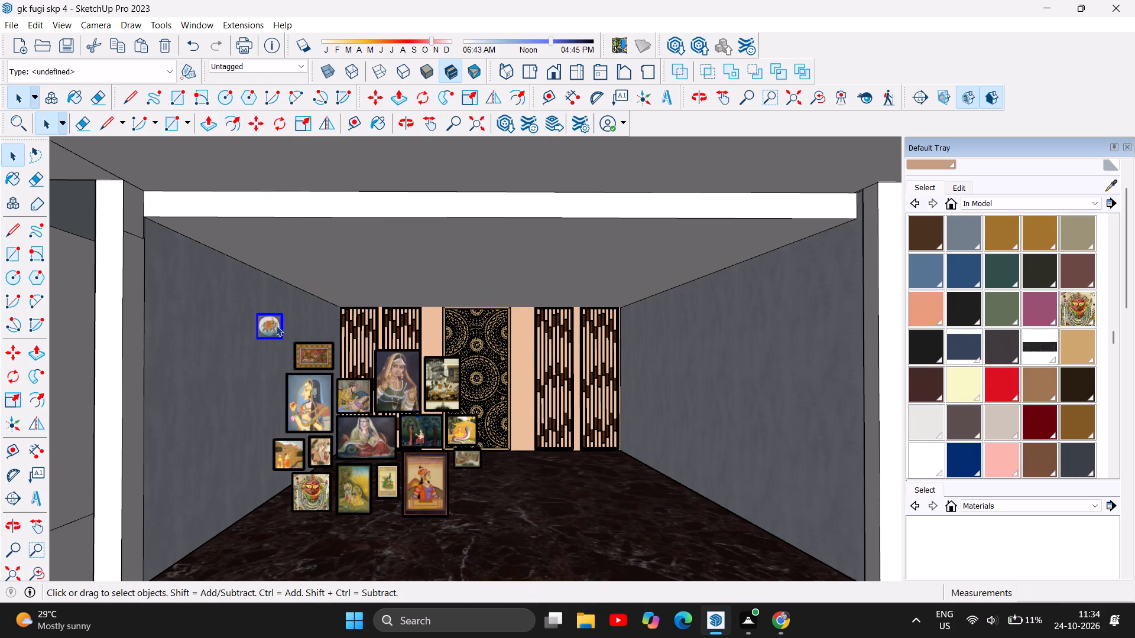
Rotate the framed elephant painting about 82° around the vertical axis at its lower corner, turning it parallel to the shop's left wall.
scroll(278, 328, up, 5)
click(278, 328)
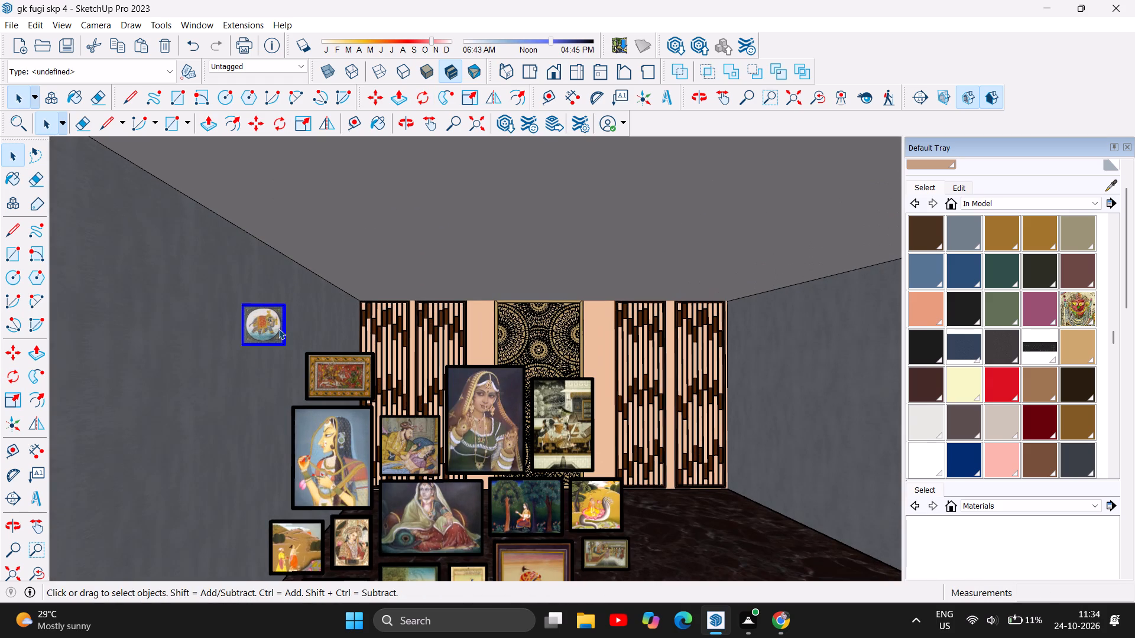
key(q)
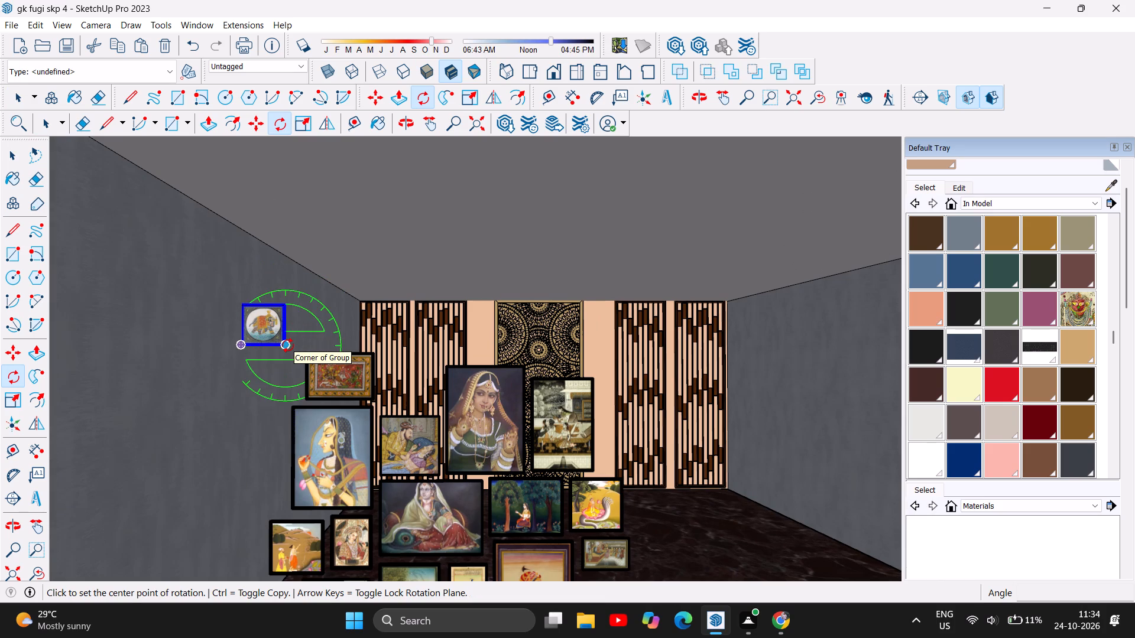
key(Up)
click(287, 347)
click(309, 336)
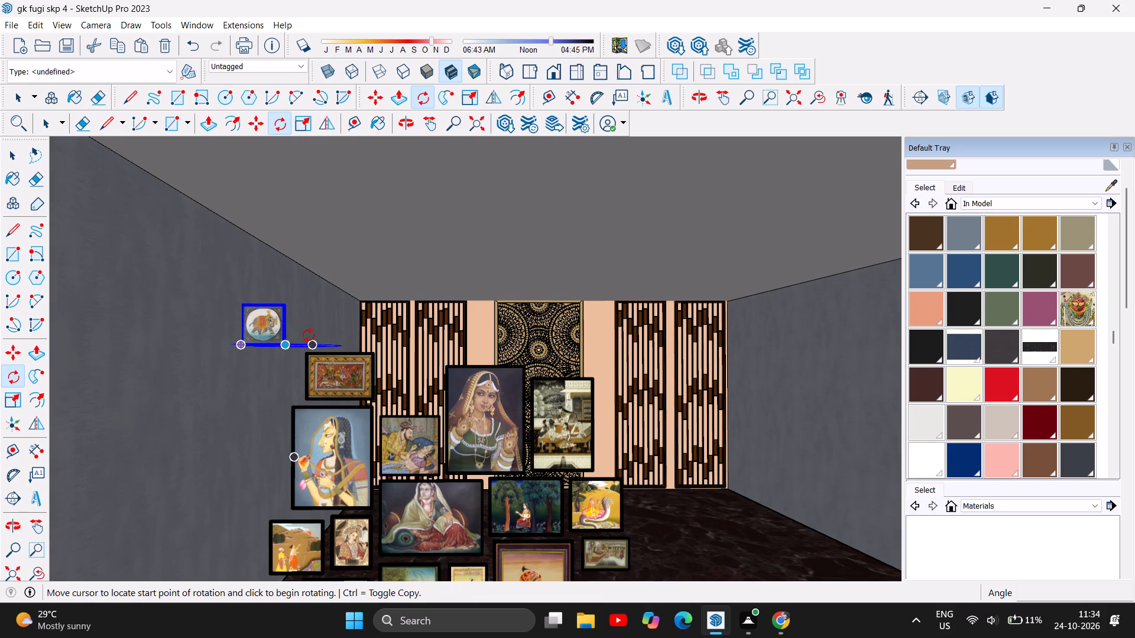
click(239, 349)
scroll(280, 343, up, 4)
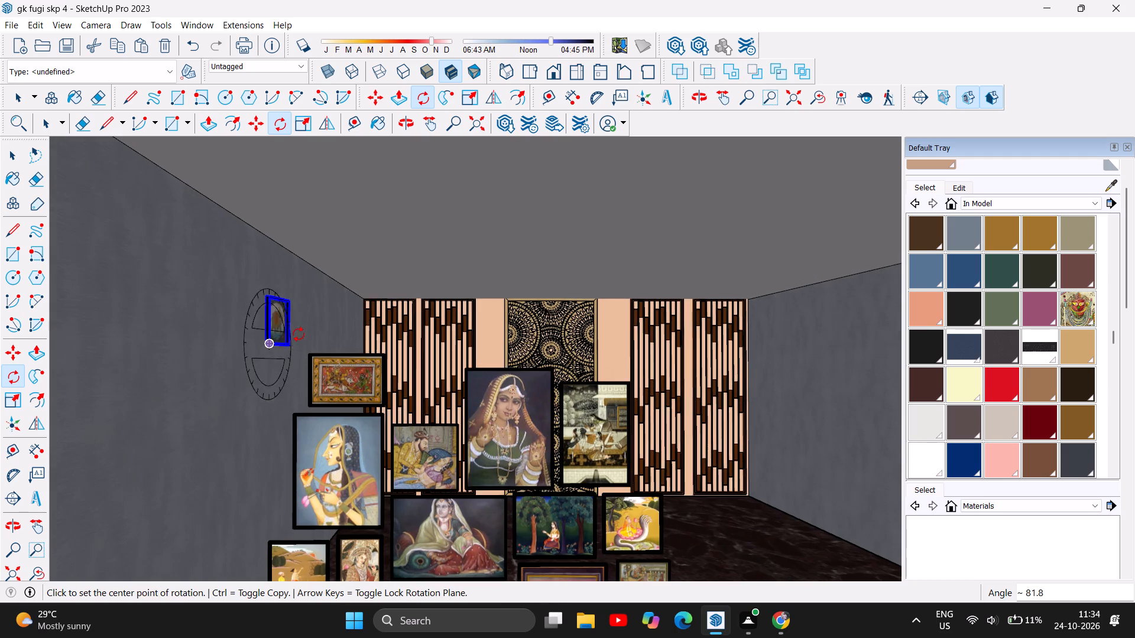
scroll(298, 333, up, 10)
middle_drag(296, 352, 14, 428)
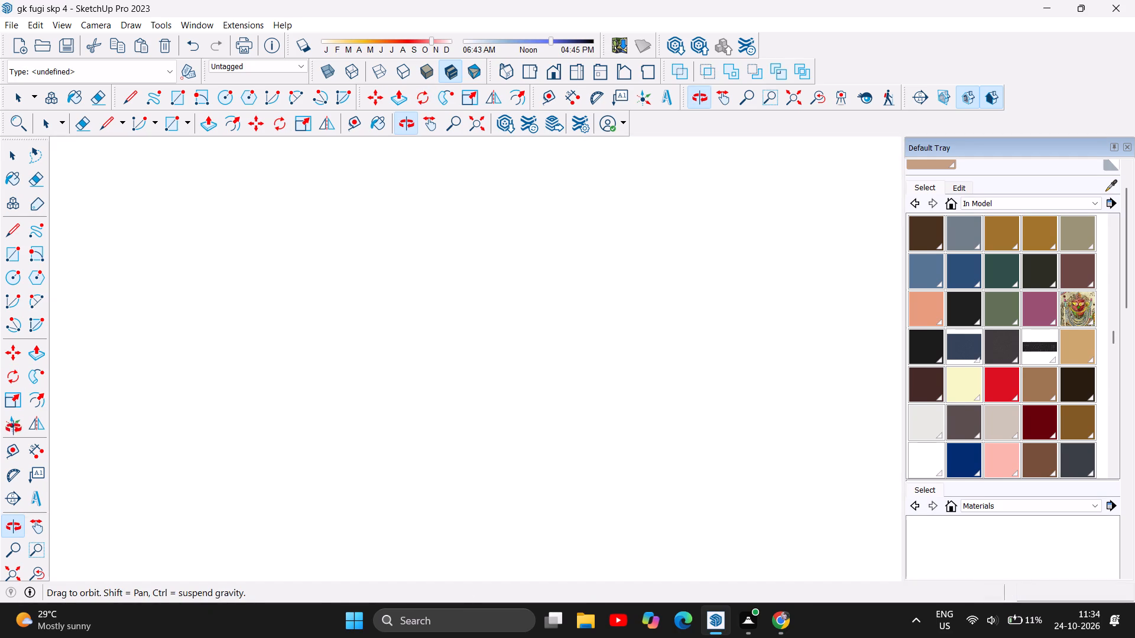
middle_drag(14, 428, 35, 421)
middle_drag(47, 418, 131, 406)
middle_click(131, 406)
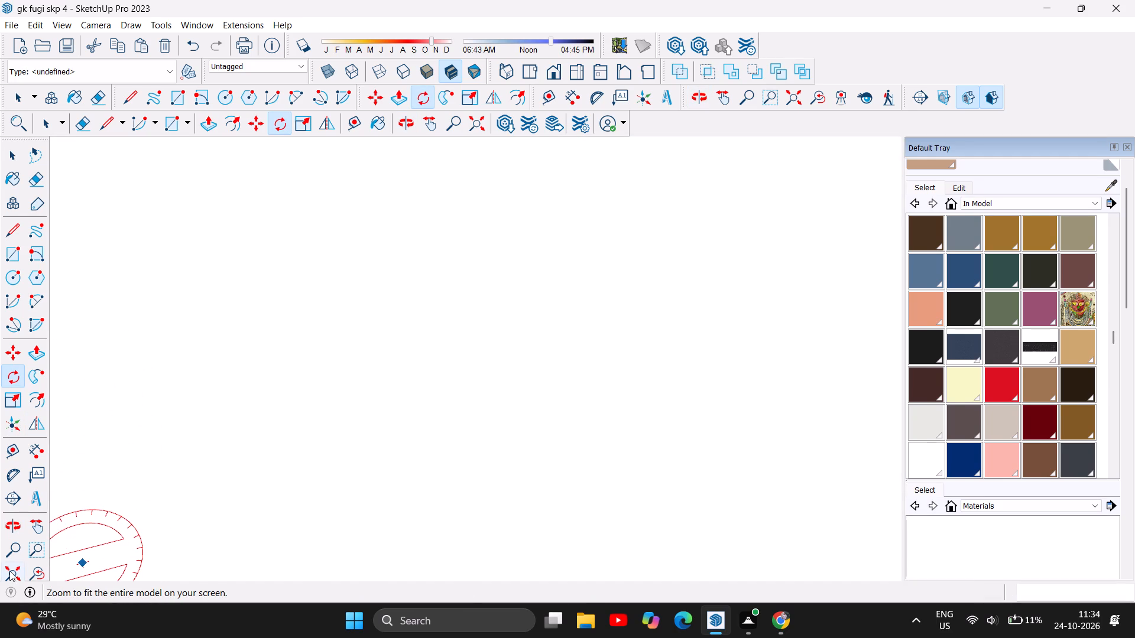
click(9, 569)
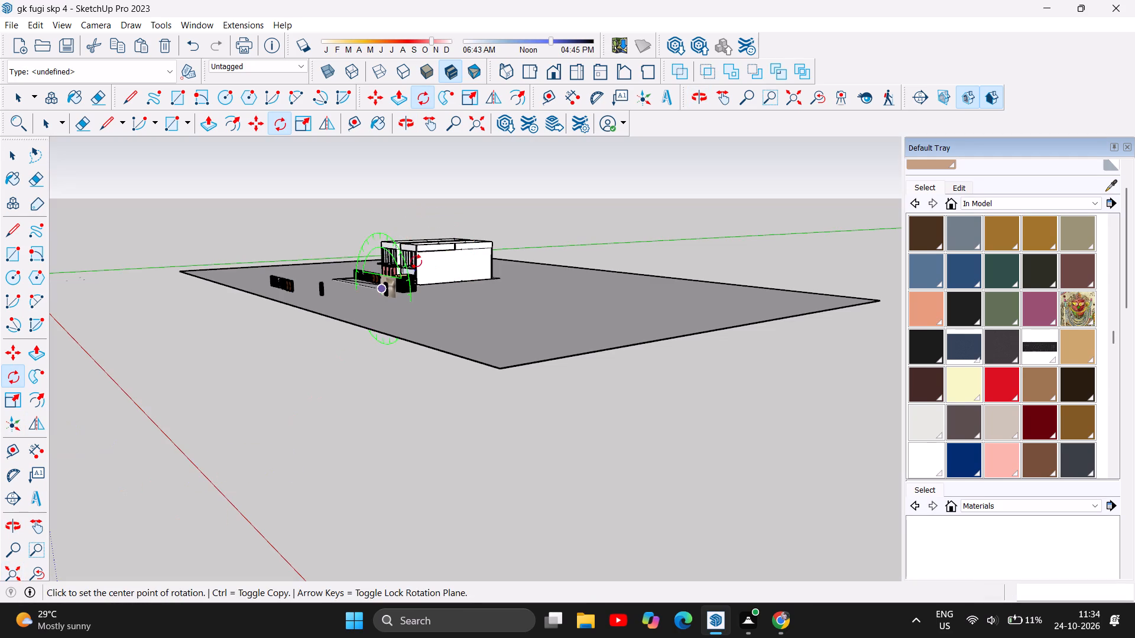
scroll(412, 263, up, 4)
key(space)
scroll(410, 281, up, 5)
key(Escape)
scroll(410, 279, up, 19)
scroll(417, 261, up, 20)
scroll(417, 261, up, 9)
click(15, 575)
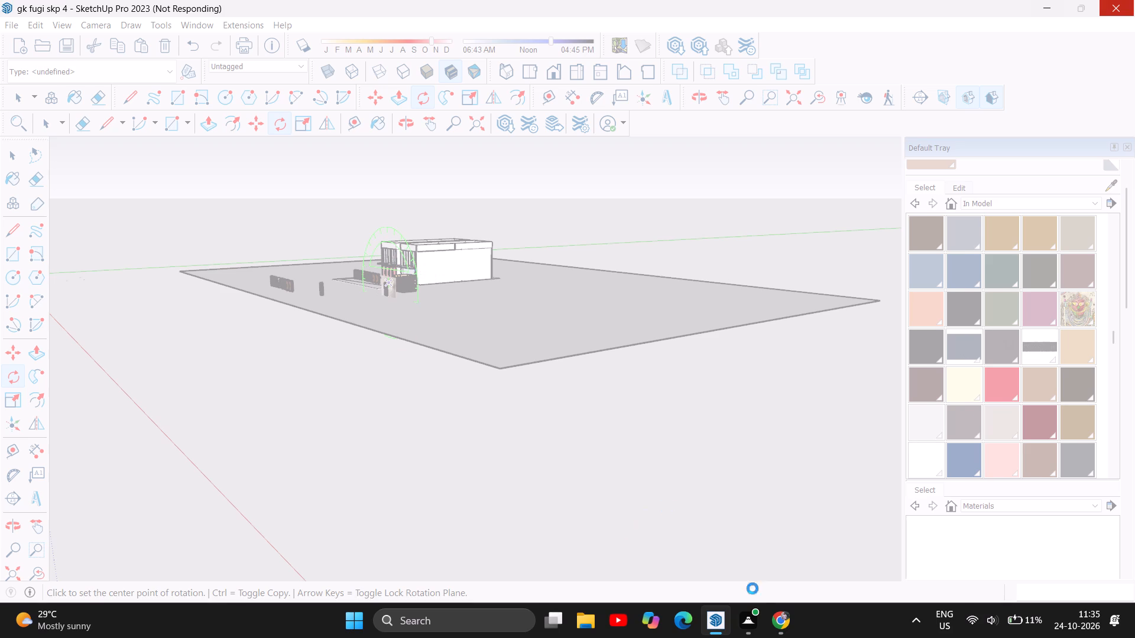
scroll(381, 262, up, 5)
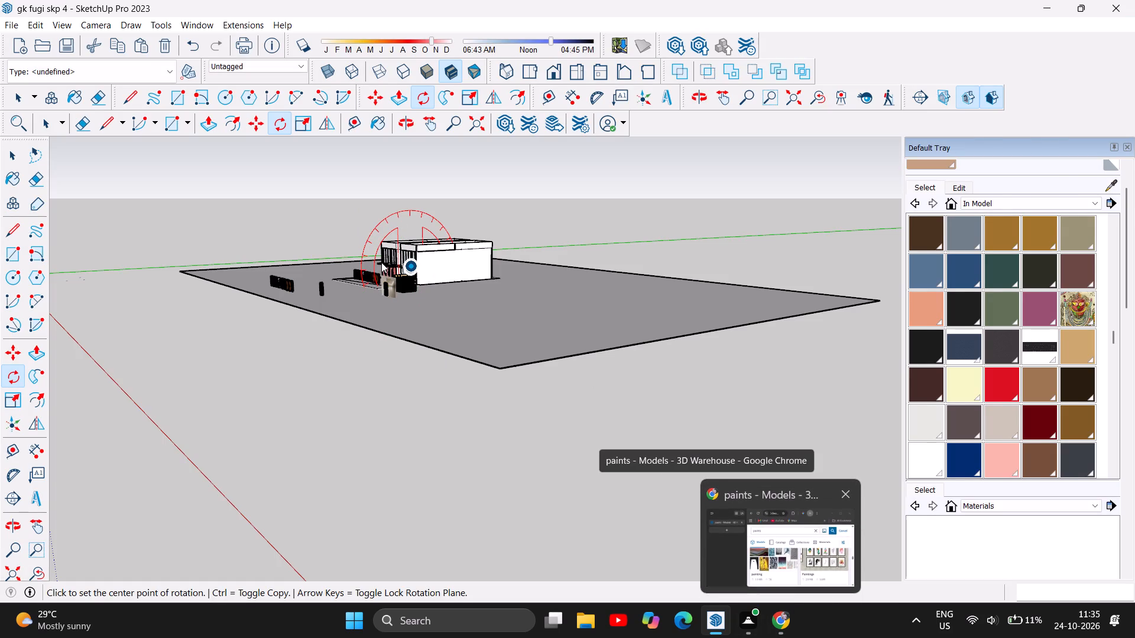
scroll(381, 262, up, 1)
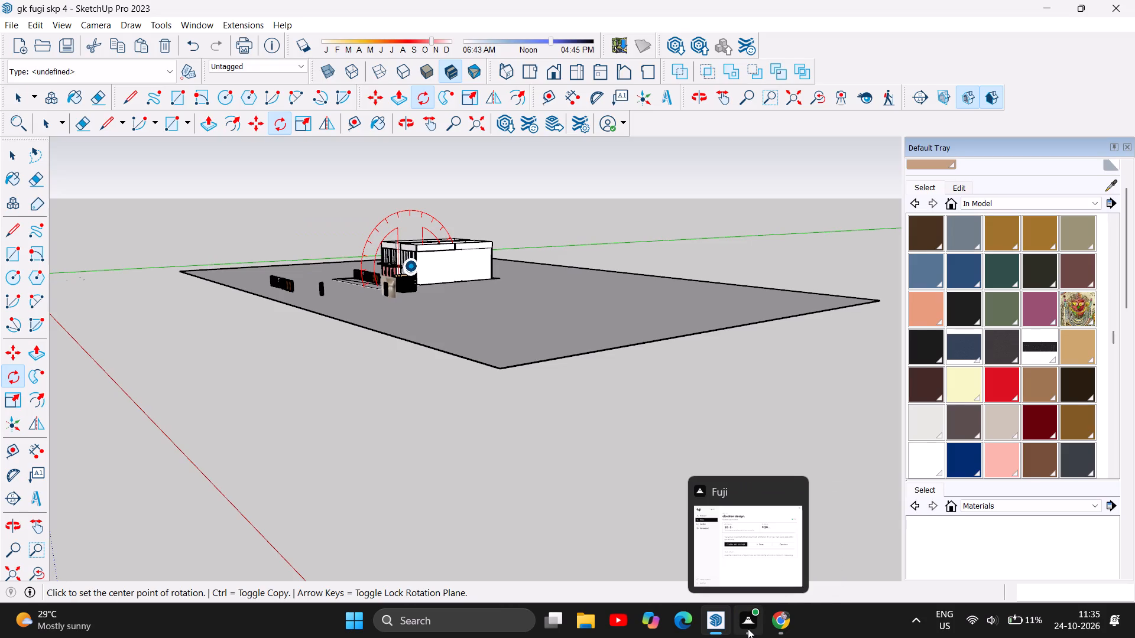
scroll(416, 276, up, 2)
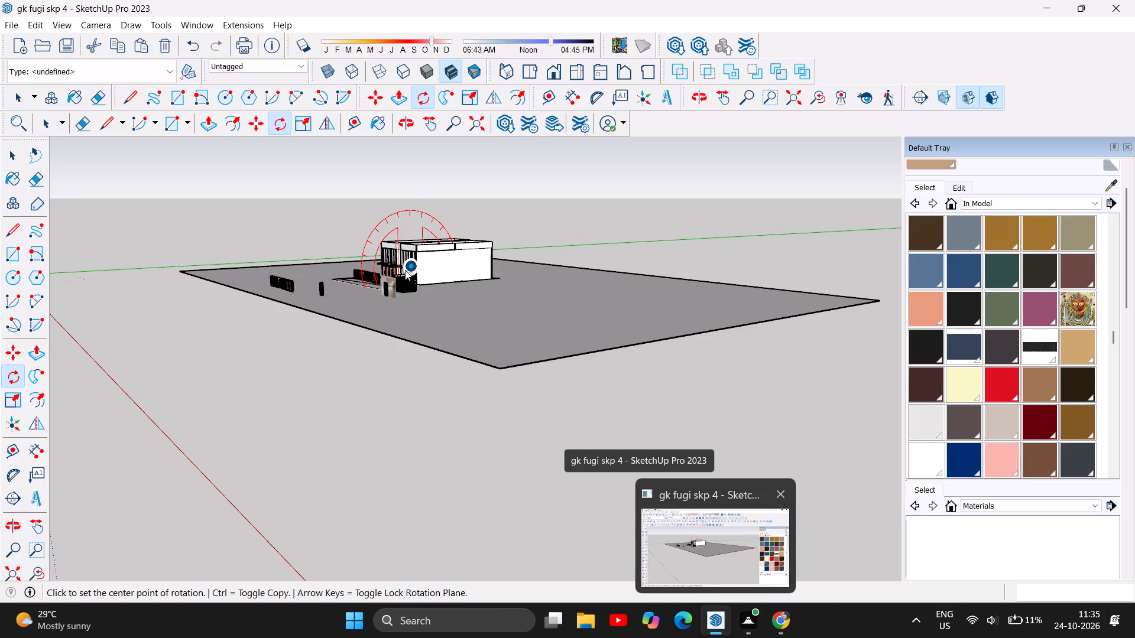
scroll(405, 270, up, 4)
Scale the framed elephant painting on the side wall uniformly from its lower corner by a factor of about 1.4.
click(488, 421)
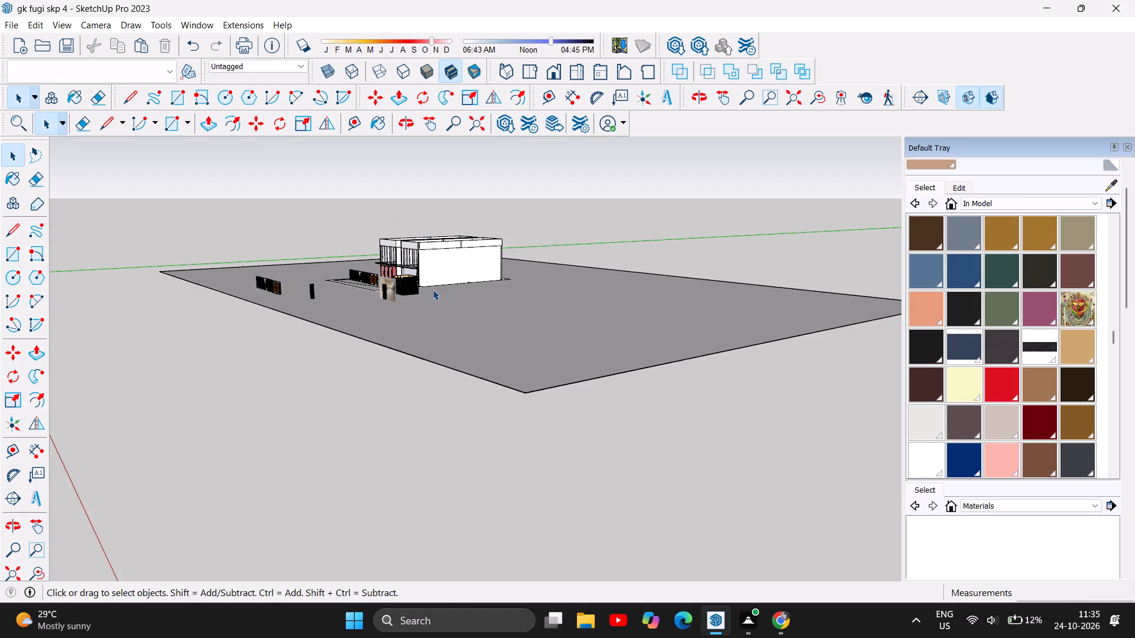
scroll(381, 256, up, 13)
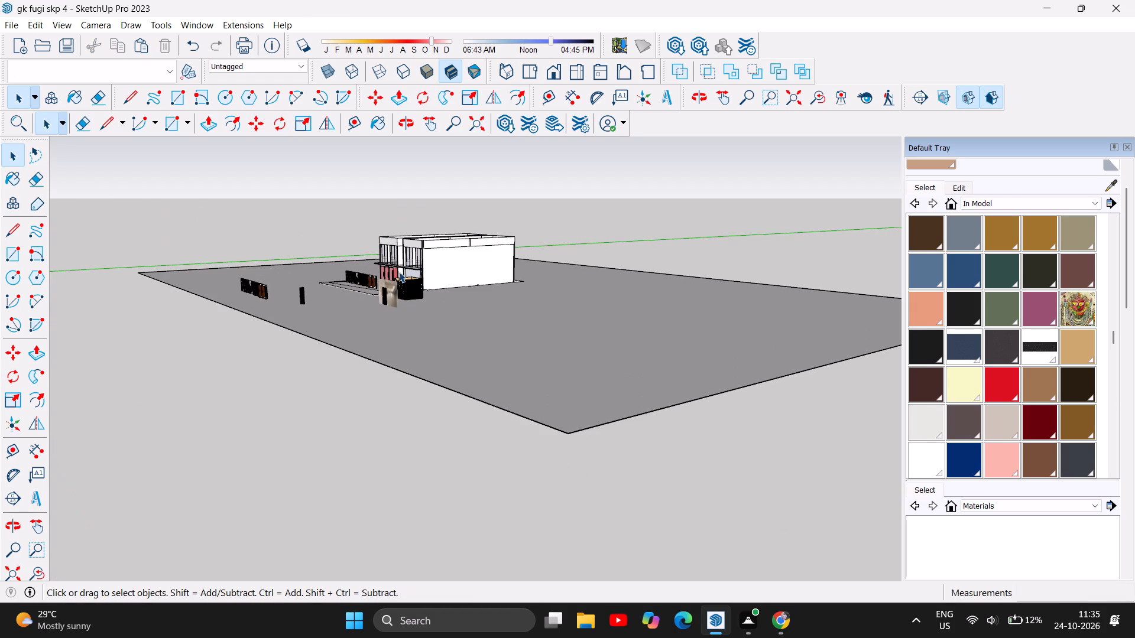
scroll(407, 270, up, 16)
scroll(418, 272, up, 7)
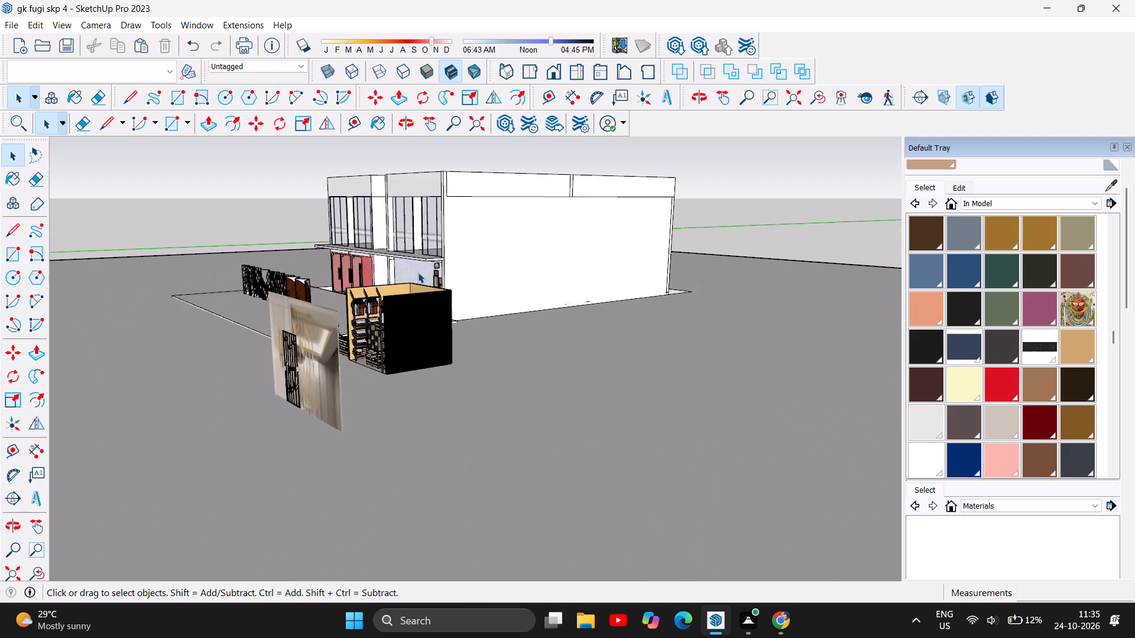
scroll(418, 272, up, 14)
scroll(444, 261, up, 8)
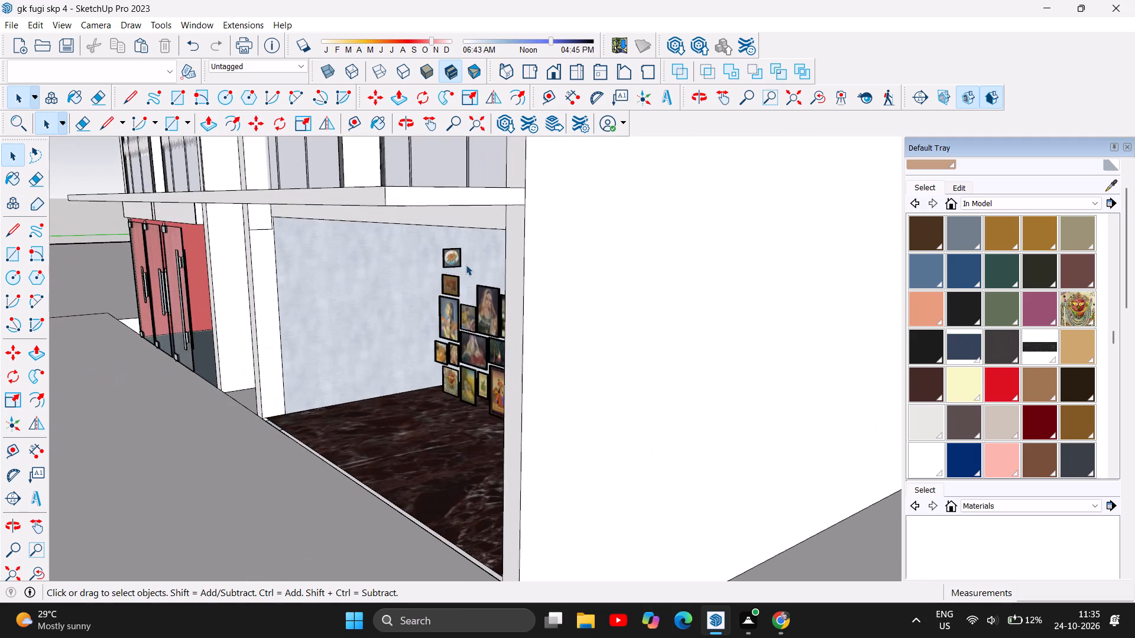
scroll(456, 265, up, 14)
scroll(462, 270, up, 7)
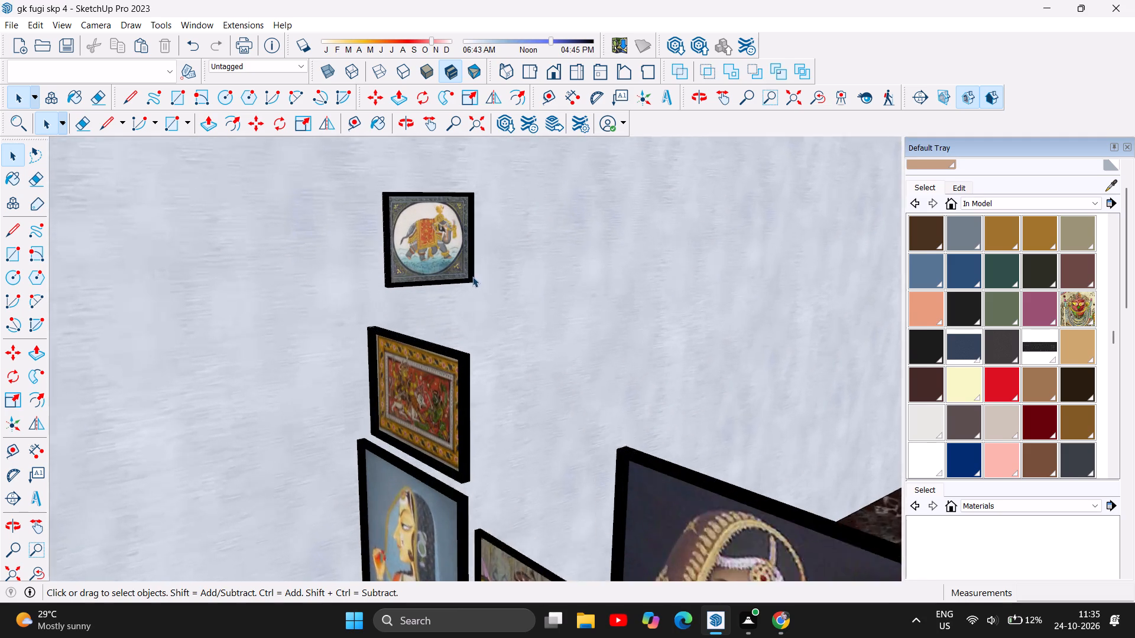
scroll(472, 276, up, 5)
scroll(482, 271, down, 3)
scroll(482, 272, up, 3)
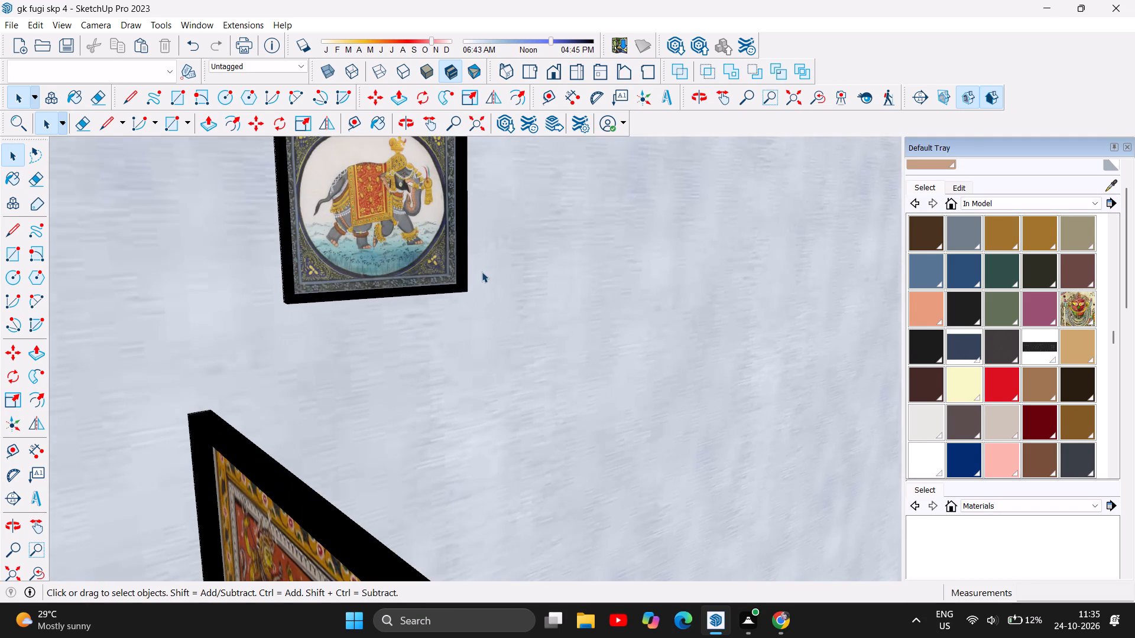
click(452, 289)
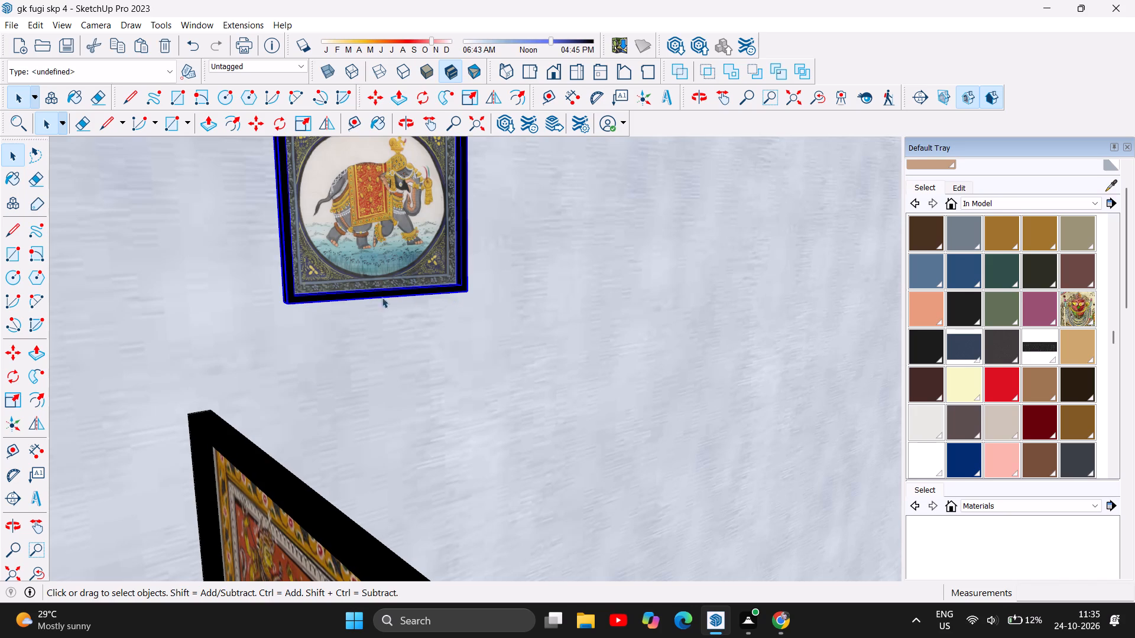
click(20, 403)
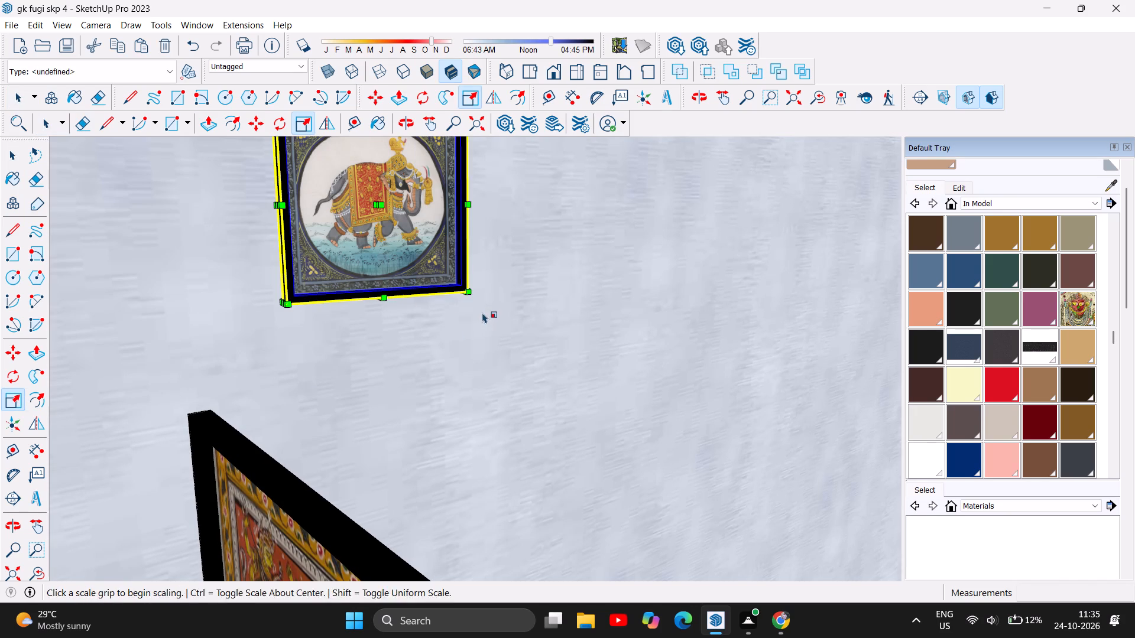
drag(468, 295, 595, 345)
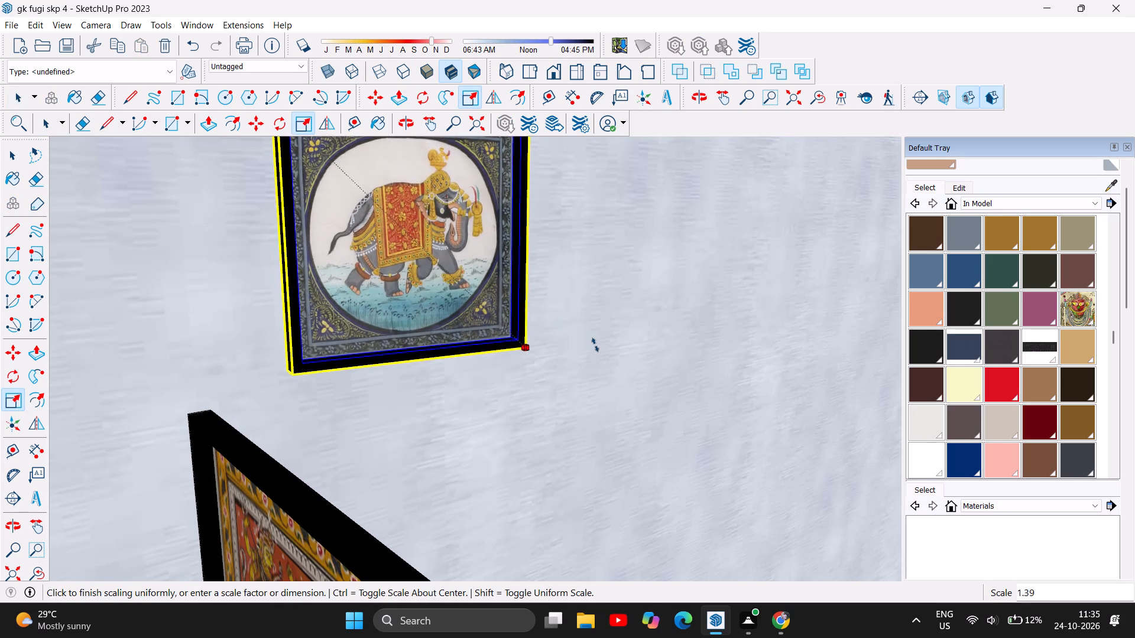
drag(595, 345, 601, 348)
scroll(184, 322, down, 3)
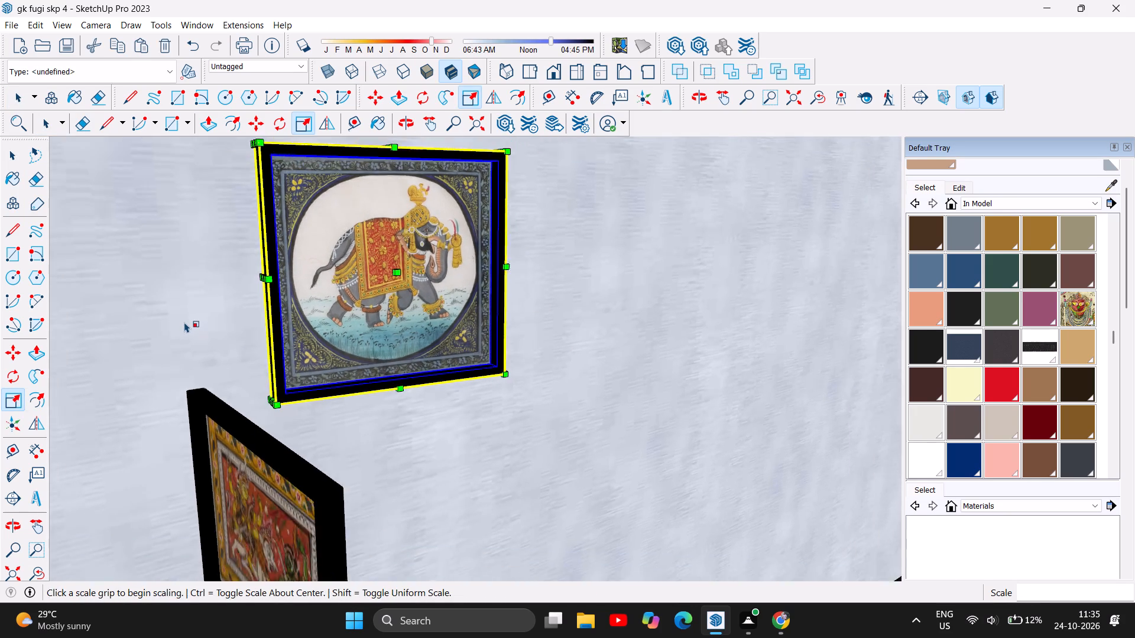
Rotate the small orange-bordered red painting about 95° around a vertical axis beside it, turning it parallel to the side wall near the elephant painting.
scroll(184, 322, down, 3)
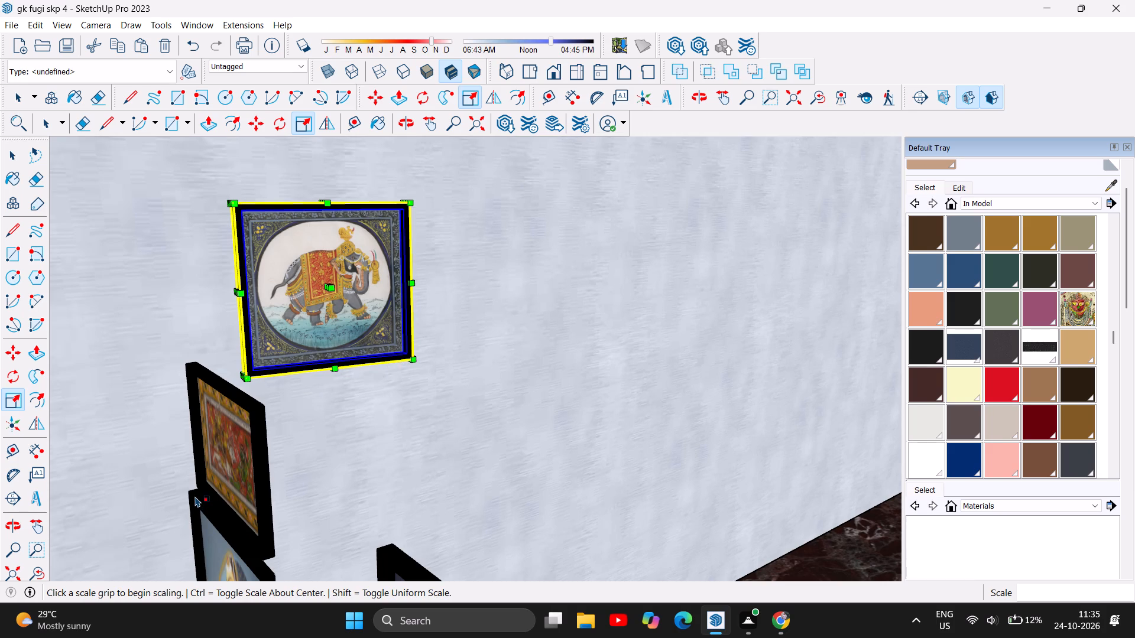
click(263, 523)
click(7, 160)
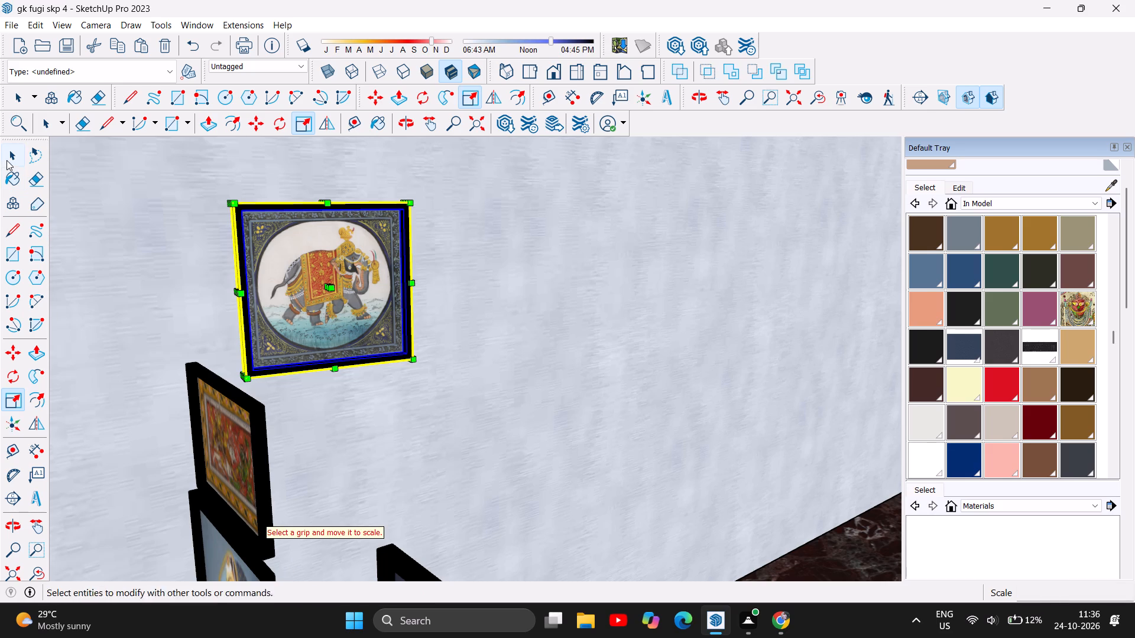
click(264, 499)
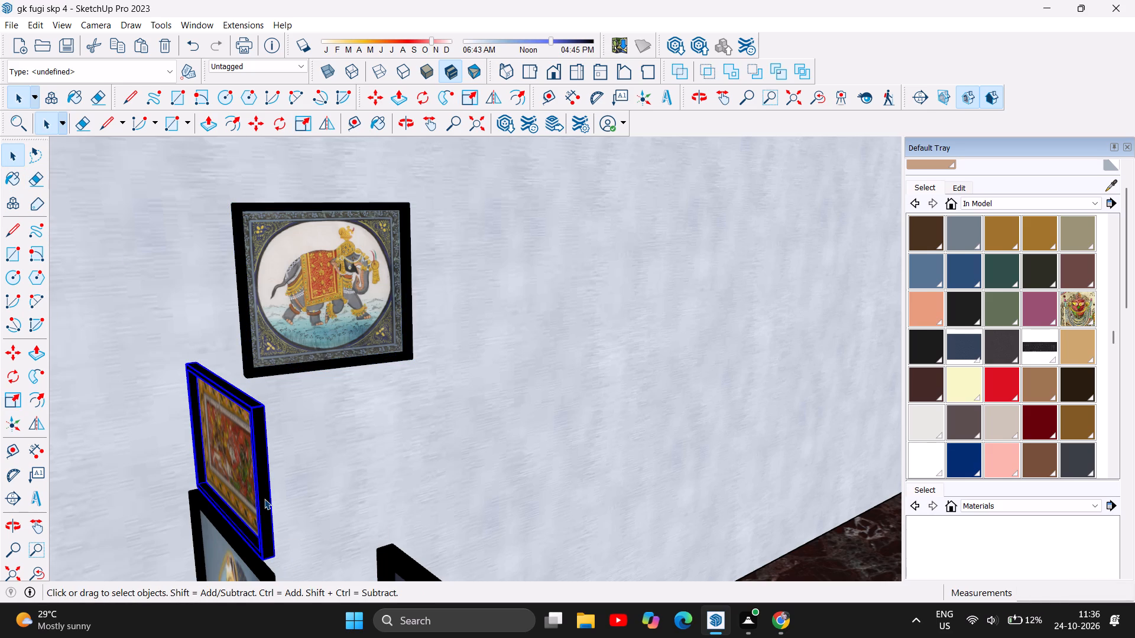
key(Up)
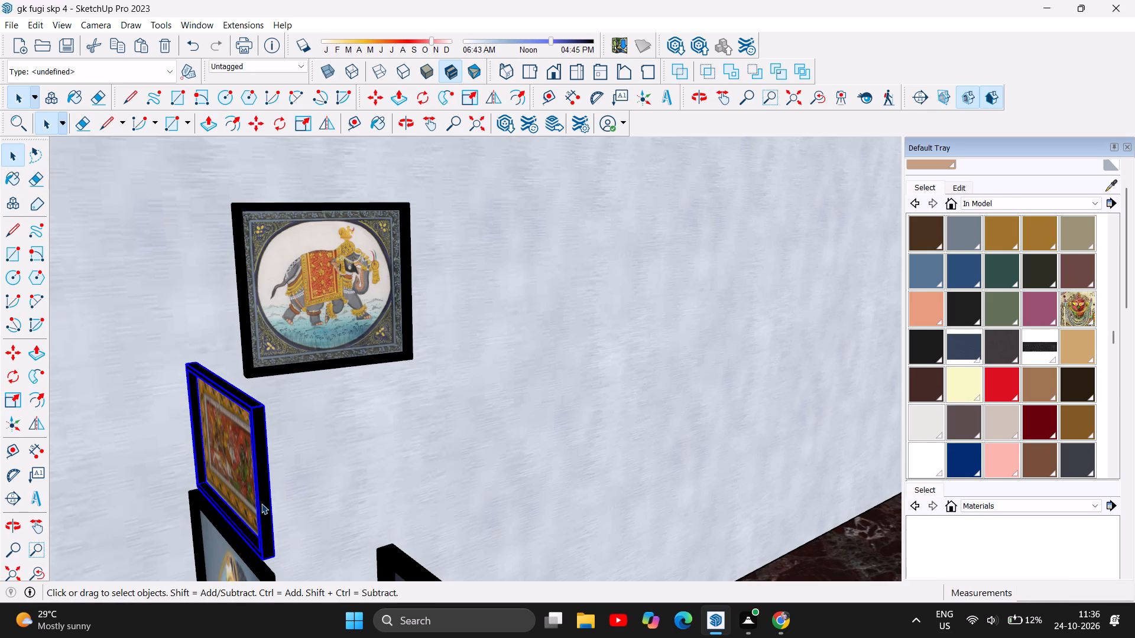
click(261, 503)
key(Up)
click(264, 516)
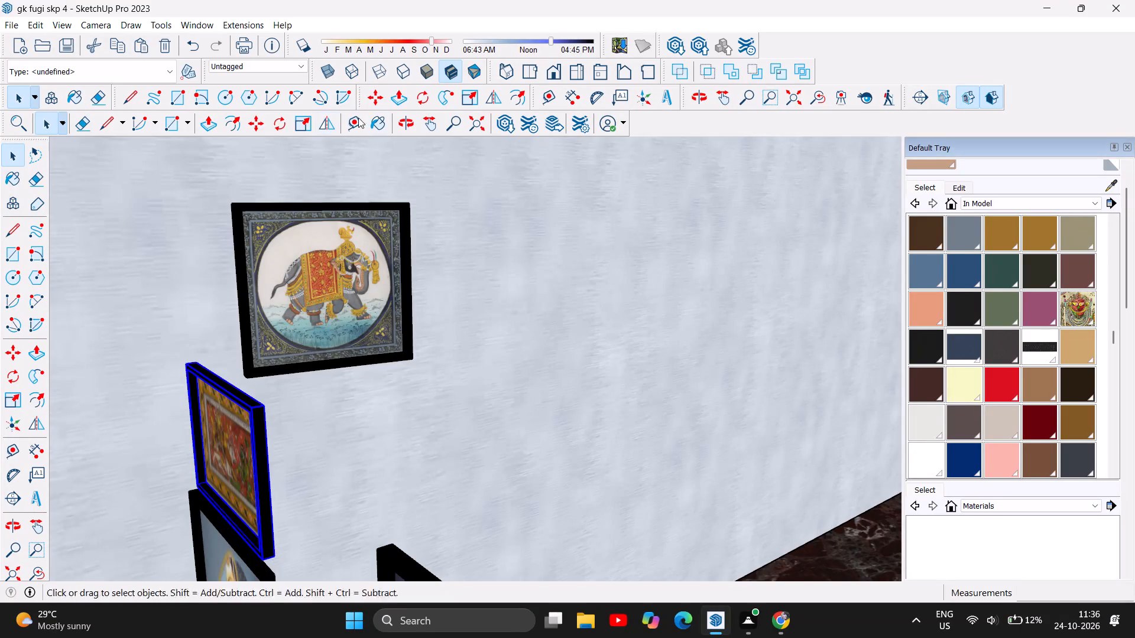
click(427, 99)
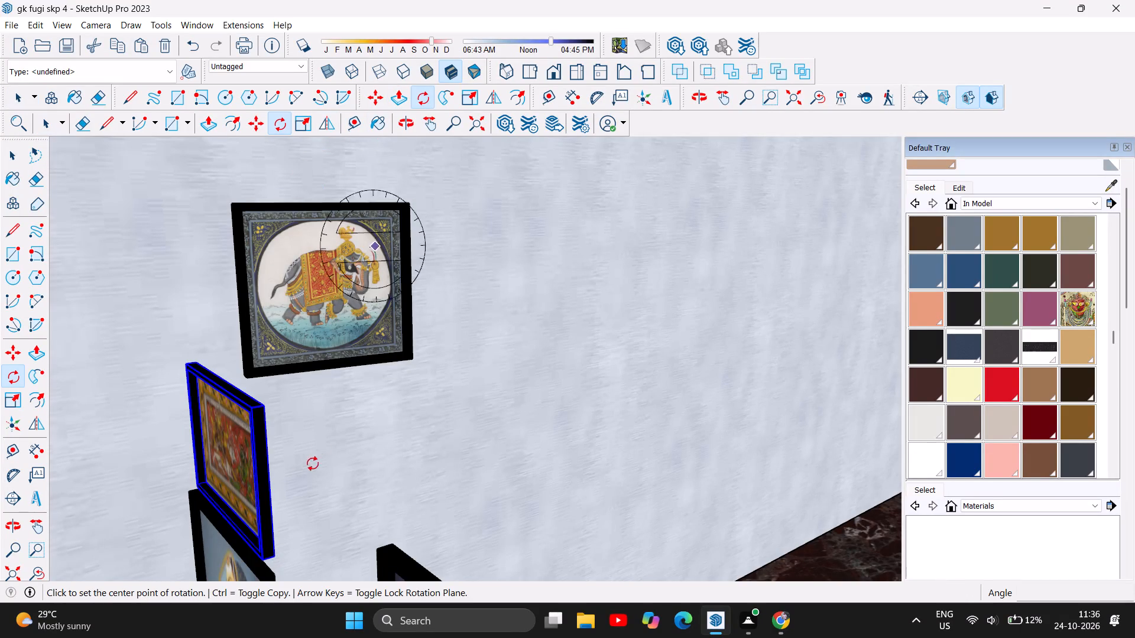
key(Up)
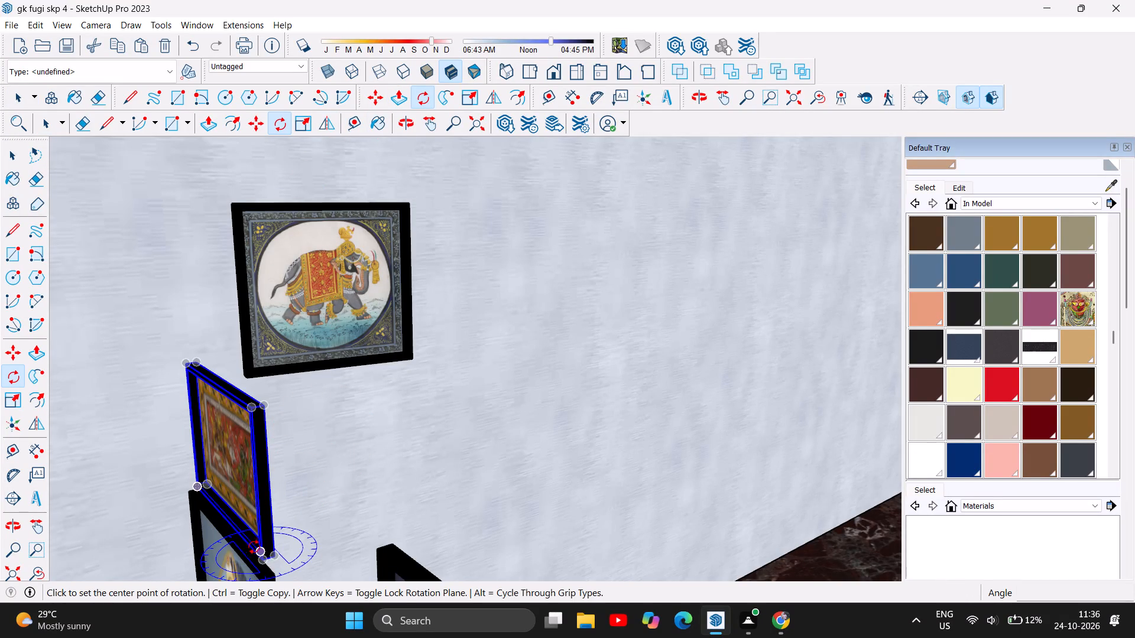
click(309, 486)
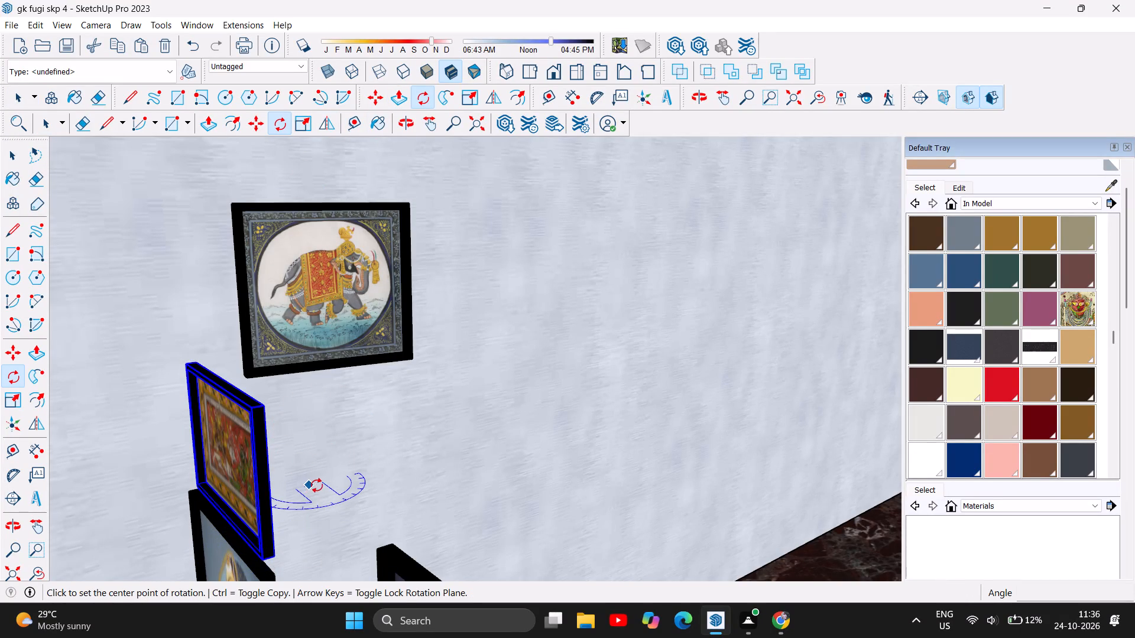
key(Up)
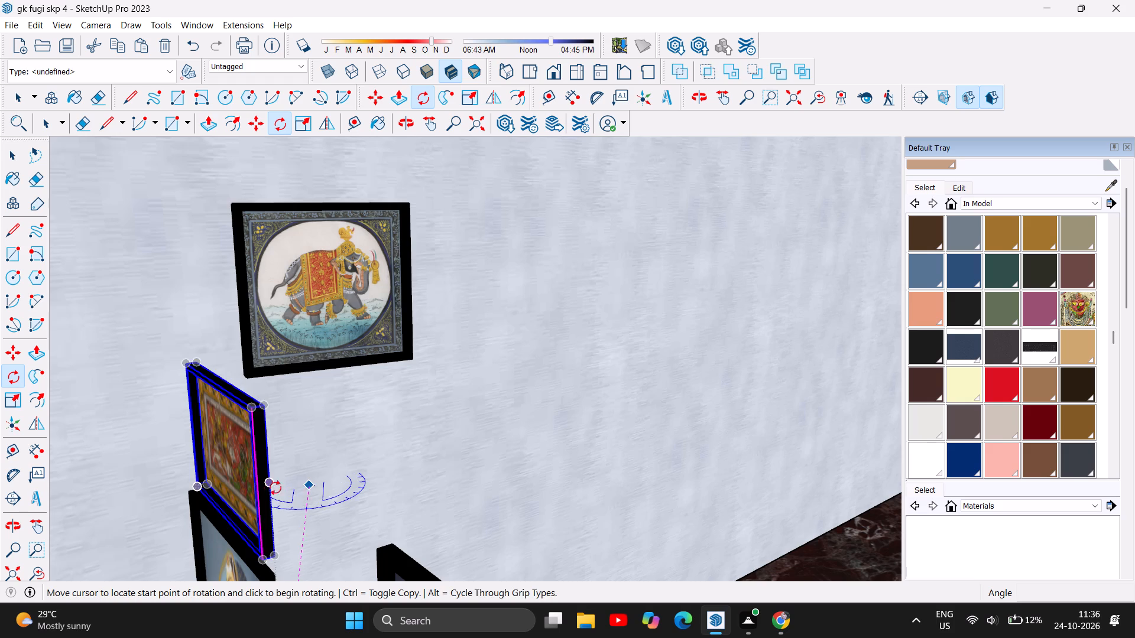
click(322, 457)
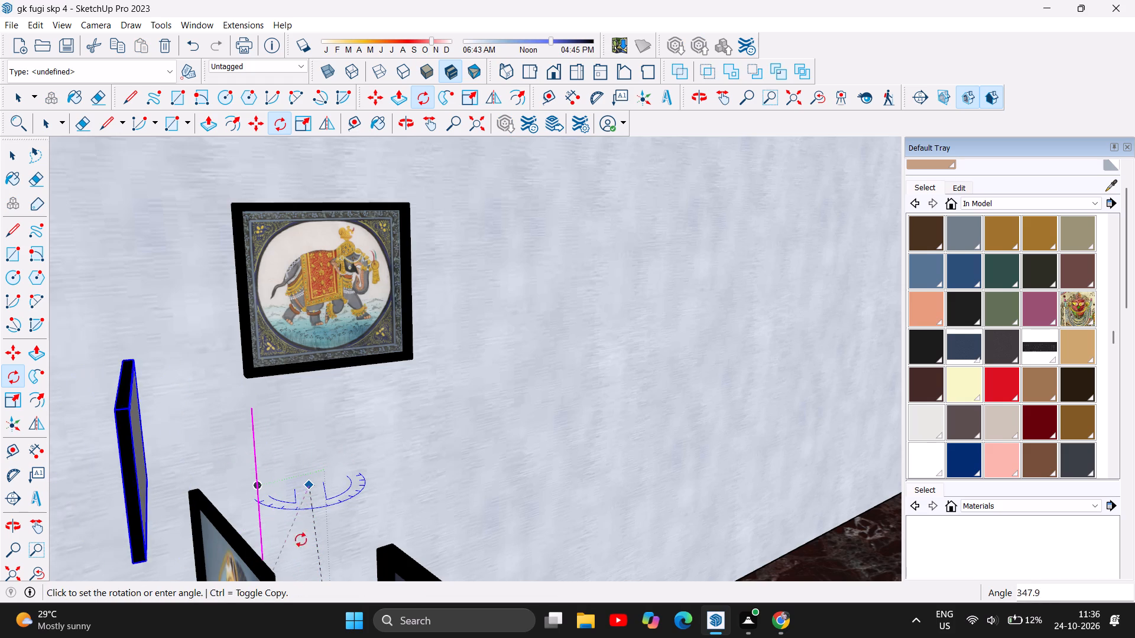
click(407, 472)
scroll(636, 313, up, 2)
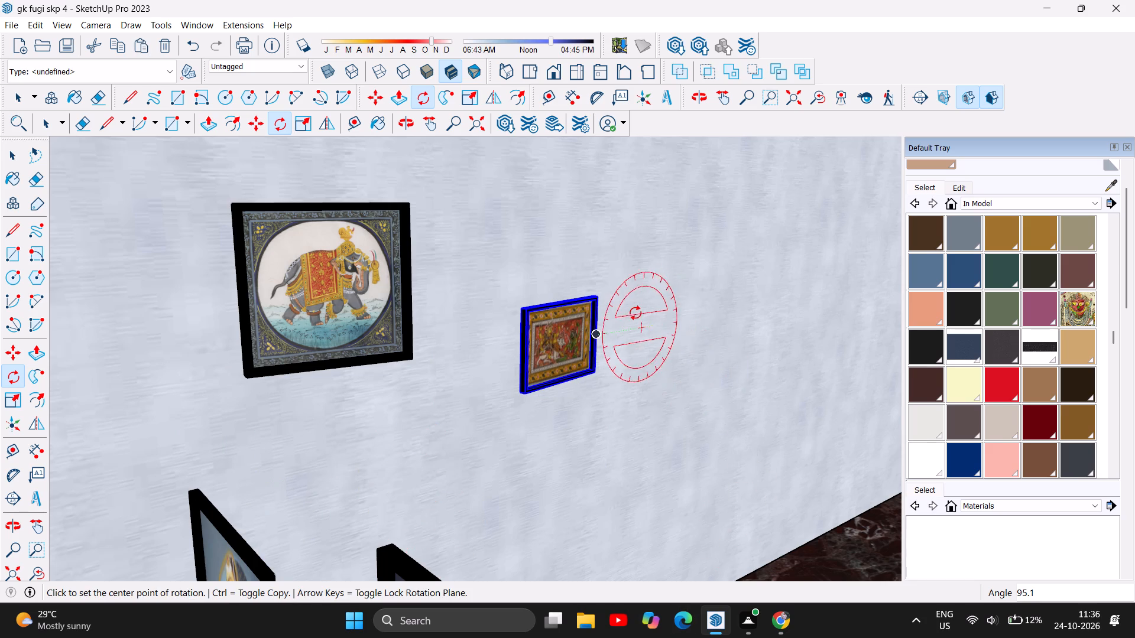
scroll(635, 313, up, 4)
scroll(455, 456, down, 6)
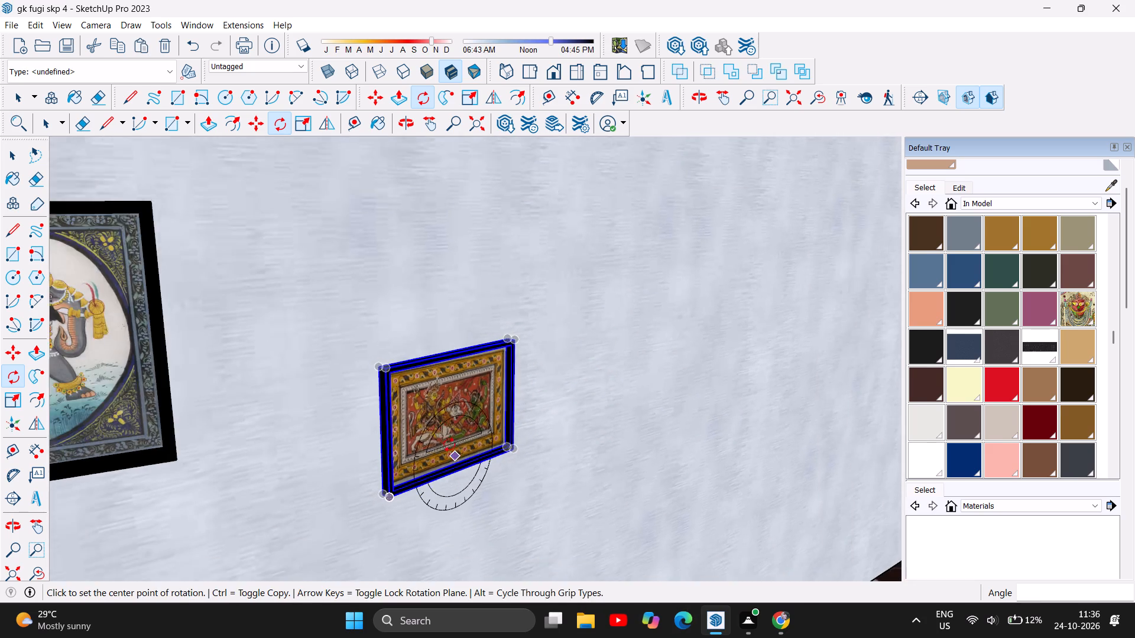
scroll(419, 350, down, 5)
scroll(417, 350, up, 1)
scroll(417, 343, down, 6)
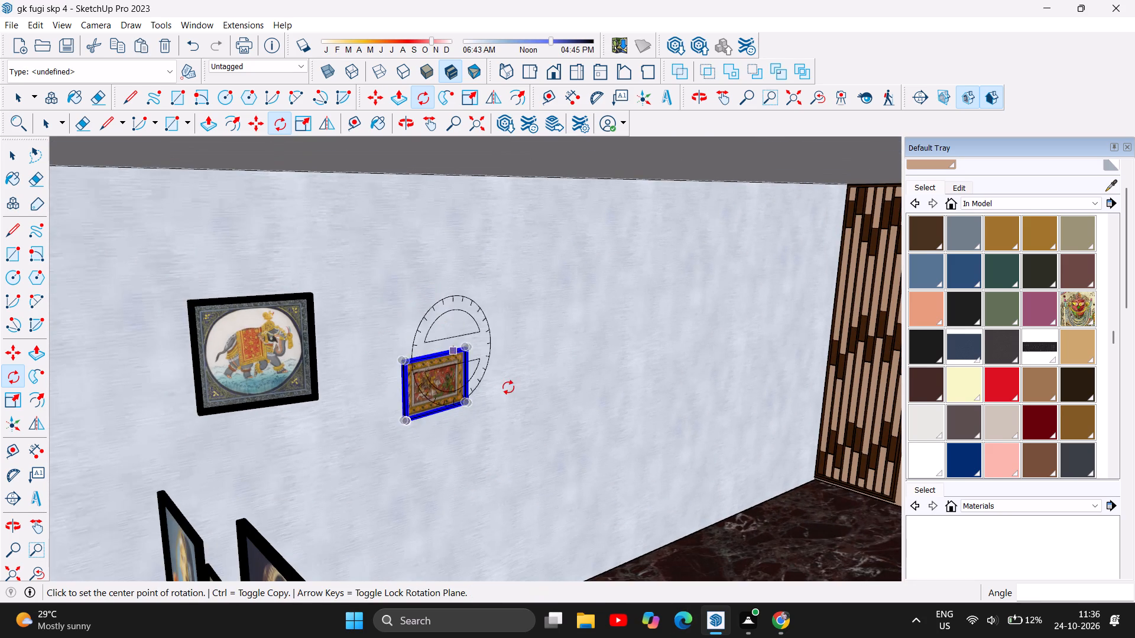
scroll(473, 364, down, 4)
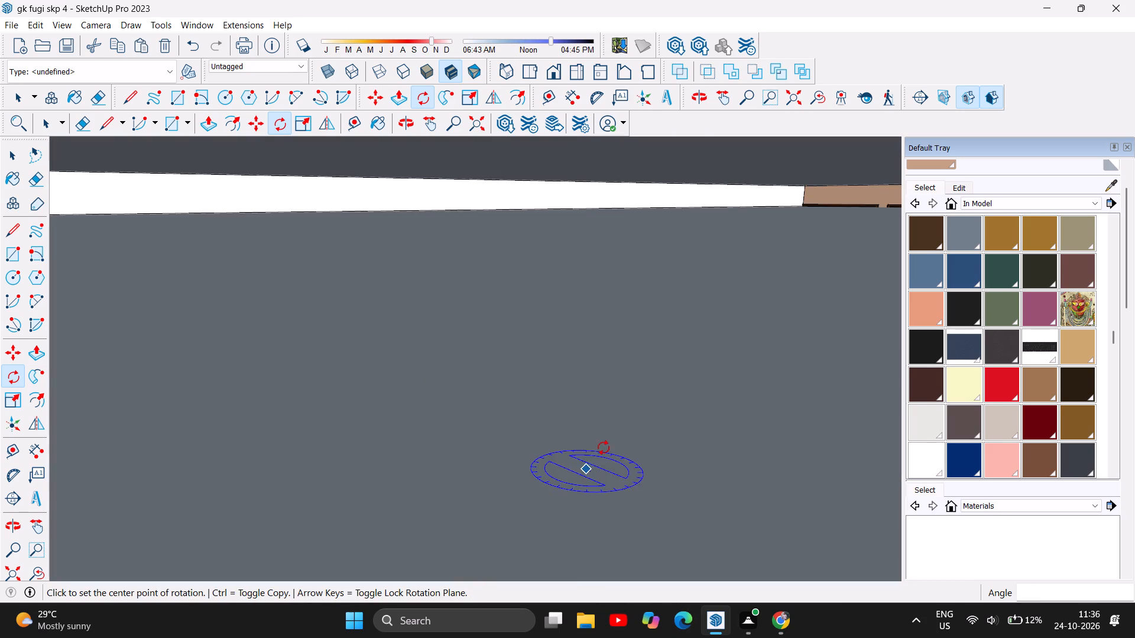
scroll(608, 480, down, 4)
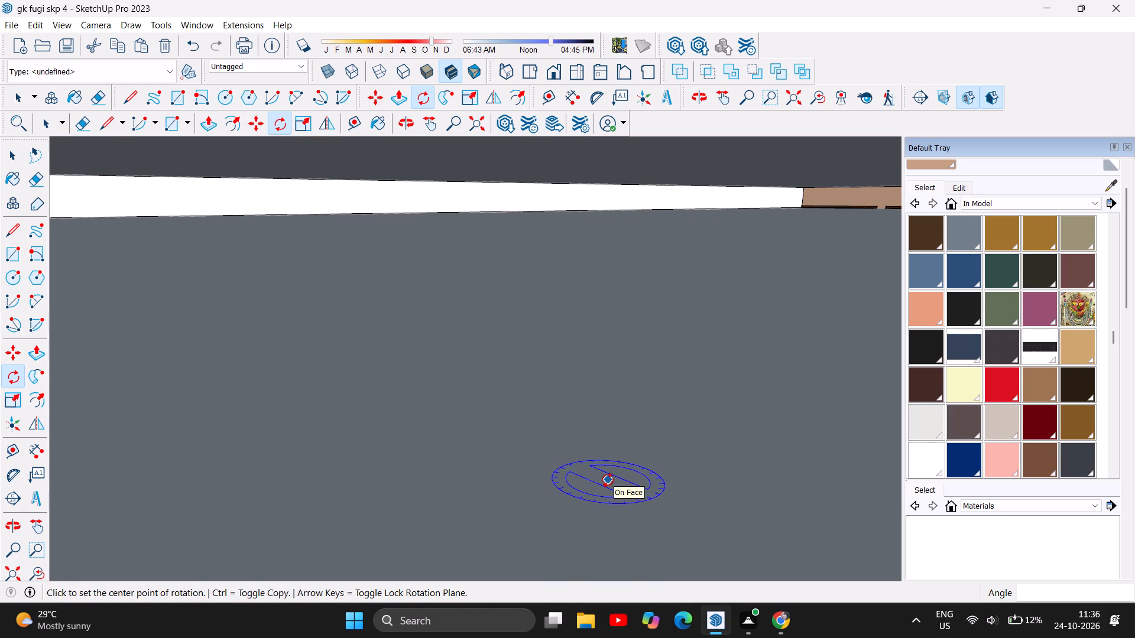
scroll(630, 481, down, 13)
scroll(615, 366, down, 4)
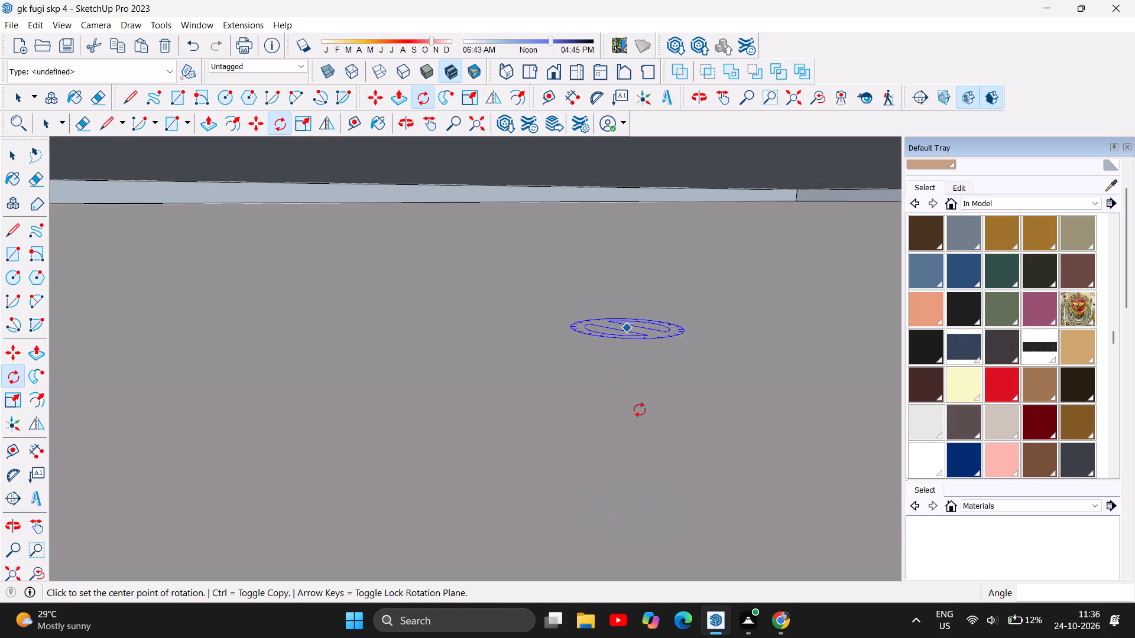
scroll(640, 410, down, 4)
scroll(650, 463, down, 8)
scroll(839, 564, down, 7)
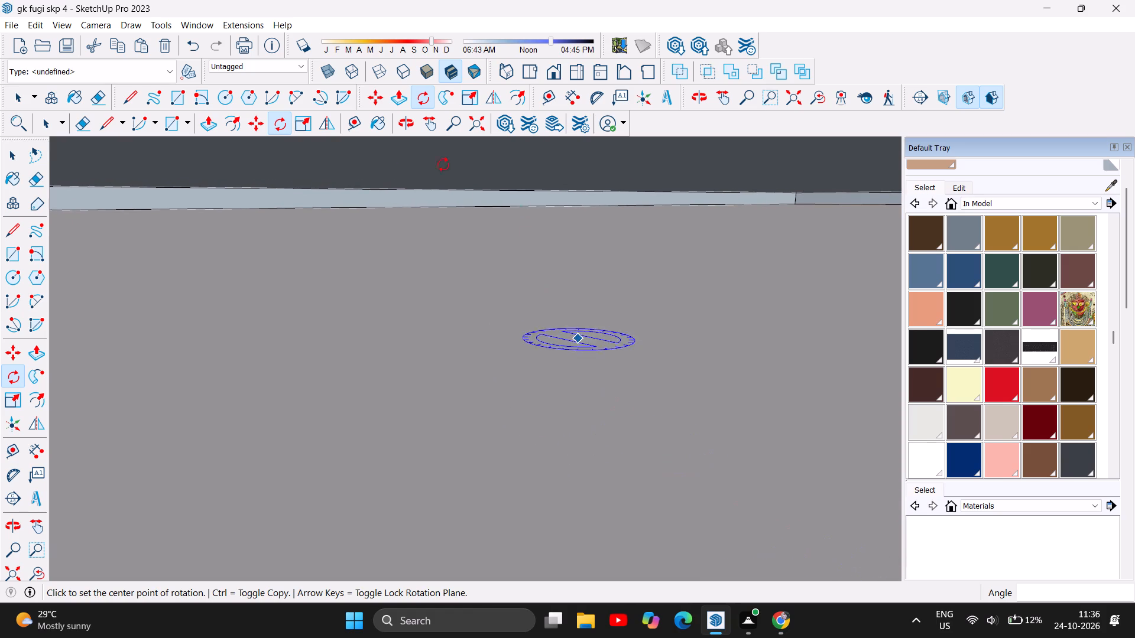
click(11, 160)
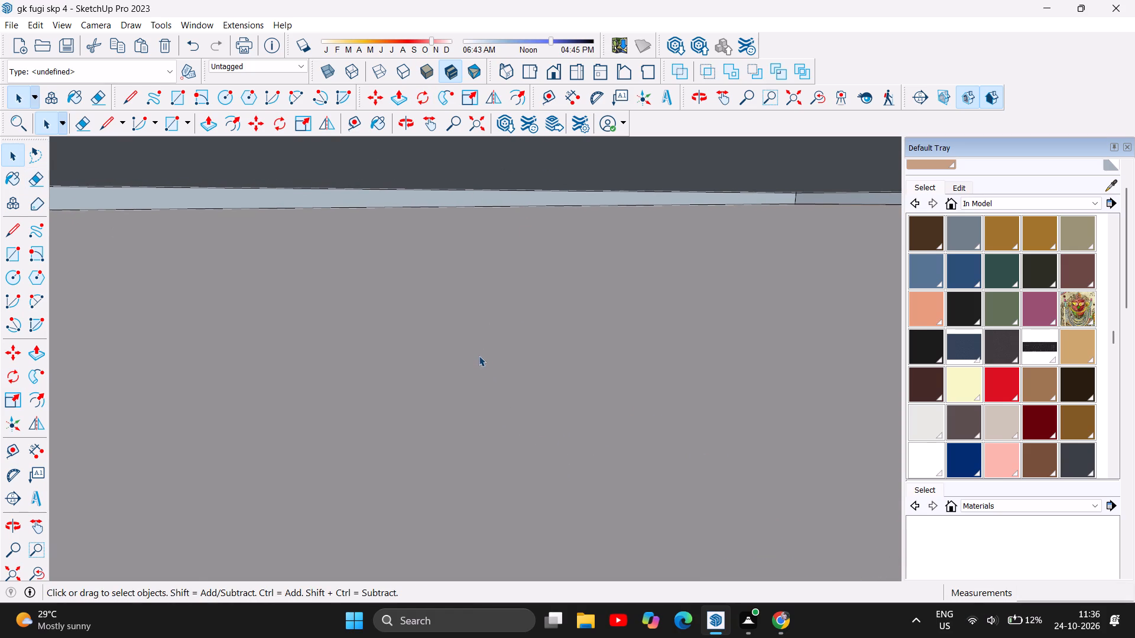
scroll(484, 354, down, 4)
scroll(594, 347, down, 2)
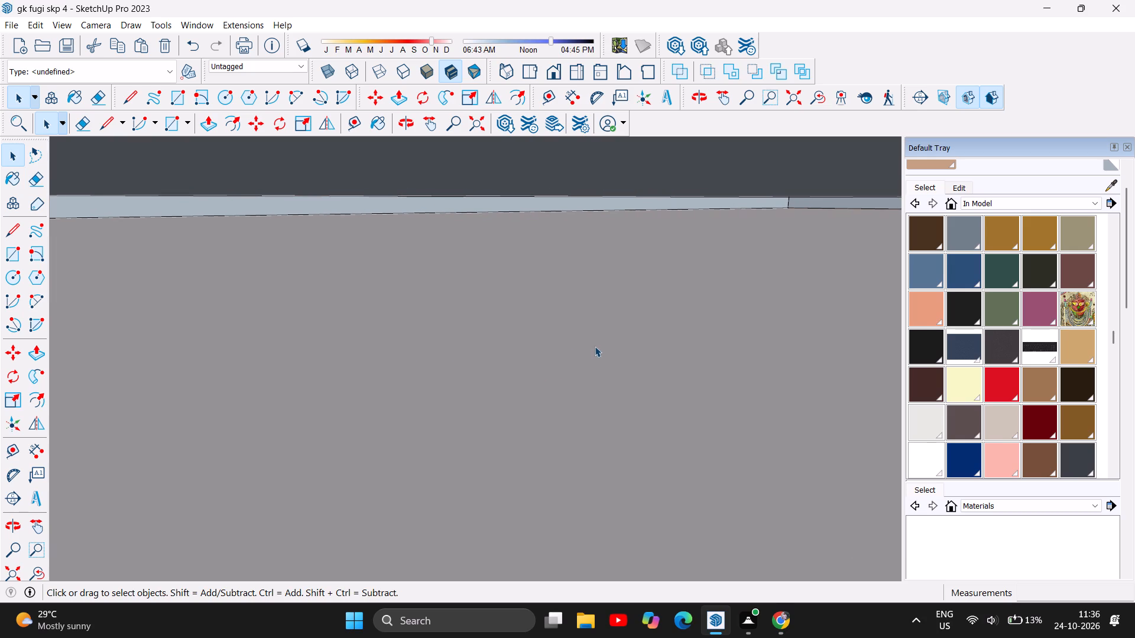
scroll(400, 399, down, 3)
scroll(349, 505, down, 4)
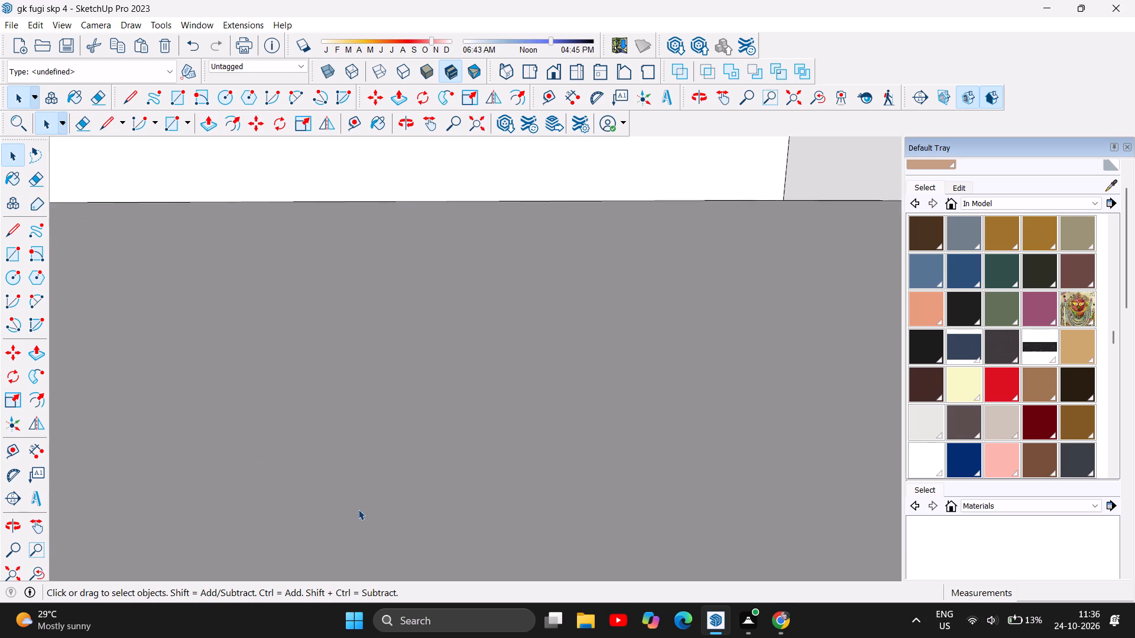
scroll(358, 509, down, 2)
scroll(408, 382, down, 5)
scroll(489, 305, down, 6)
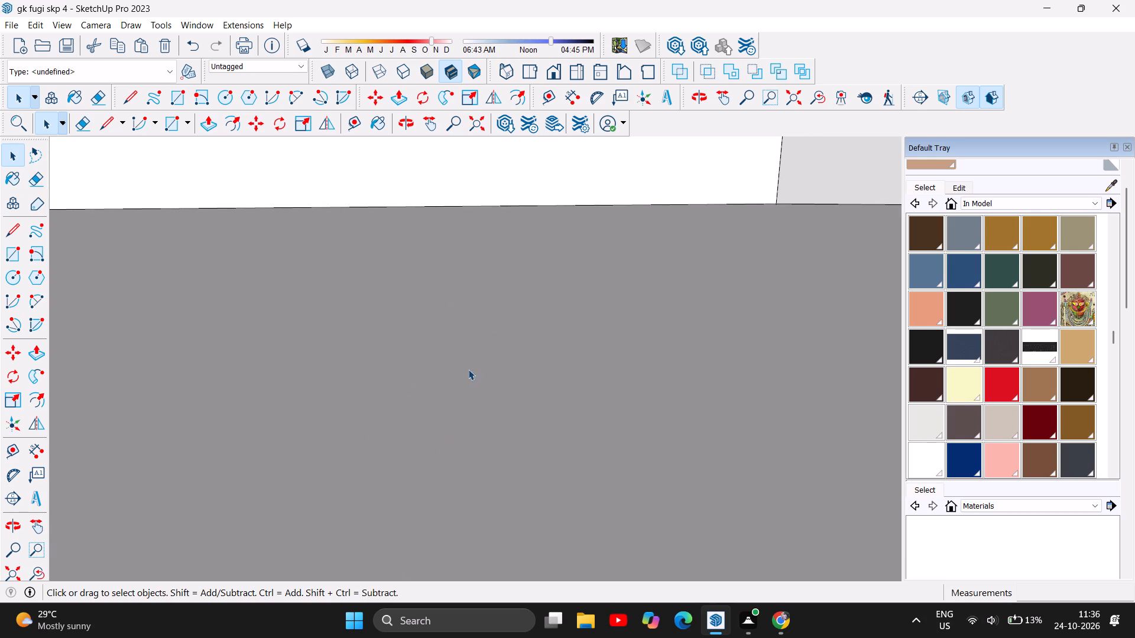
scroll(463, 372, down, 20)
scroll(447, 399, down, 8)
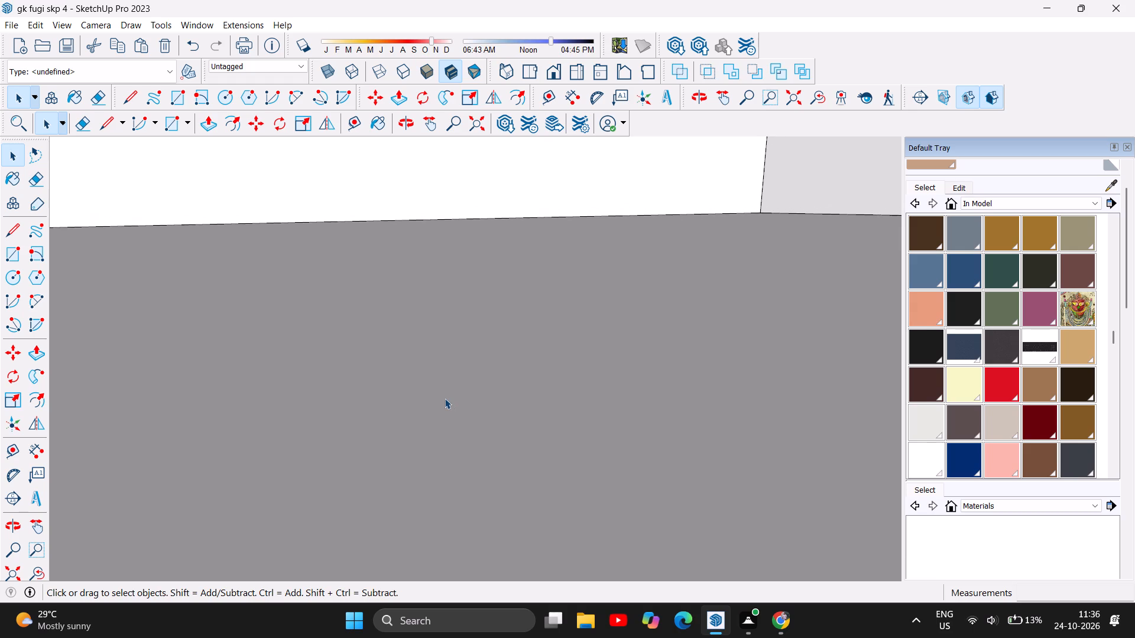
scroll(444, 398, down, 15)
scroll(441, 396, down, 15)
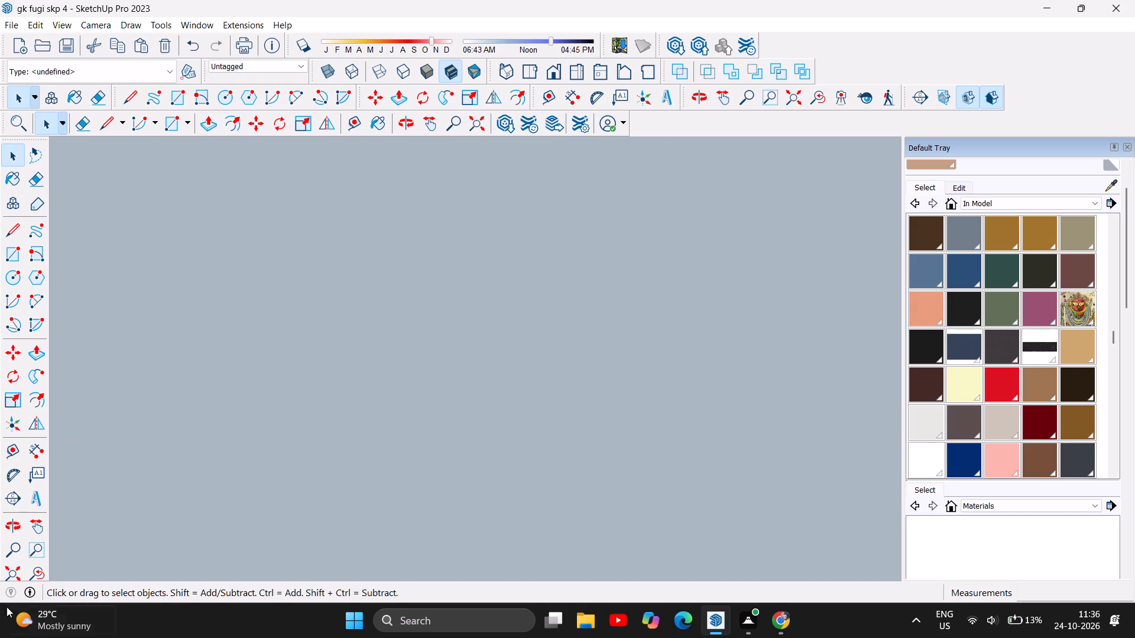
Fit the whole model in view and return to the shop's interior to examine the two wall paintings and the remaining set.
click(15, 572)
scroll(390, 467, down, 4)
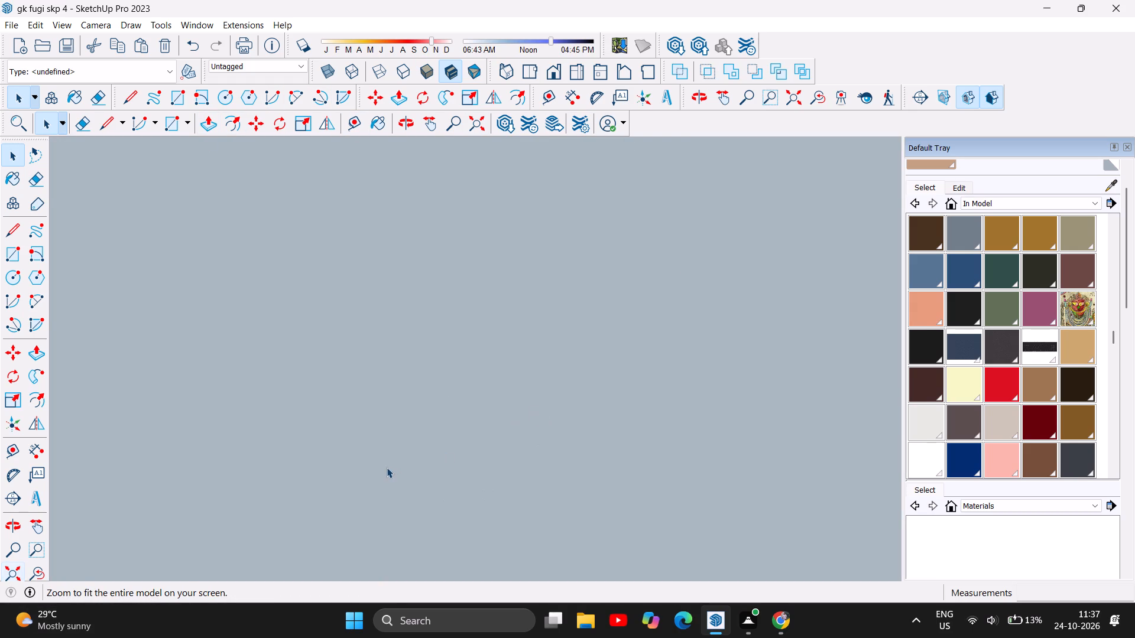
scroll(387, 467, down, 2)
scroll(390, 267, up, 15)
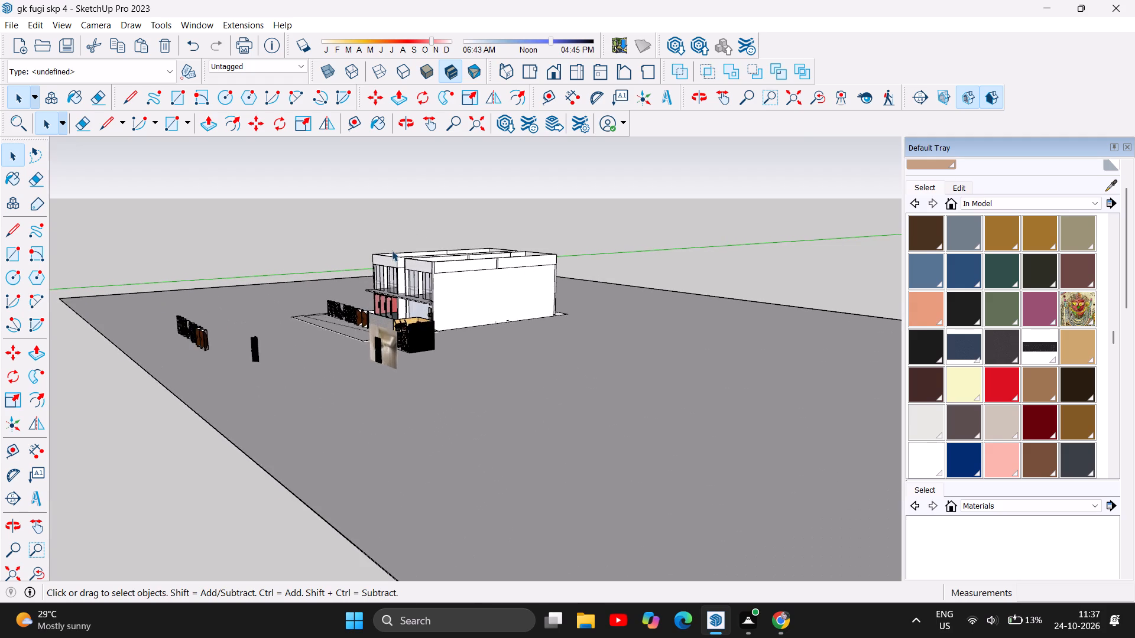
scroll(388, 292, up, 9)
scroll(439, 325, up, 16)
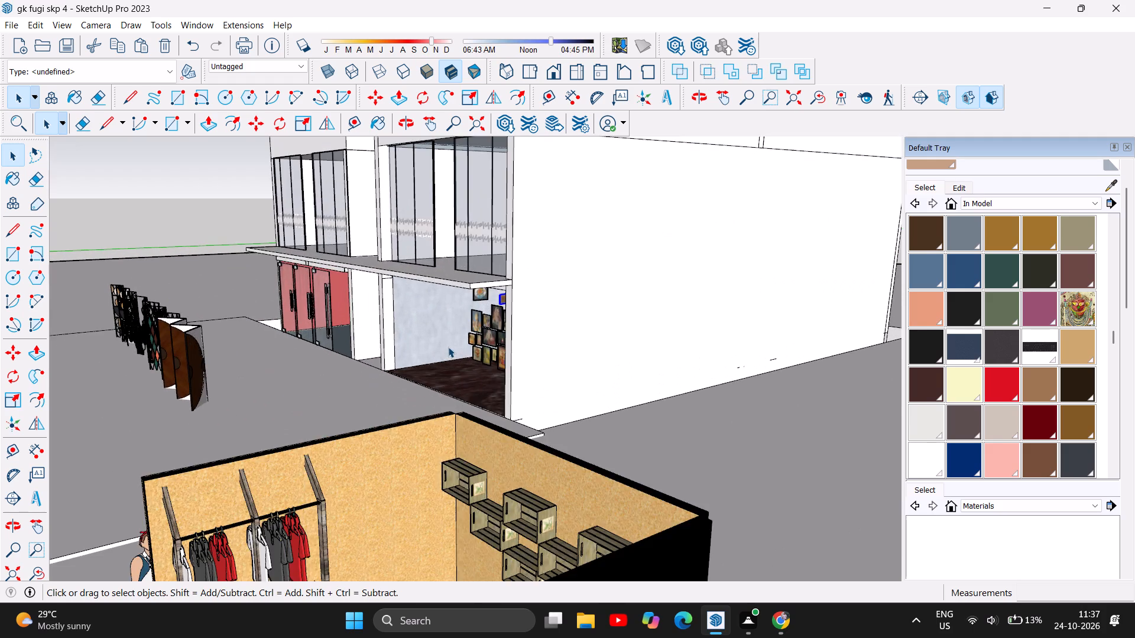
scroll(448, 347, up, 7)
scroll(525, 266, up, 8)
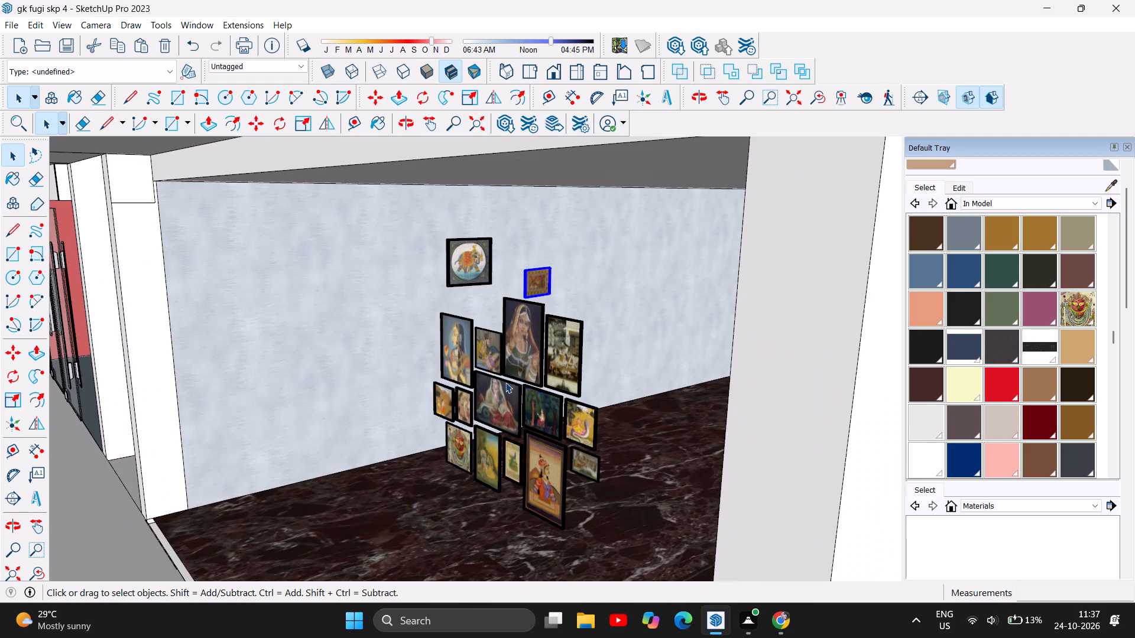
click(505, 382)
scroll(504, 412, up, 6)
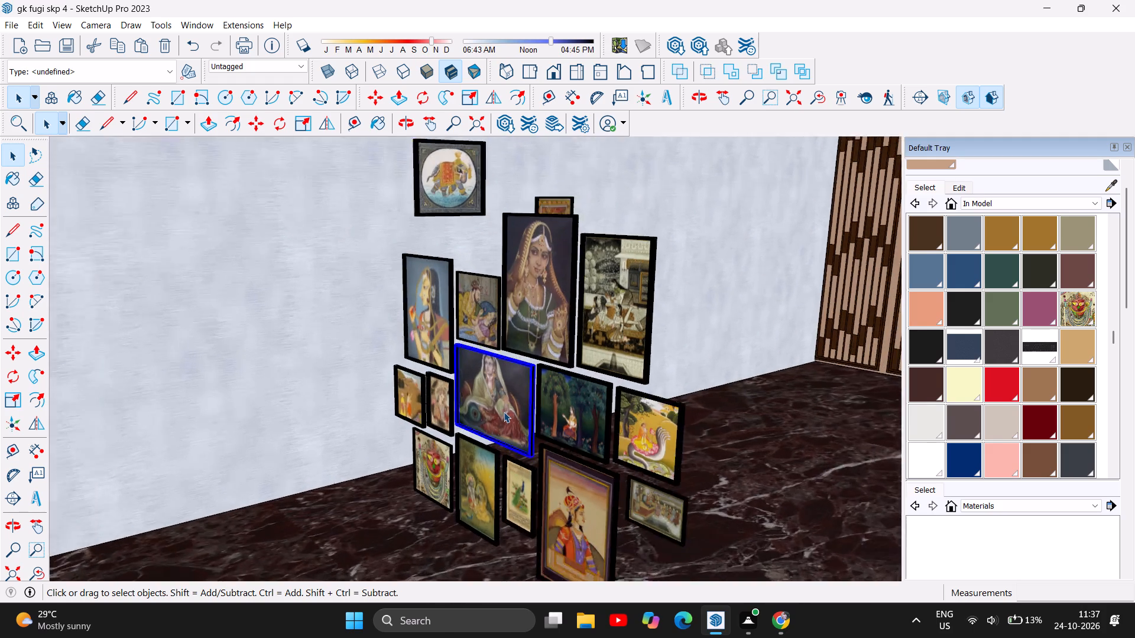
scroll(504, 412, up, 2)
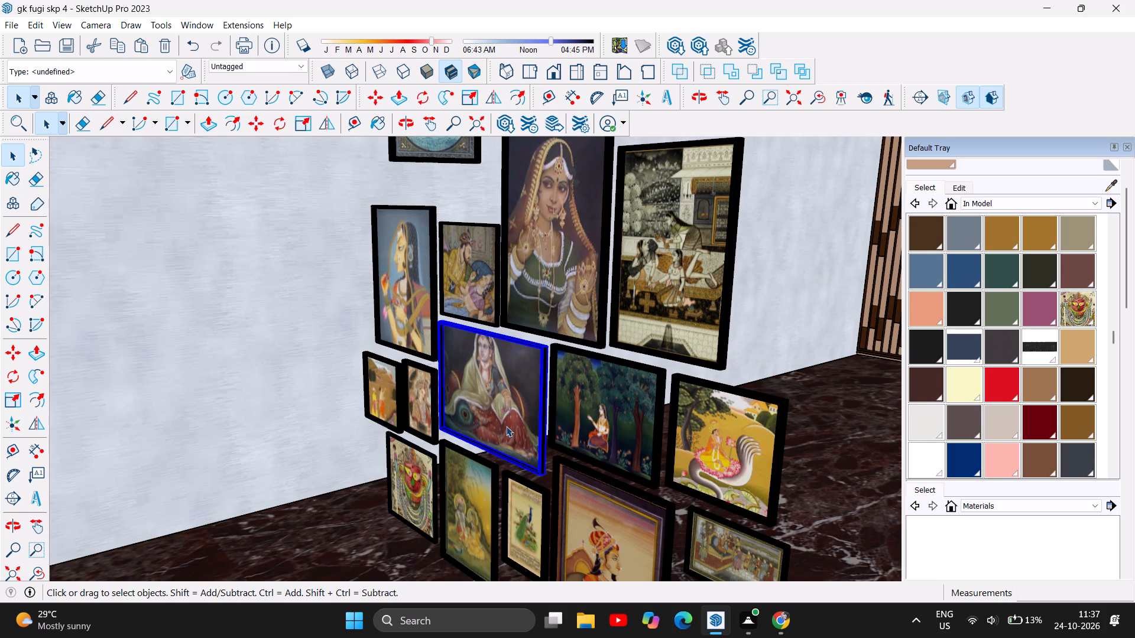
scroll(500, 438, down, 4)
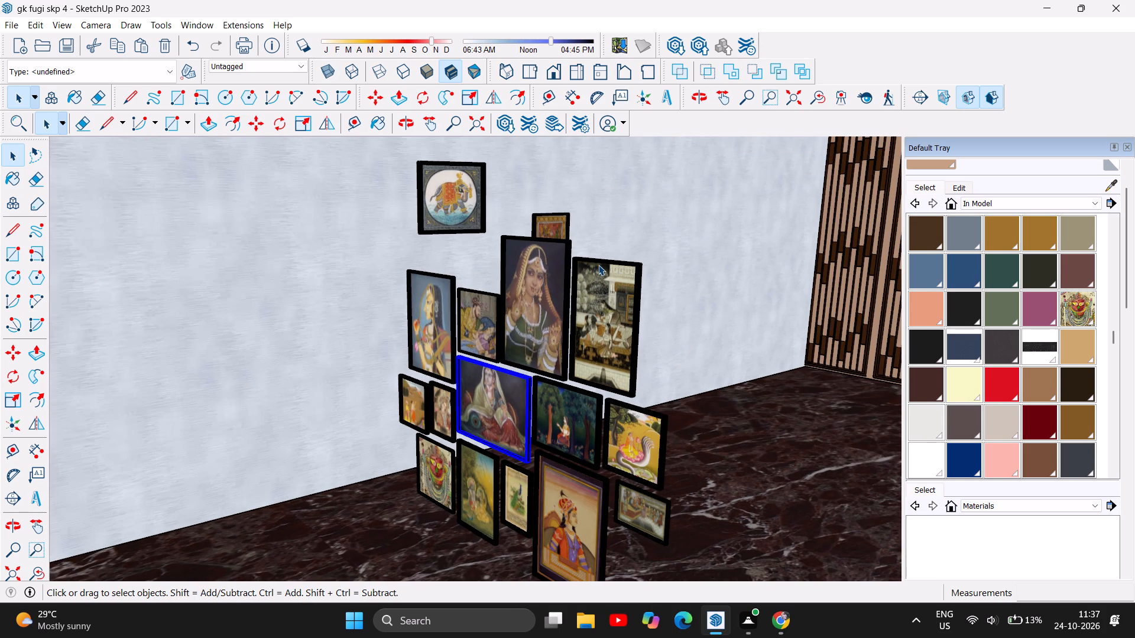
scroll(508, 223, up, 1)
scroll(471, 468, down, 4)
scroll(509, 246, up, 2)
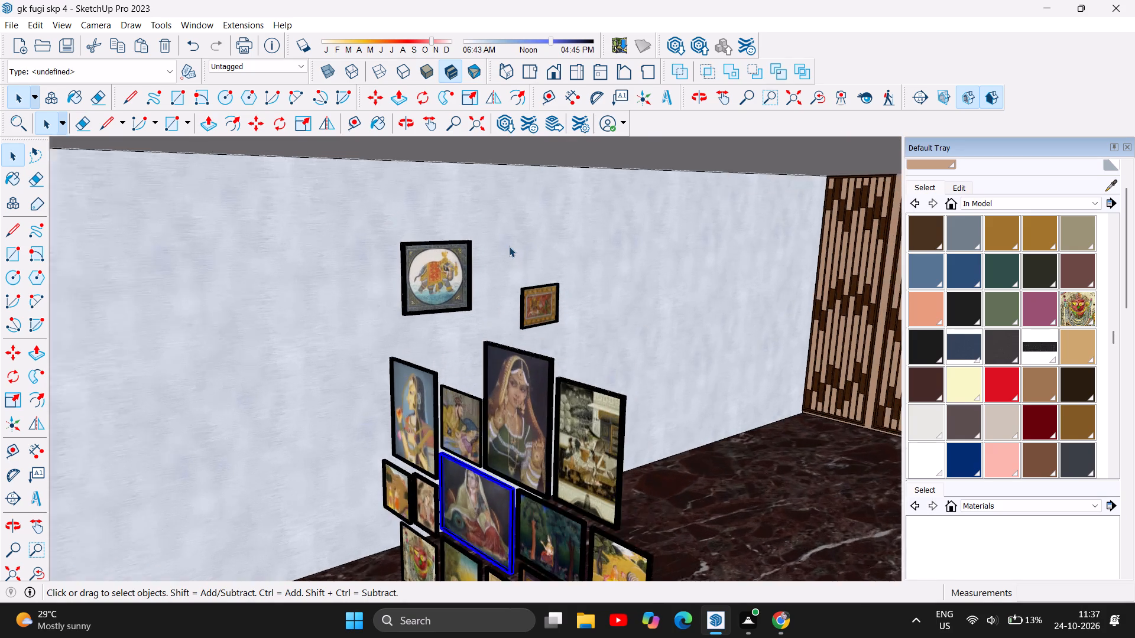
scroll(509, 246, up, 9)
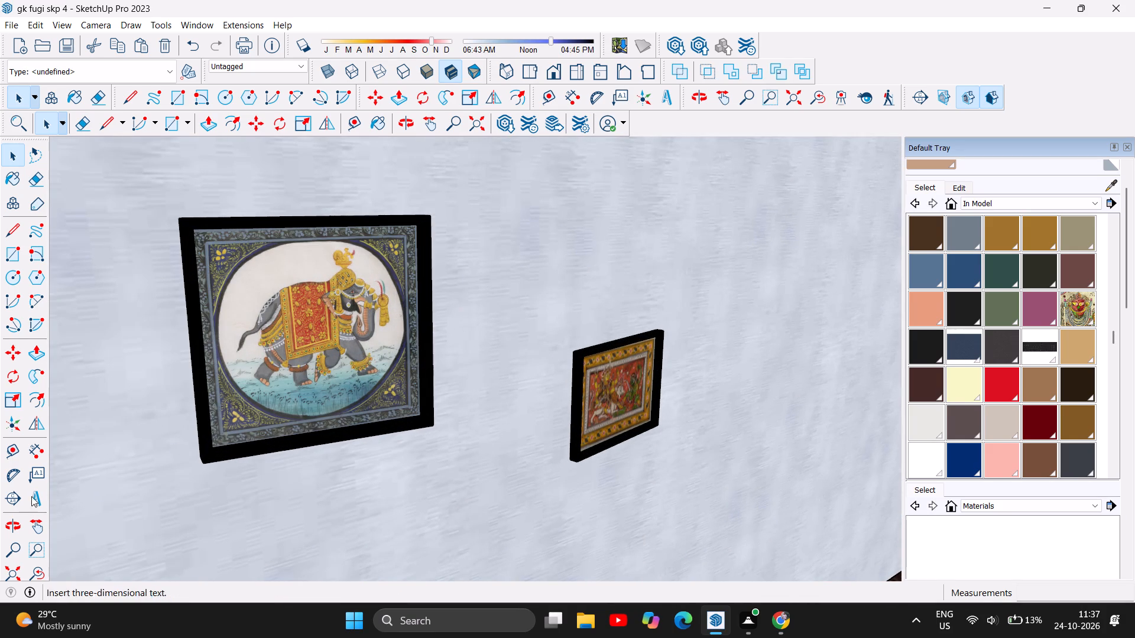
Measure the width of the framed elephant painting along its lower edge with a trial dimension.
click(32, 448)
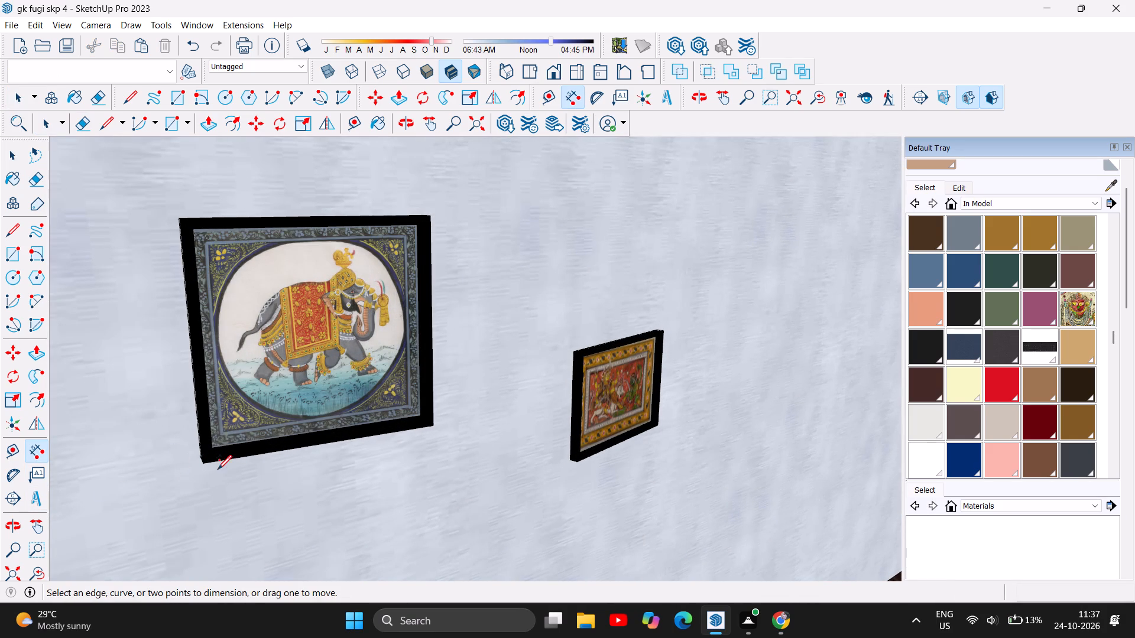
click(201, 463)
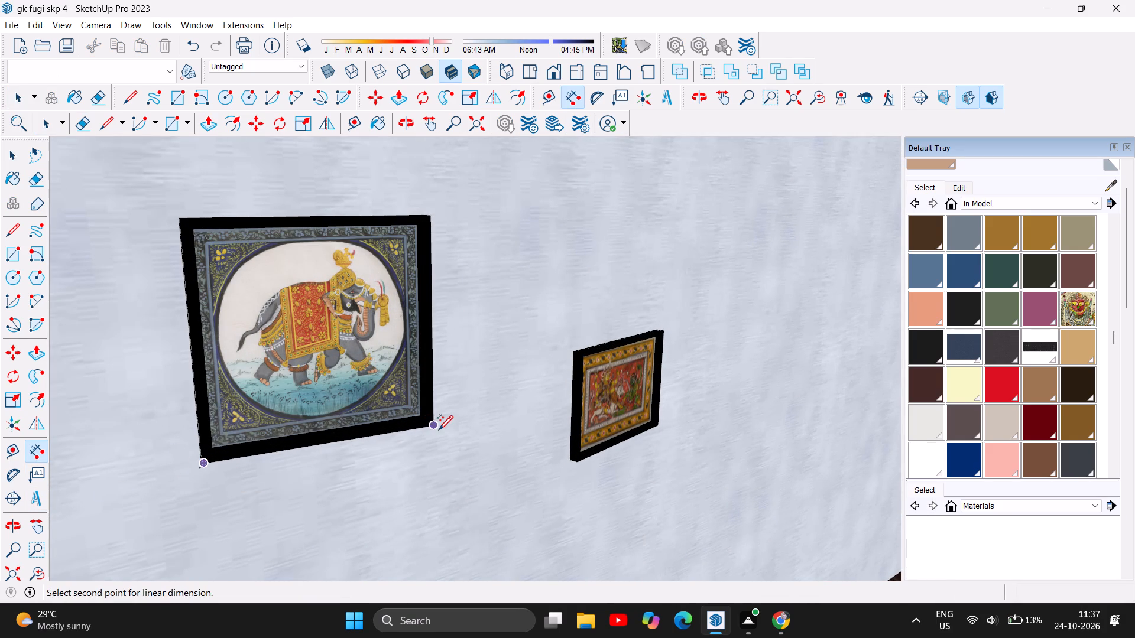
click(432, 423)
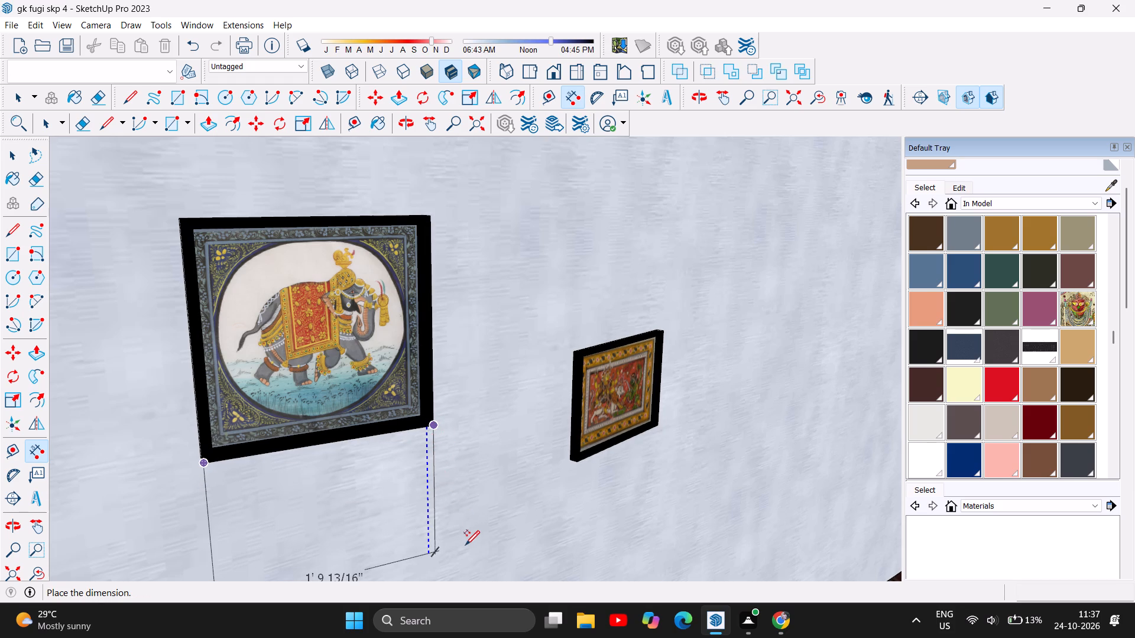
scroll(458, 525, down, 1)
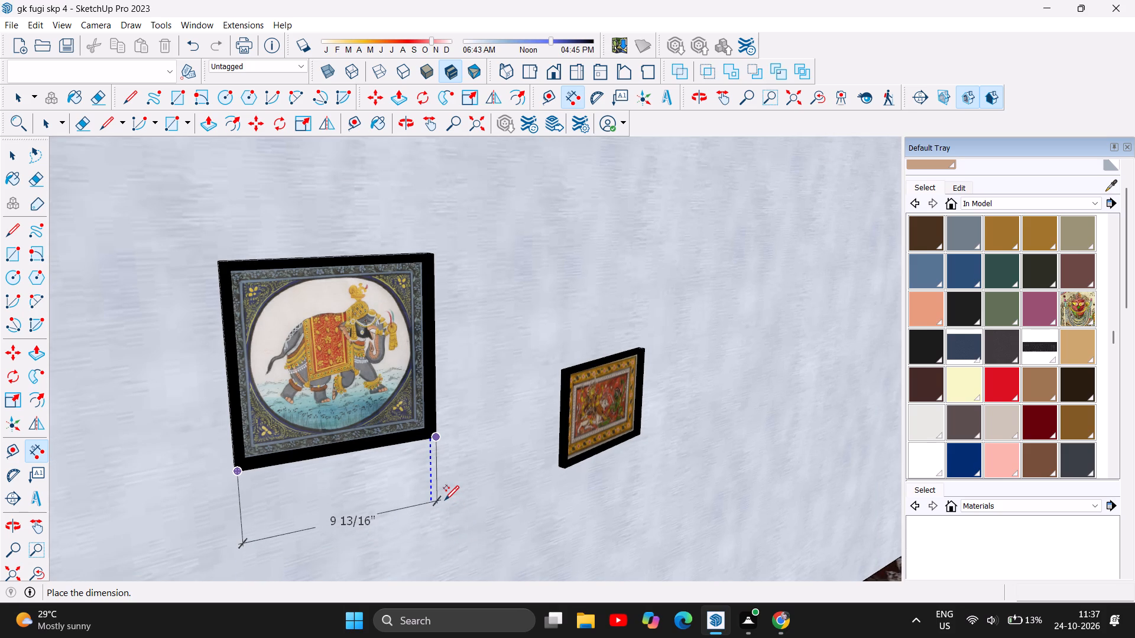
key(Escape)
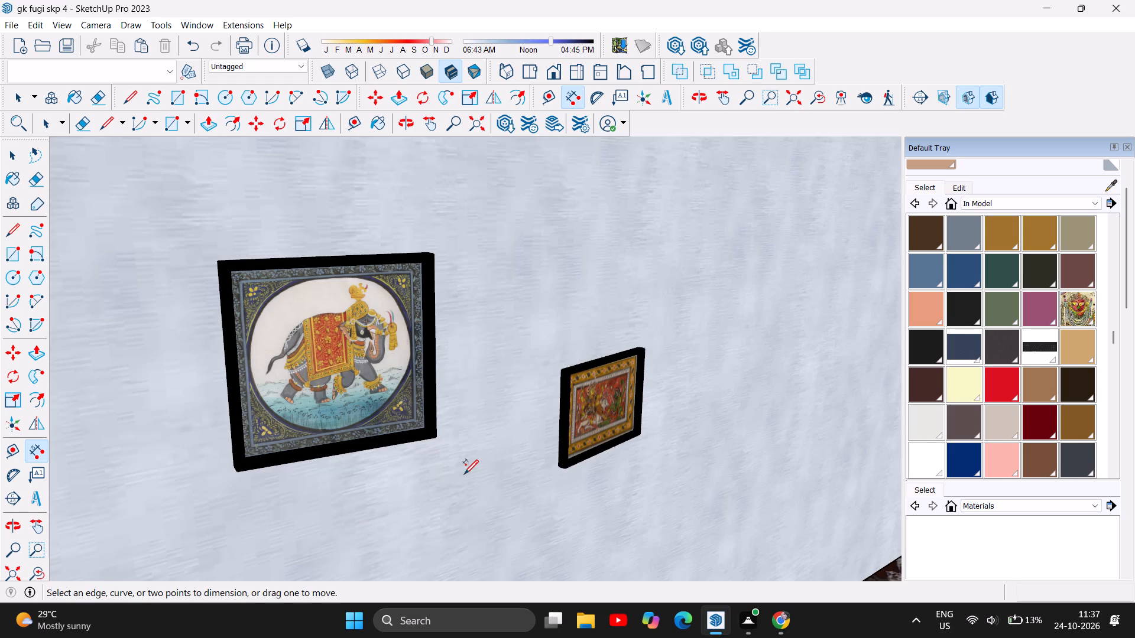
Fit the whole model in view and return to the shop's interior to examine the side wall and the remaining paintings.
scroll(356, 444, down, 4)
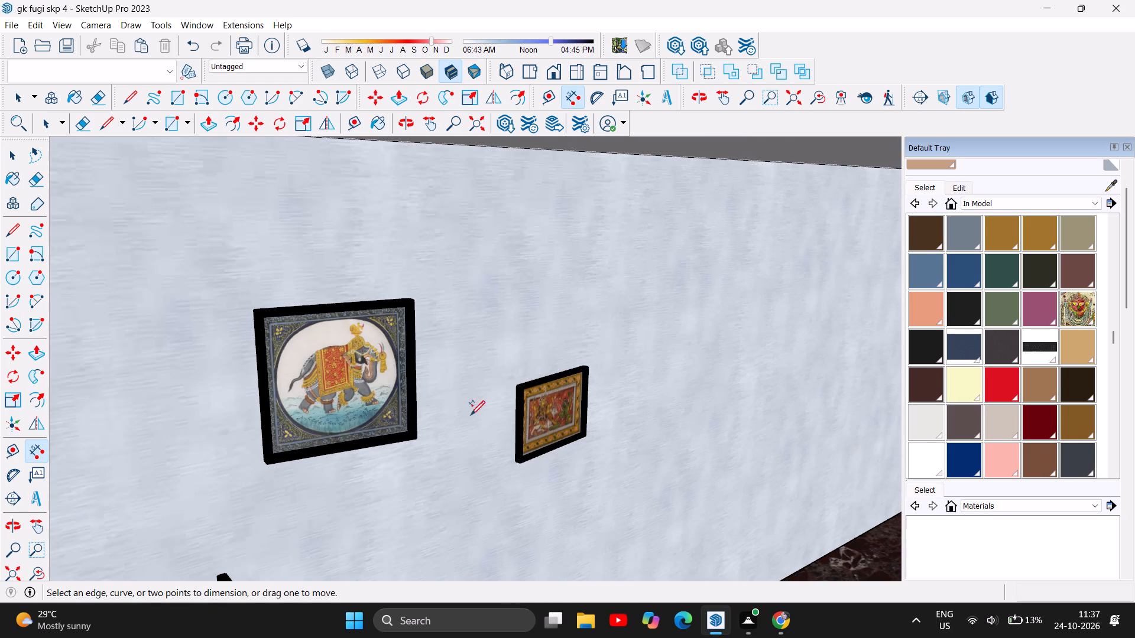
scroll(318, 282, down, 4)
scroll(329, 278, up, 1)
scroll(322, 274, down, 3)
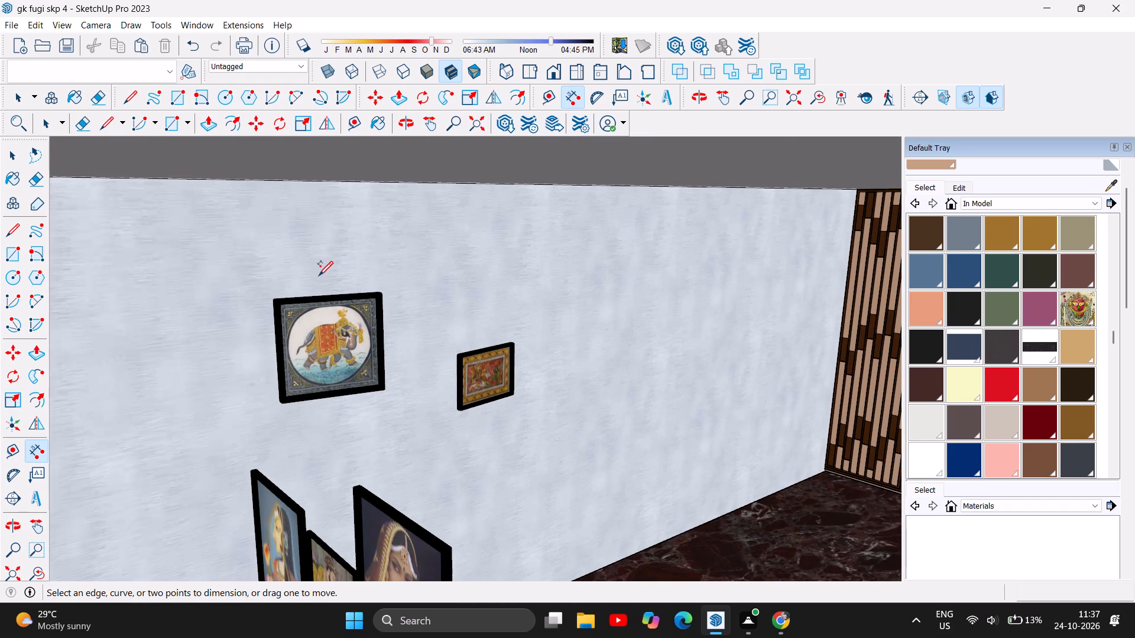
scroll(287, 268, down, 8)
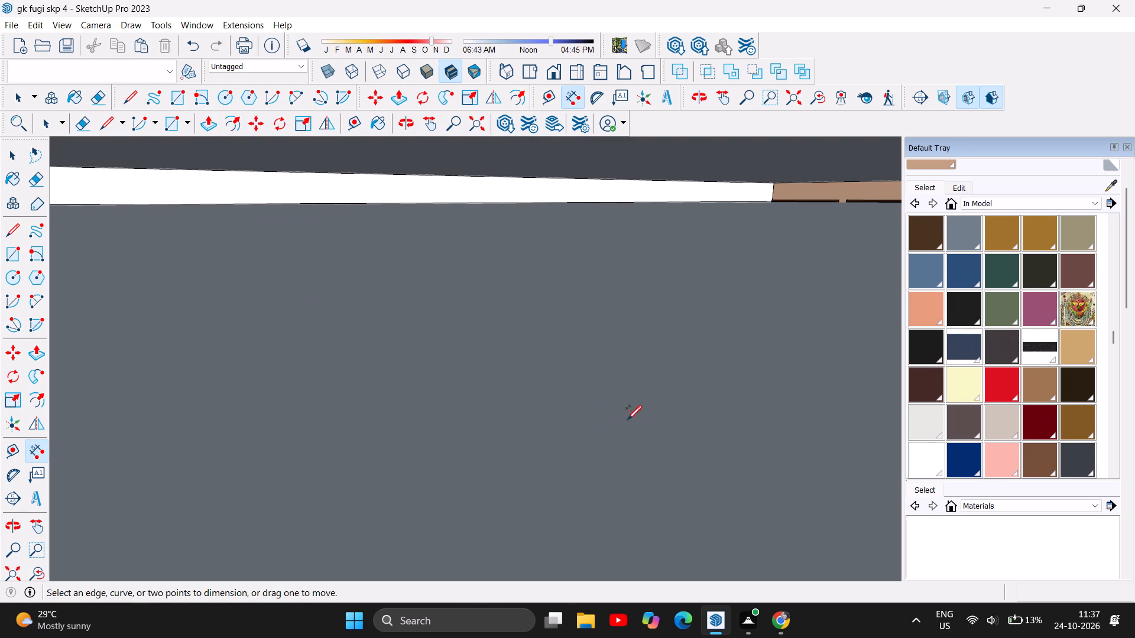
click(14, 567)
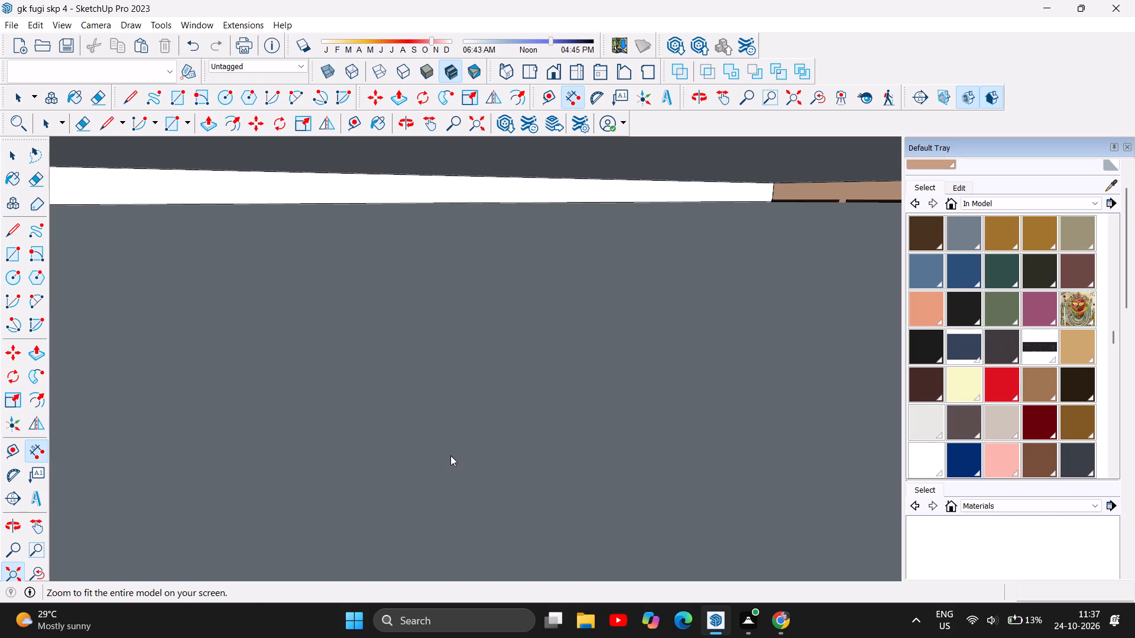
scroll(365, 191, up, 7)
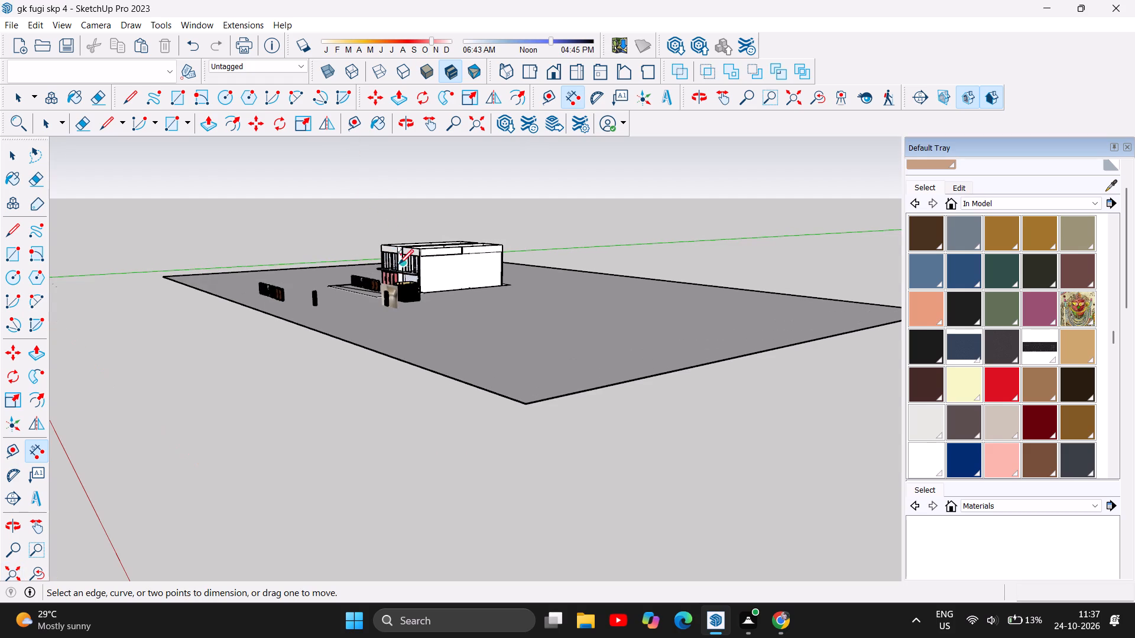
scroll(406, 276, up, 13)
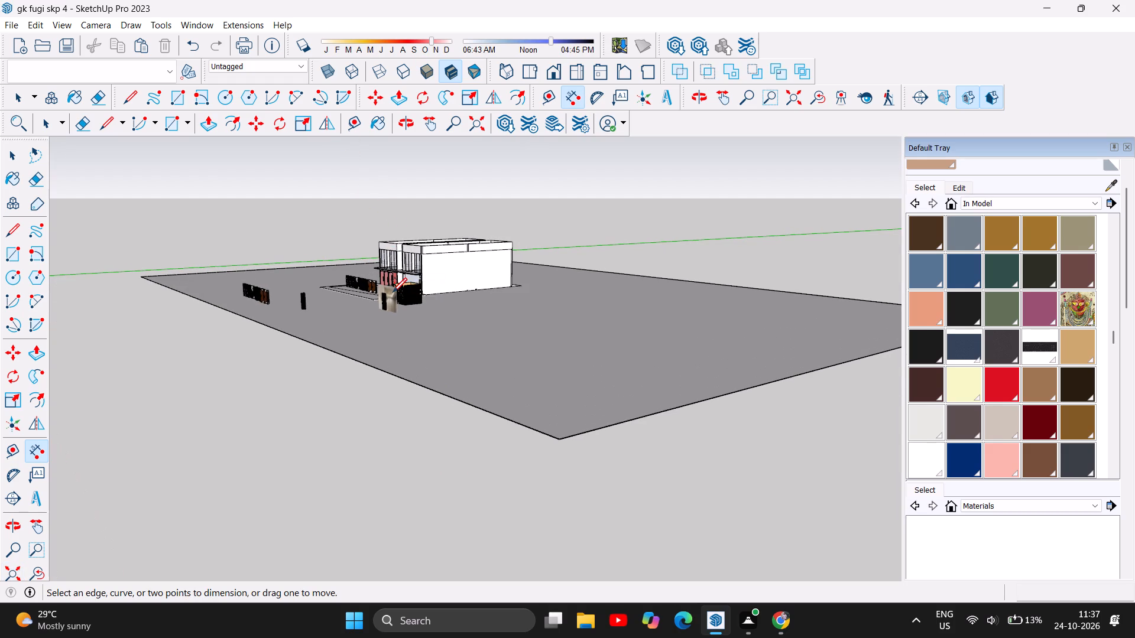
scroll(398, 279, up, 16)
scroll(407, 281, up, 16)
scroll(501, 287, up, 8)
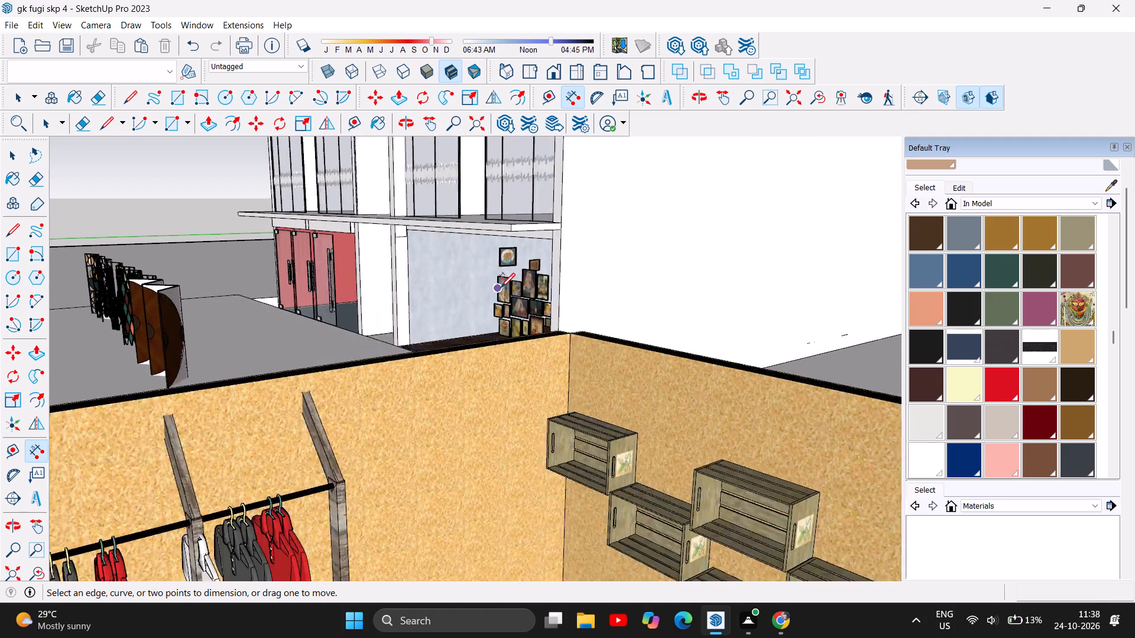
scroll(508, 282, up, 10)
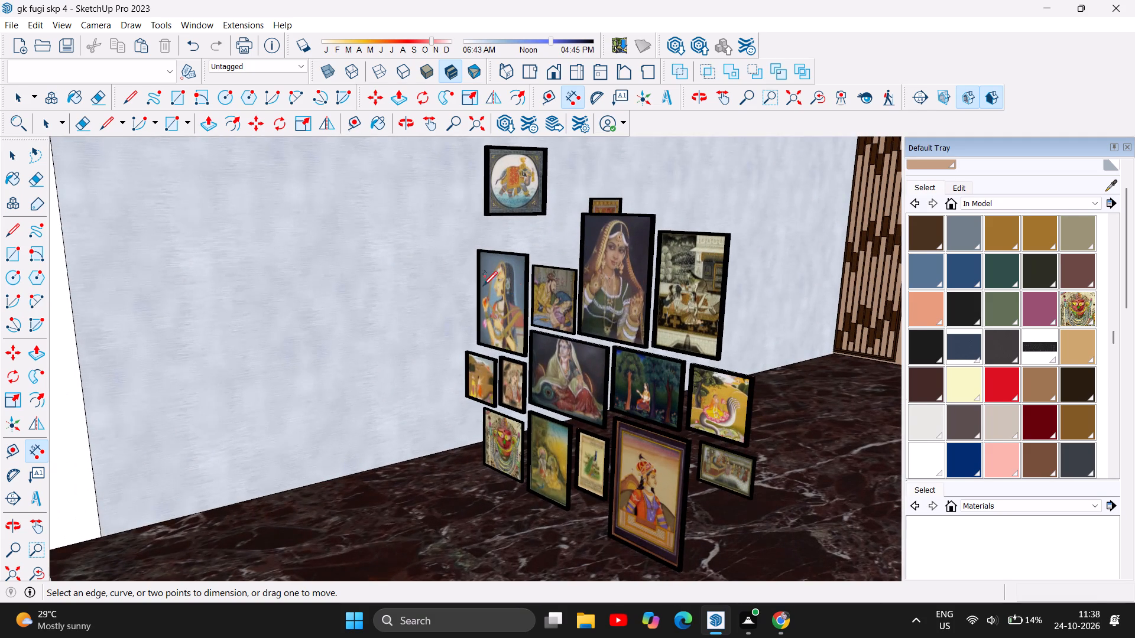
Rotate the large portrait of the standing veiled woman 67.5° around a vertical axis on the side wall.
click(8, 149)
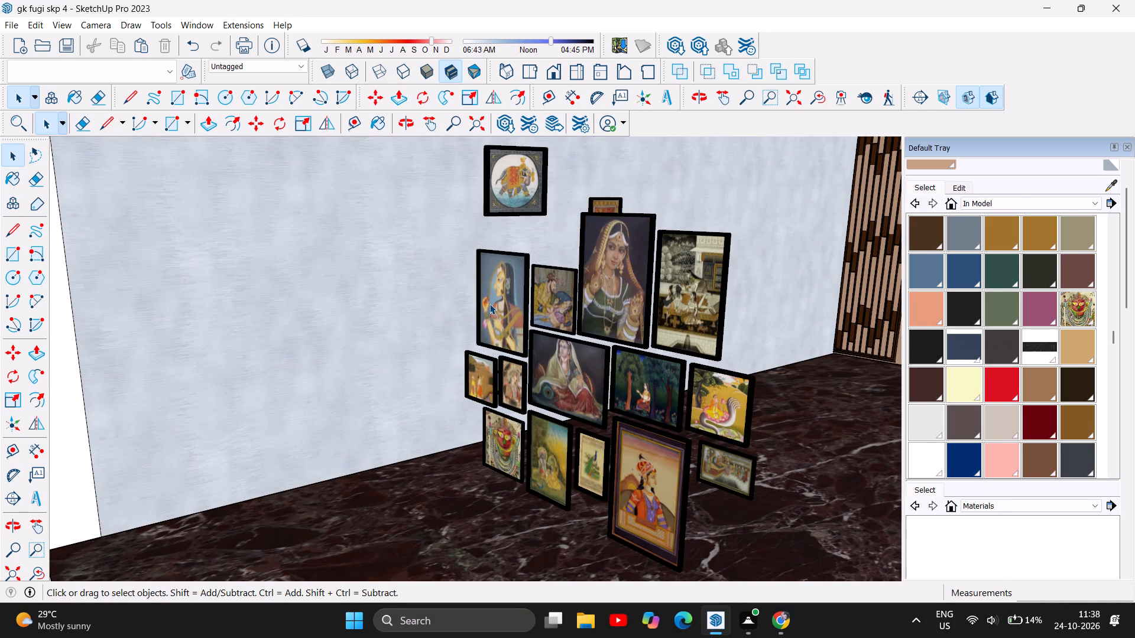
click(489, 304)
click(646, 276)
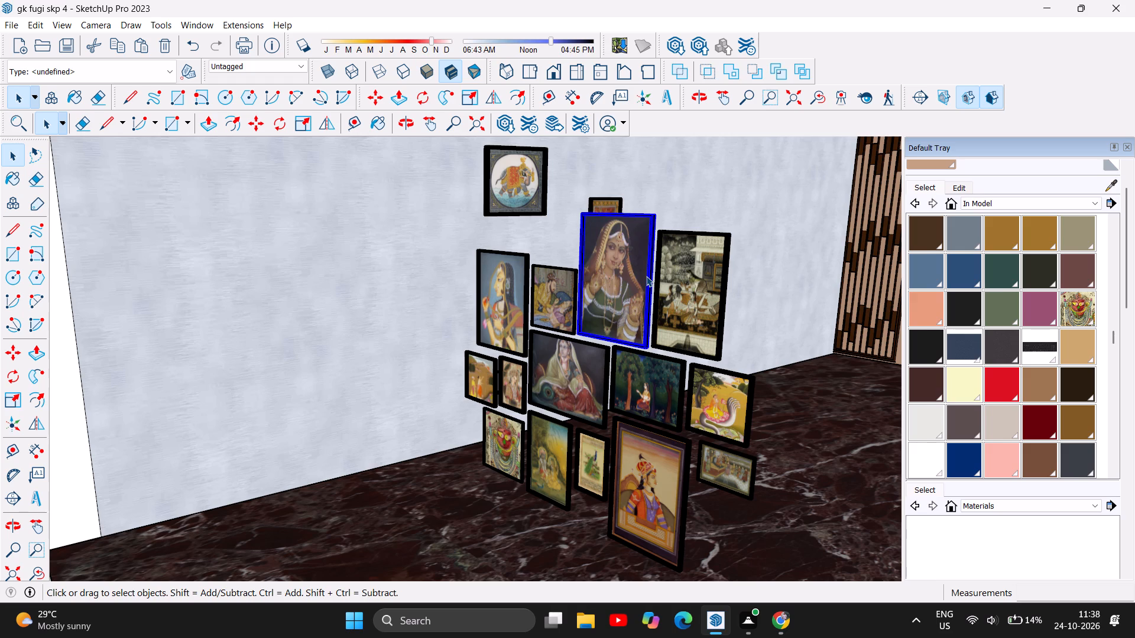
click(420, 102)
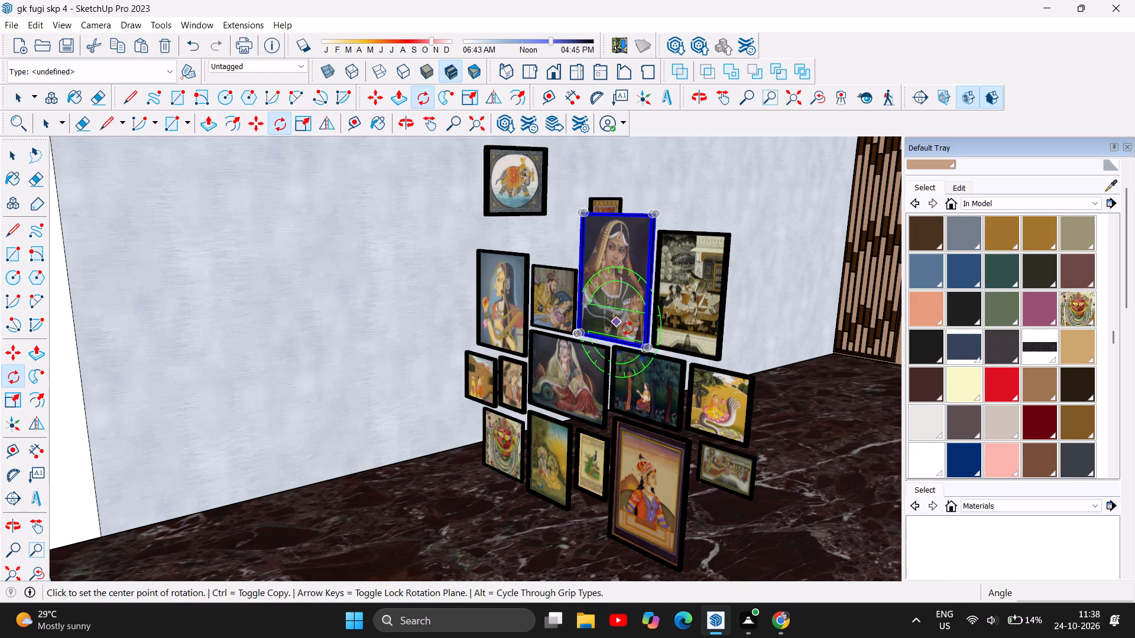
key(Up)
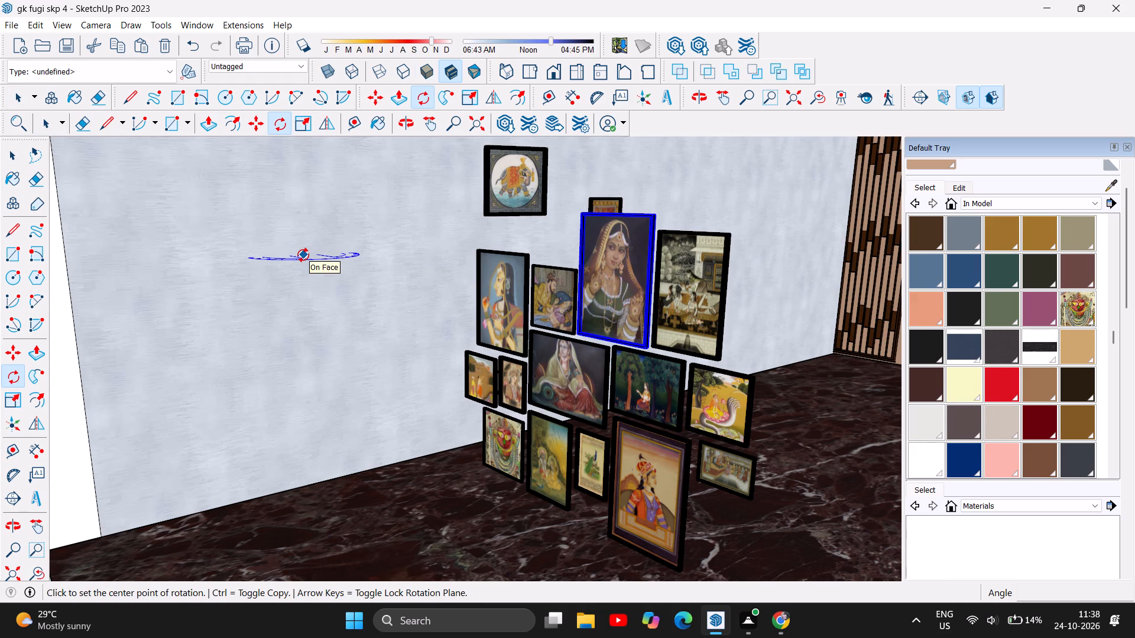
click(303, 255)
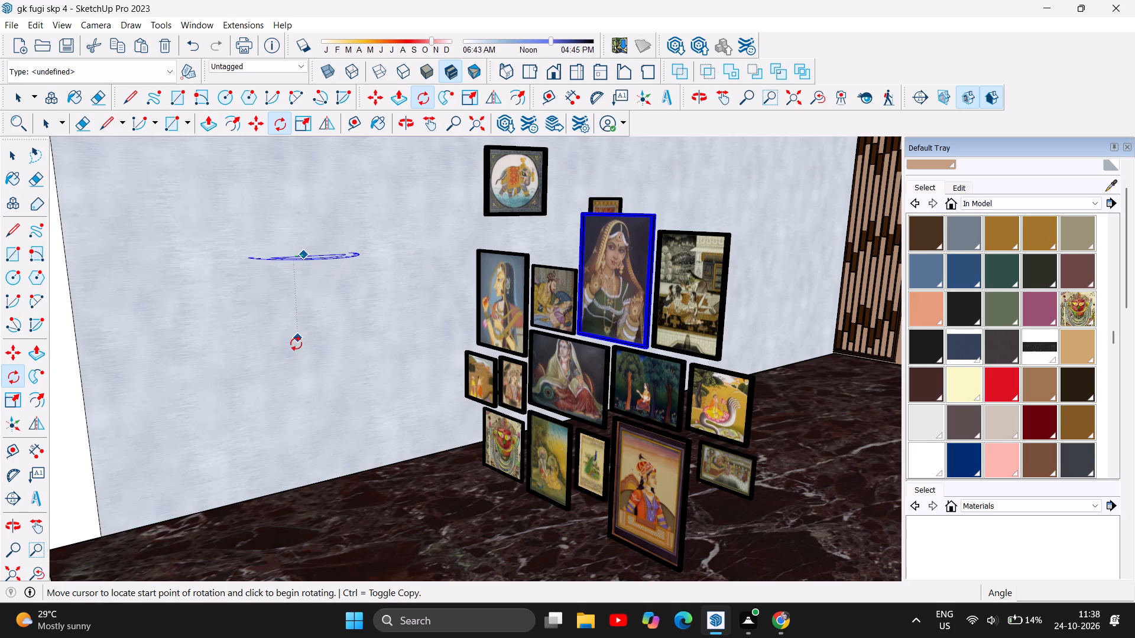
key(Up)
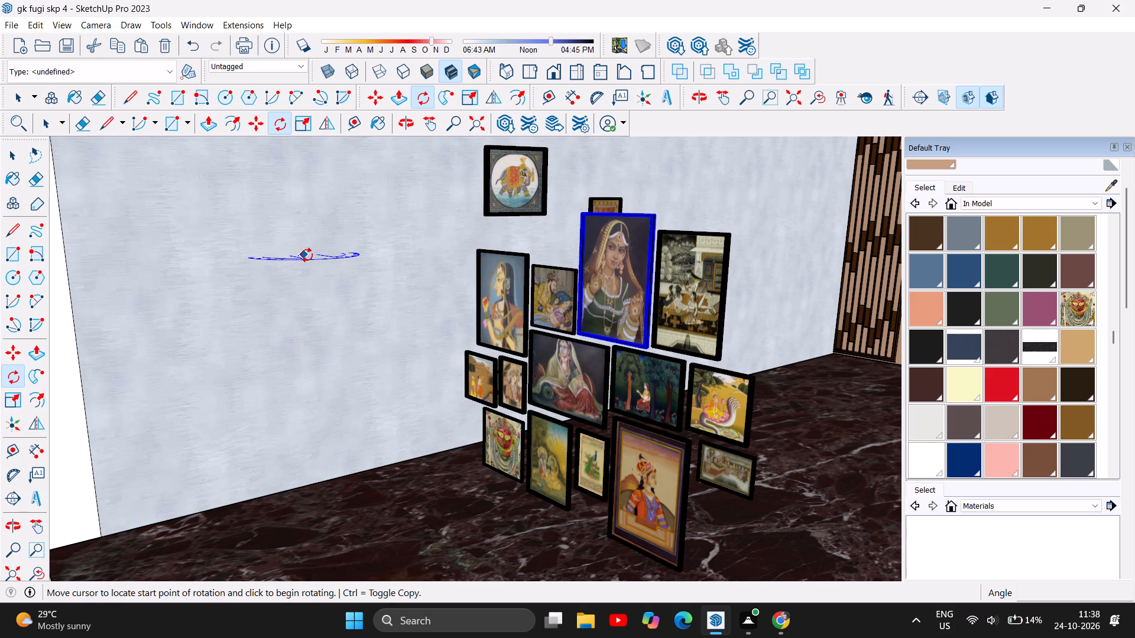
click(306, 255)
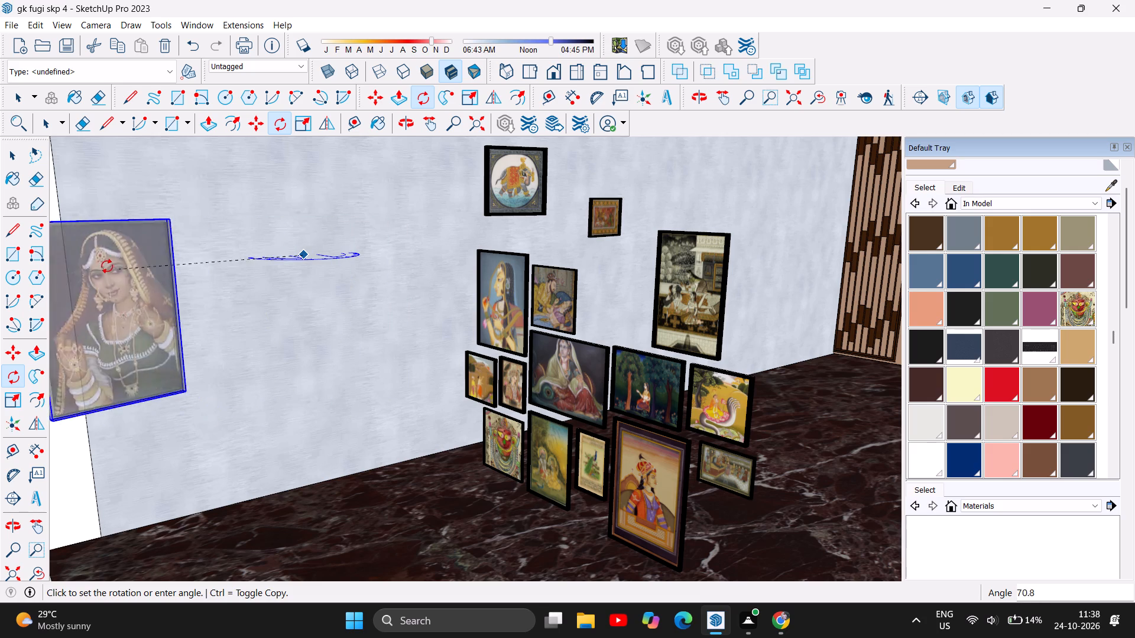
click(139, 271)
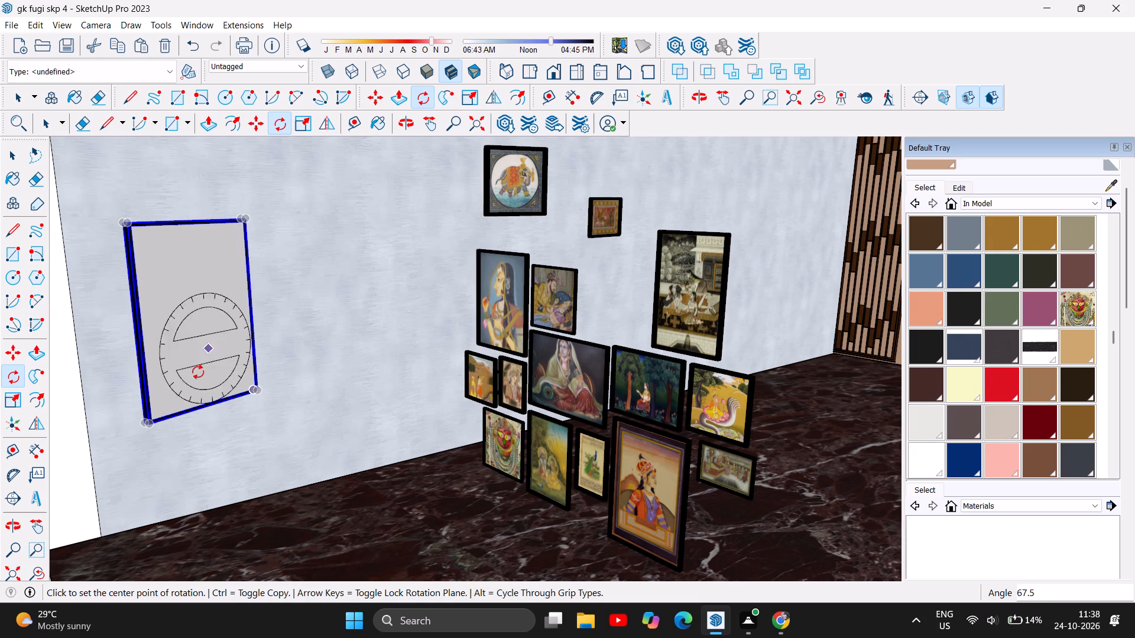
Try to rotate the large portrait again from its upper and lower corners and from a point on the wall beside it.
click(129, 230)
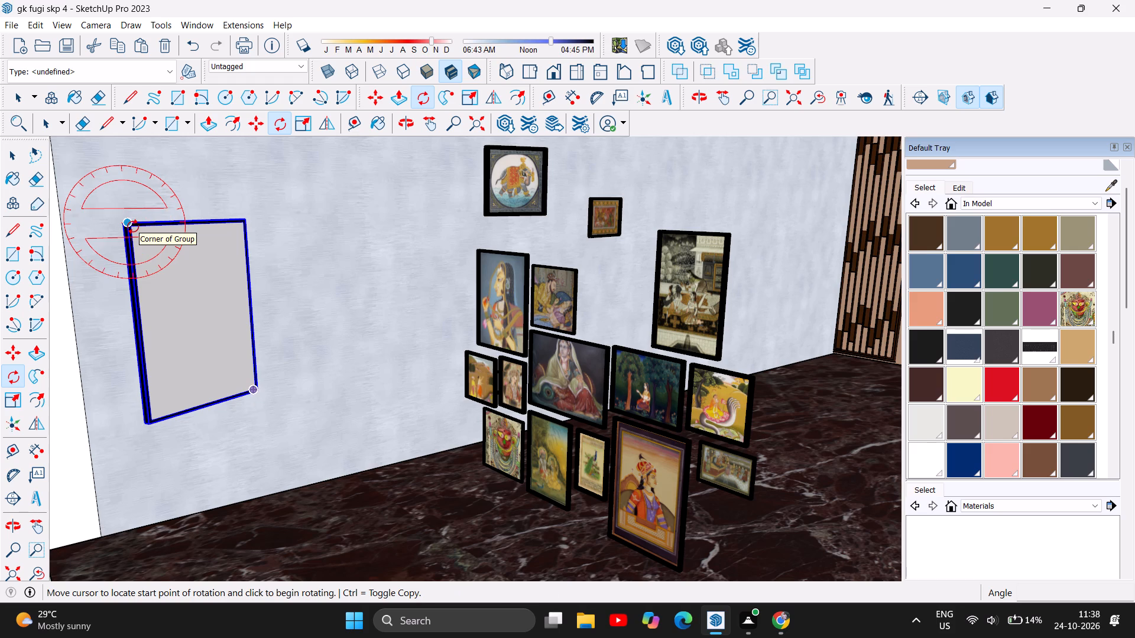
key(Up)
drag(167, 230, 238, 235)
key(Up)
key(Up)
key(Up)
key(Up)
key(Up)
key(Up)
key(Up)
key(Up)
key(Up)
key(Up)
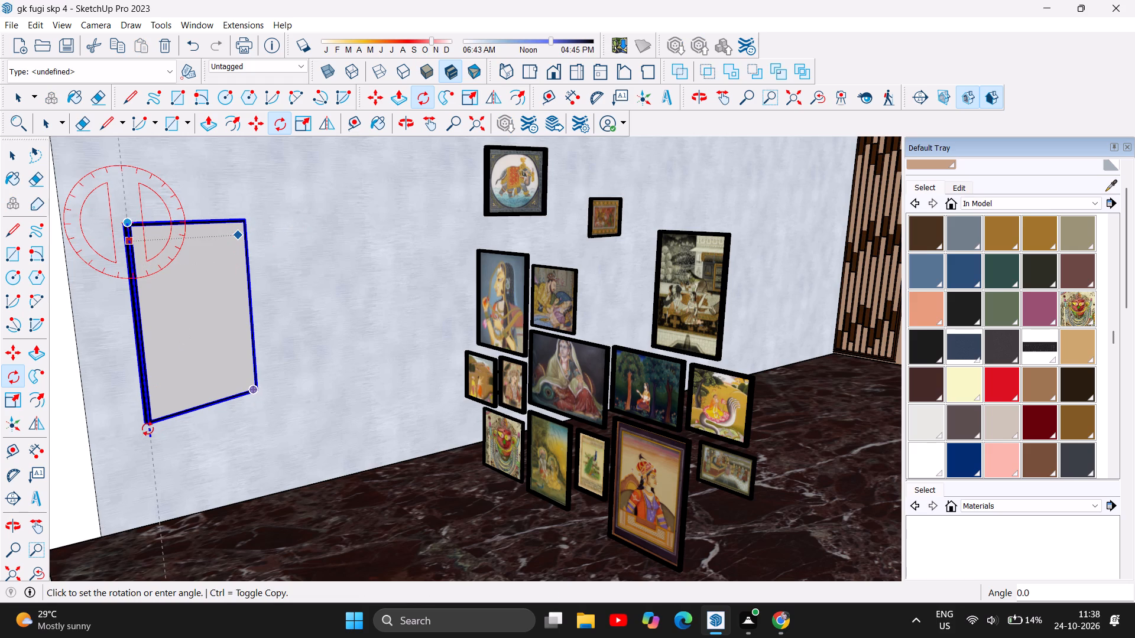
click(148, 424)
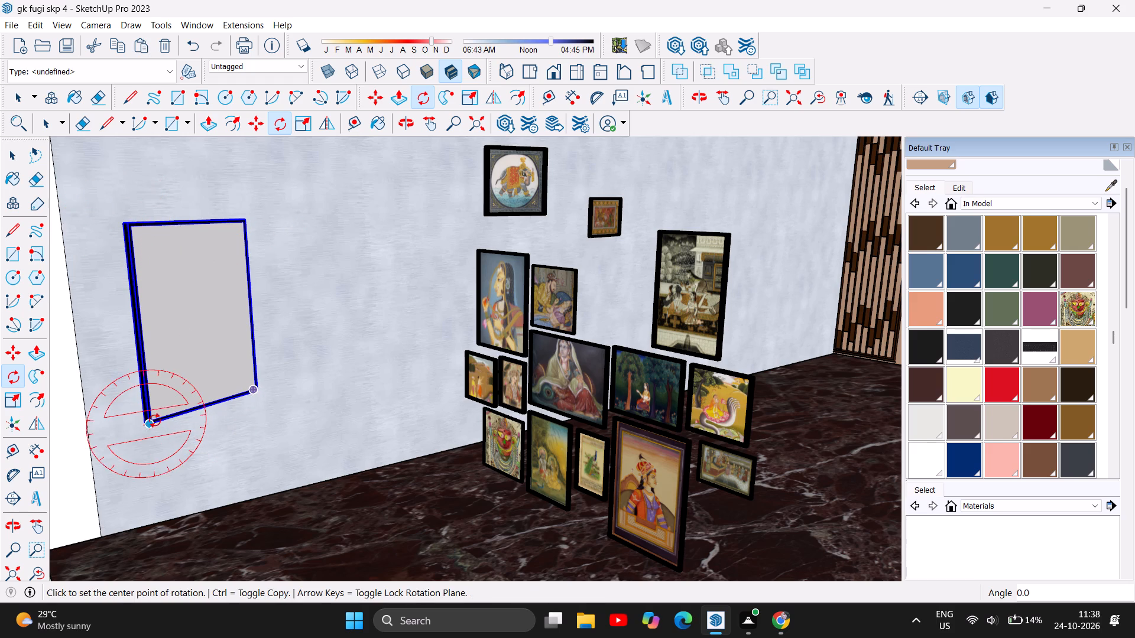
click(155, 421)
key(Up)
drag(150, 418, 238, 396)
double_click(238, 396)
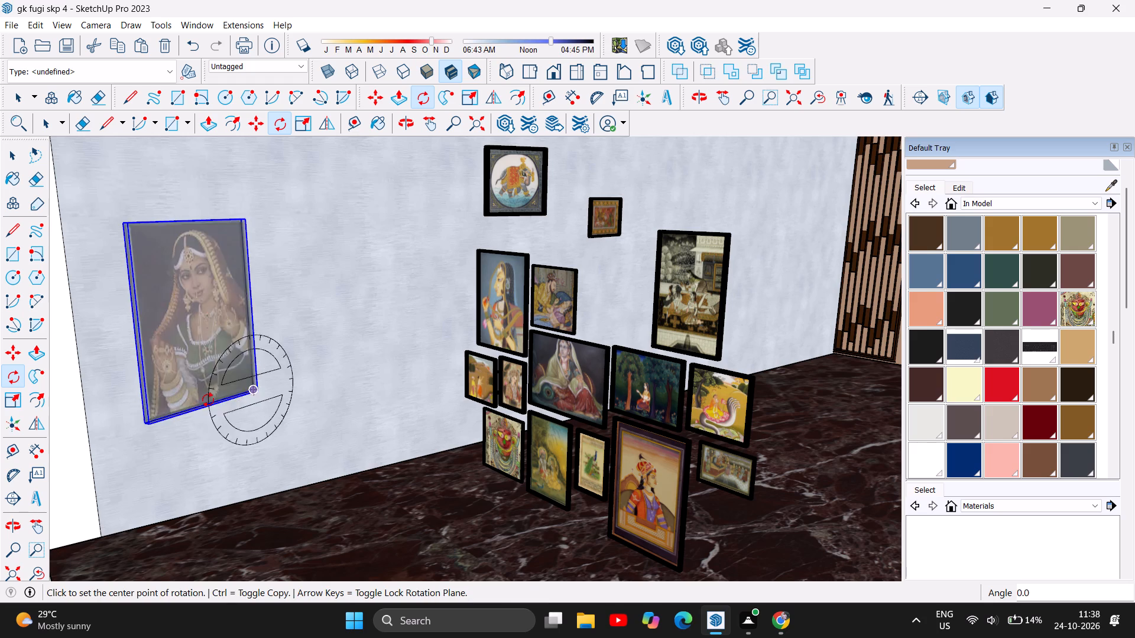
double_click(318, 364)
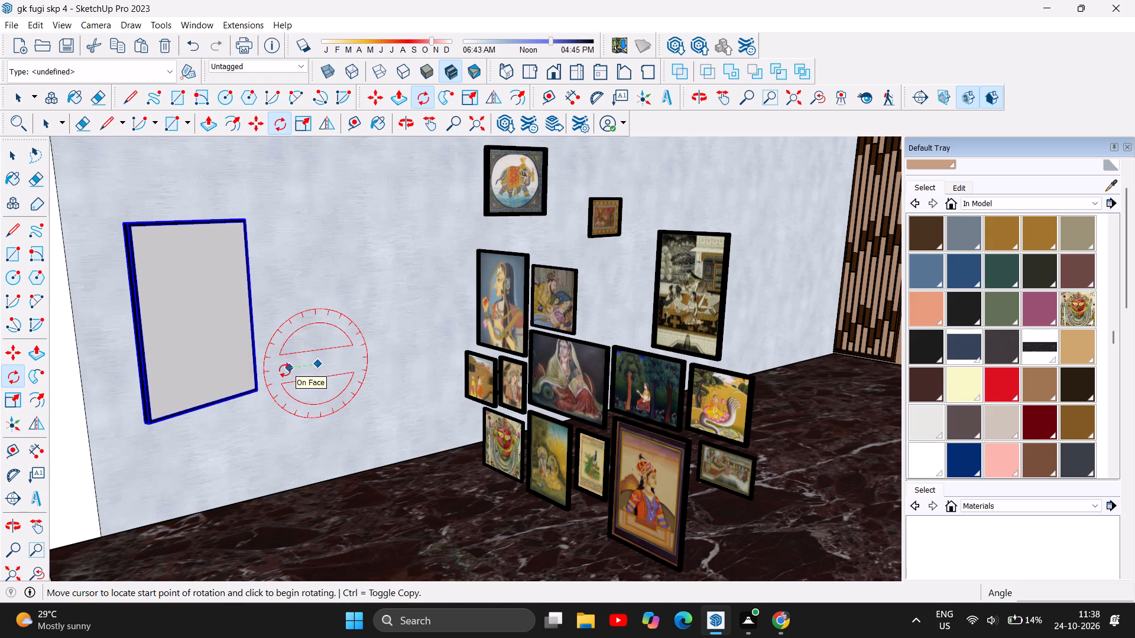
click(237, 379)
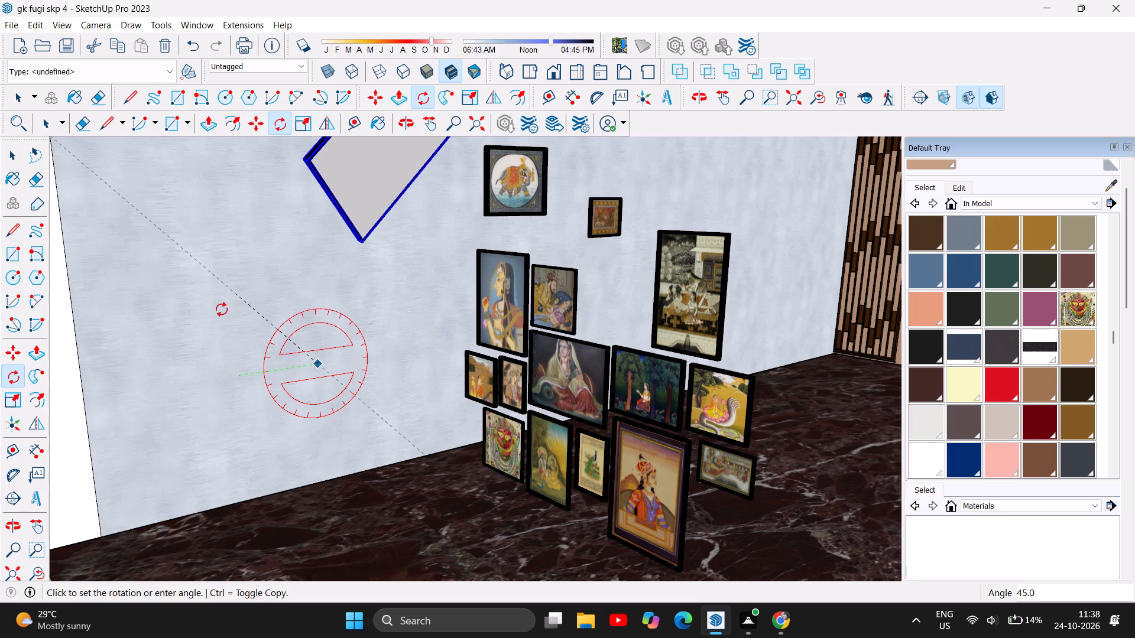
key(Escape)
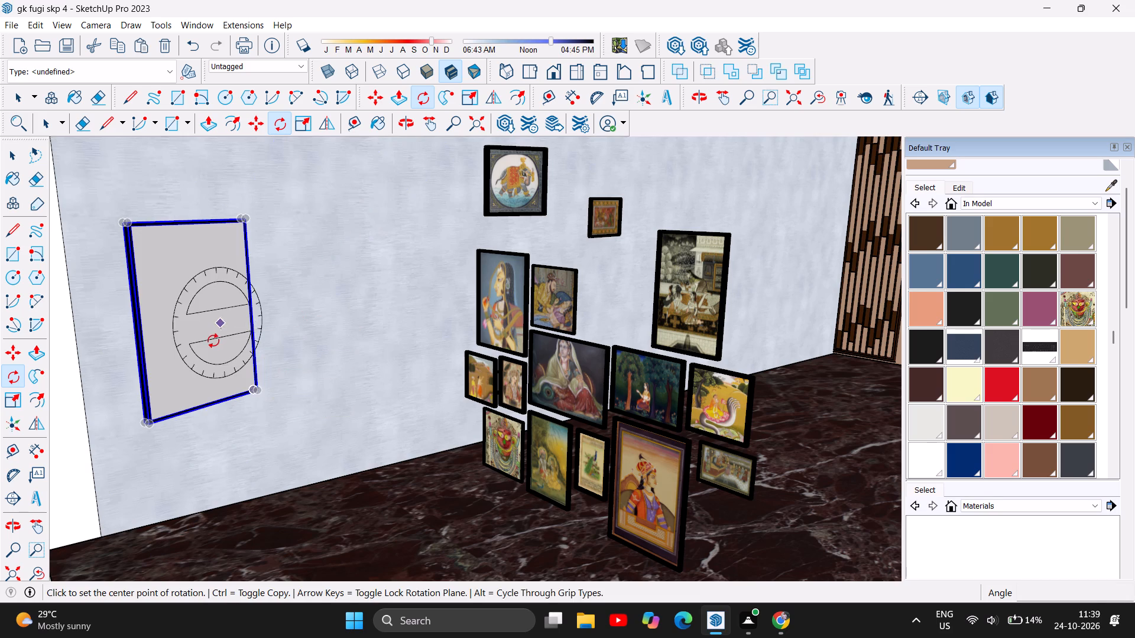
Delete the large portrait of the veiled woman that was turned backwards on the side wall.
key(Delete)
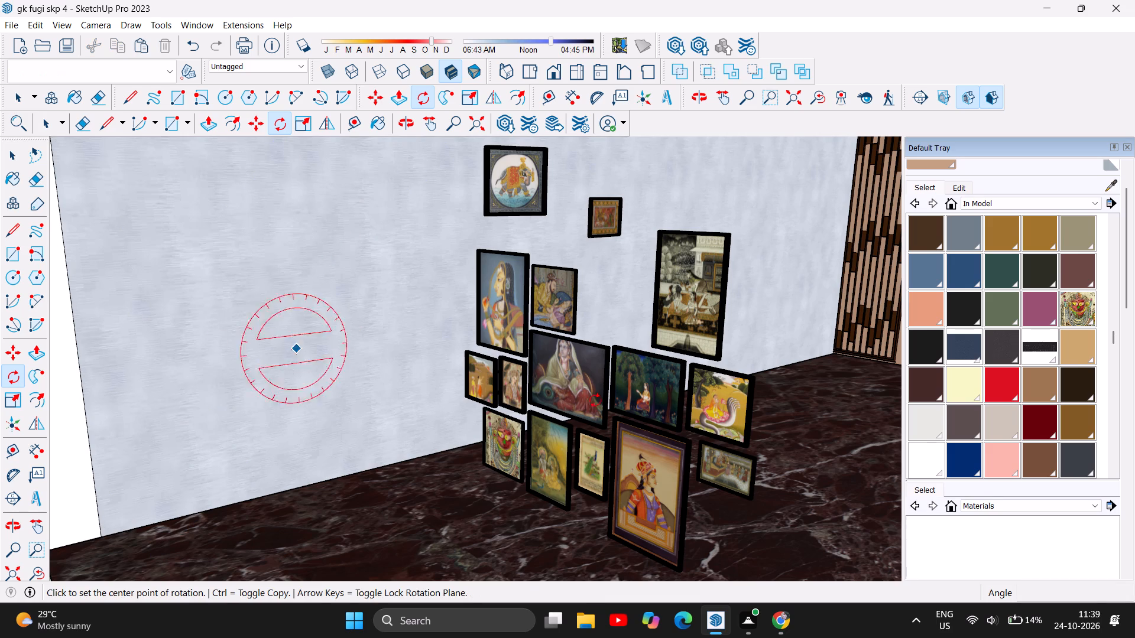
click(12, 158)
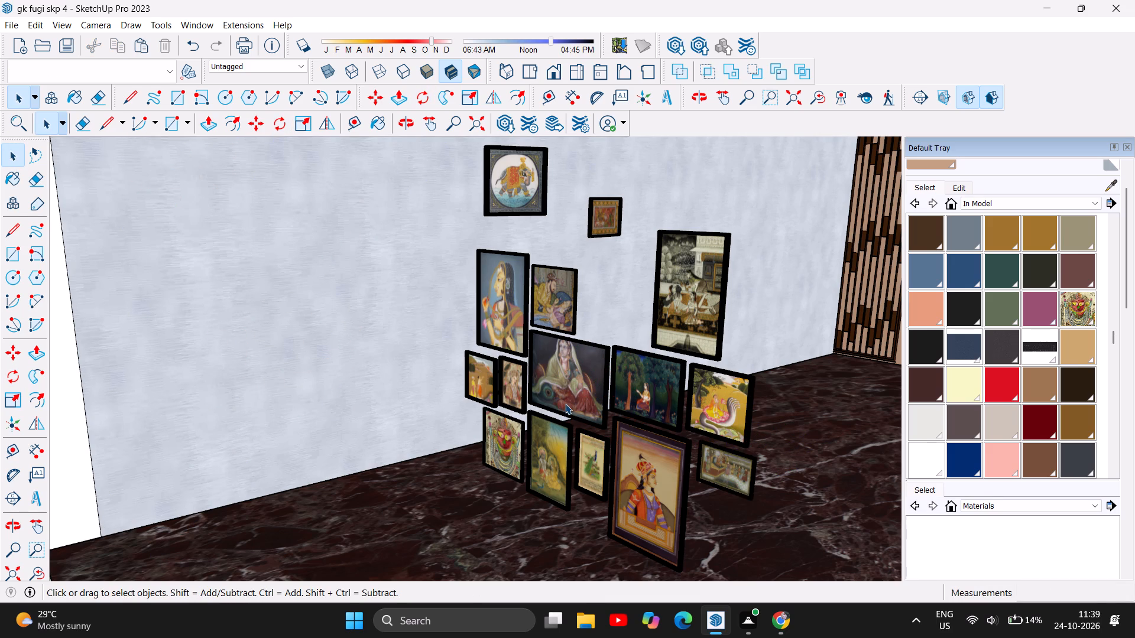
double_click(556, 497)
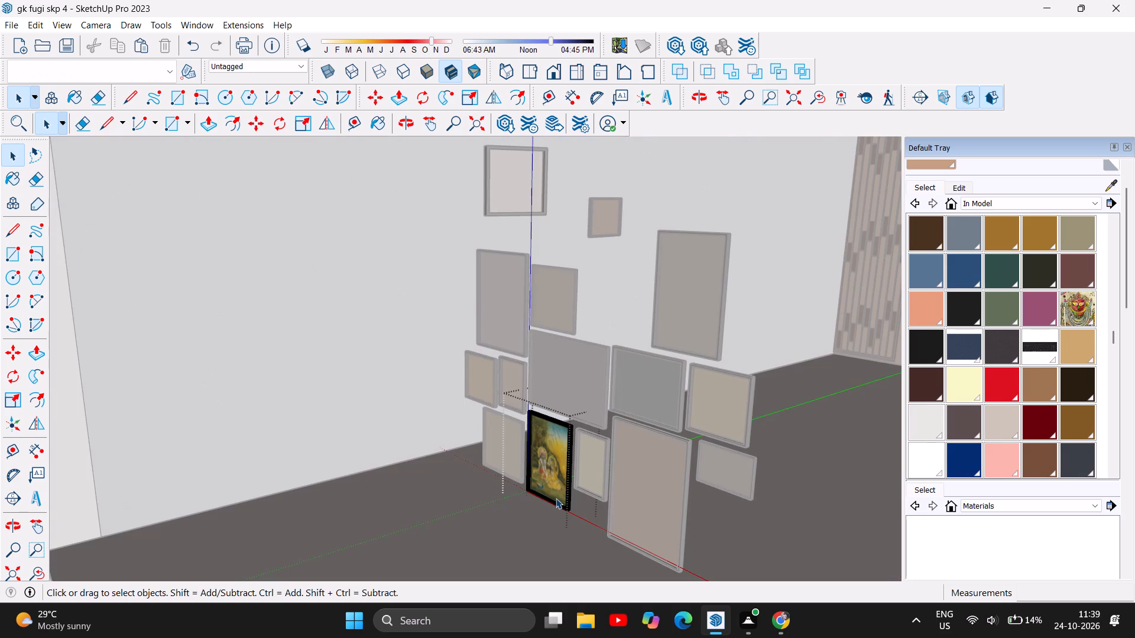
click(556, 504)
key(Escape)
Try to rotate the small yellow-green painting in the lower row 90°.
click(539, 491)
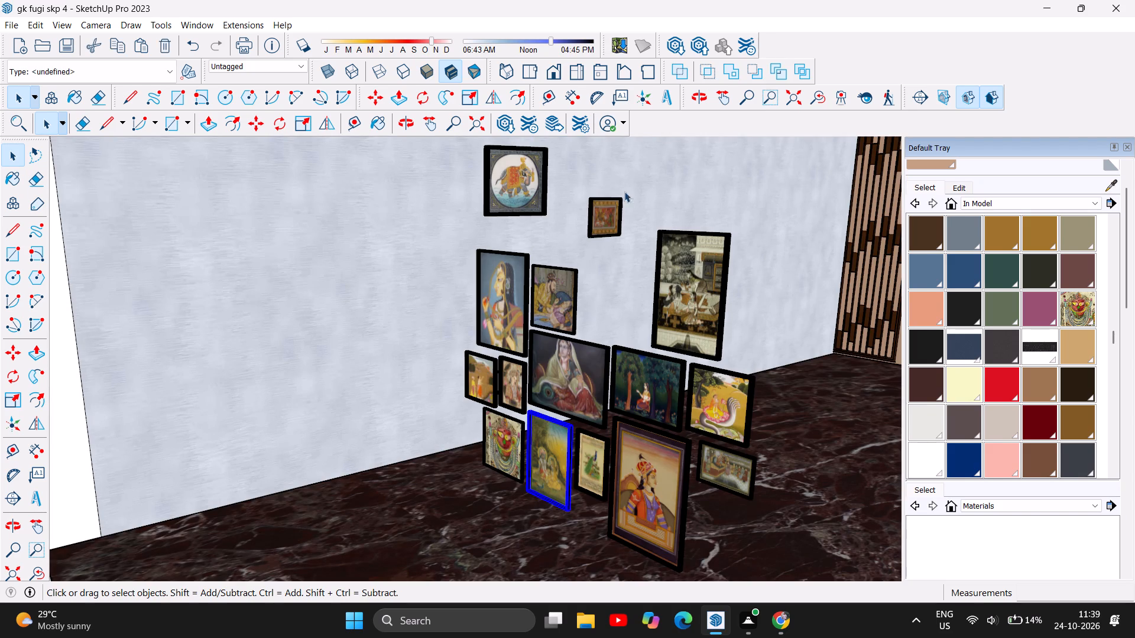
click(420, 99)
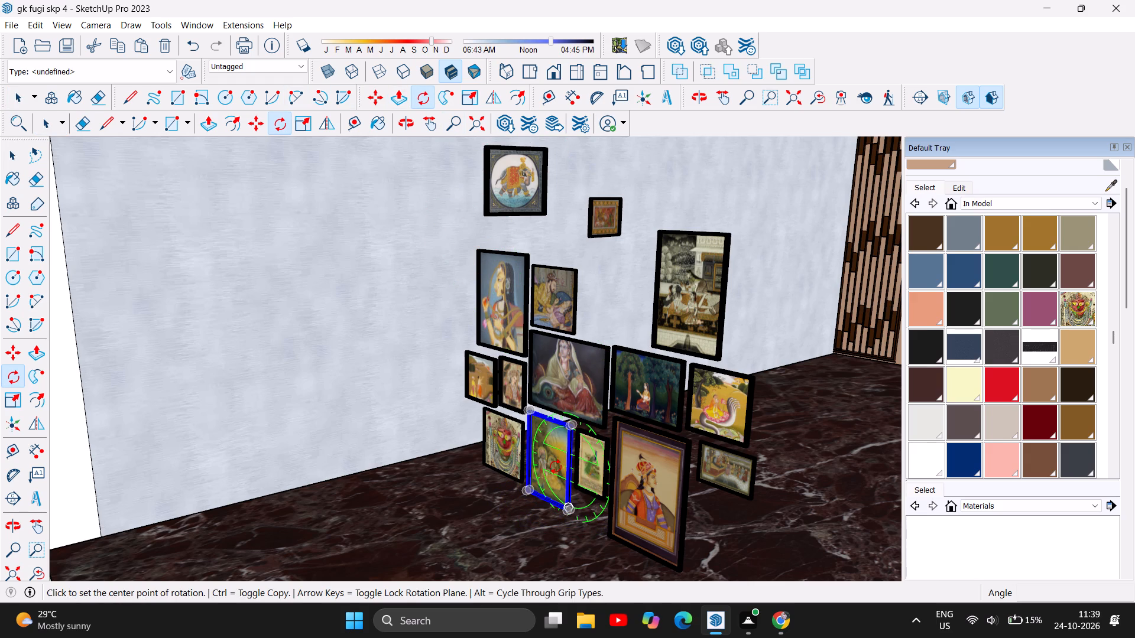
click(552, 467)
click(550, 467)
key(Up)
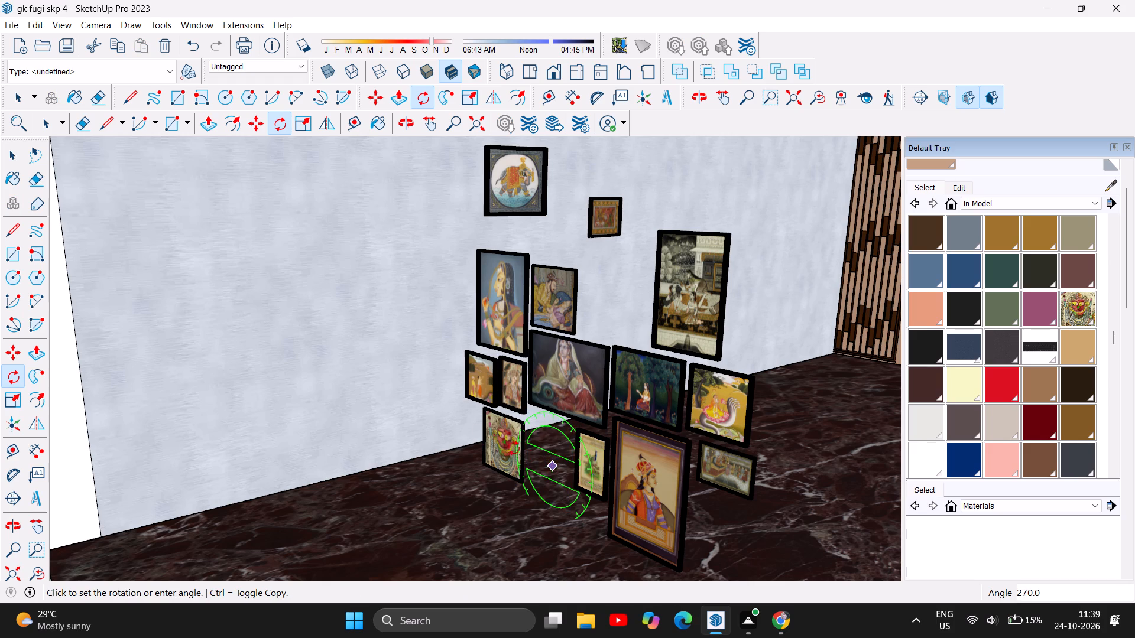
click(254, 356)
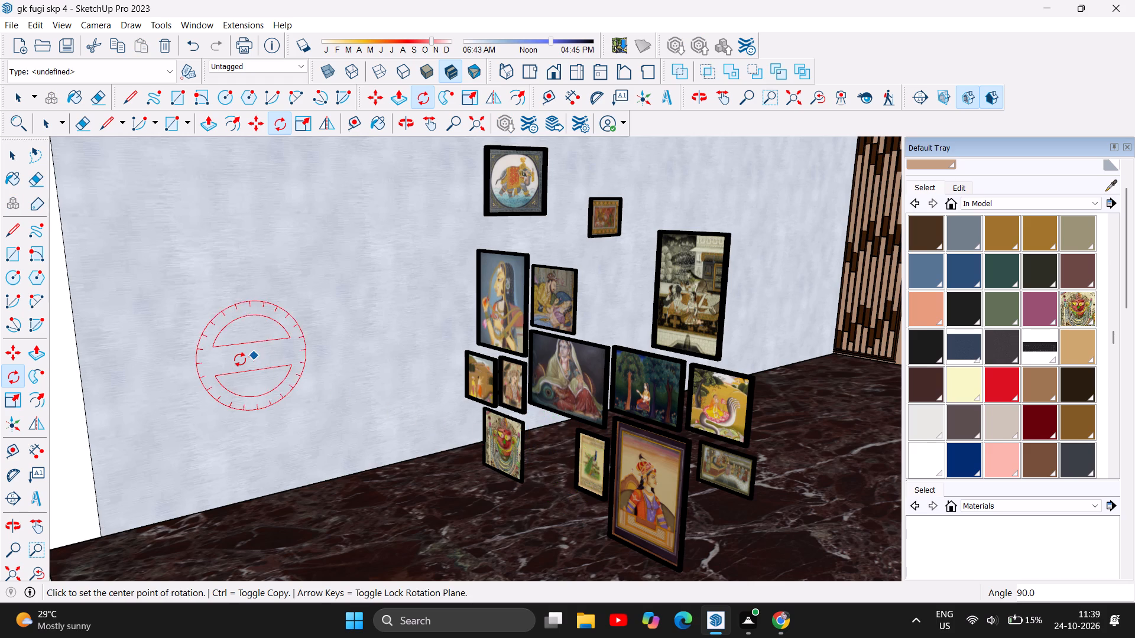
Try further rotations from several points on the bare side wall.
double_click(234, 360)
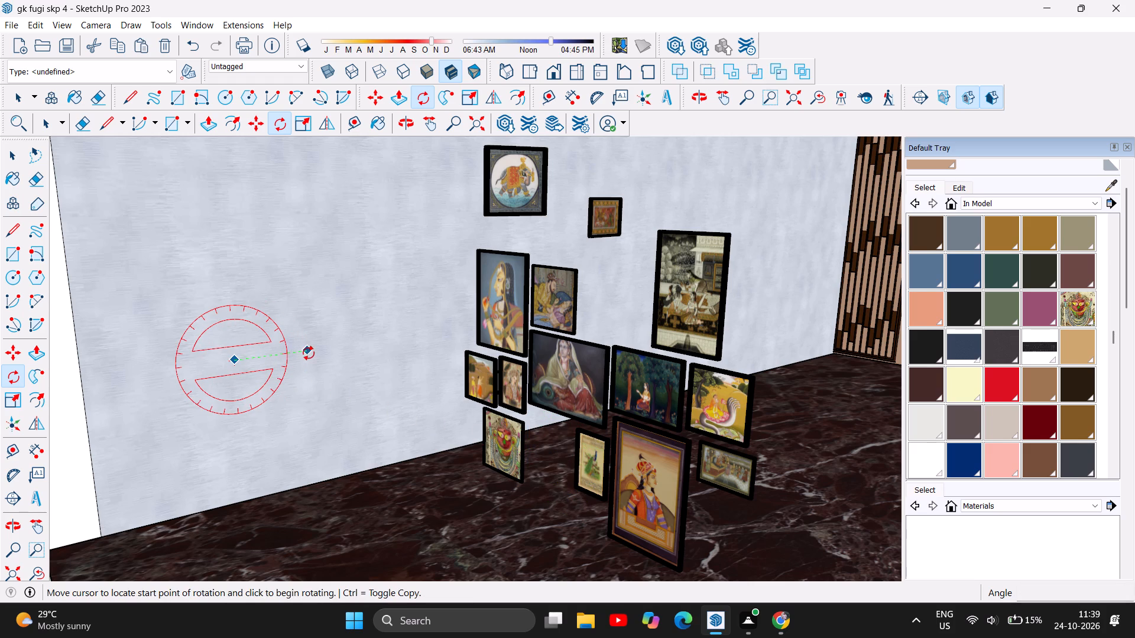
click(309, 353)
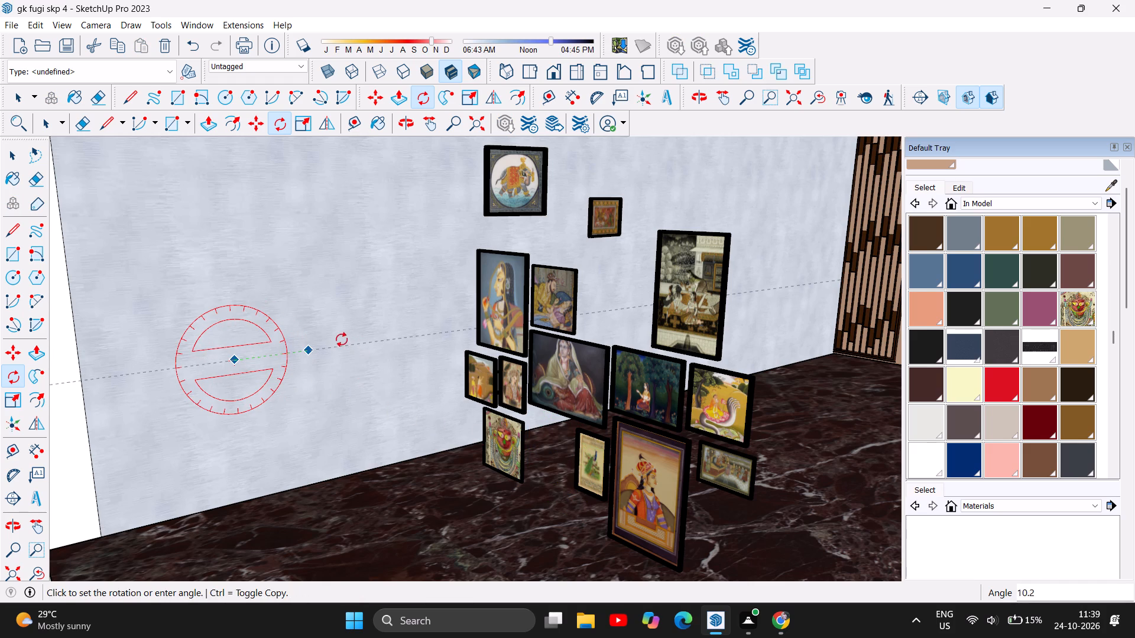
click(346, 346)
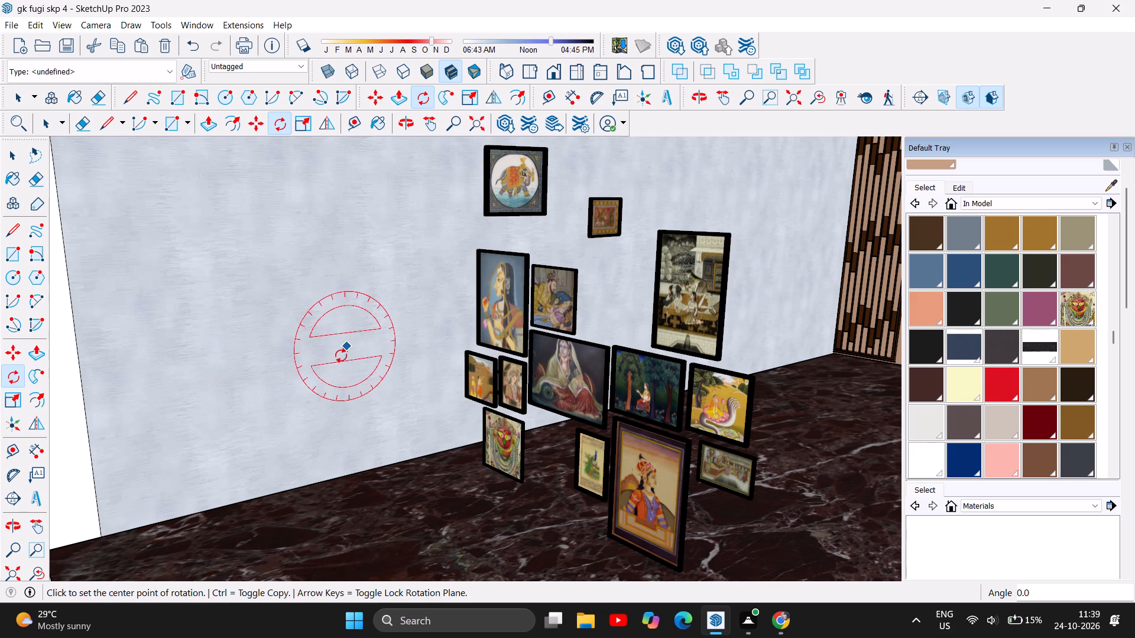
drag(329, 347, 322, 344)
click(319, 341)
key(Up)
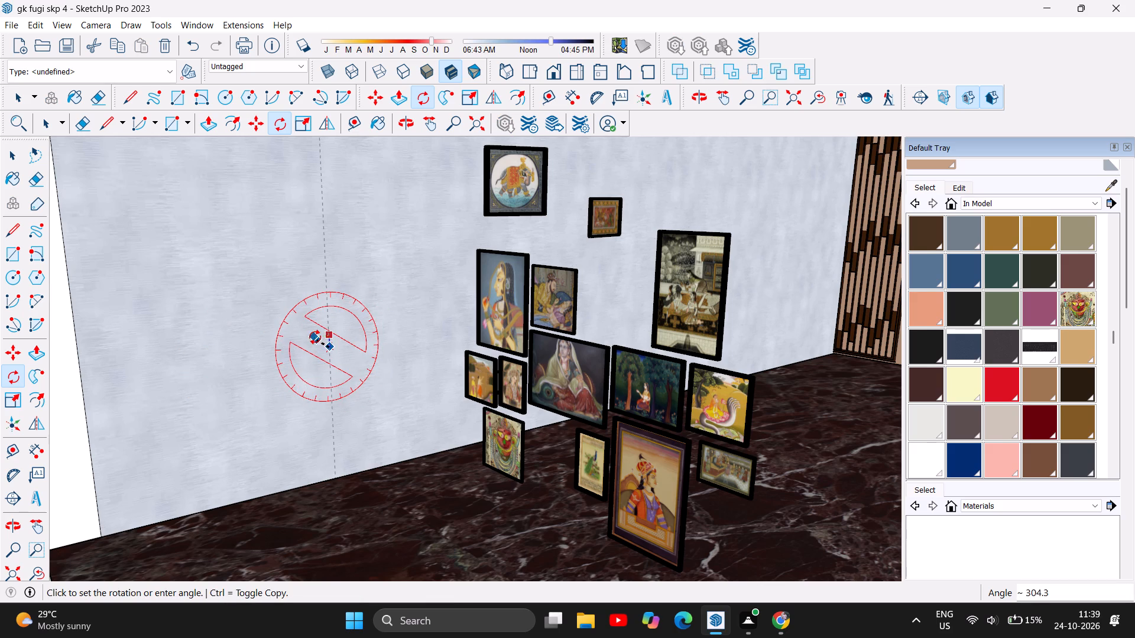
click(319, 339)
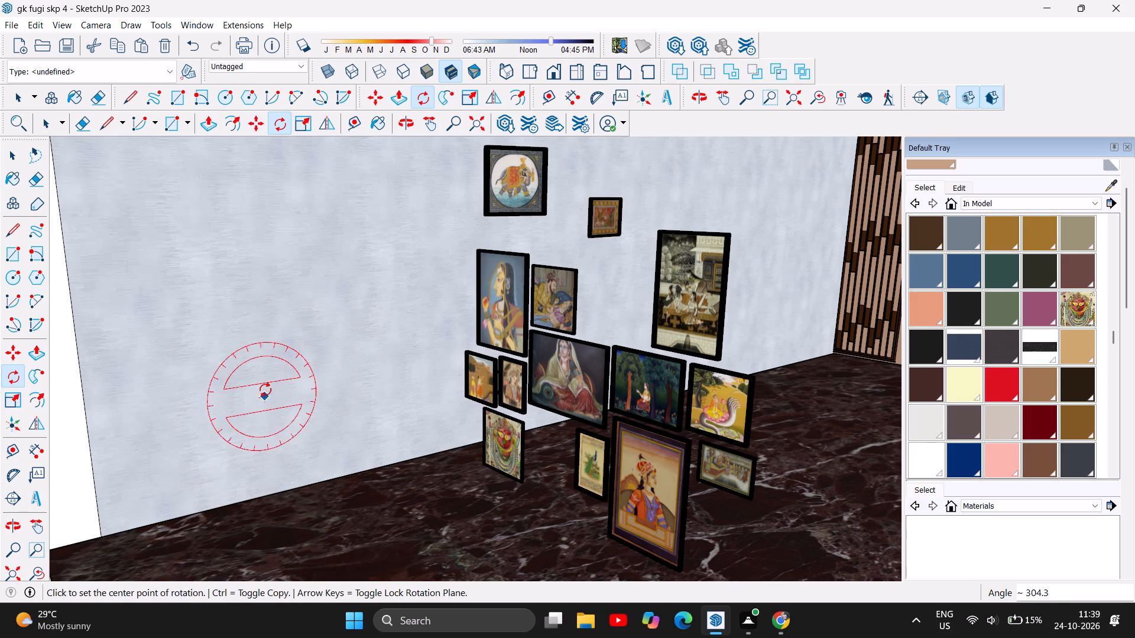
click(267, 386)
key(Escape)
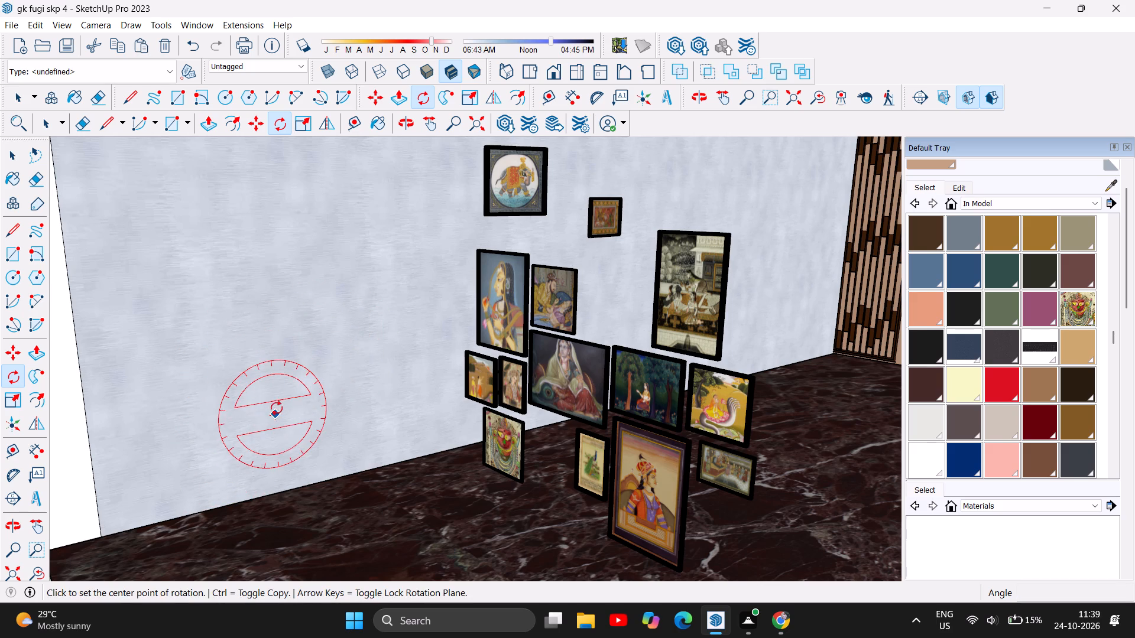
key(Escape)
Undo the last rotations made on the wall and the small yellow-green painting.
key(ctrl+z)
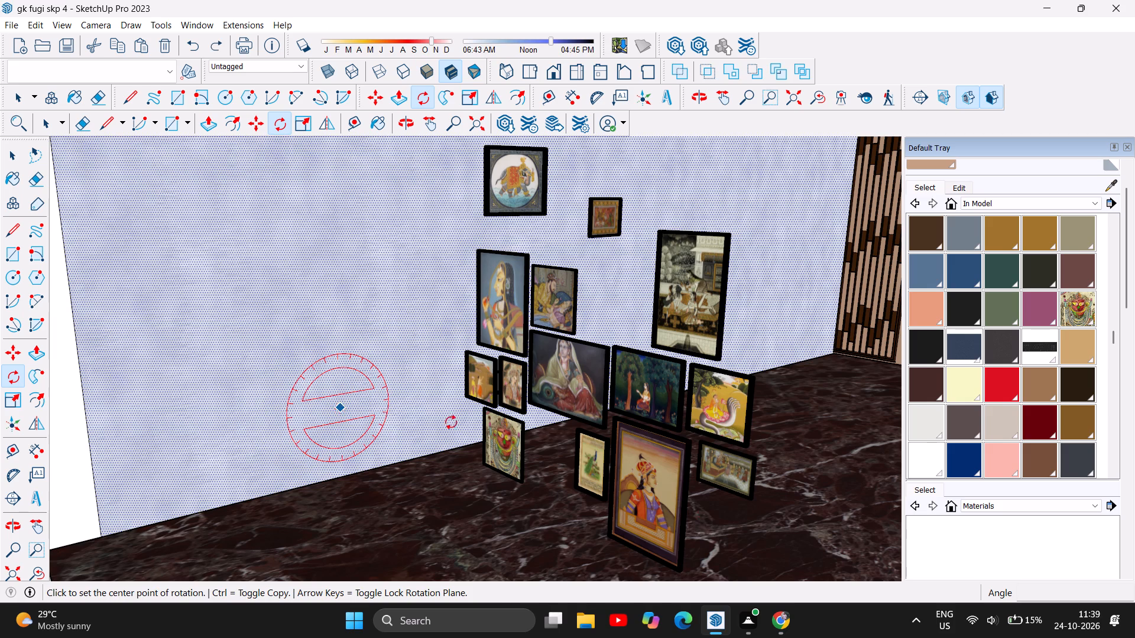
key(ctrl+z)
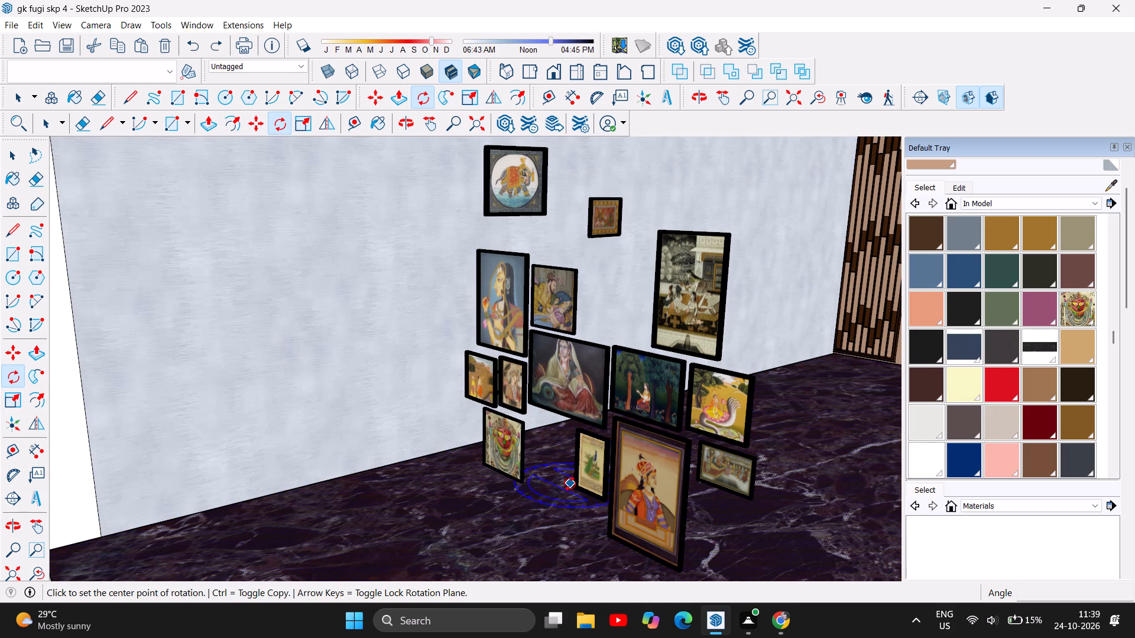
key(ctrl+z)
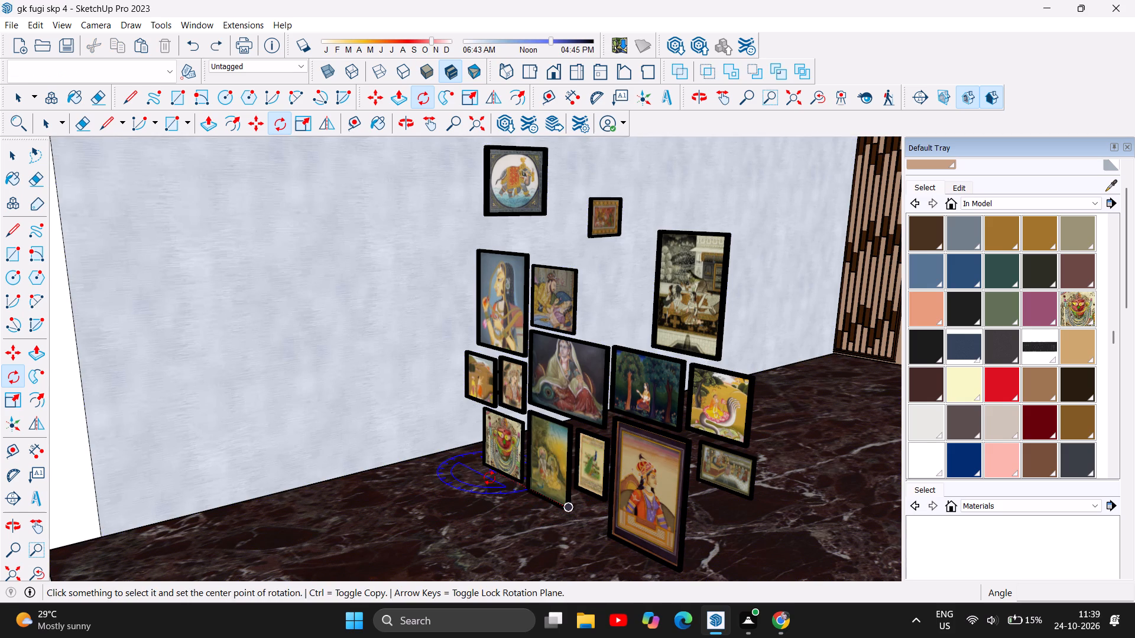
Delete the portrait of the seated woman, the small couple painting beside it and the tall courtyard scene.
scroll(528, 485, down, 5)
scroll(602, 500, up, 1)
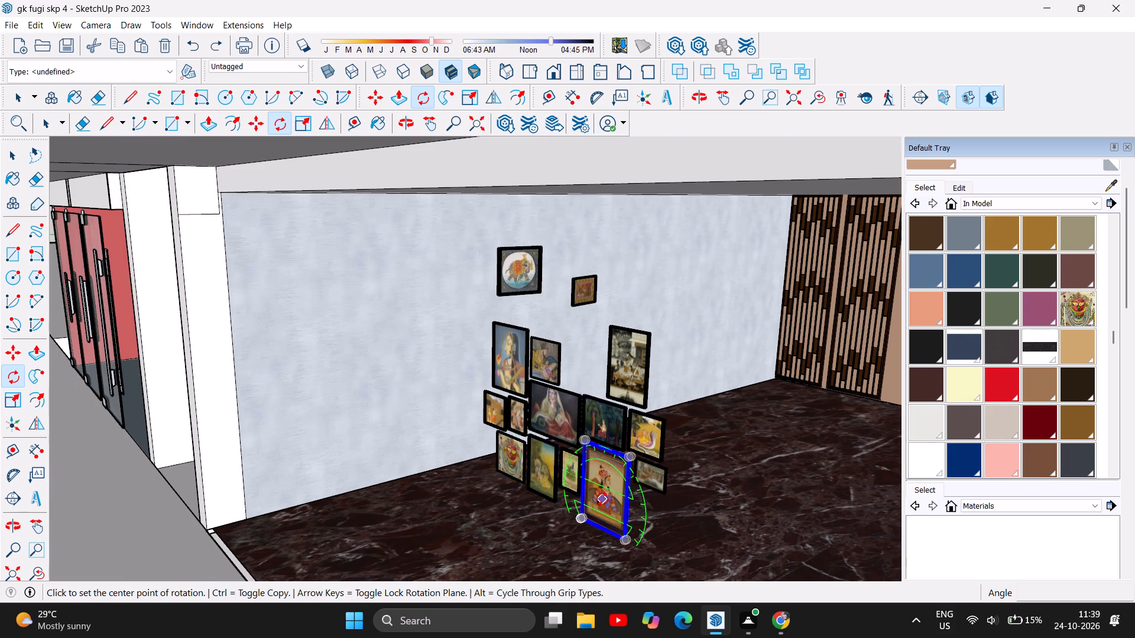
scroll(602, 499, up, 2)
click(15, 157)
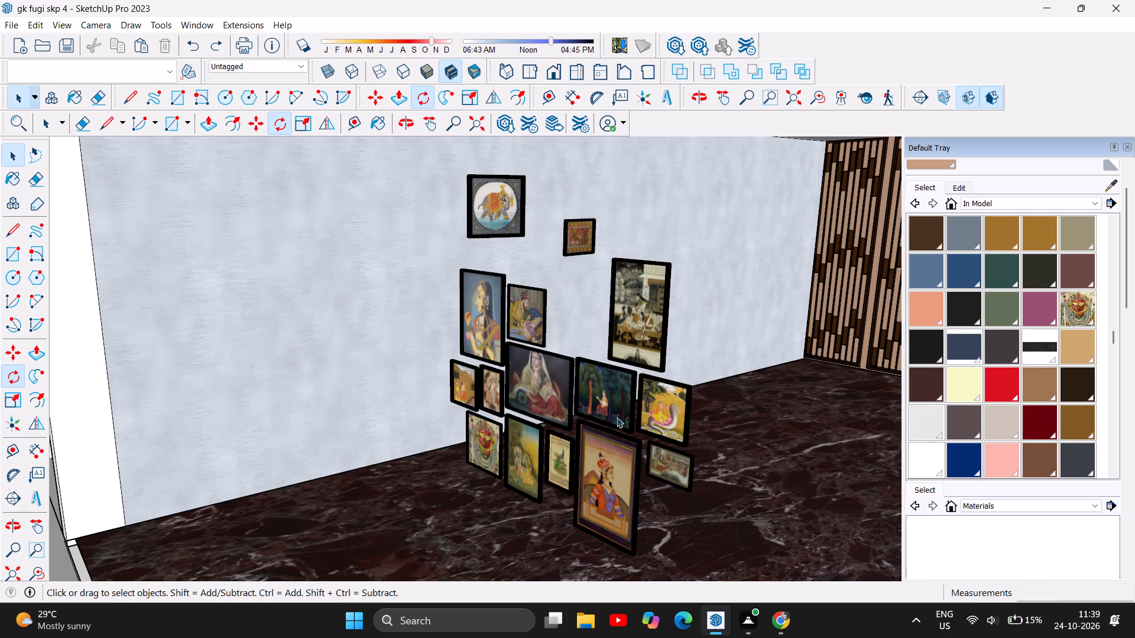
click(494, 337)
key(Delete)
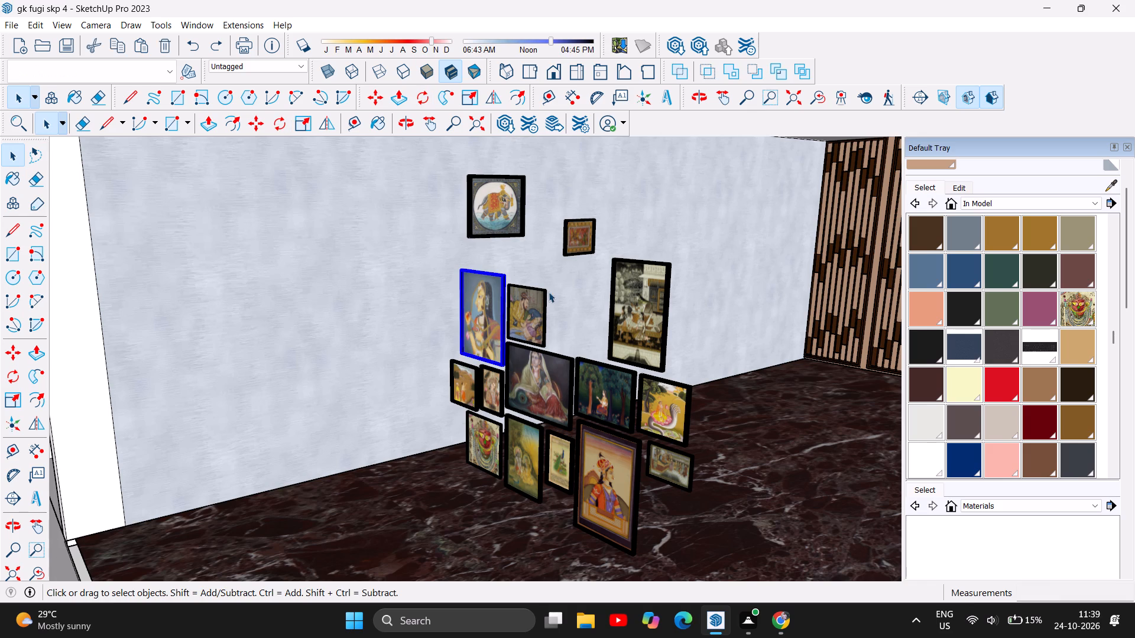
click(520, 316)
key(Delete)
click(642, 307)
key(Delete)
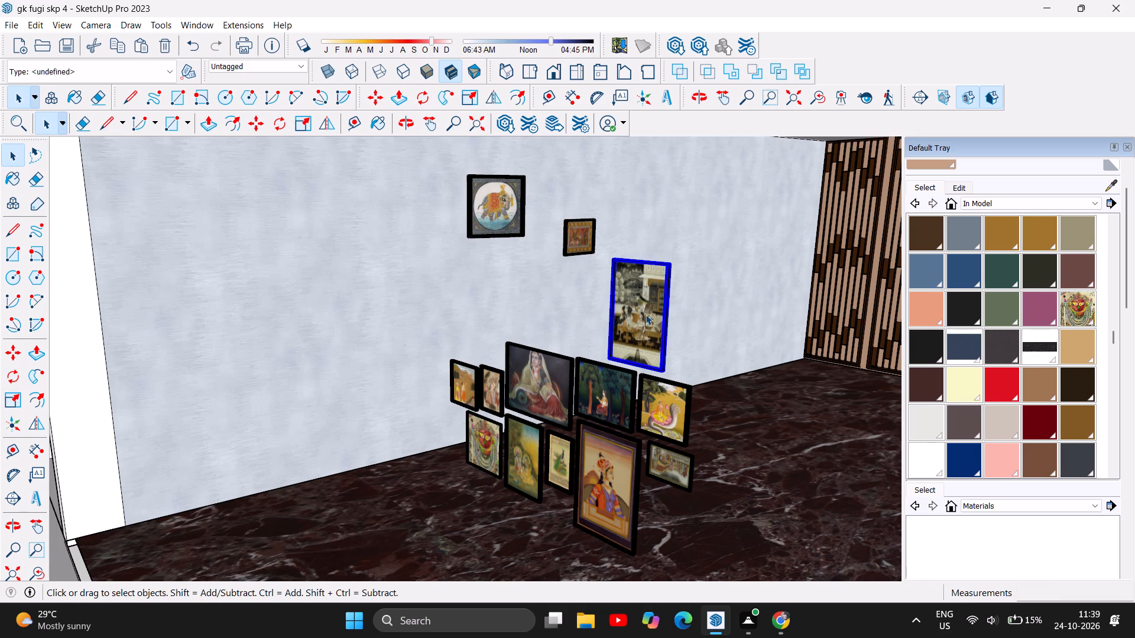
Delete the middle-row paintings: the serpent scene, forest scene, veiled woman and the two small paintings beside her.
click(651, 396)
key(Delete)
click(621, 396)
key(Delete)
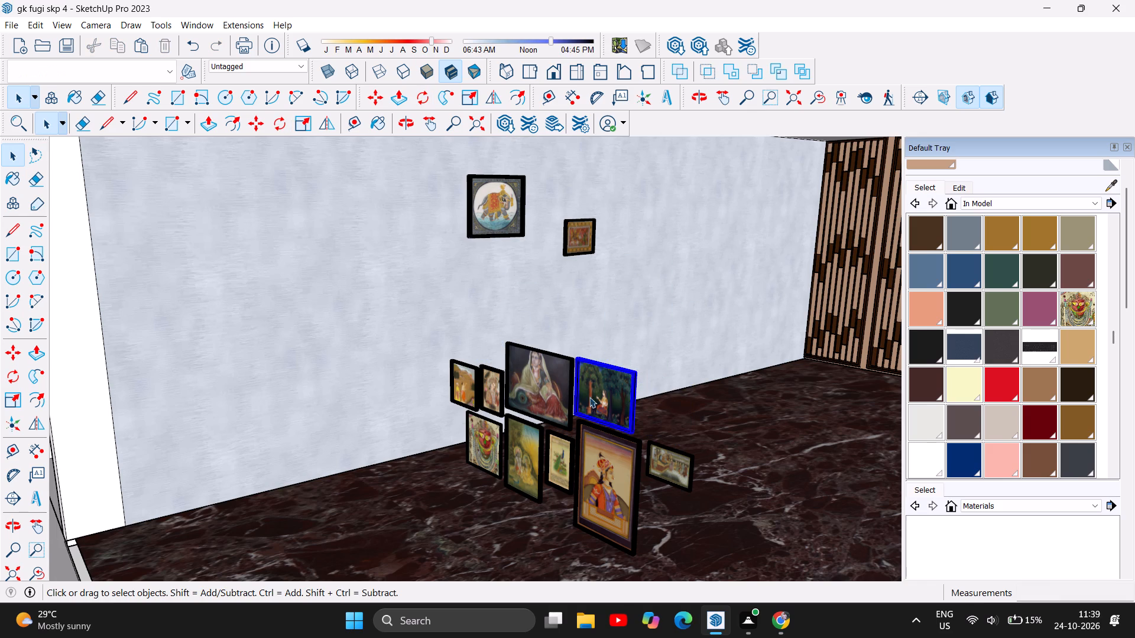
click(554, 389)
key(Delete)
click(500, 396)
key(Delete)
double_click(468, 401)
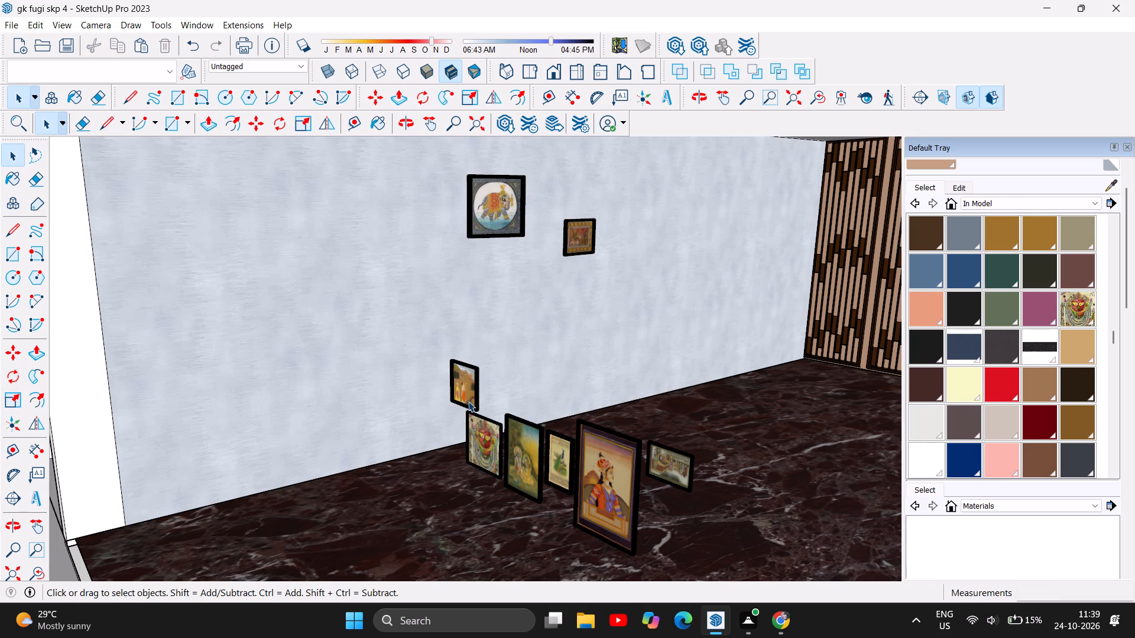
key(Delete)
key(Escape)
click(476, 395)
key(Delete)
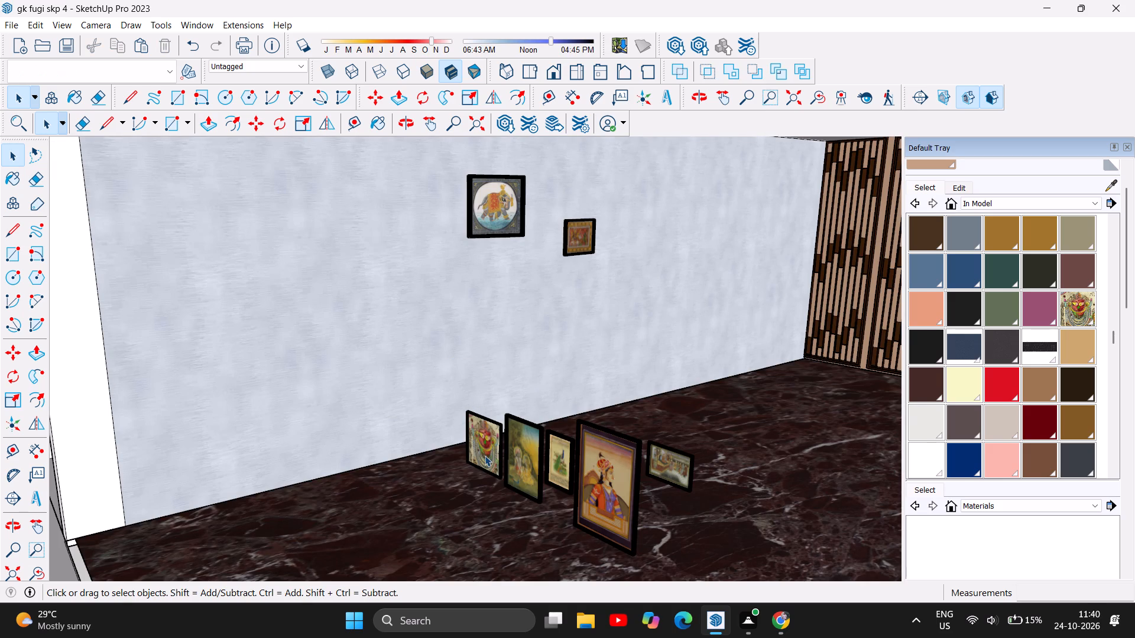
Delete the lower-row mask painting, yellow-green painting, bird painting and large portrait of the figure in a red turban.
click(485, 455)
key(Delete)
click(526, 453)
key(Delete)
click(560, 461)
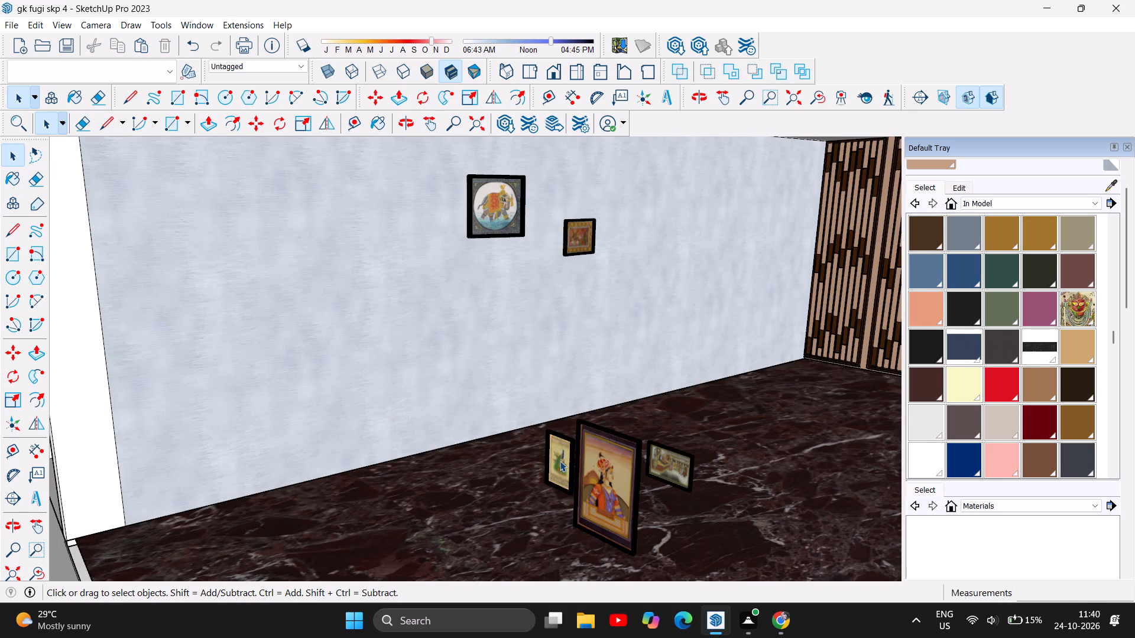
key(Delete)
click(584, 469)
key(Delete)
Delete the last small horizontal painting standing over the marble floor.
double_click(656, 467)
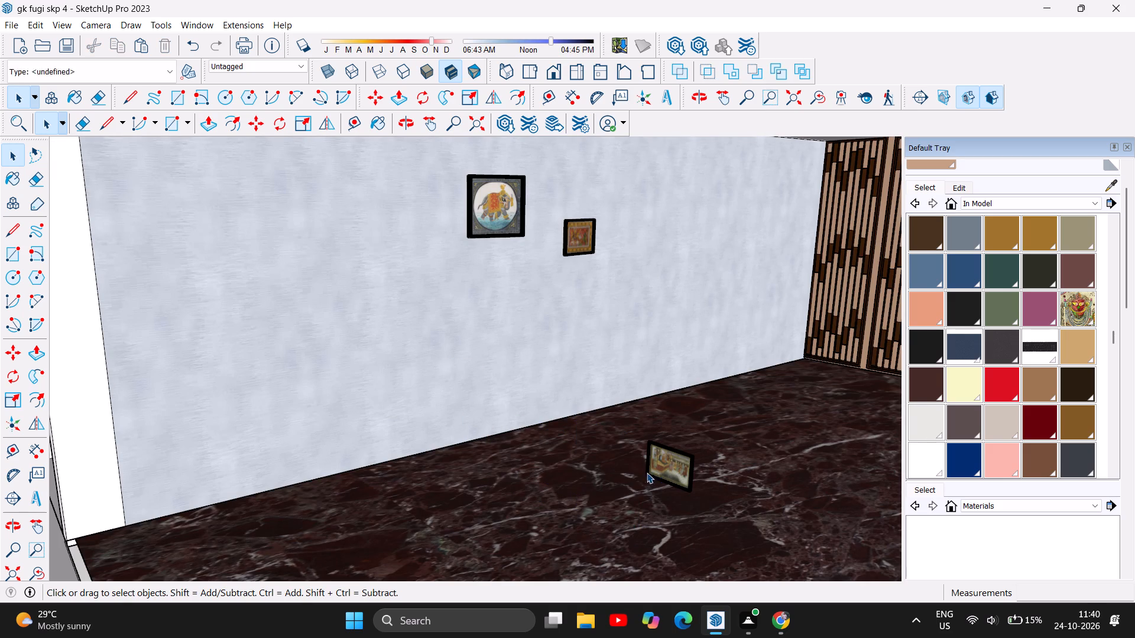
key(Delete)
click(8, 171)
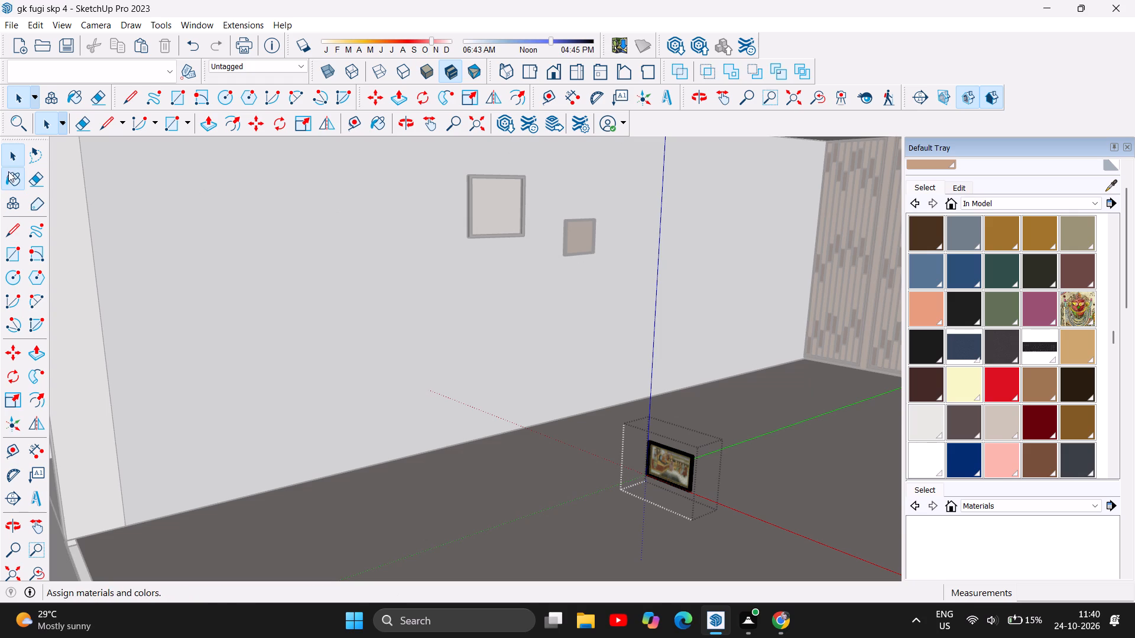
click(518, 599)
click(497, 536)
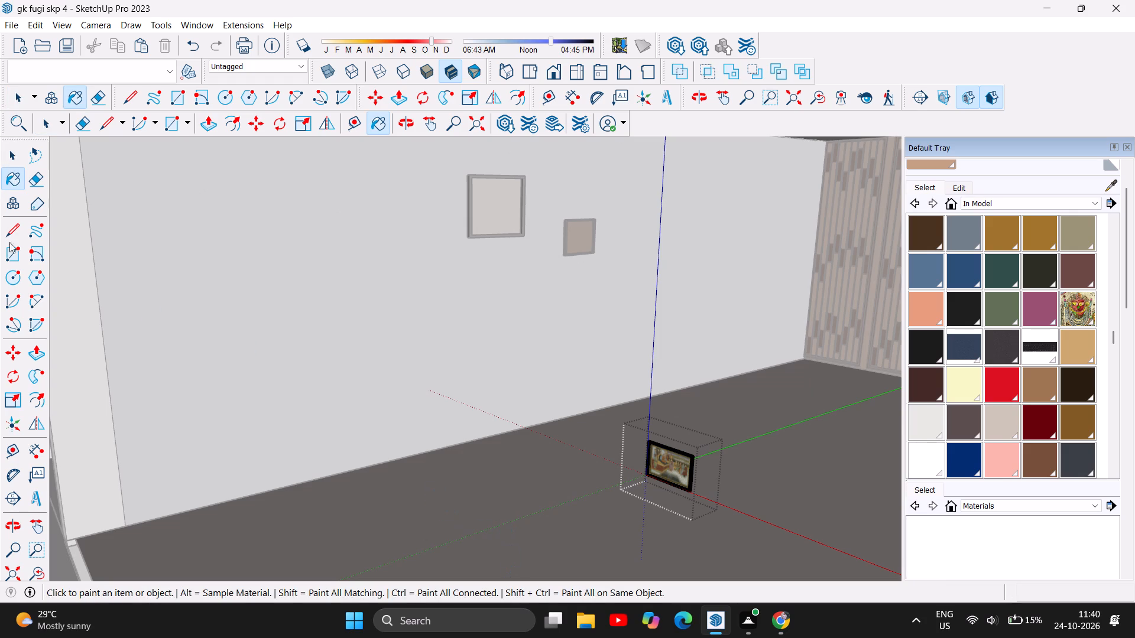
click(15, 149)
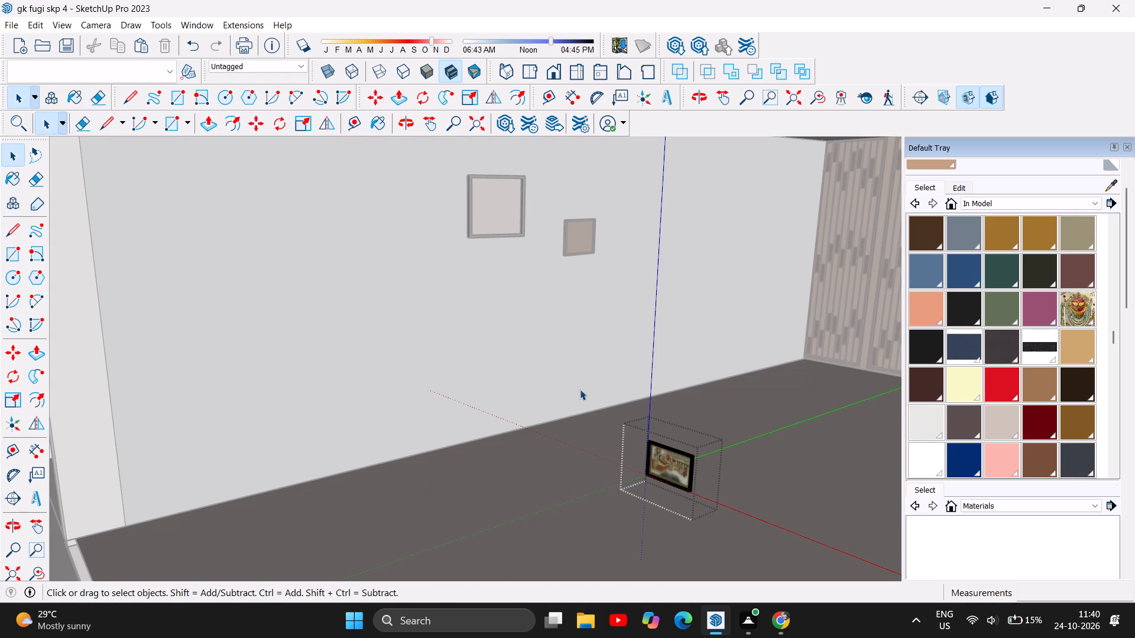
key(Escape)
click(651, 458)
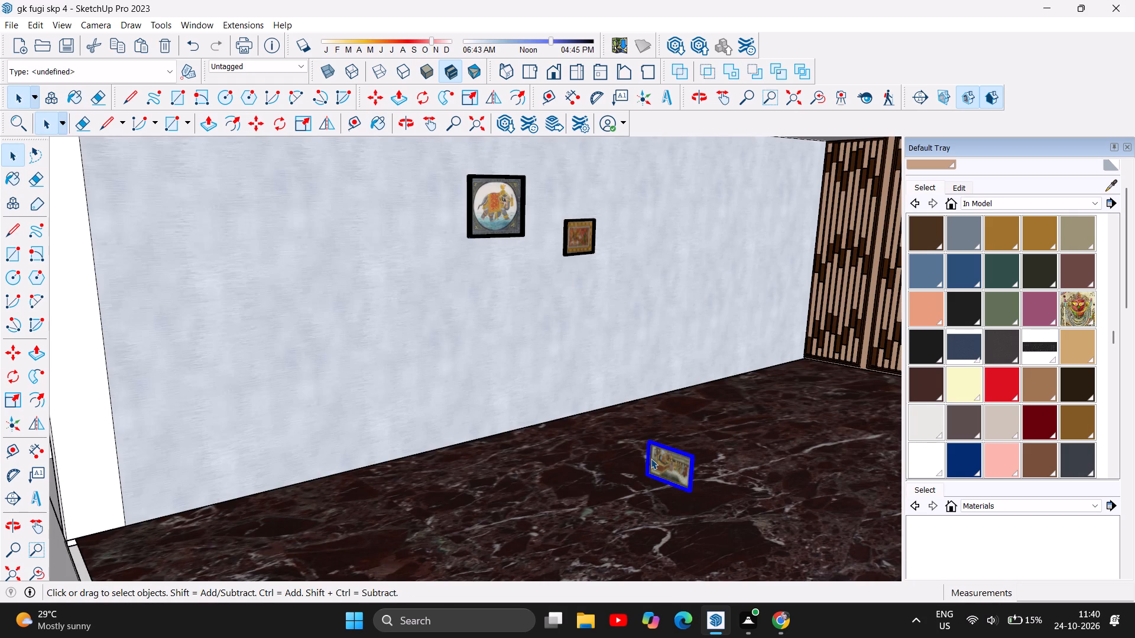
key(Delete)
Enlarge the small red-and-gold painting on the side wall uniformly by a factor of about 1.82.
scroll(624, 216, up, 5)
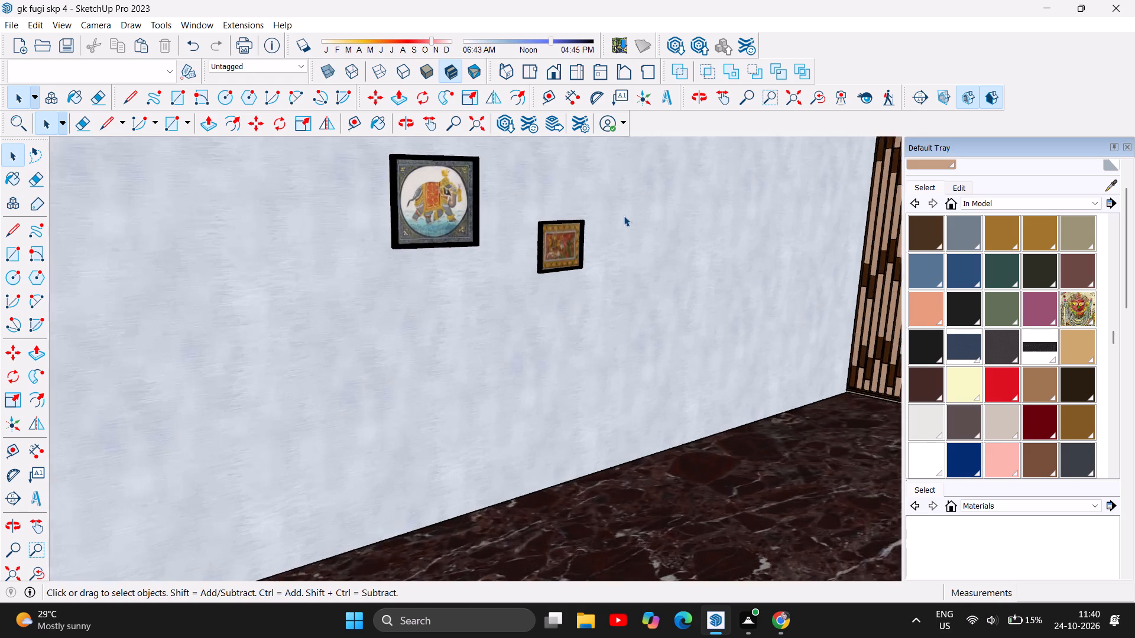
scroll(624, 216, up, 4)
click(515, 311)
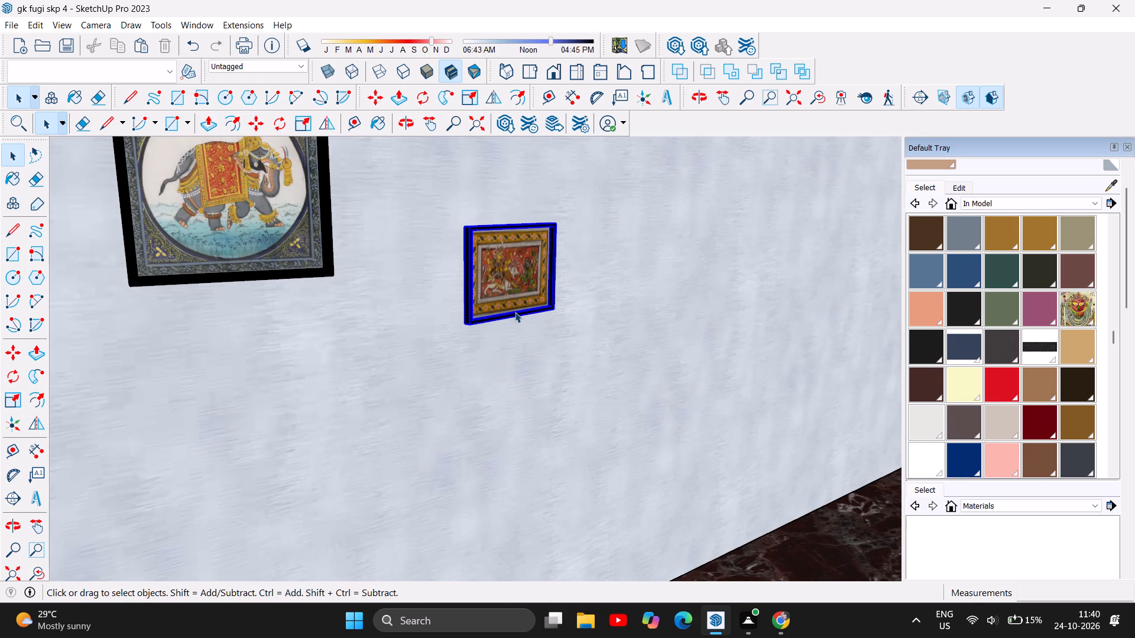
double_click(3, 399)
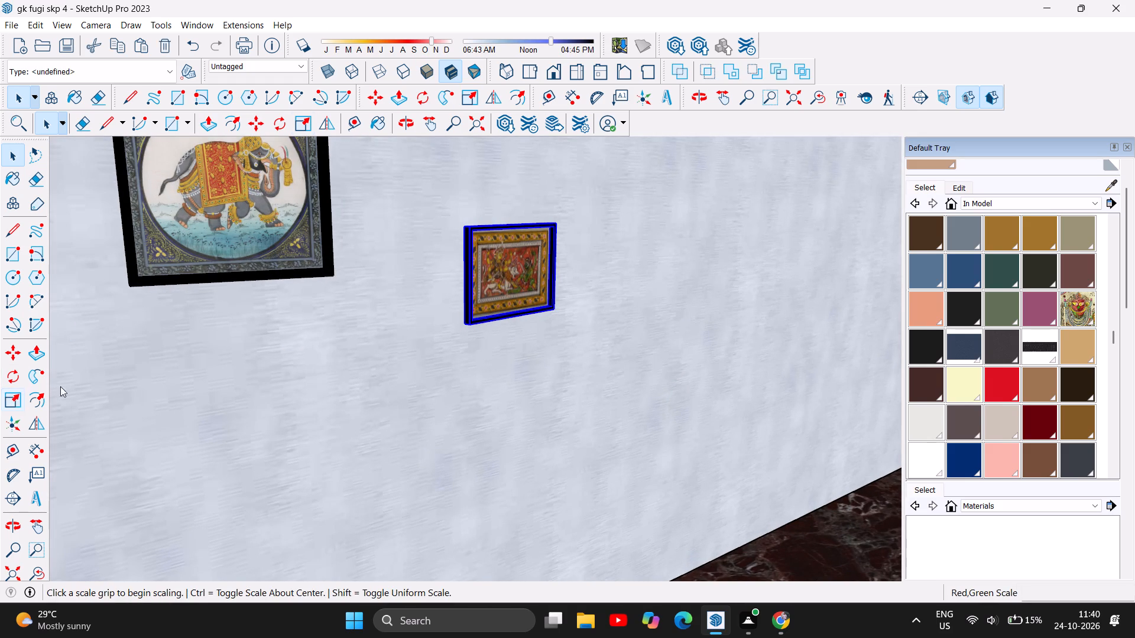
drag(475, 325, 454, 341)
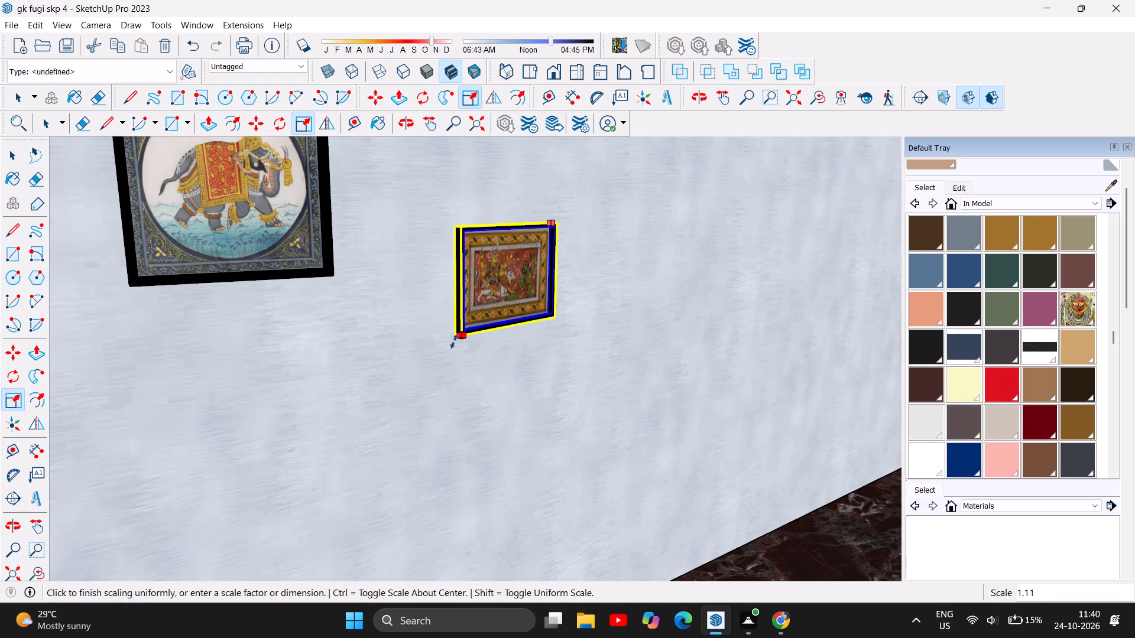
drag(454, 341, 384, 426)
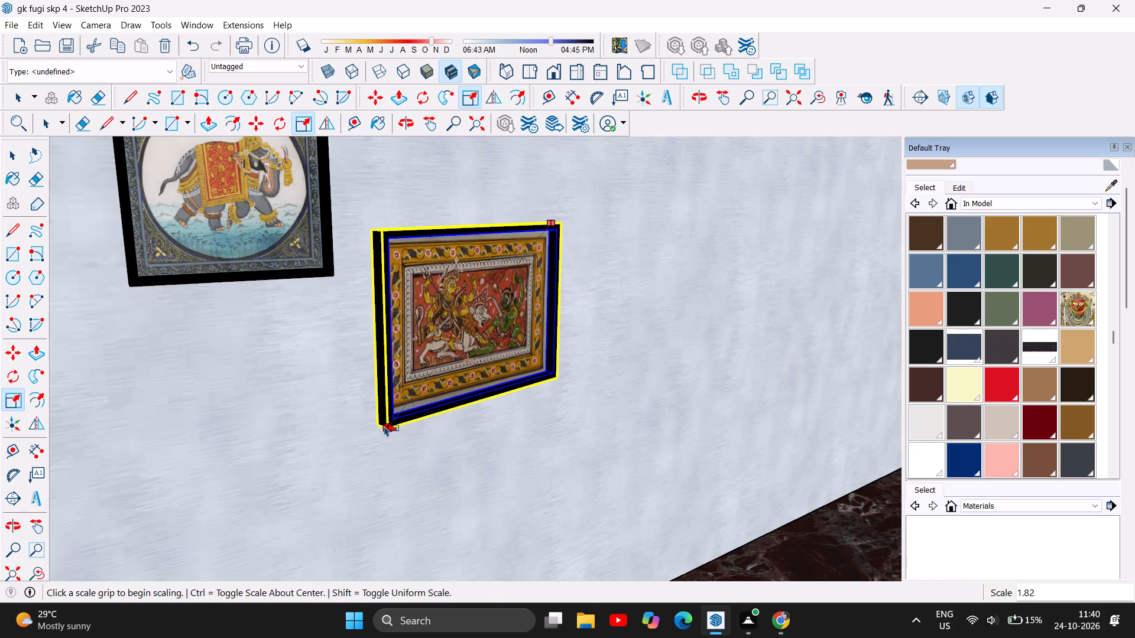
scroll(588, 382, down, 4)
scroll(508, 340, down, 2)
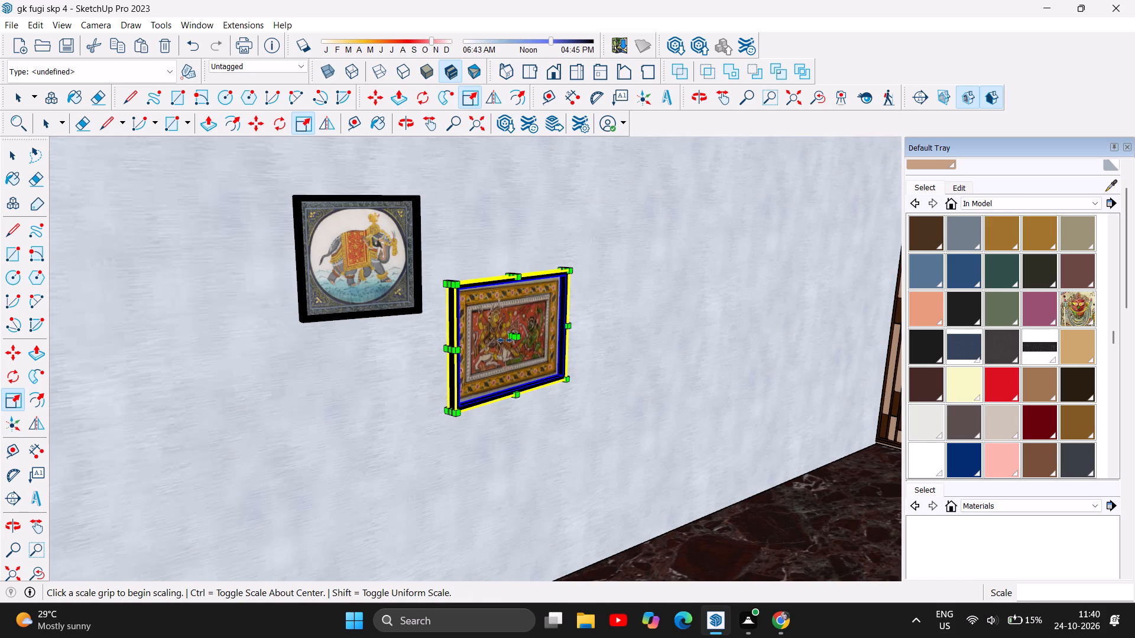
scroll(505, 340, down, 7)
Enlarge the framed elephant painting on the side wall uniformly by a factor of about 1.57.
click(401, 301)
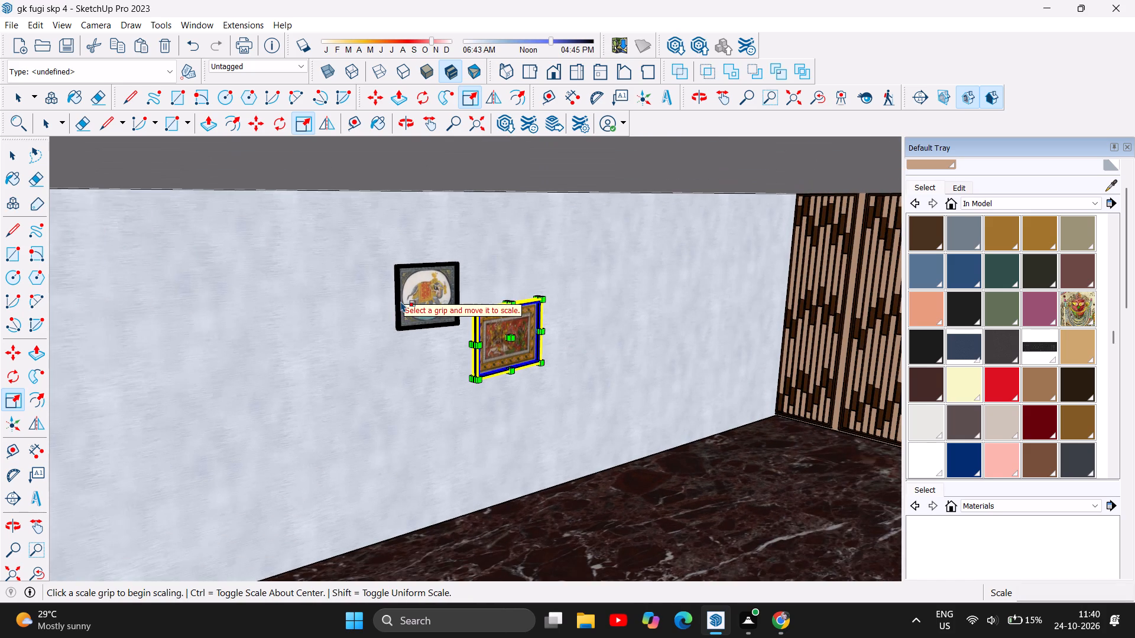
key(Escape)
click(402, 324)
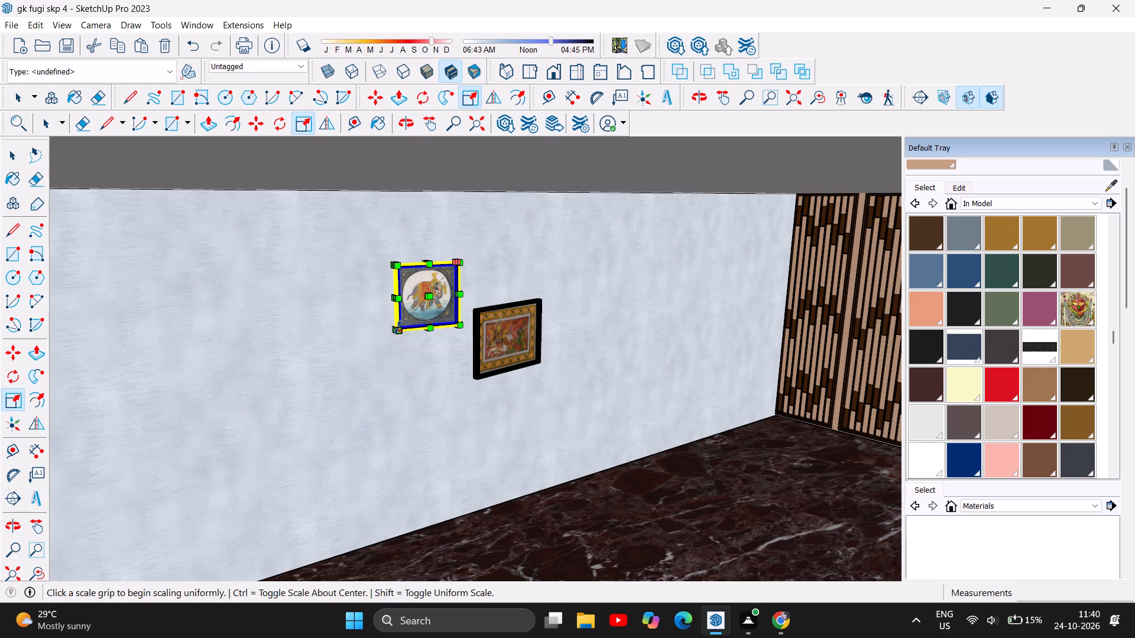
drag(401, 330, 338, 350)
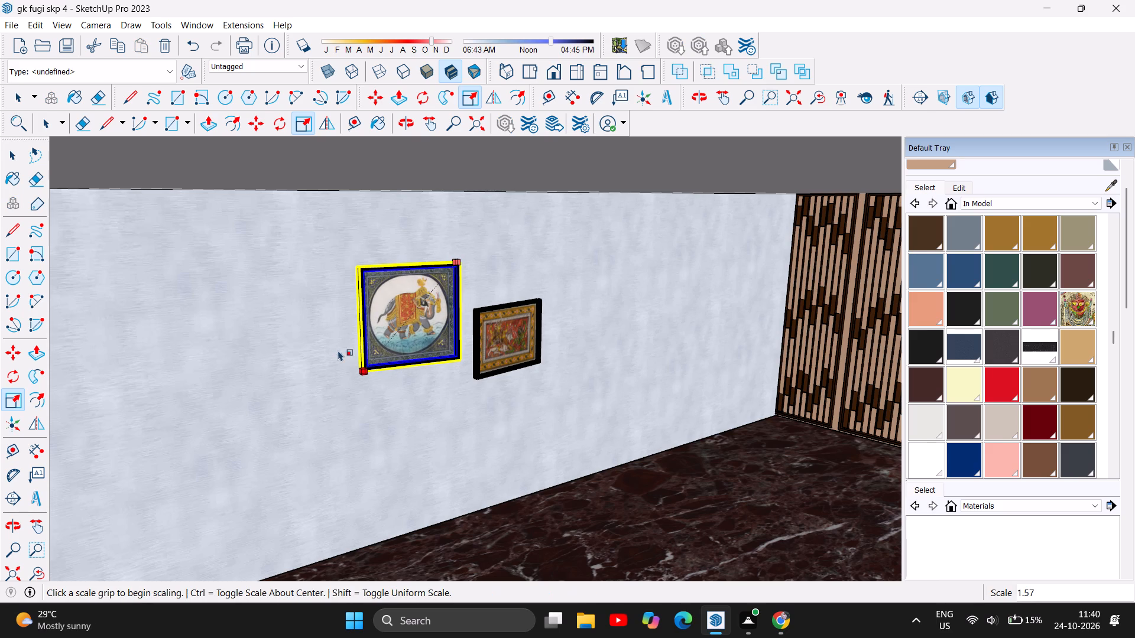
Examine the elephant and red-and-gold paintings on the side wall from inside the shop and from outside the building.
scroll(445, 413, down, 3)
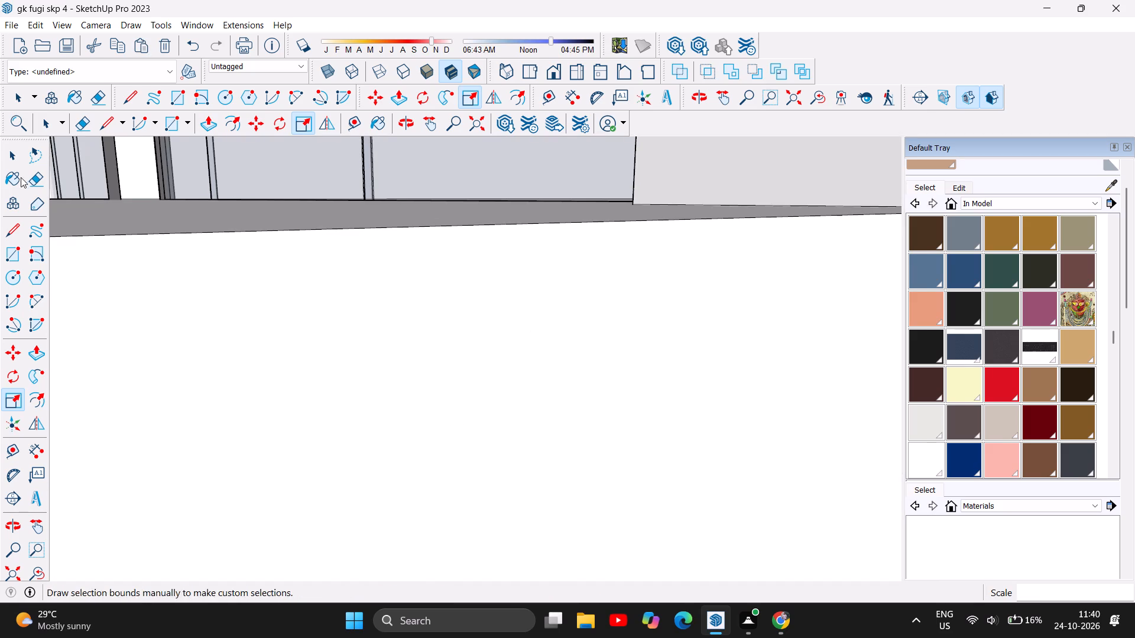
click(5, 149)
scroll(643, 260, down, 4)
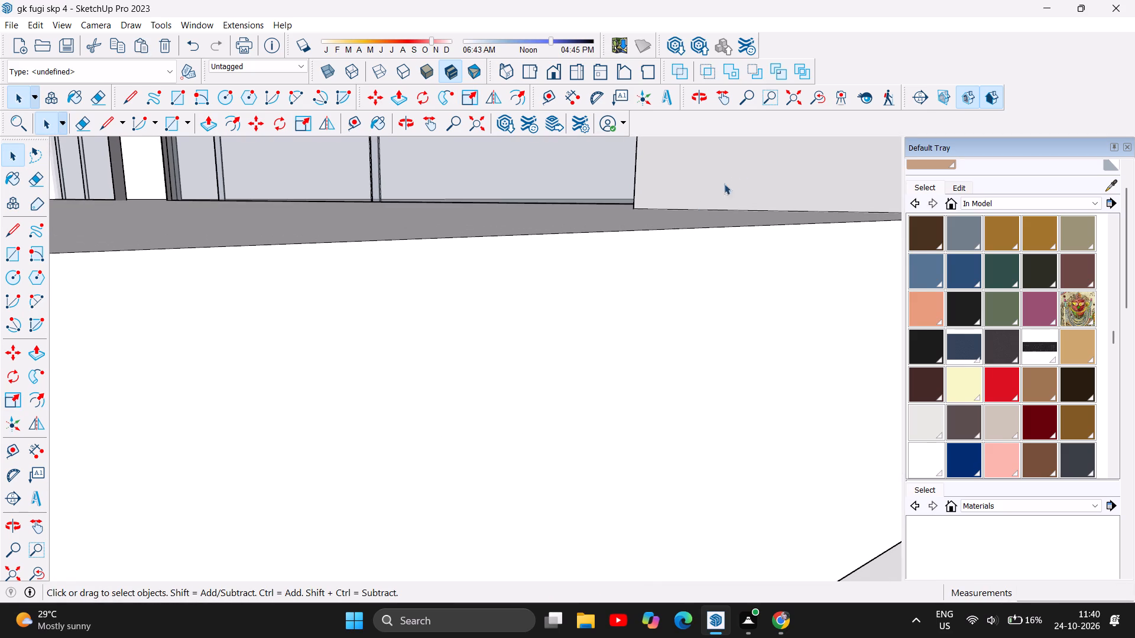
scroll(704, 220, down, 4)
scroll(577, 393, down, 7)
scroll(641, 269, down, 7)
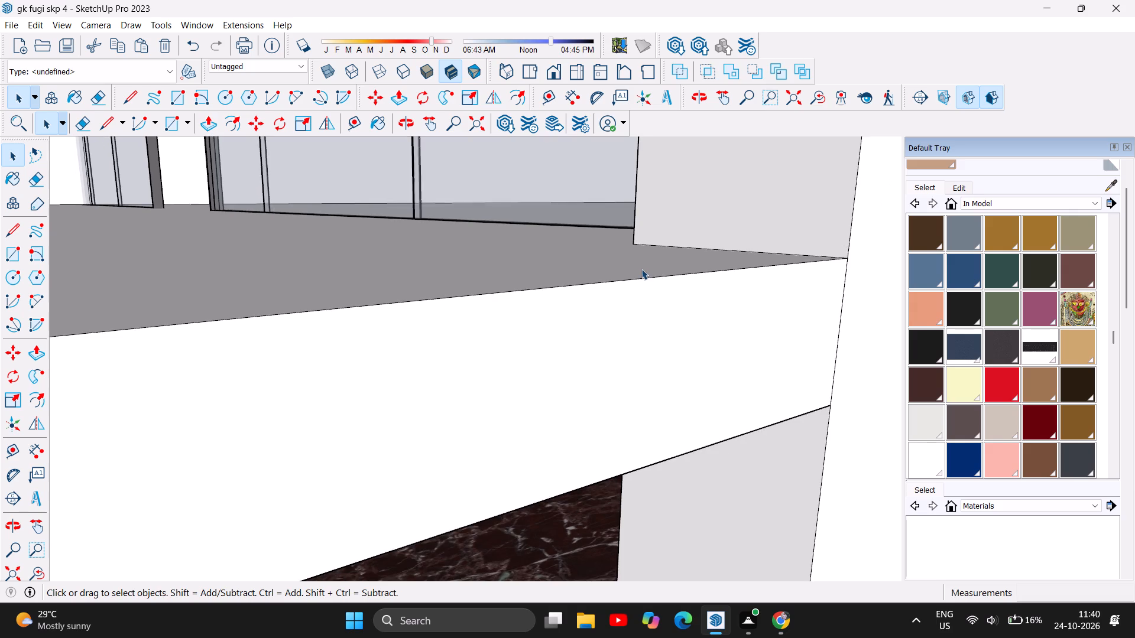
scroll(594, 237, down, 6)
scroll(532, 190, down, 7)
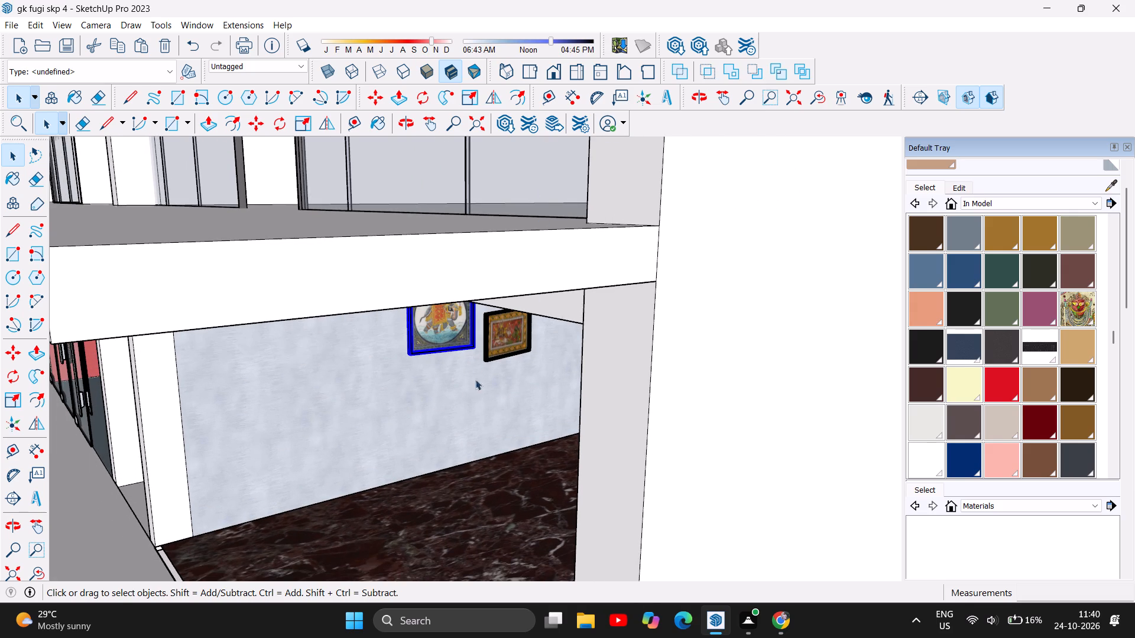
scroll(458, 397, up, 7)
scroll(498, 346, up, 5)
scroll(504, 346, down, 2)
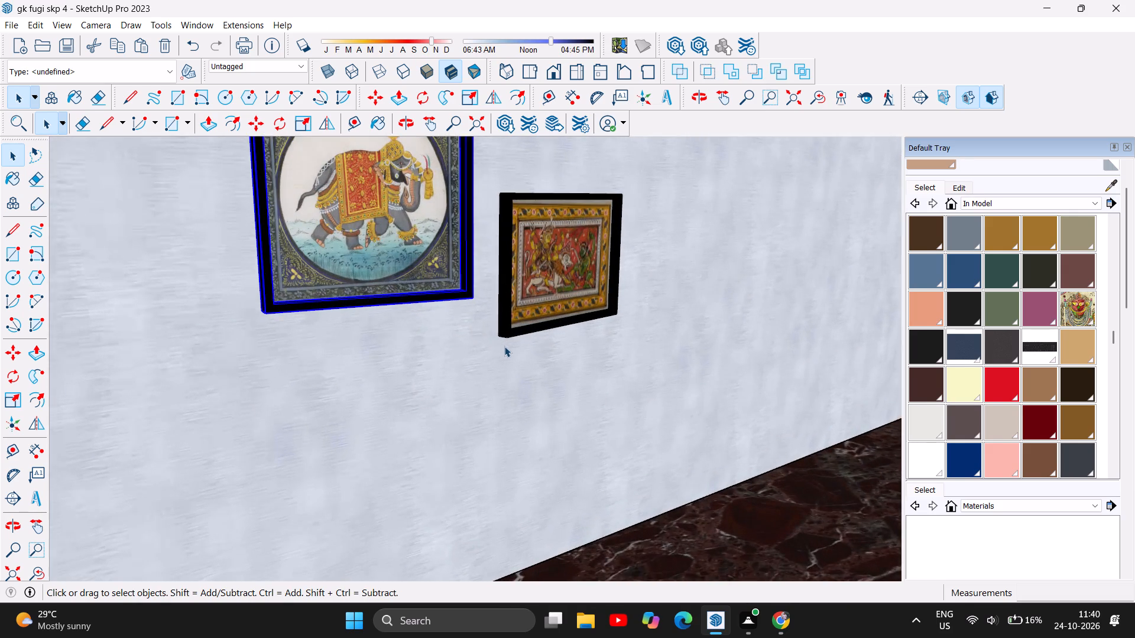
scroll(504, 346, down, 7)
scroll(616, 353, down, 5)
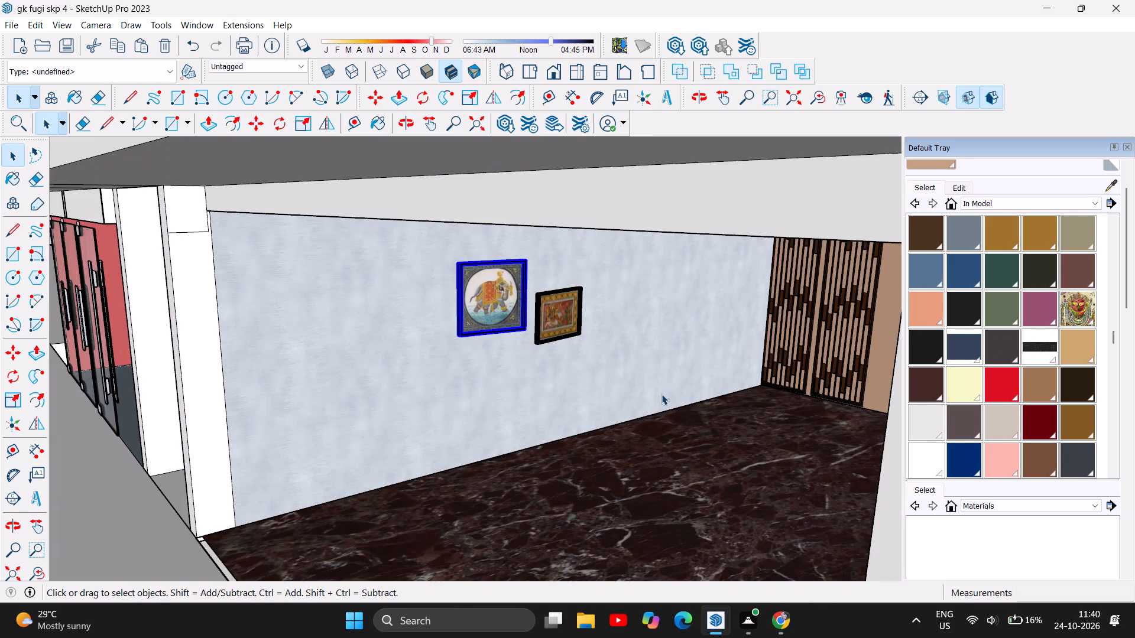
scroll(661, 394, down, 4)
scroll(404, 283, down, 6)
scroll(589, 203, down, 2)
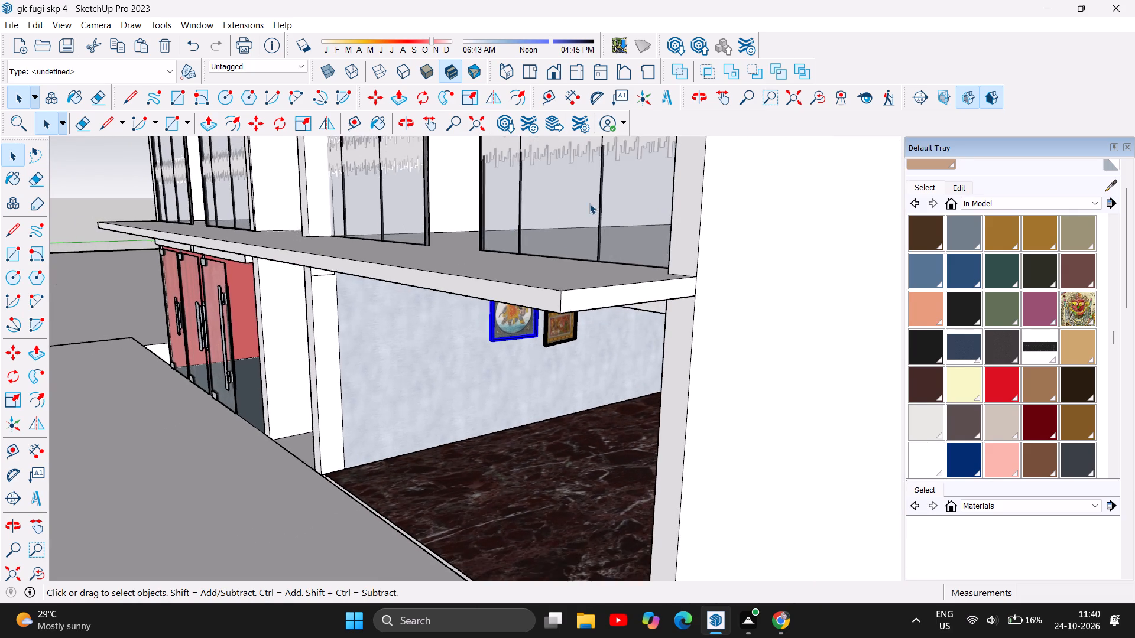
scroll(589, 203, down, 4)
scroll(670, 275, down, 6)
scroll(326, 460, down, 11)
click(170, 187)
click(407, 122)
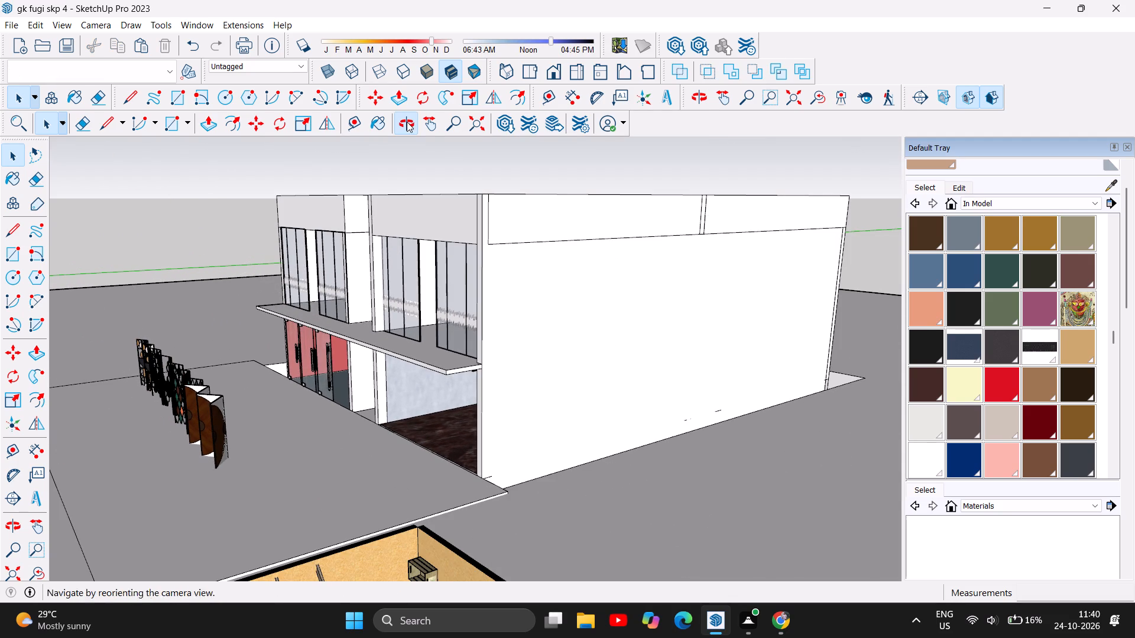
drag(377, 418, 463, 392)
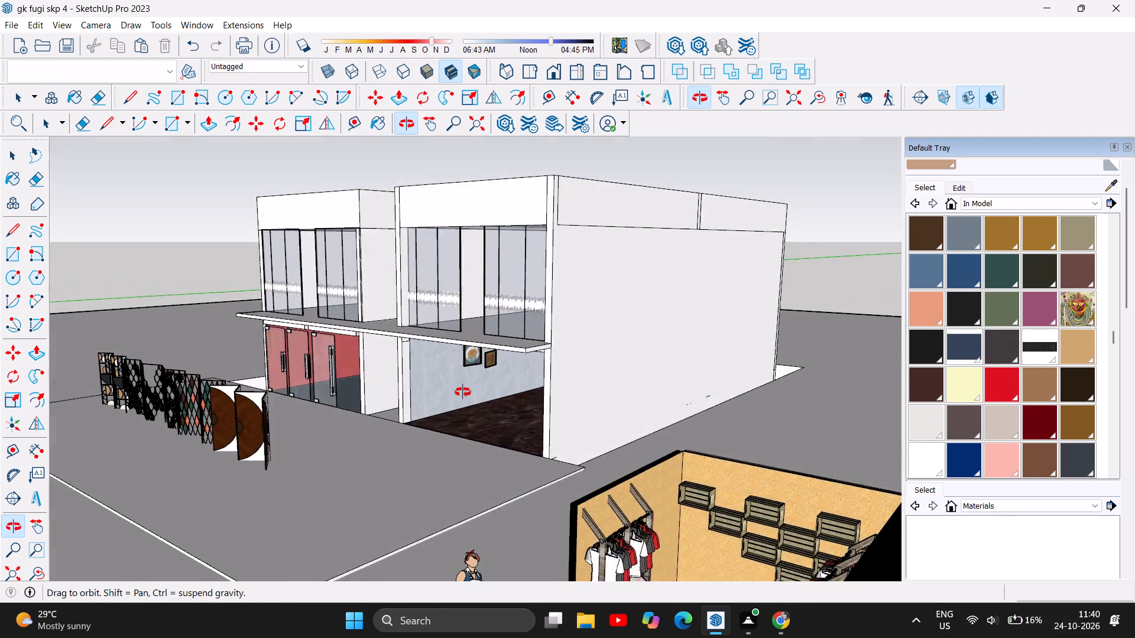
drag(463, 392, 474, 386)
scroll(493, 356, up, 13)
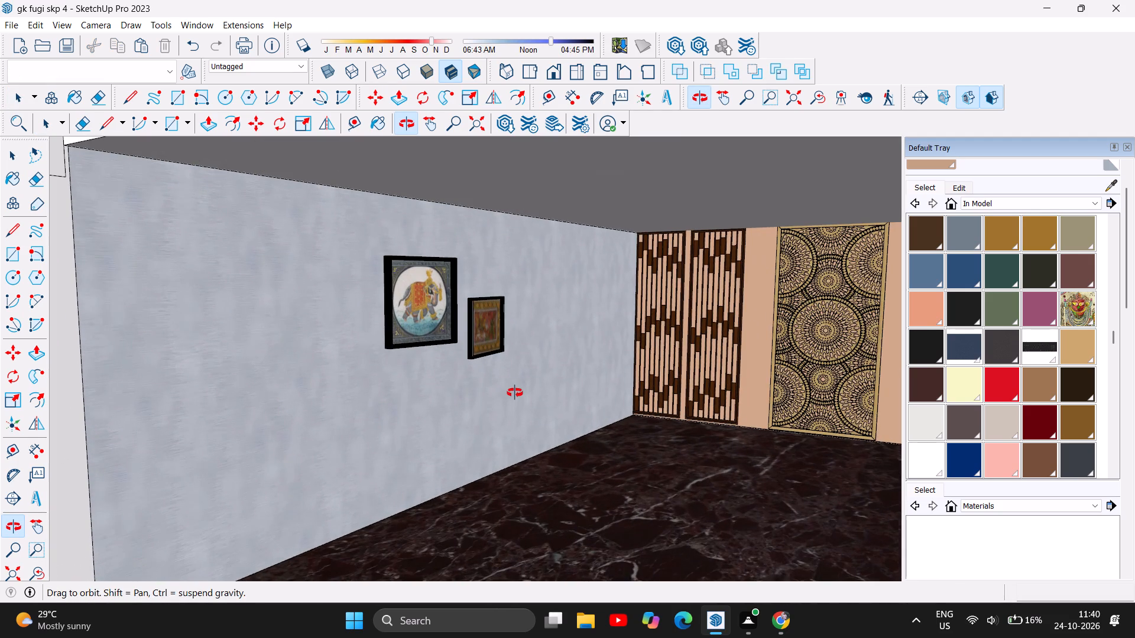
drag(595, 425, 567, 415)
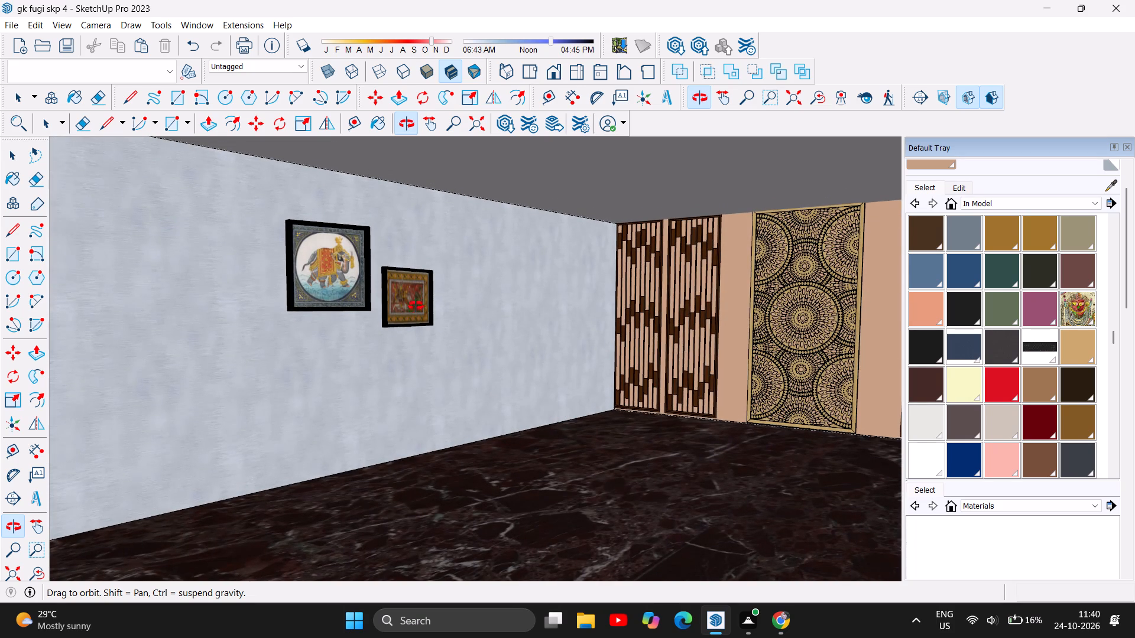
scroll(411, 298, up, 9)
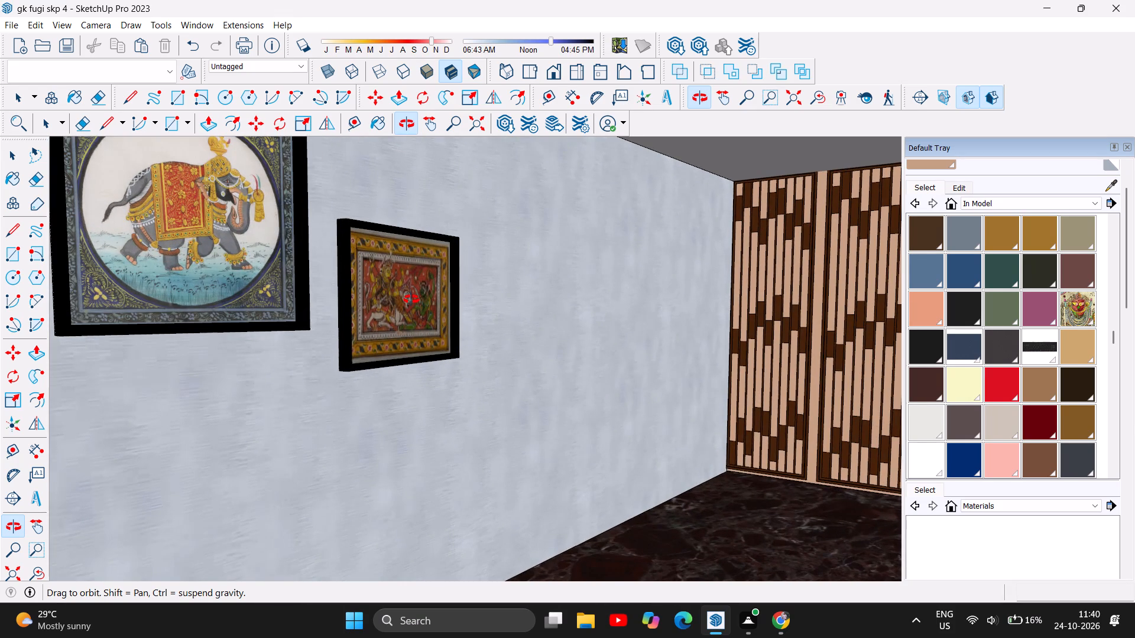
scroll(423, 340, down, 6)
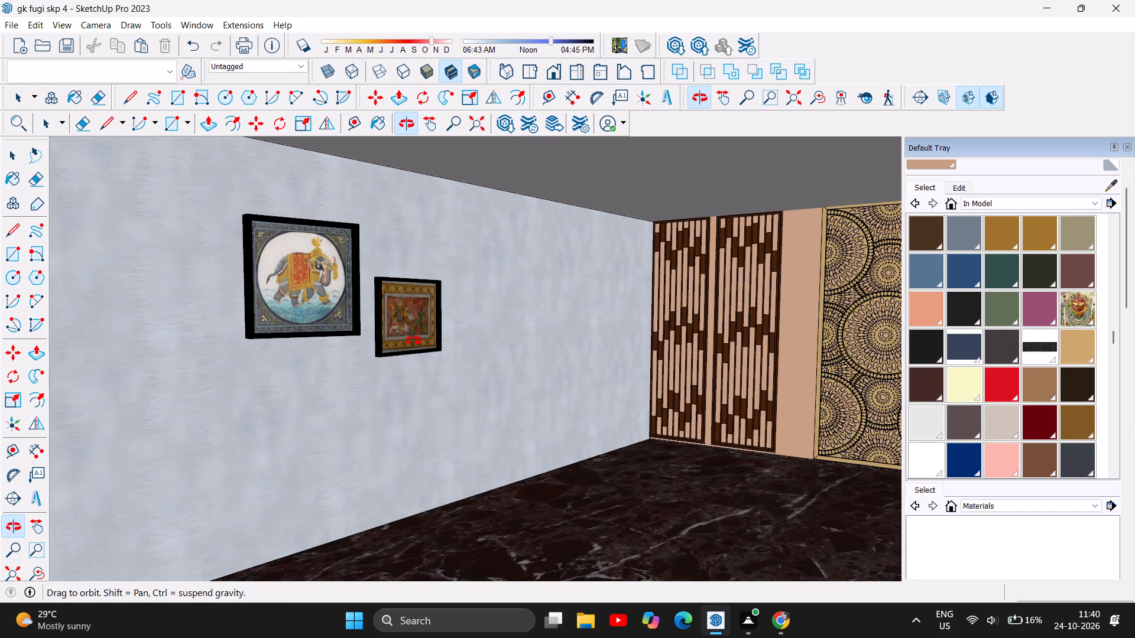
scroll(414, 341, down, 6)
scroll(591, 367, down, 5)
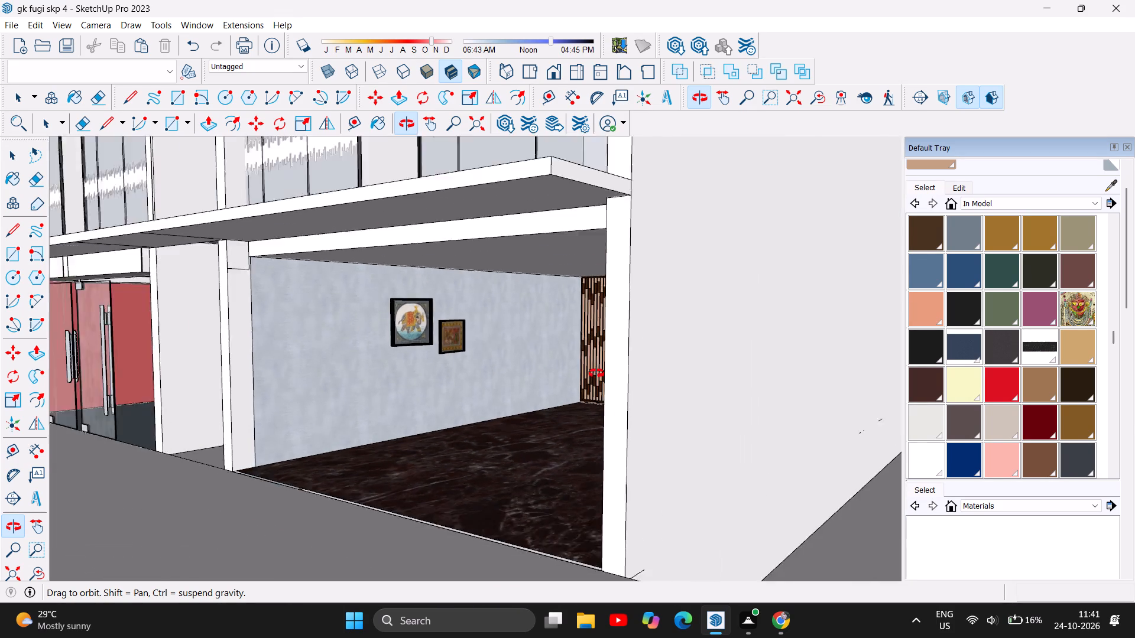
drag(405, 437, 521, 444)
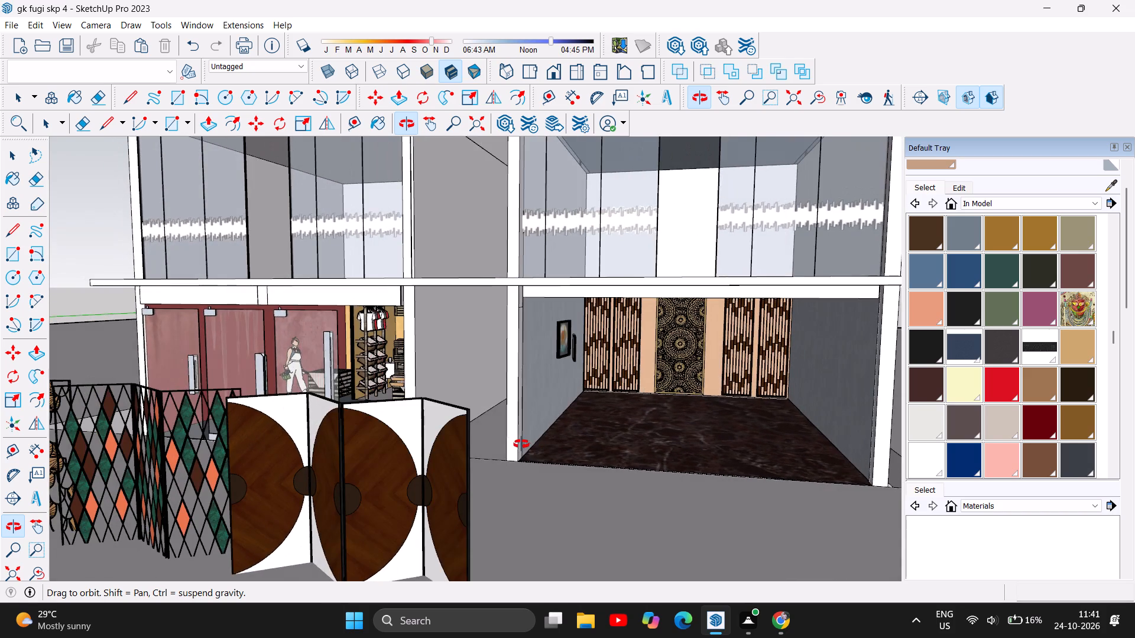
drag(521, 444, 523, 445)
Delete the red-and-gold painting beside the elephant painting on the side wall.
scroll(663, 409, up, 5)
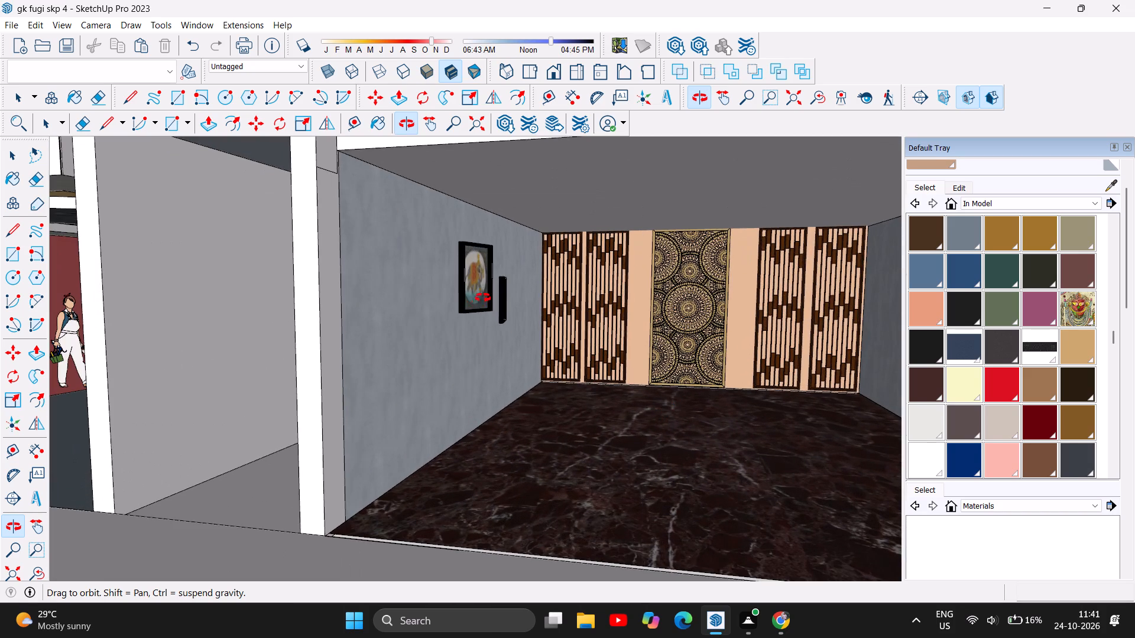
scroll(497, 273, up, 12)
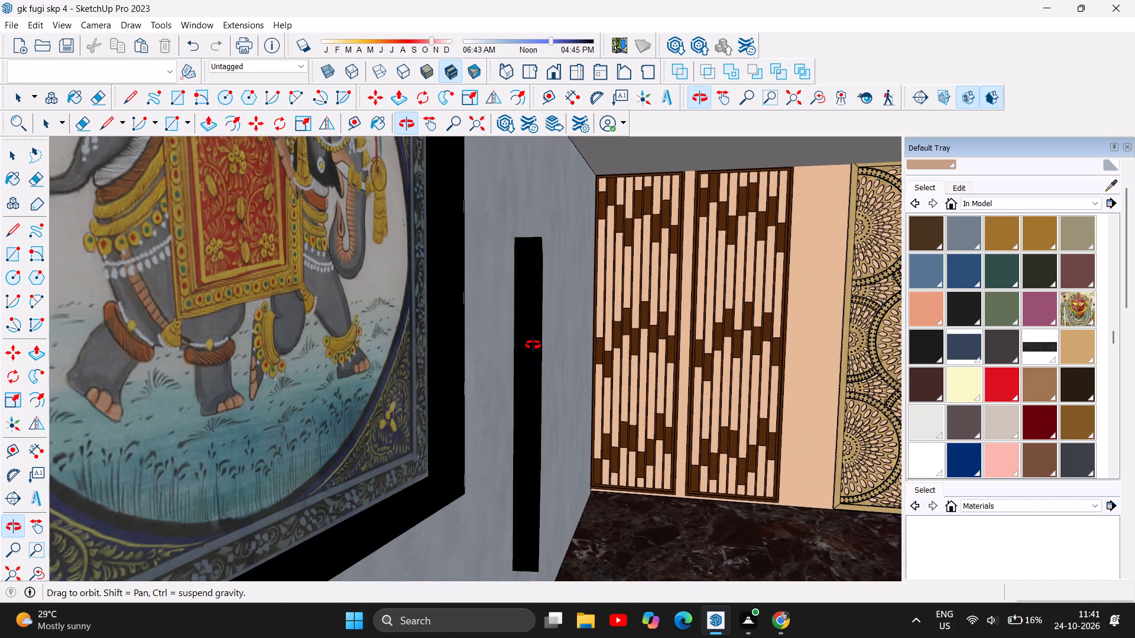
click(12, 153)
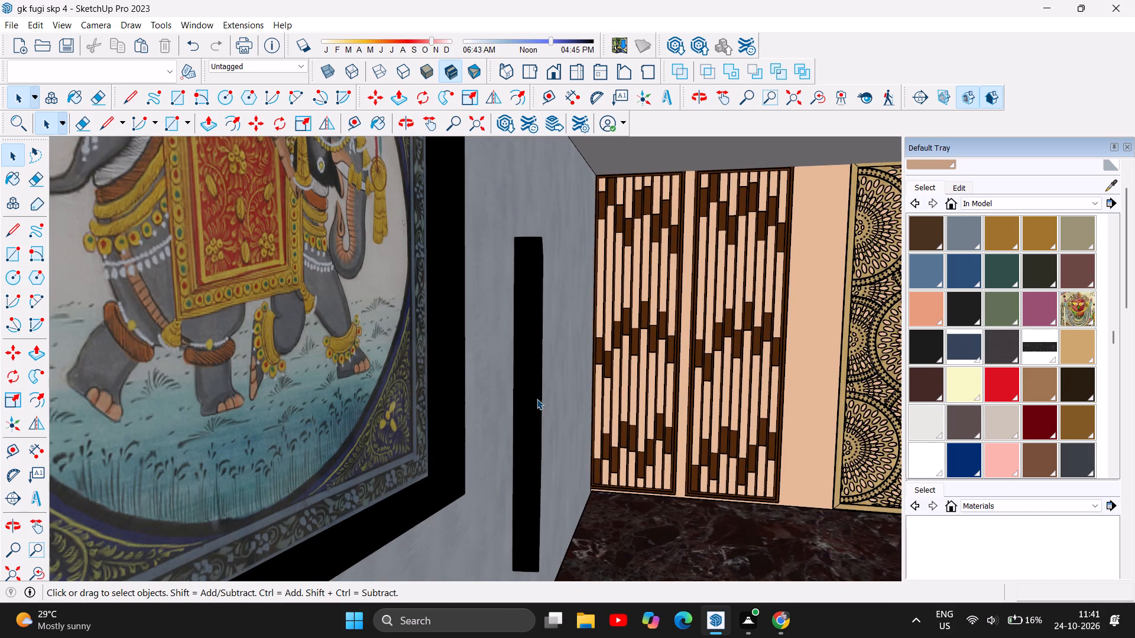
click(535, 399)
key(Delete)
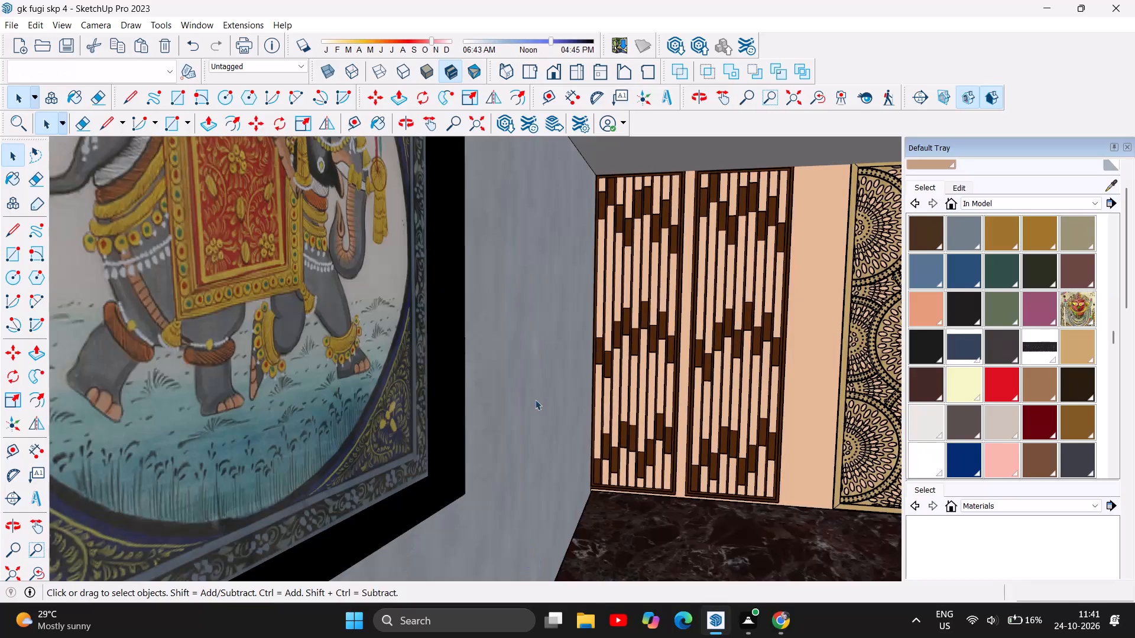
Examine how the elephant painting sits against the side wall, up close and within the whole marble-floored shop.
scroll(502, 409, down, 6)
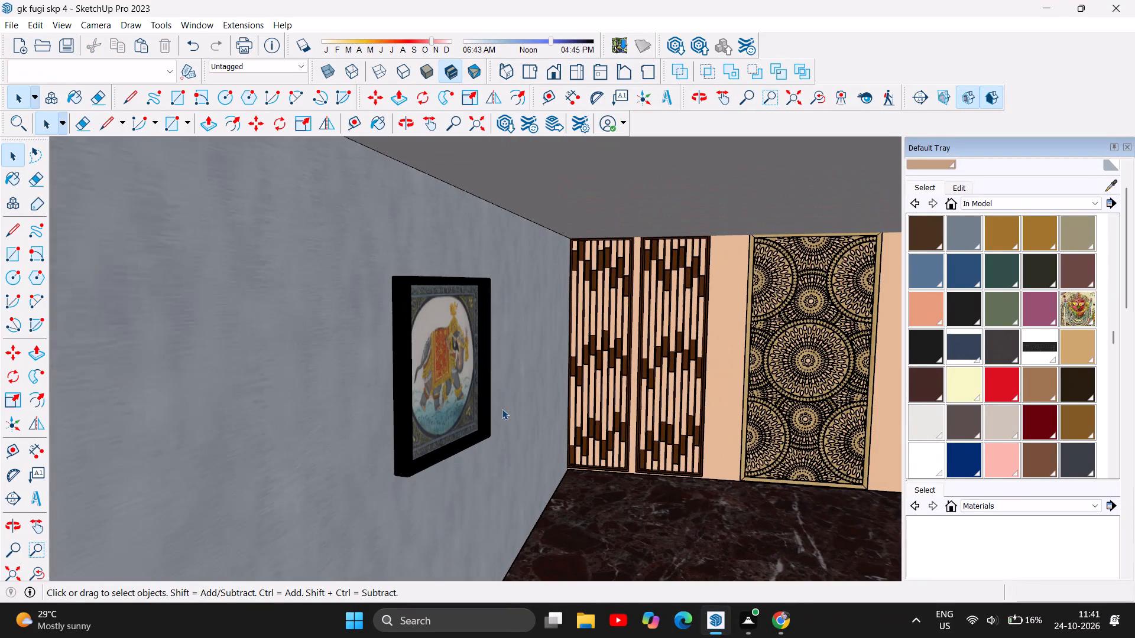
scroll(482, 412, up, 7)
scroll(344, 374, up, 6)
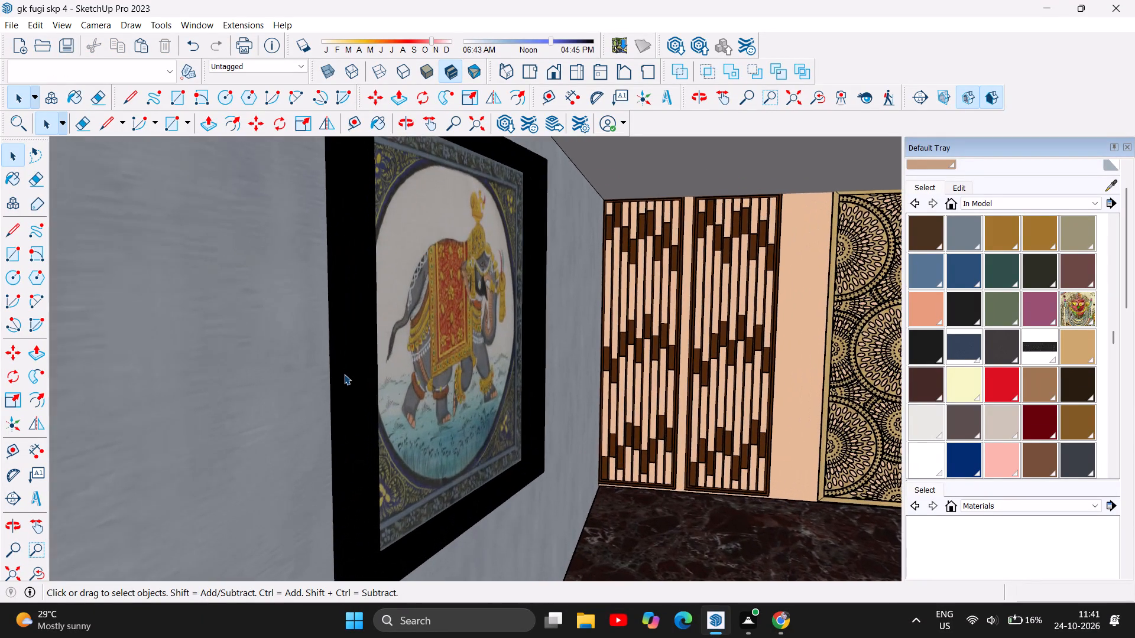
scroll(344, 374, down, 1)
scroll(292, 402, up, 9)
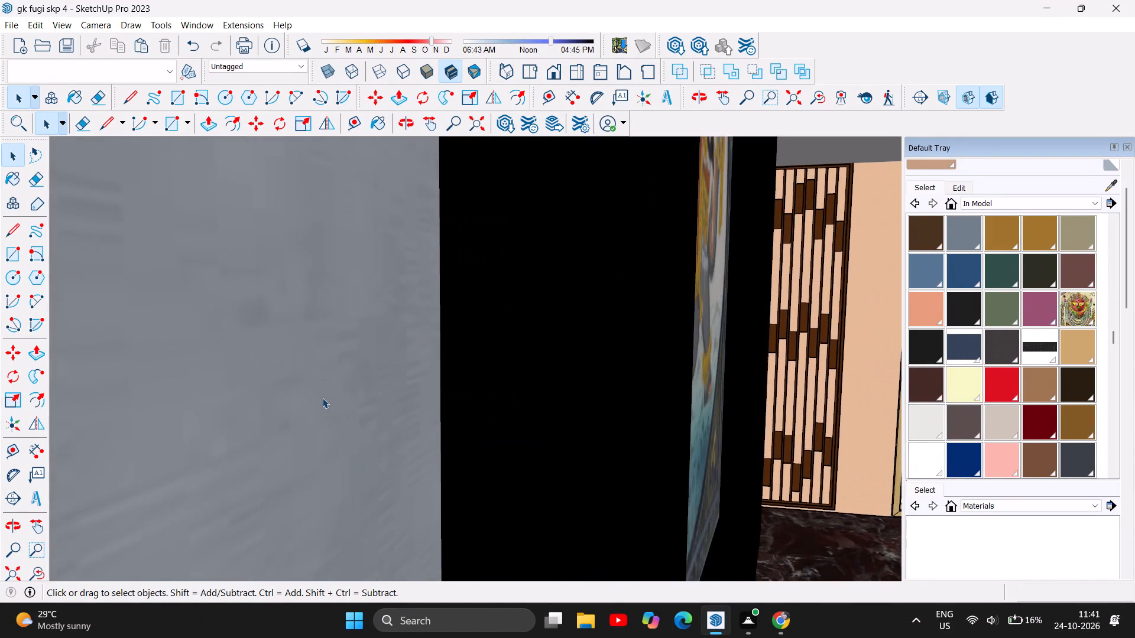
scroll(322, 398, up, 2)
scroll(369, 389, up, 4)
scroll(369, 389, down, 3)
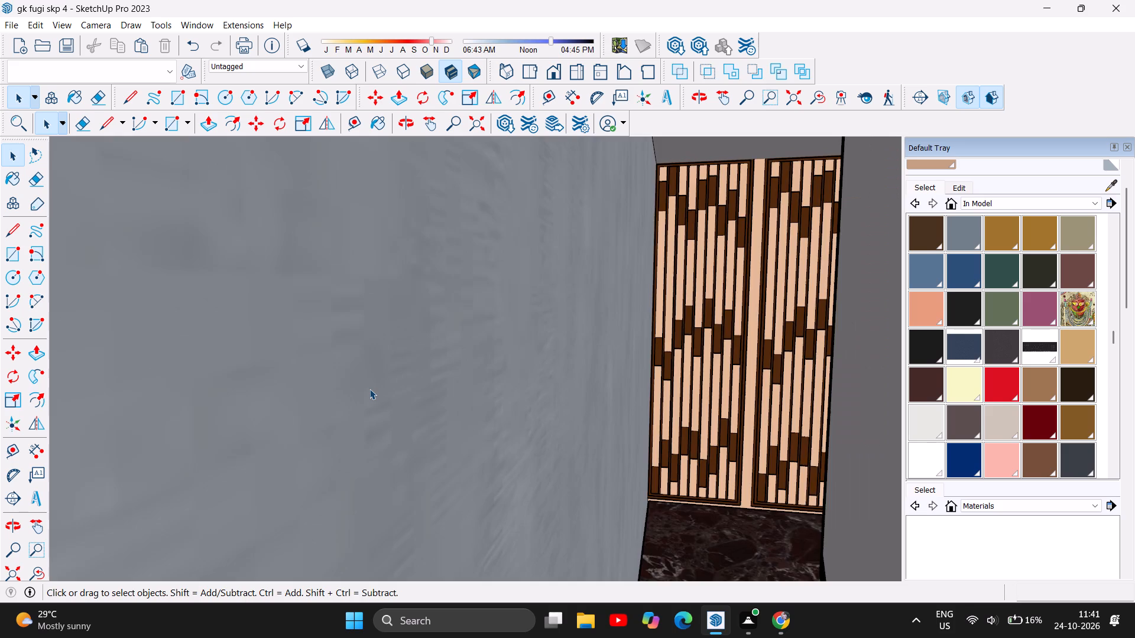
scroll(369, 389, down, 2)
scroll(369, 389, up, 1)
scroll(369, 389, down, 16)
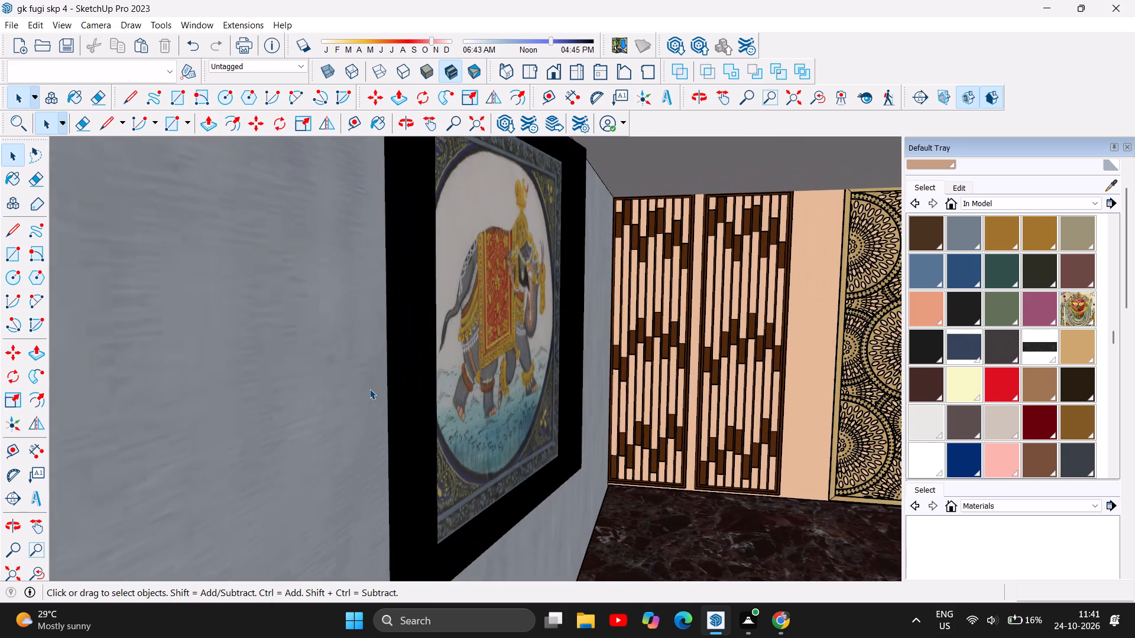
scroll(369, 389, down, 18)
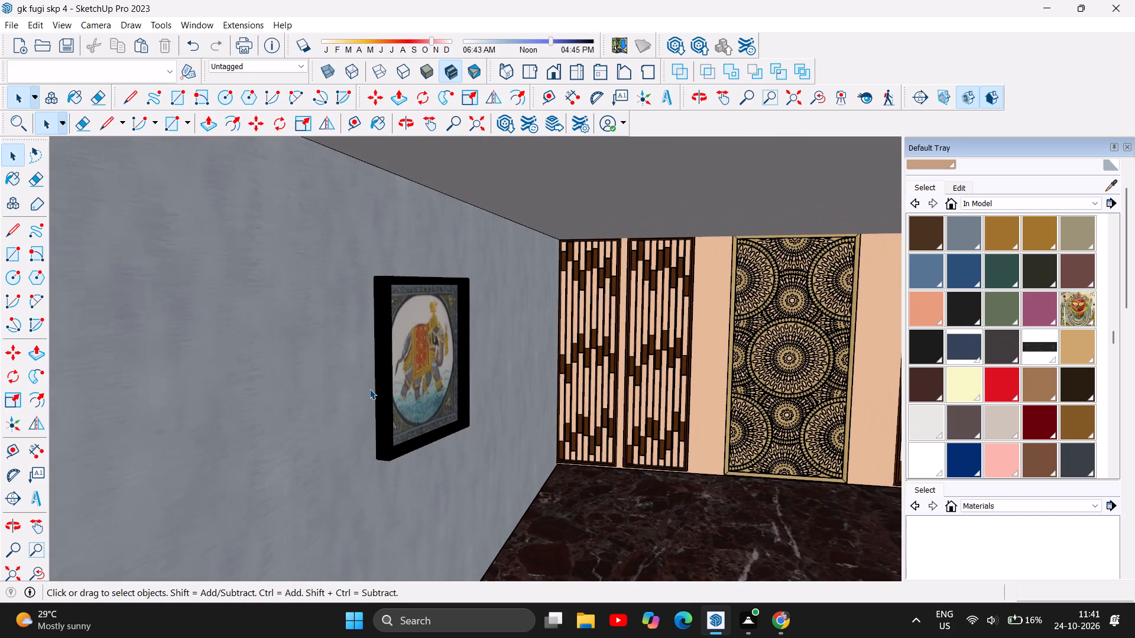
scroll(369, 389, down, 15)
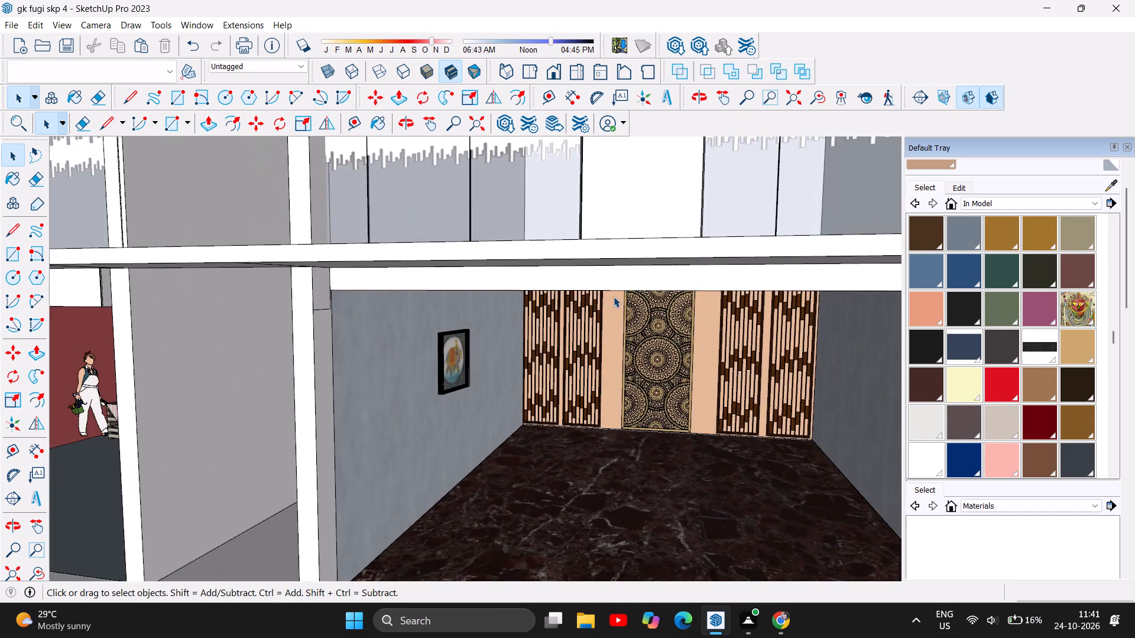
scroll(614, 297, down, 6)
scroll(670, 467, up, 9)
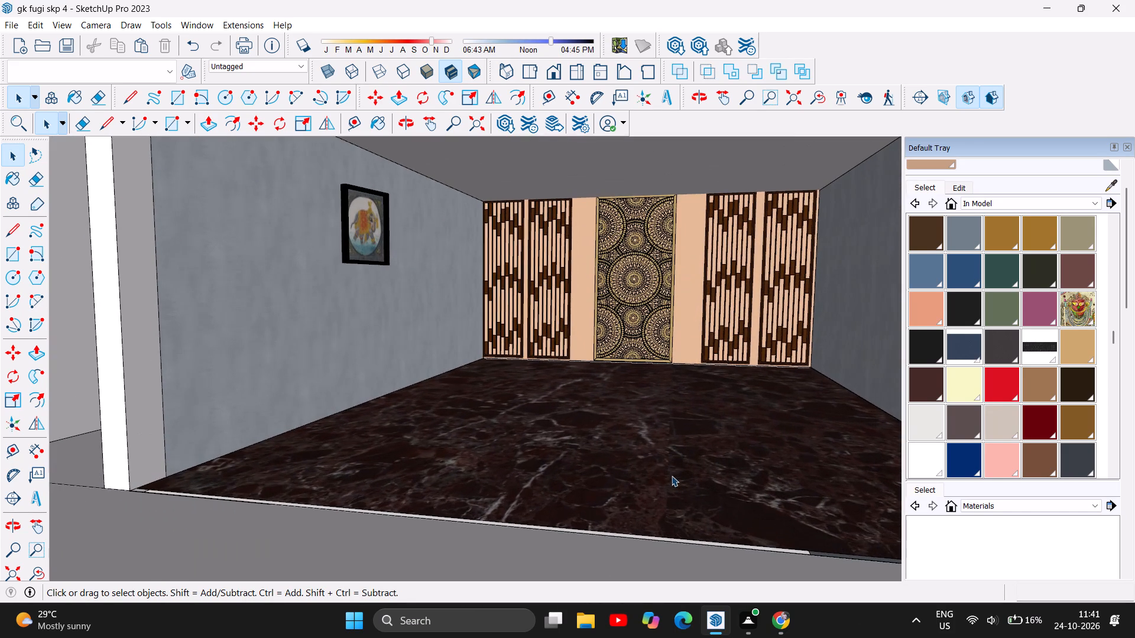
scroll(627, 438, up, 1)
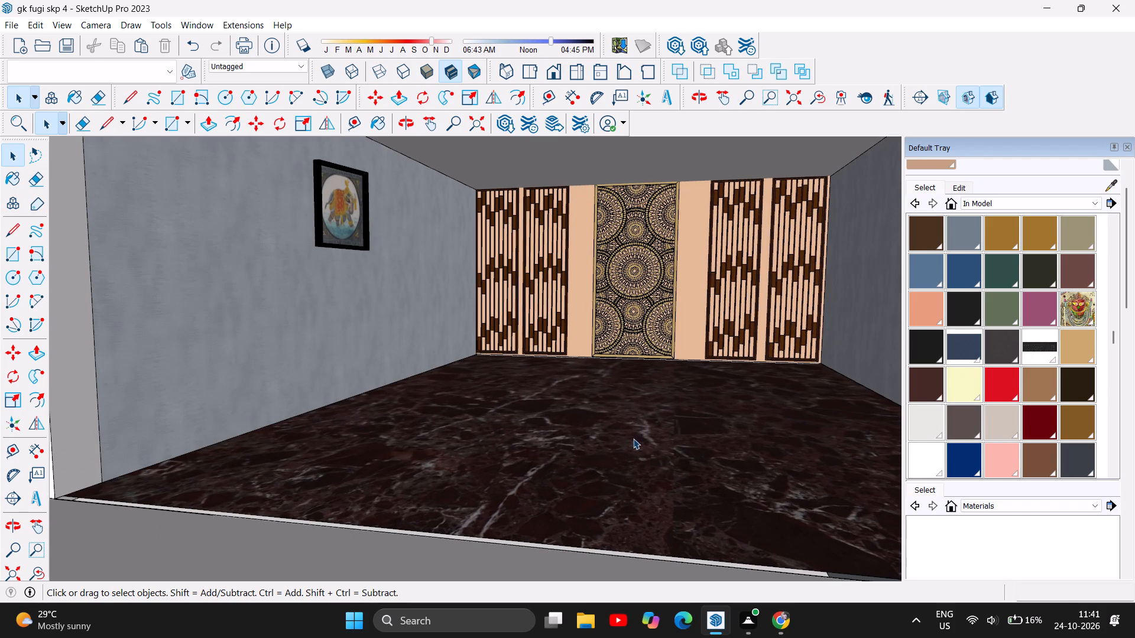
scroll(659, 411, down, 2)
scroll(572, 435, down, 5)
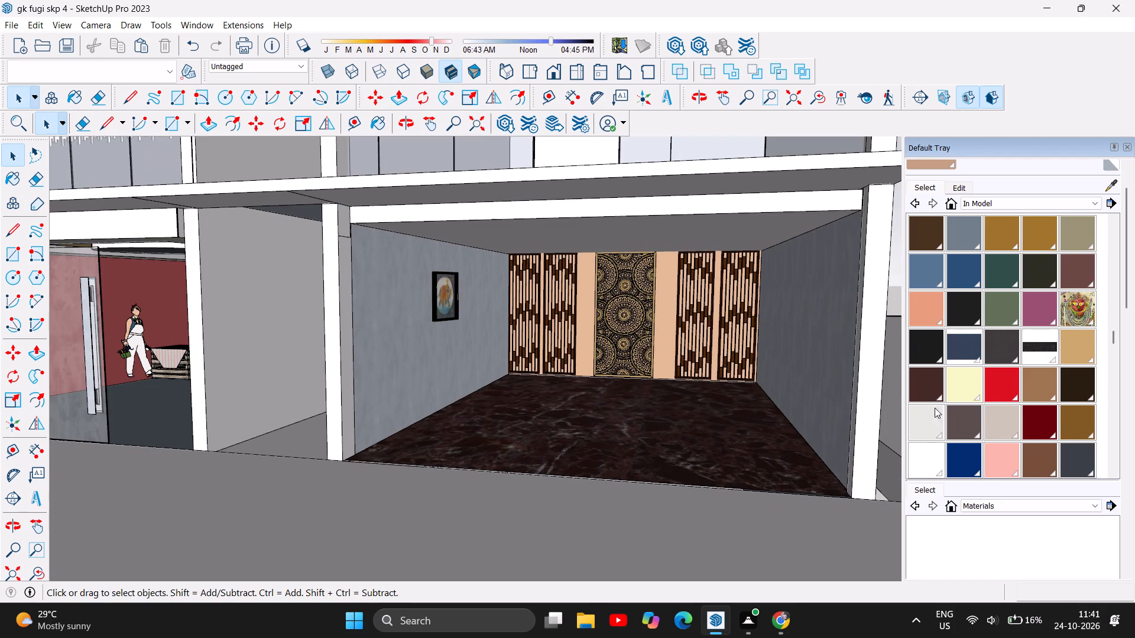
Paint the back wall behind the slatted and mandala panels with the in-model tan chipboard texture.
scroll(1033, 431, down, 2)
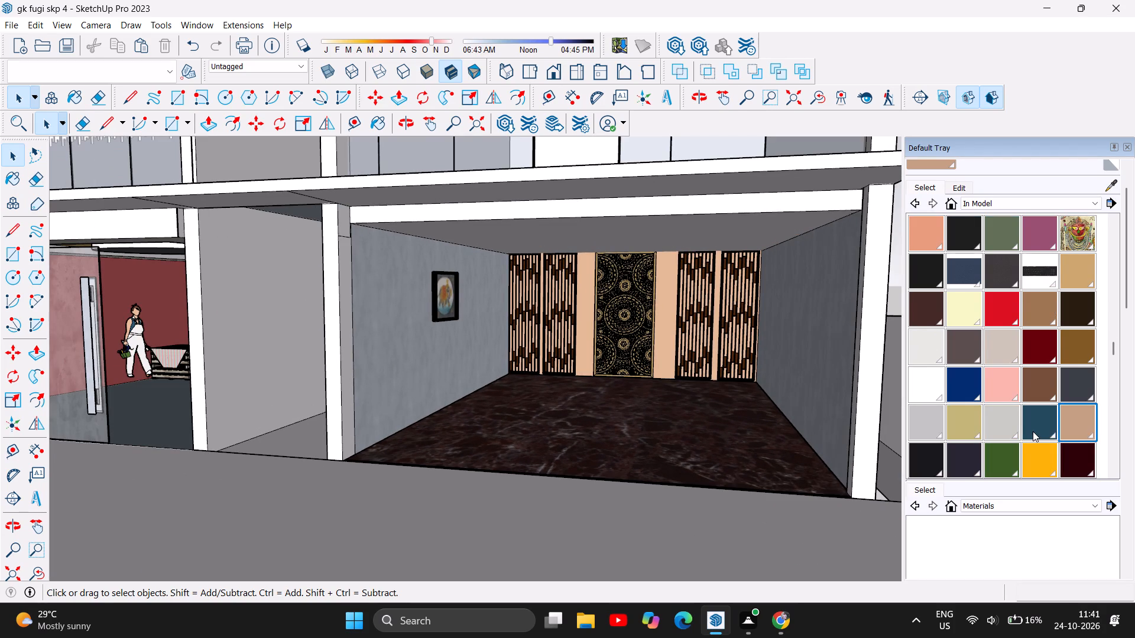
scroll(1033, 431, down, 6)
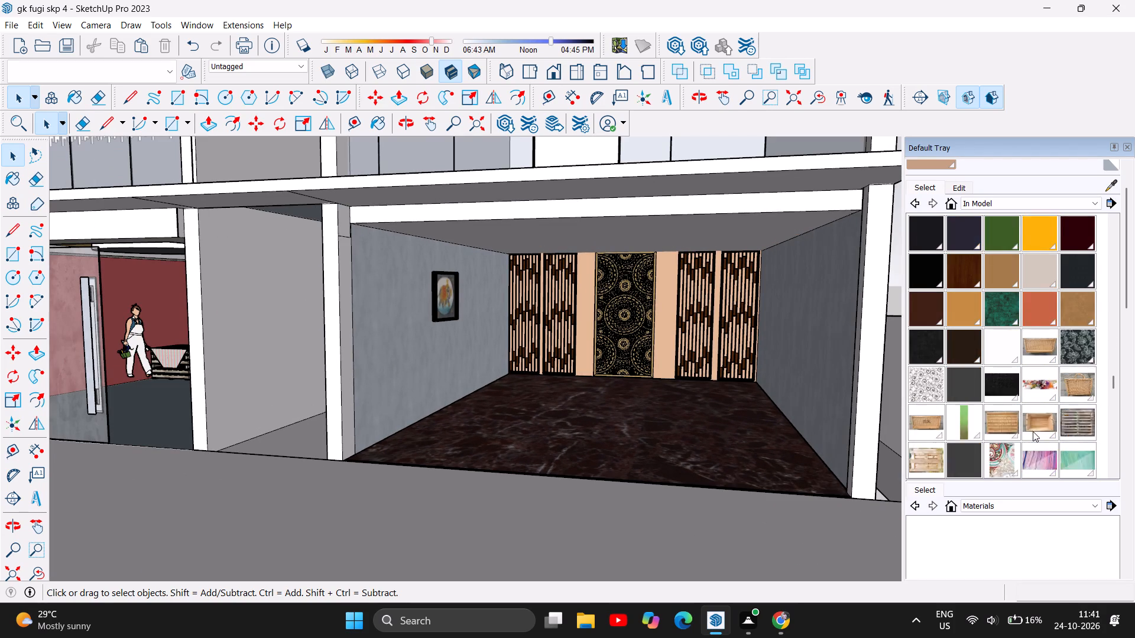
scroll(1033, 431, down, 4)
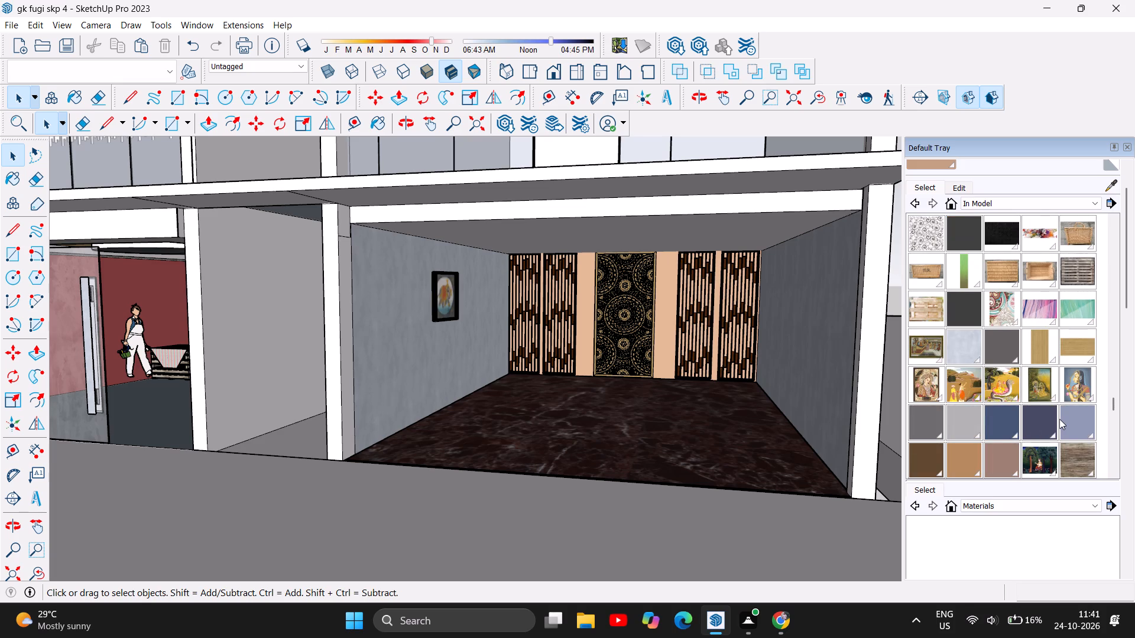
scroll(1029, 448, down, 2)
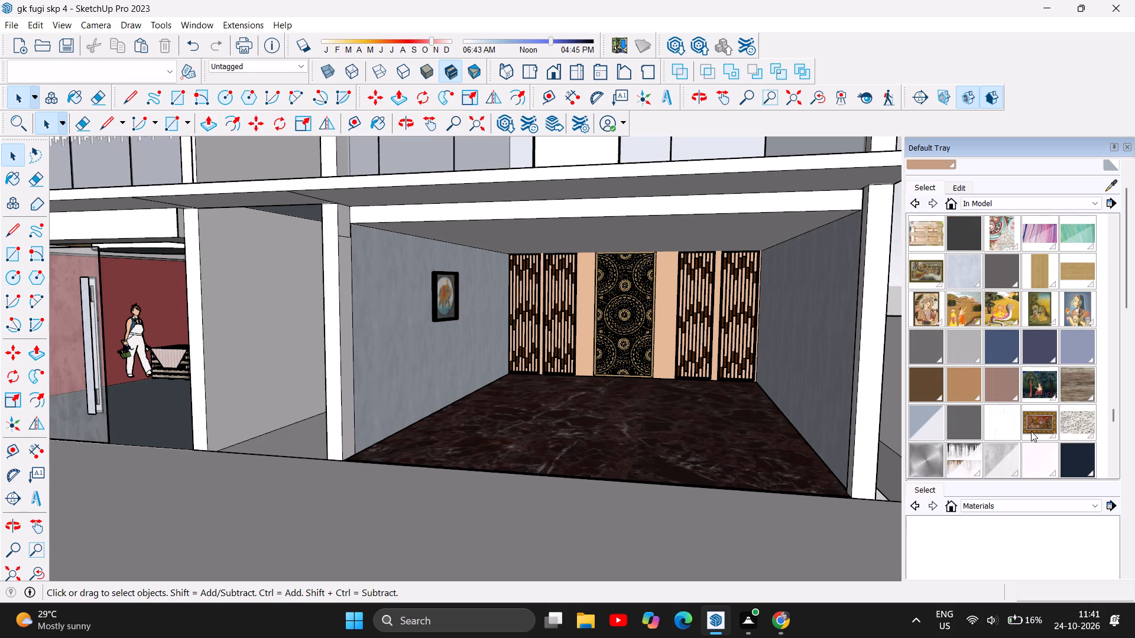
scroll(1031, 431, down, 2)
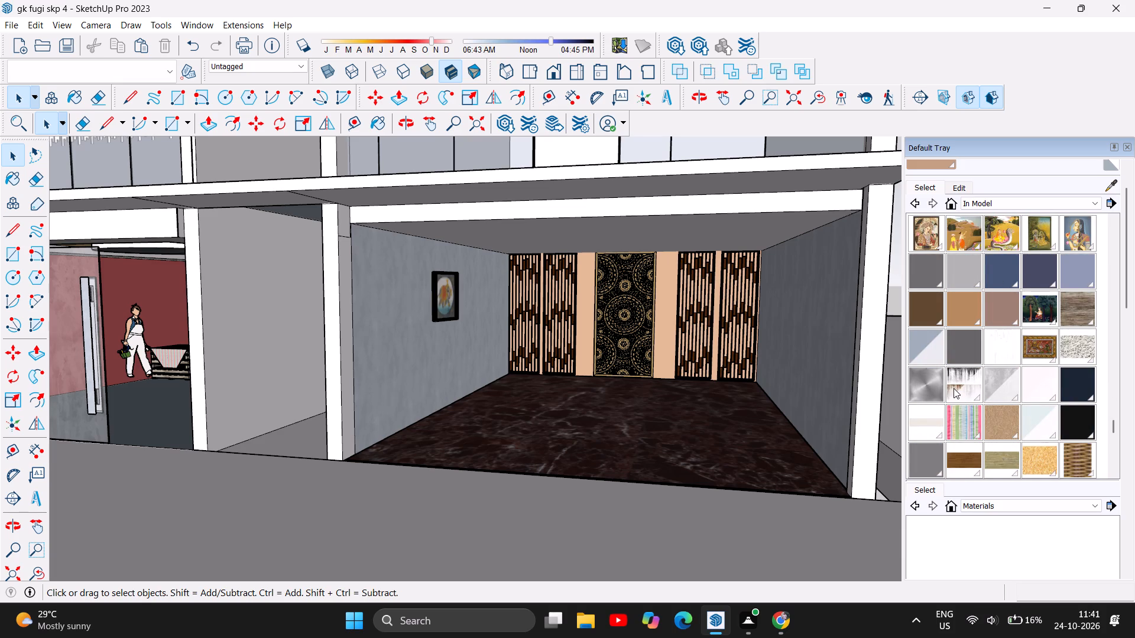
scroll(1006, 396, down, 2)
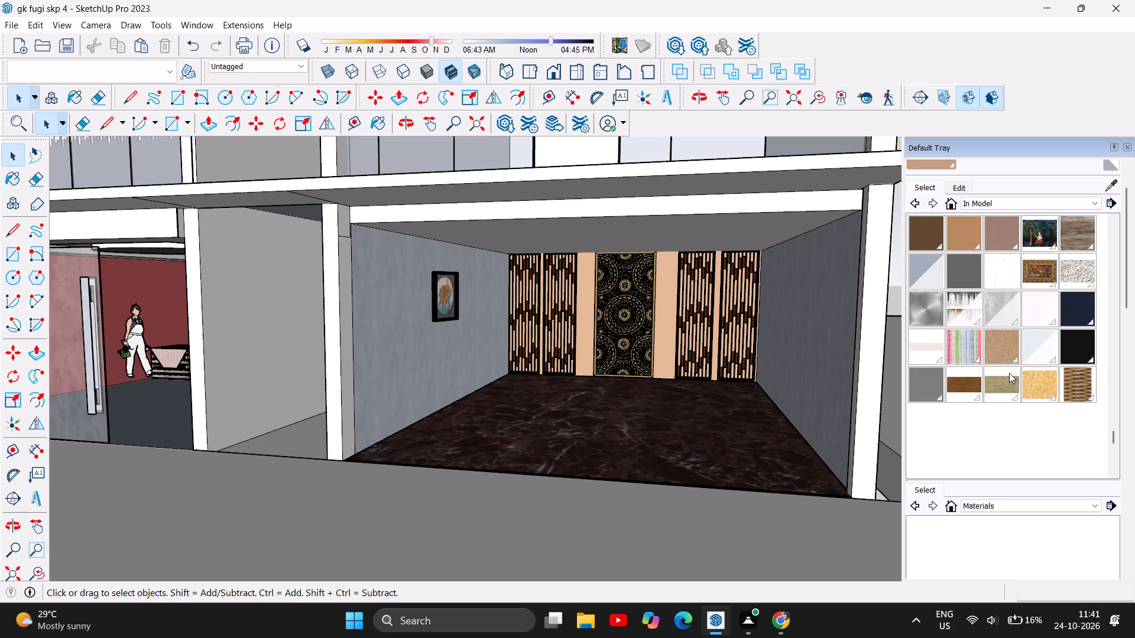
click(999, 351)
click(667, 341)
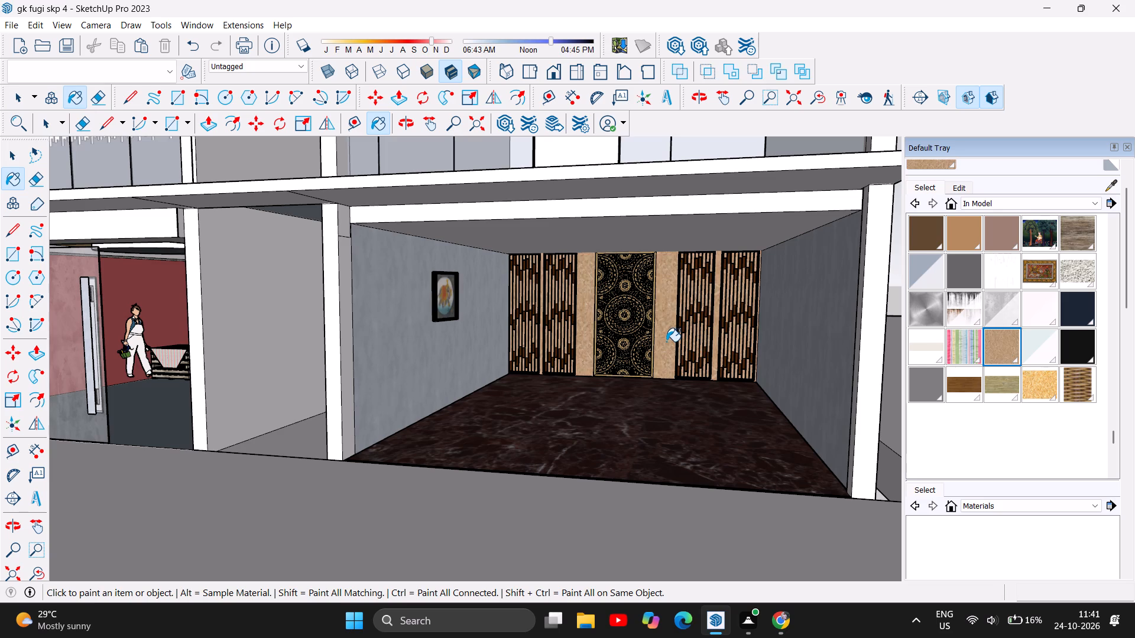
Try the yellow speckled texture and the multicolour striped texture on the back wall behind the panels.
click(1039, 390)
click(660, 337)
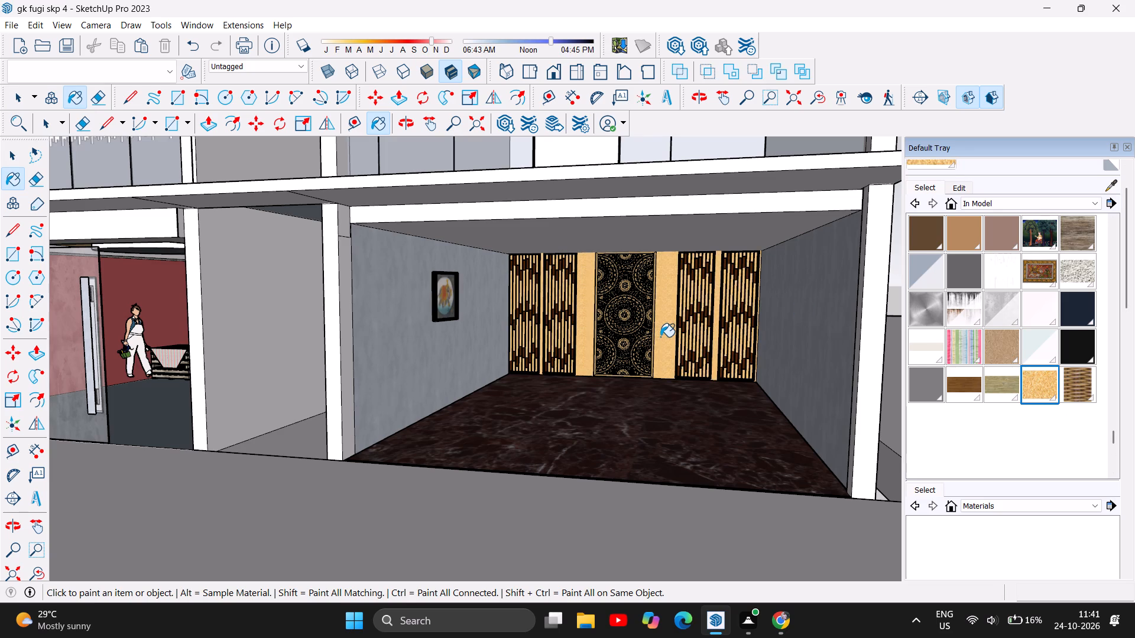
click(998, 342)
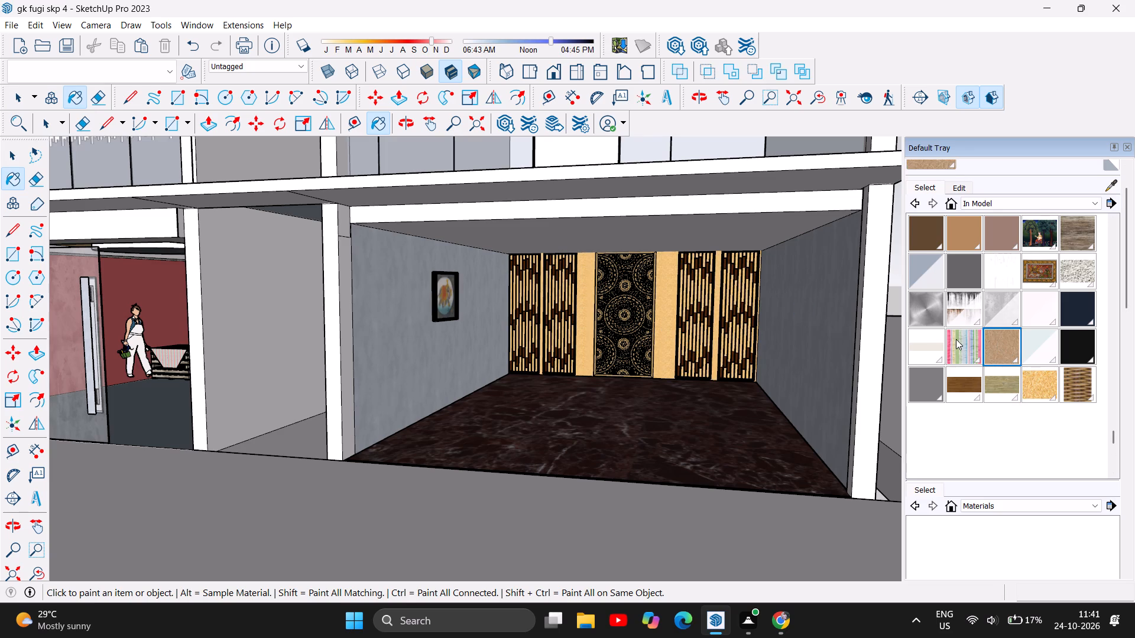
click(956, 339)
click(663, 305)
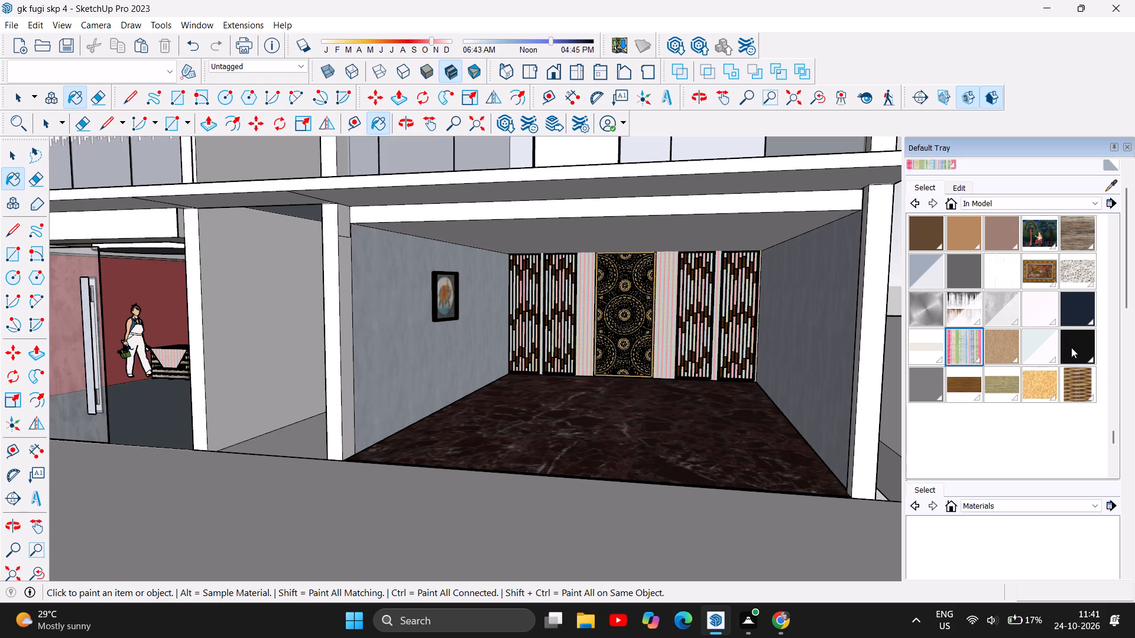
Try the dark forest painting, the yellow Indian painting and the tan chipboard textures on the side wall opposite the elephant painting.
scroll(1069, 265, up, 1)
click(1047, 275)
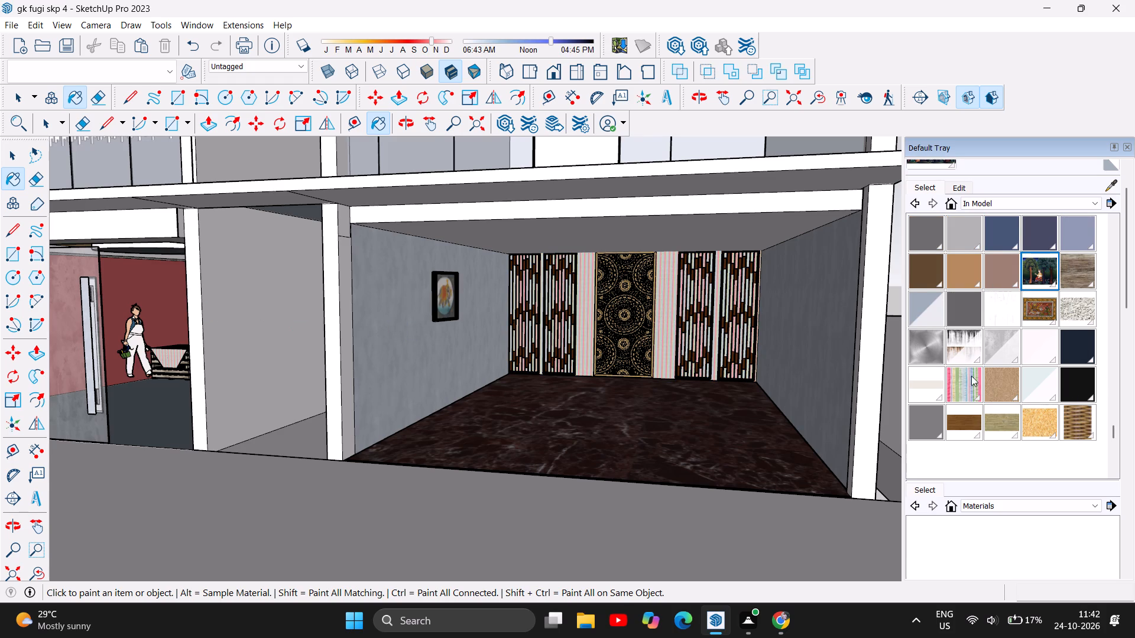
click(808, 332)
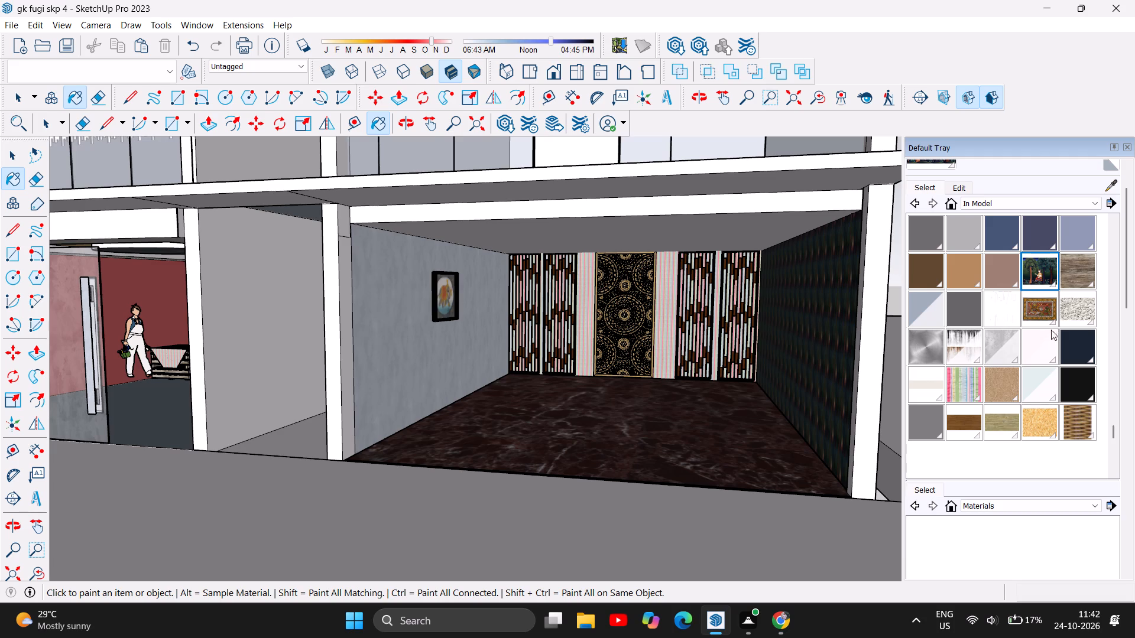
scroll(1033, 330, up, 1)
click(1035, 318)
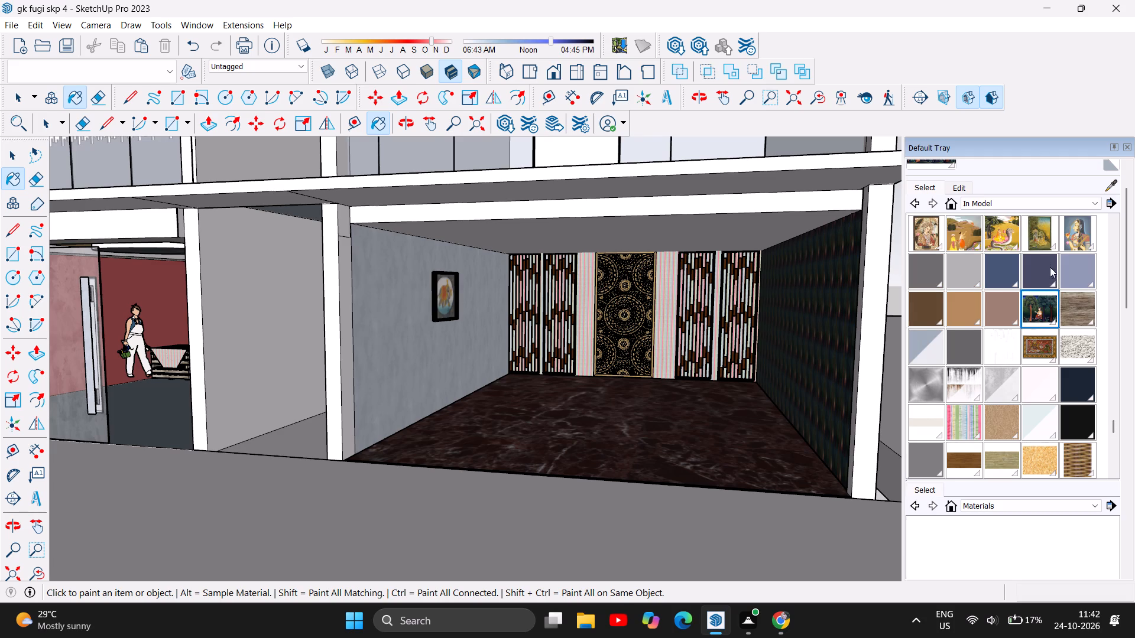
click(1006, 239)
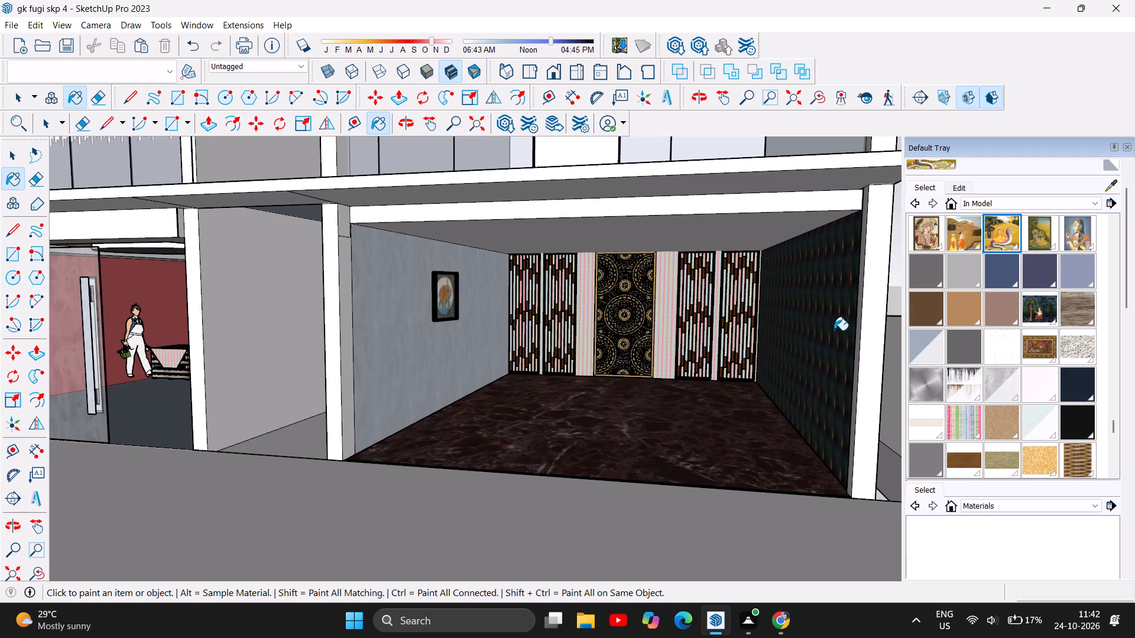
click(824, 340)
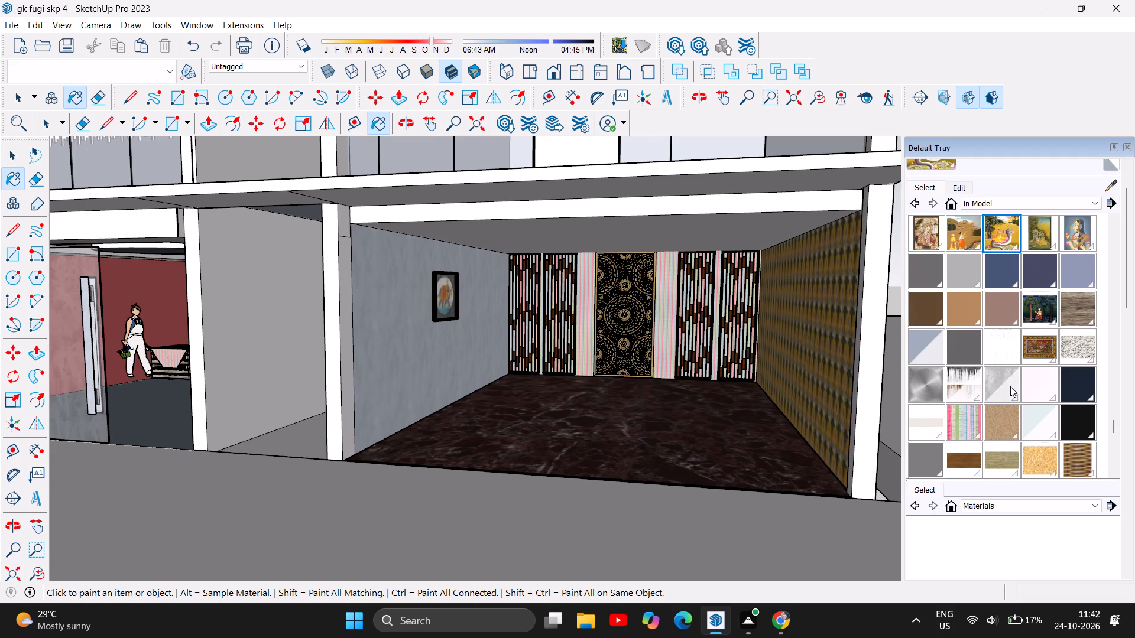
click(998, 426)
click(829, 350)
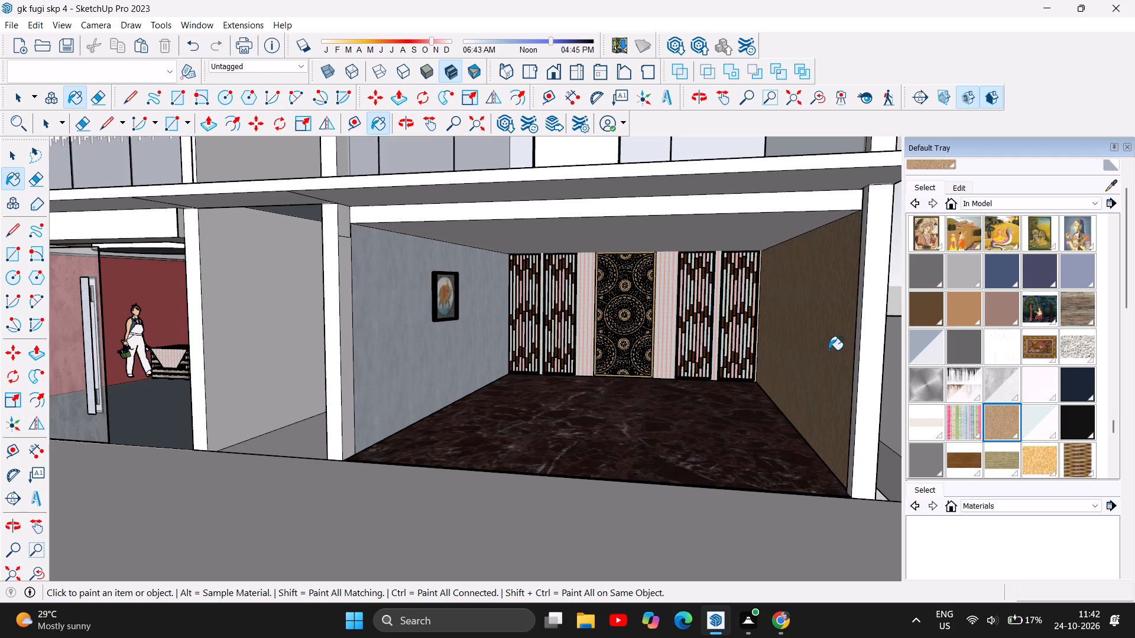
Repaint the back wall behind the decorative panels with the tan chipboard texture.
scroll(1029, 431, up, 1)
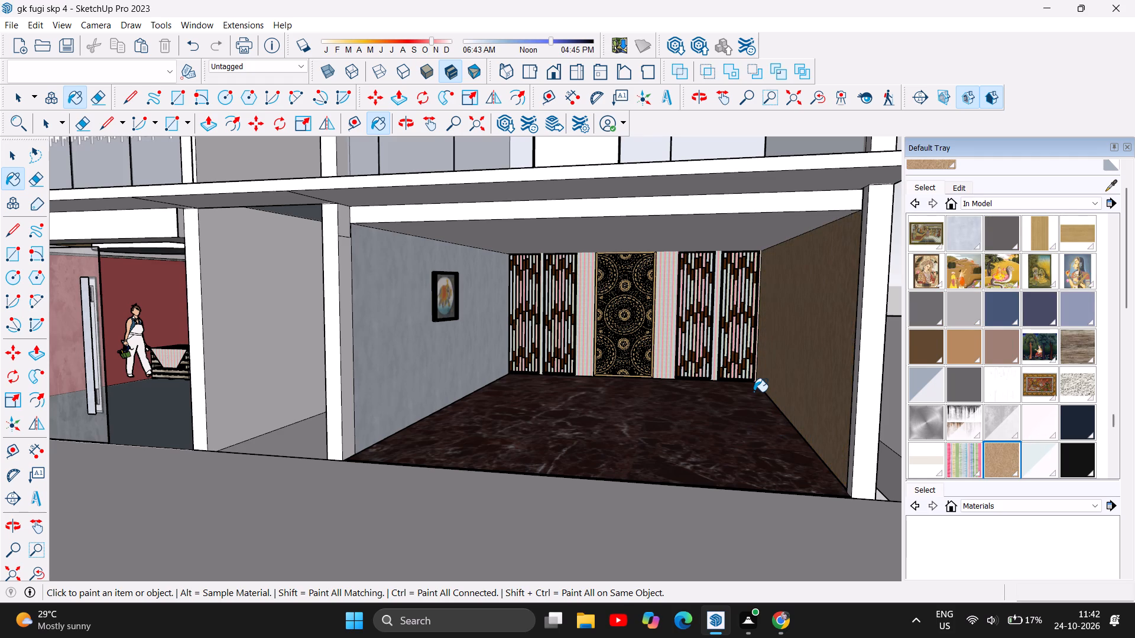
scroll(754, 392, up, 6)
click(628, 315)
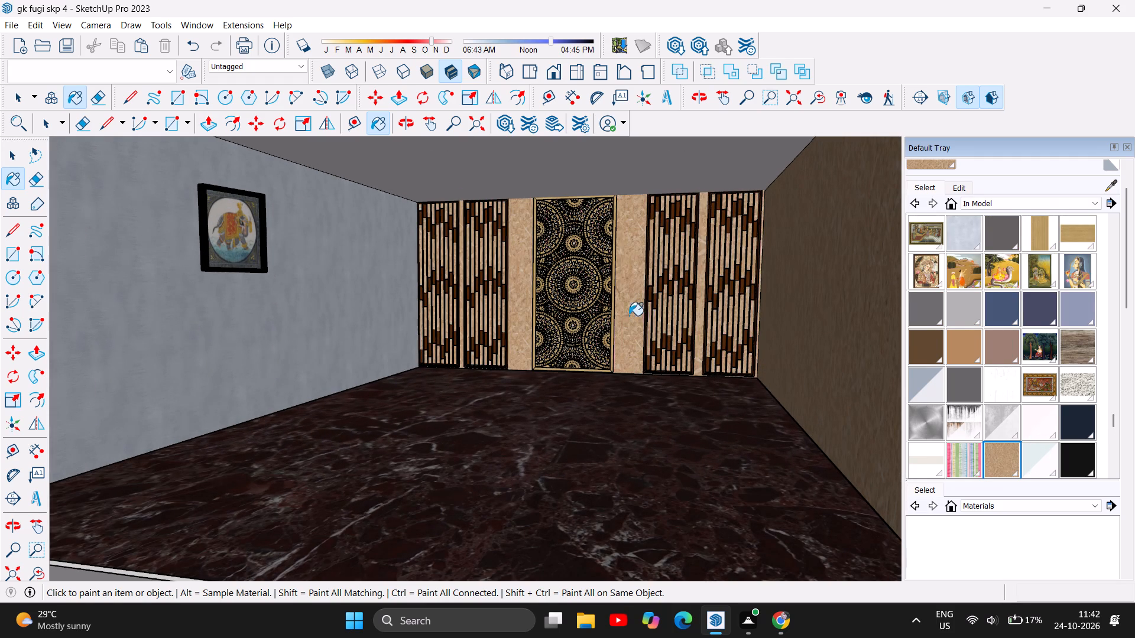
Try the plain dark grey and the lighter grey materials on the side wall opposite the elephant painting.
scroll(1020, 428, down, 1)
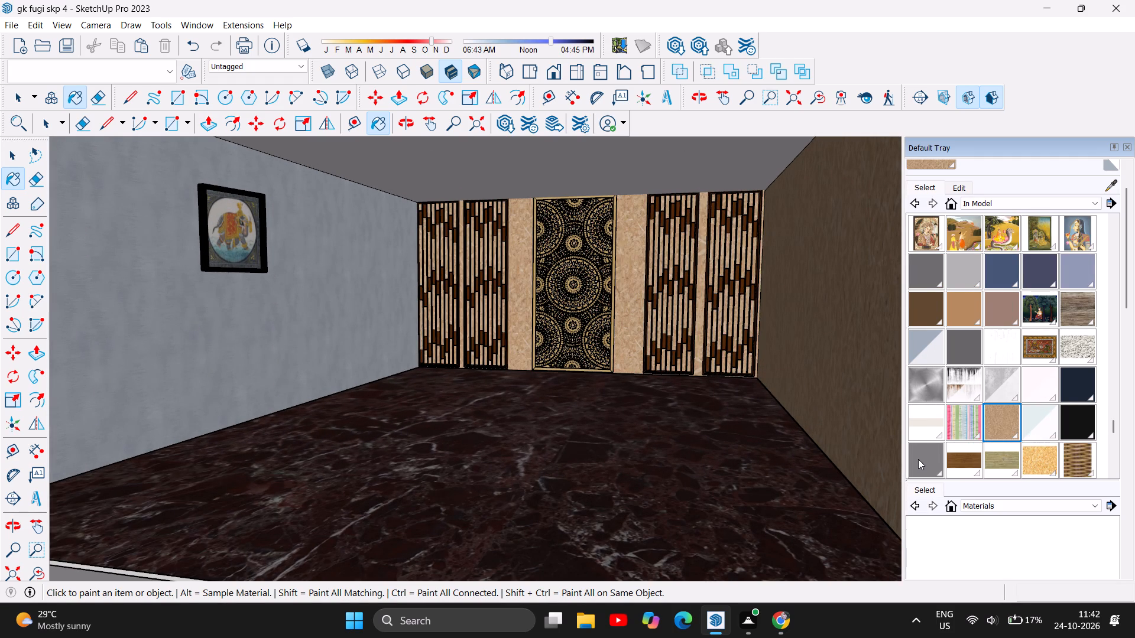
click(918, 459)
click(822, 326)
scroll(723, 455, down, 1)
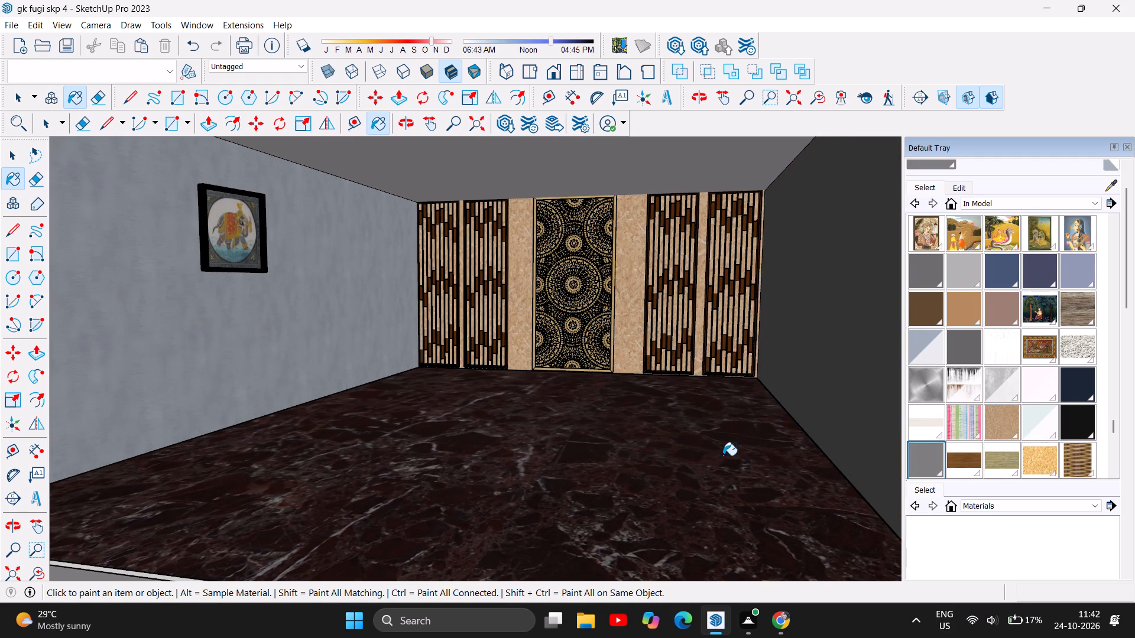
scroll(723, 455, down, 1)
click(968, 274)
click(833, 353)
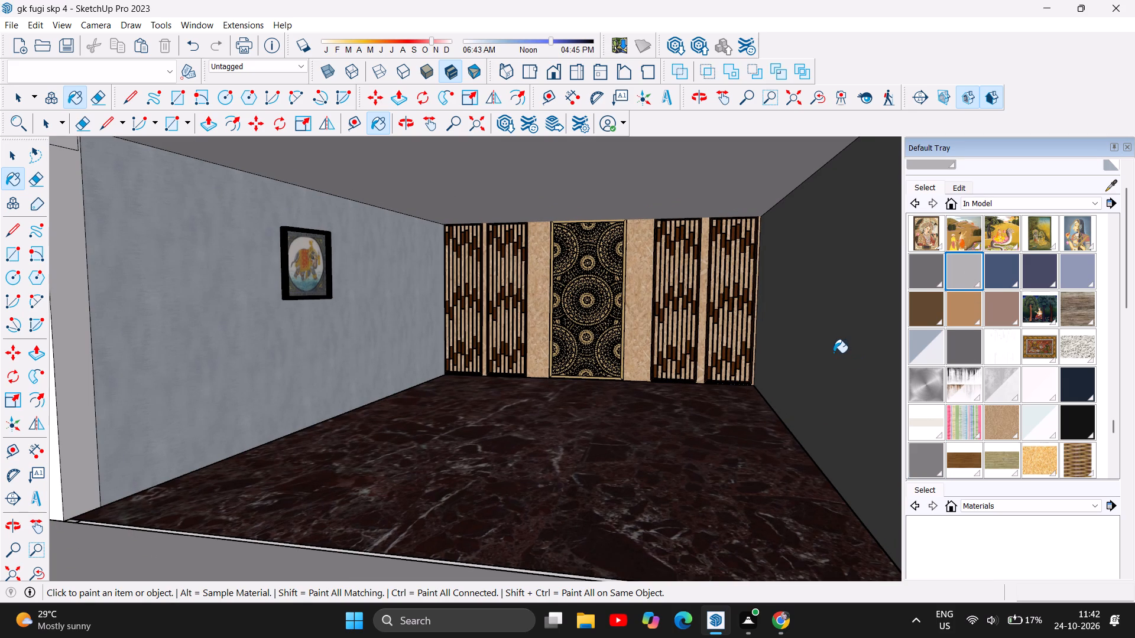
Paint the side wall opposite the elephant painting with the pale blue-grey plaster texture.
scroll(997, 399, up, 3)
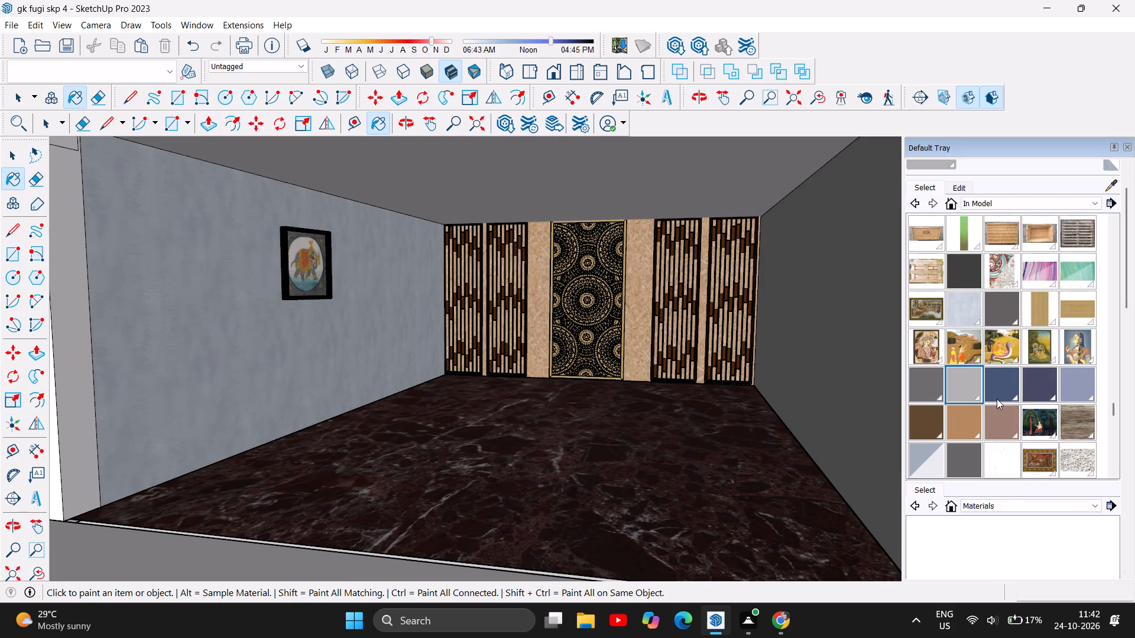
scroll(996, 408, up, 1)
click(960, 345)
click(845, 334)
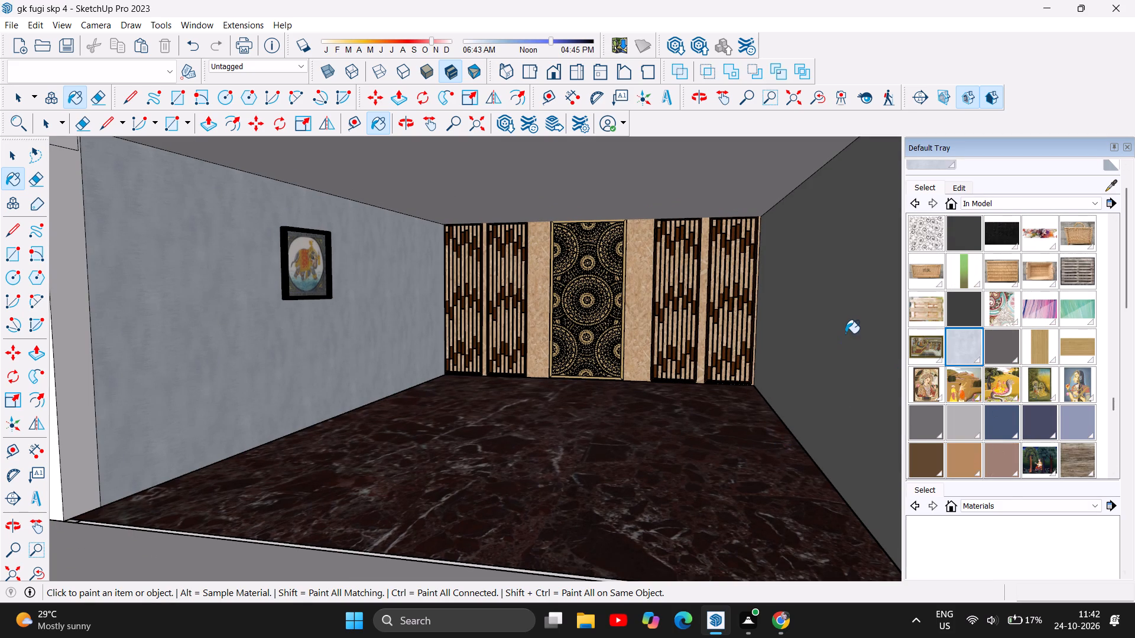
Paint the back wall behind the slatted and mandala panels with the plain pale beige in-model material.
scroll(793, 461, down, 3)
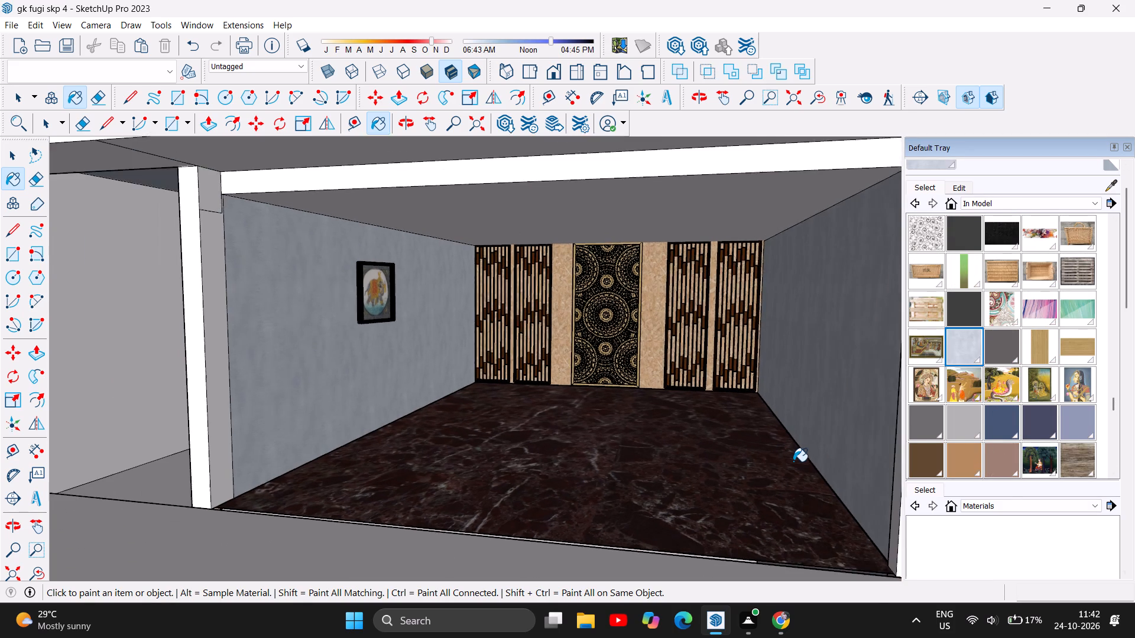
scroll(793, 461, down, 1)
scroll(648, 337, up, 14)
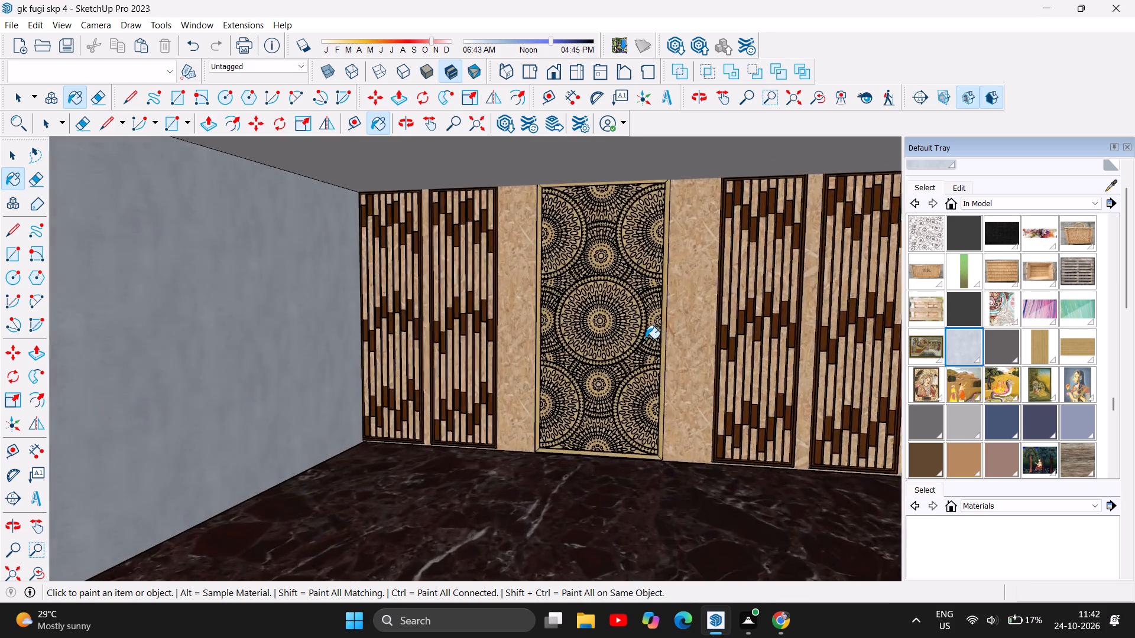
scroll(701, 362, up, 2)
scroll(1085, 464, up, 2)
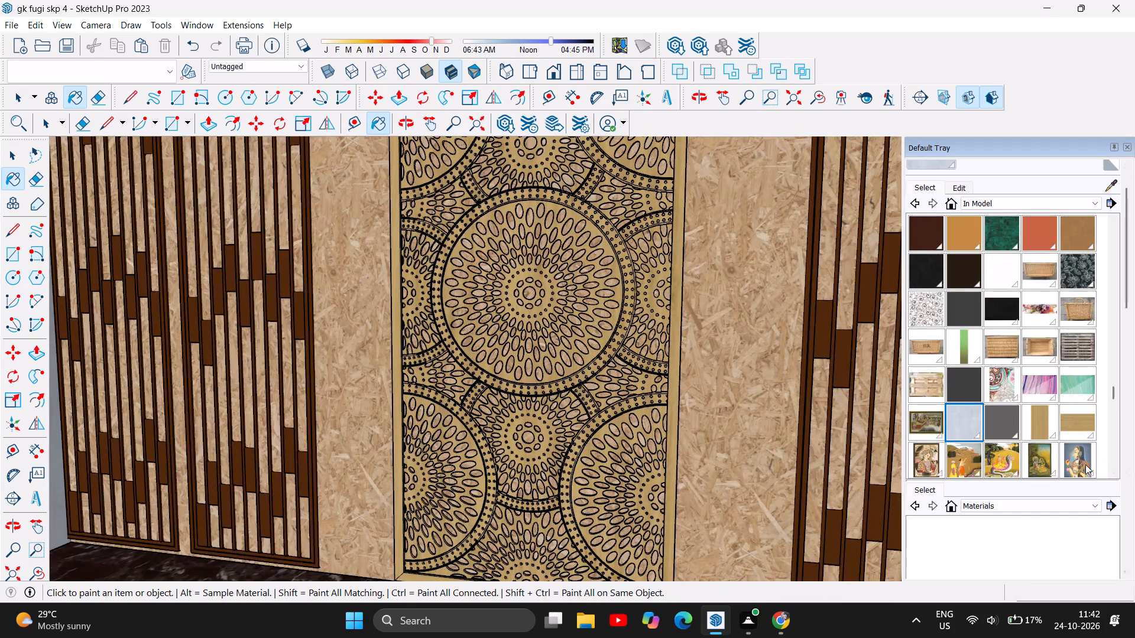
scroll(1040, 377, up, 1)
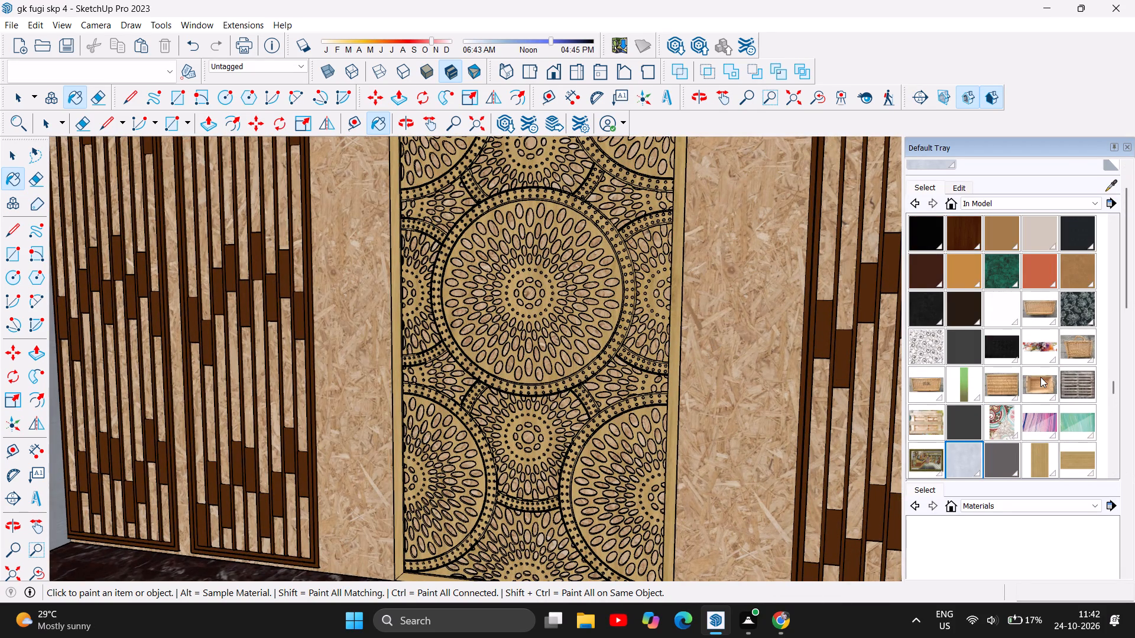
scroll(1040, 377, up, 3)
click(1034, 359)
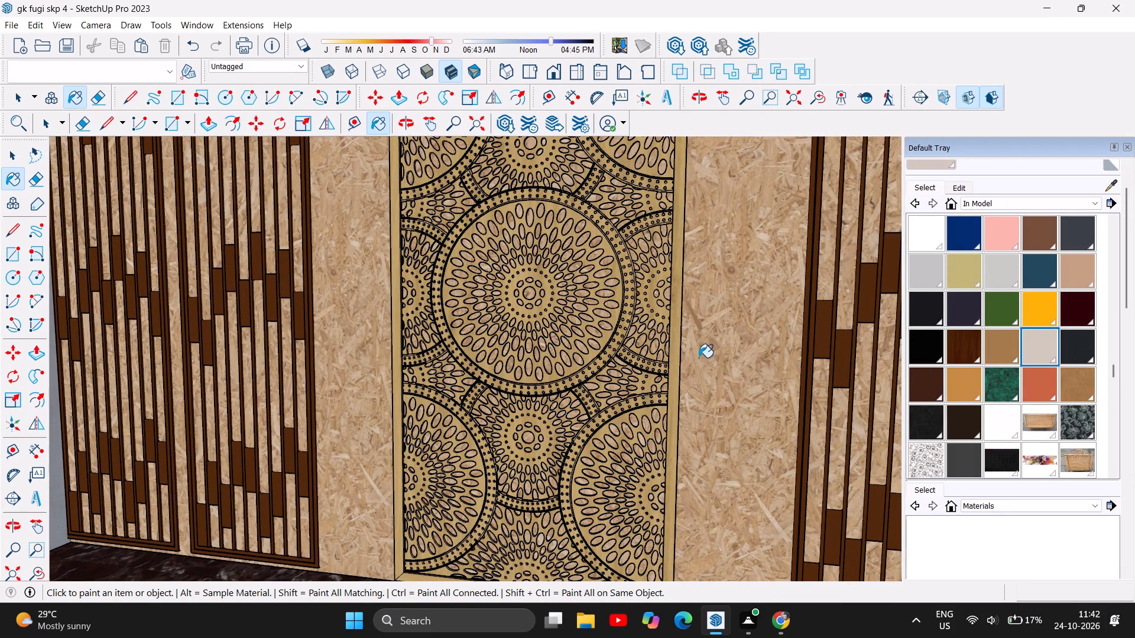
click(695, 356)
Examine the pale beige back wall with its panels from inside the shop and from outside the building.
scroll(739, 385, down, 8)
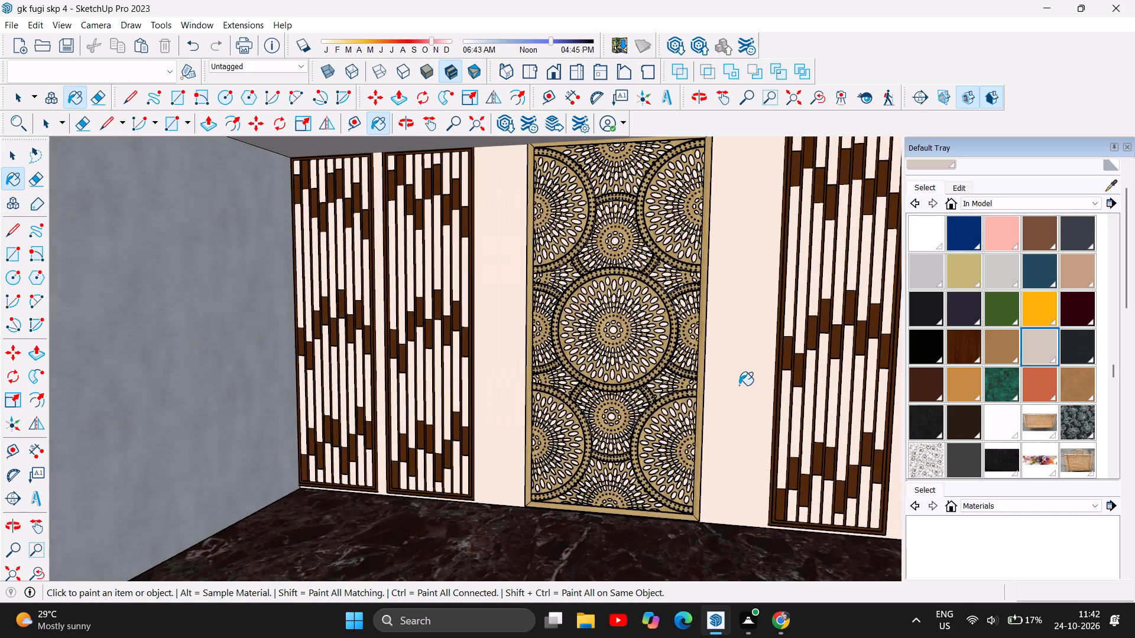
scroll(740, 384, down, 18)
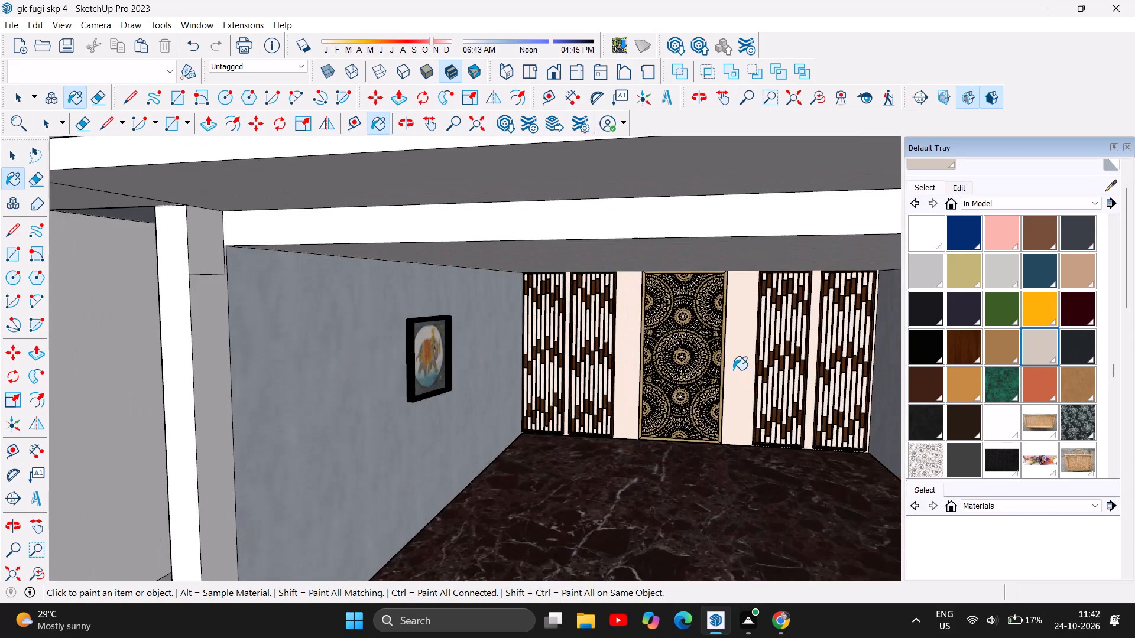
scroll(733, 370, down, 10)
scroll(643, 364, down, 5)
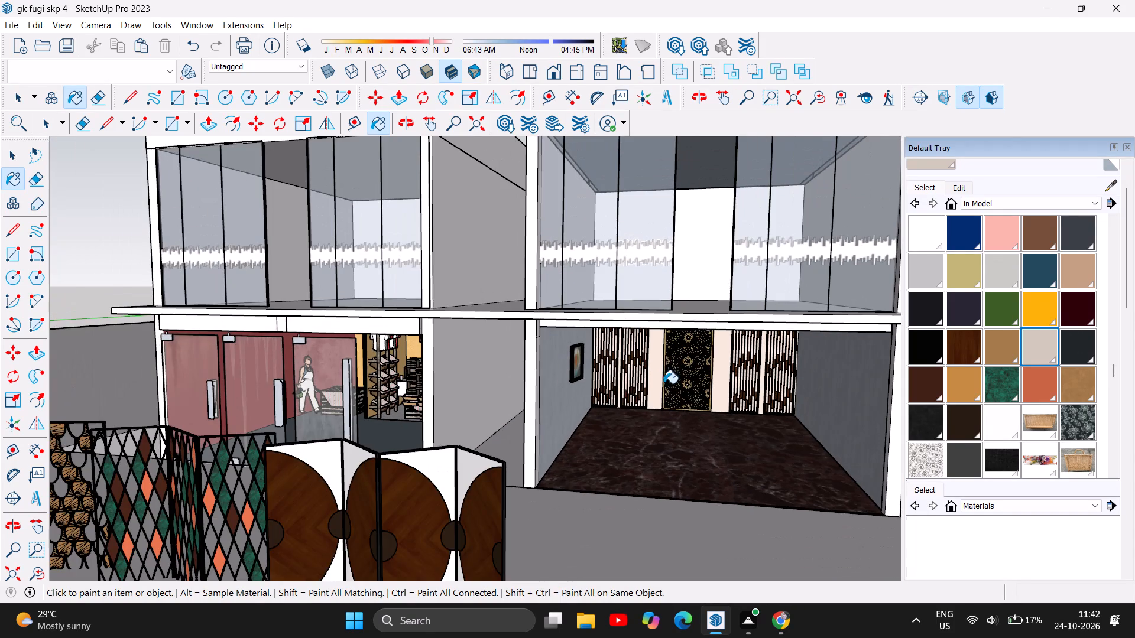
scroll(645, 388, down, 5)
scroll(713, 503, up, 6)
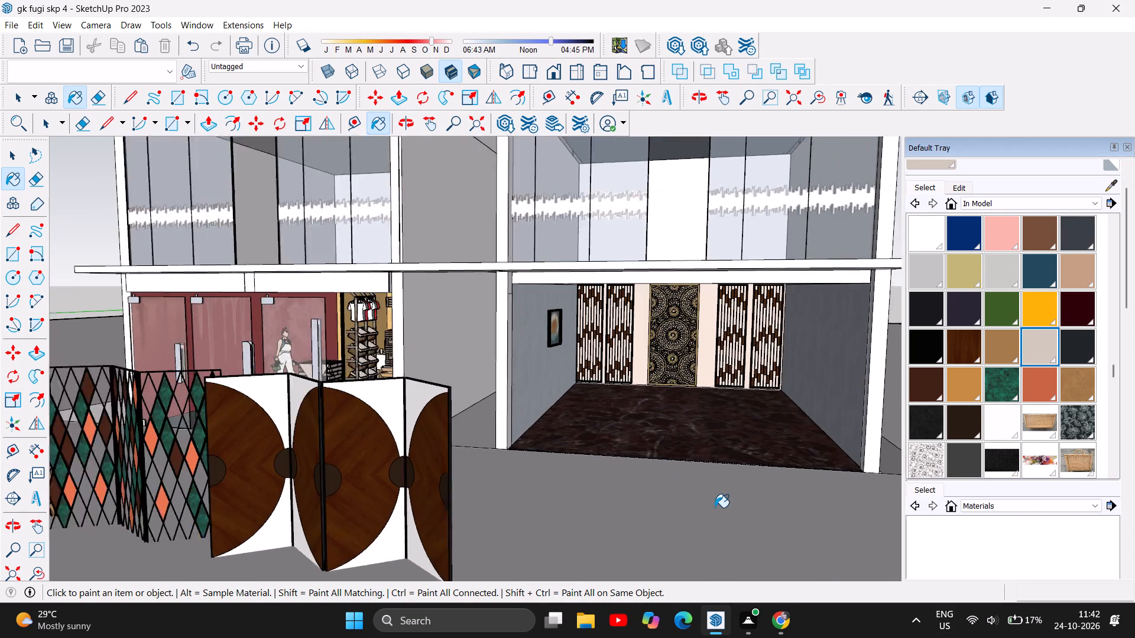
scroll(715, 507, up, 6)
scroll(661, 368, up, 4)
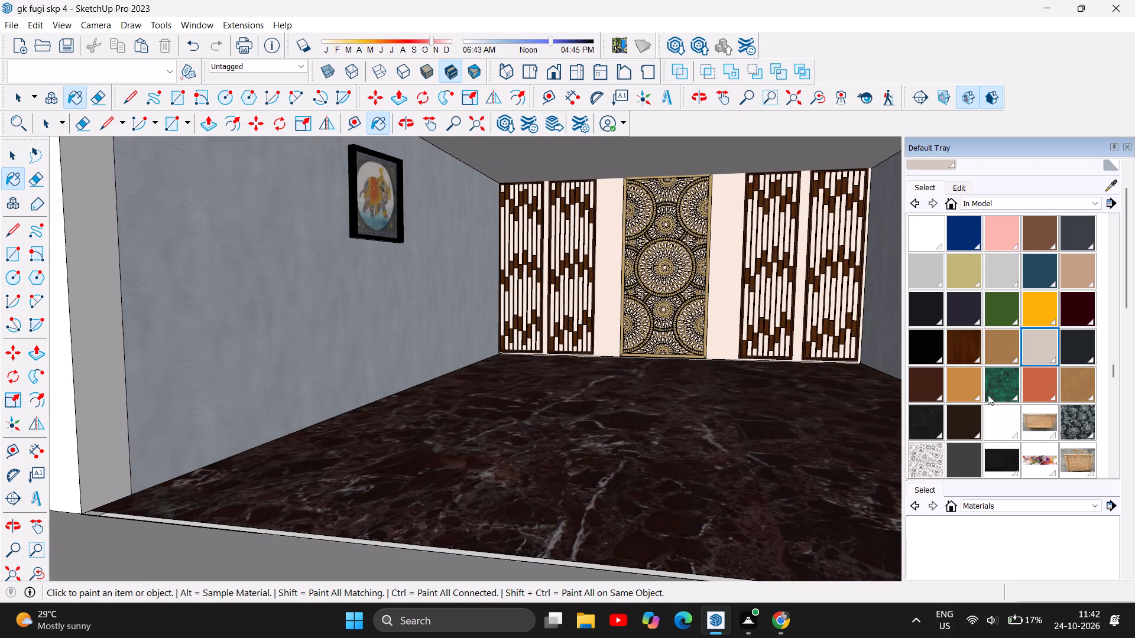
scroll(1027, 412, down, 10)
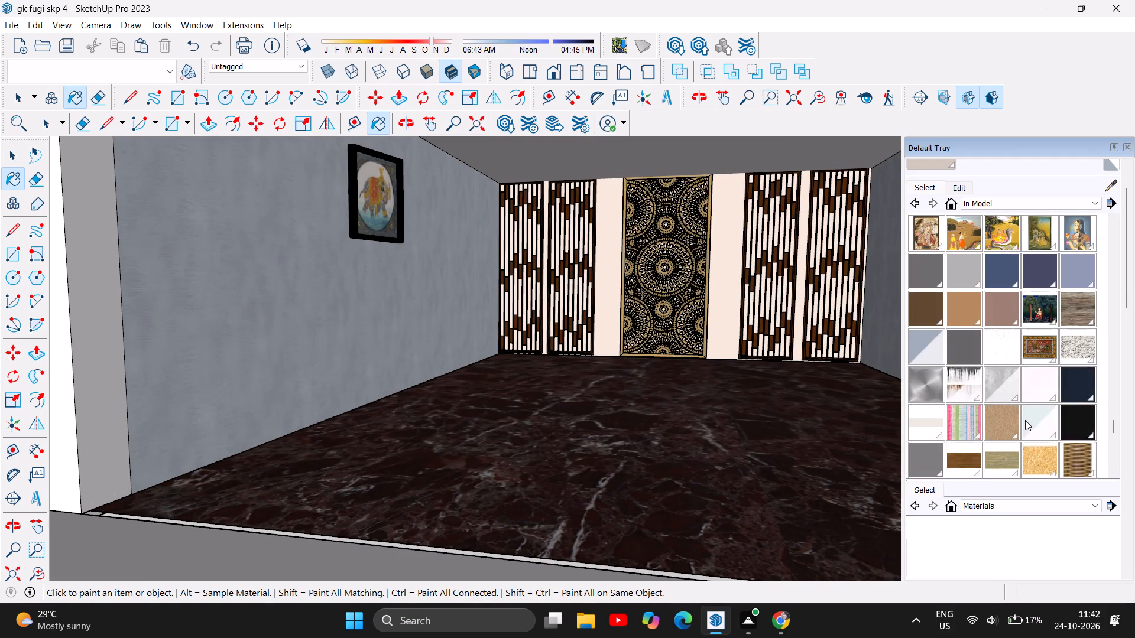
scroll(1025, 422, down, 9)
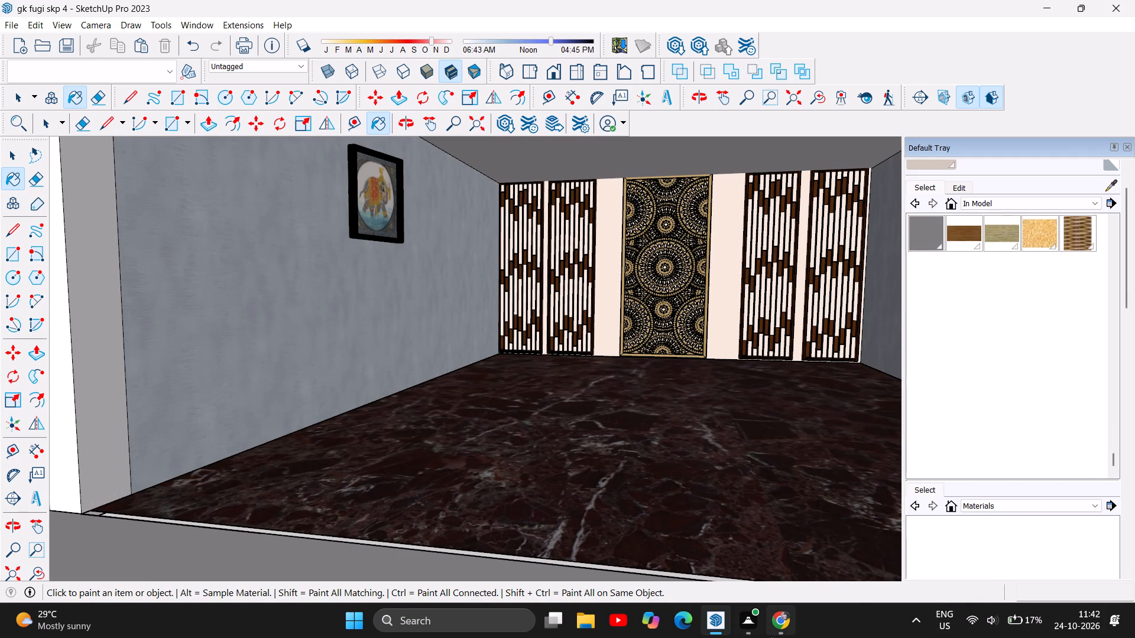
Switch to the 3D Warehouse in Chrome and browse the "paints" model results for wall paintings.
click(774, 634)
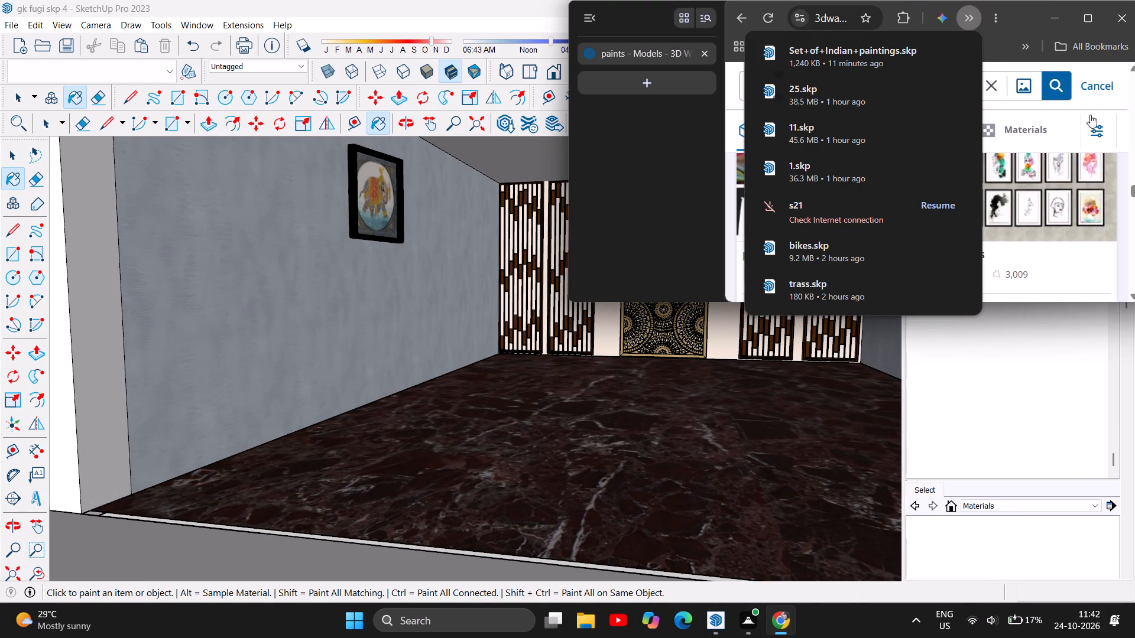
click(1074, 99)
scroll(1017, 217, down, 3)
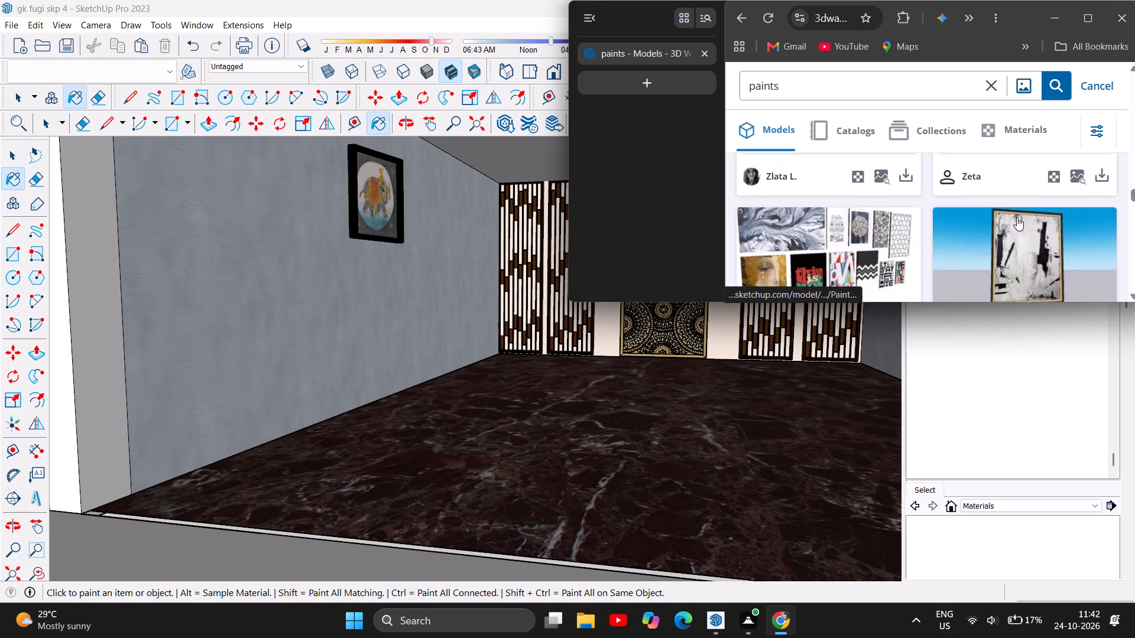
scroll(1017, 217, down, 6)
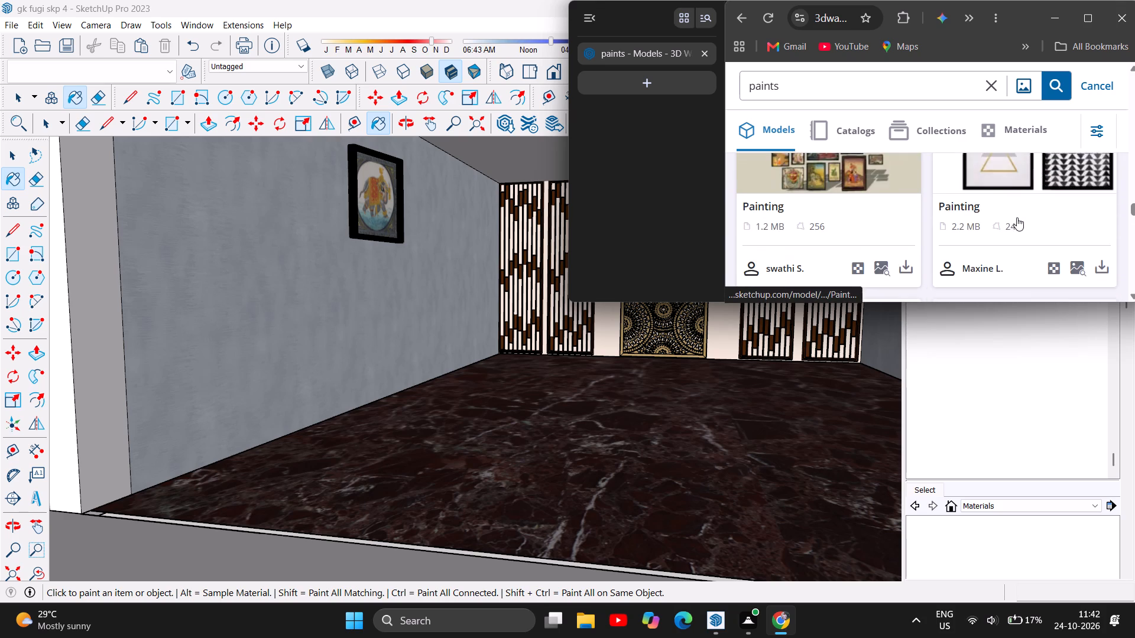
scroll(1017, 217, down, 9)
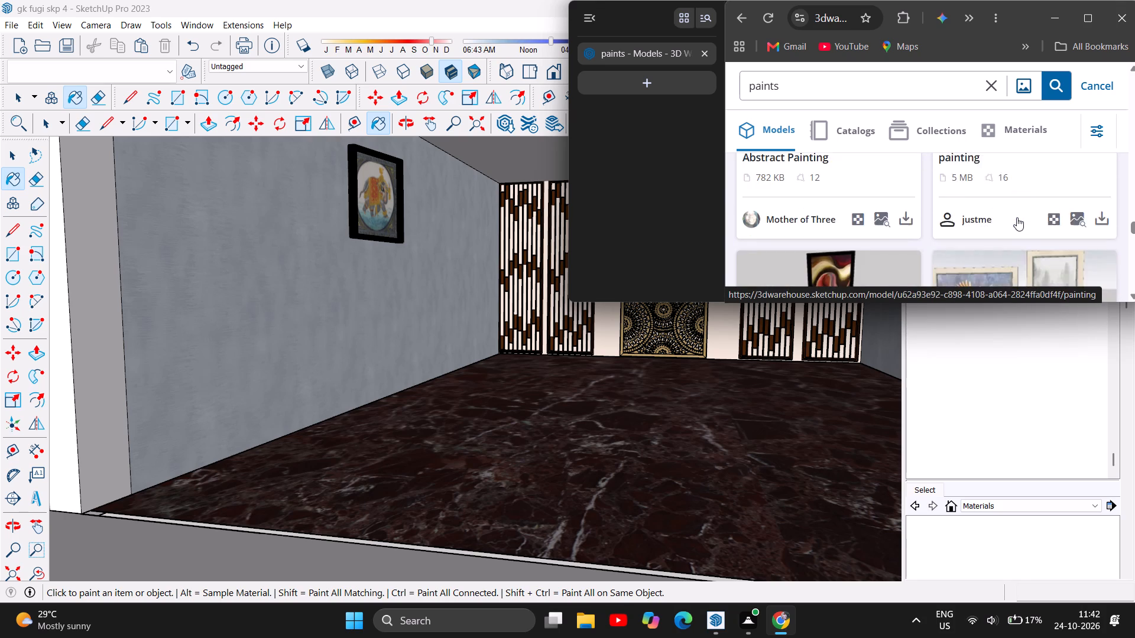
scroll(1017, 217, down, 4)
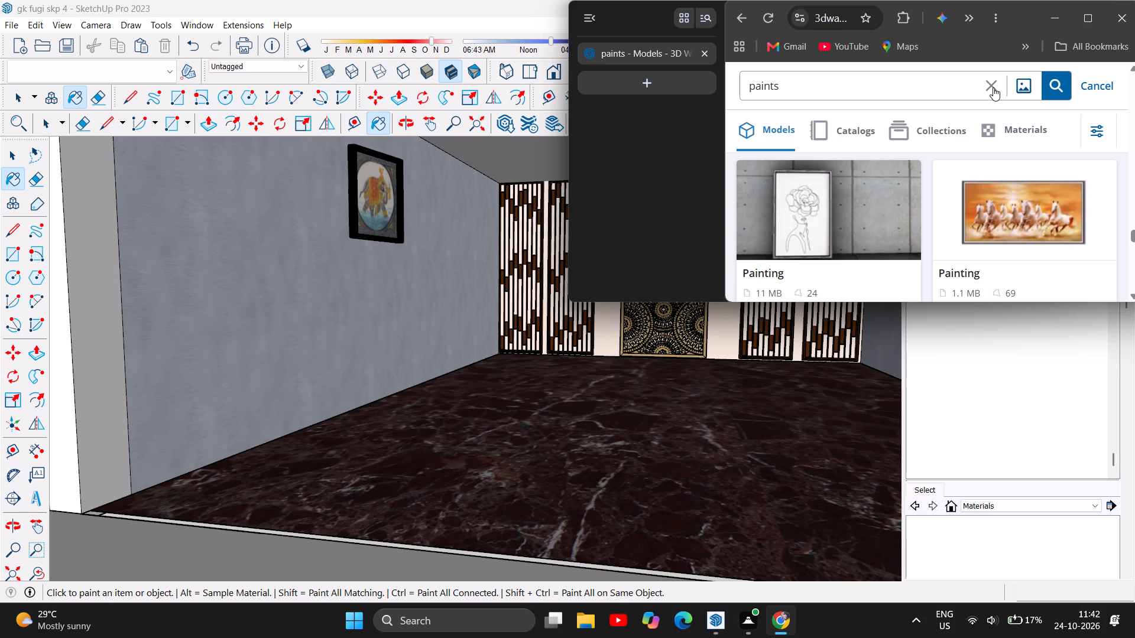
scroll(990, 246, down, 1)
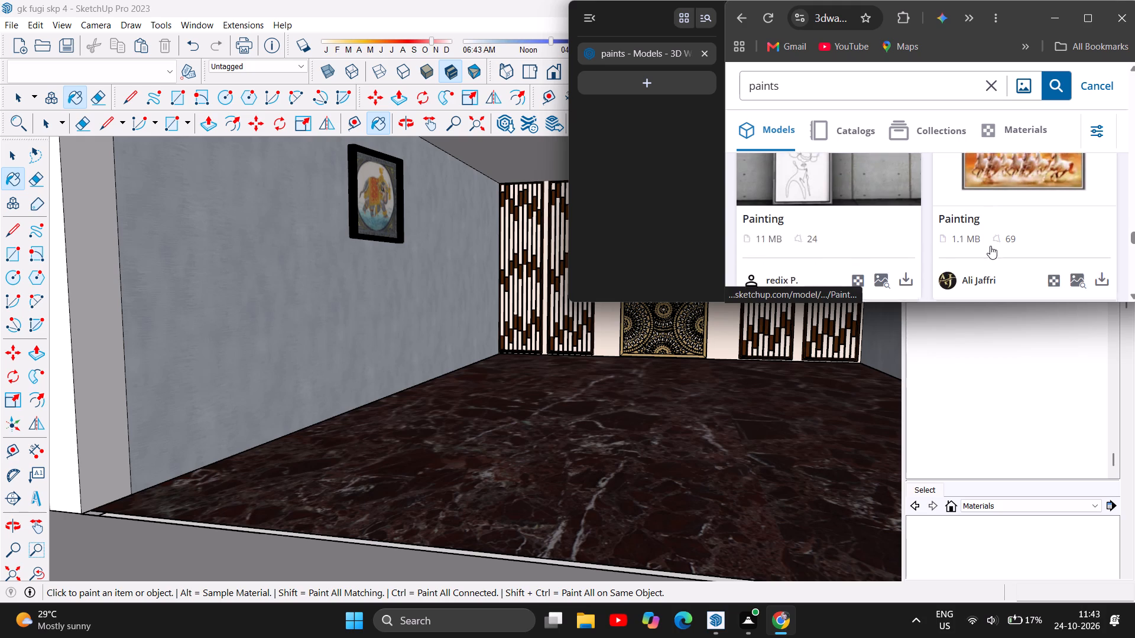
scroll(990, 246, down, 2)
scroll(990, 246, up, 3)
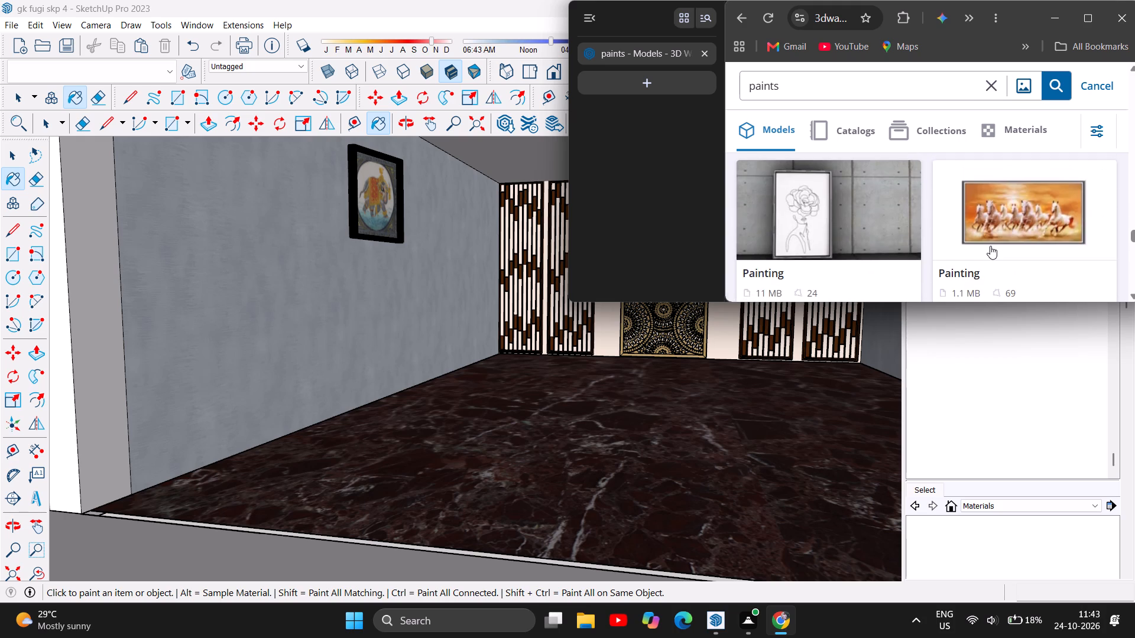
scroll(990, 246, down, 1)
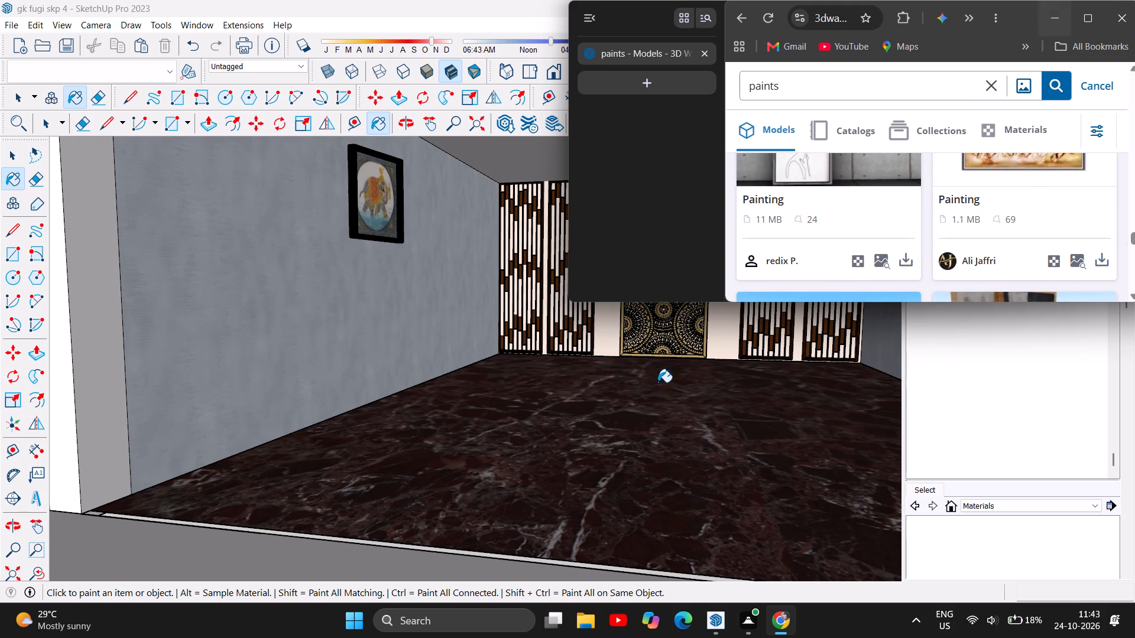
Return to the SketchUp model and examine the shop's walls, panels and ceiling from its open front.
click(8, 157)
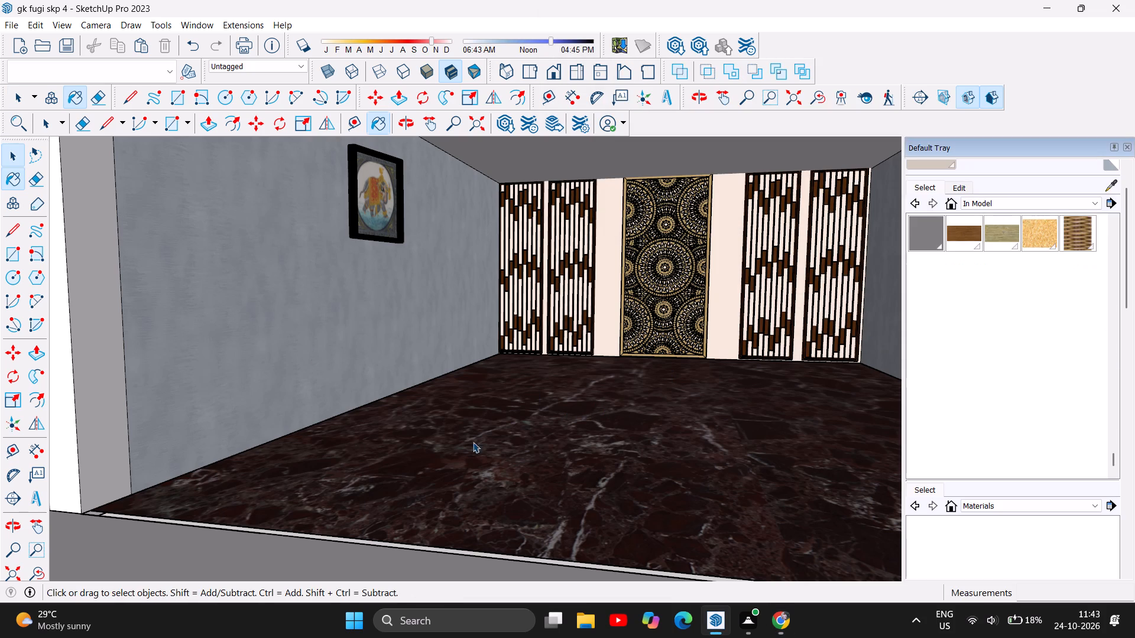
scroll(491, 450, down, 3)
scroll(600, 453, down, 2)
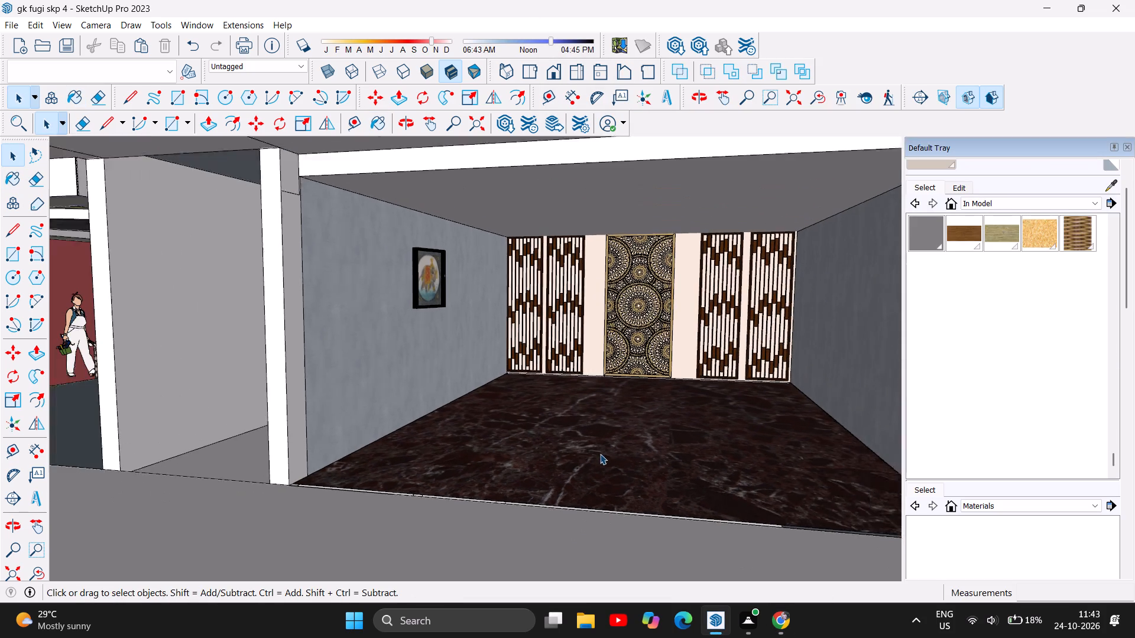
scroll(600, 454, down, 1)
scroll(840, 420, up, 1)
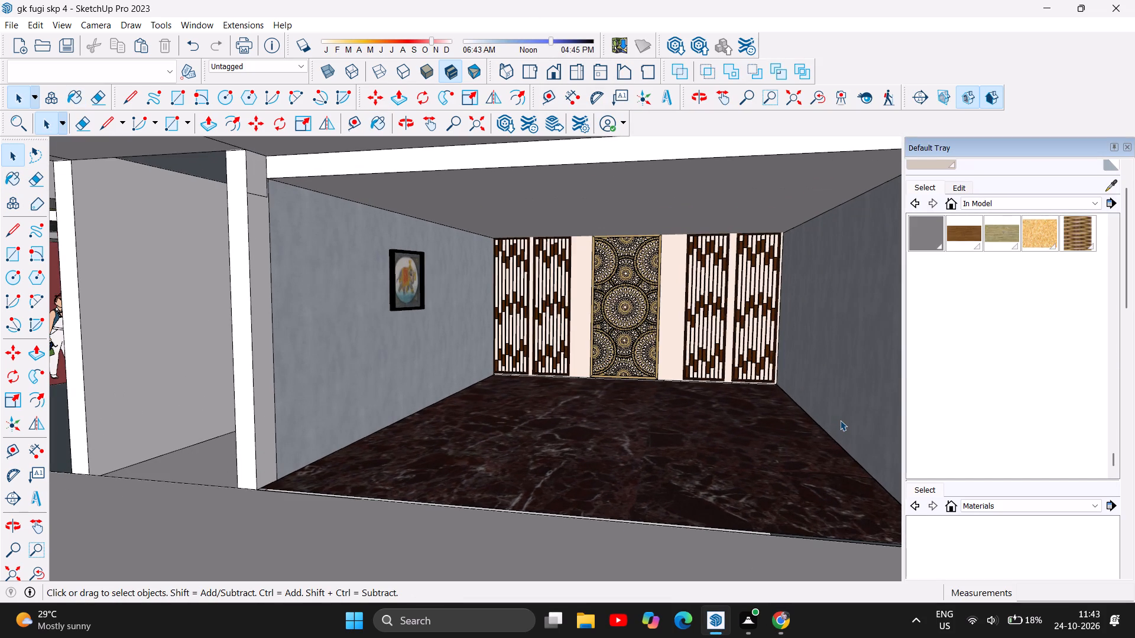
scroll(840, 420, up, 2)
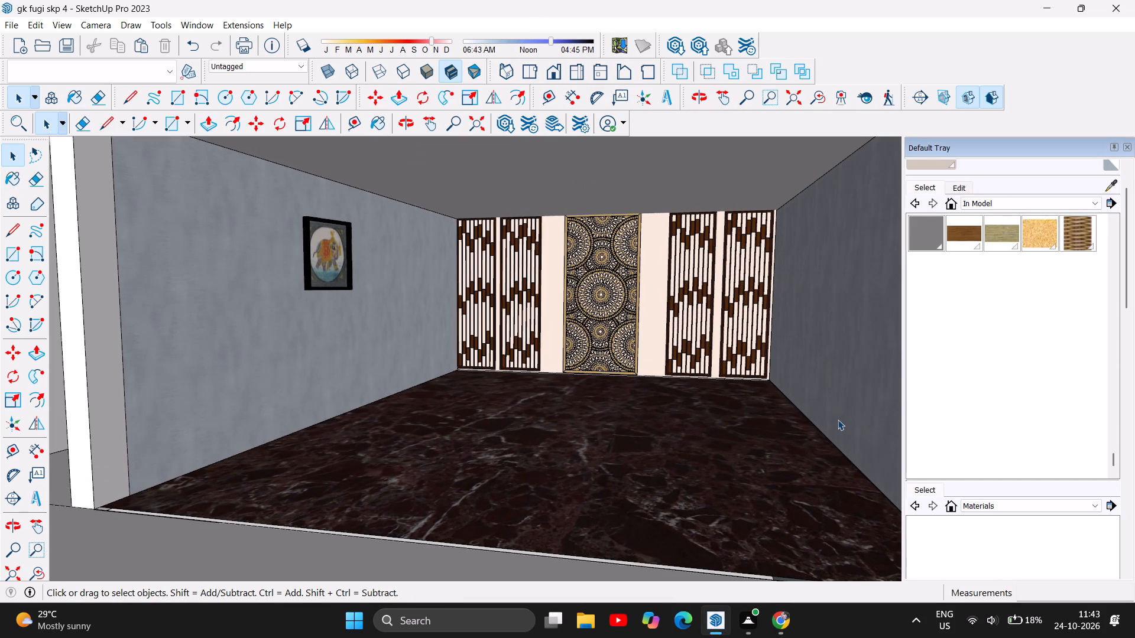
scroll(686, 403, down, 1)
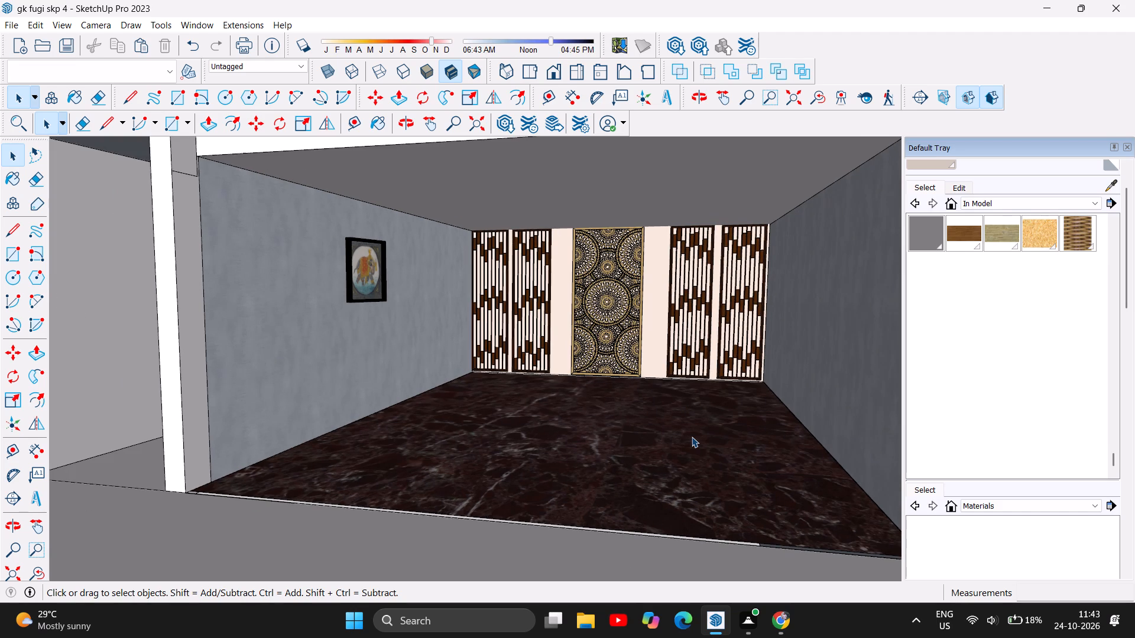
scroll(690, 438, up, 1)
scroll(690, 452, down, 1)
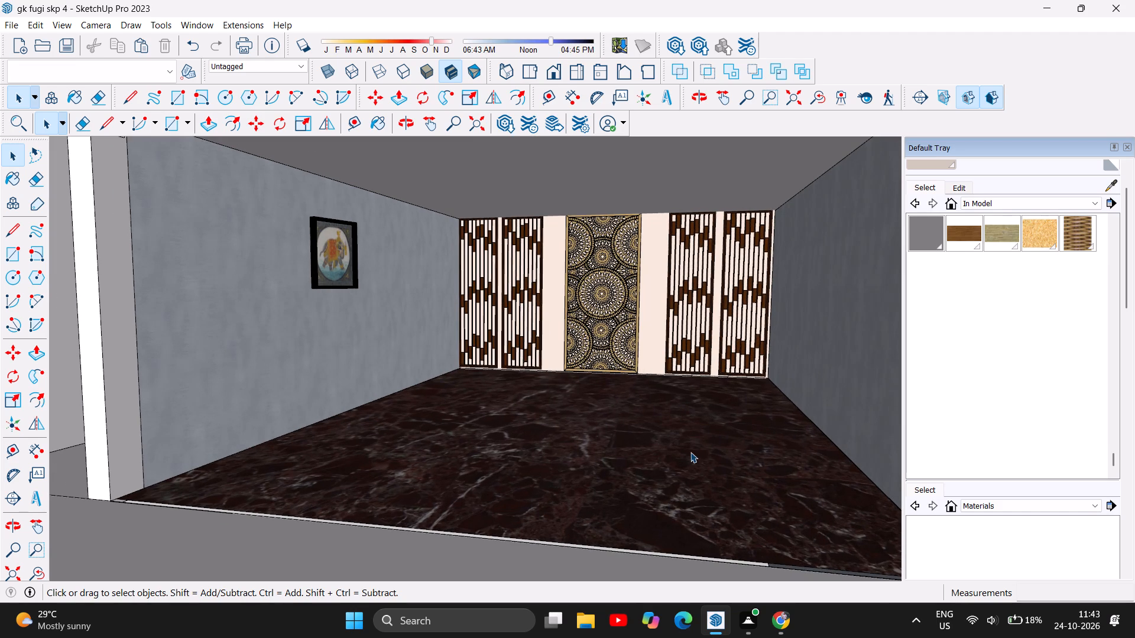
scroll(689, 461, down, 1)
scroll(685, 521, down, 2)
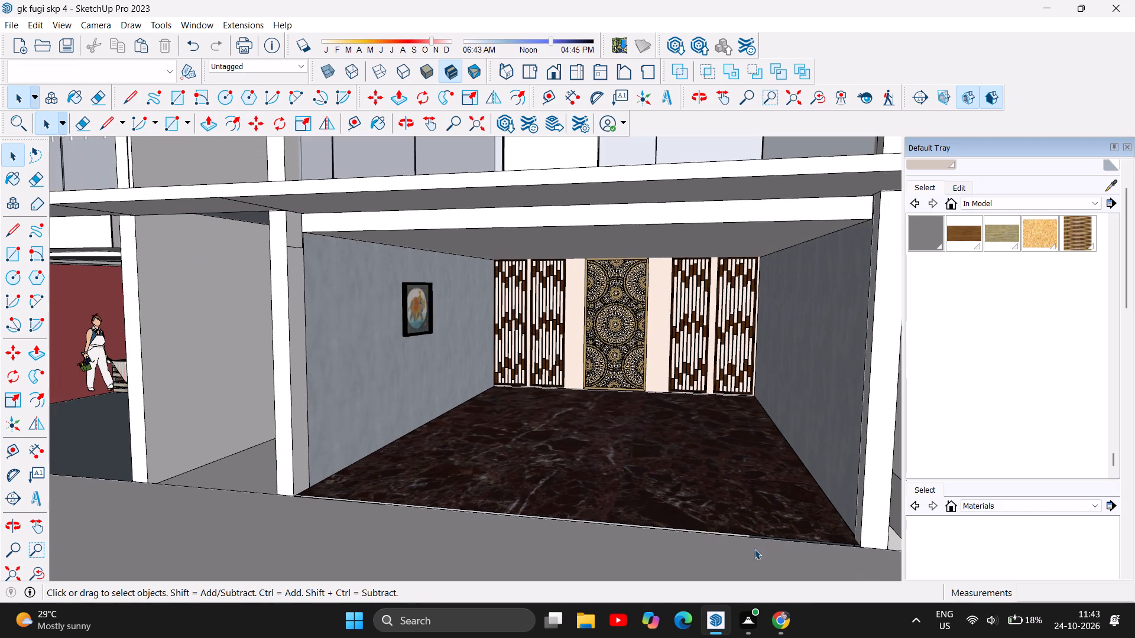
scroll(763, 543, up, 1)
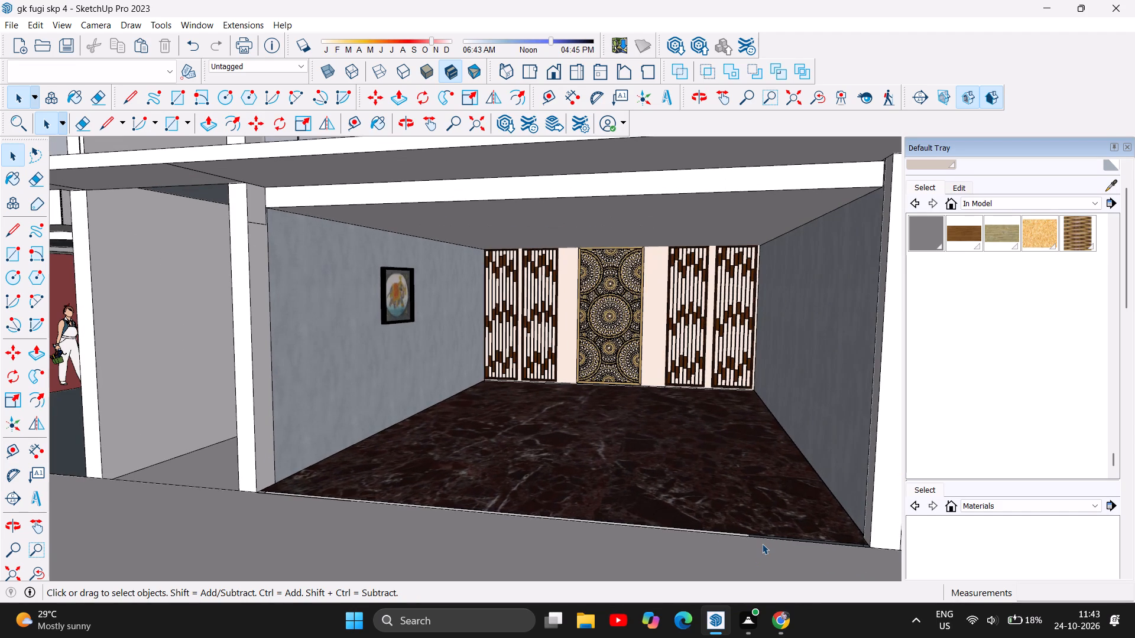
Draw a rectangle about 16' 8" by 15' 11" on the shop's ceiling, inset from the walls.
click(167, 122)
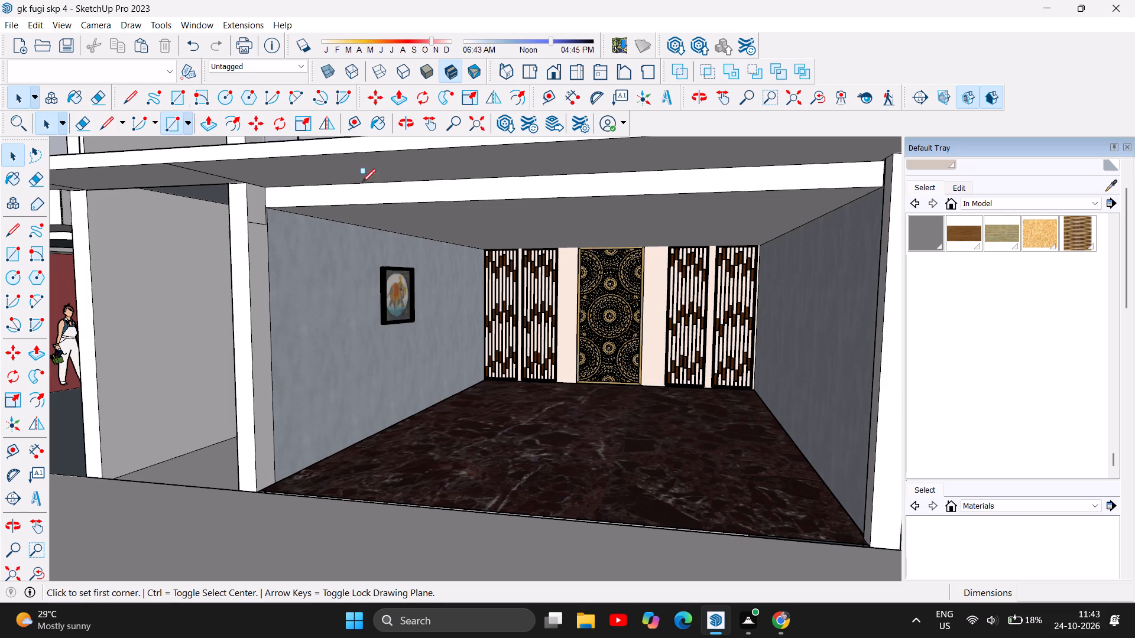
click(342, 211)
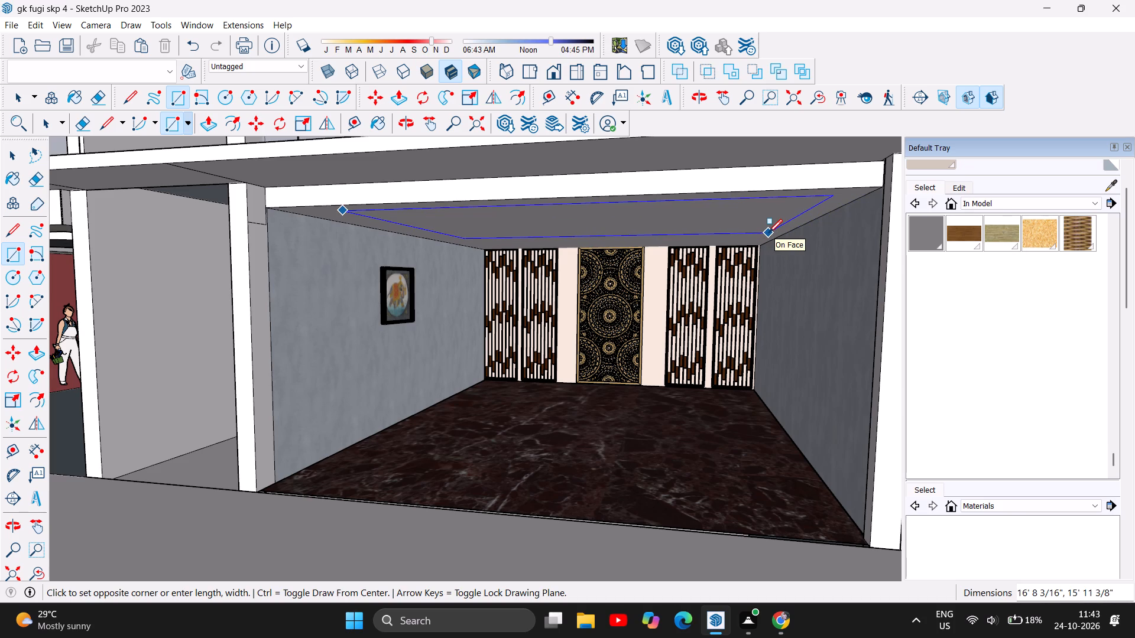
right_click(768, 233)
right_click(768, 233)
right_drag(768, 233, 744, 232)
right_click(743, 232)
right_click(683, 239)
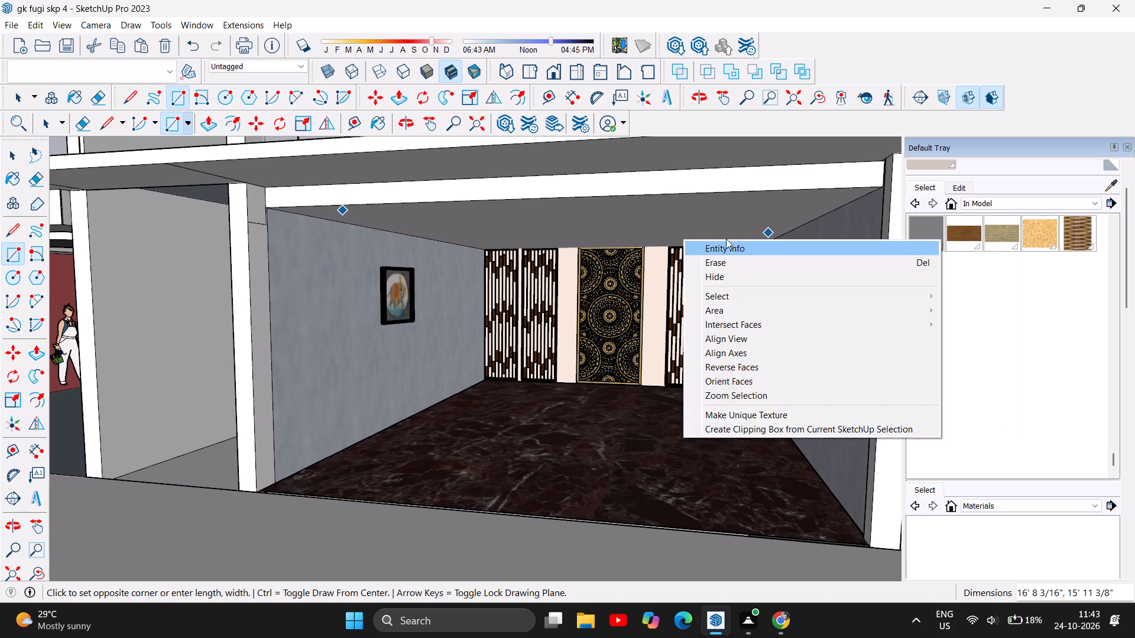
Draw a rectangle about 20' 9" by 16' 8" on the room's ceiling, leaving a narrow border along the walls.
right_drag(741, 233, 747, 229)
key(Escape)
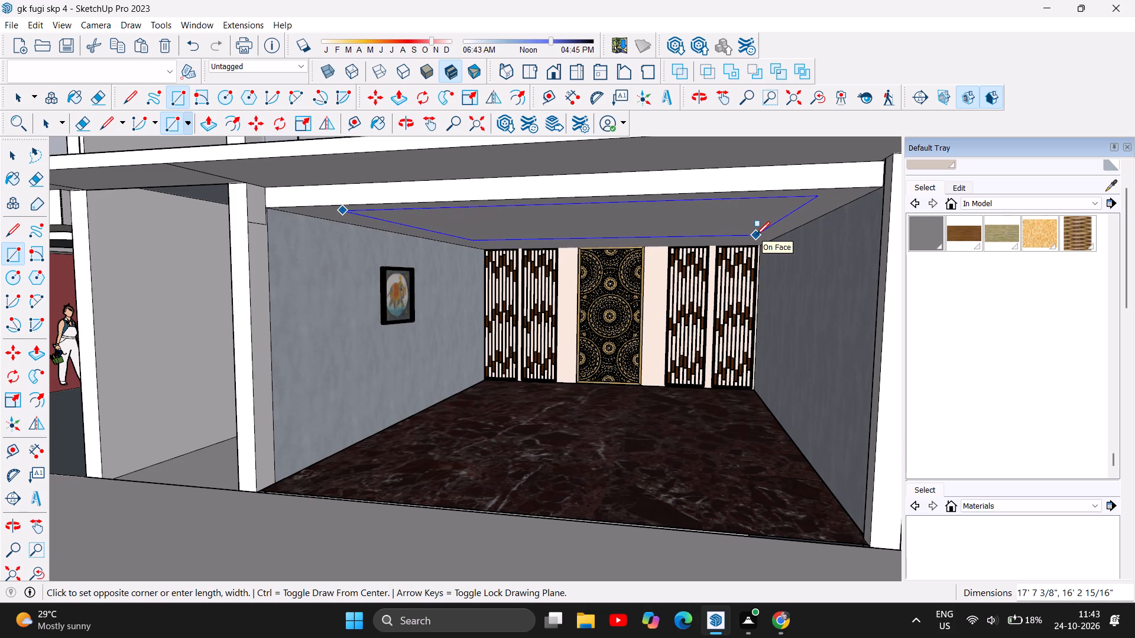
right_click(761, 237)
click(761, 237)
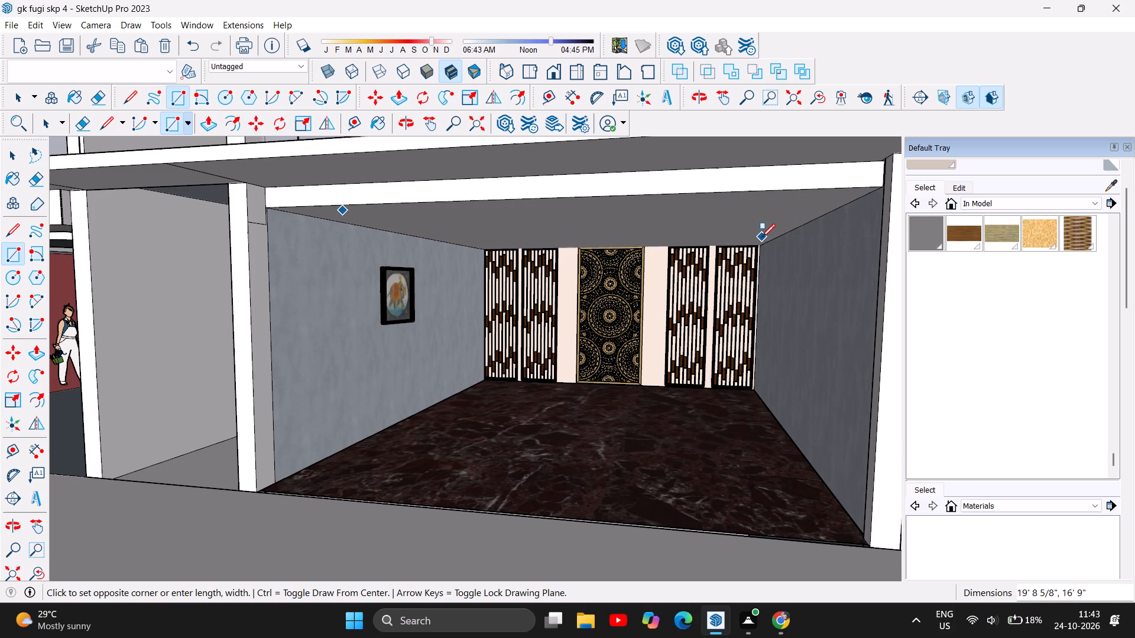
click(757, 239)
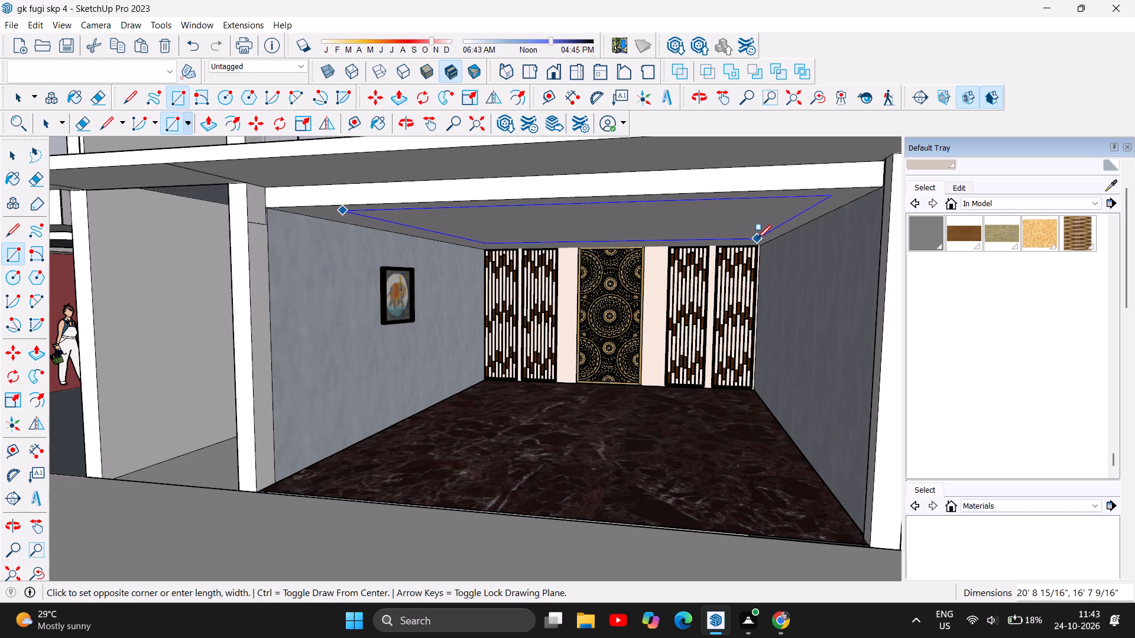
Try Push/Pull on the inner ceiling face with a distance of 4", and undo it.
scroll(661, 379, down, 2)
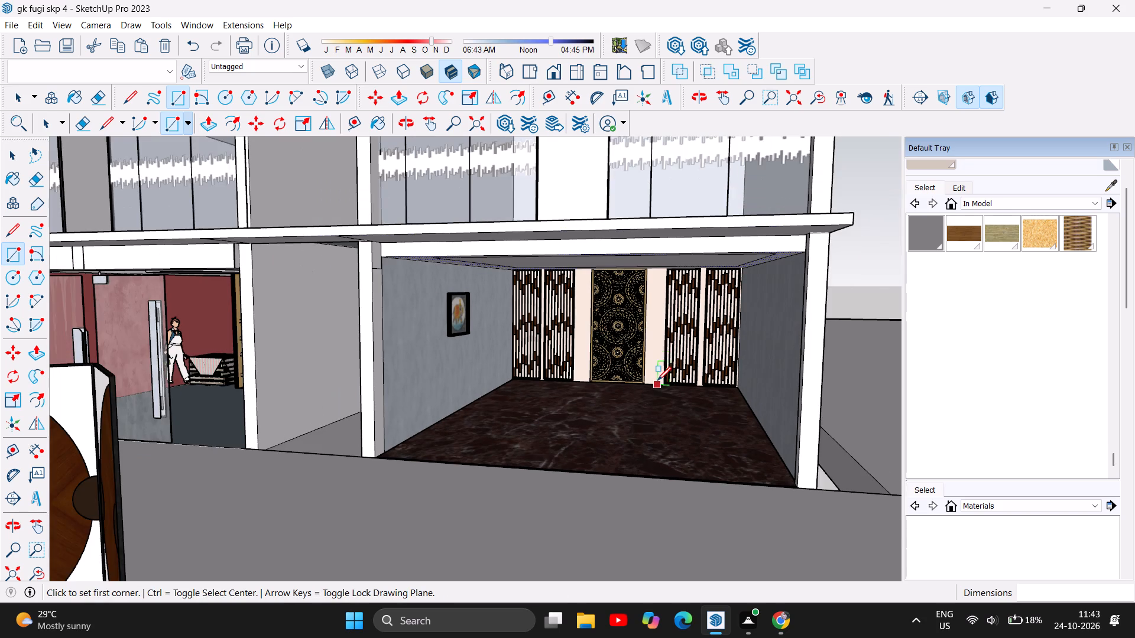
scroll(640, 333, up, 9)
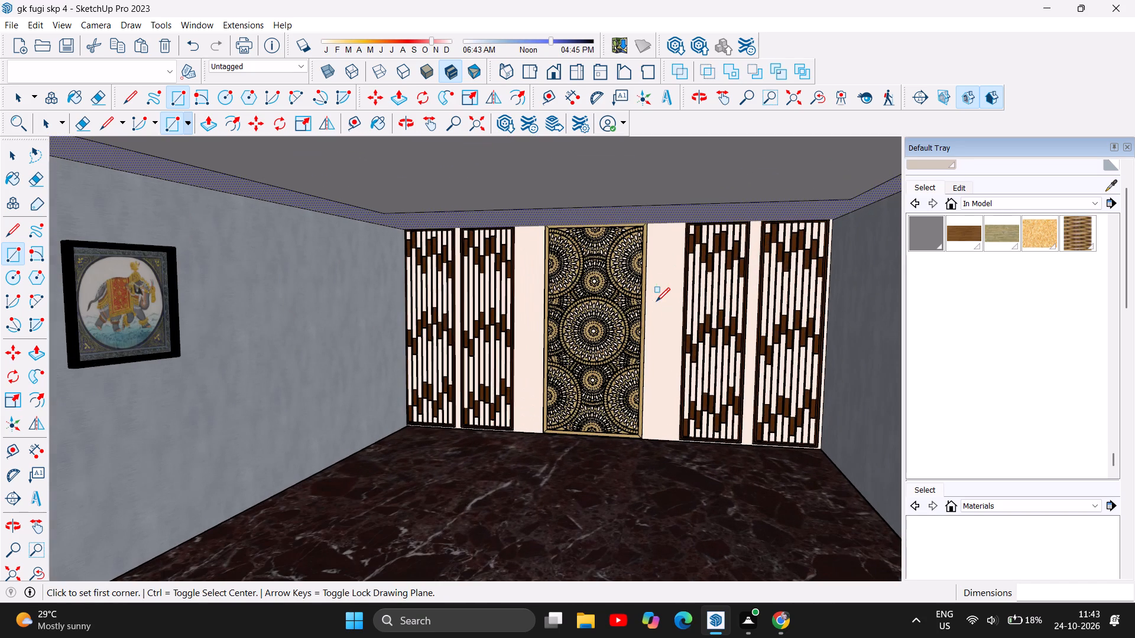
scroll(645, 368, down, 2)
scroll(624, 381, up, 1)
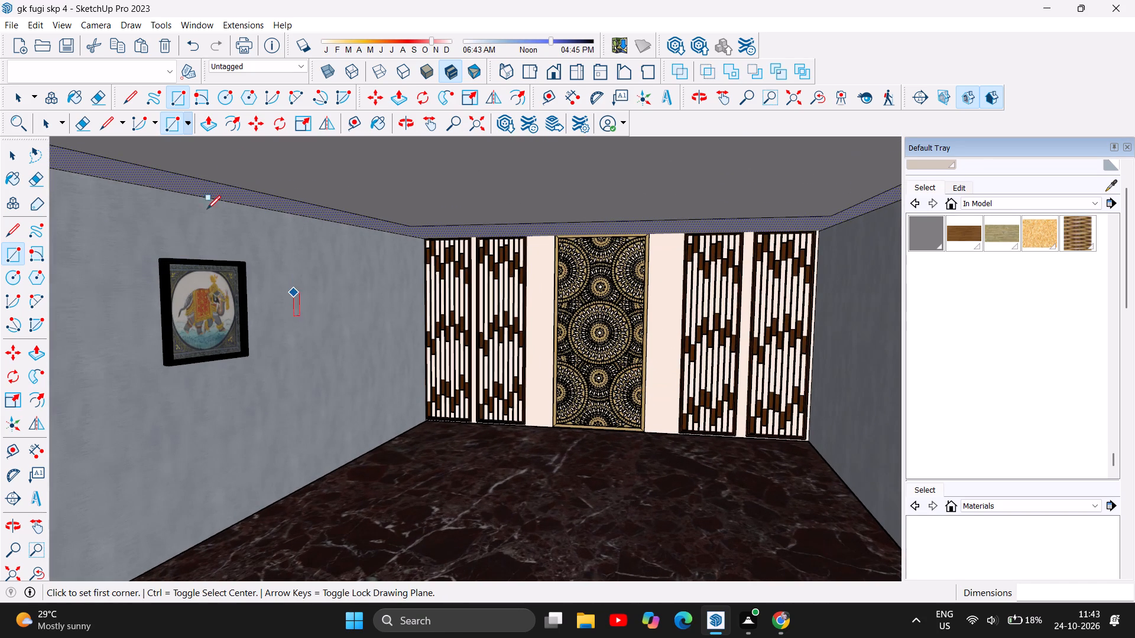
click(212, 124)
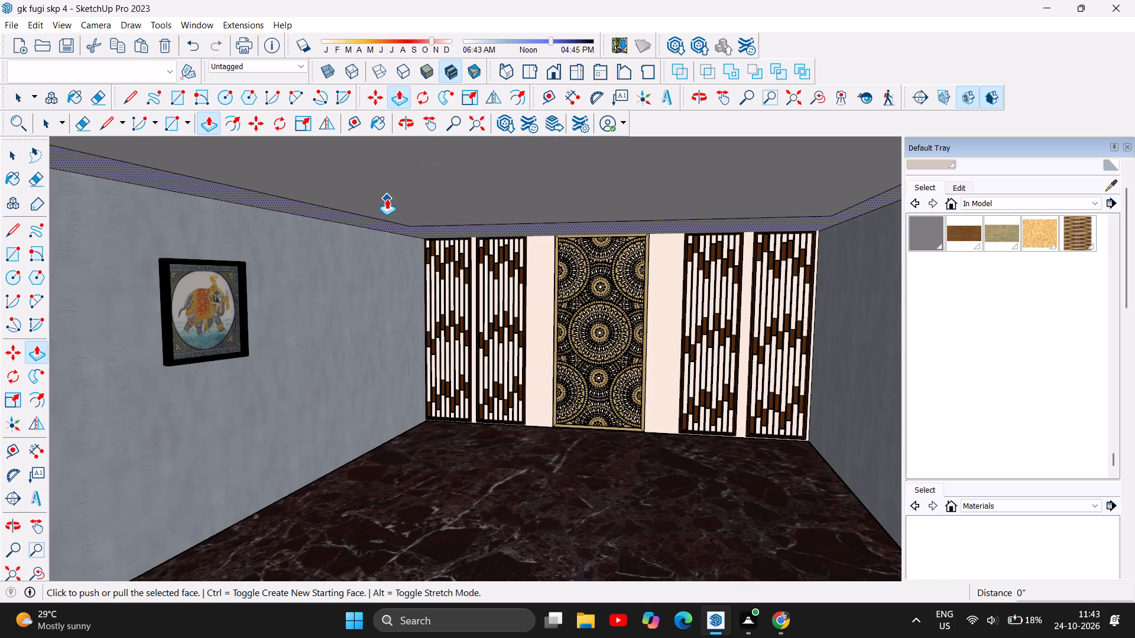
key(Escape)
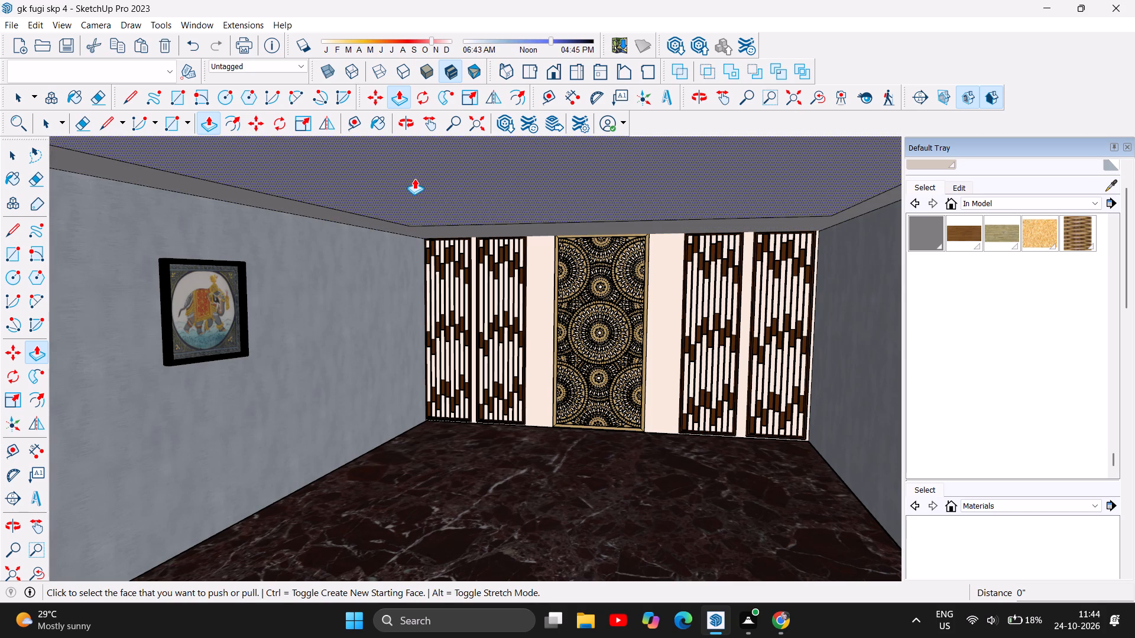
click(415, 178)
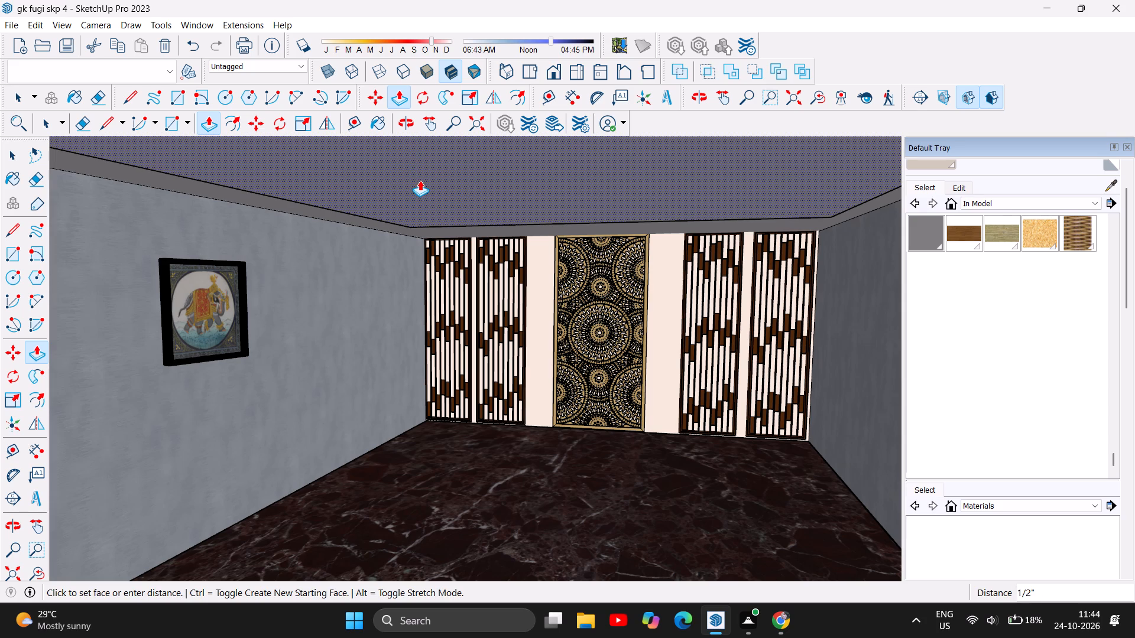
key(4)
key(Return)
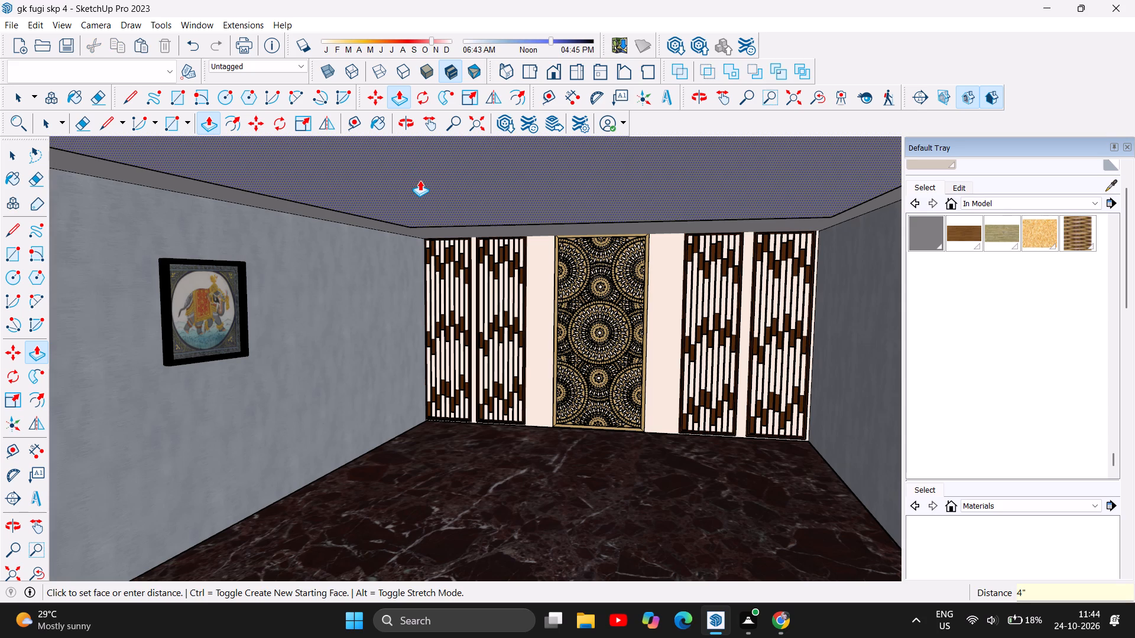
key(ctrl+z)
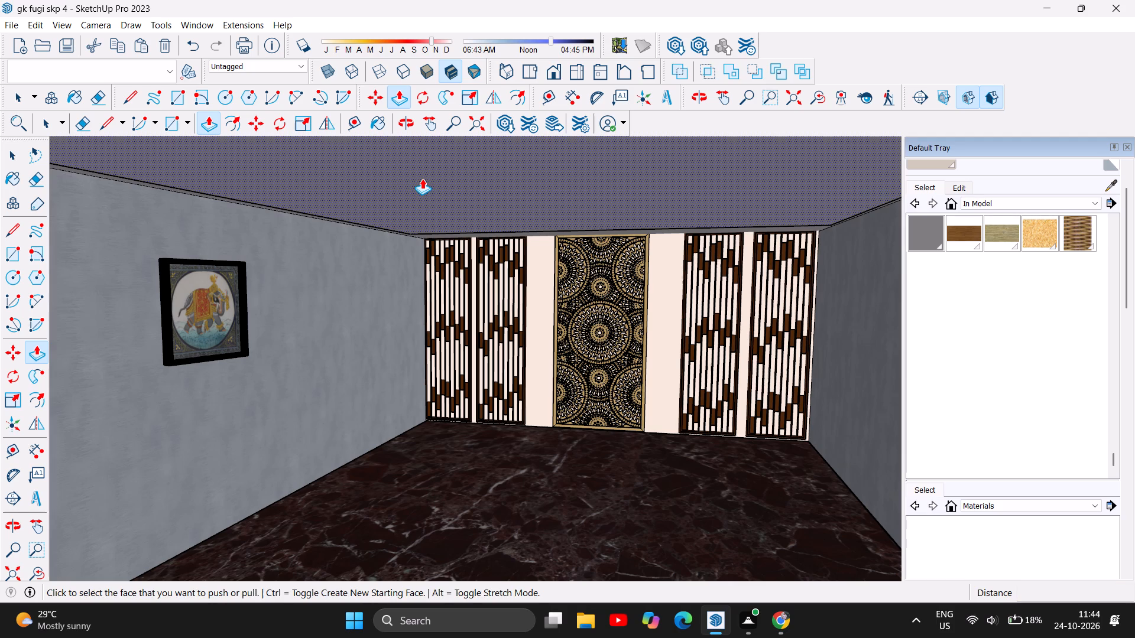
Push the inner ceiling face upward 4" to form a recessed tray inside the border.
click(422, 178)
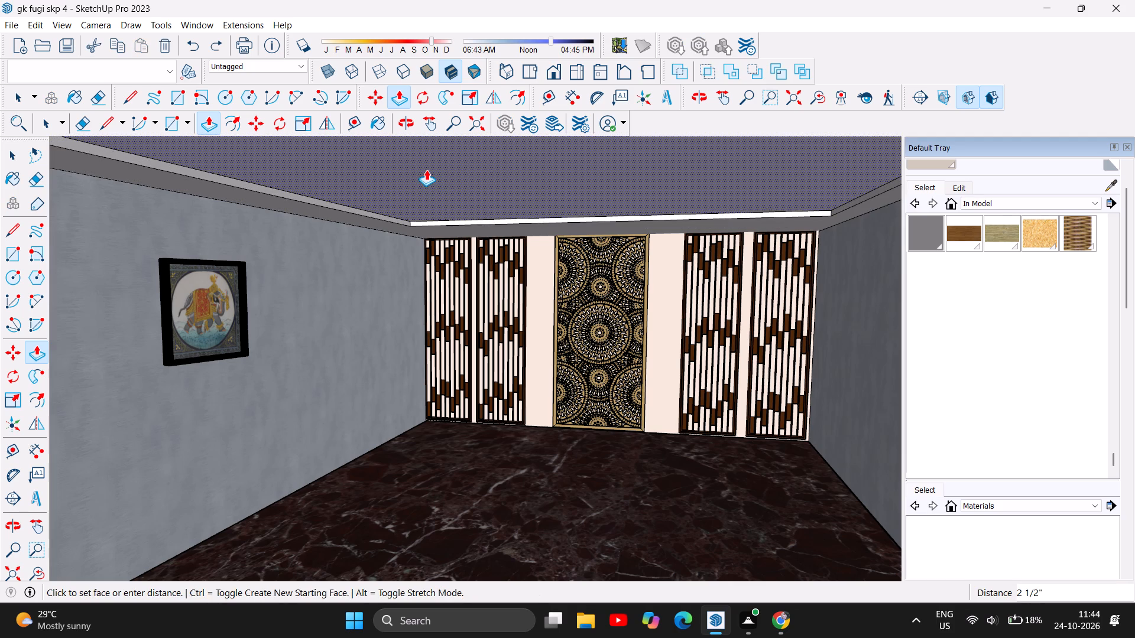
key(4)
key(Return)
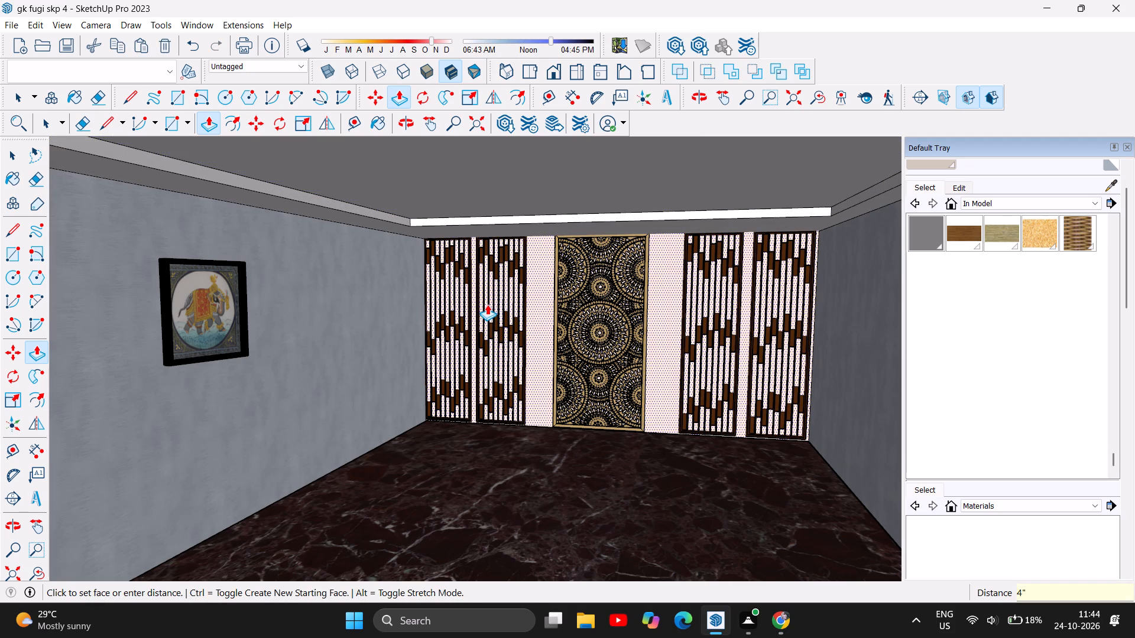
Examine the ceiling recess up close and from outside the room.
scroll(487, 304, down, 4)
scroll(577, 285, down, 2)
scroll(544, 351, up, 1)
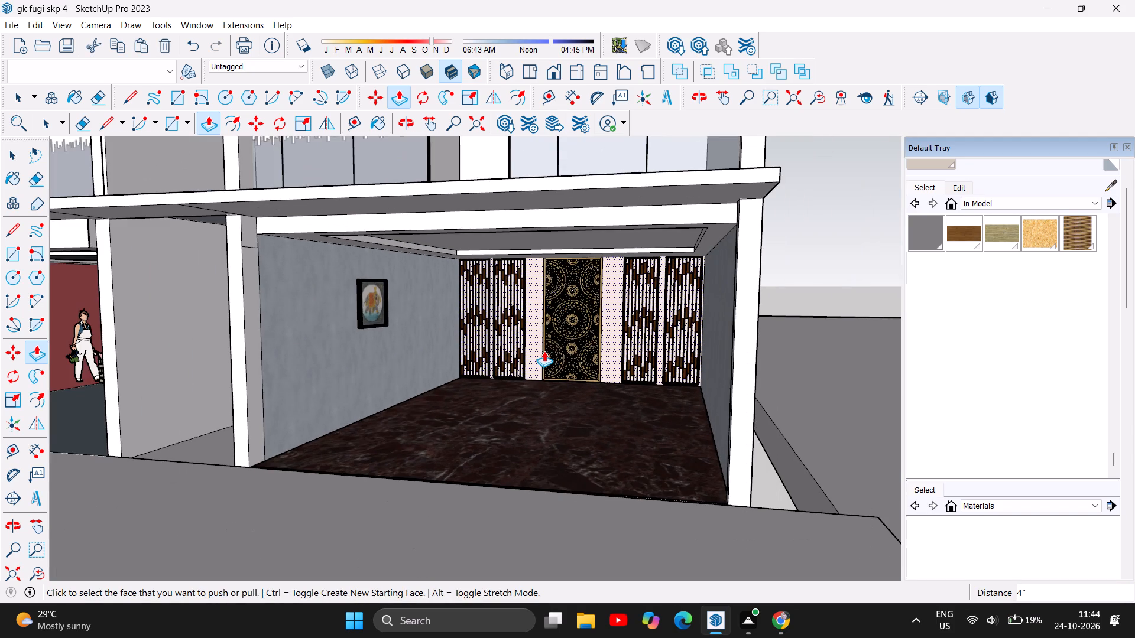
scroll(544, 351, up, 4)
scroll(544, 351, down, 4)
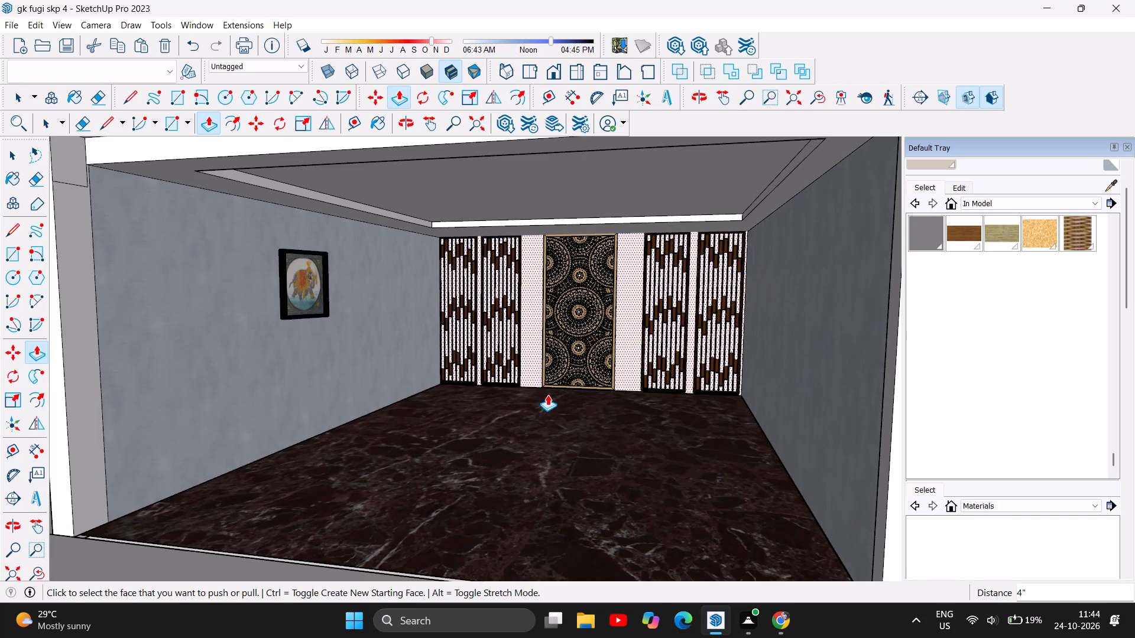
scroll(651, 362, down, 4)
scroll(422, 304, down, 4)
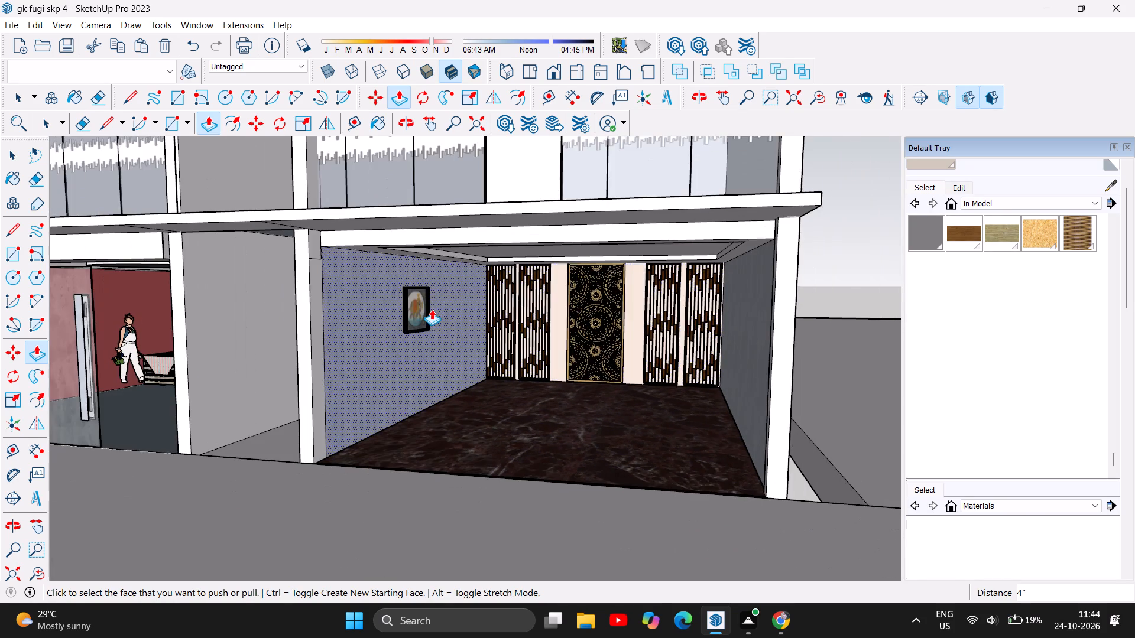
scroll(576, 340, down, 4)
scroll(561, 373, up, 5)
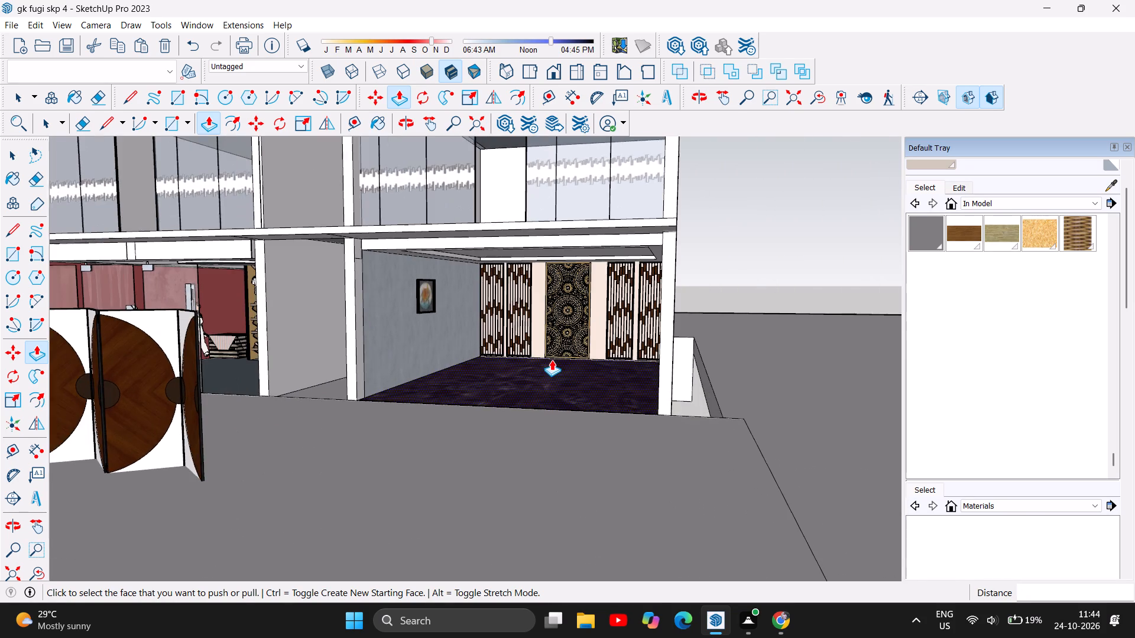
scroll(555, 345, up, 8)
scroll(576, 382, down, 4)
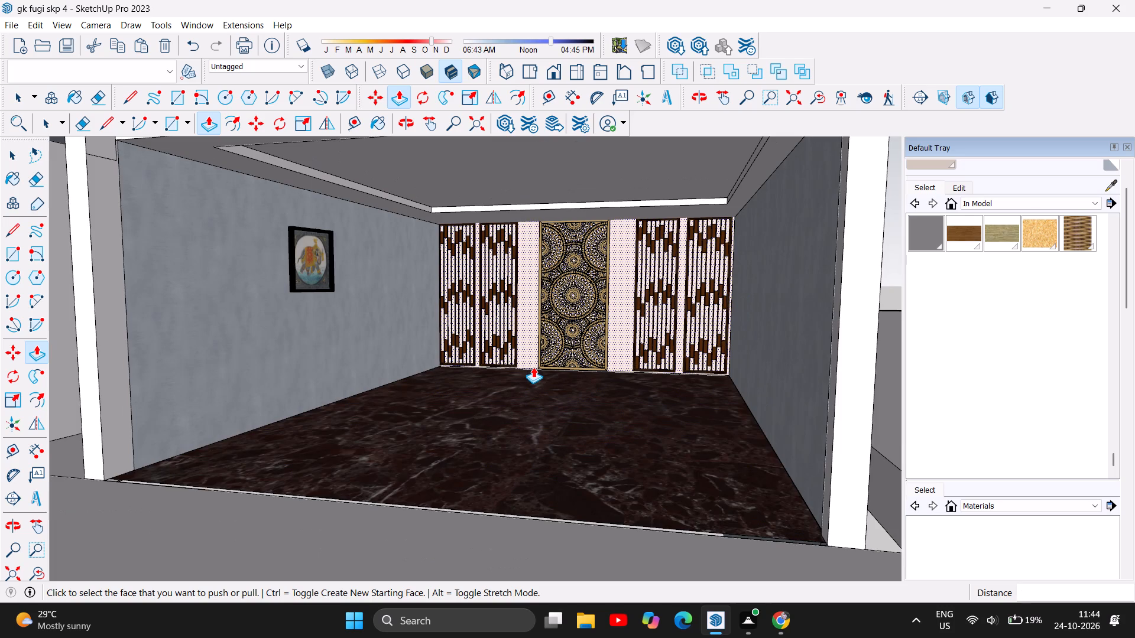
scroll(533, 367, down, 2)
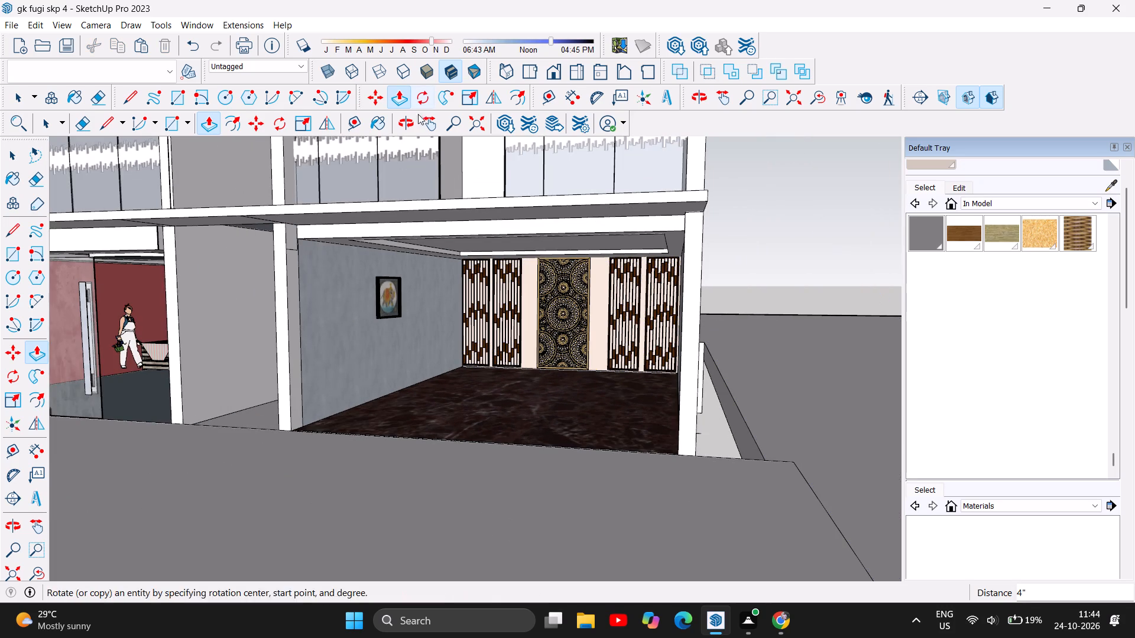
Examine the ceiling recess, patterned back wall and floor from lower and more frontal viewpoints.
click(409, 129)
scroll(600, 299, up, 4)
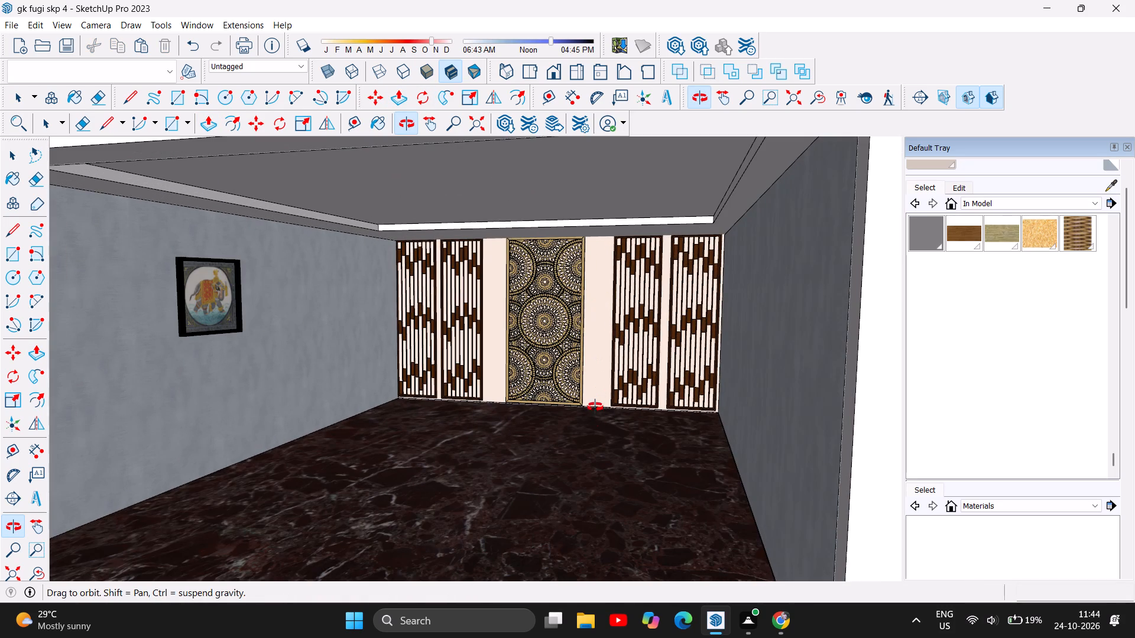
drag(533, 485, 546, 461)
scroll(621, 426, down, 2)
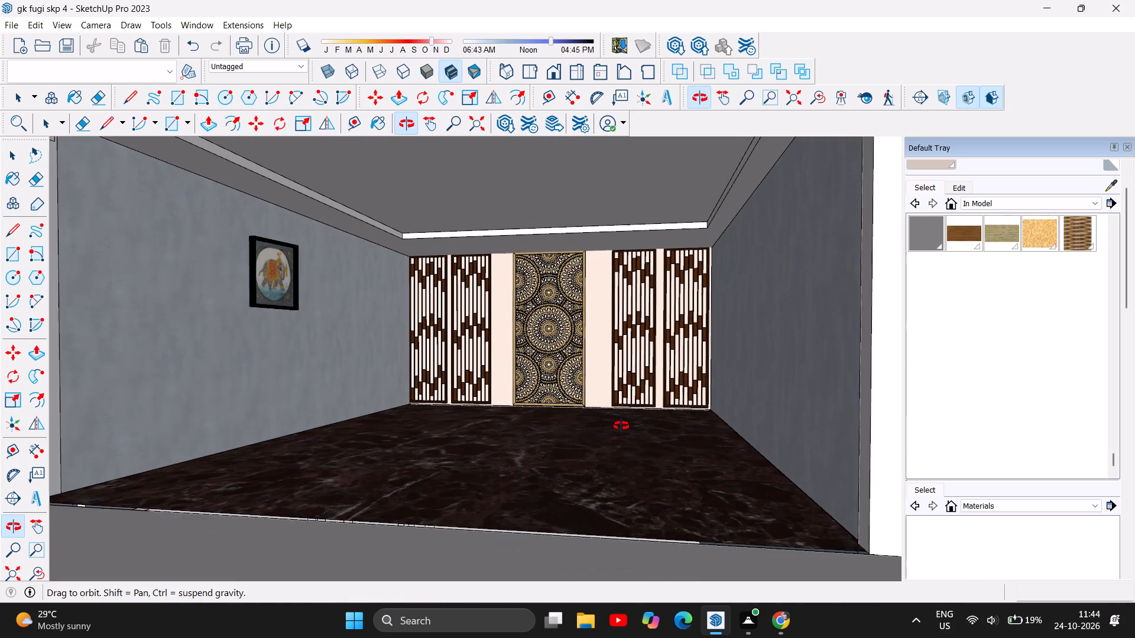
scroll(621, 426, down, 2)
drag(420, 419, 440, 402)
click(440, 402)
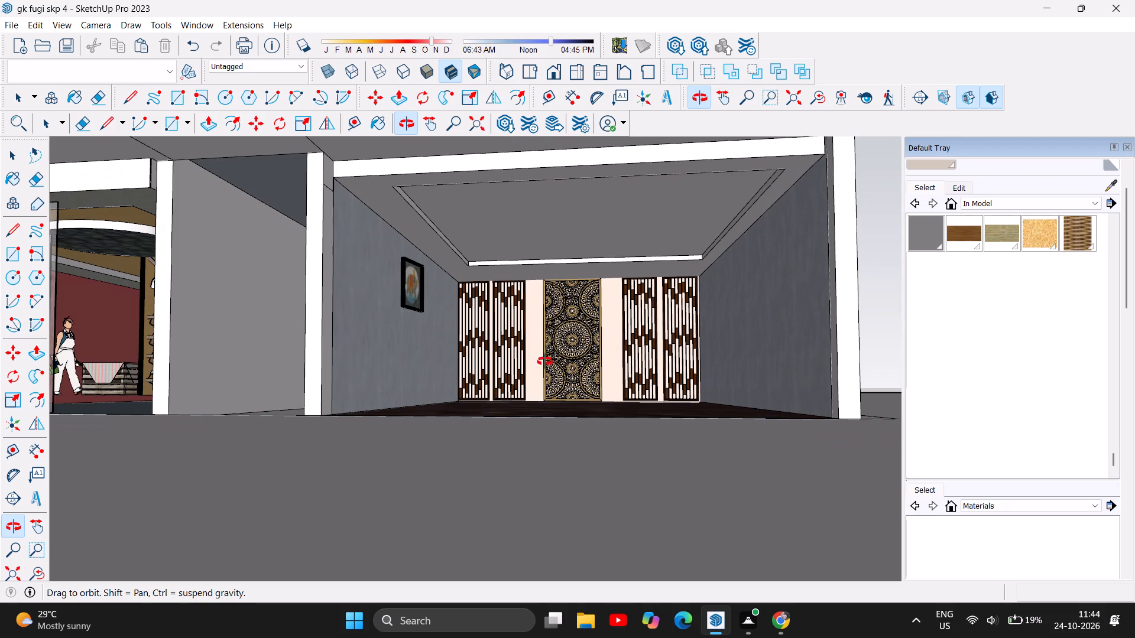
scroll(709, 295, up, 1)
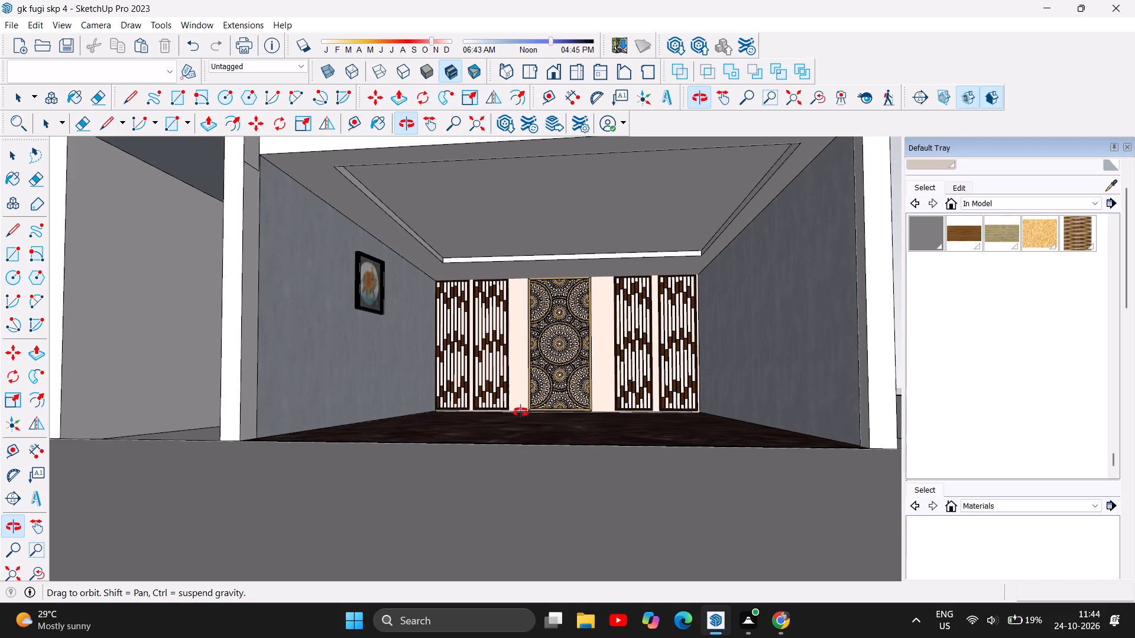
scroll(517, 415, down, 4)
scroll(588, 403, up, 2)
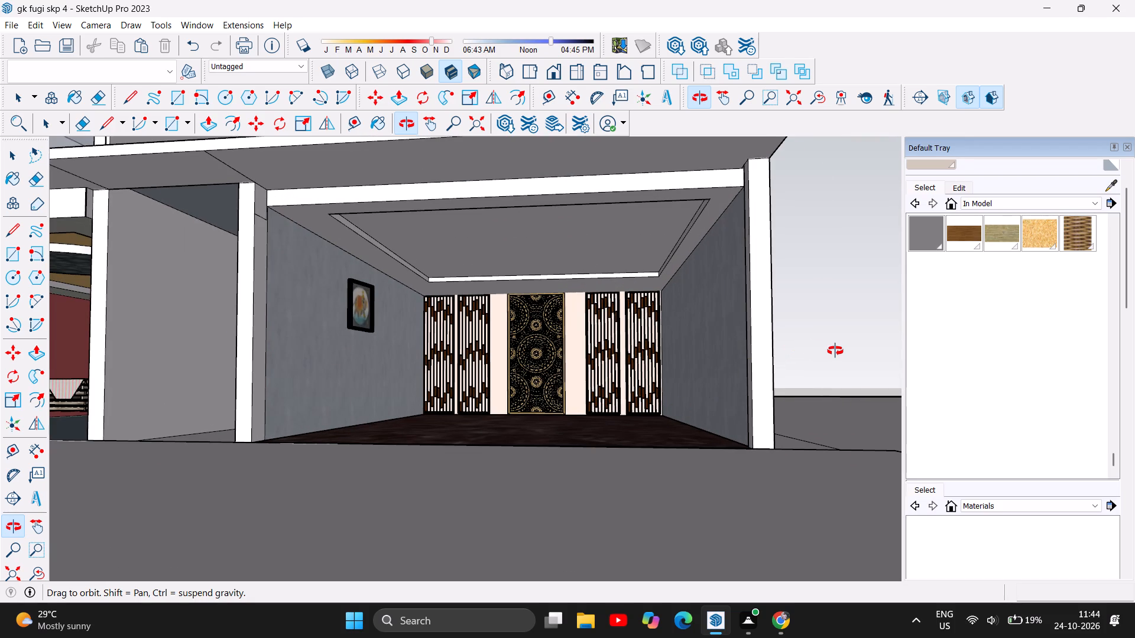
drag(570, 424, 586, 425)
scroll(586, 425, up, 1)
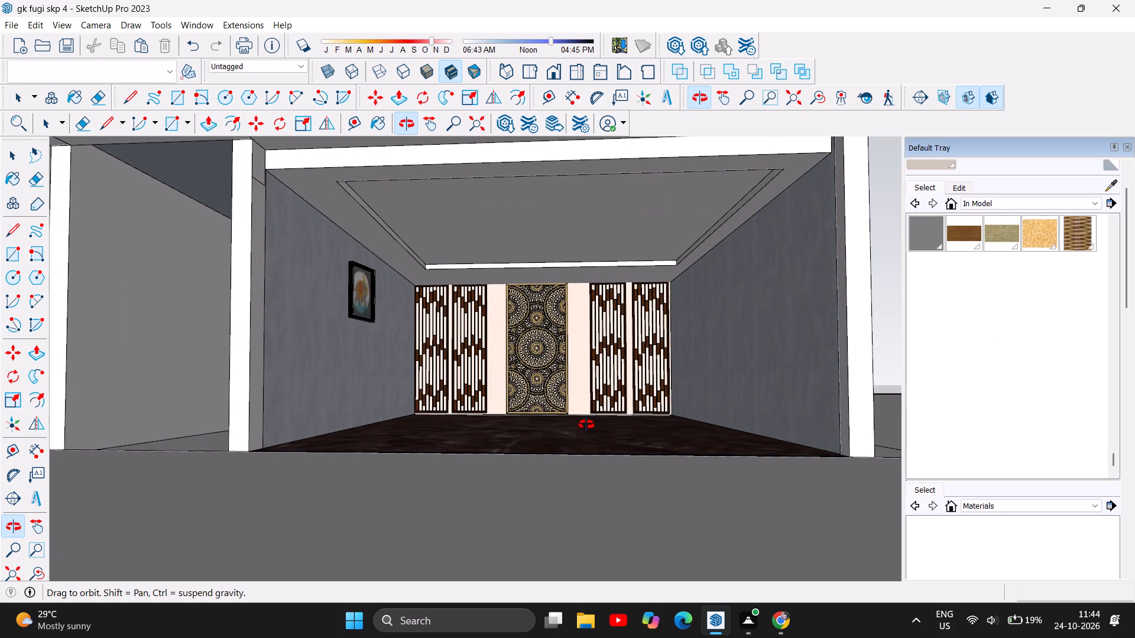
drag(475, 454, 456, 462)
scroll(672, 384, up, 1)
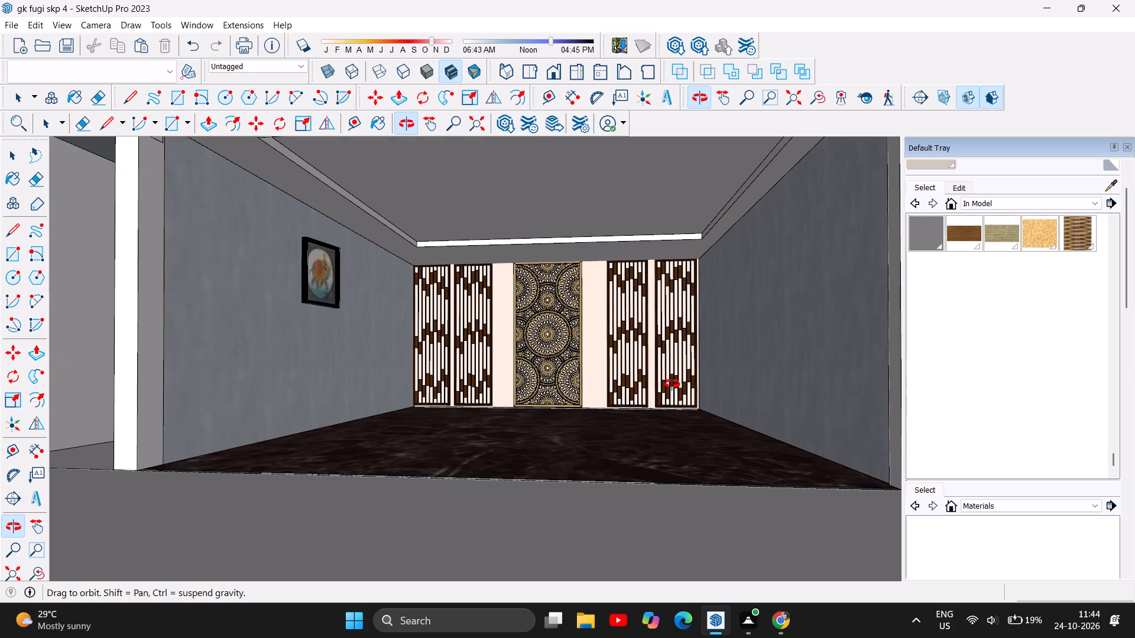
drag(568, 456, 490, 405)
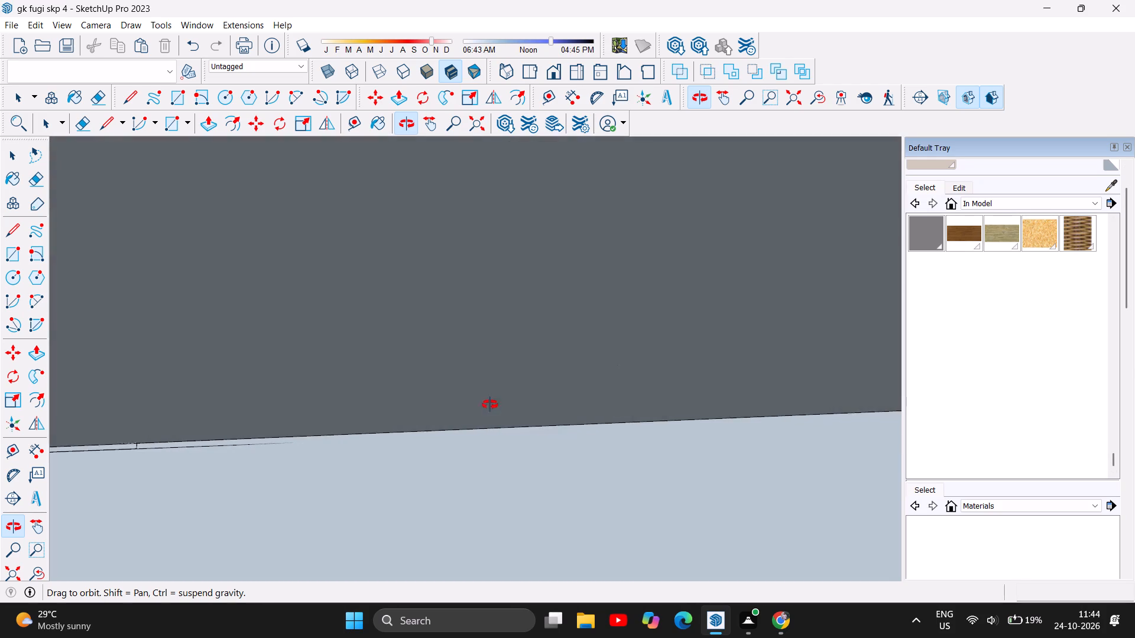
drag(490, 405, 559, 465)
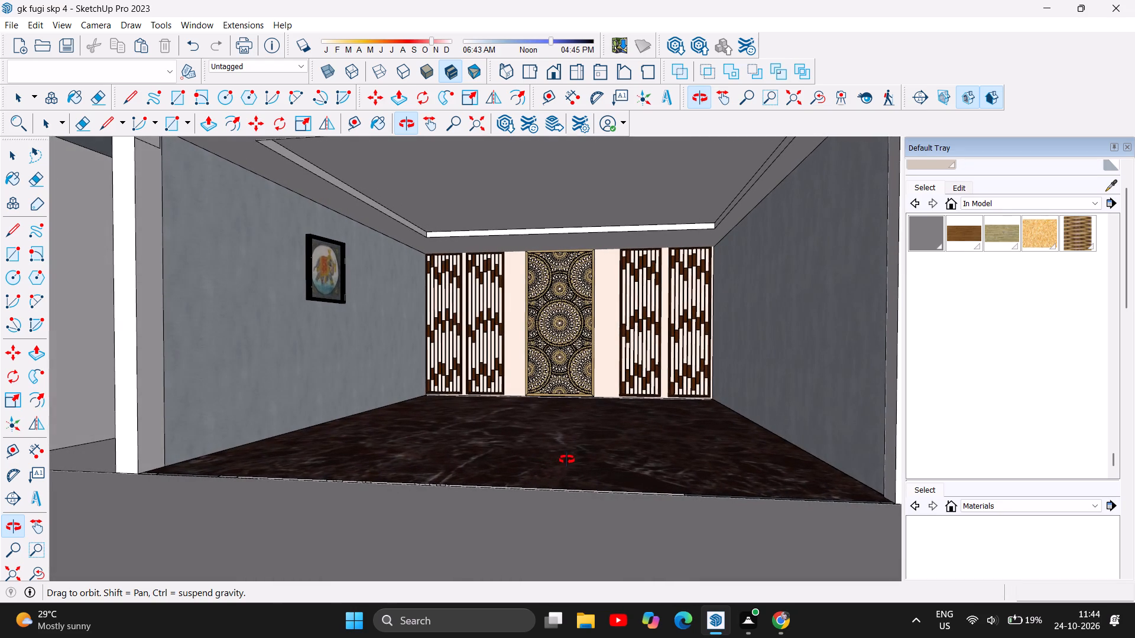
scroll(567, 461, down, 3)
scroll(568, 451, up, 1)
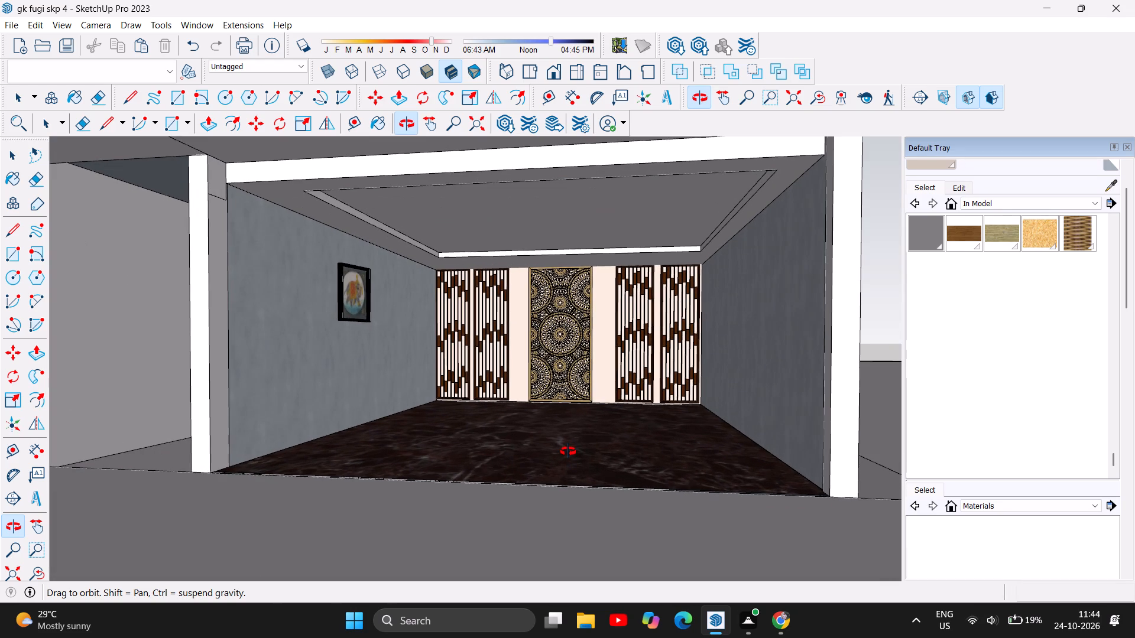
drag(586, 453, 599, 451)
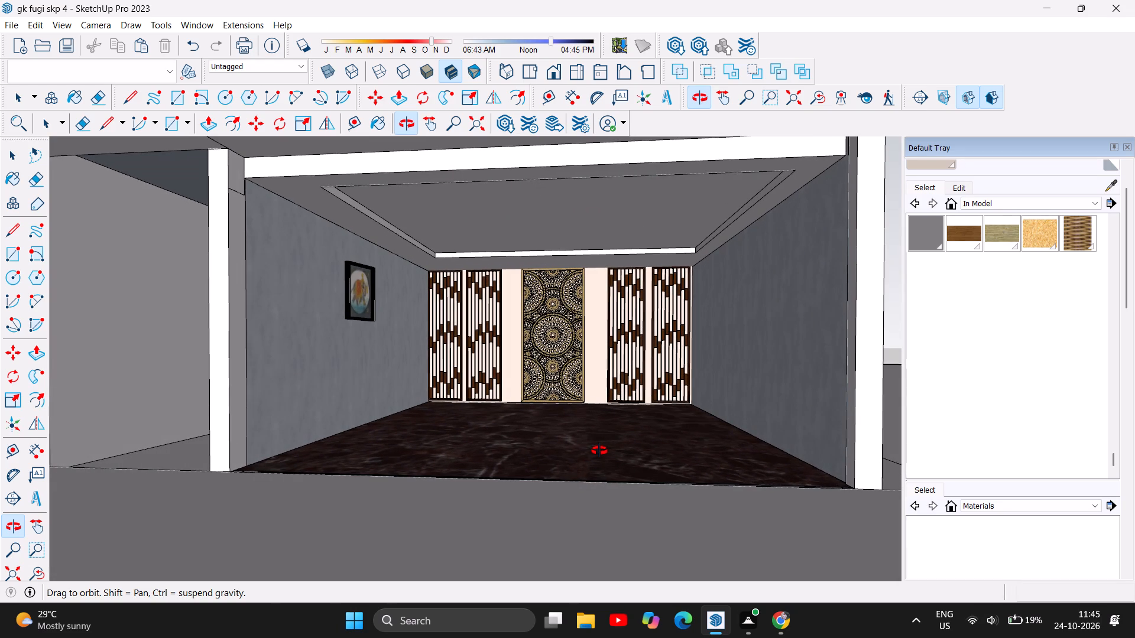
scroll(615, 445, up, 2)
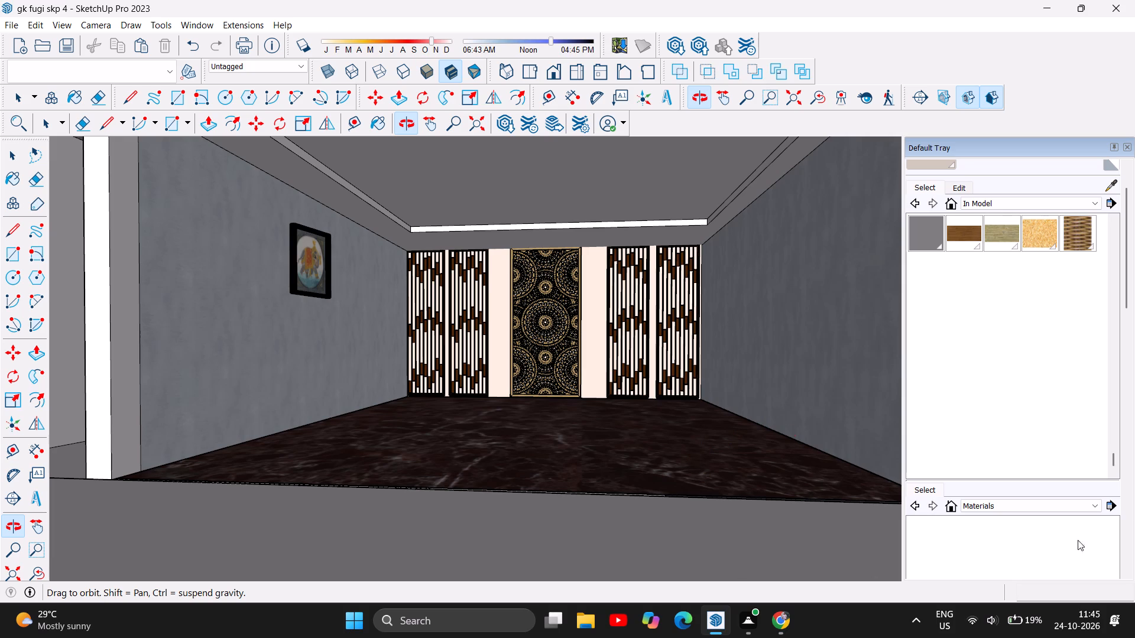
scroll(433, 455, down, 1)
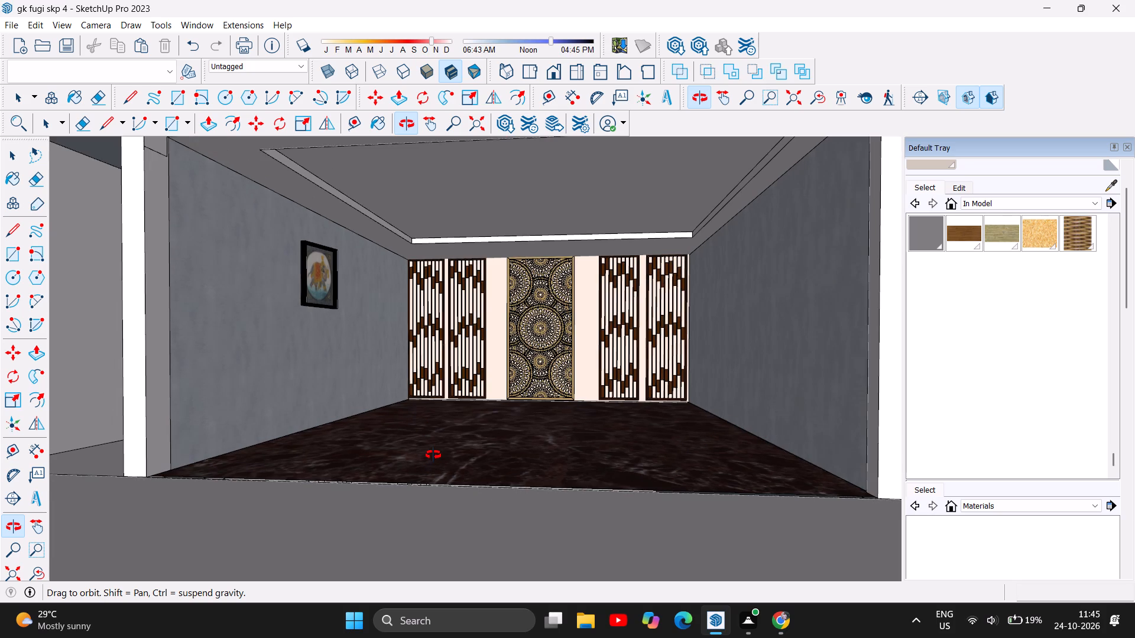
scroll(433, 455, down, 2)
click(442, 452)
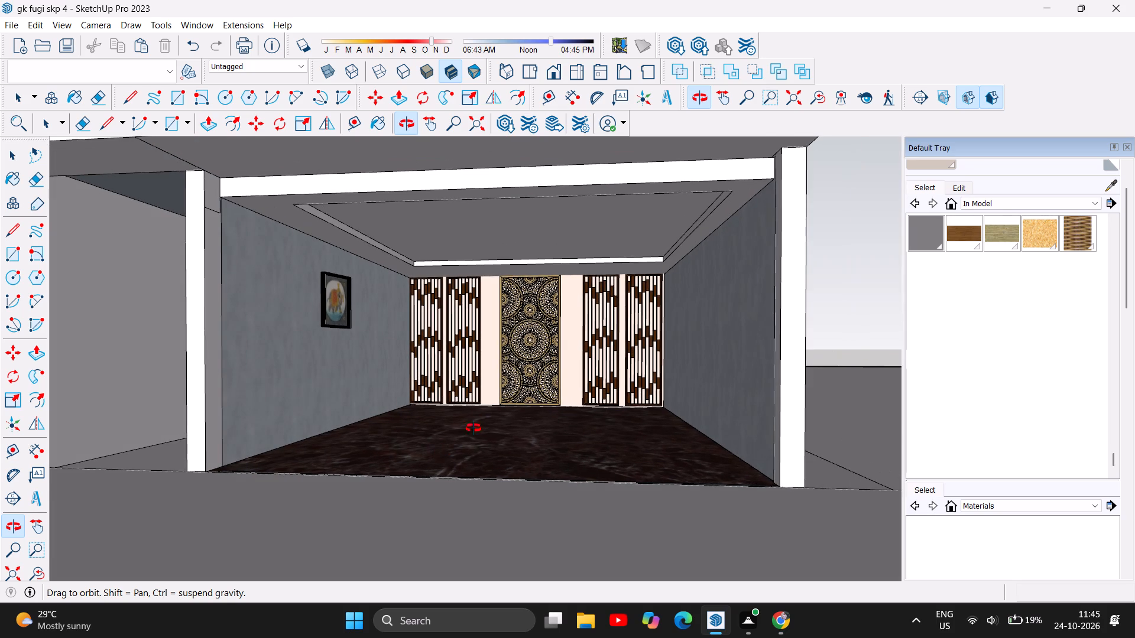
scroll(497, 410, up, 1)
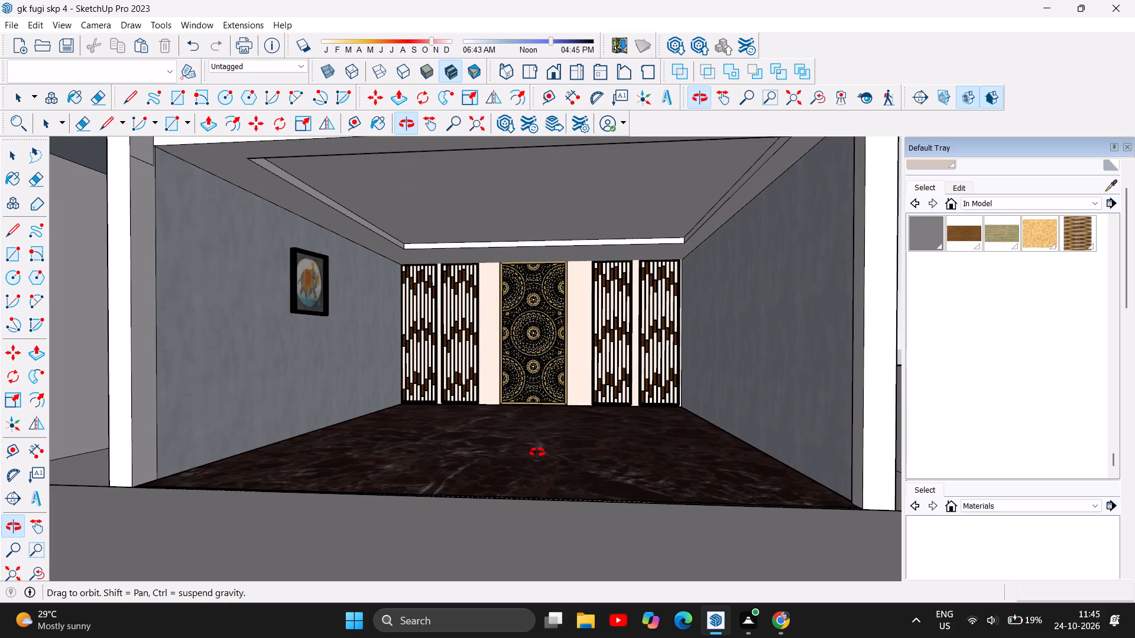
drag(564, 469, 554, 454)
scroll(554, 454, up, 1)
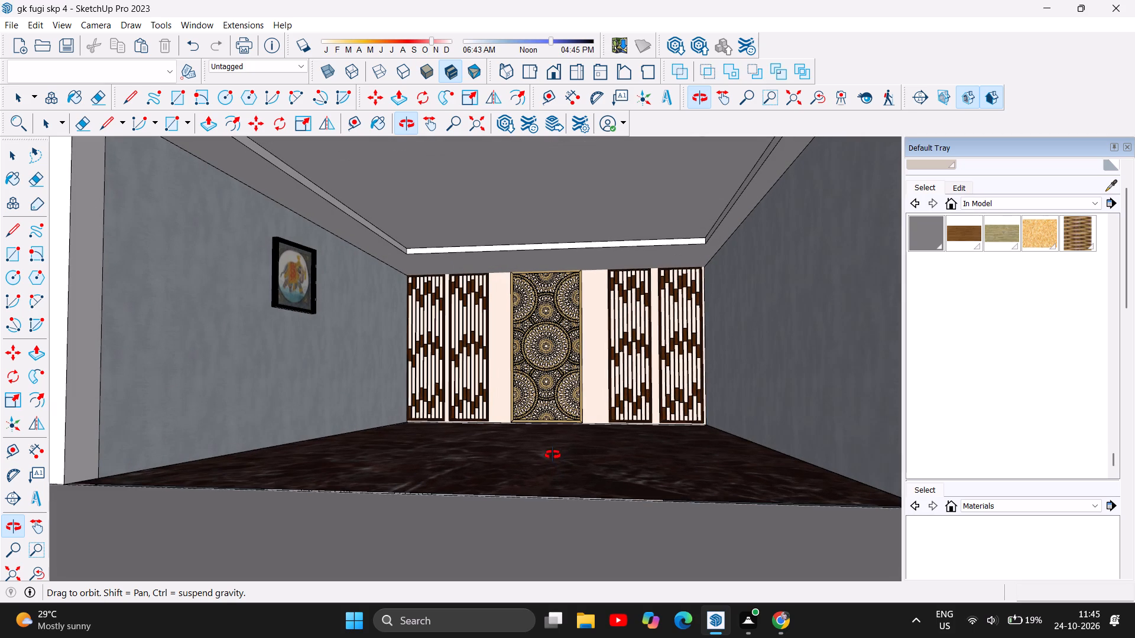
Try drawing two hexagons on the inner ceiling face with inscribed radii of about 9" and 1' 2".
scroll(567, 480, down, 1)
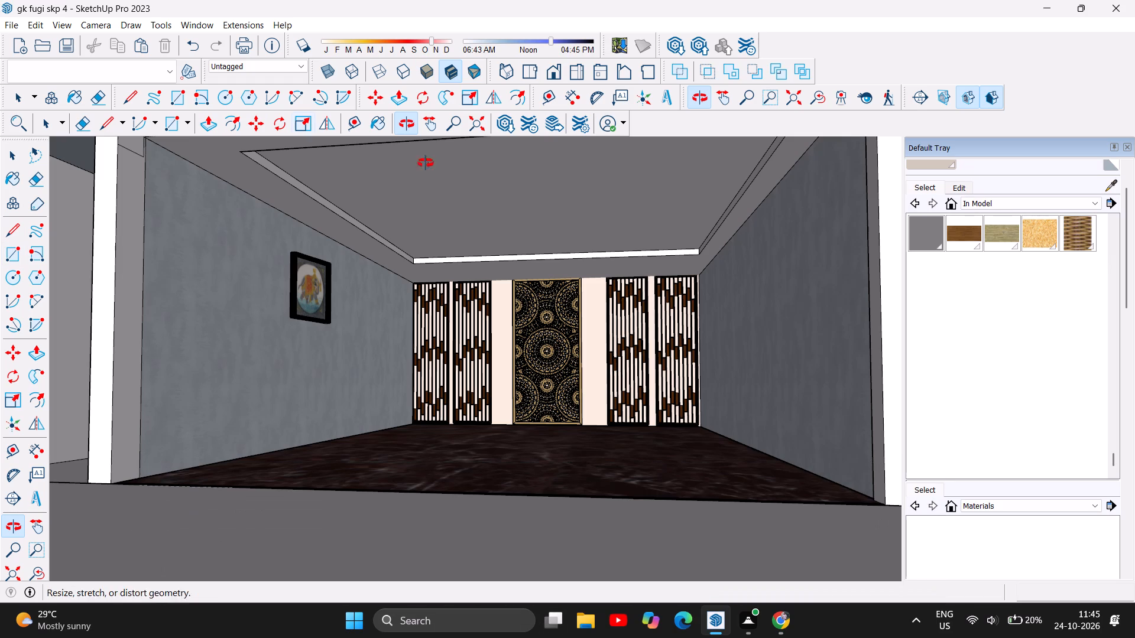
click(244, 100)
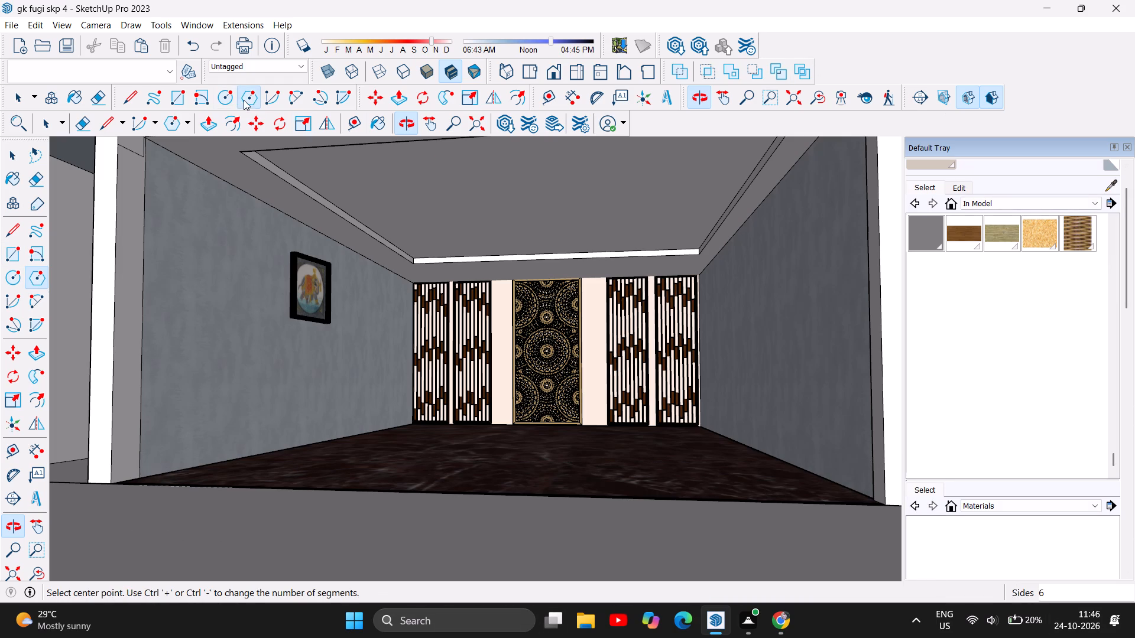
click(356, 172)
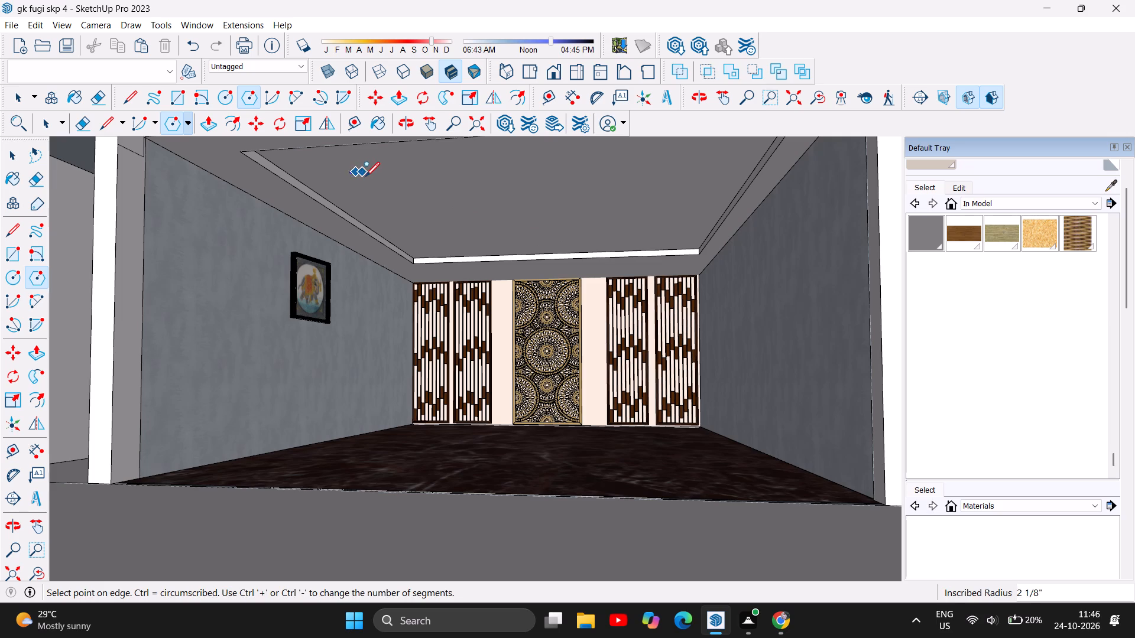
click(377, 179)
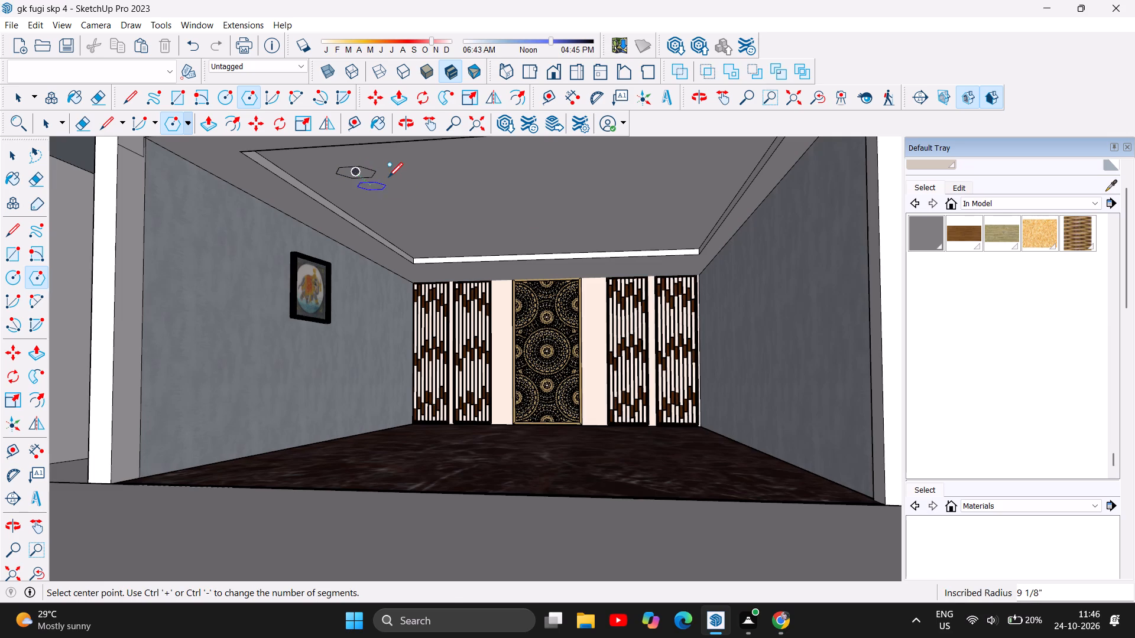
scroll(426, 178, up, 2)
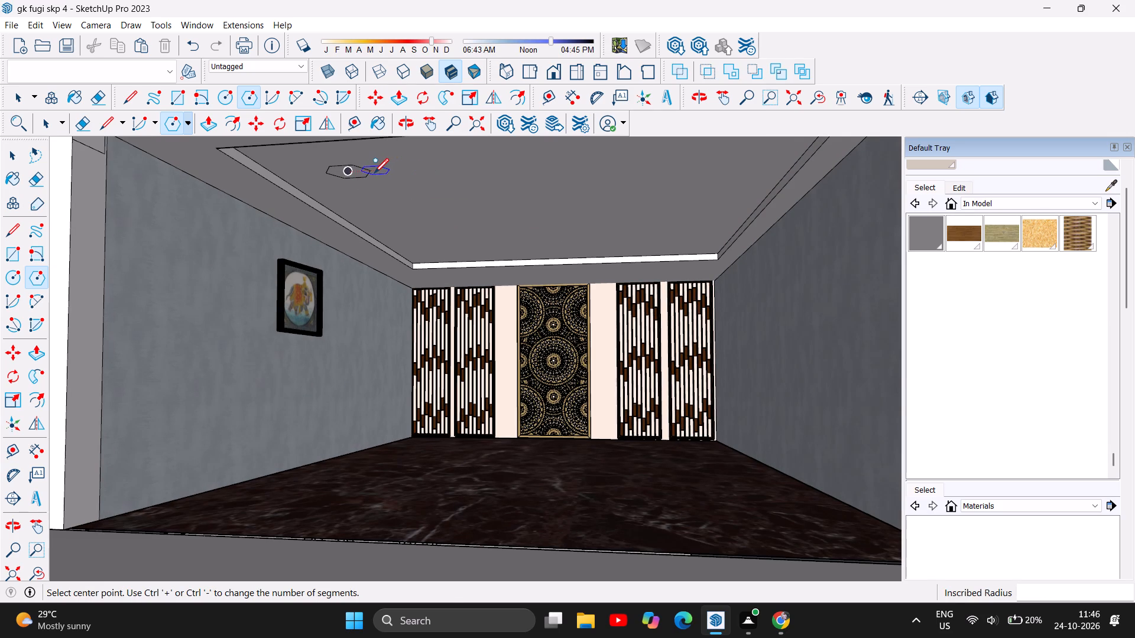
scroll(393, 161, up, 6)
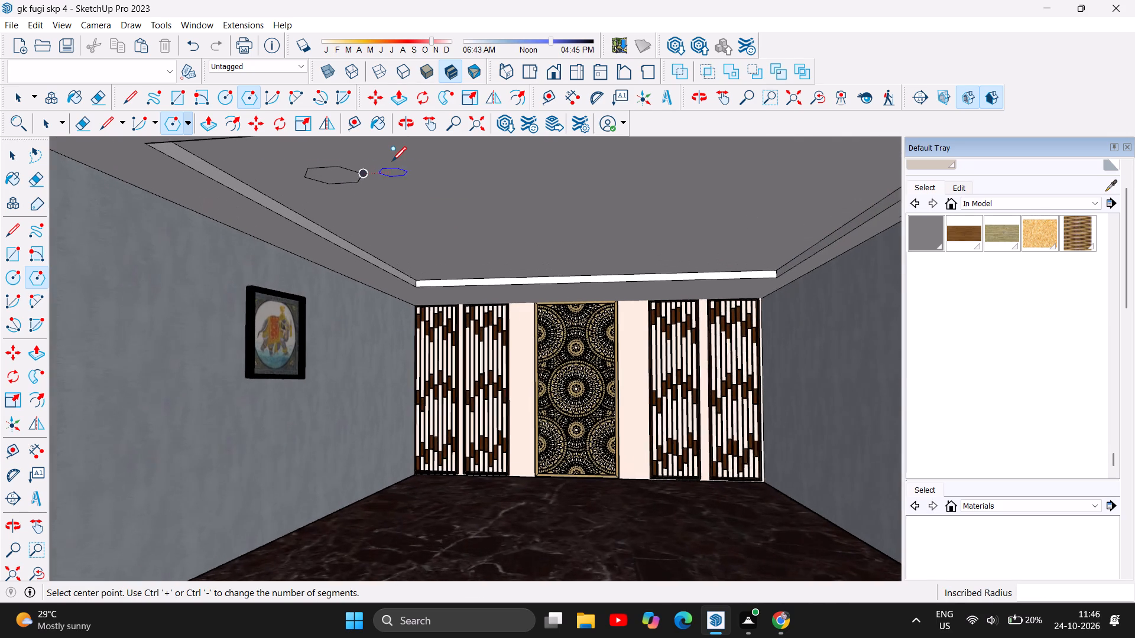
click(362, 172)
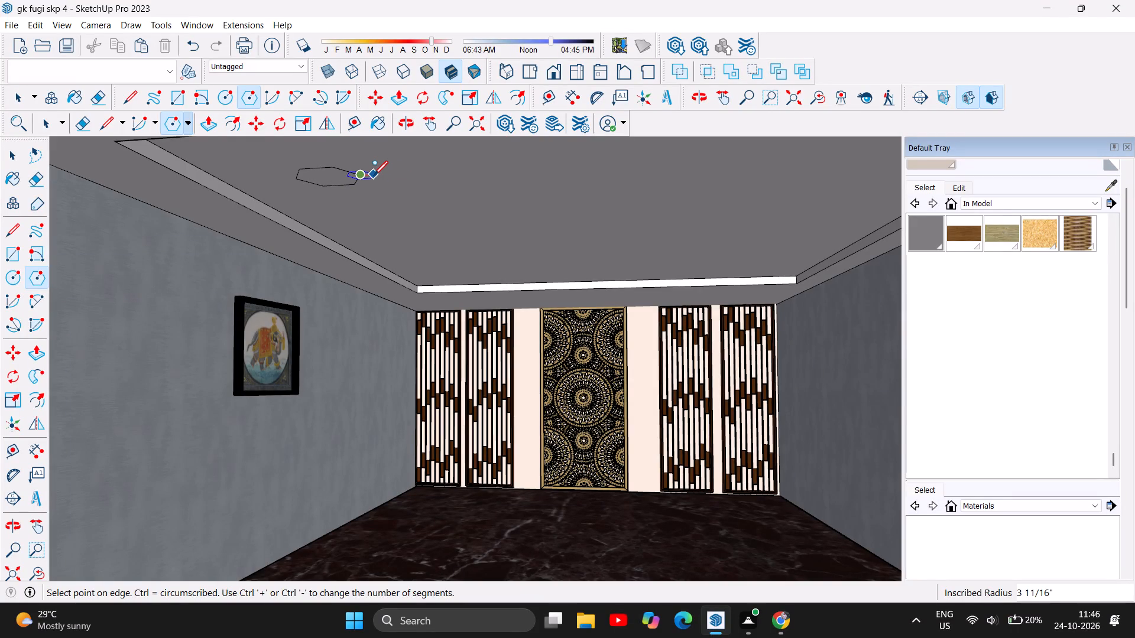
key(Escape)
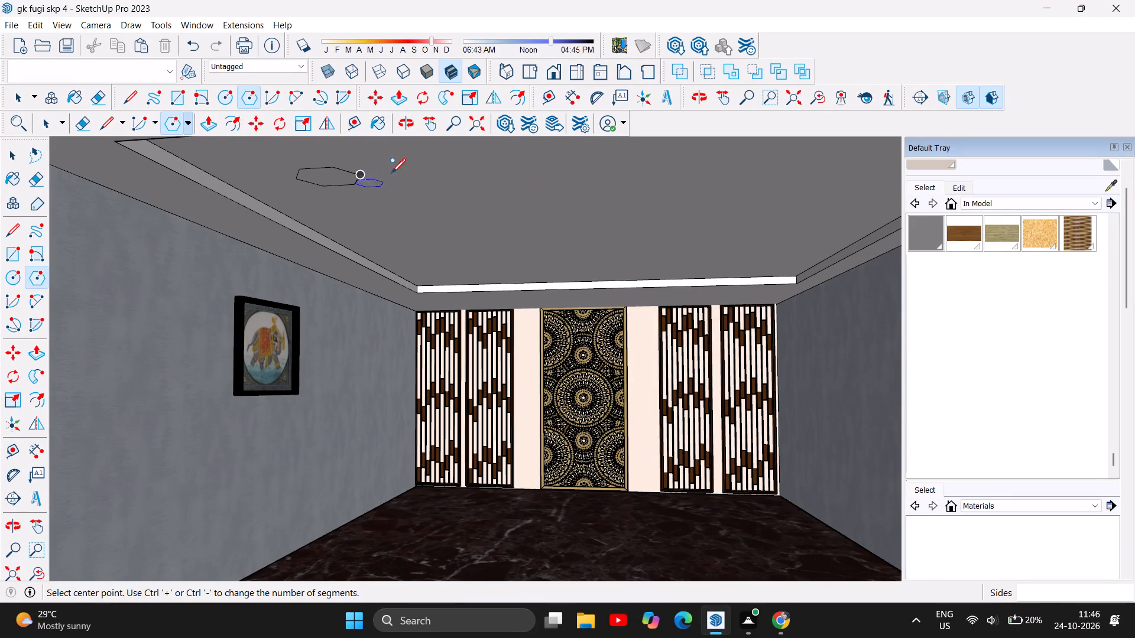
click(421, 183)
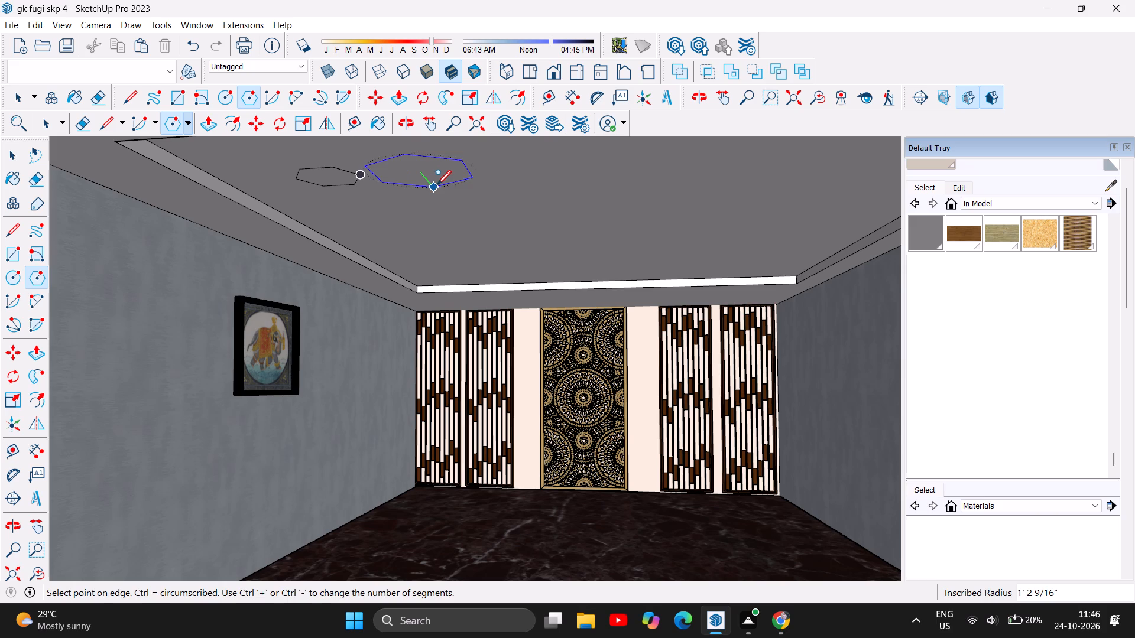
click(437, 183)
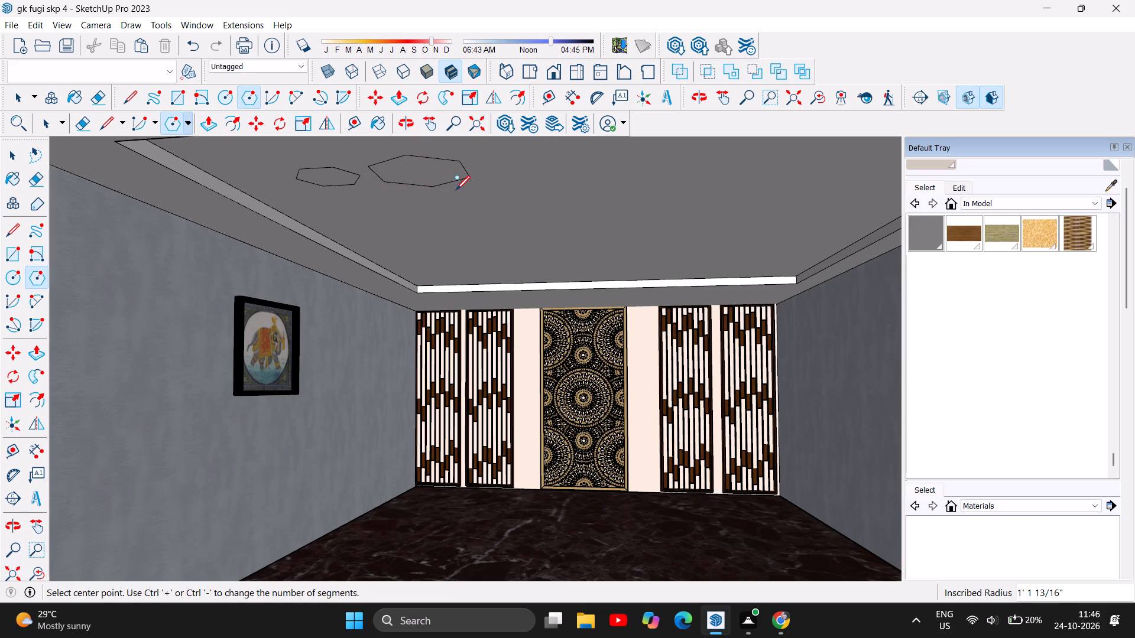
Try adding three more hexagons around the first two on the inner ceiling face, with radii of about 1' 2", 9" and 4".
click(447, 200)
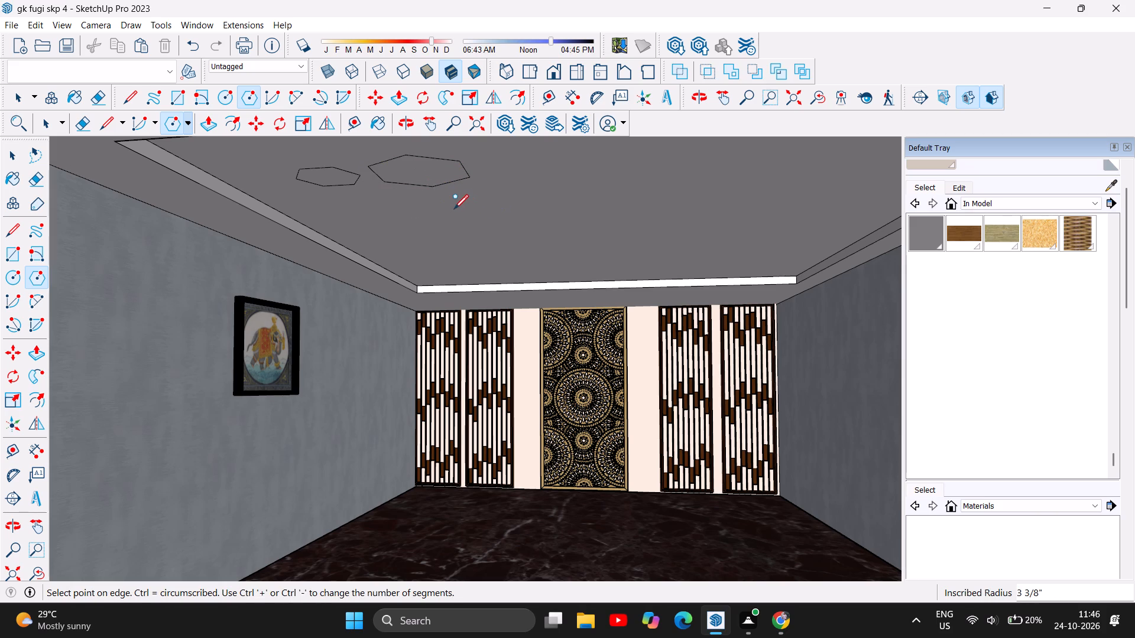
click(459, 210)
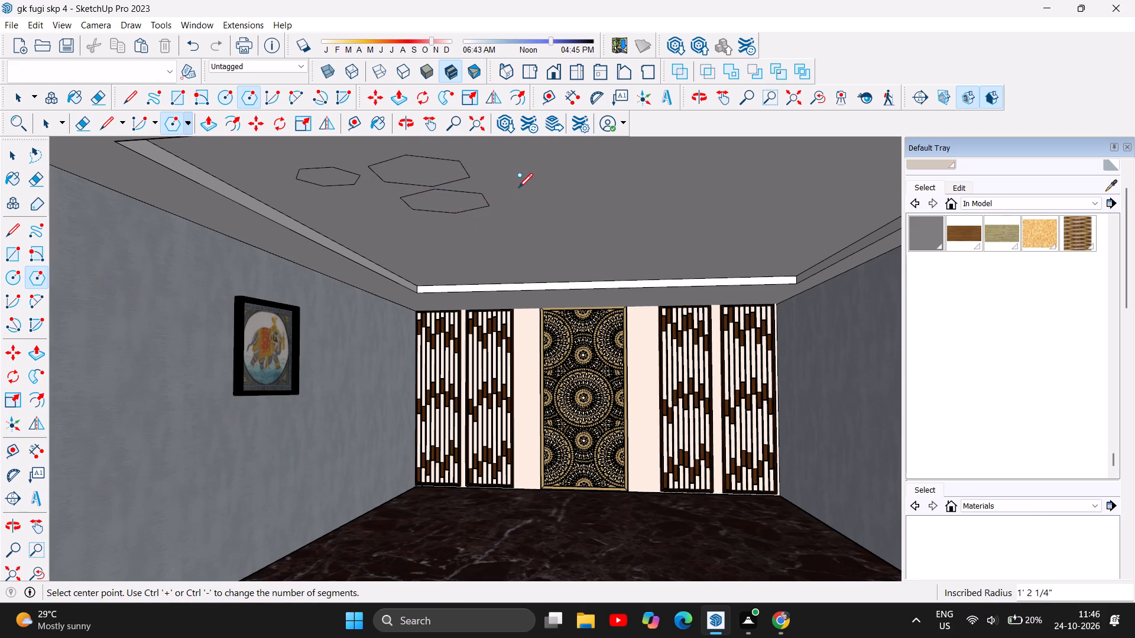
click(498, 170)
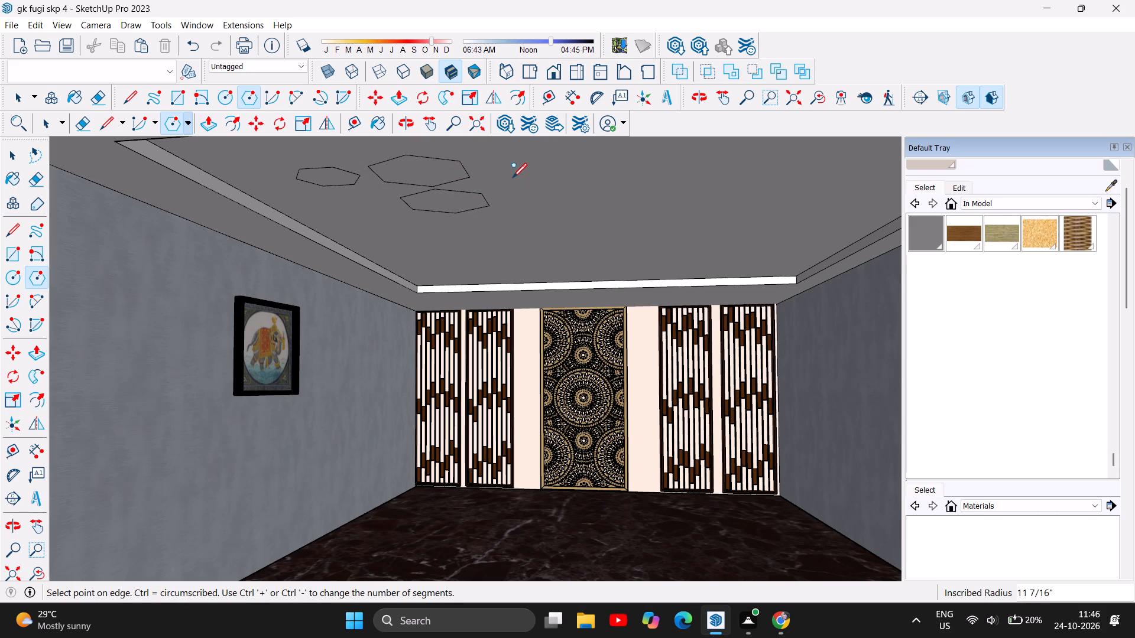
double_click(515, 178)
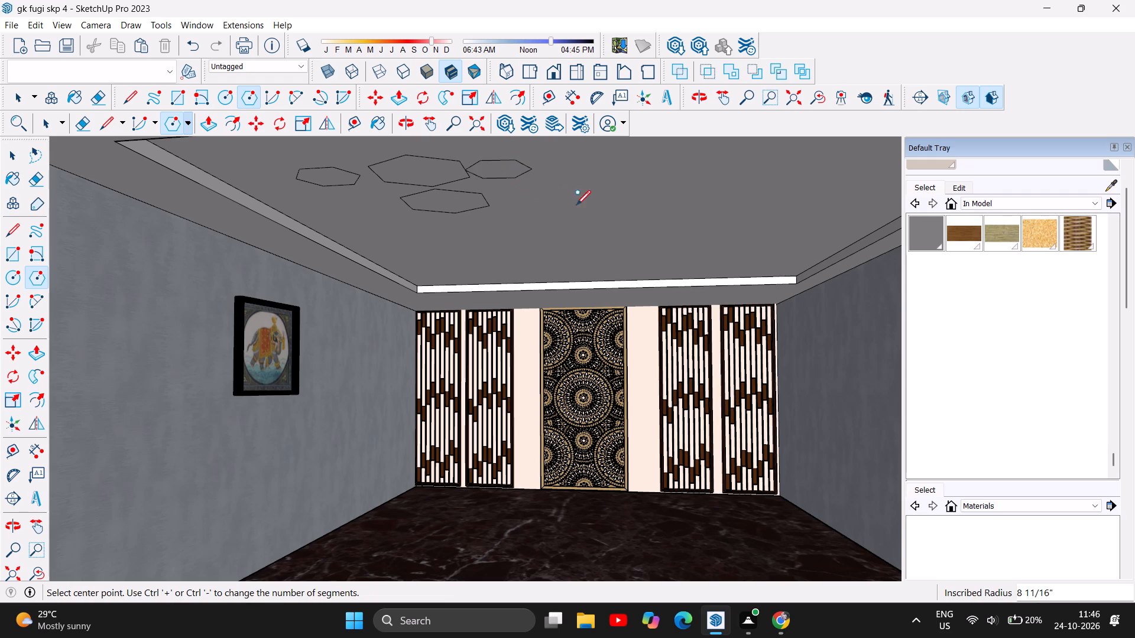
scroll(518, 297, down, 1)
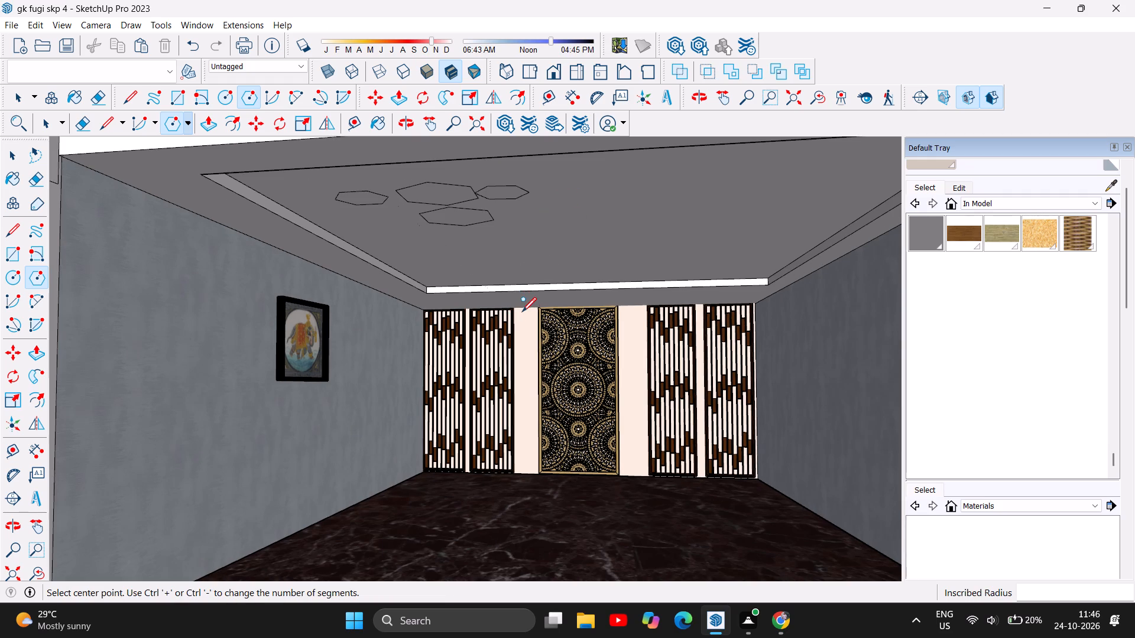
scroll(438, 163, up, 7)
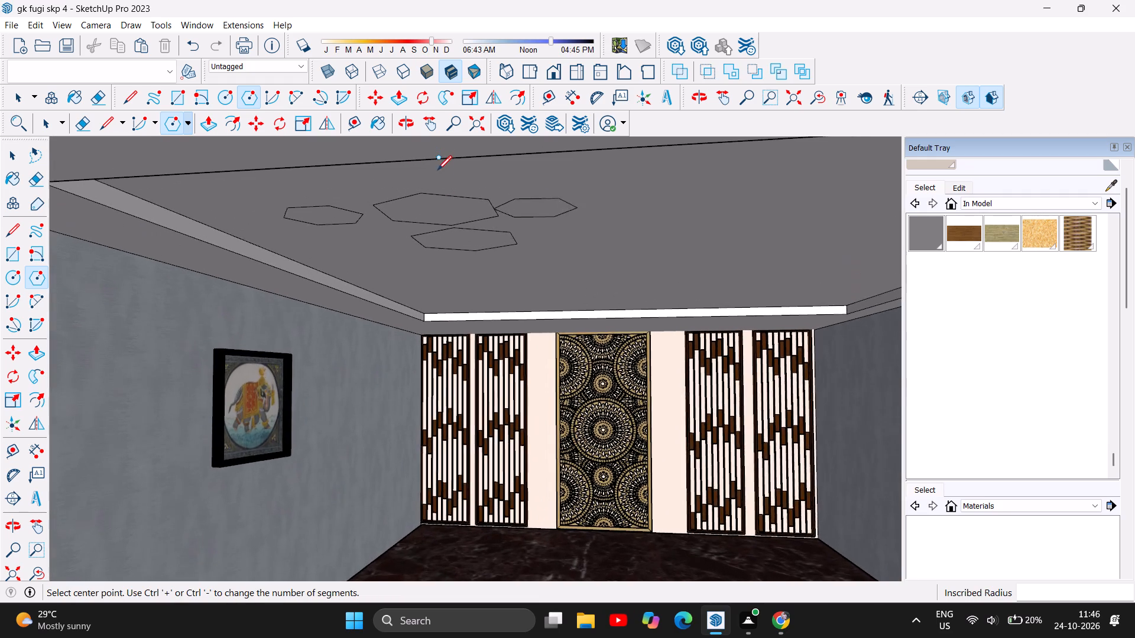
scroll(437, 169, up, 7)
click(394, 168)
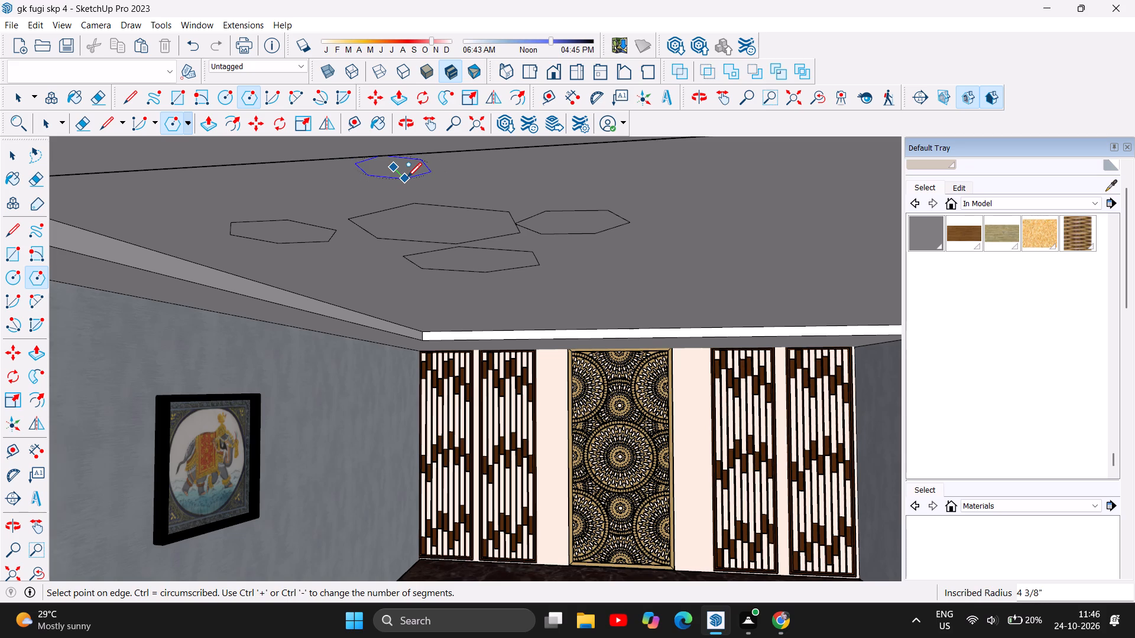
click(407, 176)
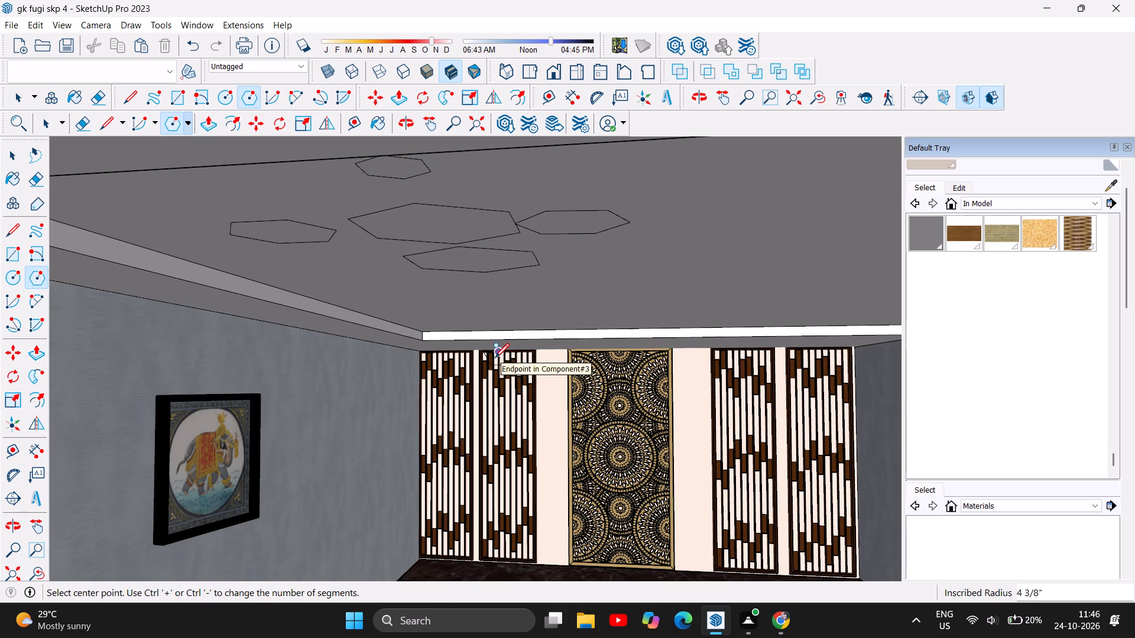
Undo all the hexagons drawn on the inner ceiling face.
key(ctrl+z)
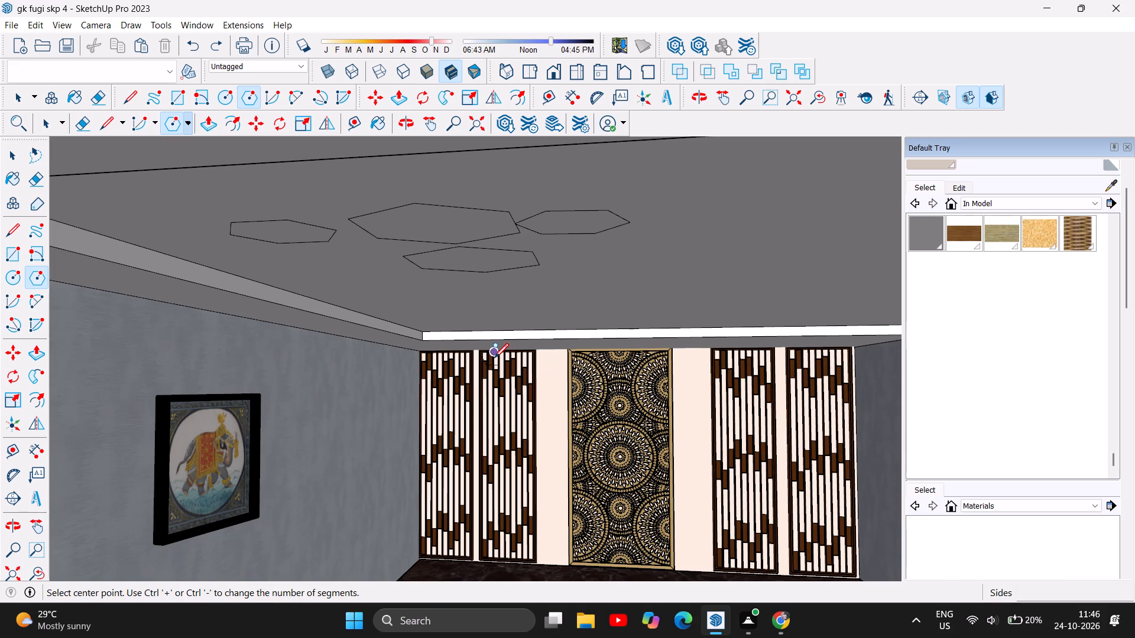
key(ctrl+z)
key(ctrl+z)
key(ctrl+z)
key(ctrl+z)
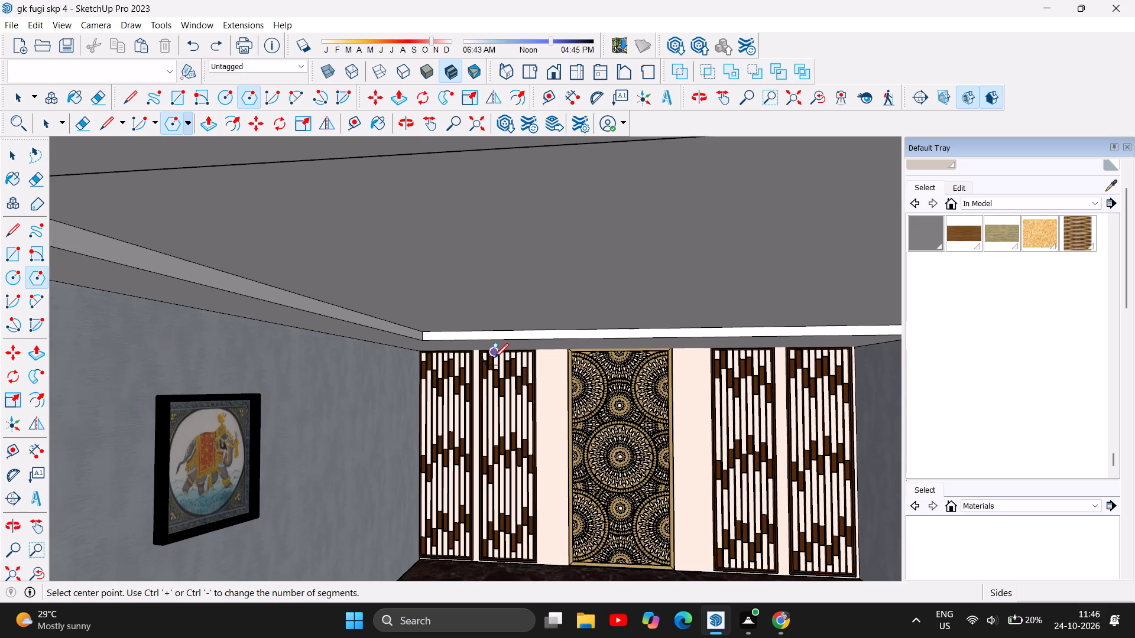
Push/Pull the ceiling border face downward about 1 3/16".
scroll(445, 301, down, 7)
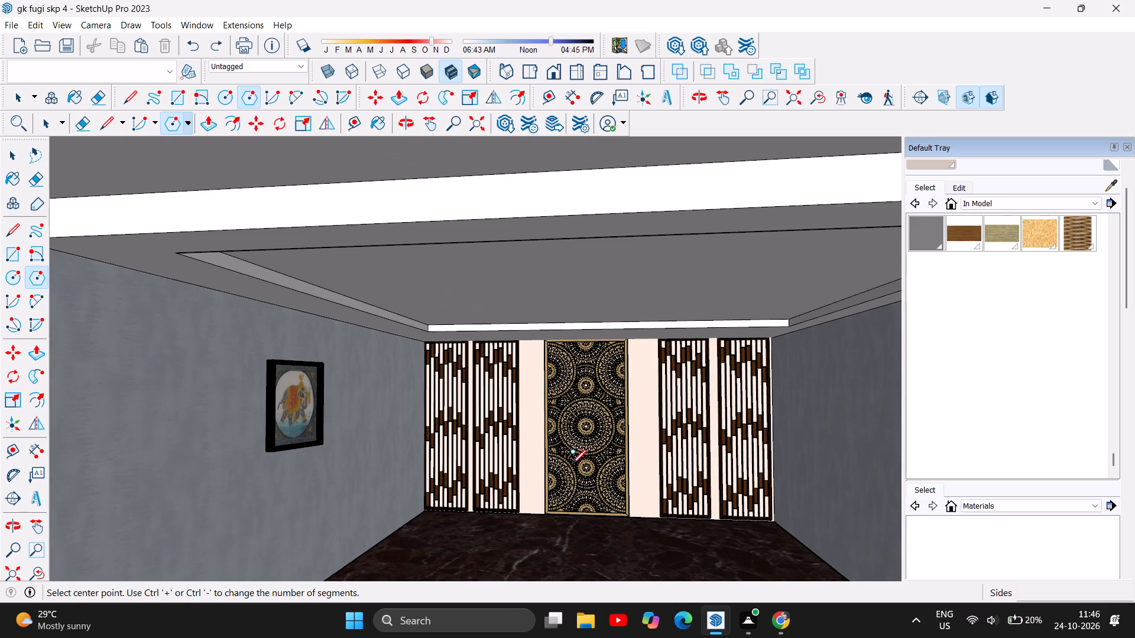
scroll(441, 317, down, 4)
scroll(550, 470, down, 1)
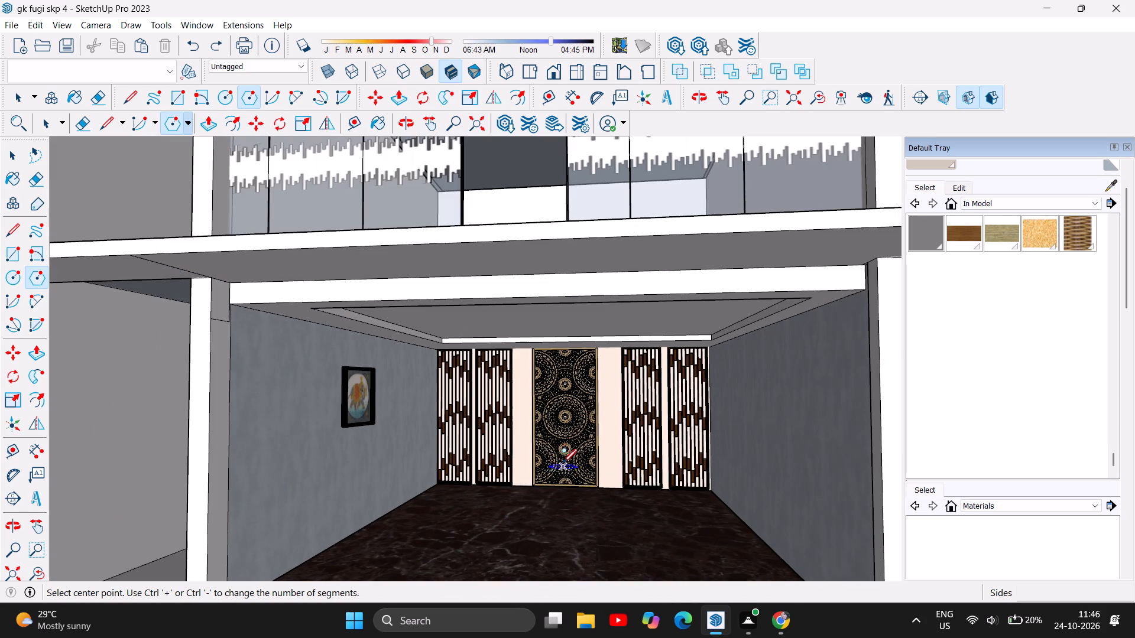
scroll(568, 456, up, 3)
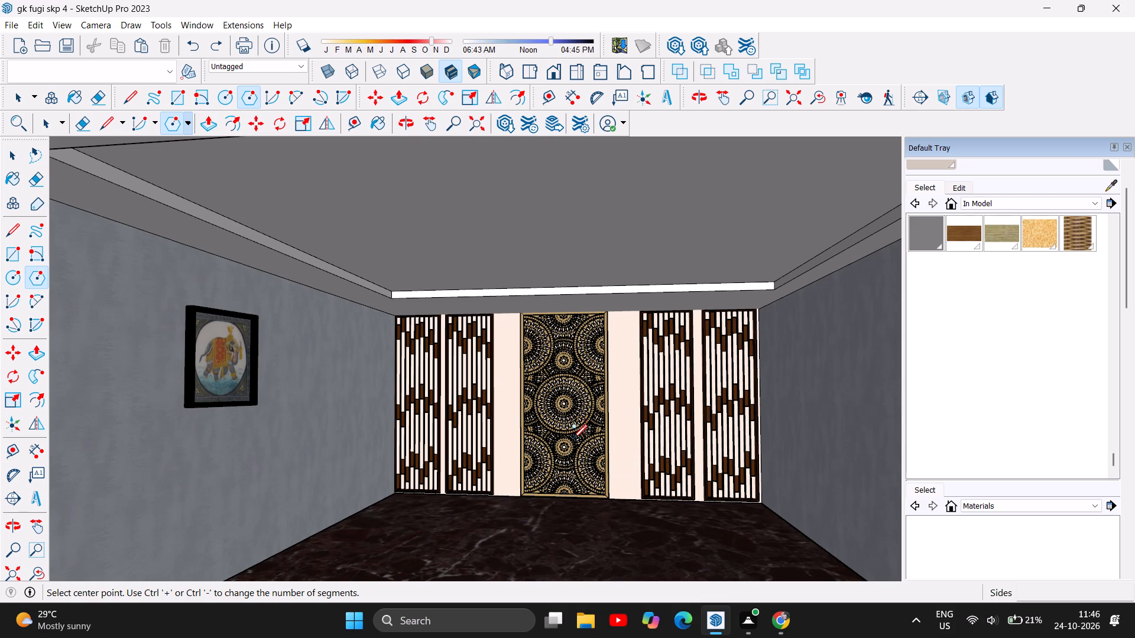
click(206, 123)
click(182, 220)
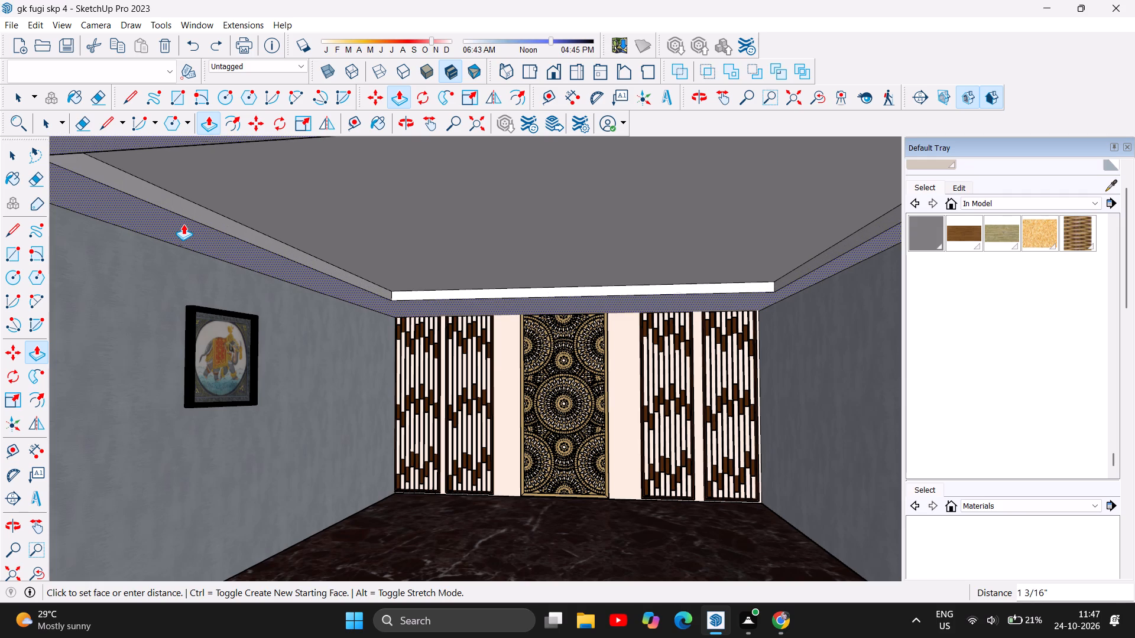
click(183, 224)
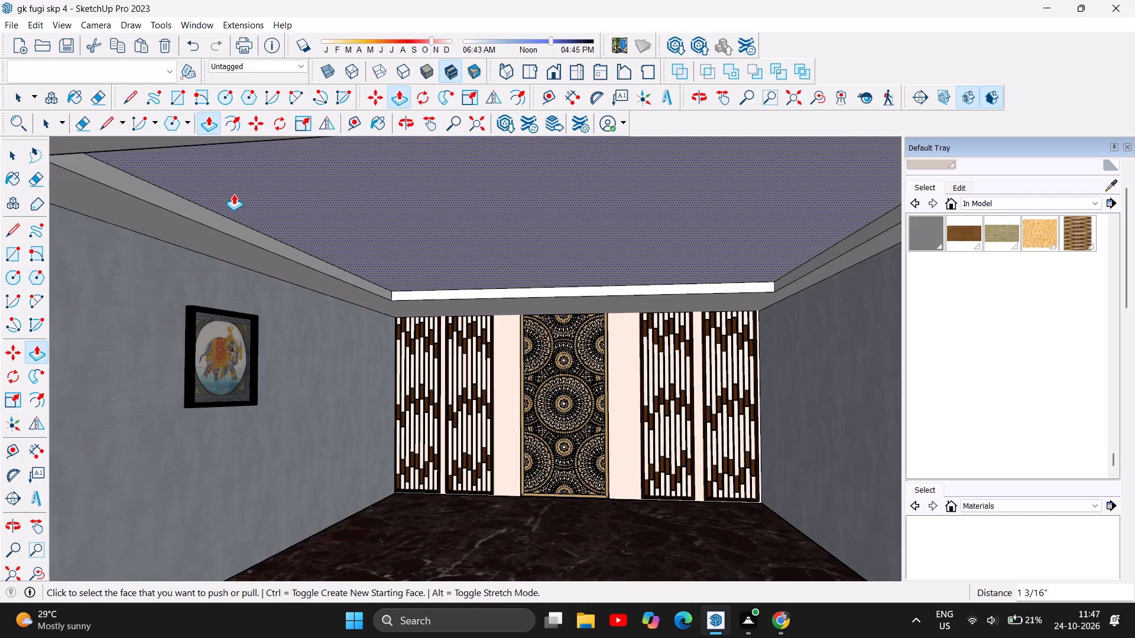
Push/Pull the inner ceiling face upward about 4 3/8" to deepen the recess.
click(234, 194)
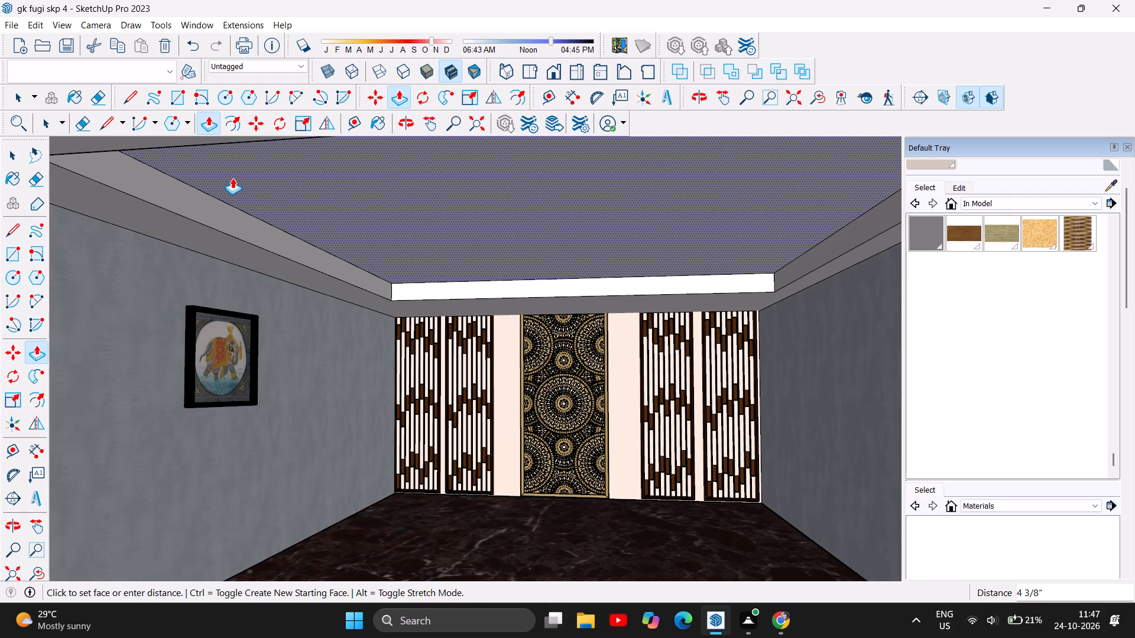
click(232, 178)
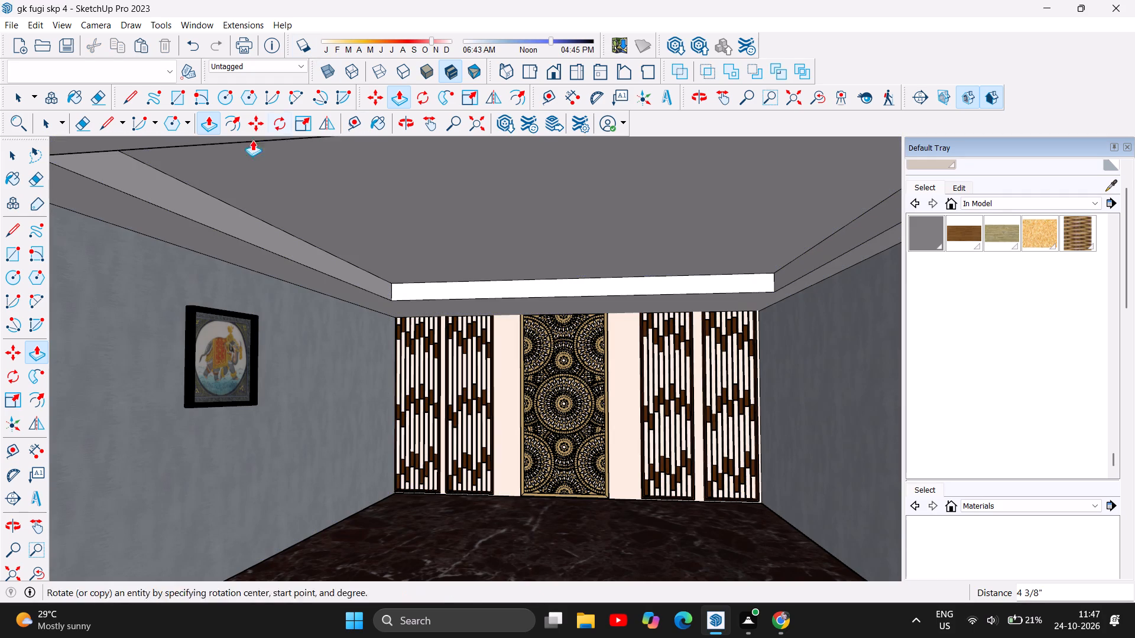
Offset the outline of the recess's side face above the picture wall inward about 7/8".
click(38, 395)
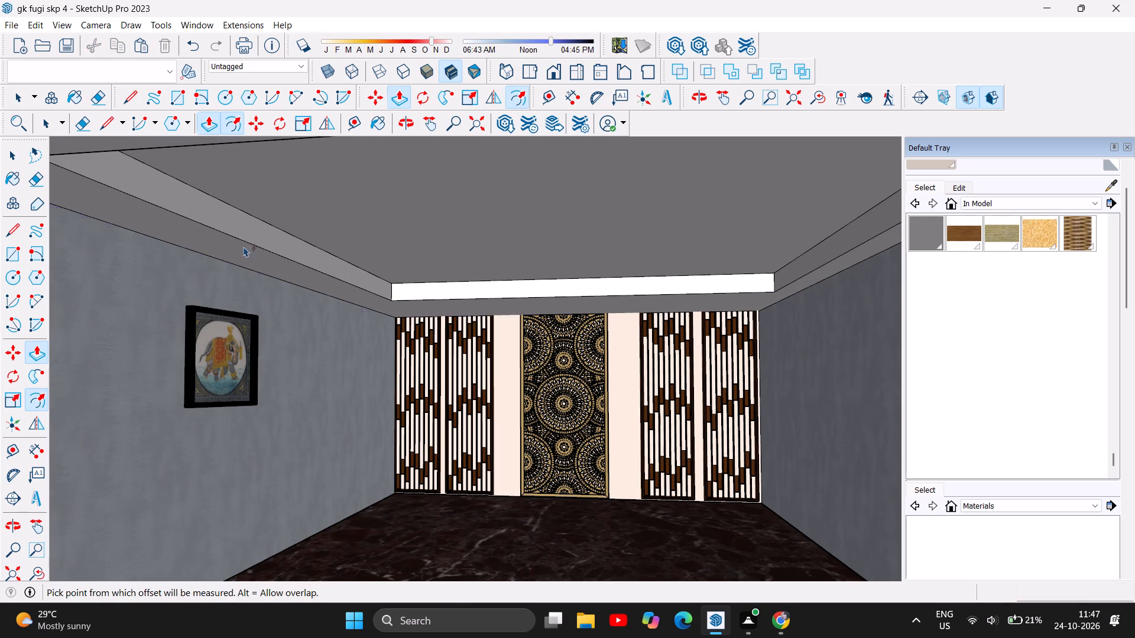
click(231, 232)
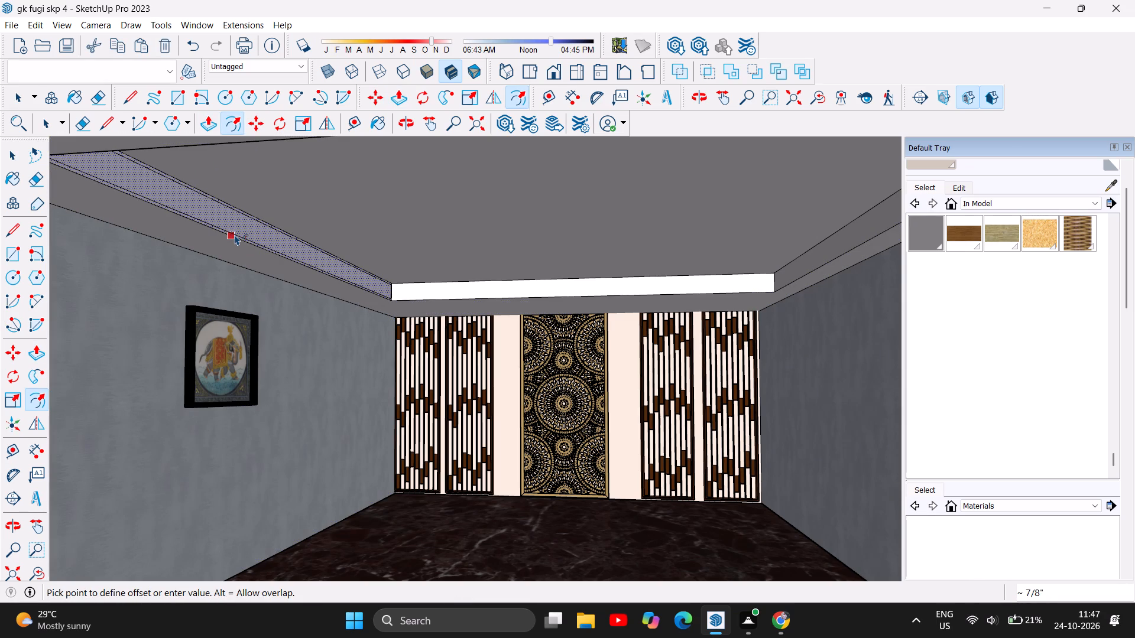
double_click(235, 235)
Offset the outline of the white recess side face above the patterned back wall slightly inward.
scroll(468, 271, up, 4)
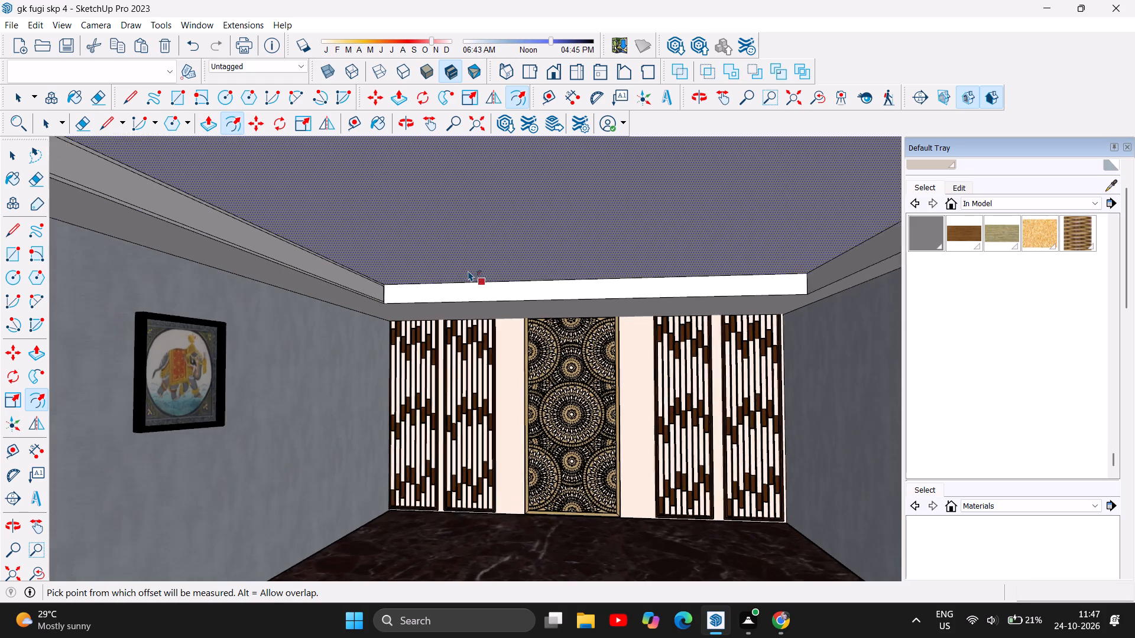
scroll(468, 271, up, 9)
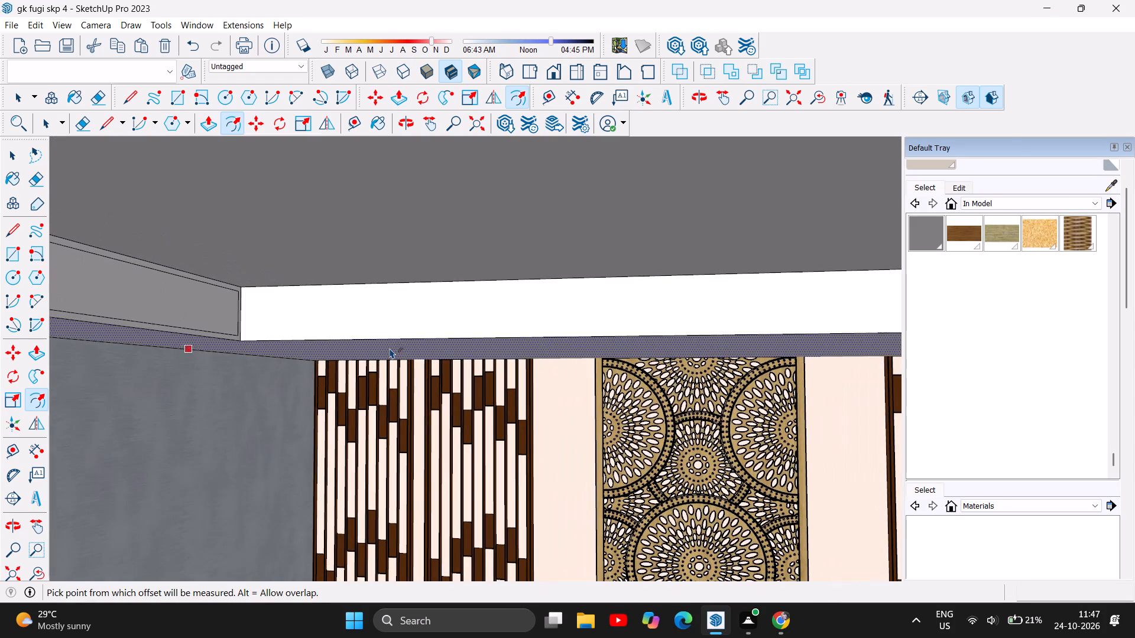
click(438, 334)
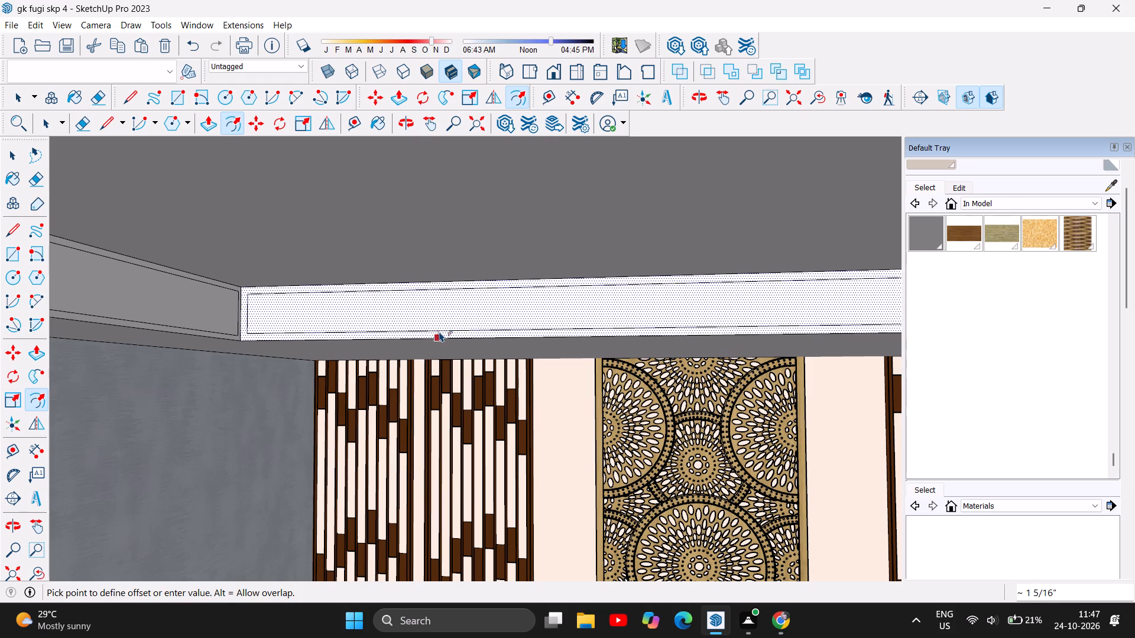
click(239, 333)
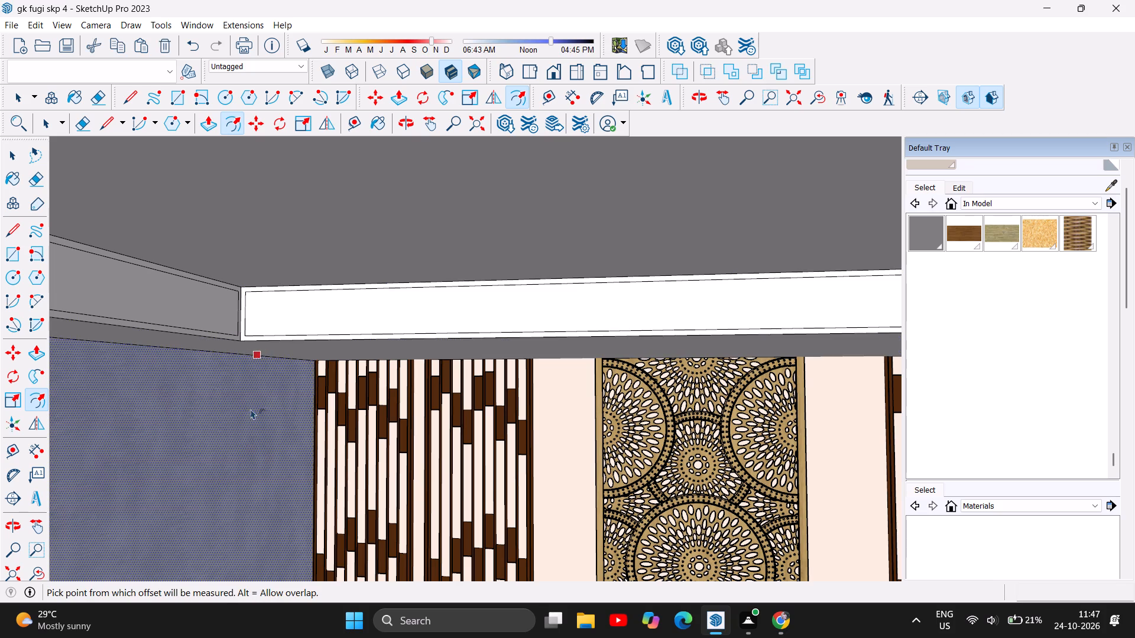
scroll(207, 385, down, 8)
scroll(234, 395, up, 1)
scroll(235, 382, down, 2)
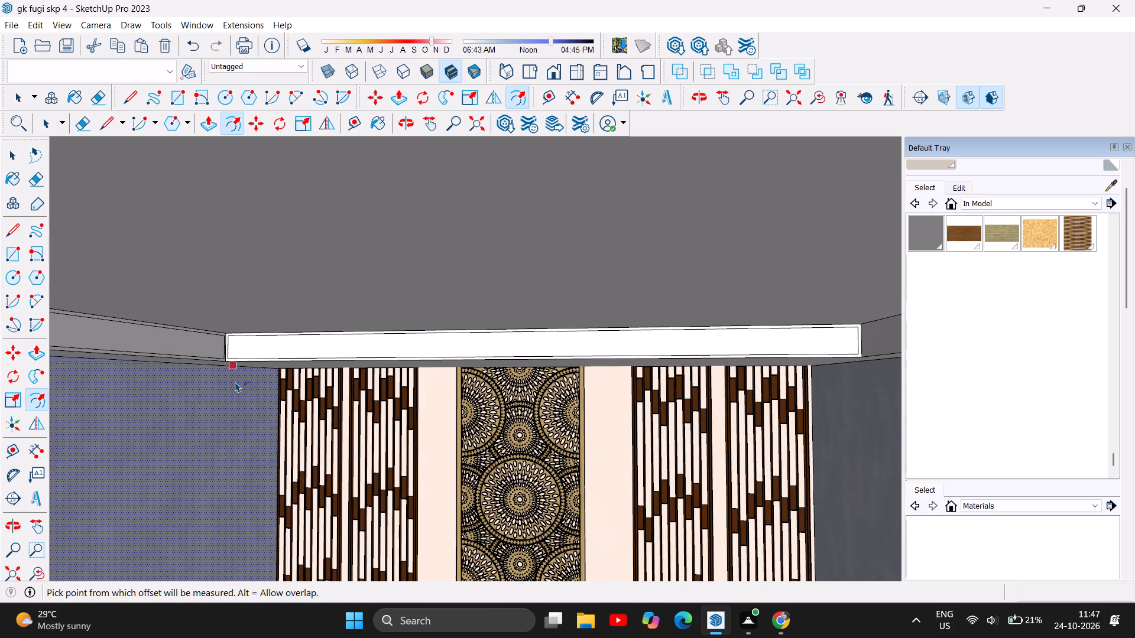
Offset the outline of the recess's side face opposite the picture wall inward about 7/8".
scroll(235, 382, down, 2)
scroll(241, 356, up, 7)
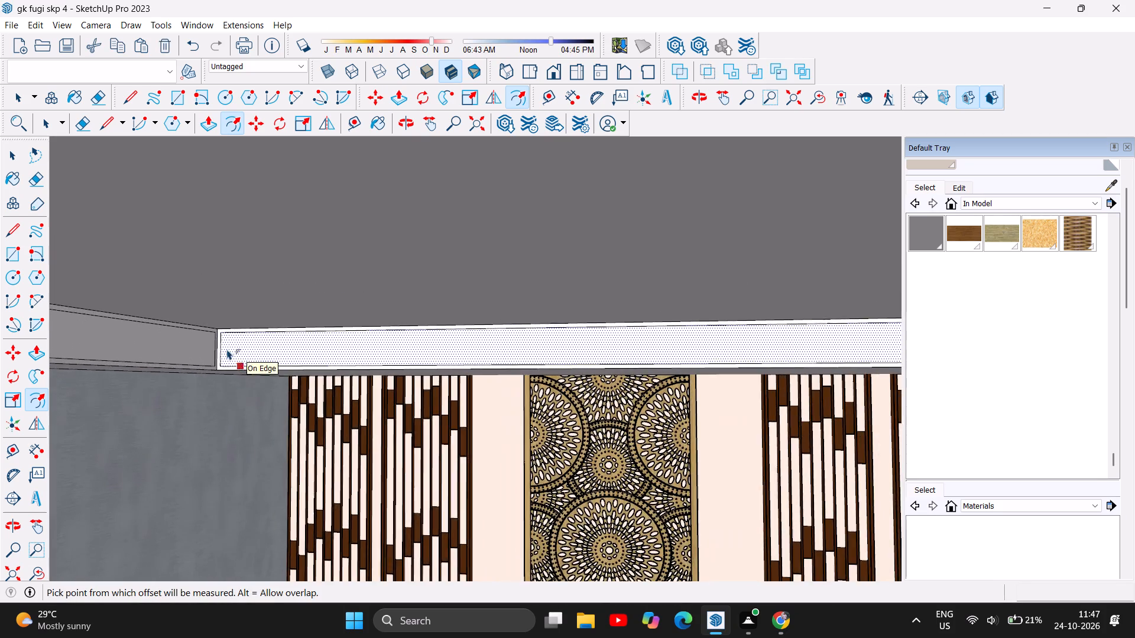
scroll(222, 349, up, 13)
scroll(222, 349, down, 8)
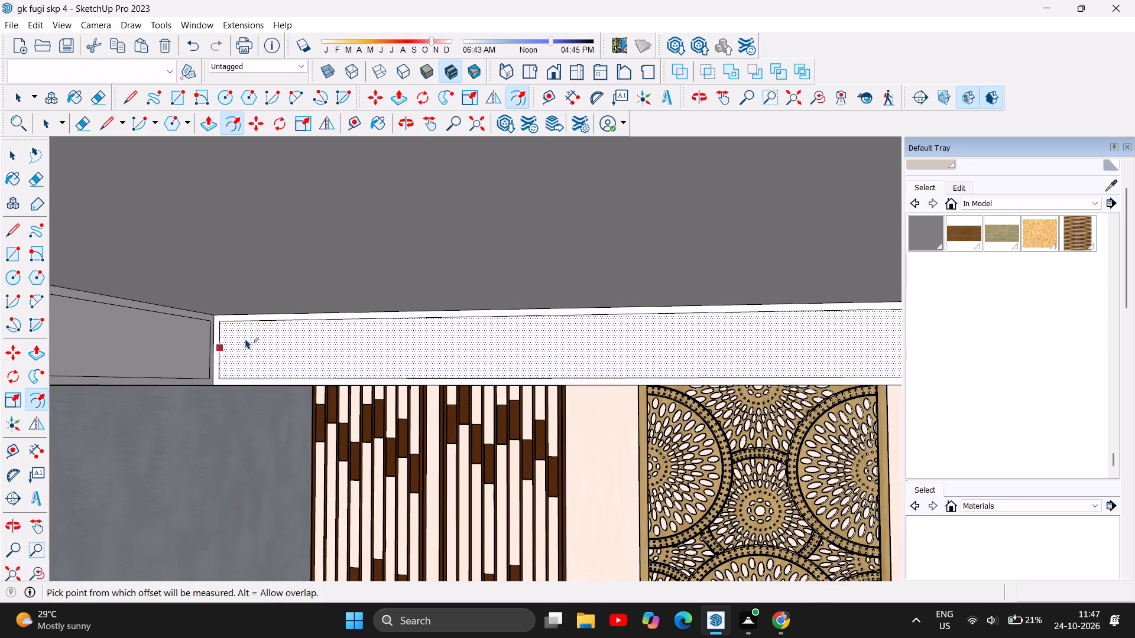
scroll(245, 338, down, 2)
scroll(311, 315, down, 12)
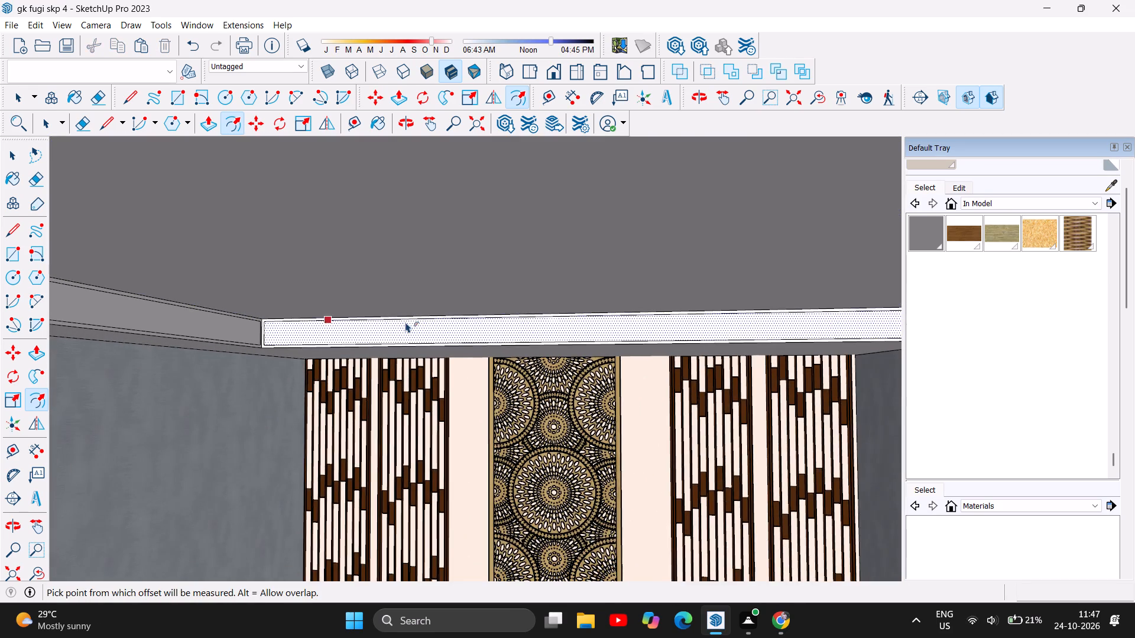
scroll(406, 322, down, 8)
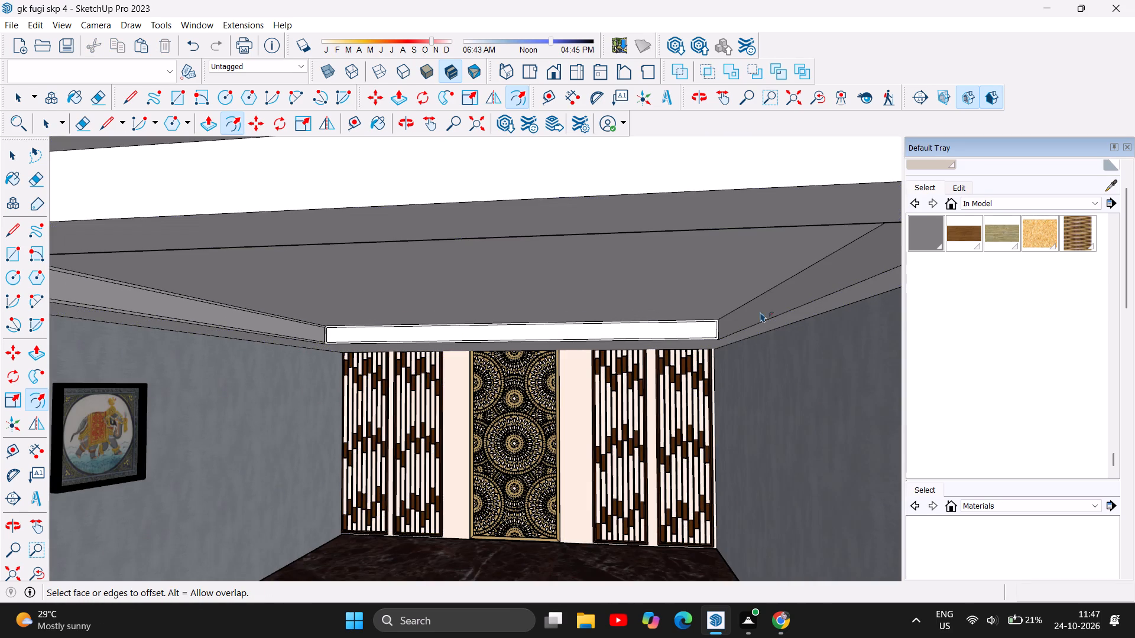
scroll(764, 301, up, 5)
scroll(492, 497, up, 1)
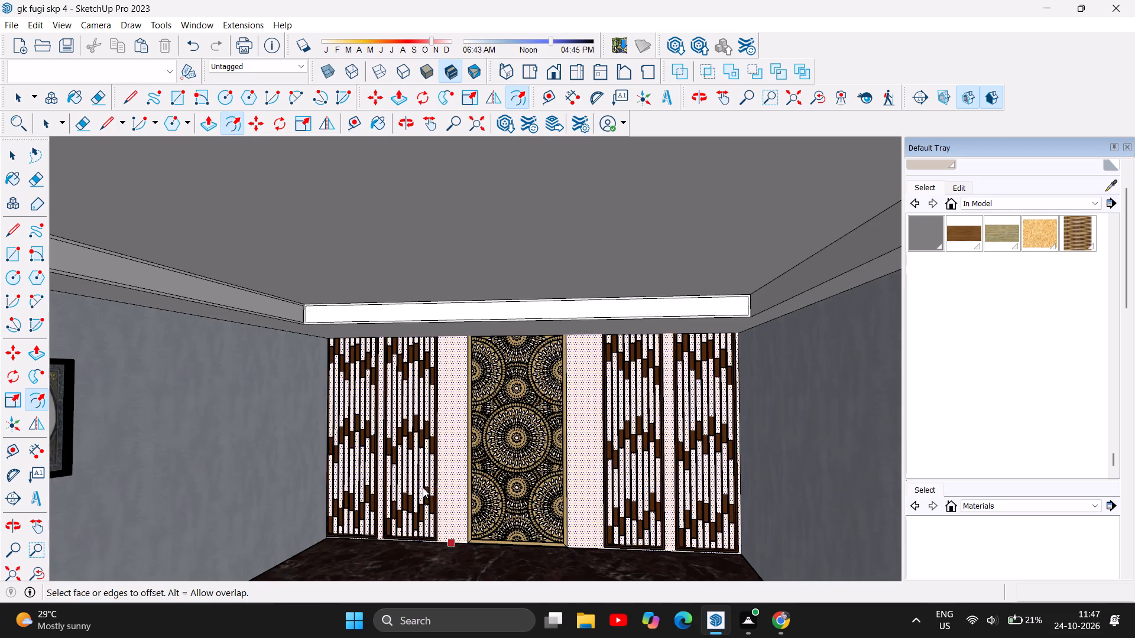
scroll(423, 487, down, 3)
scroll(652, 380, up, 4)
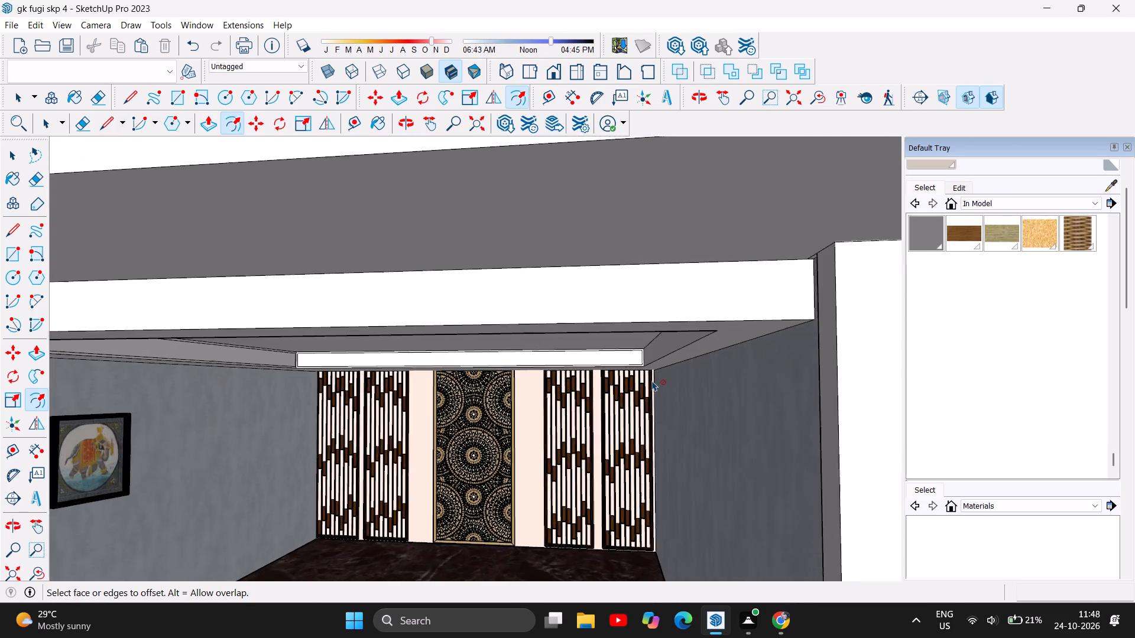
scroll(652, 380, up, 2)
scroll(638, 331, up, 11)
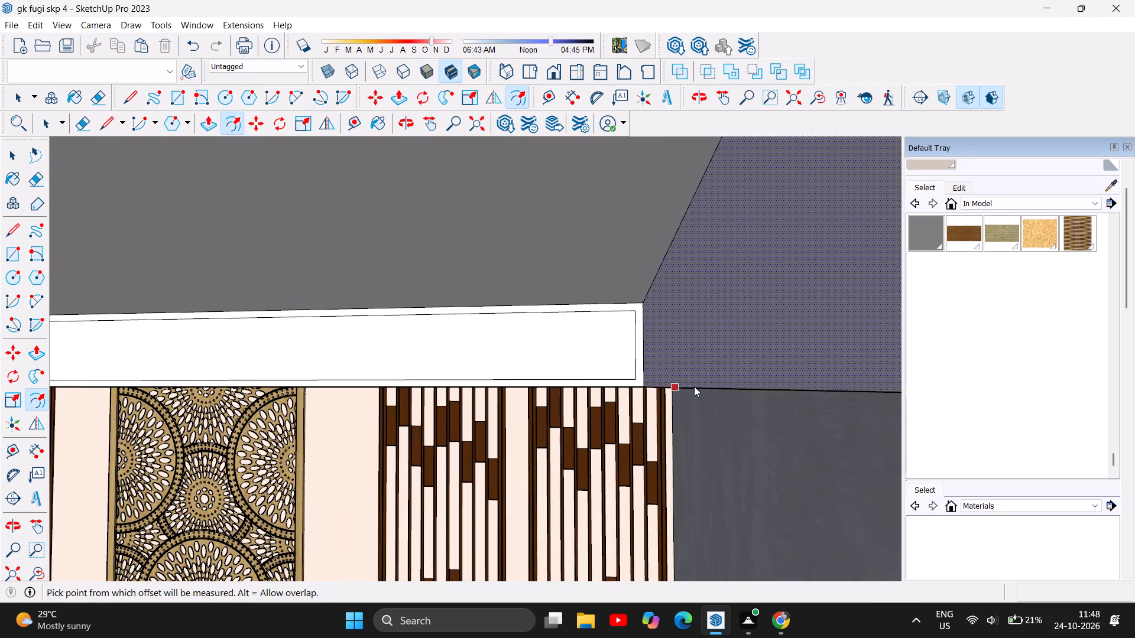
click(683, 385)
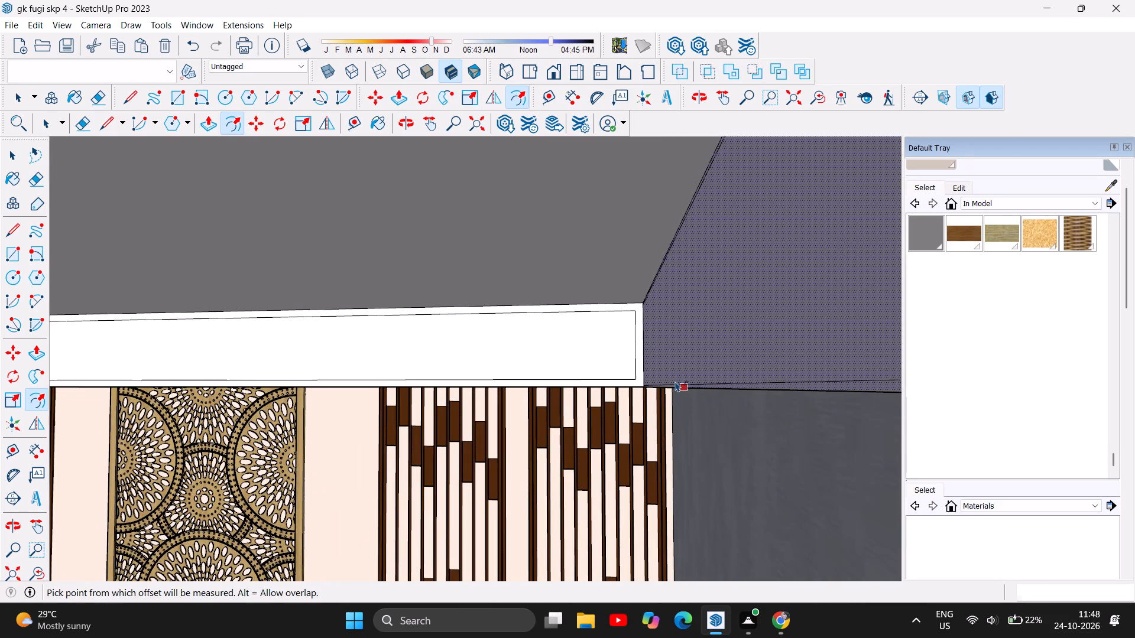
click(636, 377)
Examine the tray ceiling's recess and its outlined side faces together with the panelled back wall.
scroll(559, 316, down, 2)
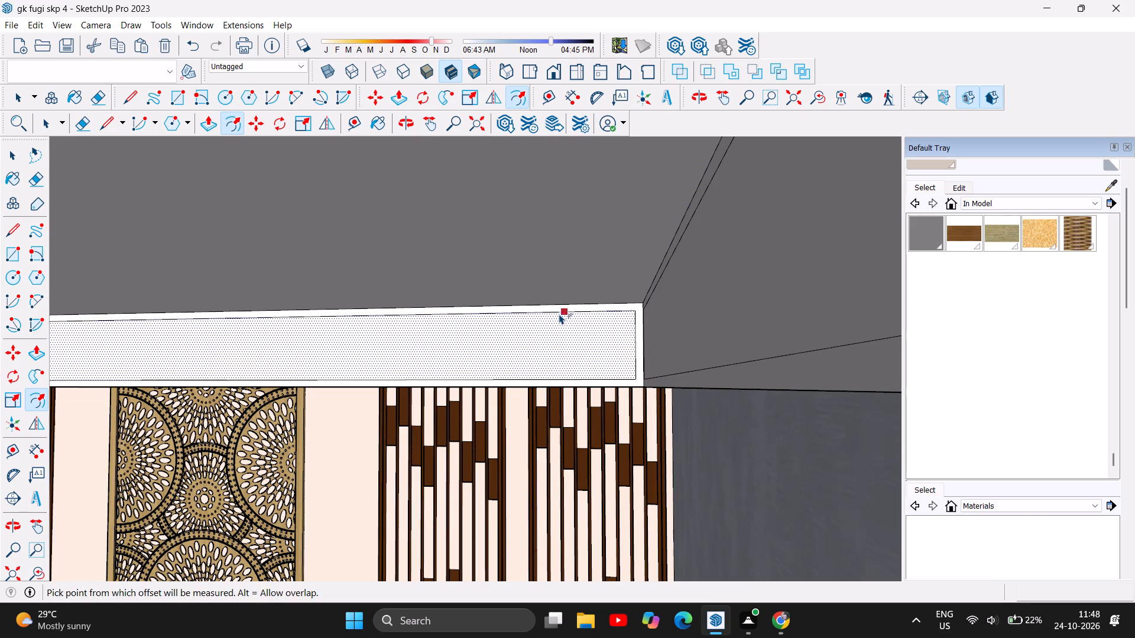
scroll(559, 314, down, 7)
scroll(575, 467, down, 5)
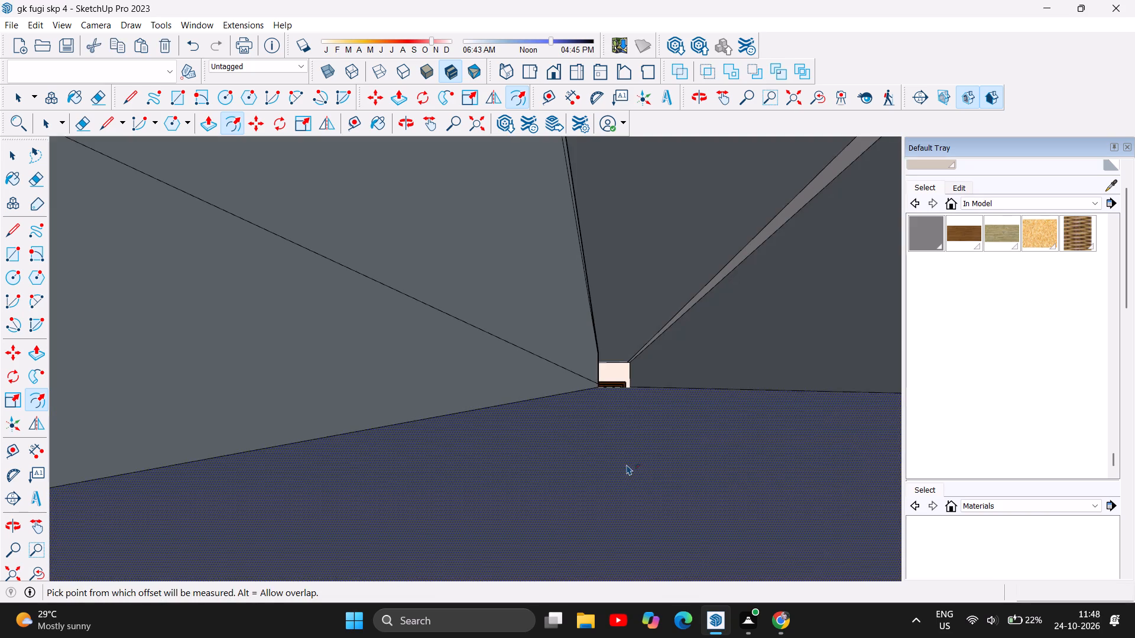
scroll(627, 464, down, 5)
scroll(408, 468, down, 5)
scroll(501, 373, down, 6)
scroll(611, 454, down, 13)
scroll(575, 498, down, 2)
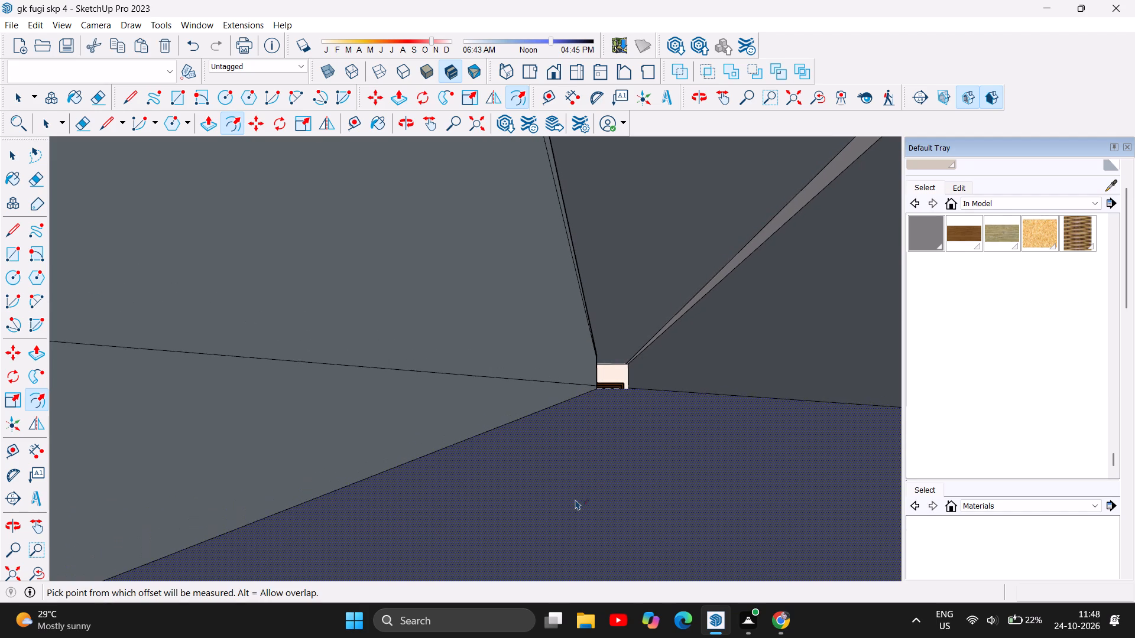
scroll(575, 499, down, 4)
click(11, 157)
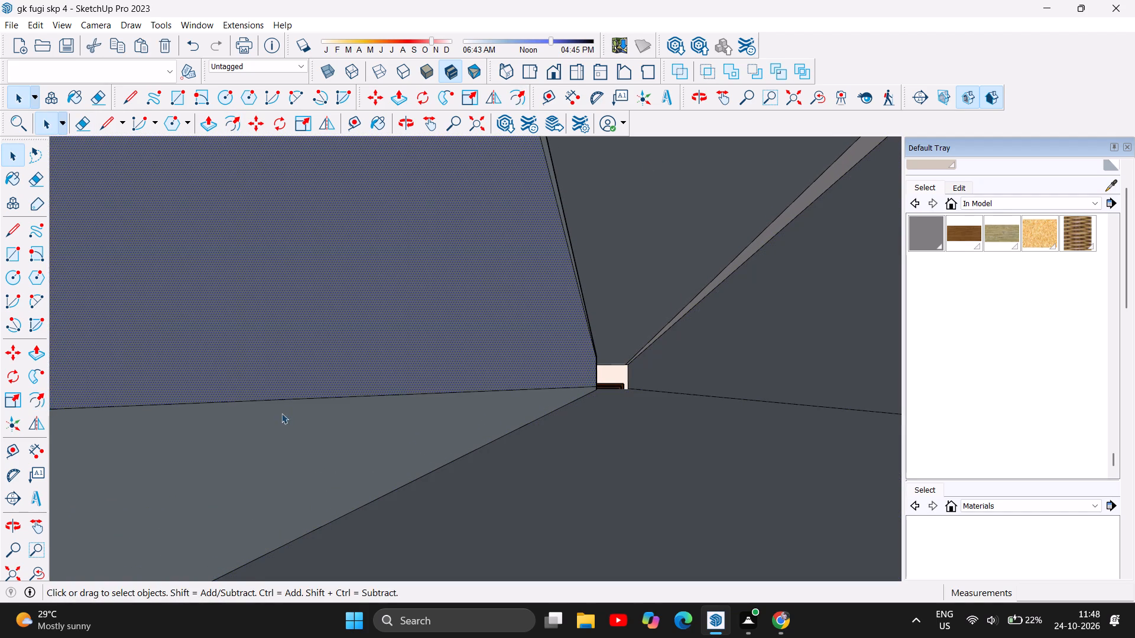
scroll(403, 429, down, 10)
scroll(526, 482, down, 6)
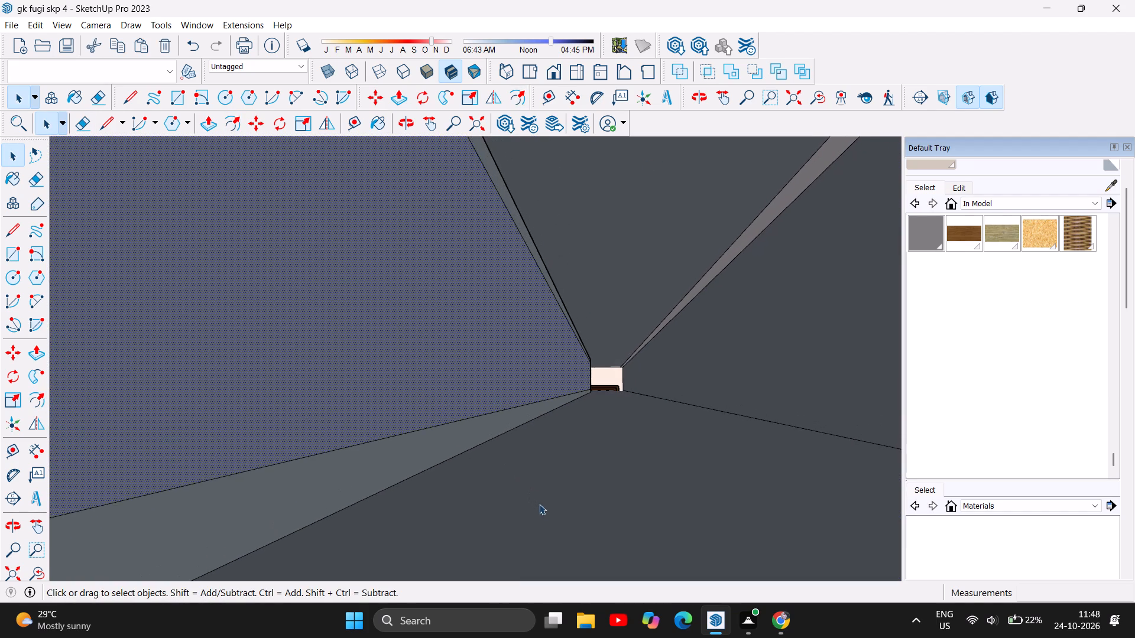
scroll(546, 499, down, 6)
scroll(539, 441, down, 6)
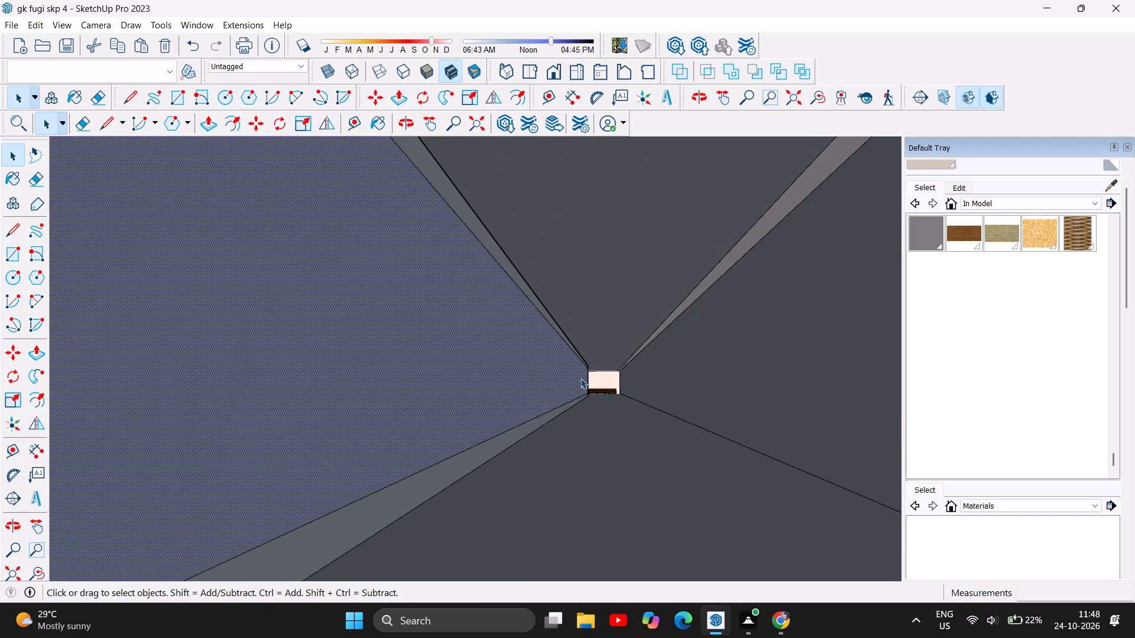
scroll(583, 443, down, 15)
scroll(584, 454, down, 7)
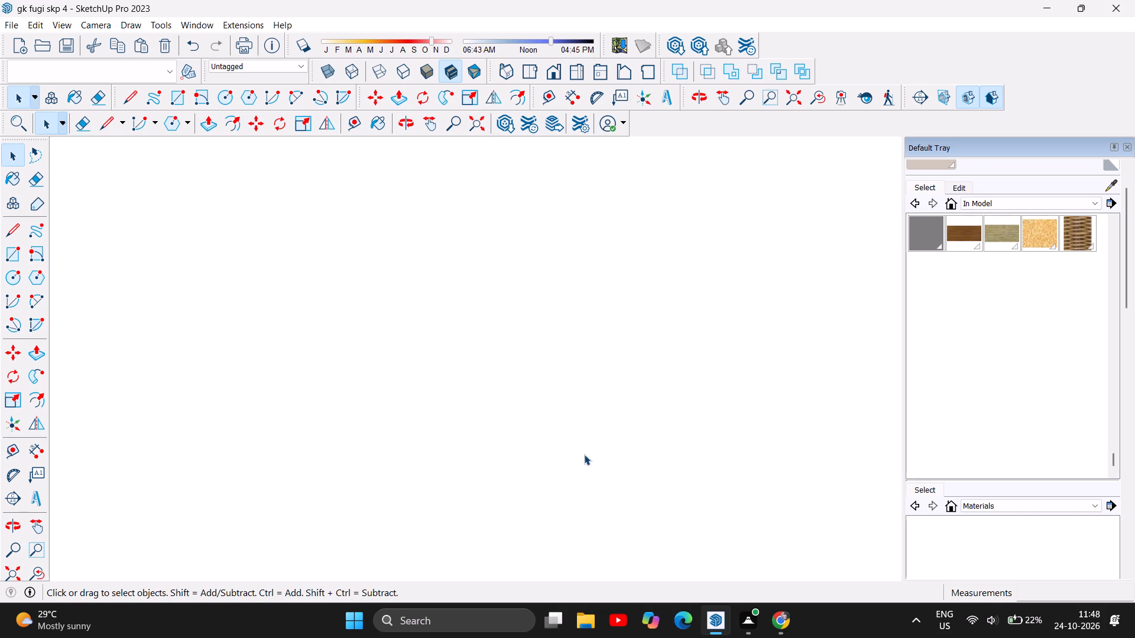
scroll(580, 444, down, 18)
scroll(382, 384, down, 16)
scroll(389, 400, down, 14)
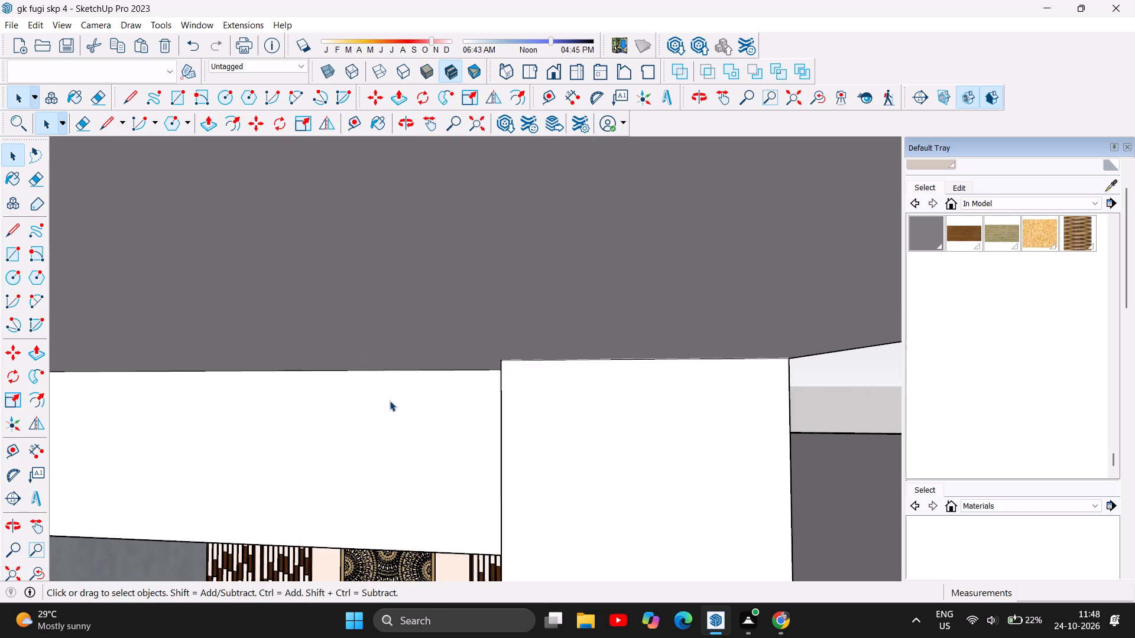
scroll(484, 295, down, 13)
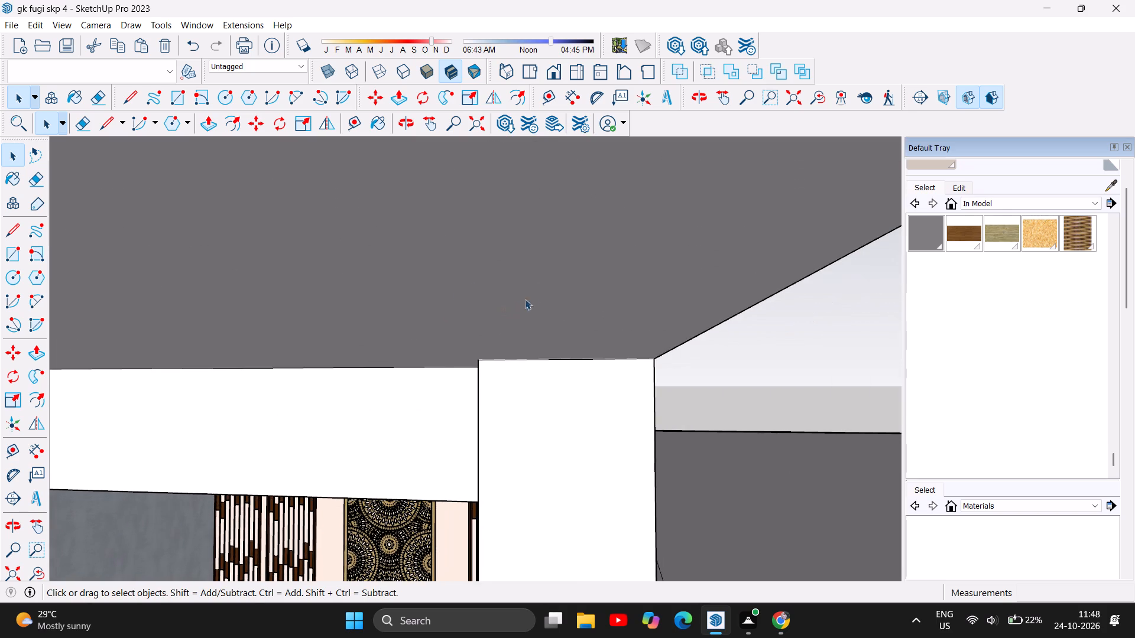
scroll(530, 297, down, 6)
scroll(569, 250, down, 7)
scroll(651, 279, down, 14)
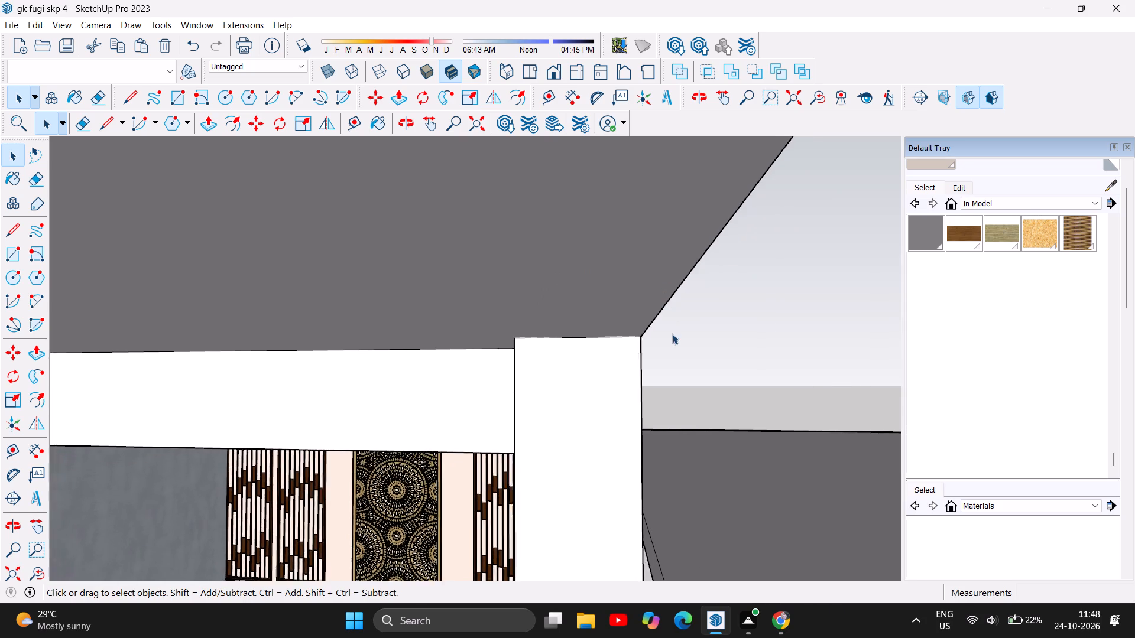
scroll(724, 343, down, 6)
scroll(629, 413, up, 6)
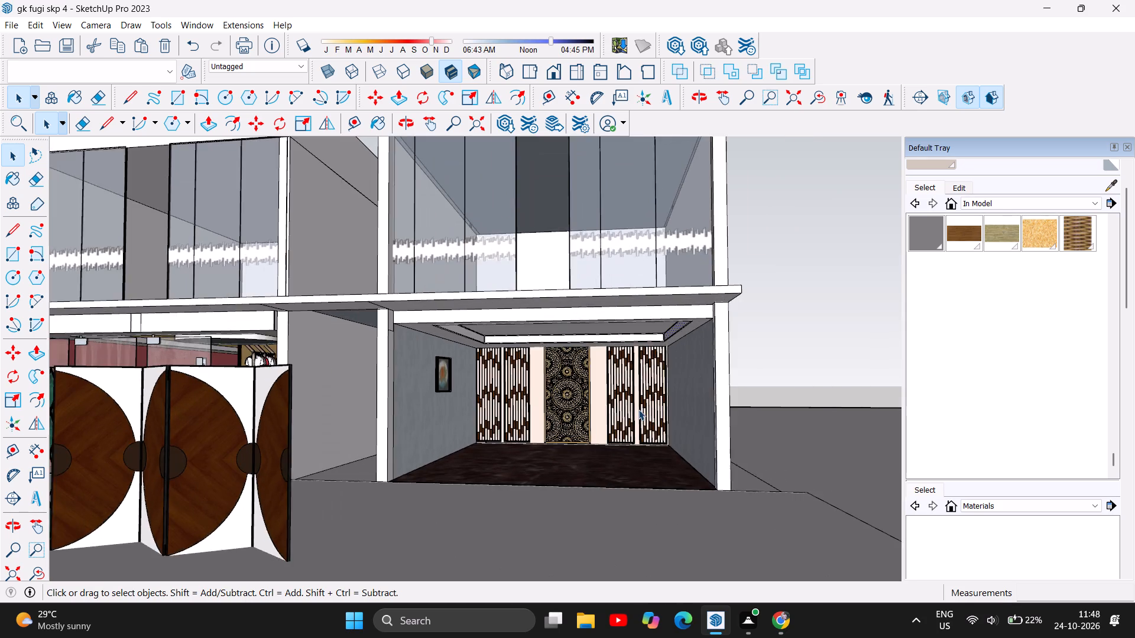
scroll(640, 419, up, 6)
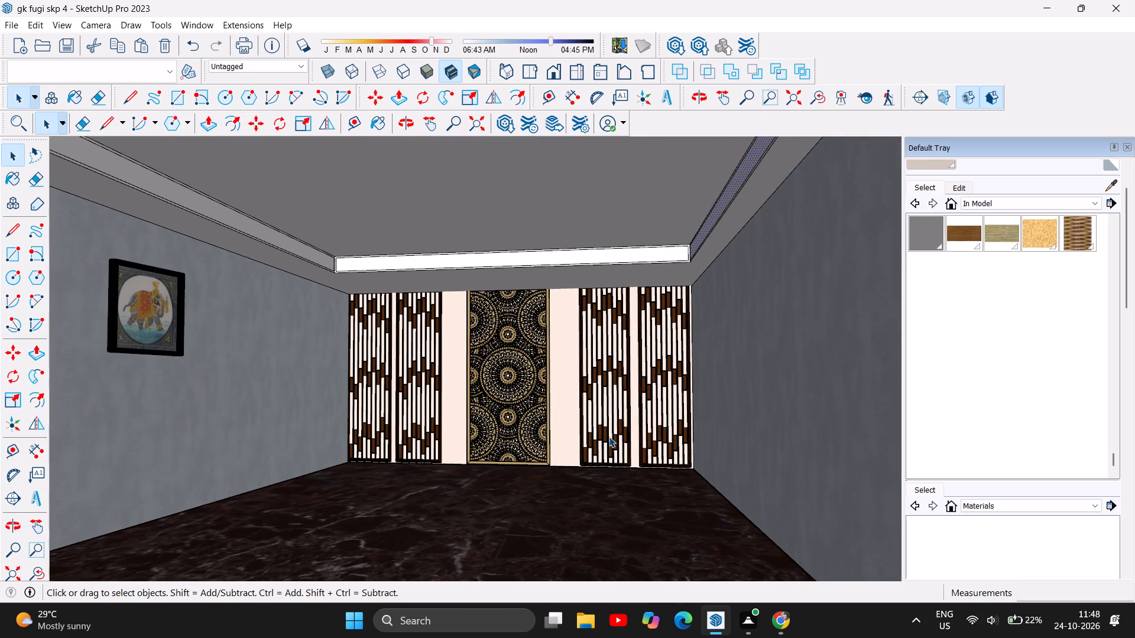
scroll(492, 364, up, 4)
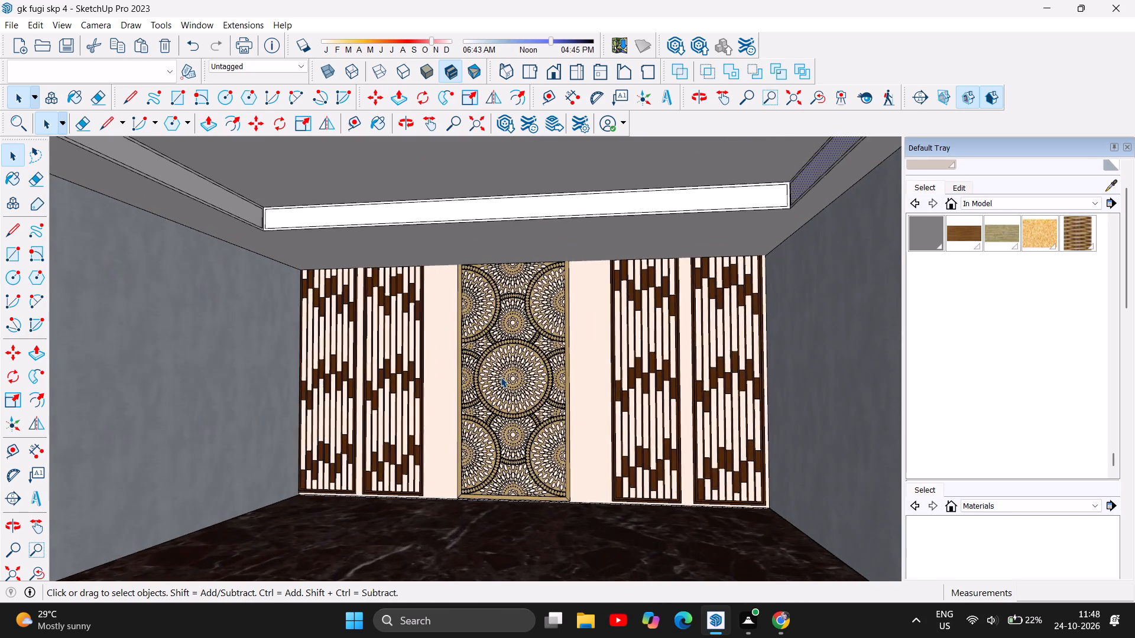
click(398, 119)
drag(397, 216, 393, 214)
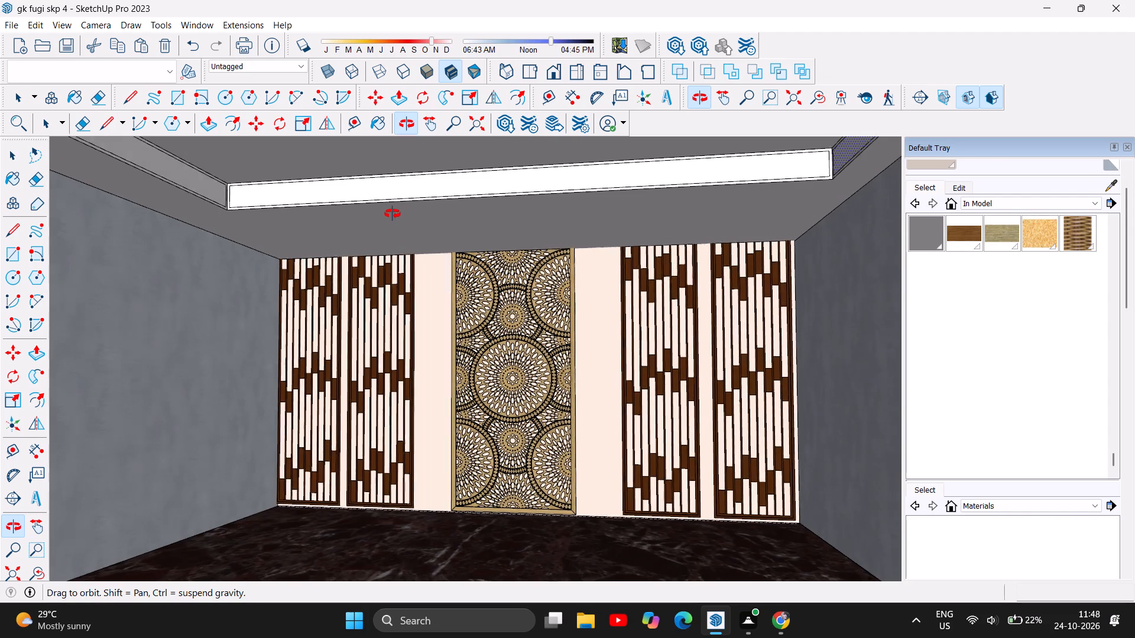
drag(393, 214, 397, 239)
scroll(452, 311, up, 2)
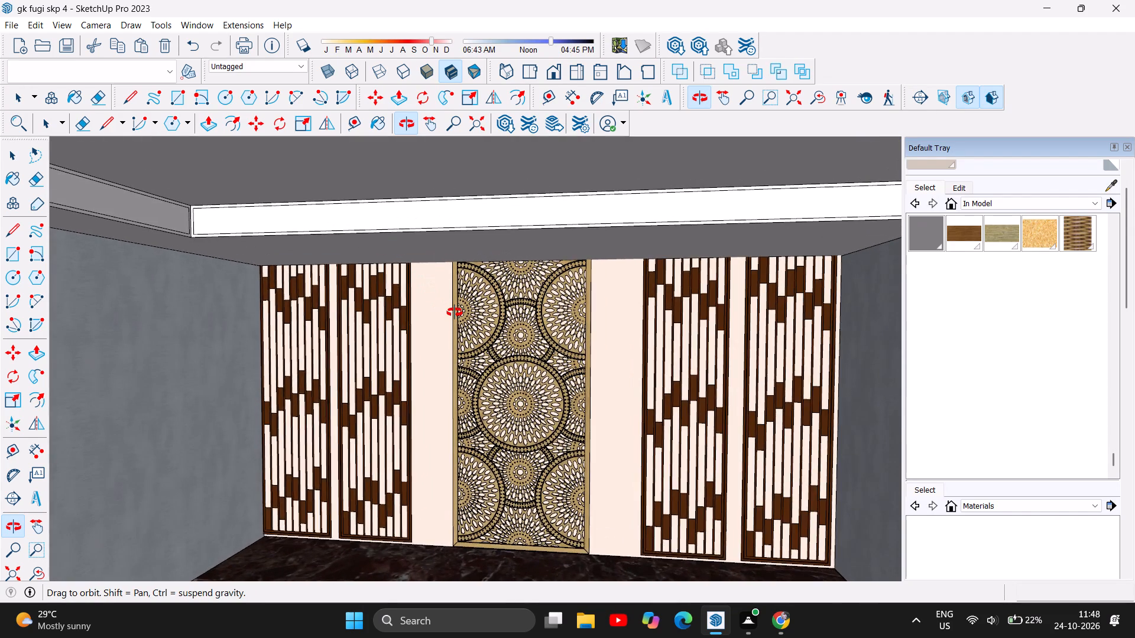
scroll(455, 313, up, 2)
drag(90, 405, 115, 411)
scroll(342, 462, up, 2)
scroll(342, 462, down, 2)
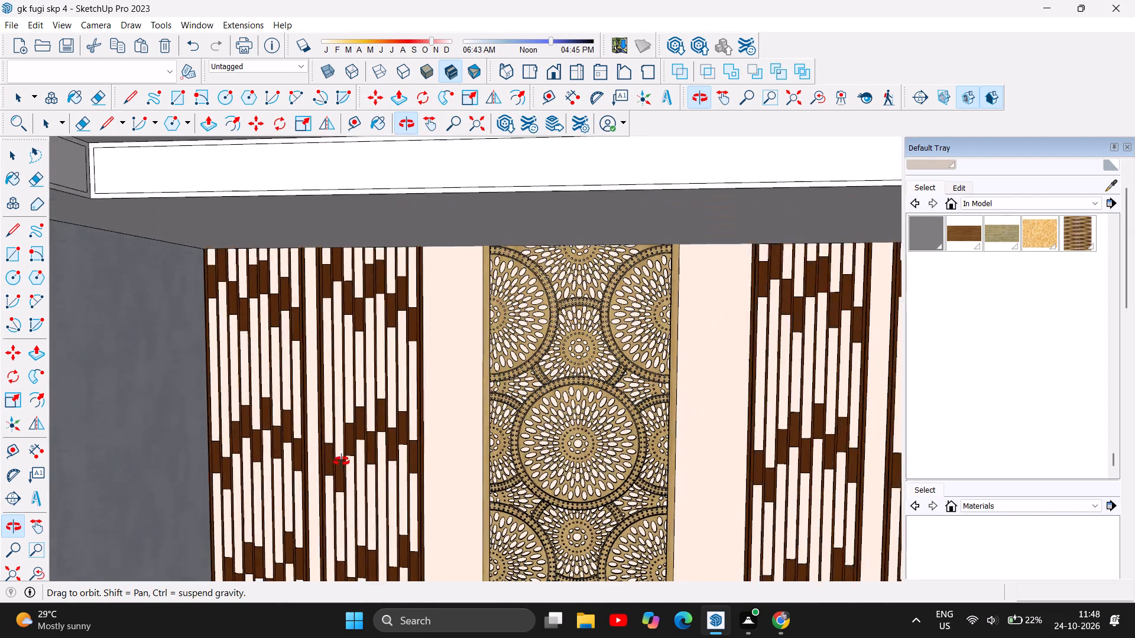
scroll(342, 461, down, 1)
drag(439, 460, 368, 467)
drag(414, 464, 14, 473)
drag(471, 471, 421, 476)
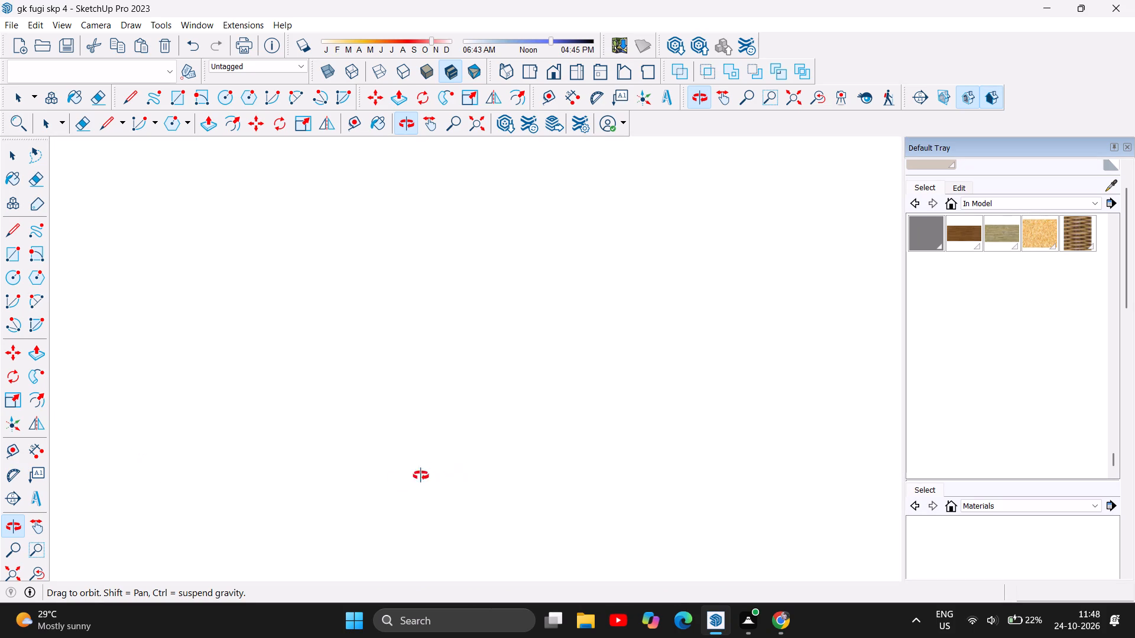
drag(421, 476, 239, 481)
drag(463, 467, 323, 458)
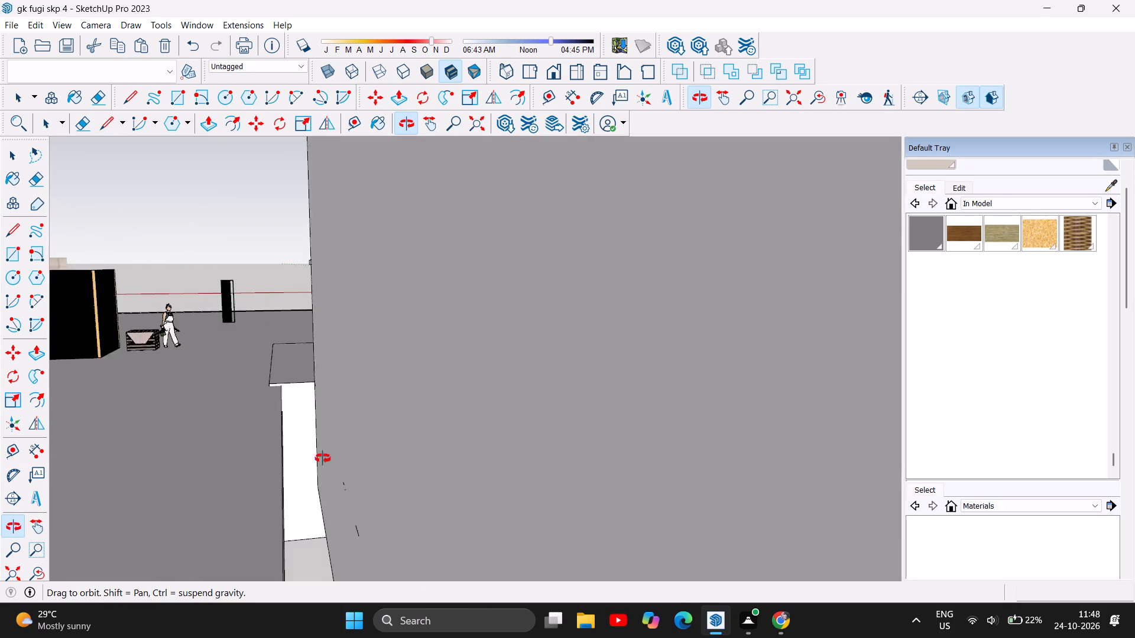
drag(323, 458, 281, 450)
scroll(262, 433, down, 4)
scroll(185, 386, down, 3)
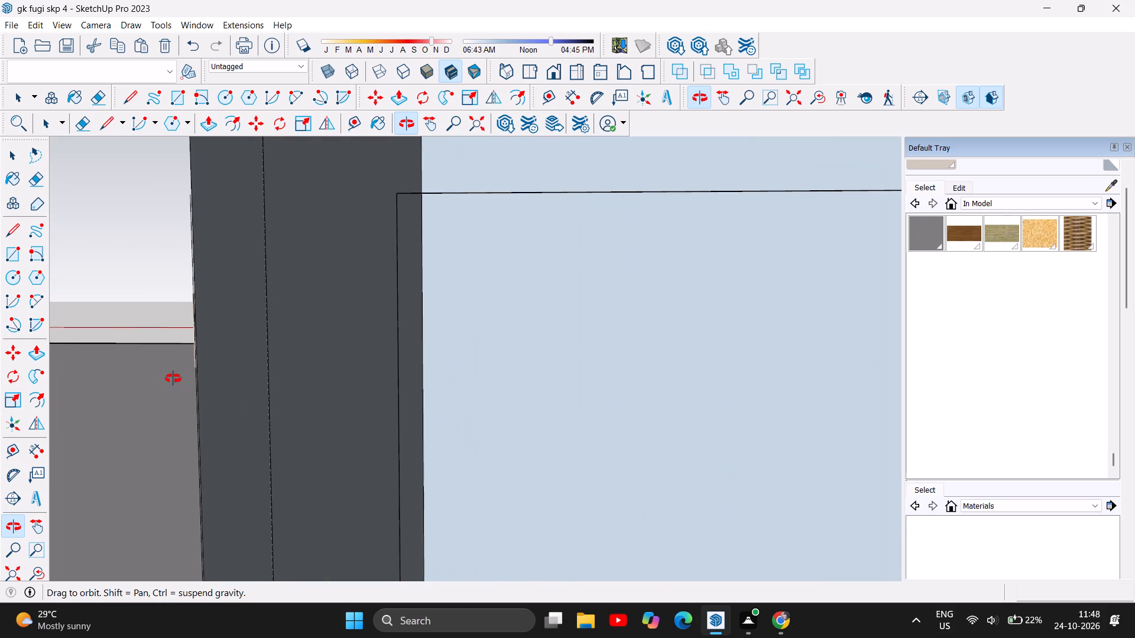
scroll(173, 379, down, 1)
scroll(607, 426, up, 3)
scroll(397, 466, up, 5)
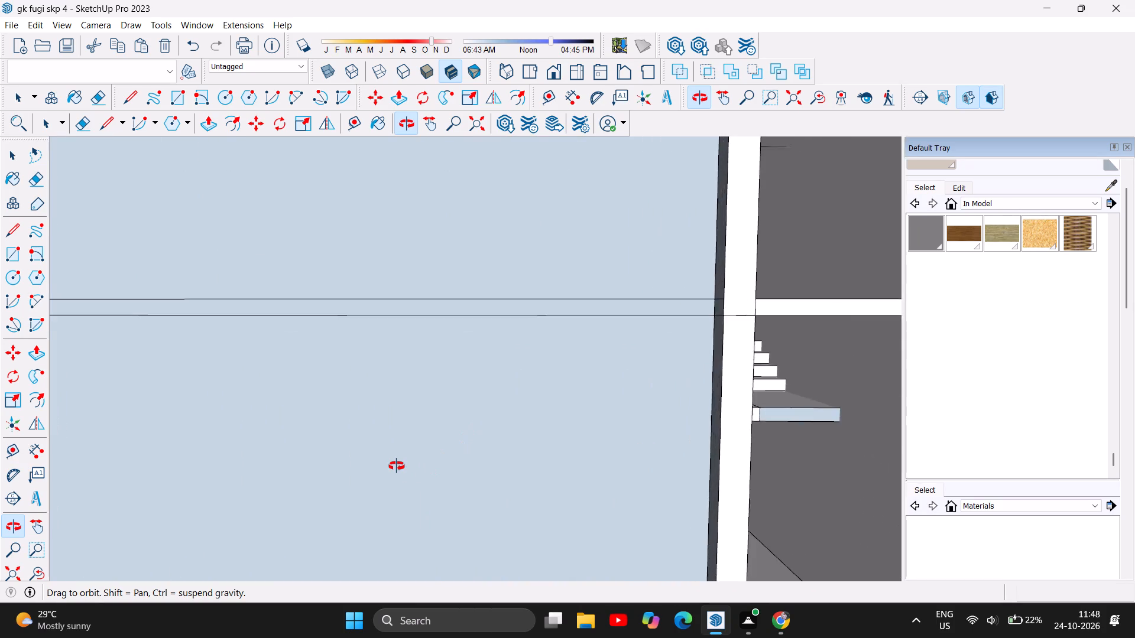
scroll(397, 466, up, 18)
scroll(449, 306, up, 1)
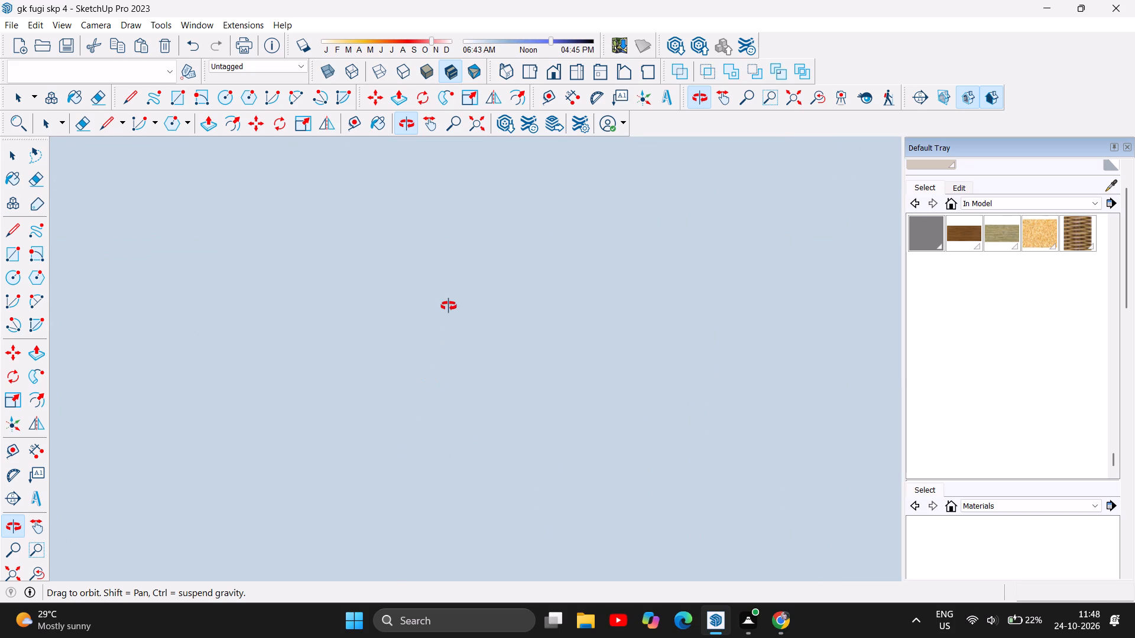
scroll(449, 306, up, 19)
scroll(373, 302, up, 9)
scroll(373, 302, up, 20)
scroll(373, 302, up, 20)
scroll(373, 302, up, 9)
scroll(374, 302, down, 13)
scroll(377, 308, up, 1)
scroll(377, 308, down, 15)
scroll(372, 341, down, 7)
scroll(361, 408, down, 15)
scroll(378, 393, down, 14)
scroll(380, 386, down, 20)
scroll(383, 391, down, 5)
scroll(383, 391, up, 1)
Examine the building's exterior from several sides, ending at the open front of the room with the panelled back wall.
scroll(383, 391, down, 19)
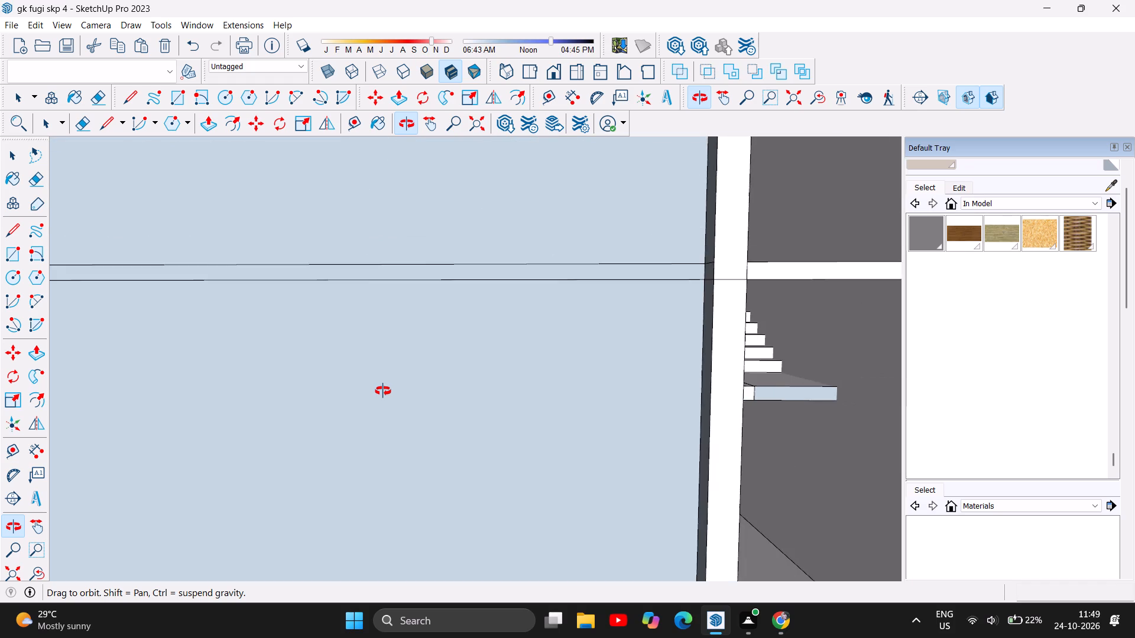
scroll(383, 391, down, 4)
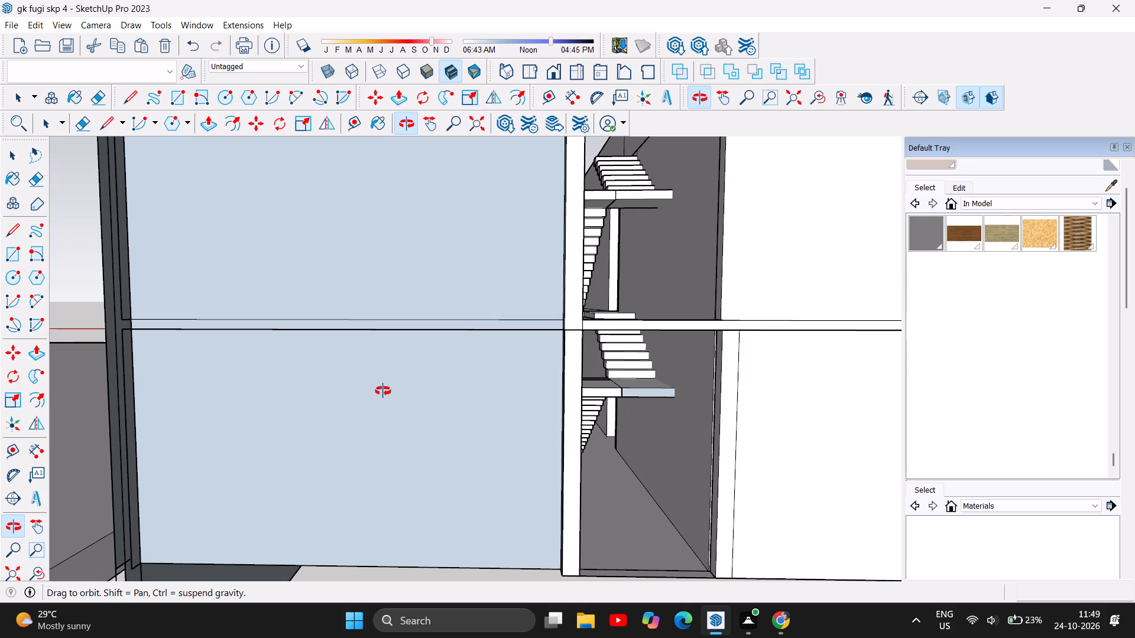
scroll(383, 391, down, 12)
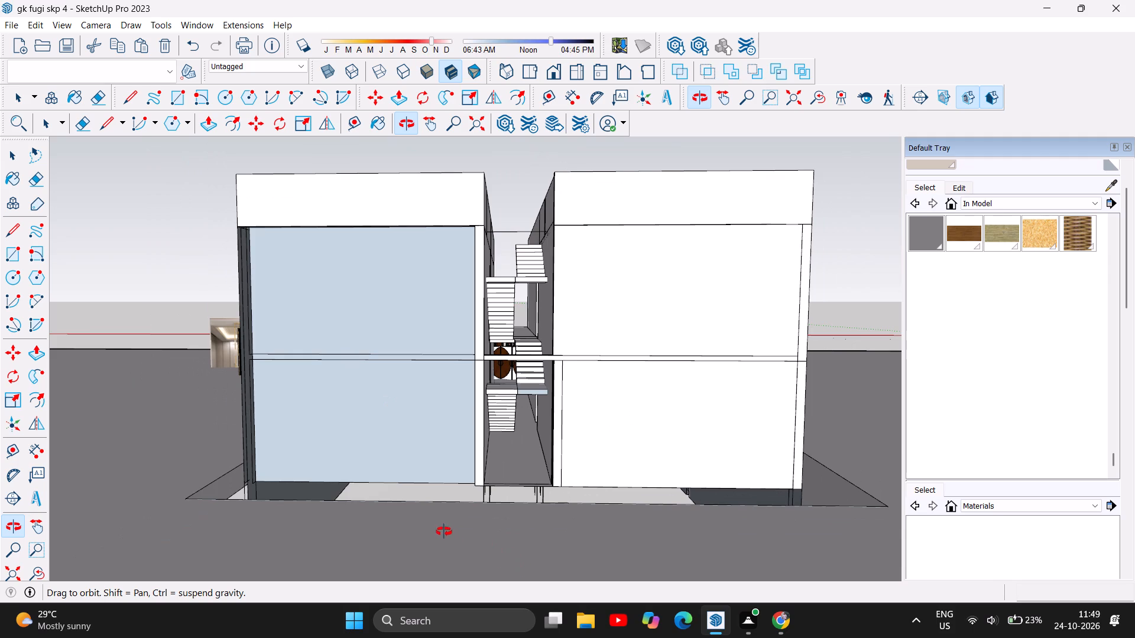
drag(471, 546, 260, 559)
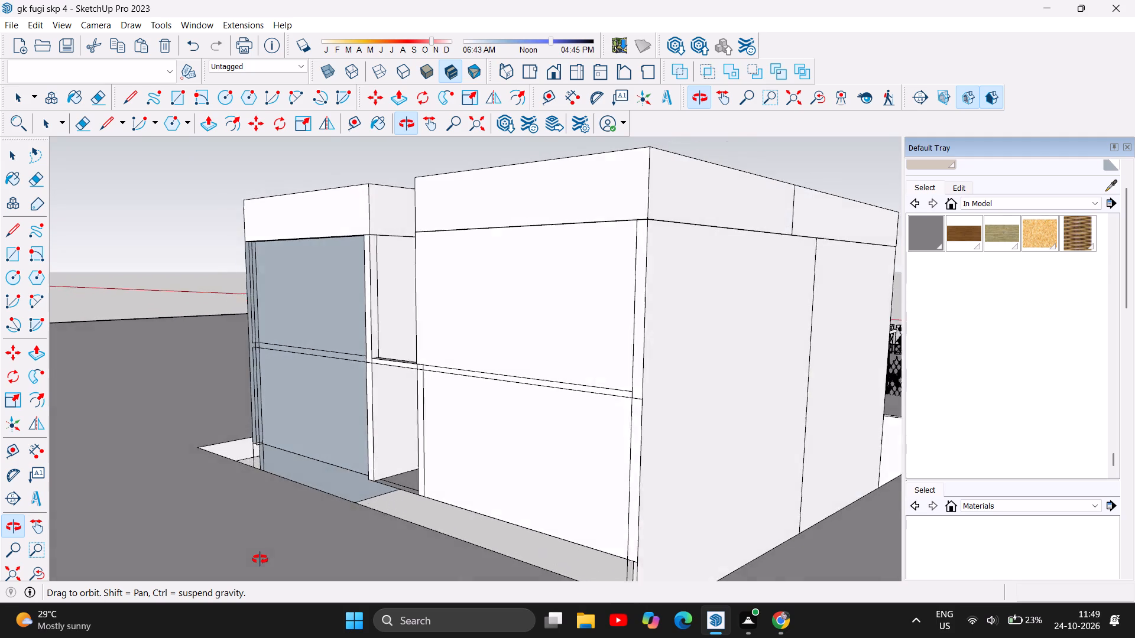
drag(260, 559, 520, 595)
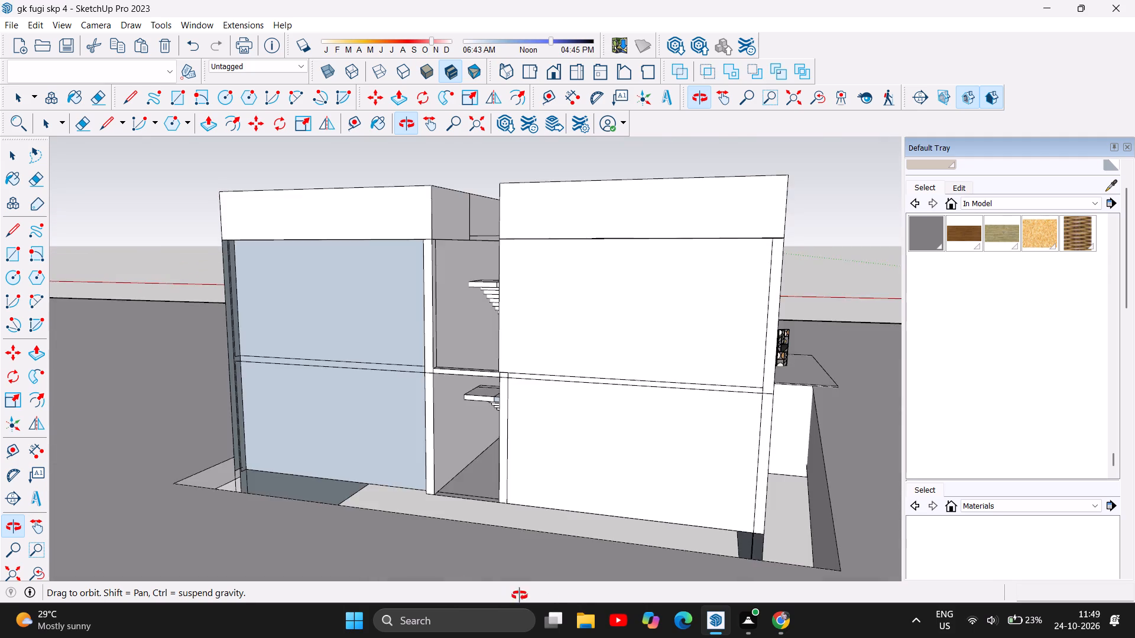
drag(520, 595, 780, 555)
drag(343, 532, 419, 527)
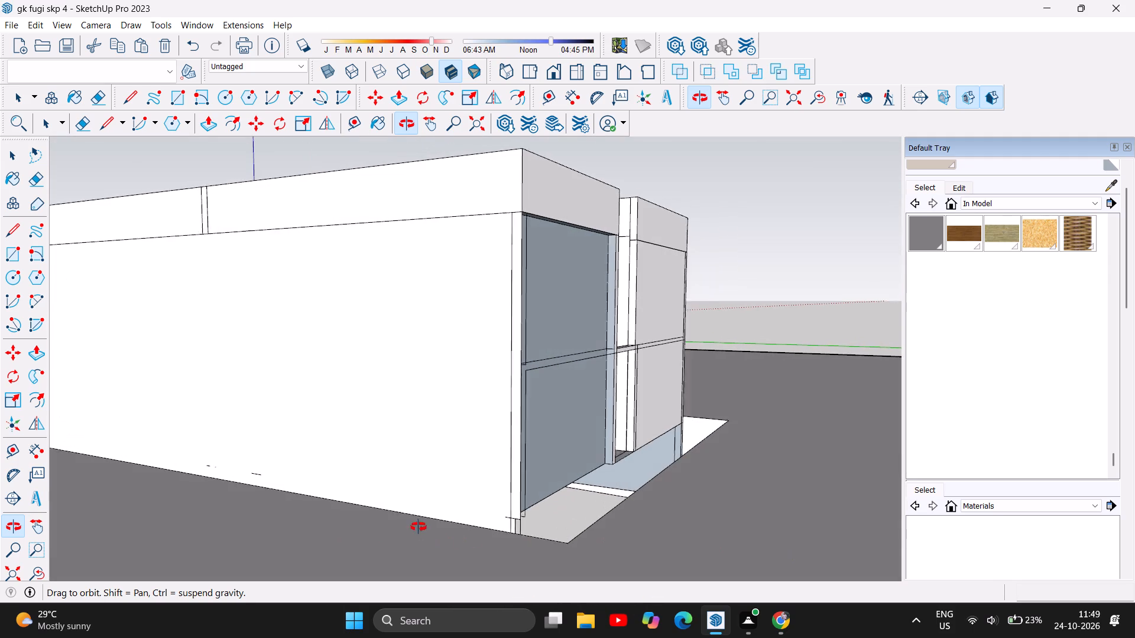
drag(419, 527, 666, 533)
drag(95, 519, 352, 504)
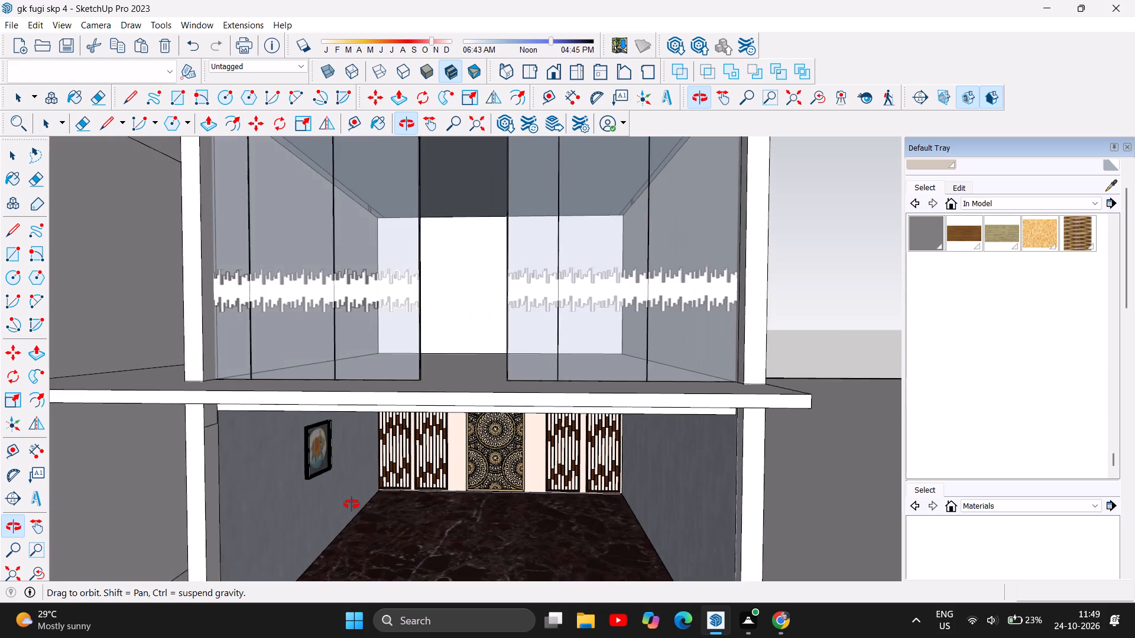
drag(352, 504, 356, 477)
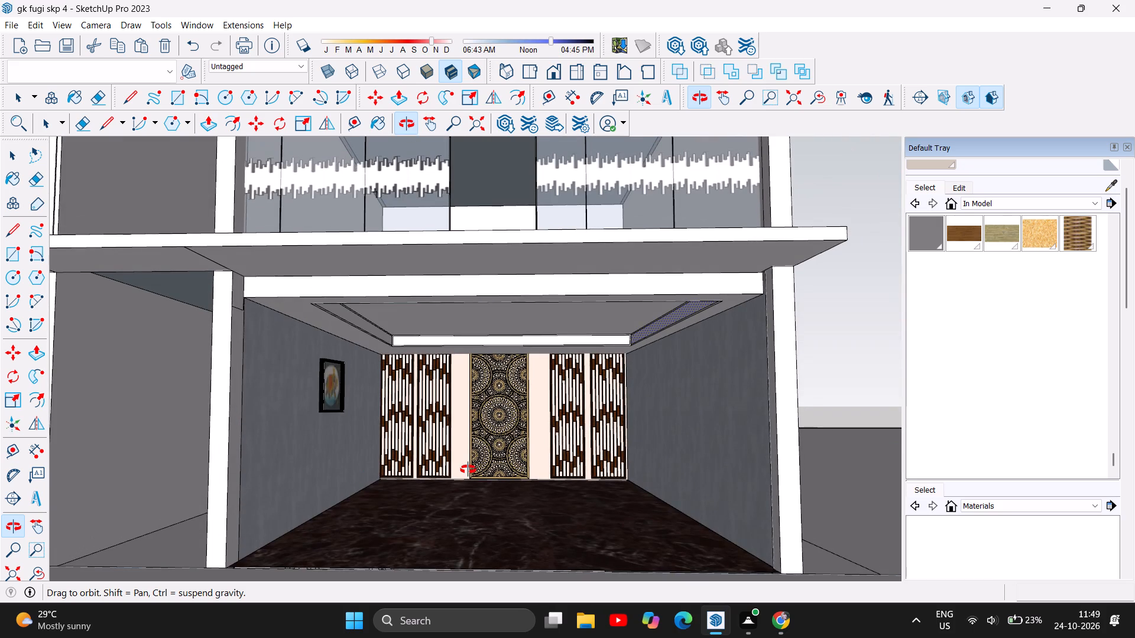
Examine the tray ceiling's recess and the outlined white side face above the patterned back wall from inside the room.
scroll(468, 470, up, 2)
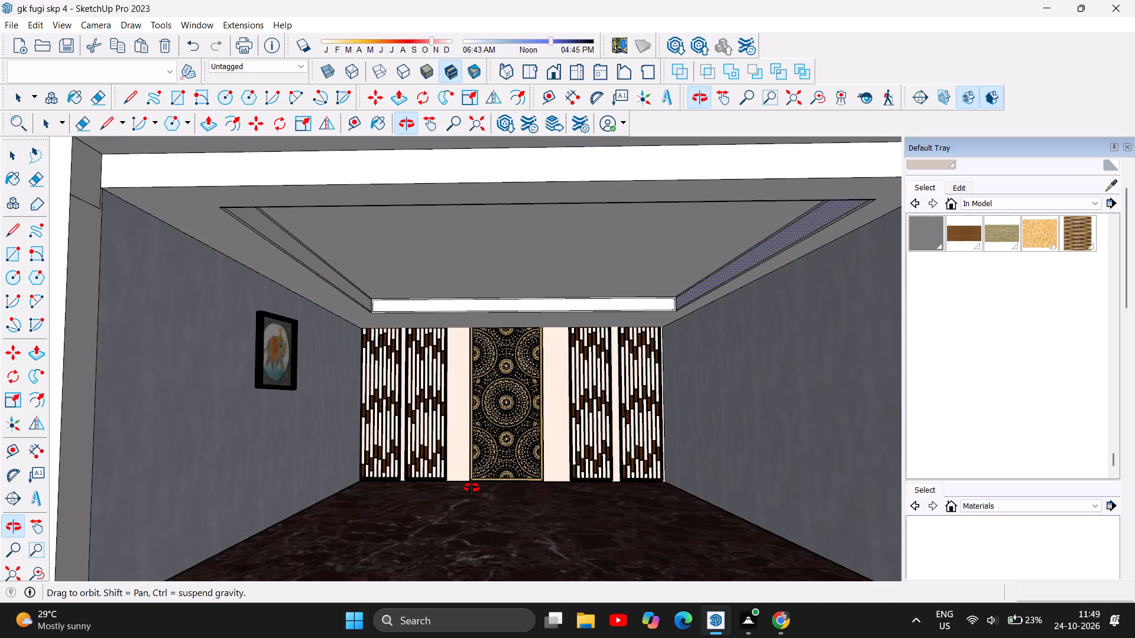
scroll(472, 455, up, 4)
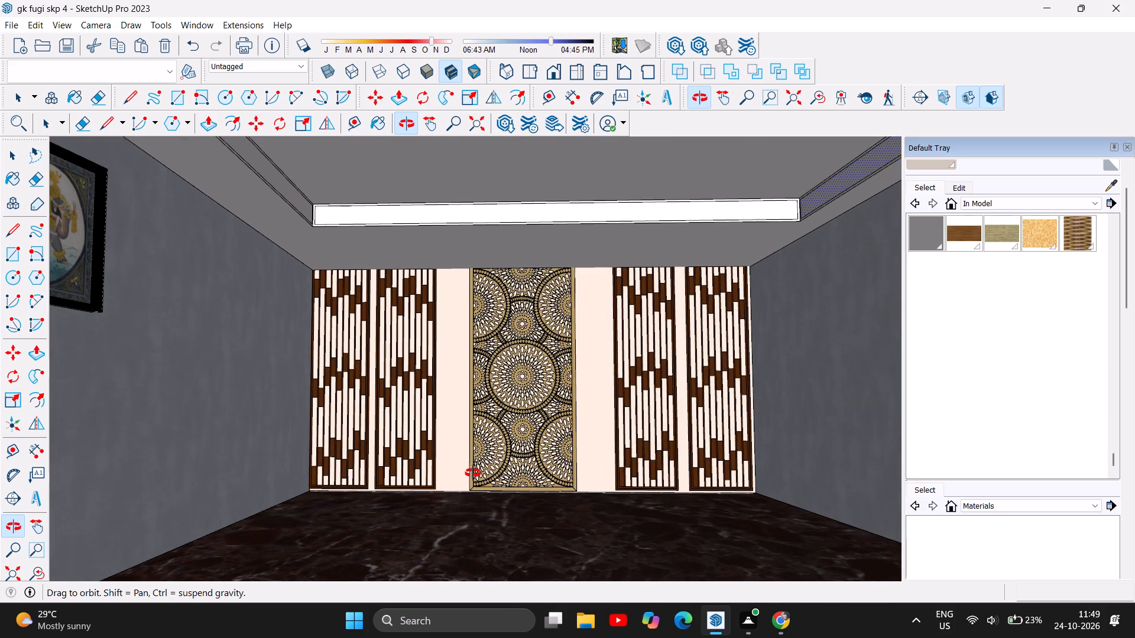
drag(501, 529, 501, 521)
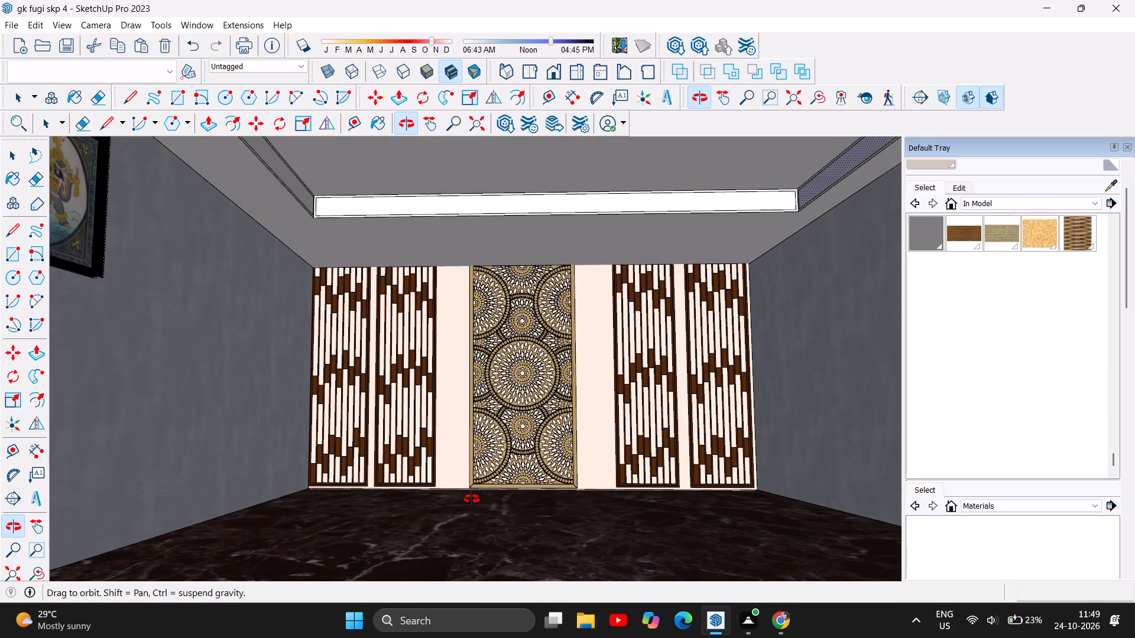
scroll(471, 499, down, 2)
scroll(395, 482, down, 1)
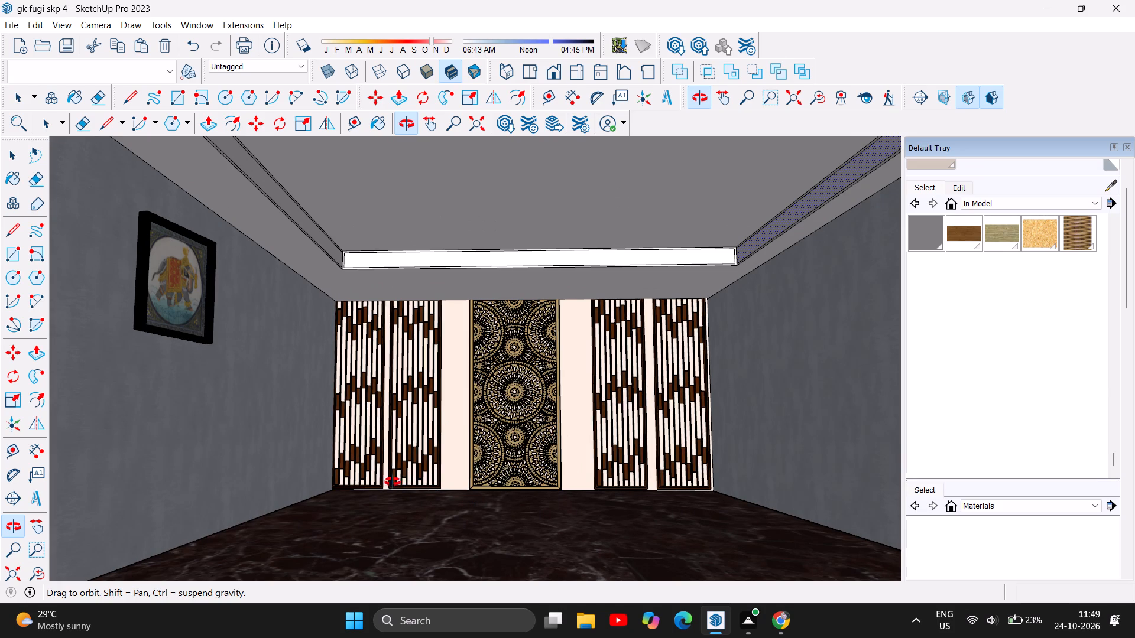
scroll(393, 482, down, 1)
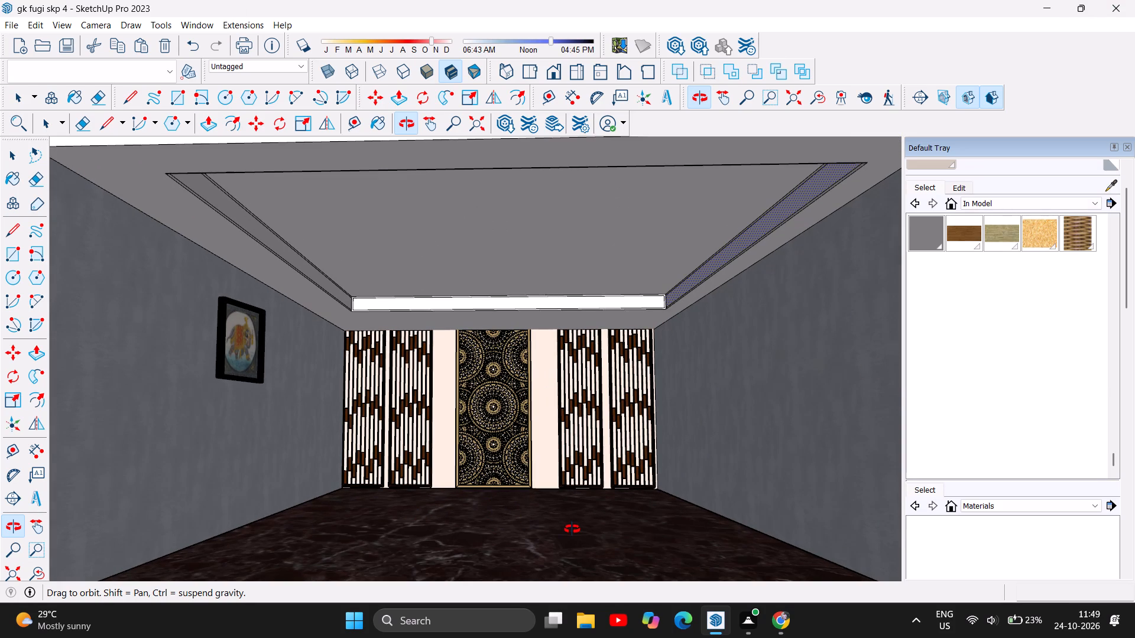
scroll(570, 529, up, 2)
scroll(523, 540, down, 3)
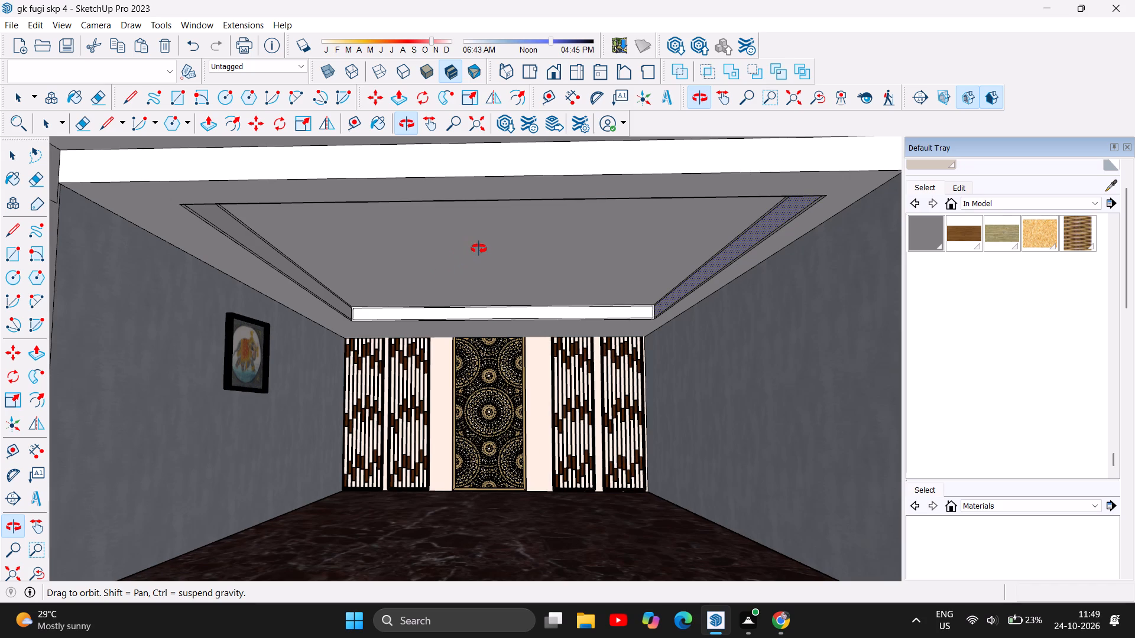
scroll(479, 249, up, 5)
scroll(466, 337, up, 2)
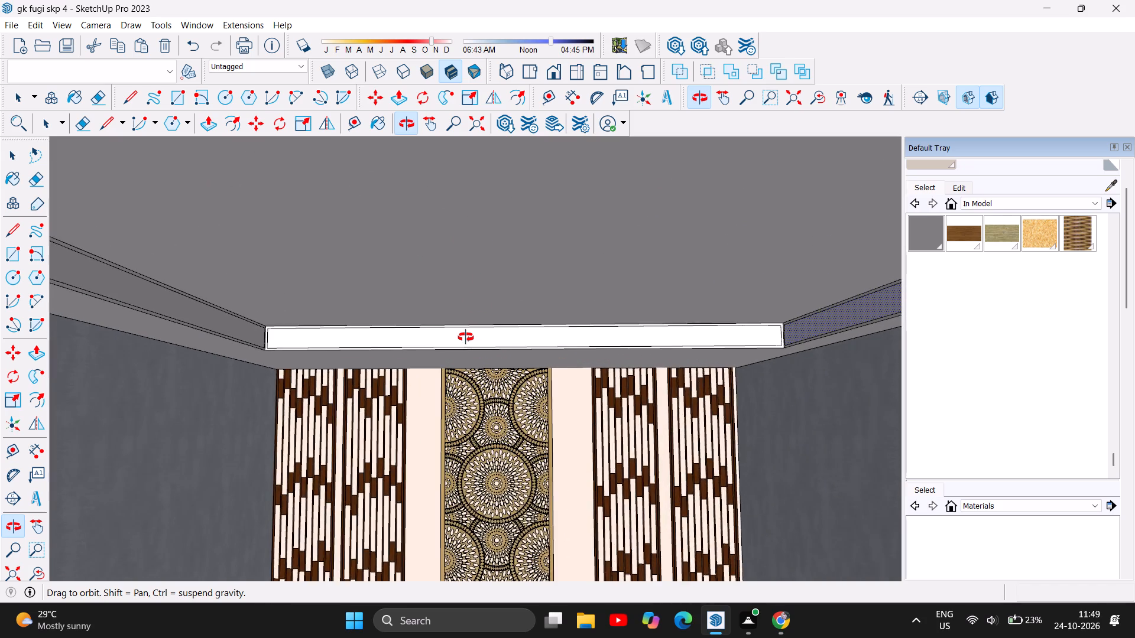
scroll(466, 337, up, 2)
drag(355, 455, 352, 450)
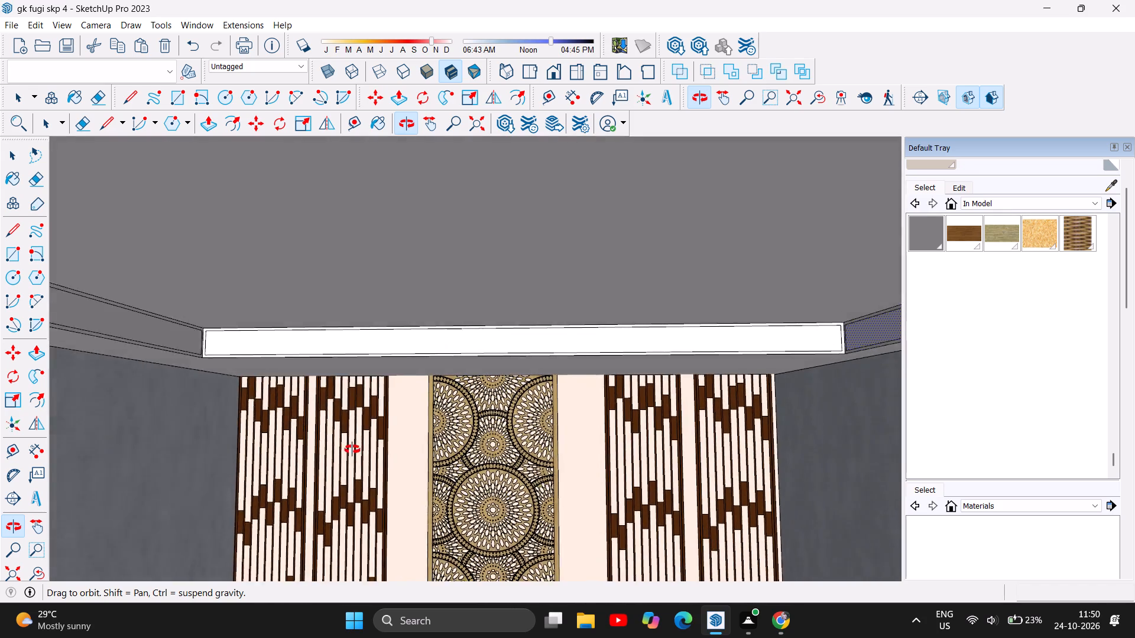
drag(352, 450, 360, 420)
scroll(364, 418, up, 2)
drag(274, 455, 300, 463)
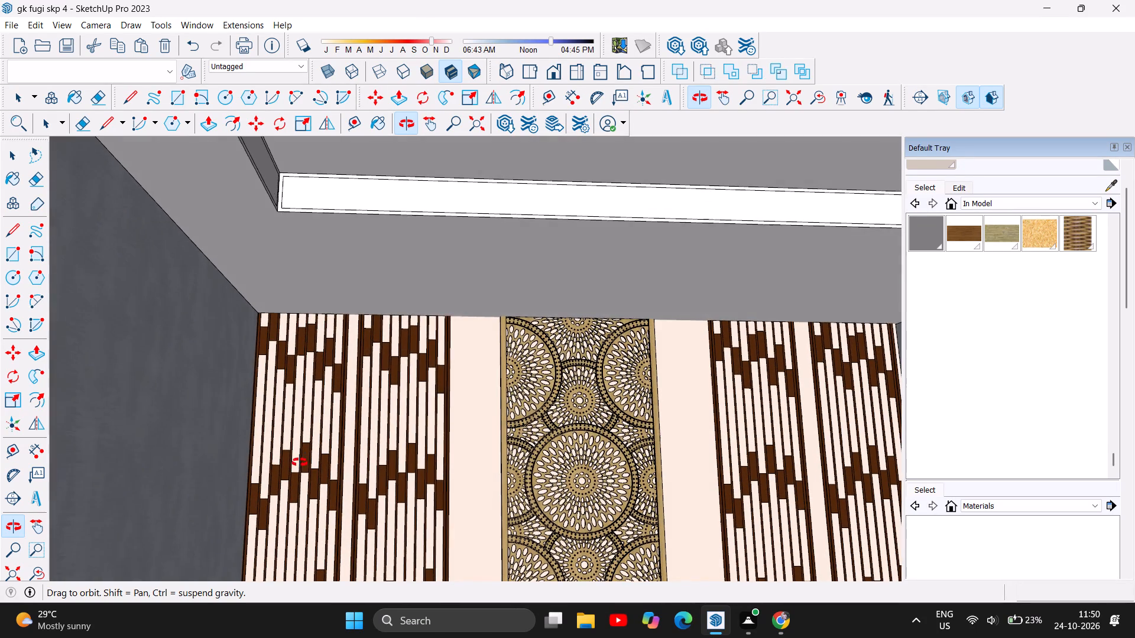
drag(300, 463, 300, 463)
scroll(341, 419, down, 13)
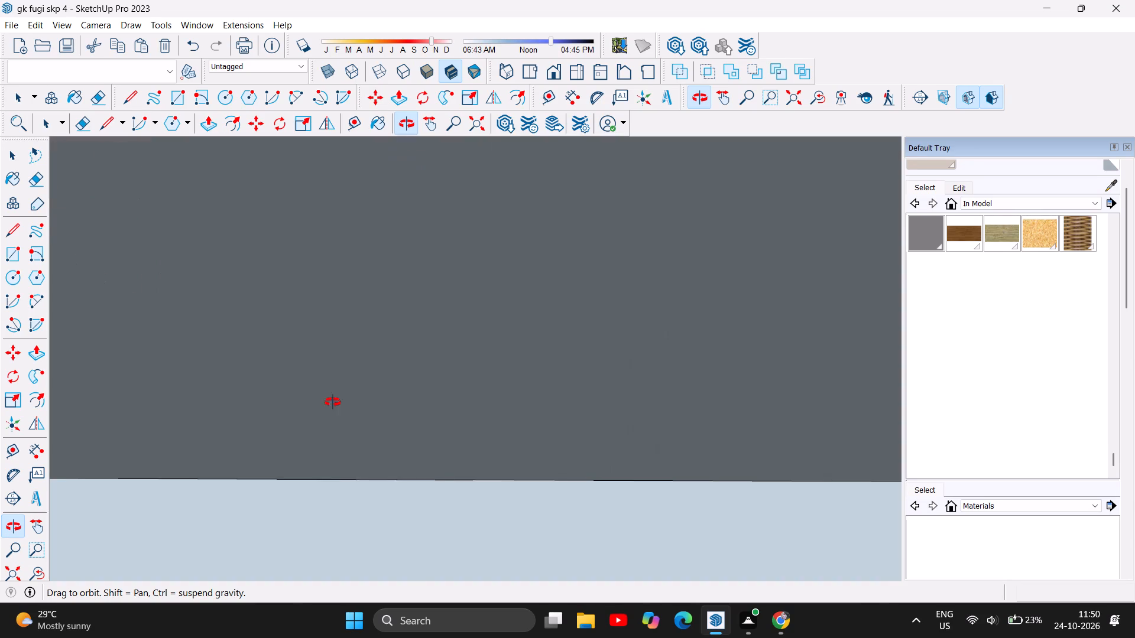
drag(381, 462, 372, 514)
click(428, 211)
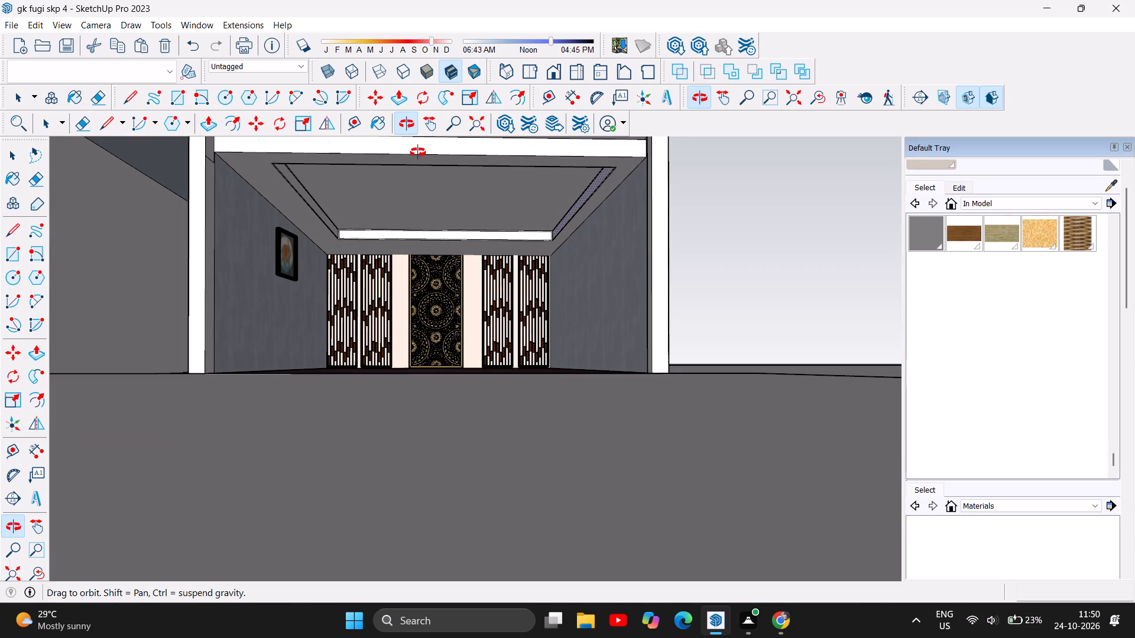
scroll(418, 152, up, 7)
scroll(436, 236, up, 6)
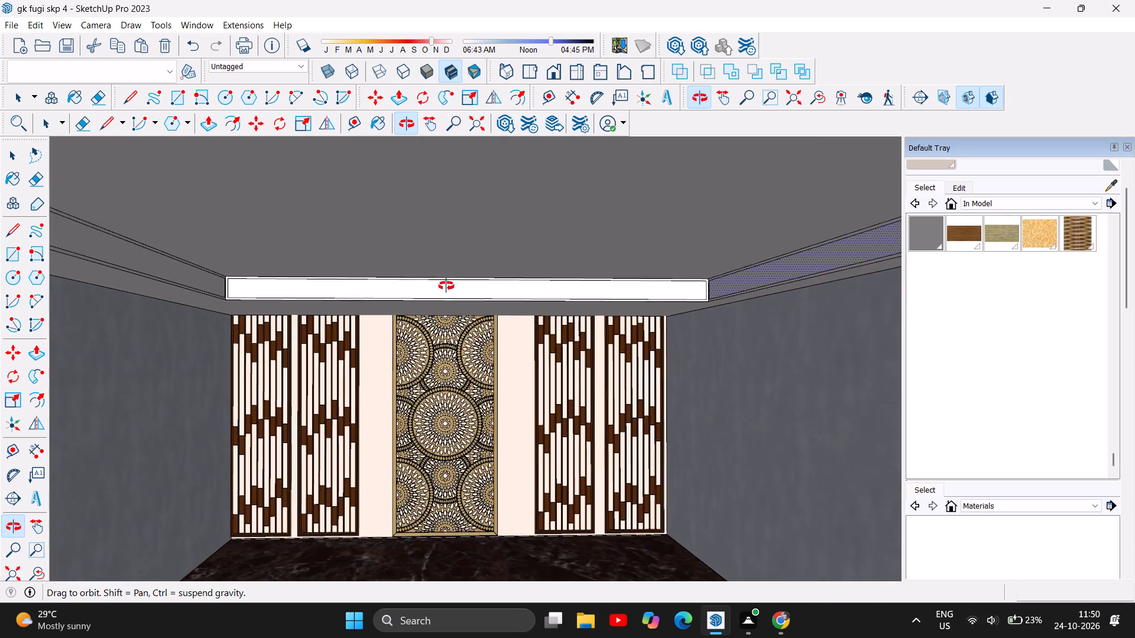
scroll(446, 286, up, 6)
drag(297, 415, 324, 425)
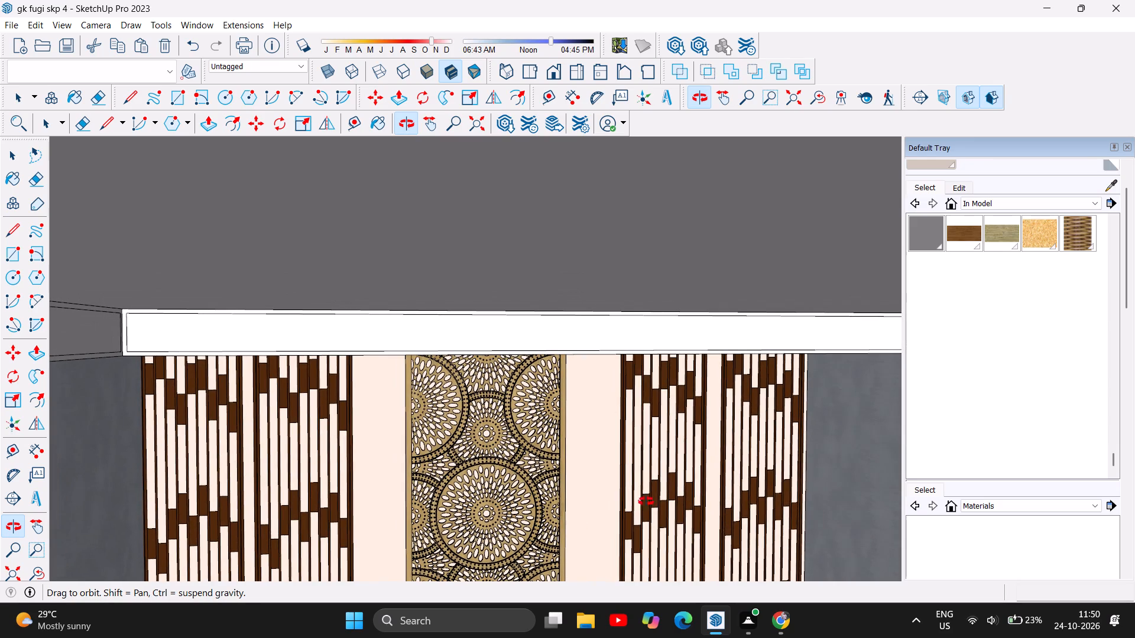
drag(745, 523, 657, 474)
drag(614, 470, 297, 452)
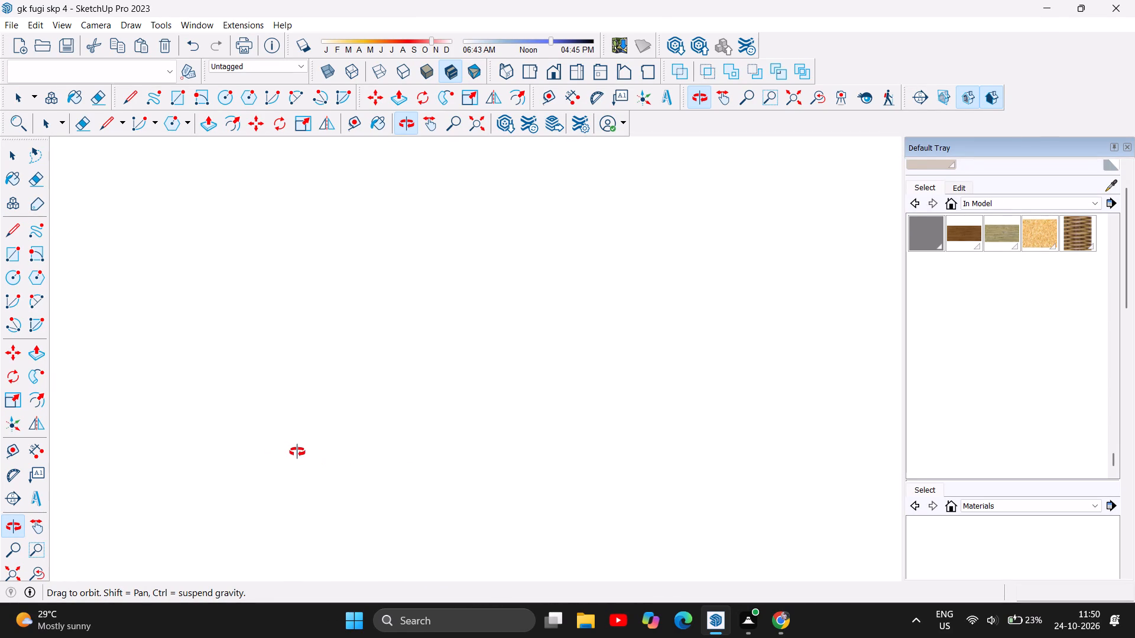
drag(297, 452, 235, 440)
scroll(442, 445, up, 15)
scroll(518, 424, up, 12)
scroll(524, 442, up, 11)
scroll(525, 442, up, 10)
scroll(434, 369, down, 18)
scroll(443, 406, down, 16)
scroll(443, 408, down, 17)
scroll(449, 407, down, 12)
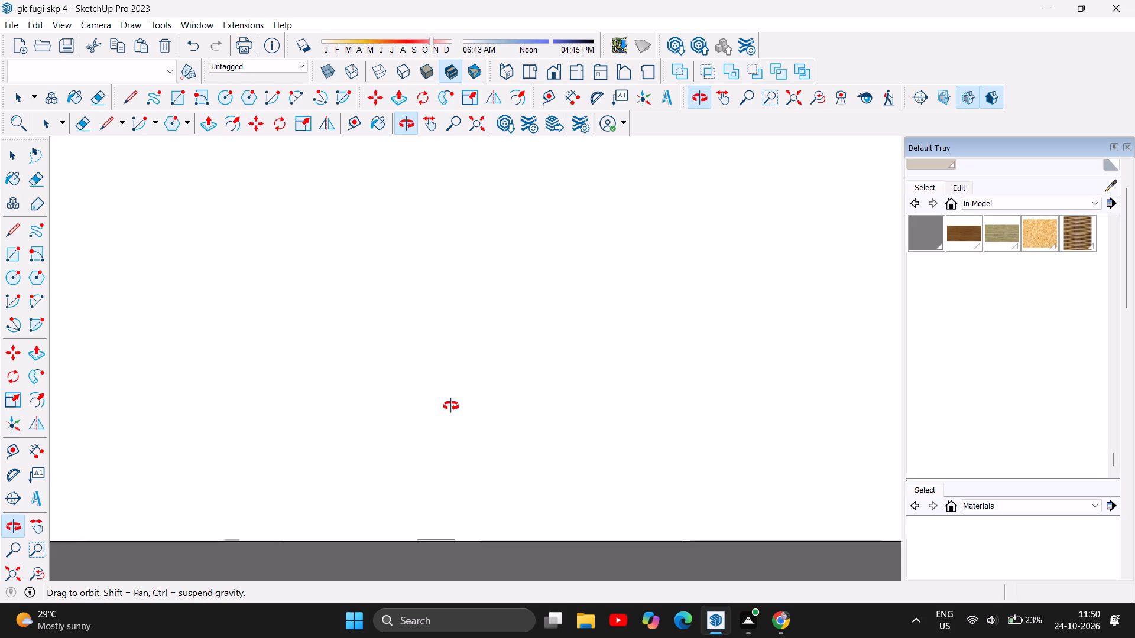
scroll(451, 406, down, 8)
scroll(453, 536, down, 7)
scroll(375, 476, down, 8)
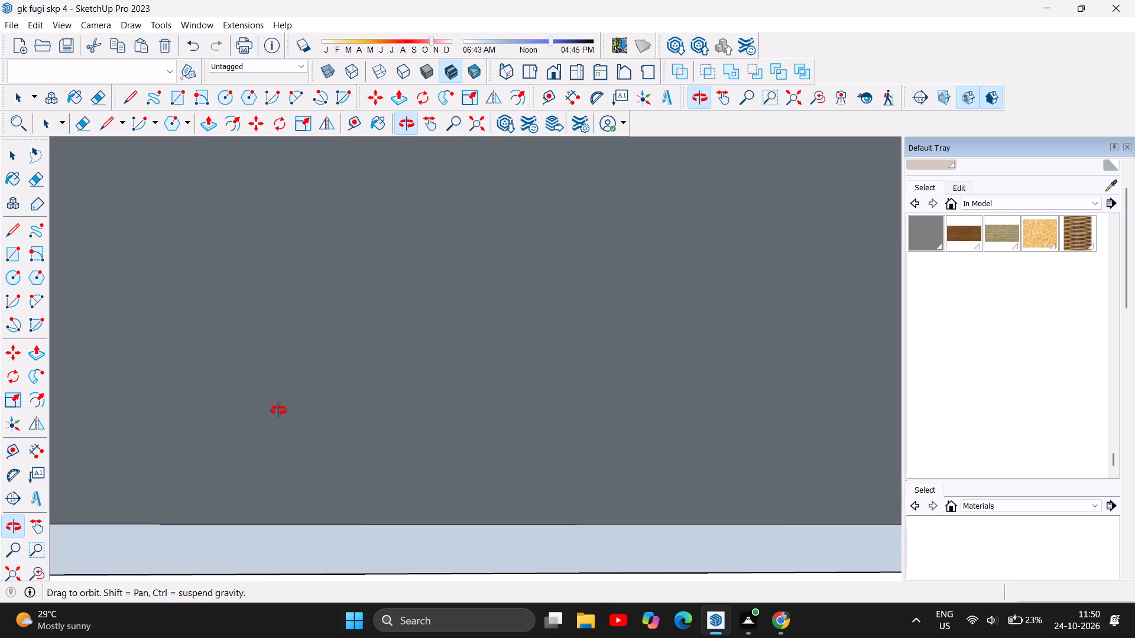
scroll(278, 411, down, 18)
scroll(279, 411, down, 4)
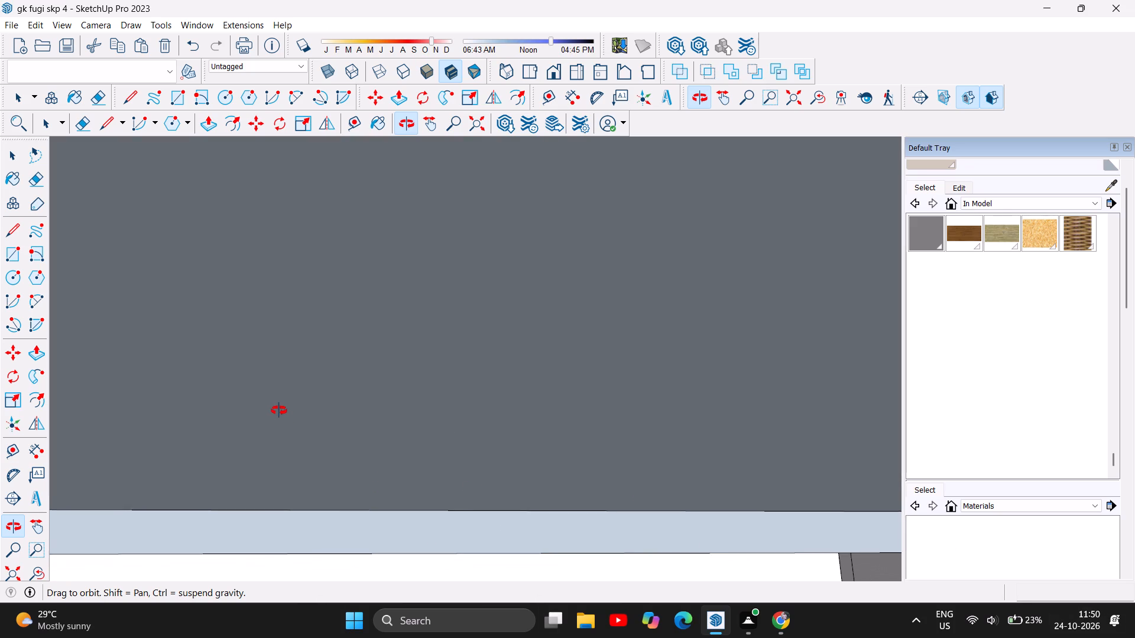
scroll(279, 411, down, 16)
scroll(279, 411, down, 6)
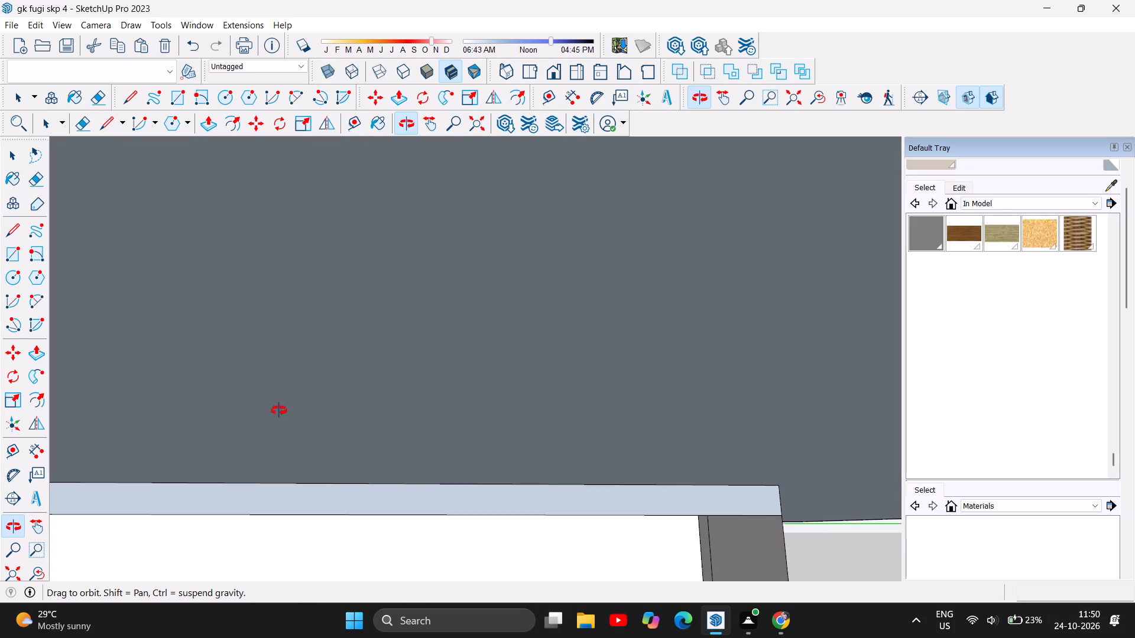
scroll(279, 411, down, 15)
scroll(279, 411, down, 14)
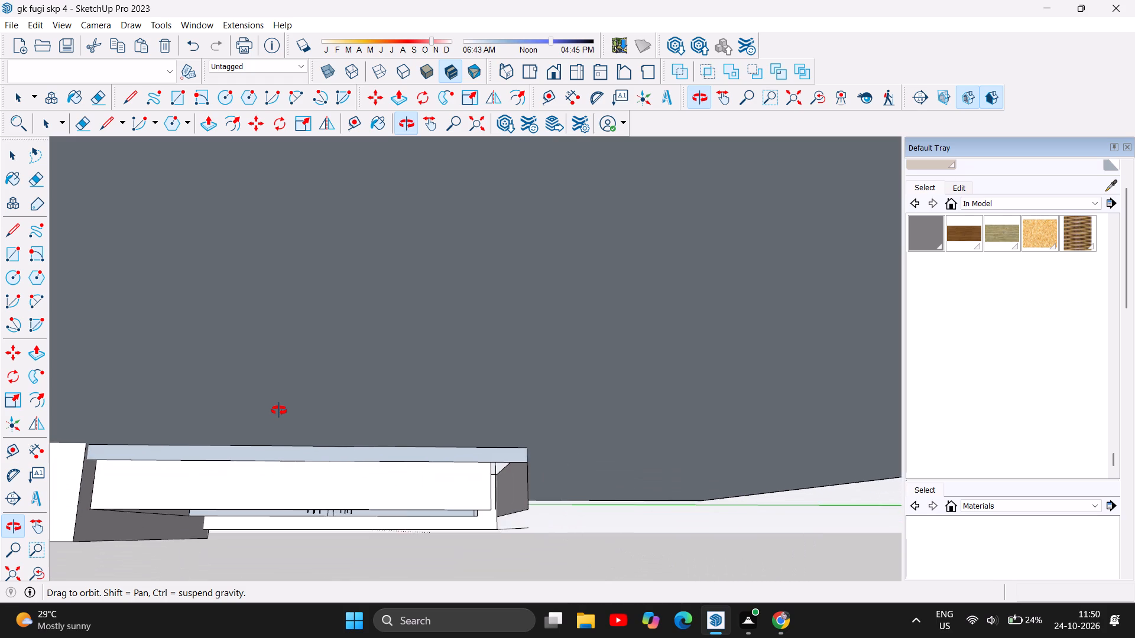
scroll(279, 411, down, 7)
Examine the whole building from outside, including its side wall, open top and the decorative panels standing beside it.
drag(352, 453, 346, 517)
scroll(135, 400, up, 11)
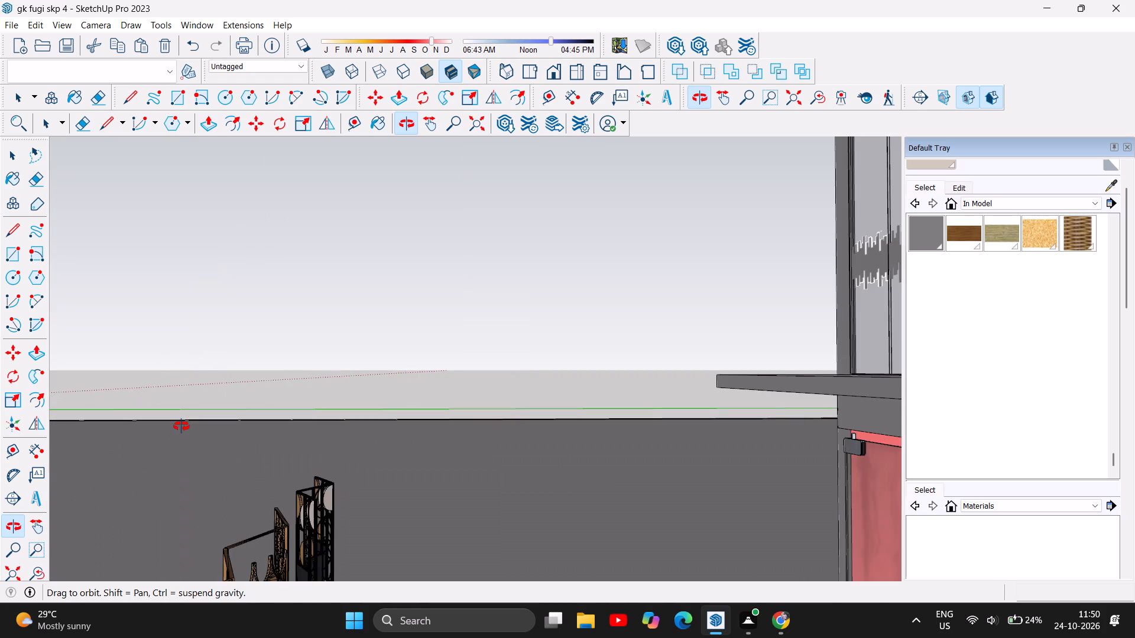
scroll(181, 427, down, 4)
scroll(316, 382, down, 13)
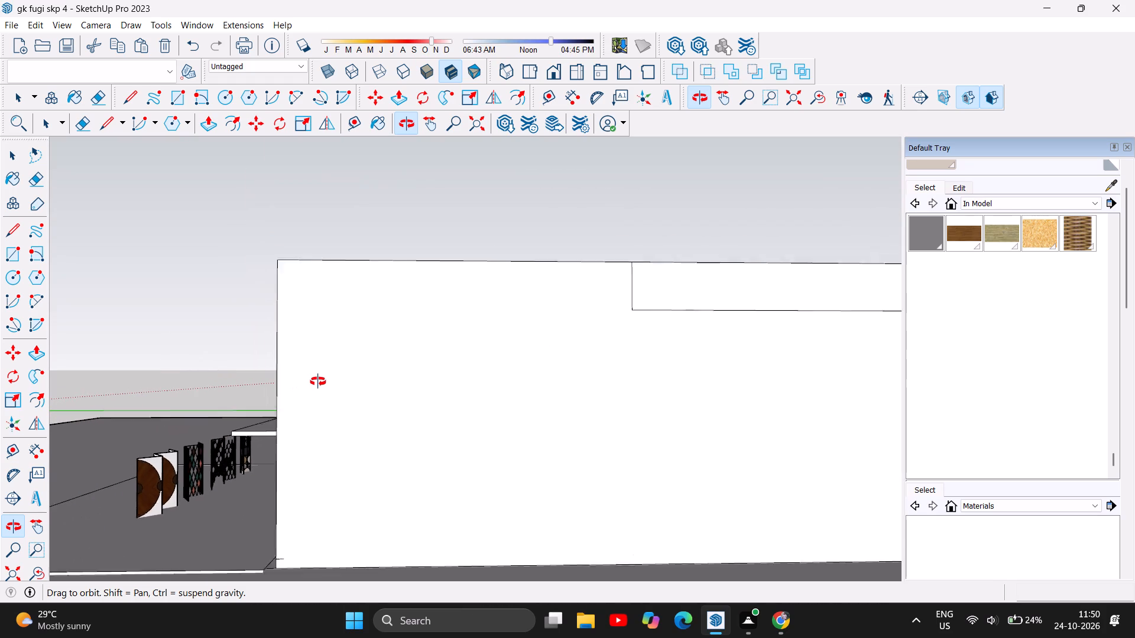
scroll(318, 382, down, 6)
drag(411, 466, 427, 526)
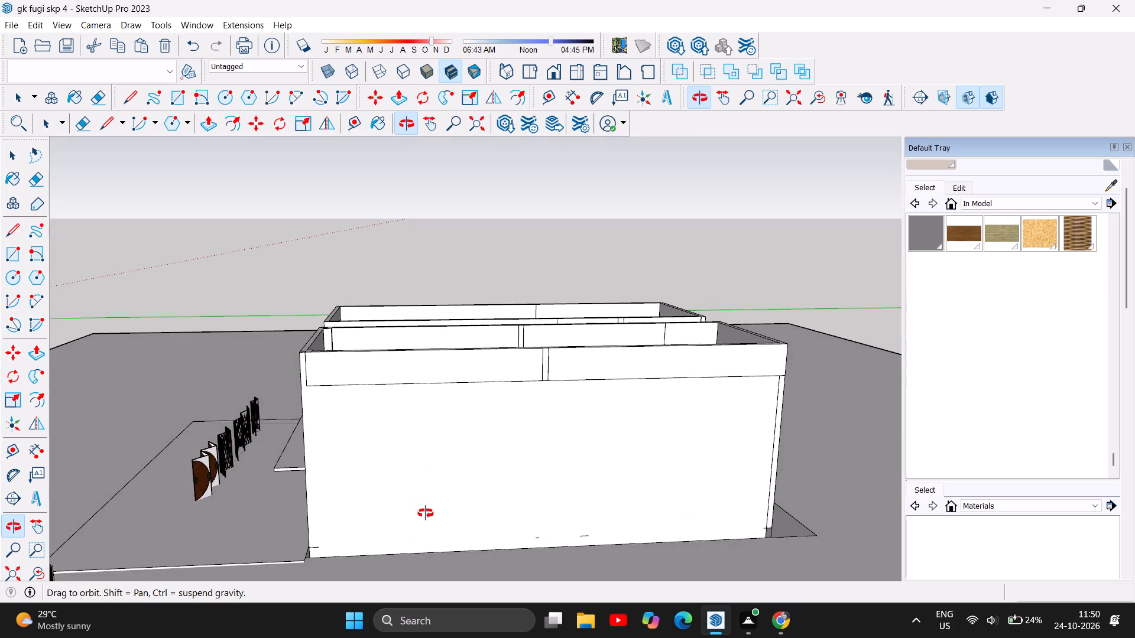
scroll(412, 503, down, 5)
drag(529, 518, 274, 499)
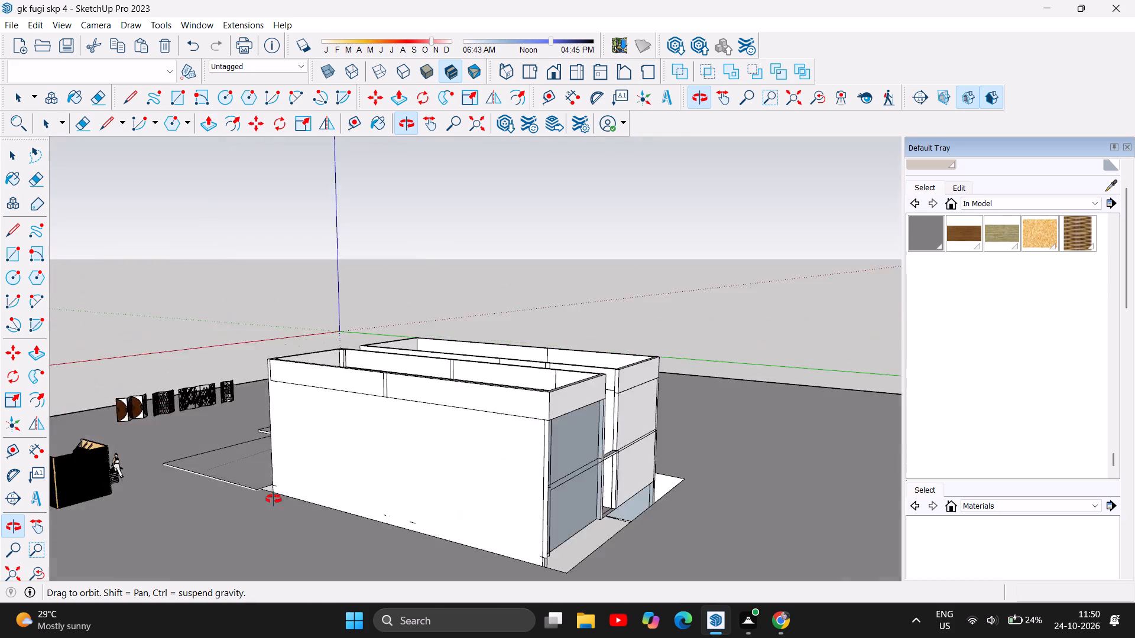
Examine the building from its rear and open front, ending close to the decorative panels on the room's back wall.
drag(274, 499, 63, 455)
drag(362, 473, 89, 494)
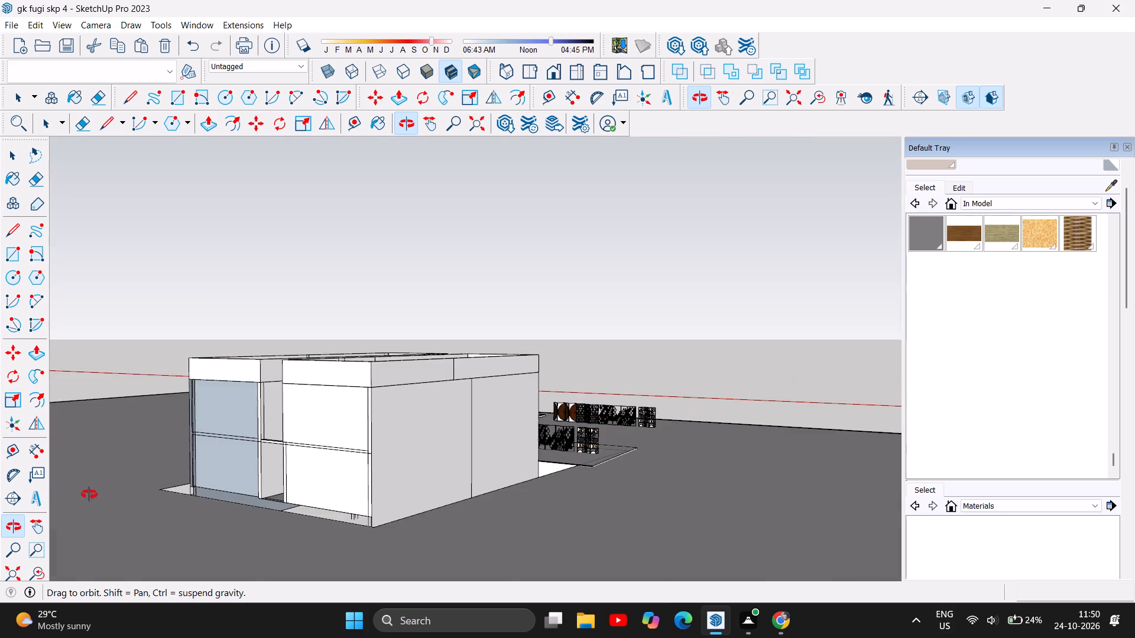
drag(89, 494, 87, 496)
drag(562, 472, 23, 454)
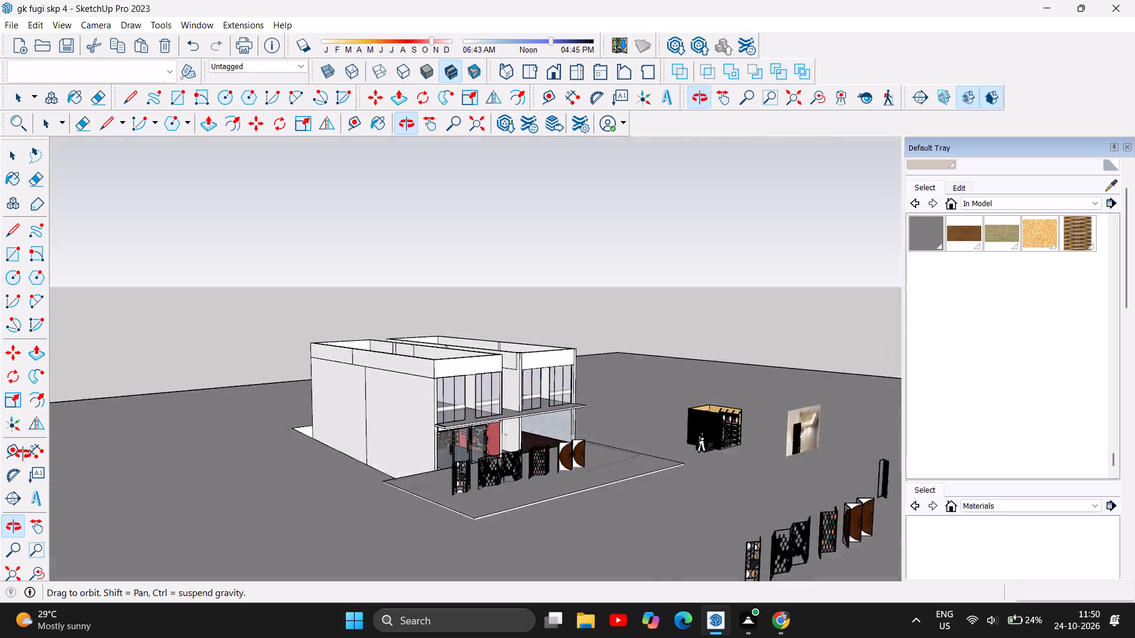
drag(23, 454, 14, 449)
drag(645, 451, 556, 469)
scroll(583, 426, up, 16)
scroll(511, 468, up, 5)
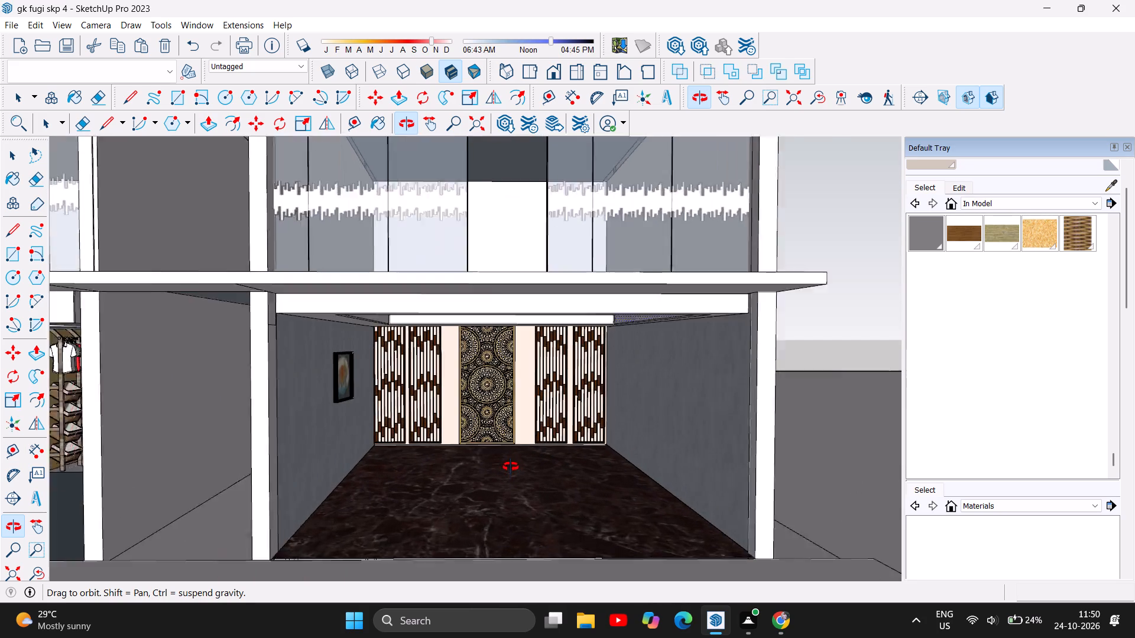
scroll(511, 467, up, 4)
drag(503, 458, 492, 463)
scroll(468, 441, up, 2)
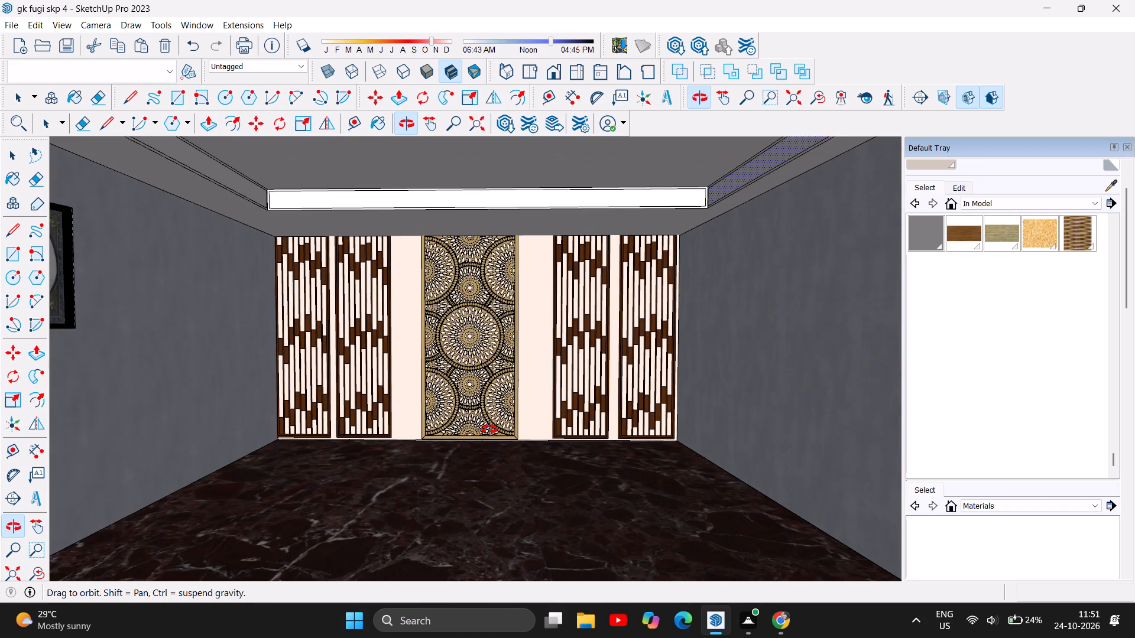
scroll(489, 429, up, 2)
scroll(488, 363, up, 6)
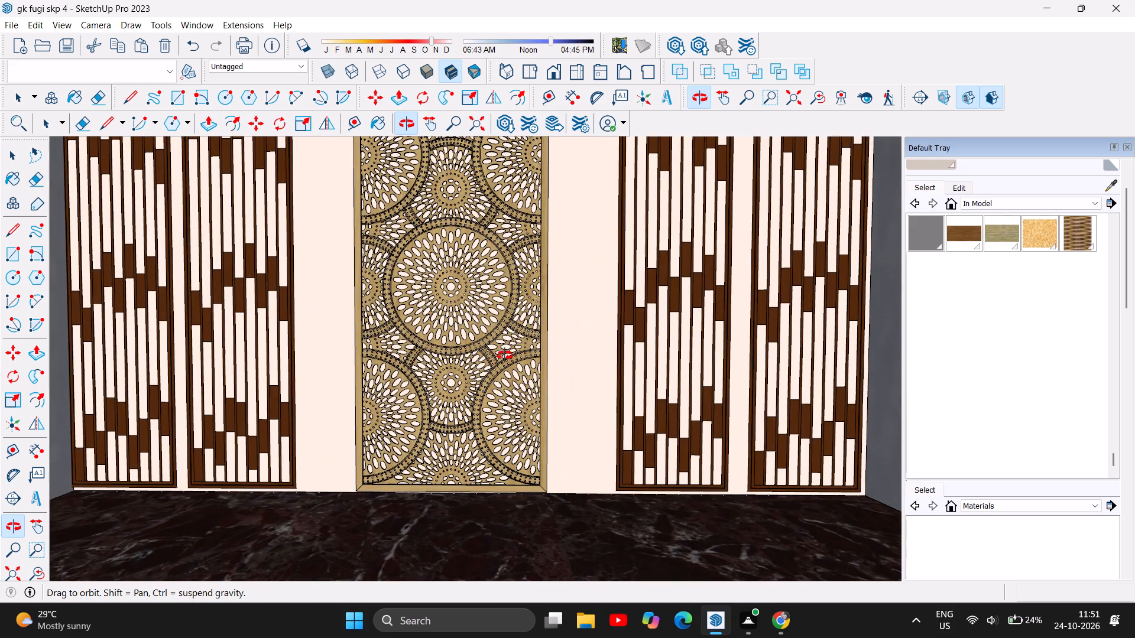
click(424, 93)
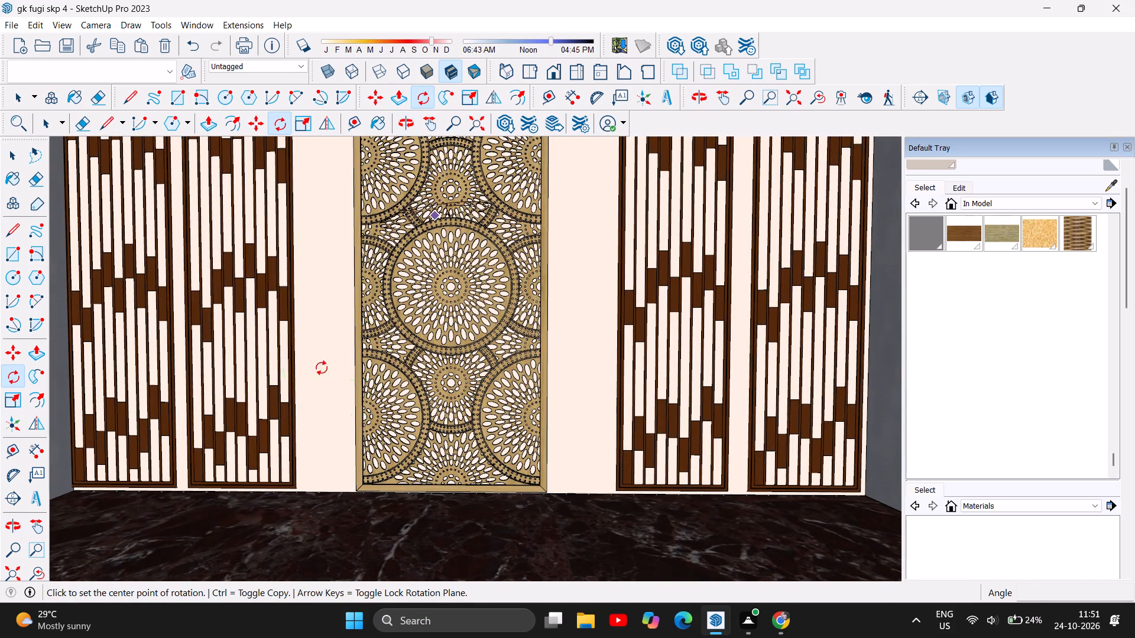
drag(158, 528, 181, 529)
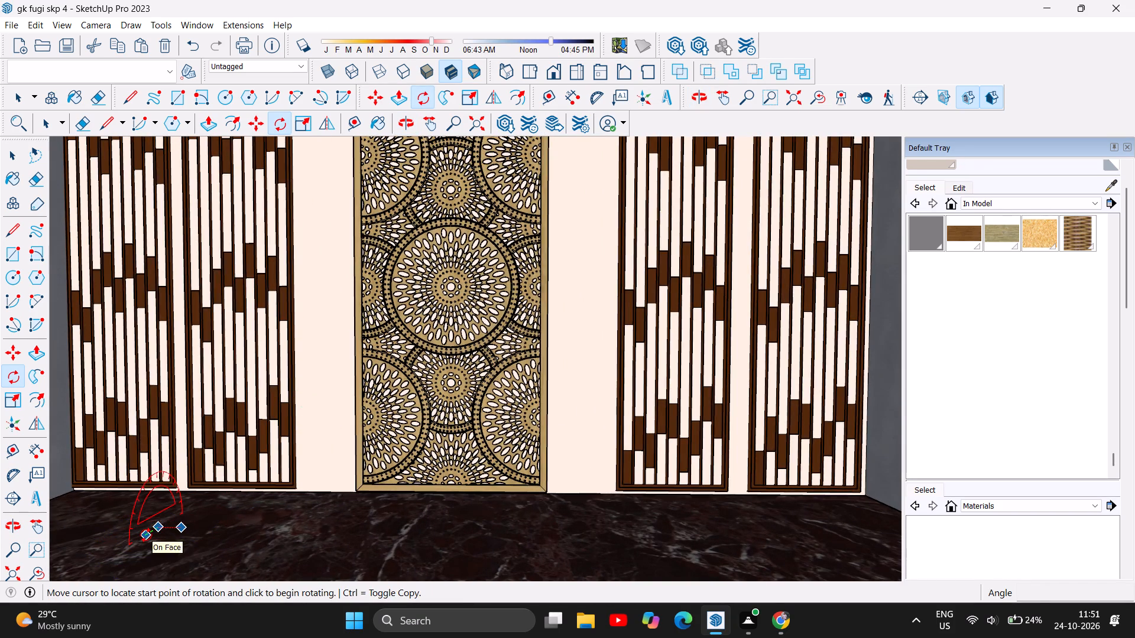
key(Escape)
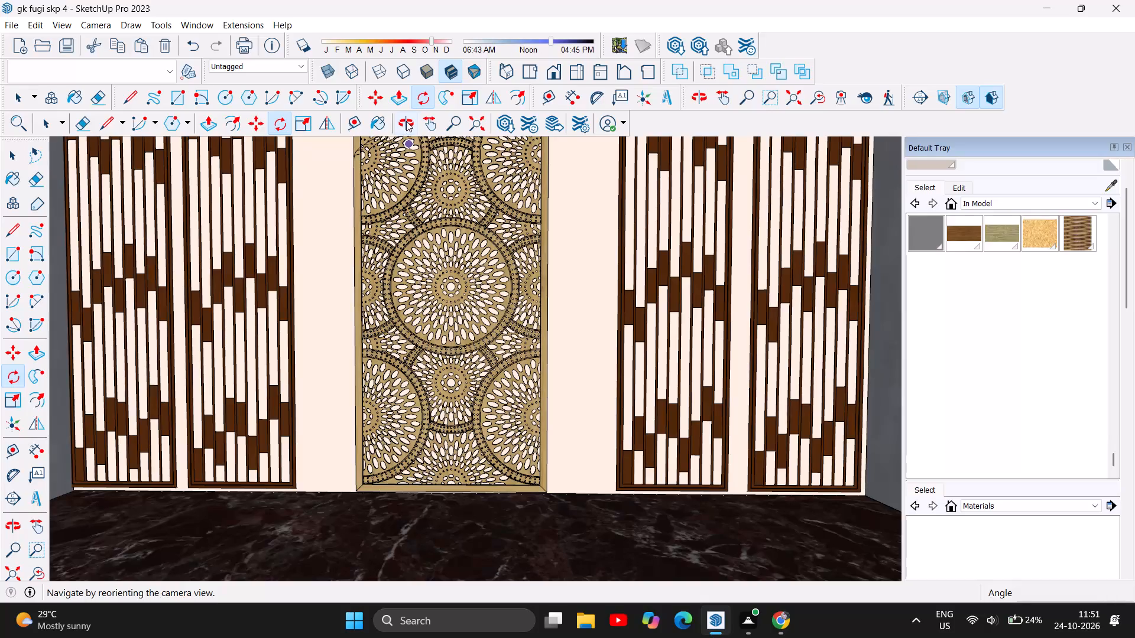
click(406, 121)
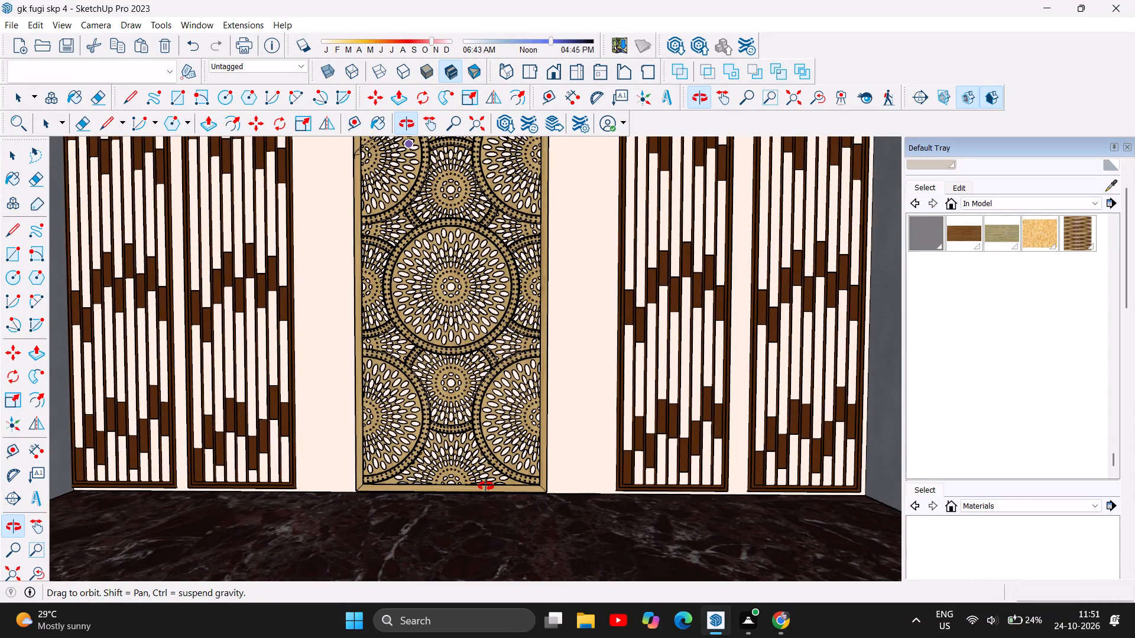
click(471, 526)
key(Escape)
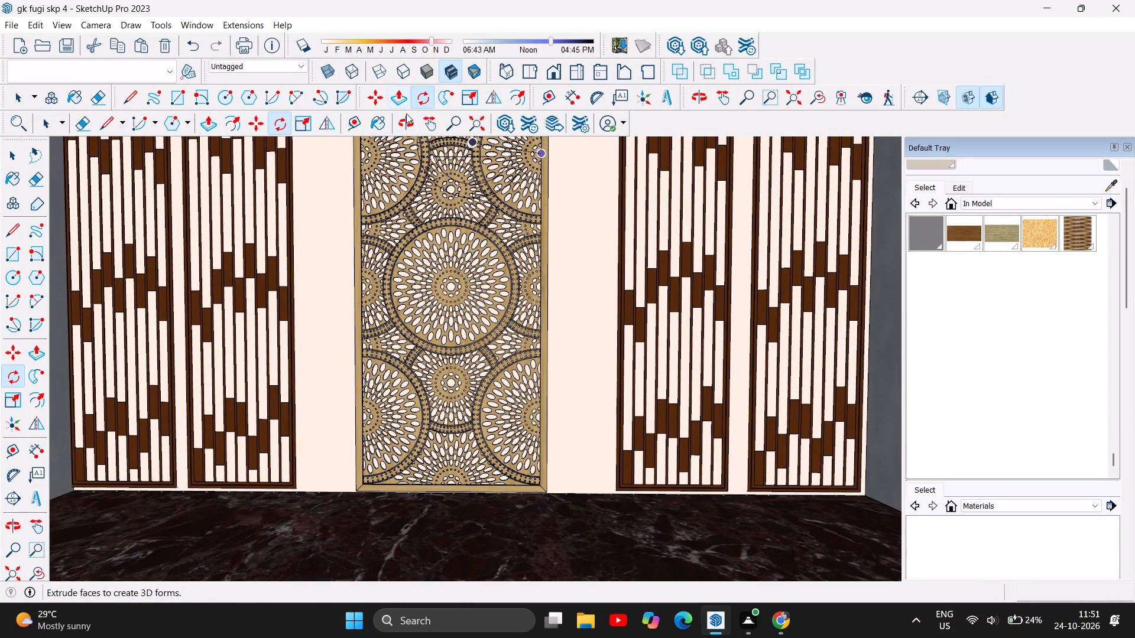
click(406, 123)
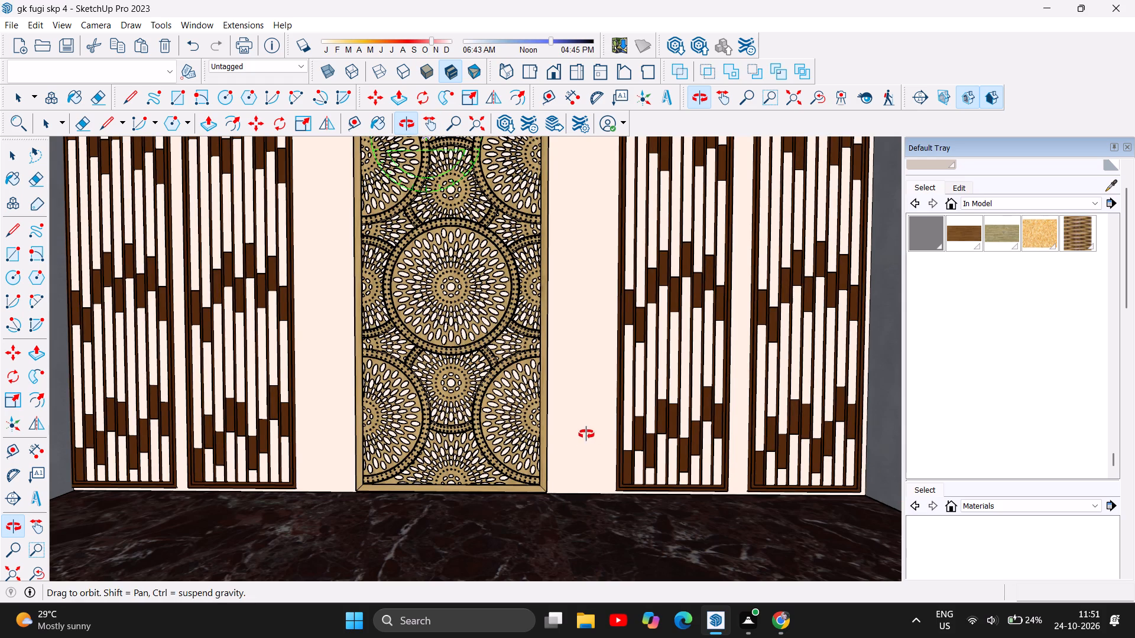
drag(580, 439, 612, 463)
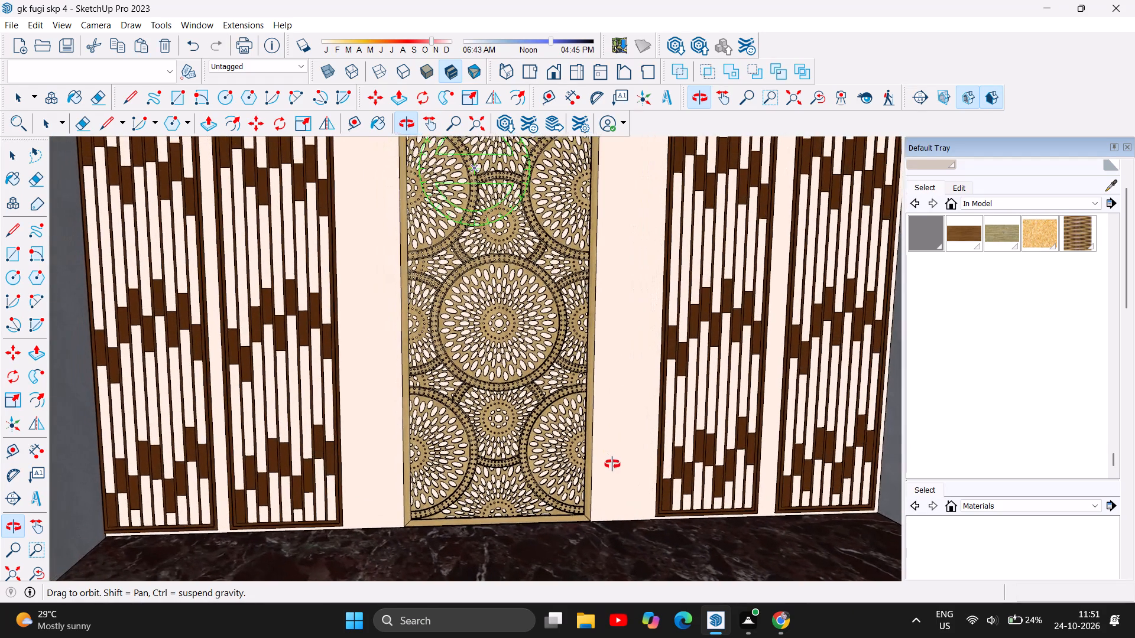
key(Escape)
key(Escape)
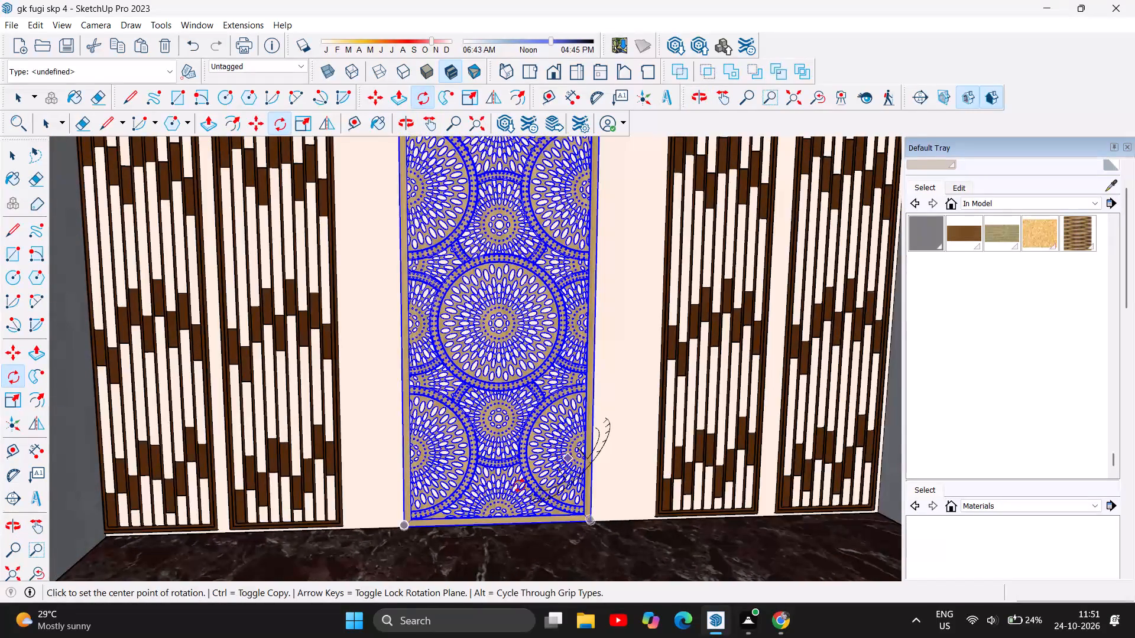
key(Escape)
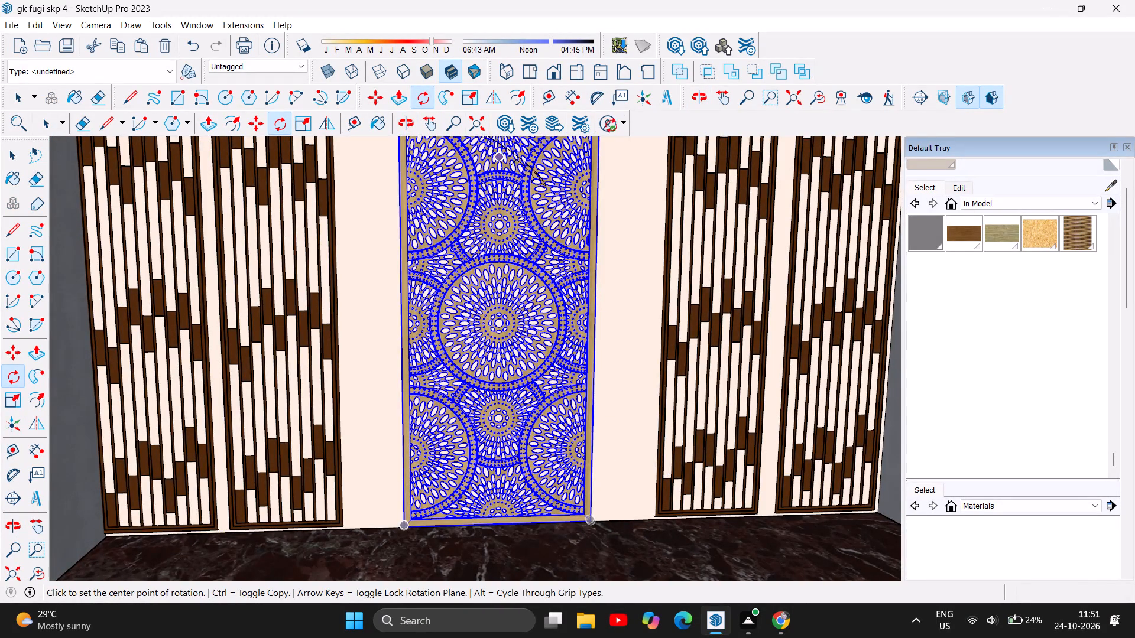
Examine the central circle-patterned panel, its frame and its bottom edge along the marble floor up close.
click(403, 126)
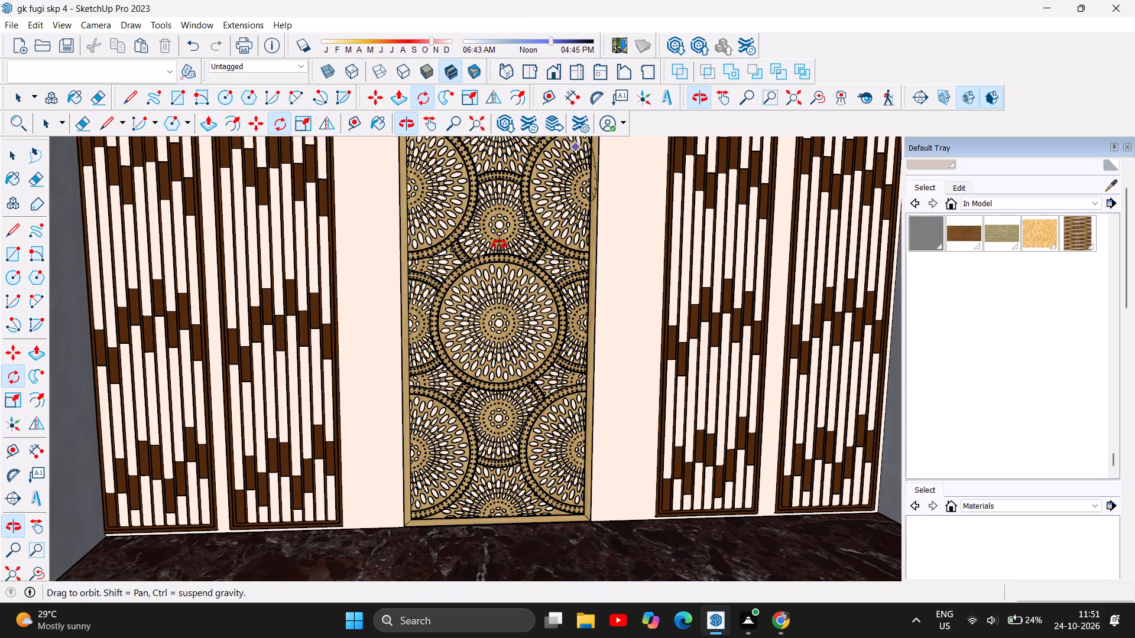
drag(589, 330, 576, 338)
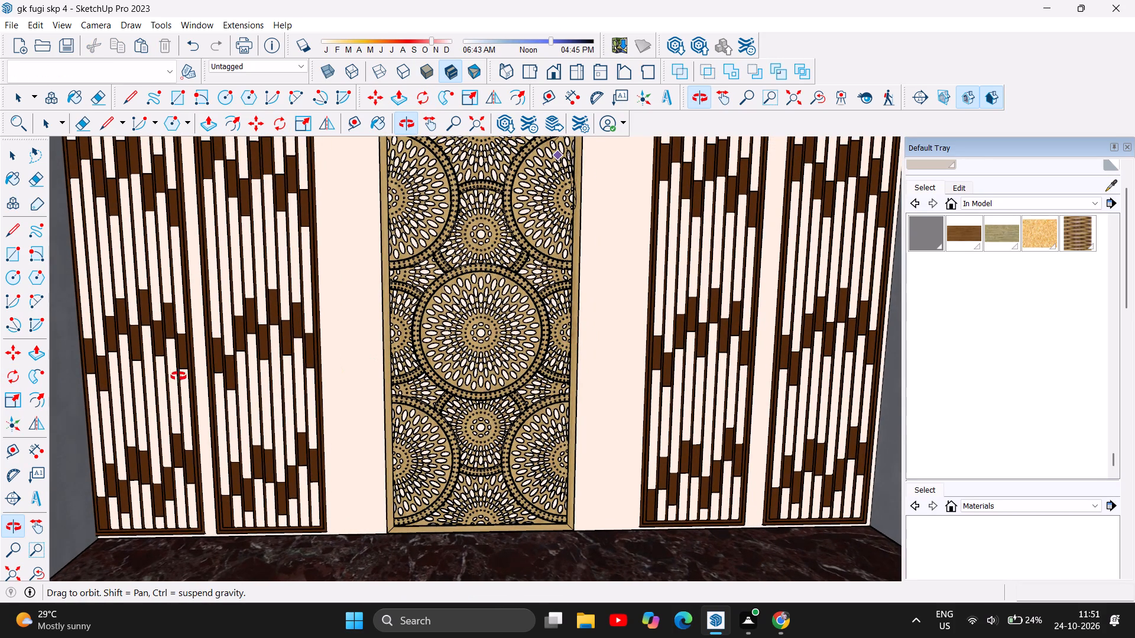
scroll(374, 558, up, 3)
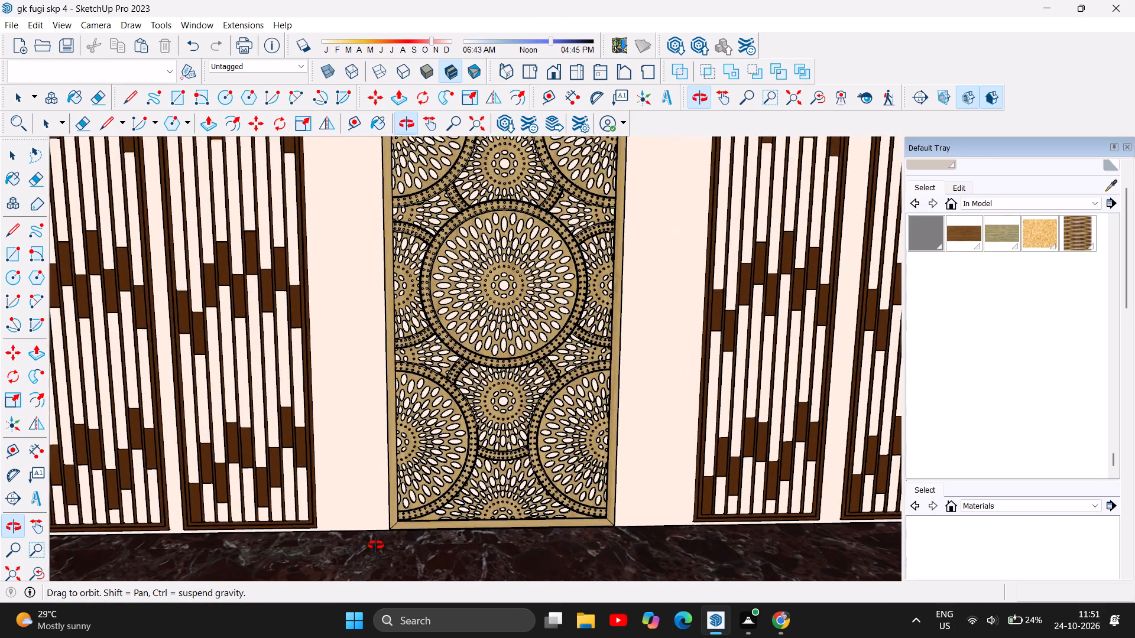
scroll(376, 545, up, 8)
drag(338, 542, 383, 536)
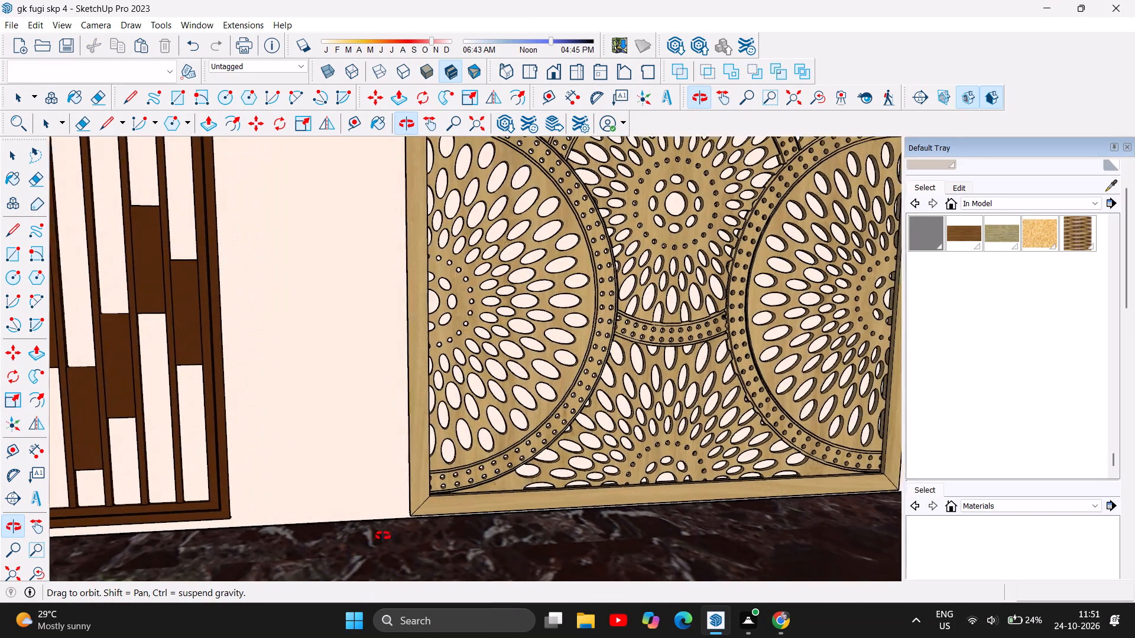
drag(383, 536, 527, 527)
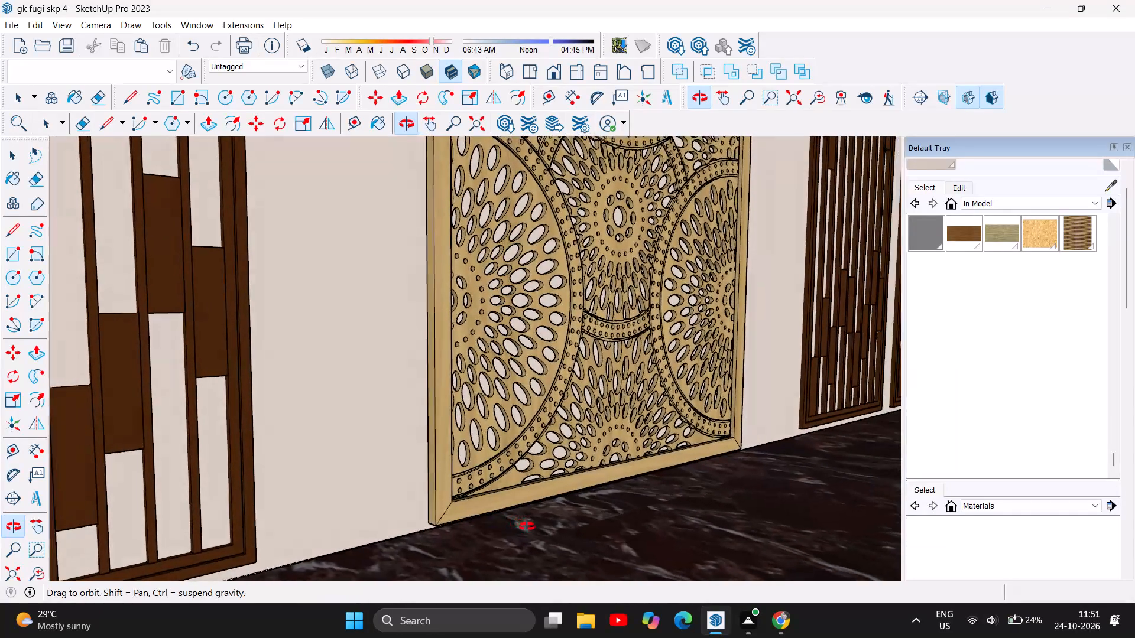
drag(527, 527, 559, 528)
scroll(753, 434, up, 2)
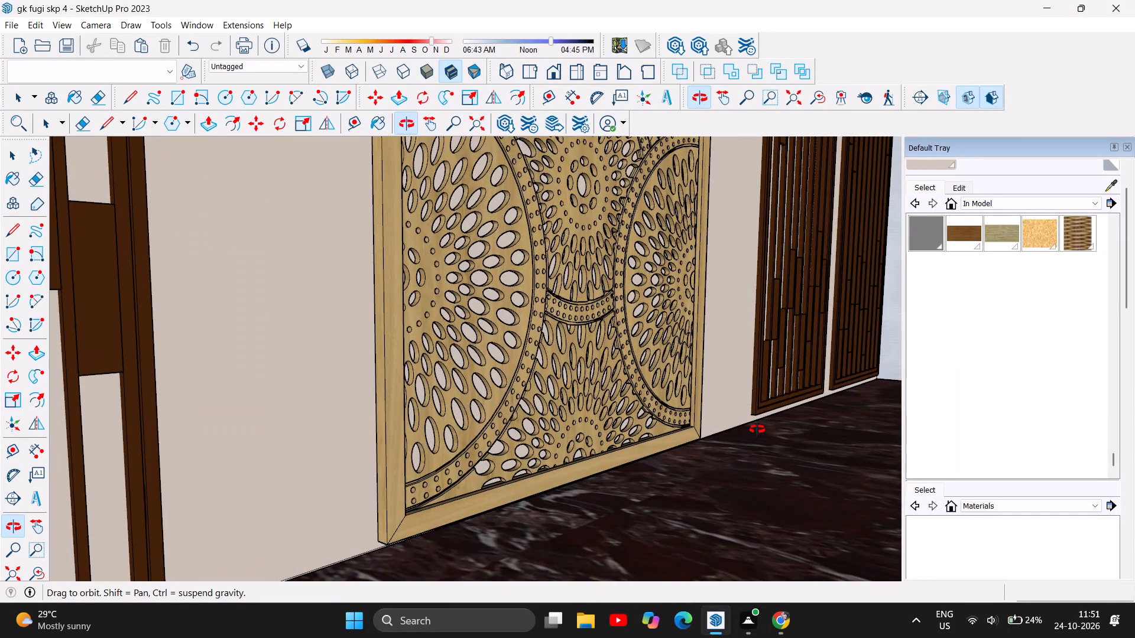
drag(707, 450, 741, 445)
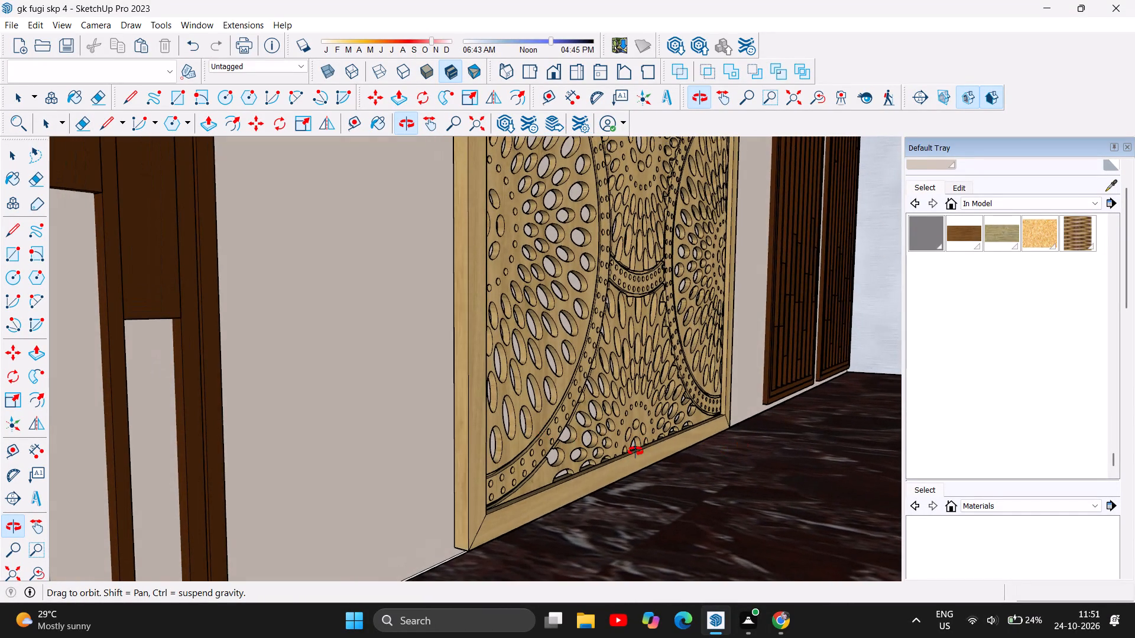
drag(635, 451, 600, 437)
scroll(271, 422, down, 3)
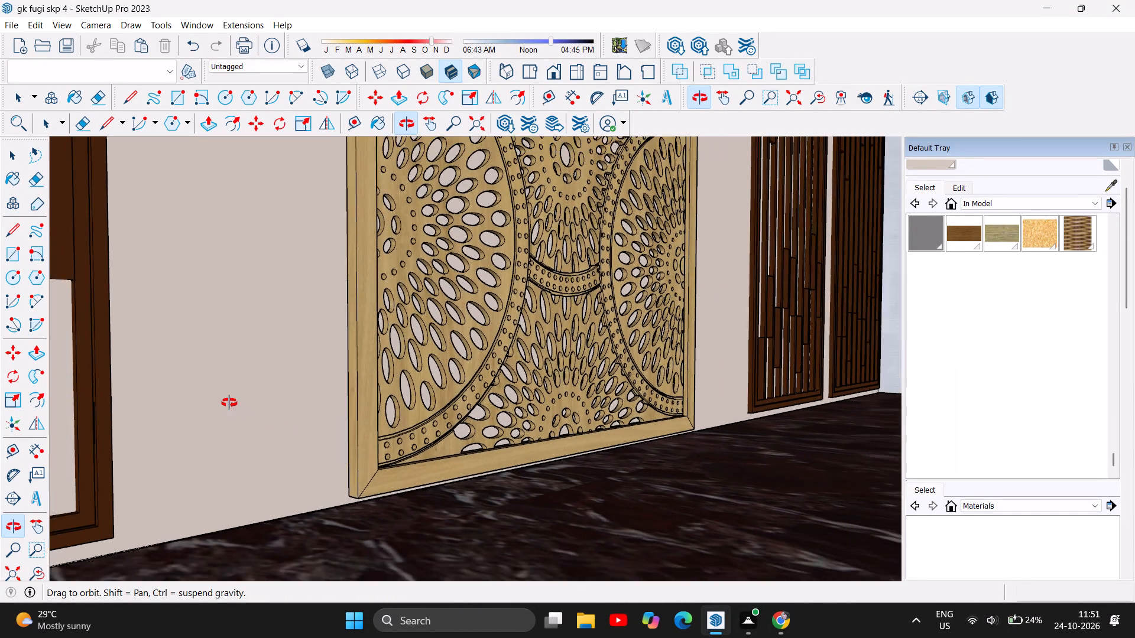
scroll(229, 403, down, 5)
drag(513, 399, 519, 392)
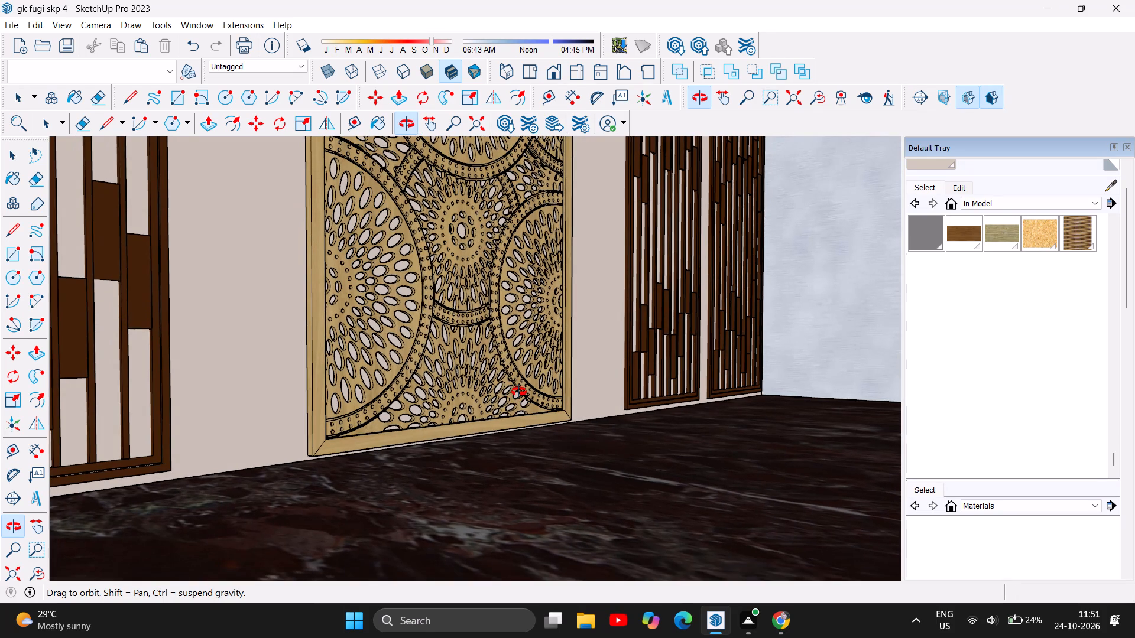
Examine the dark wood slatted panels beside the circle-patterned panel and the corner where the back and side walls meet.
drag(688, 393, 698, 408)
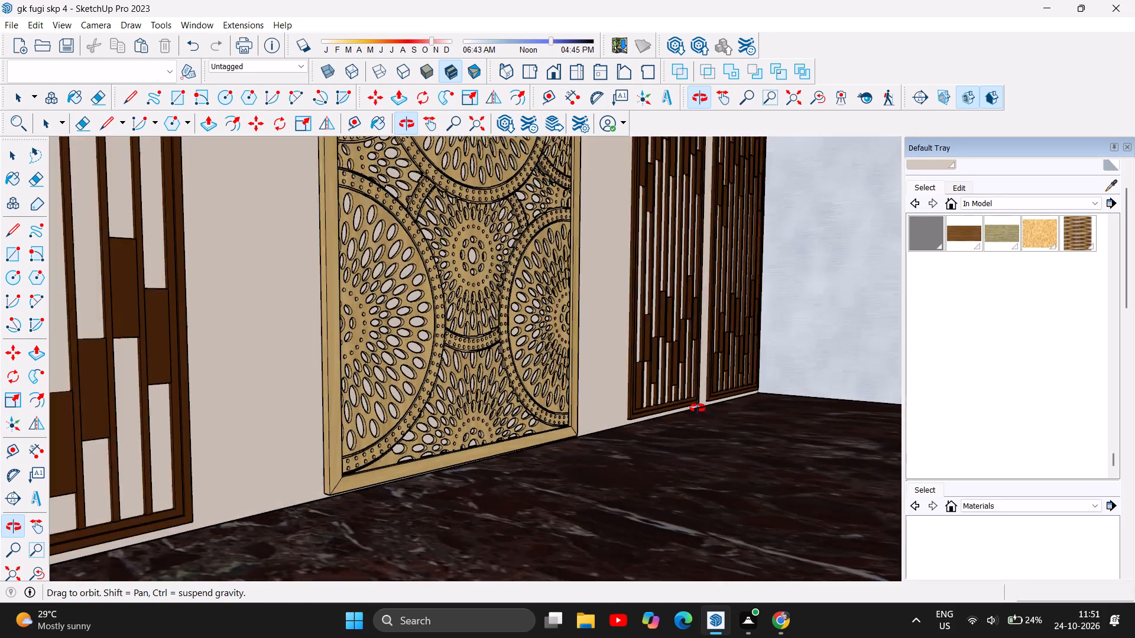
drag(698, 408, 759, 430)
scroll(897, 405, up, 5)
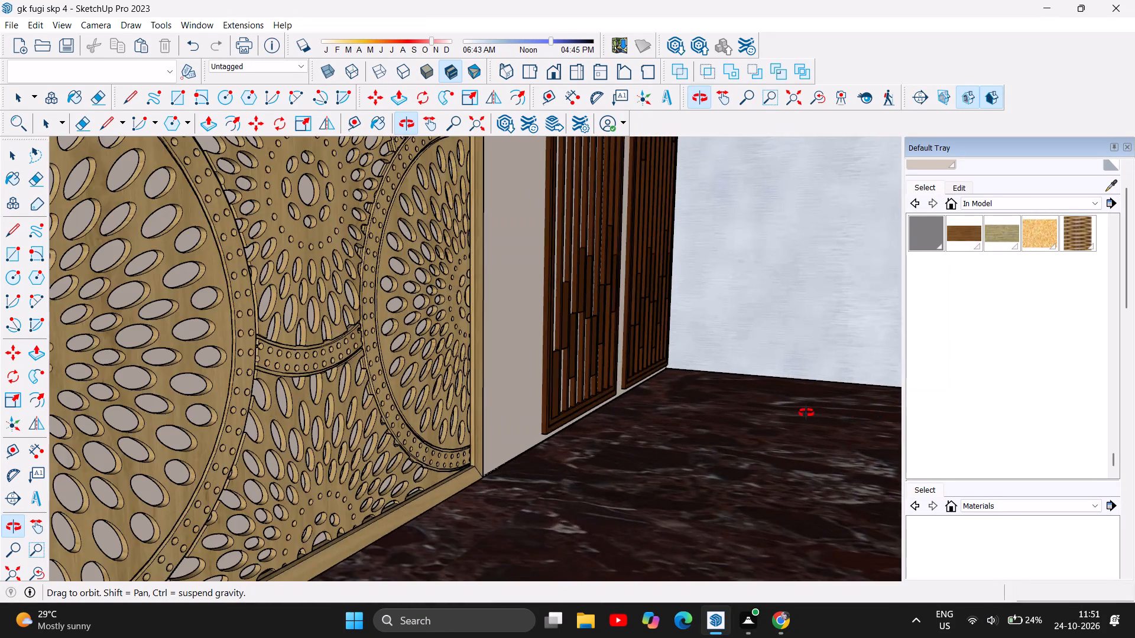
drag(816, 405, 641, 390)
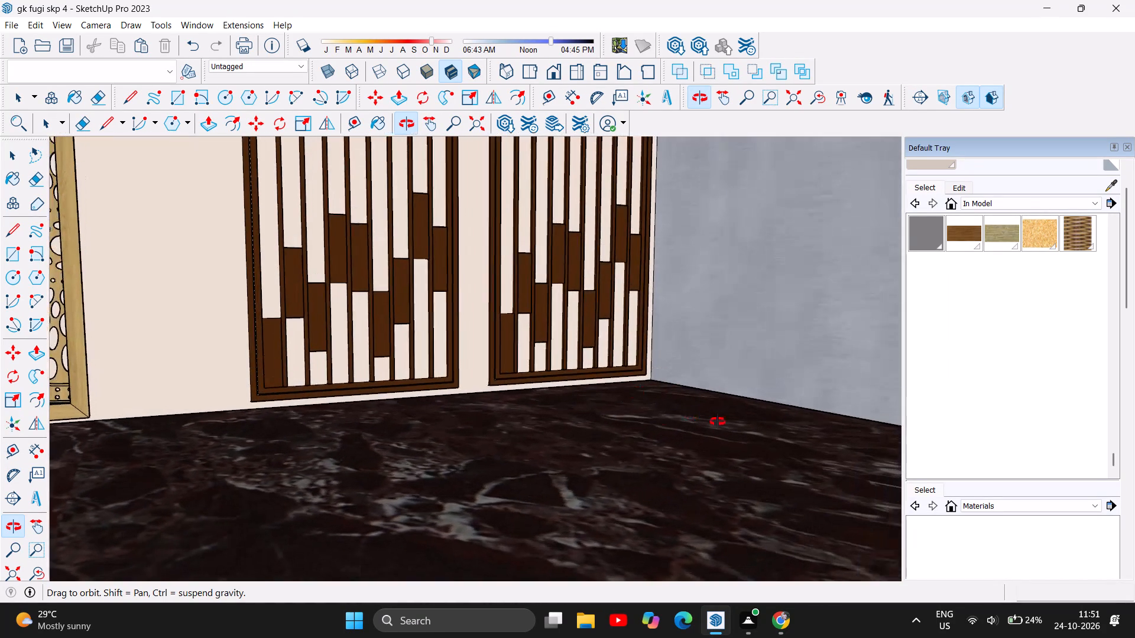
drag(562, 429, 693, 457)
drag(563, 450, 591, 455)
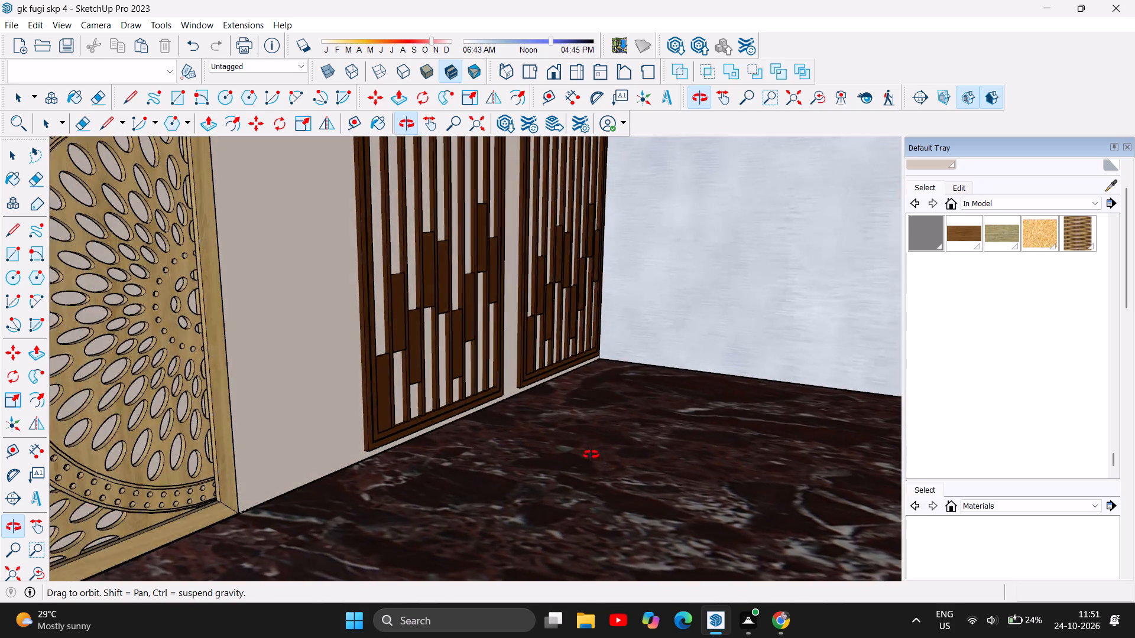
drag(591, 455, 661, 473)
scroll(699, 424, down, 3)
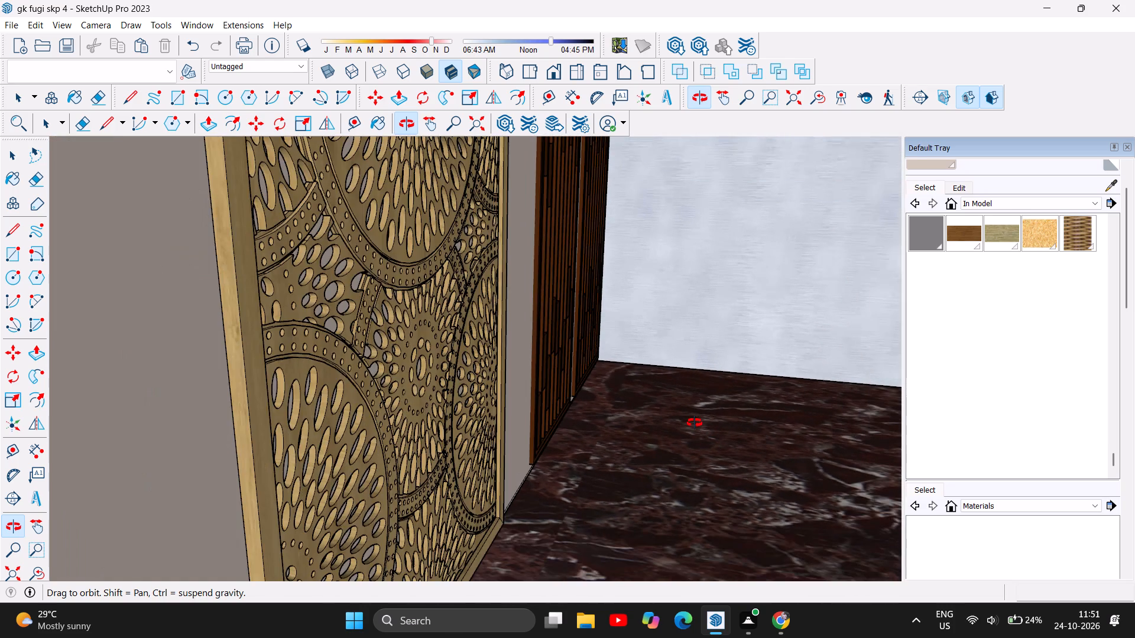
scroll(695, 423, down, 2)
drag(797, 403, 758, 391)
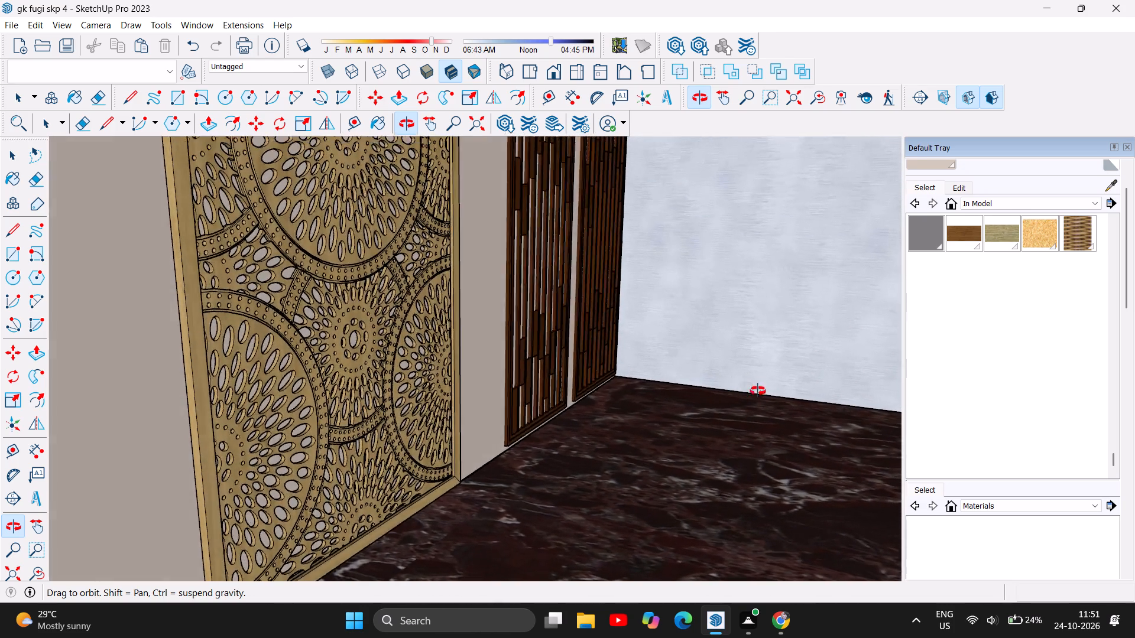
drag(758, 391, 784, 395)
drag(604, 401, 628, 407)
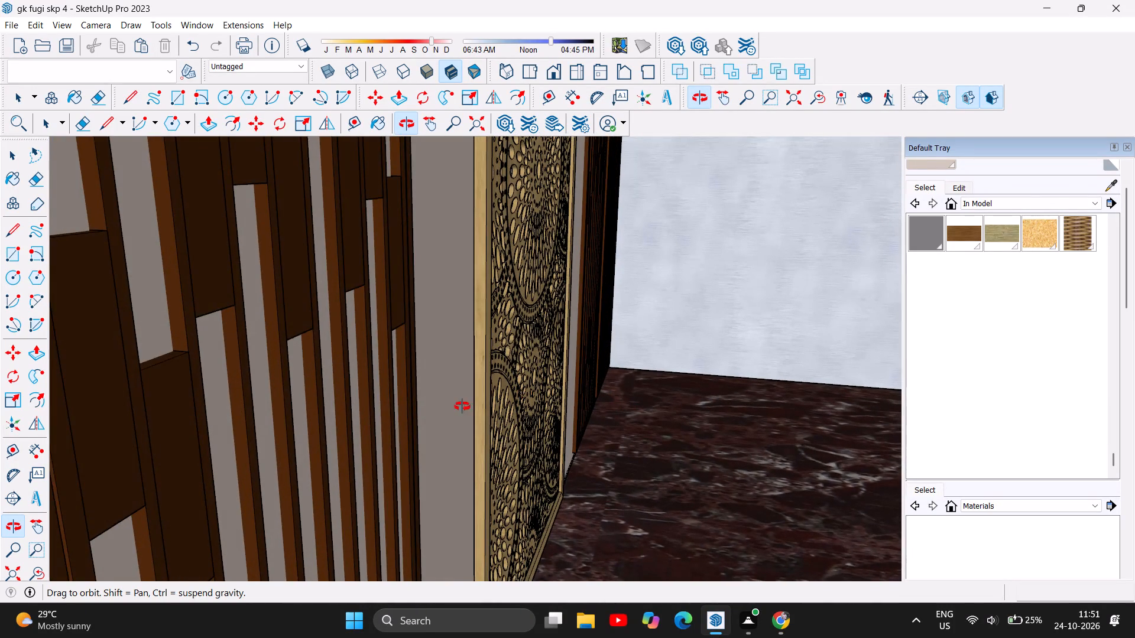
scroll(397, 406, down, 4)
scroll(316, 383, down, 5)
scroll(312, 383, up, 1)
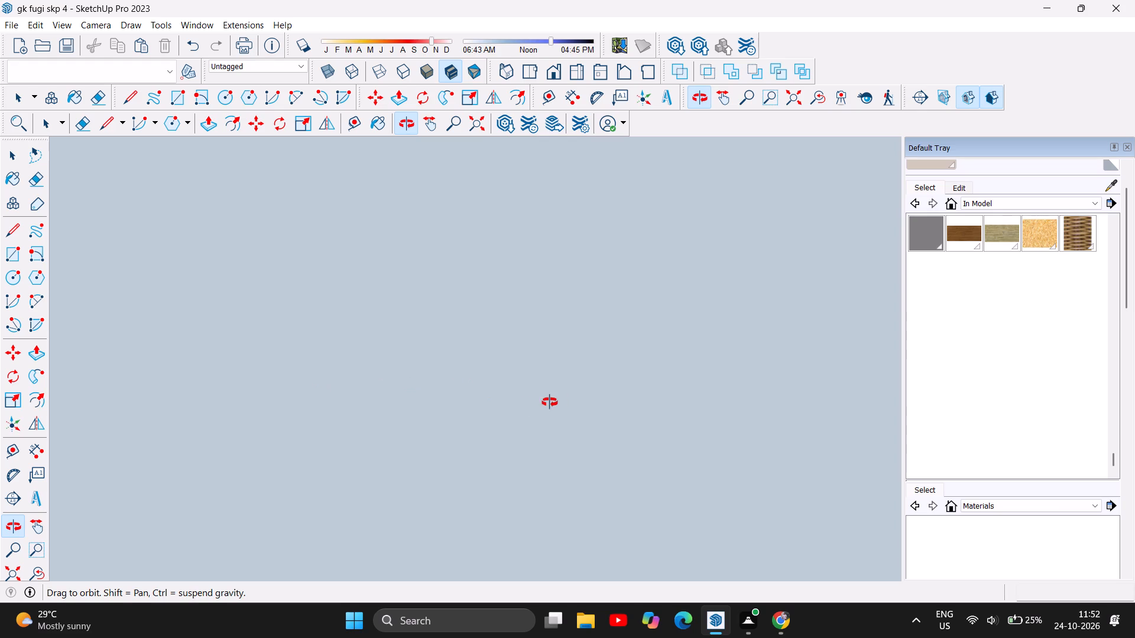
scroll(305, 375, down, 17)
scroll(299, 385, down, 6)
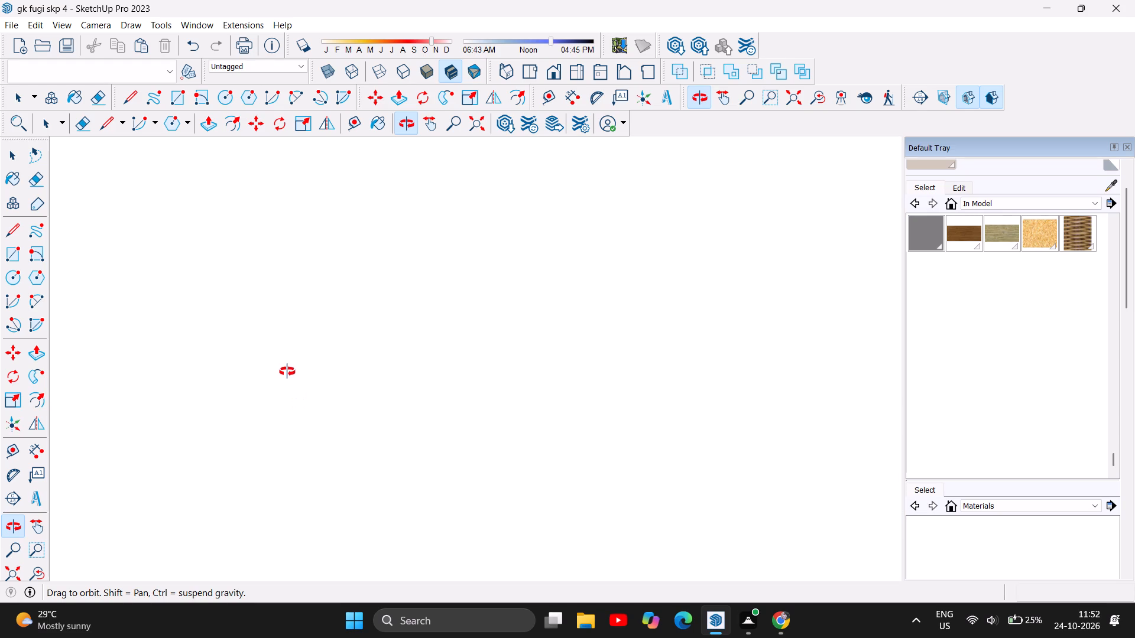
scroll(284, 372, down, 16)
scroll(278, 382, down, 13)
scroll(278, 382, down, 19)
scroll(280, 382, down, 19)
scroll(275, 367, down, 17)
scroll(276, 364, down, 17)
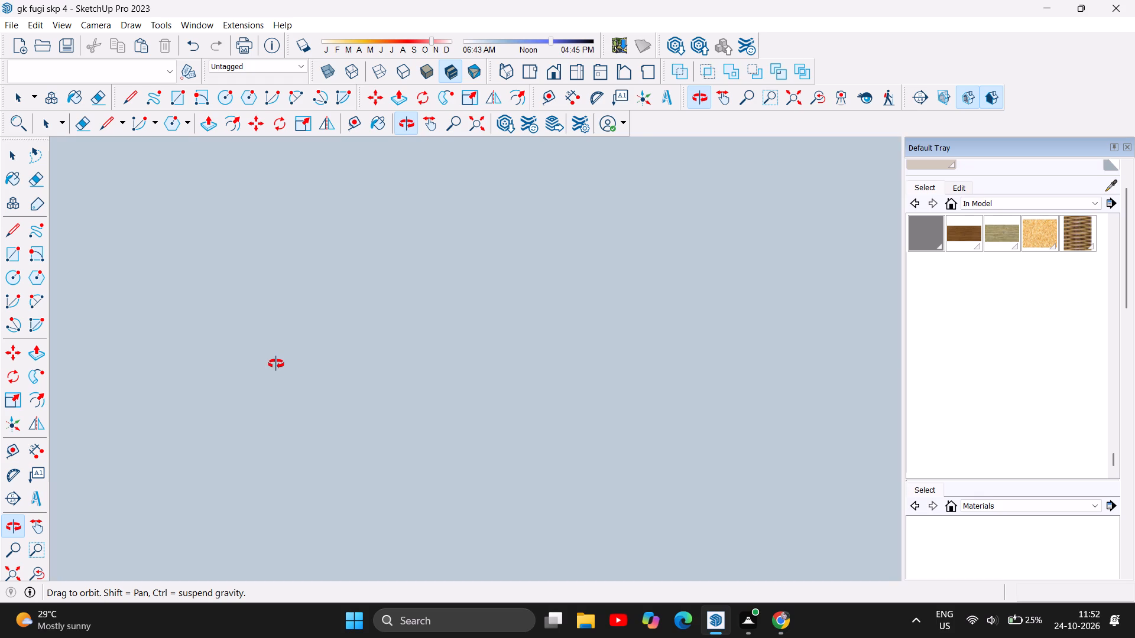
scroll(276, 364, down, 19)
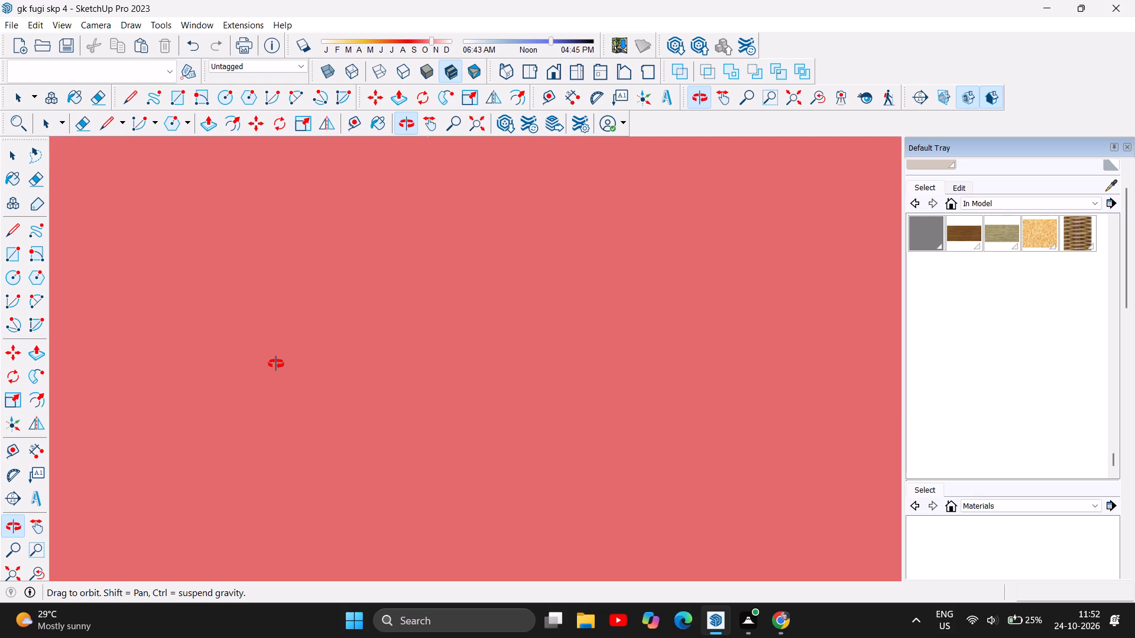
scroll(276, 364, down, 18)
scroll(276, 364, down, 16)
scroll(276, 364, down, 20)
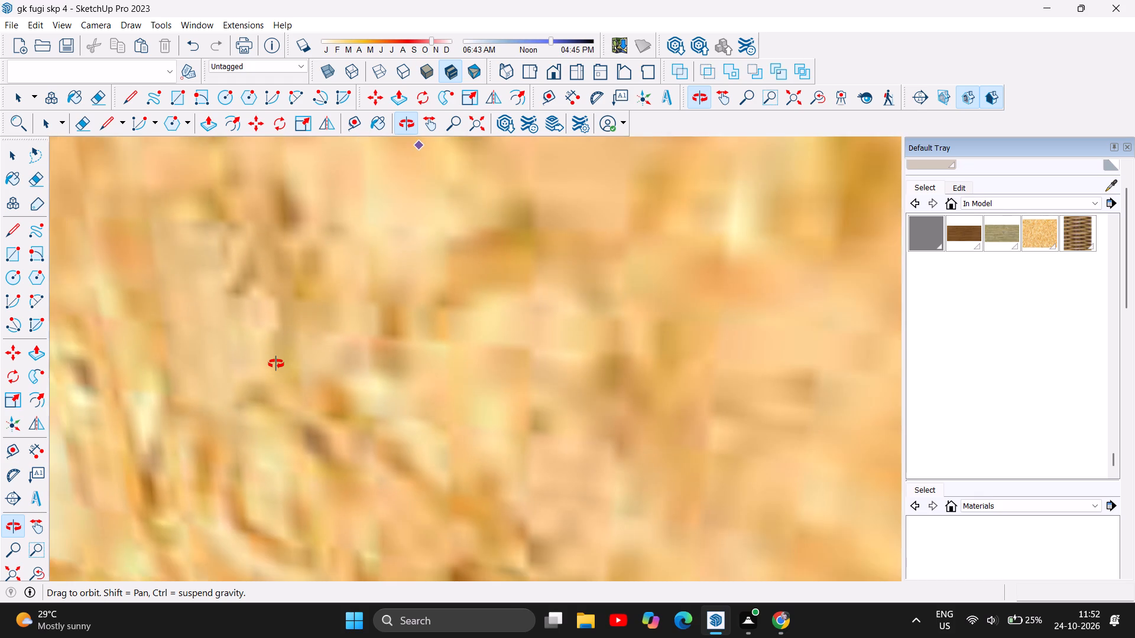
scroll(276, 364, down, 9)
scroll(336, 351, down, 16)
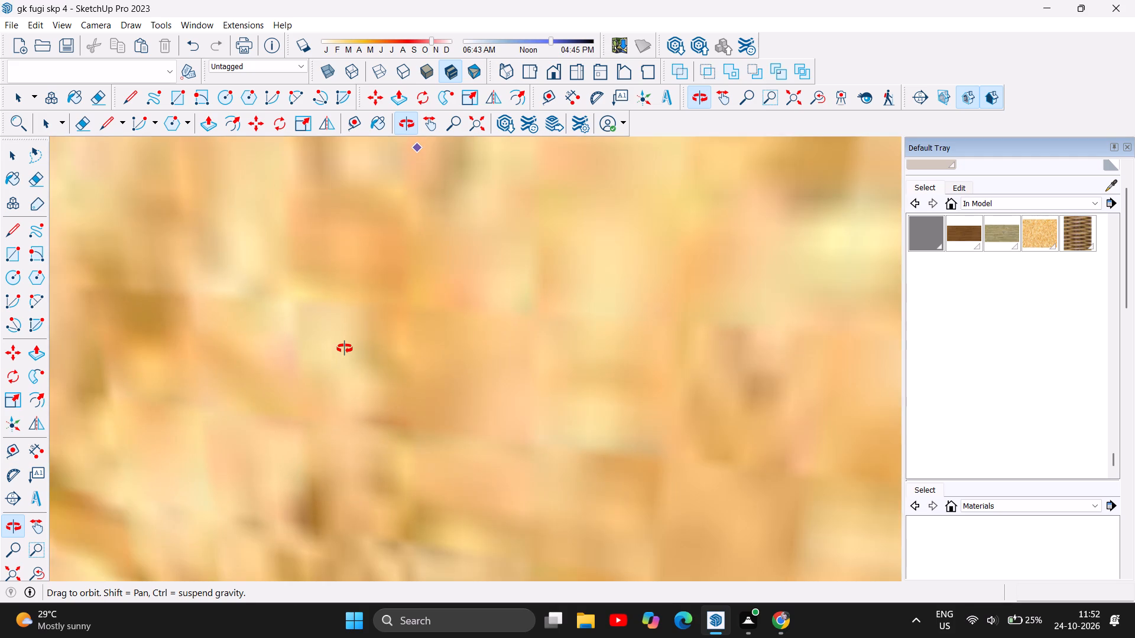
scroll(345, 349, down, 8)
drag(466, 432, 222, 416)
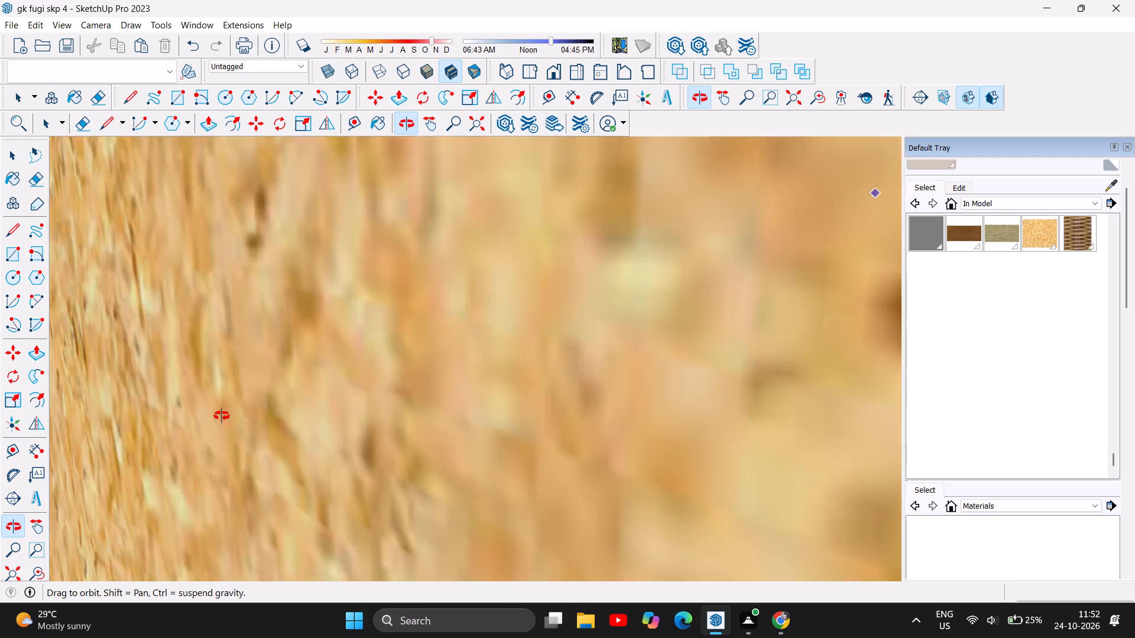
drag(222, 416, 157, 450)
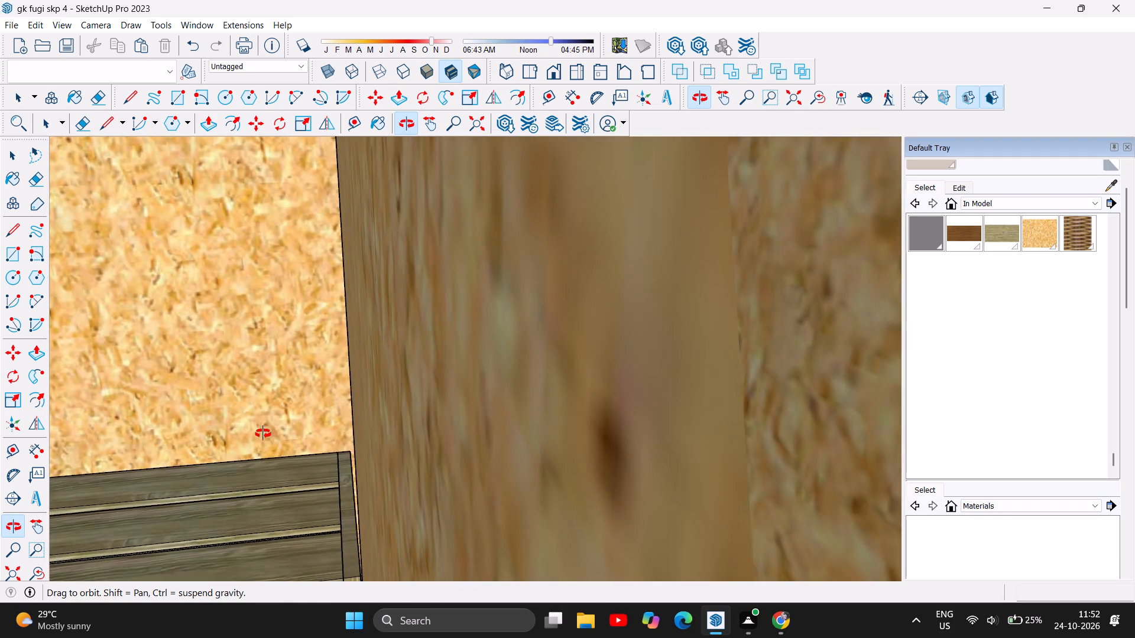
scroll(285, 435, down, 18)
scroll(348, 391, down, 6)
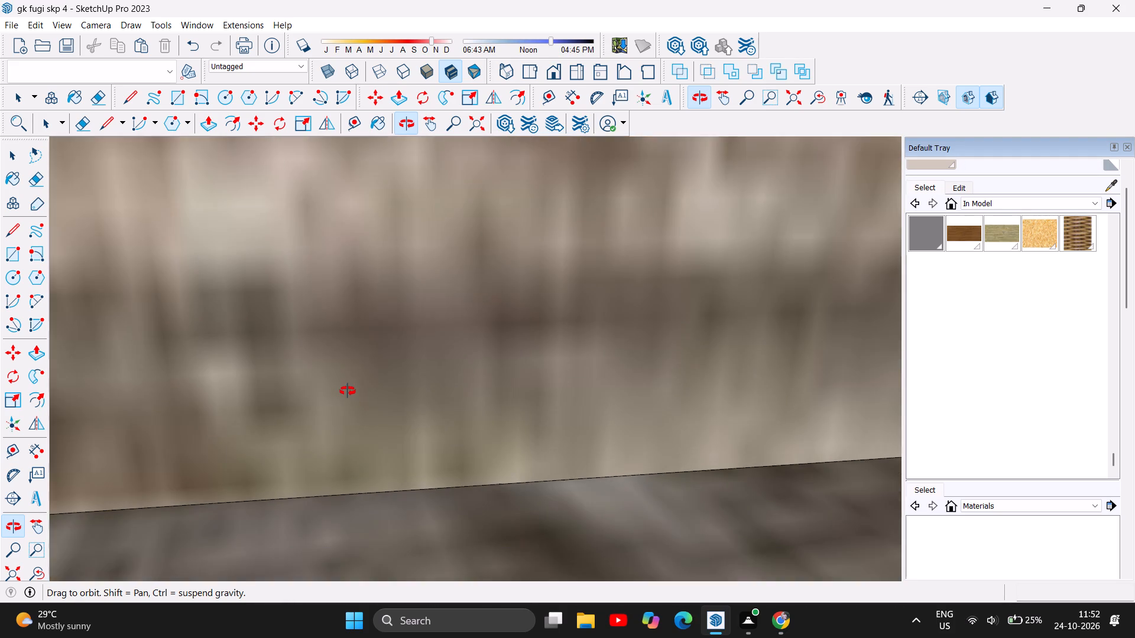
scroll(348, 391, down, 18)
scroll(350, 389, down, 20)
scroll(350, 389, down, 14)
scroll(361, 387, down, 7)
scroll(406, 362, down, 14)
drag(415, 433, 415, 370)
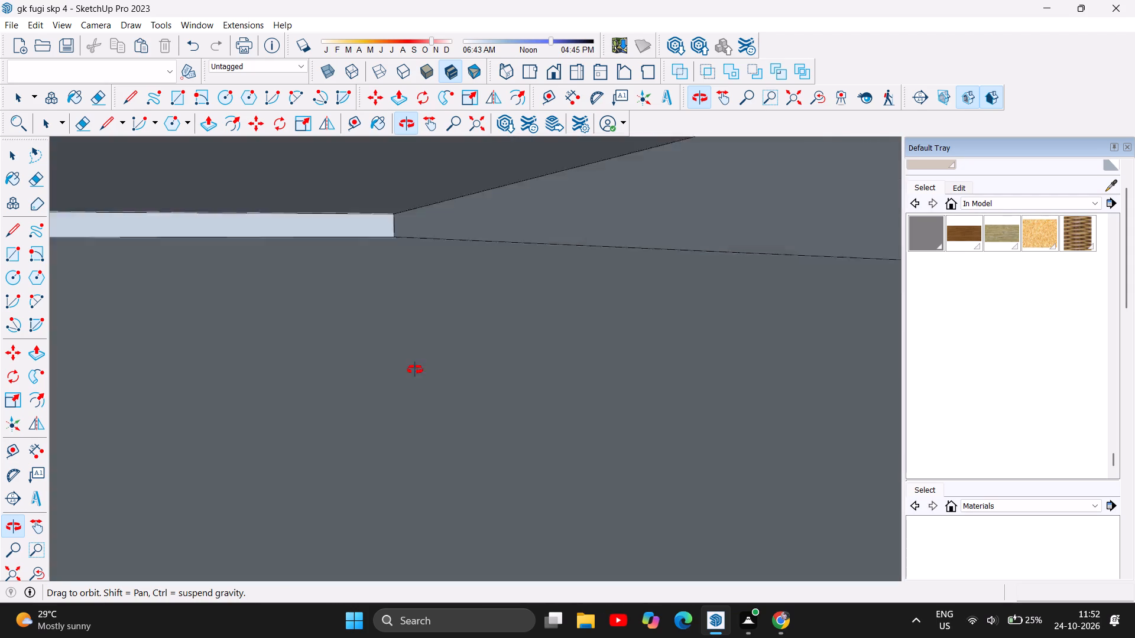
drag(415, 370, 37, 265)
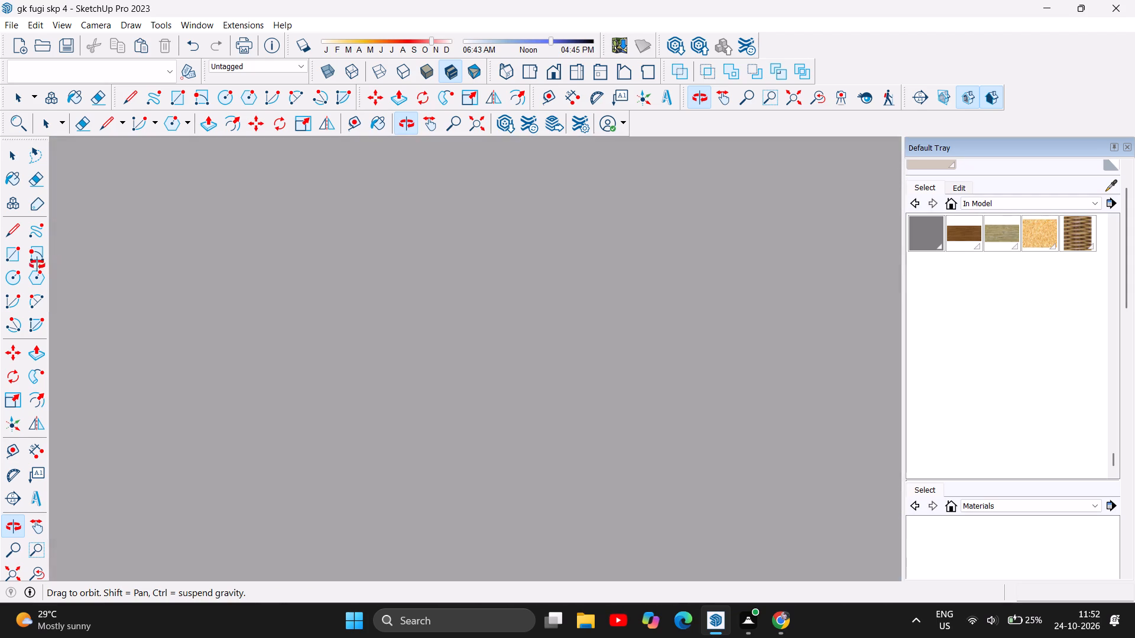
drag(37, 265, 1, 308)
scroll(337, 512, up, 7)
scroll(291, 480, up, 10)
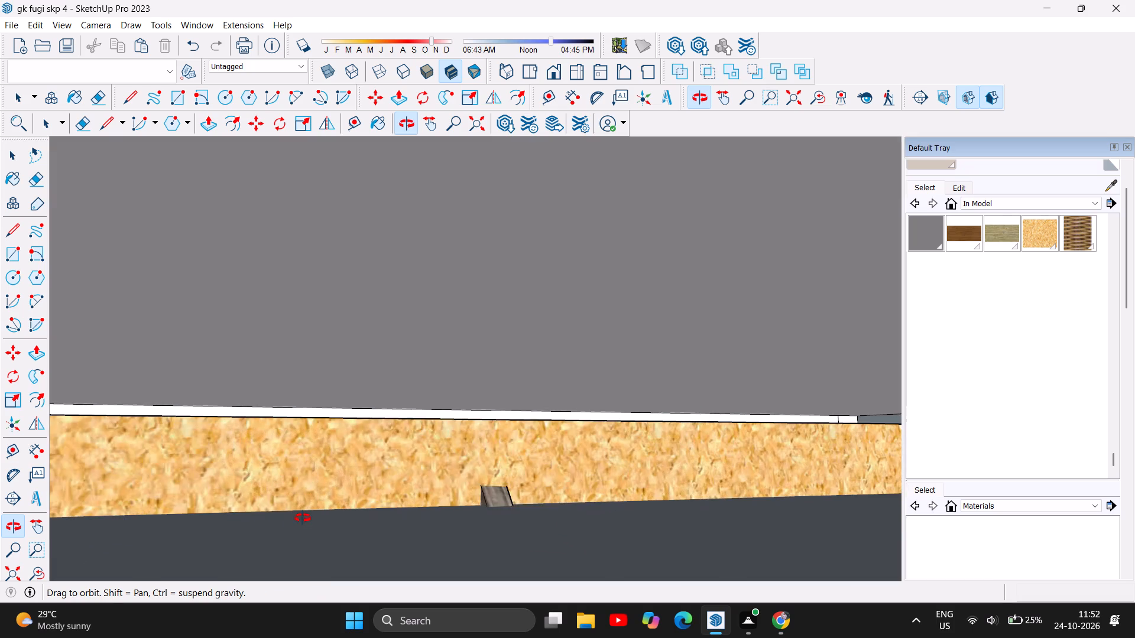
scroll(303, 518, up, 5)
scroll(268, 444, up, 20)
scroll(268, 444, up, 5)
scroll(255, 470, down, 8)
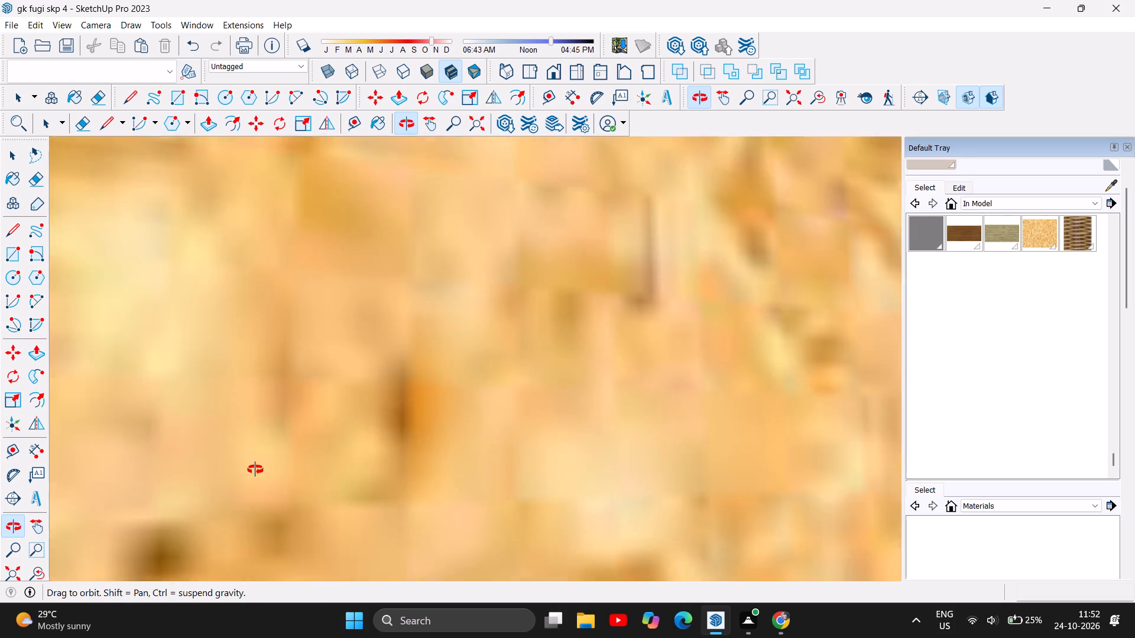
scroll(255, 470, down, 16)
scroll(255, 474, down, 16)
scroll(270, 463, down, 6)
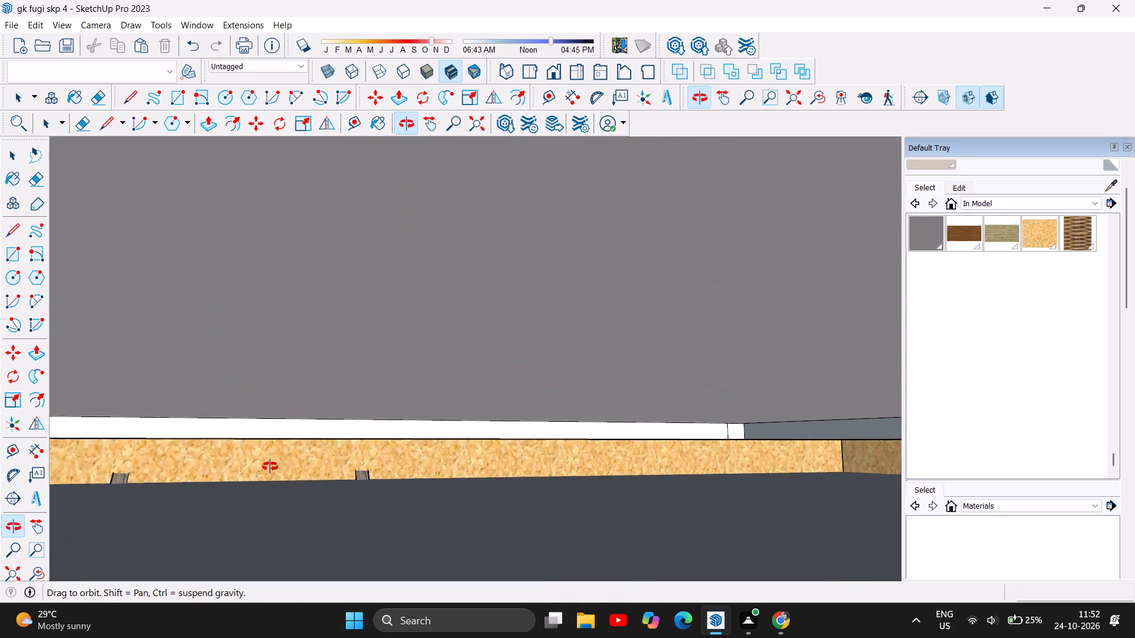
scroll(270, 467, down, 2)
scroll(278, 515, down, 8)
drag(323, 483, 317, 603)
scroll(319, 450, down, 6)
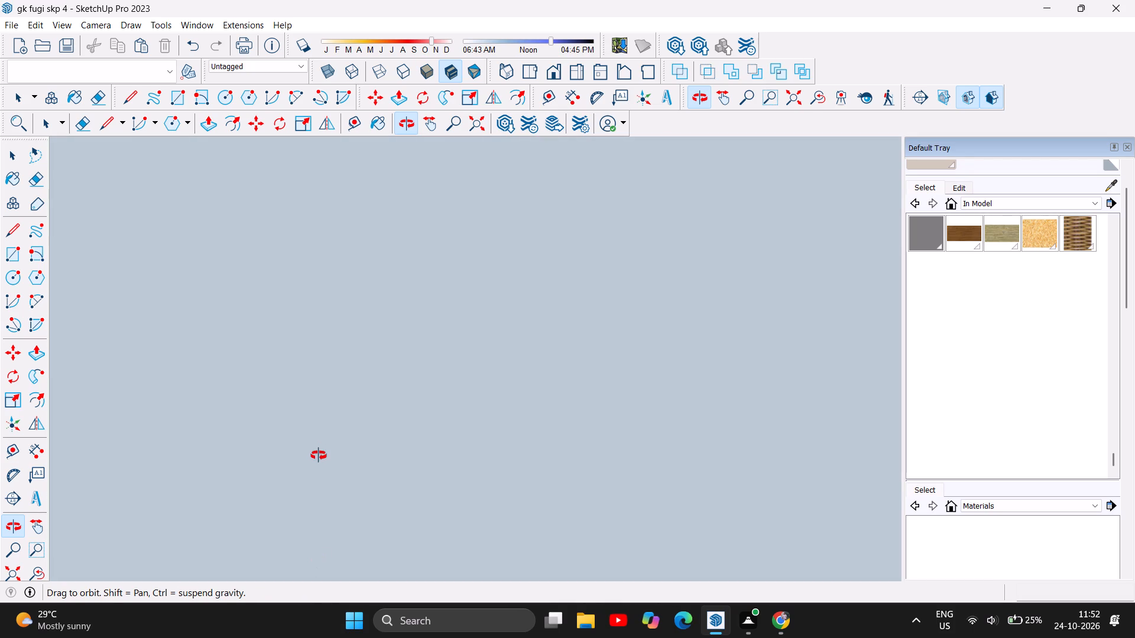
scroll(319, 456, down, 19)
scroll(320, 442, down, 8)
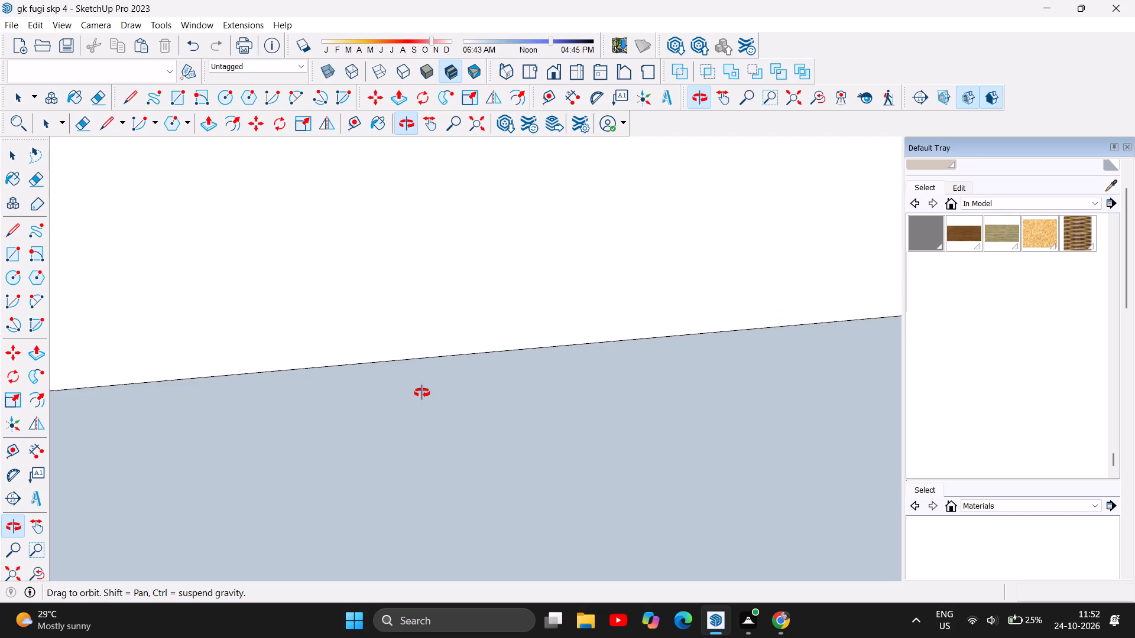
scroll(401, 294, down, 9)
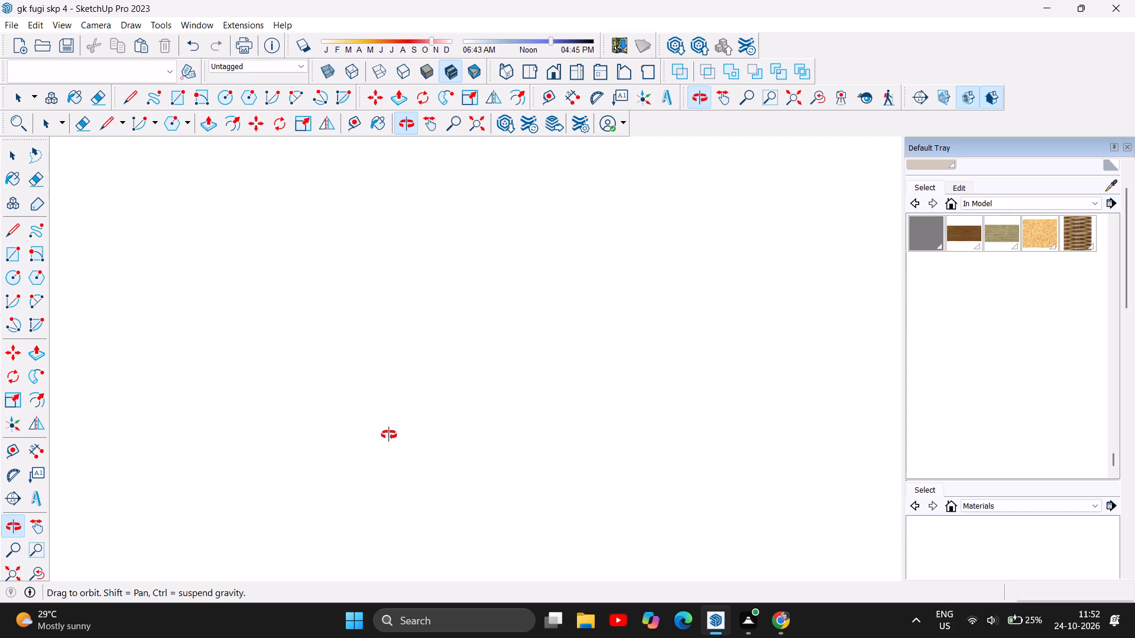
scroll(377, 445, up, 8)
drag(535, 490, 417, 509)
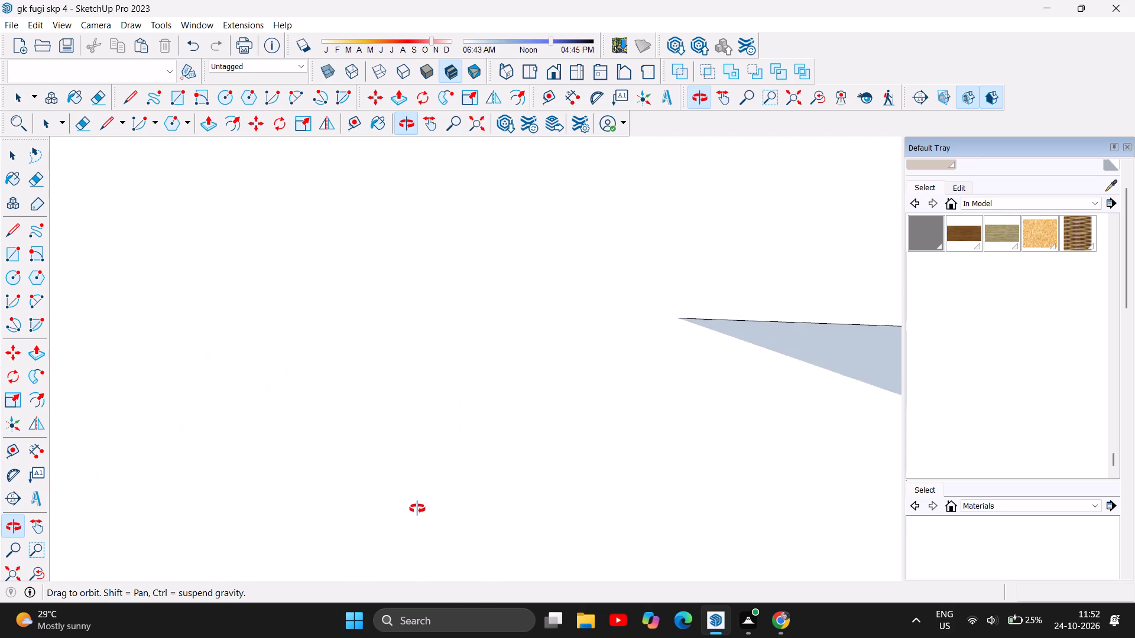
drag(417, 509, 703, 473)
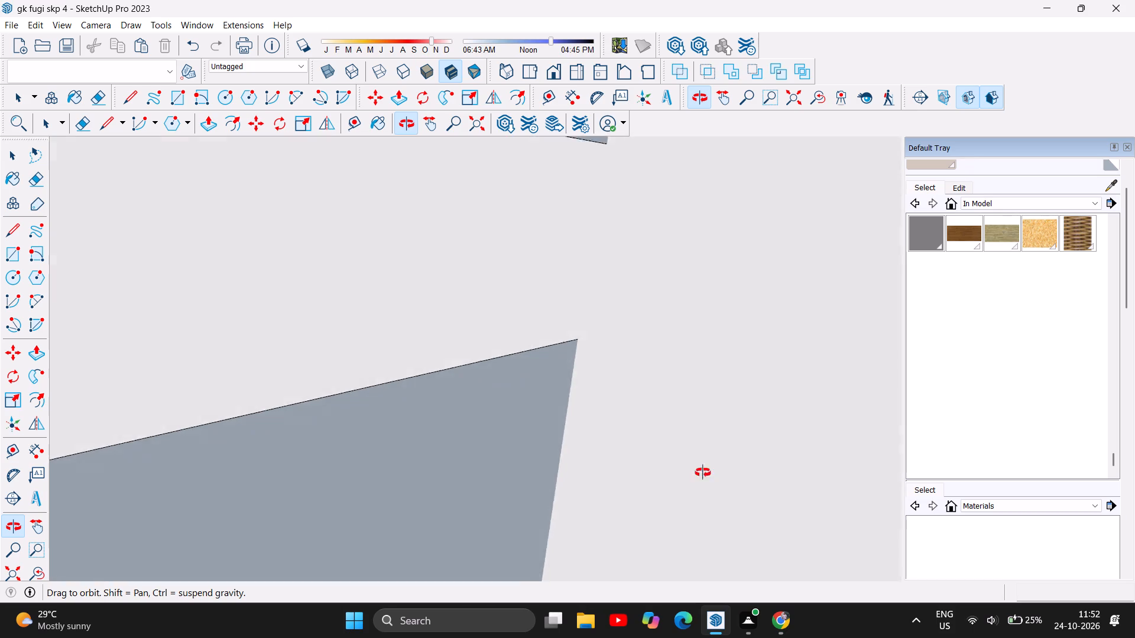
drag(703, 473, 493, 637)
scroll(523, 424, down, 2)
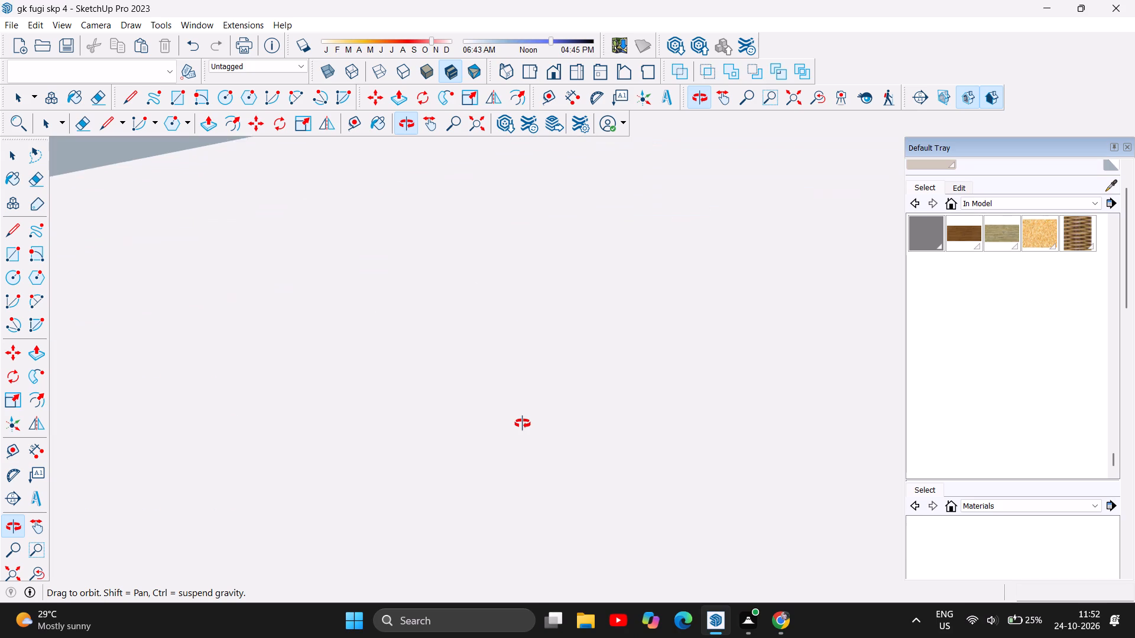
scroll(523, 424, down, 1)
Examine the staircase flights and the passage wall leading to them inside the building.
drag(460, 458, 721, 389)
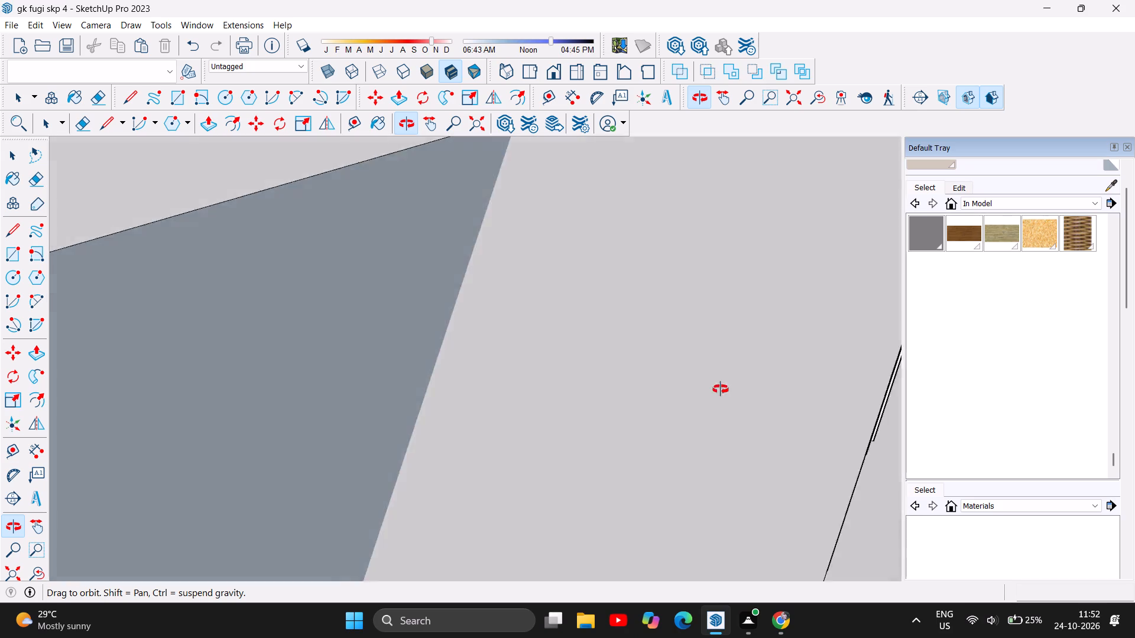
drag(721, 389, 809, 353)
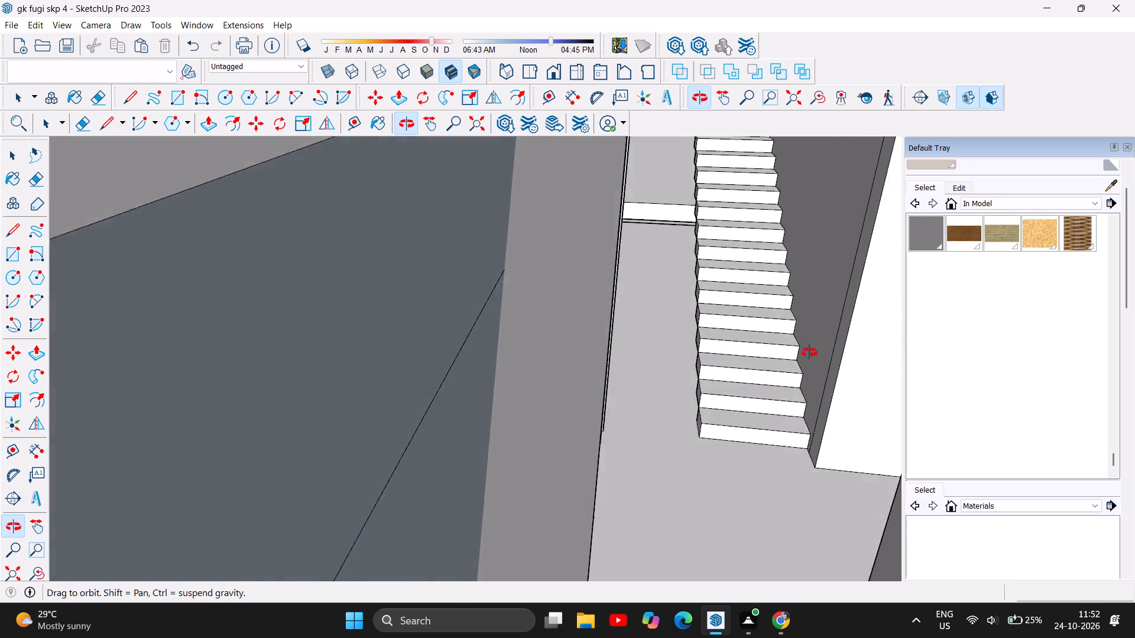
drag(809, 353, 767, 293)
scroll(479, 296, down, 2)
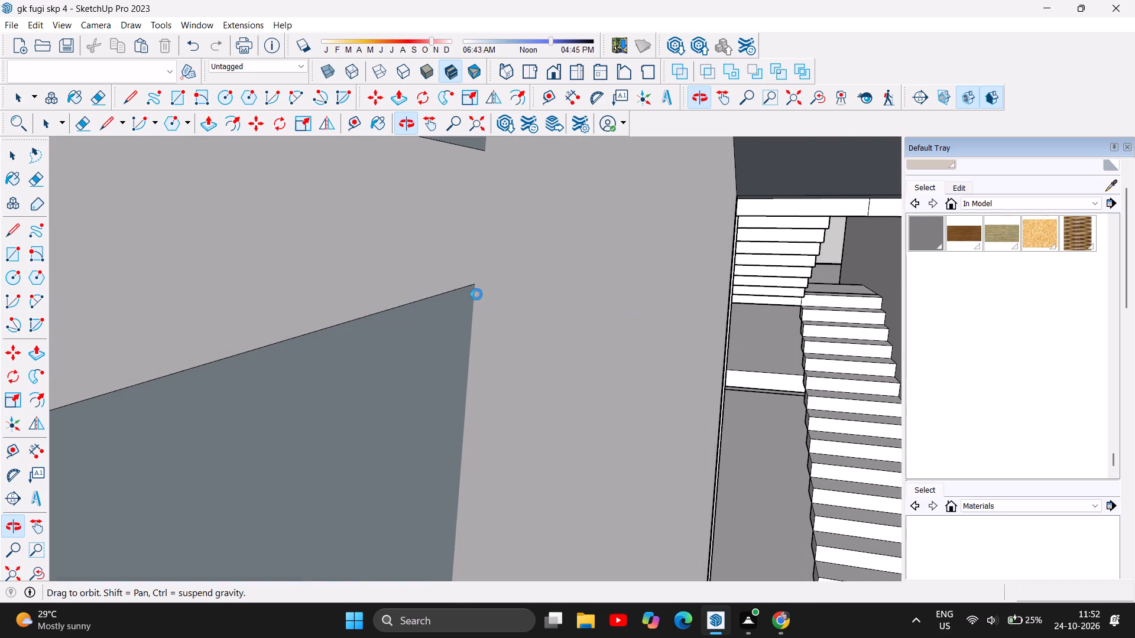
scroll(476, 294, down, 1)
scroll(728, 329, down, 4)
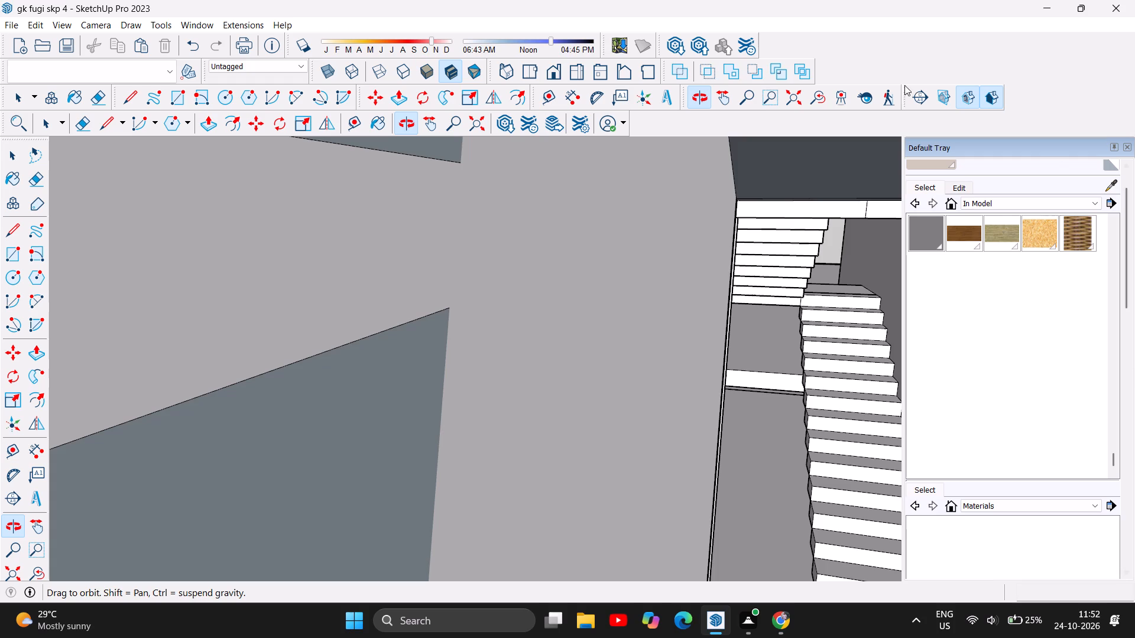
scroll(85, 194, down, 2)
scroll(295, 375, down, 4)
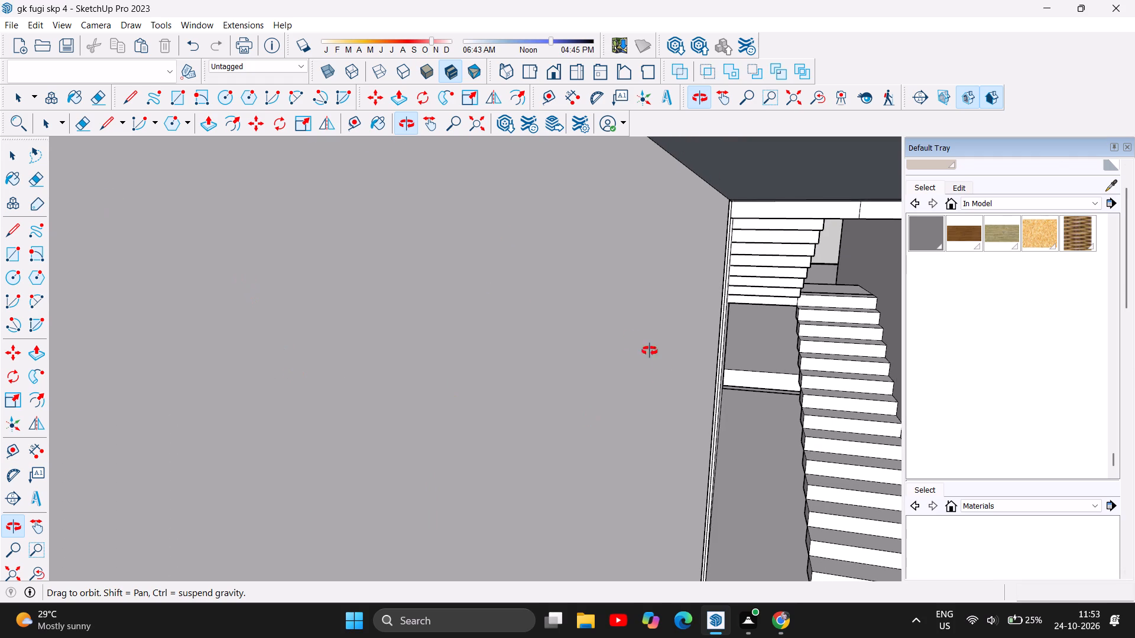
scroll(612, 330, down, 6)
drag(789, 347, 749, 313)
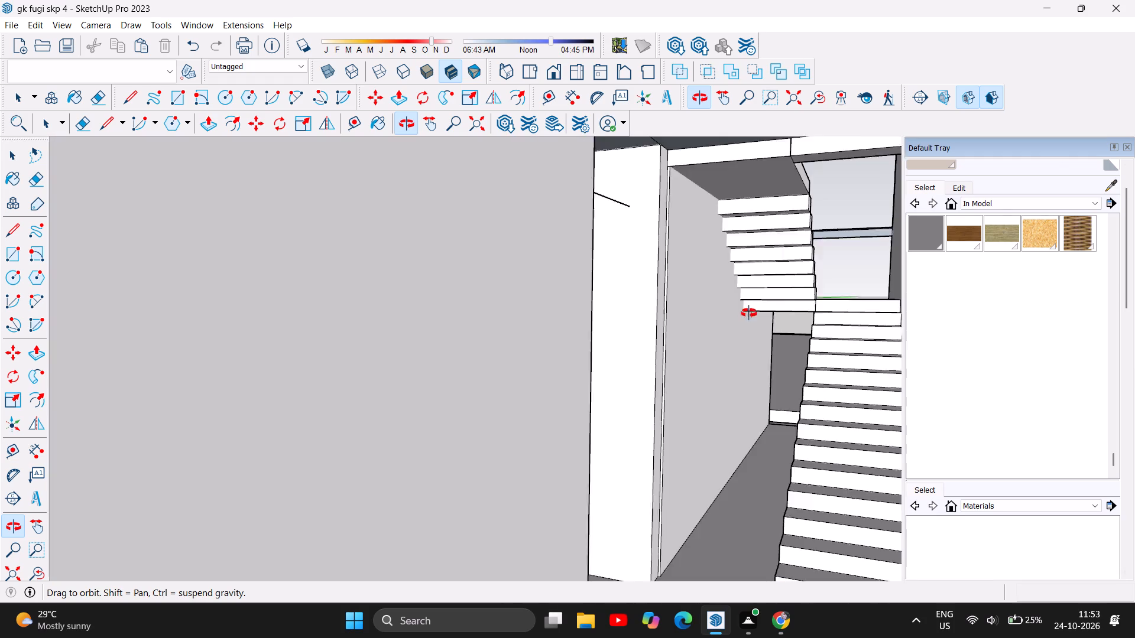
drag(749, 313, 756, 316)
scroll(750, 310, down, 9)
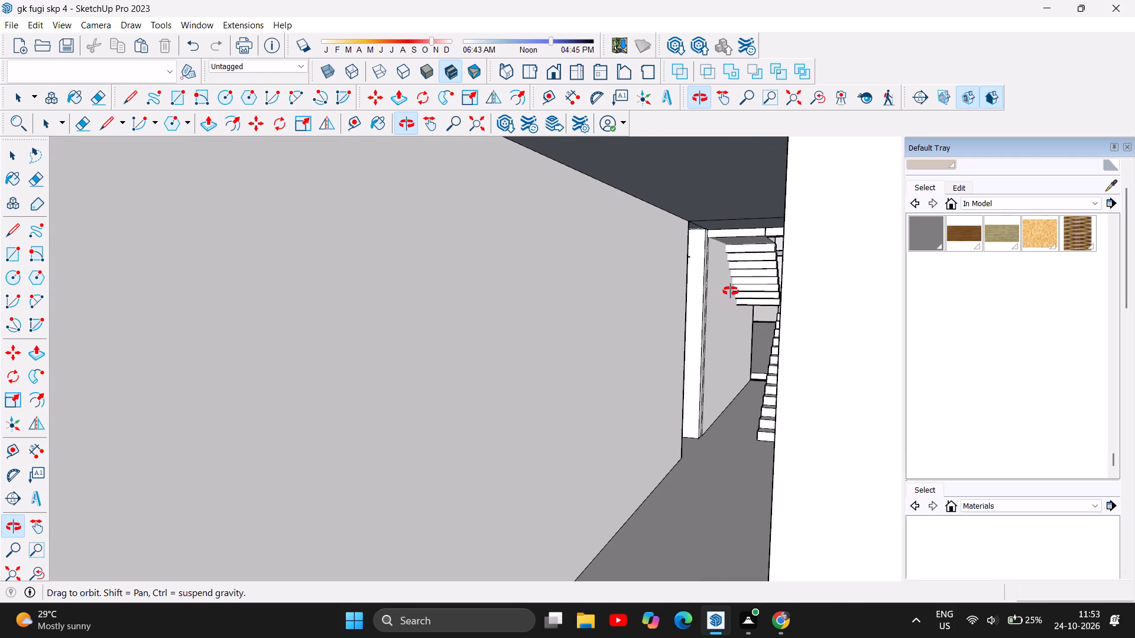
Examine the two-storey building's front, including the freestanding decorative screens and the open marble-floored room.
scroll(731, 291, down, 5)
scroll(493, 321, down, 5)
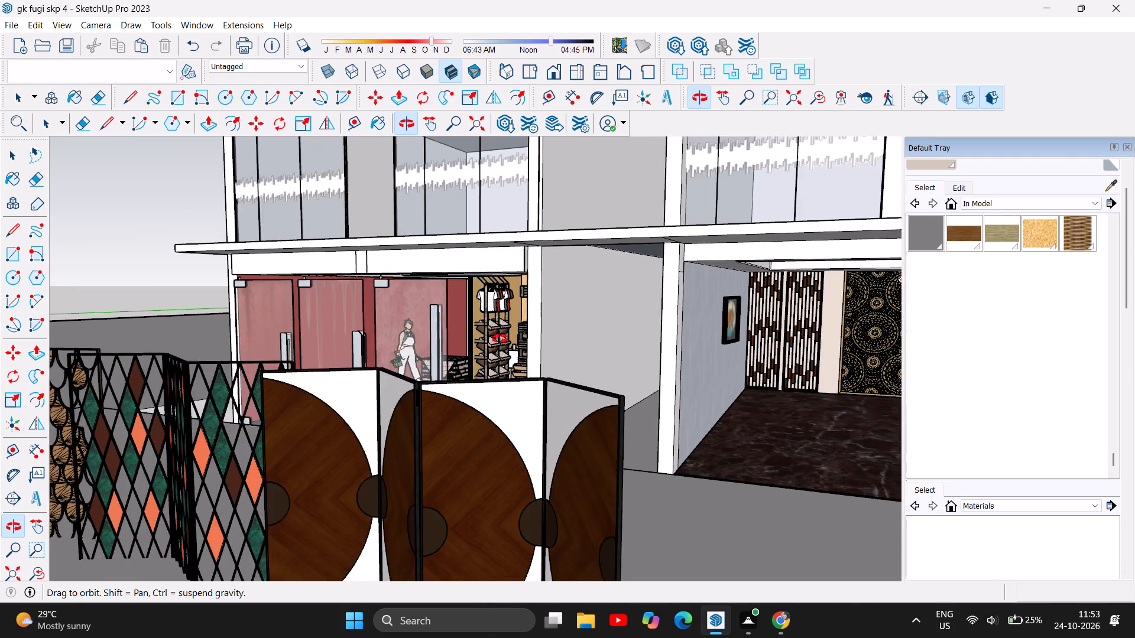
scroll(812, 455, up, 2)
scroll(240, 363, down, 10)
scroll(222, 356, up, 1)
scroll(222, 356, down, 3)
scroll(224, 406, down, 5)
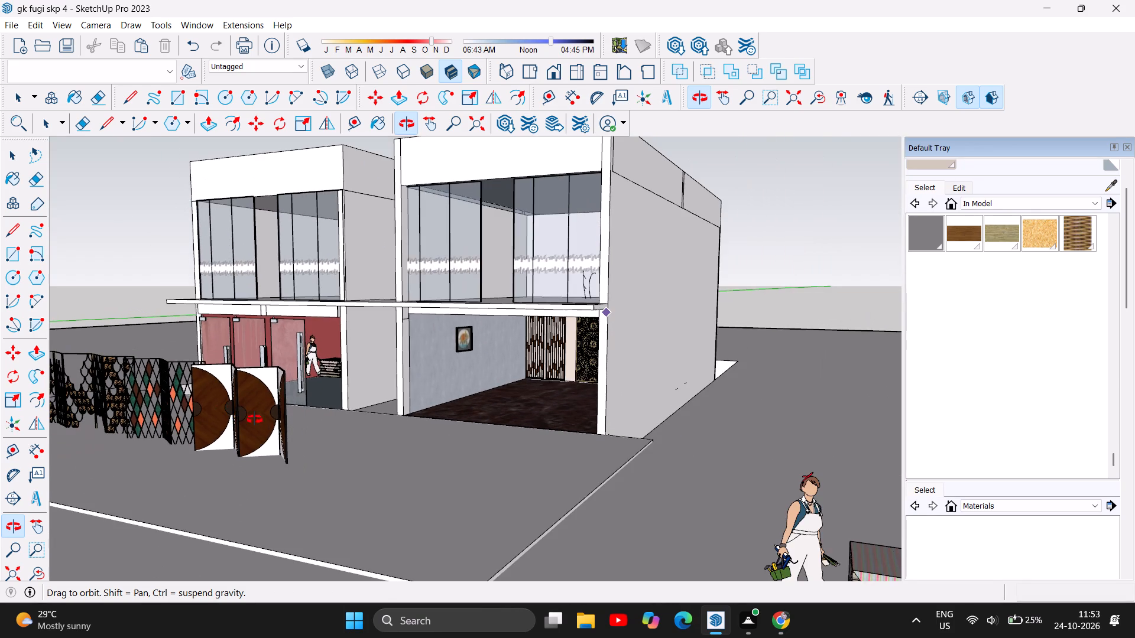
Examine the marble-floored room from its open front, covering the recessed tray ceiling, side walls and decorative panelled back wall.
scroll(427, 416, up, 6)
scroll(561, 420, up, 1)
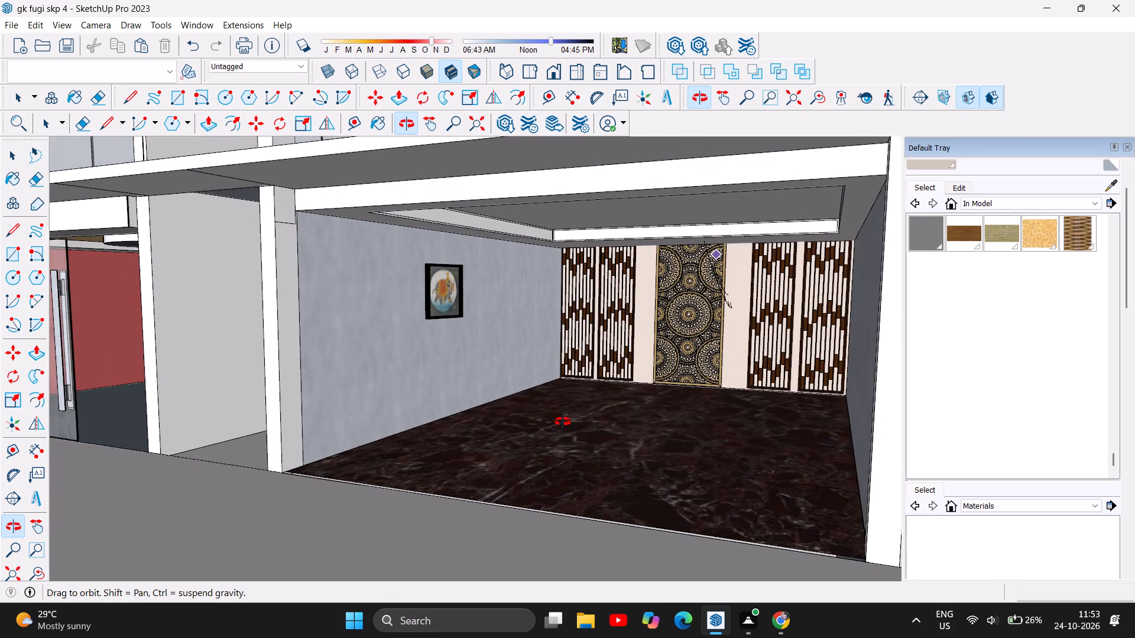
scroll(563, 422, up, 2)
scroll(314, 451, down, 3)
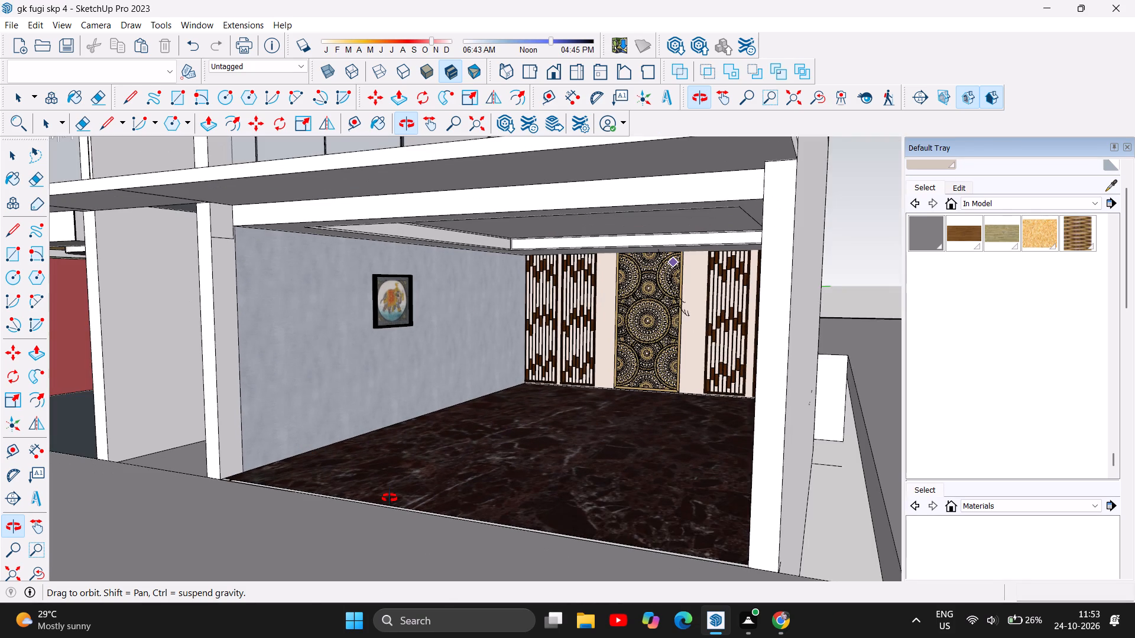
scroll(390, 498, up, 2)
scroll(475, 485, down, 3)
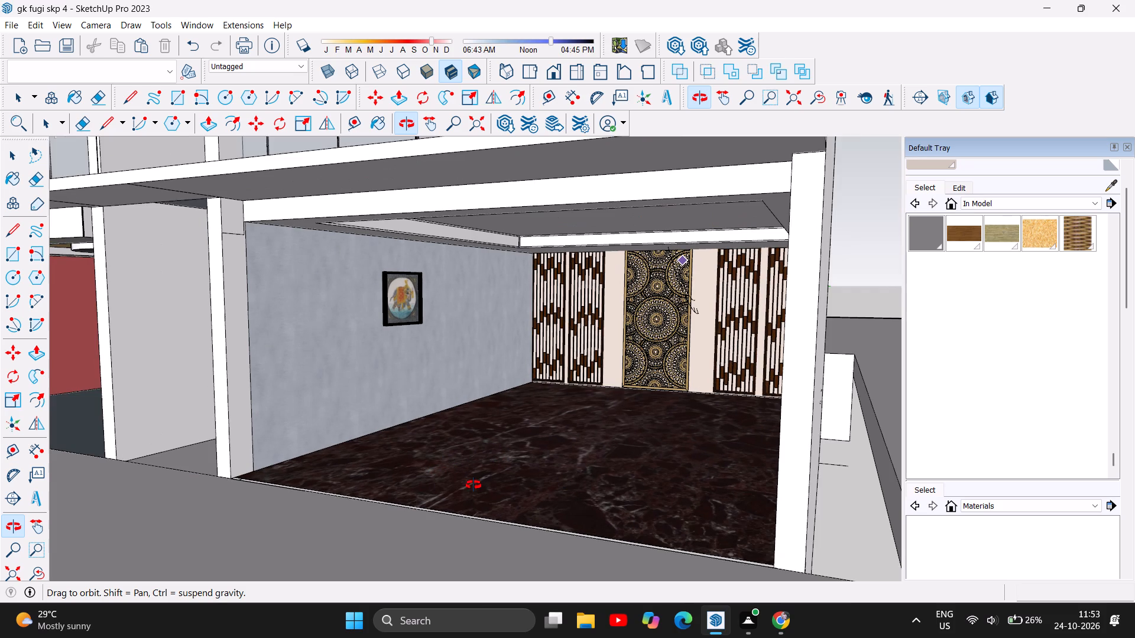
scroll(550, 520, up, 2)
drag(487, 518, 533, 515)
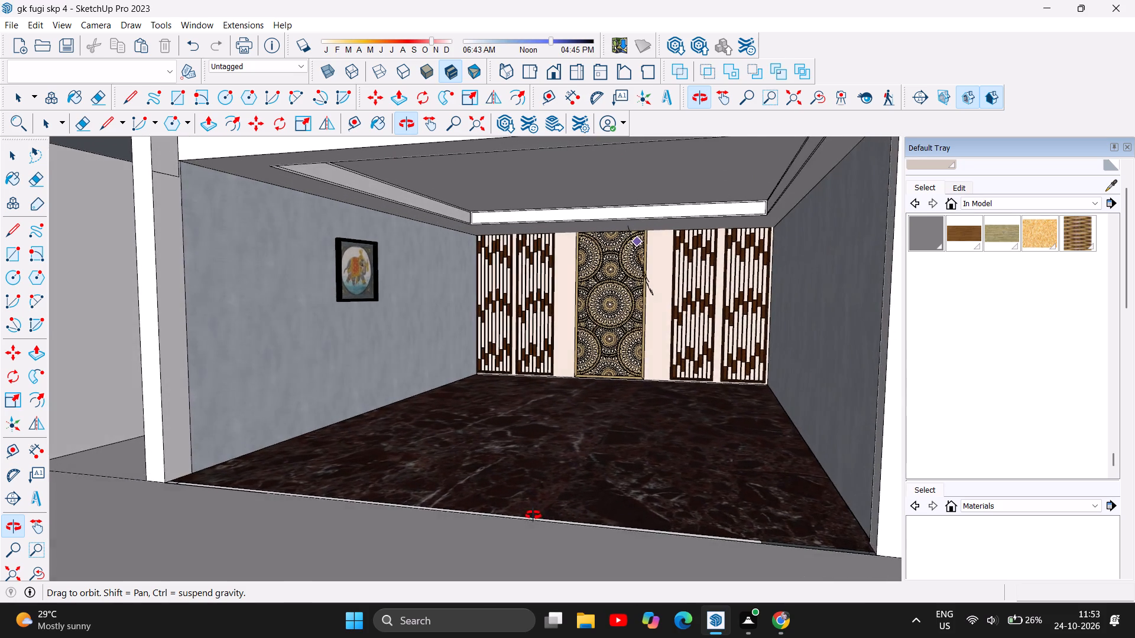
drag(533, 515, 630, 482)
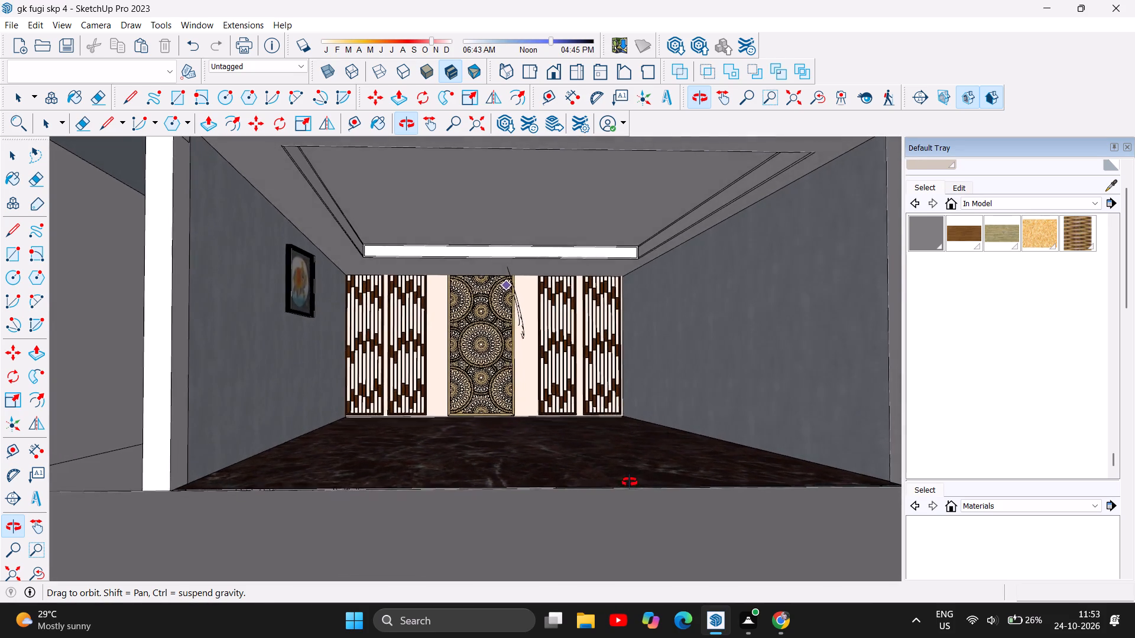
drag(630, 482, 632, 480)
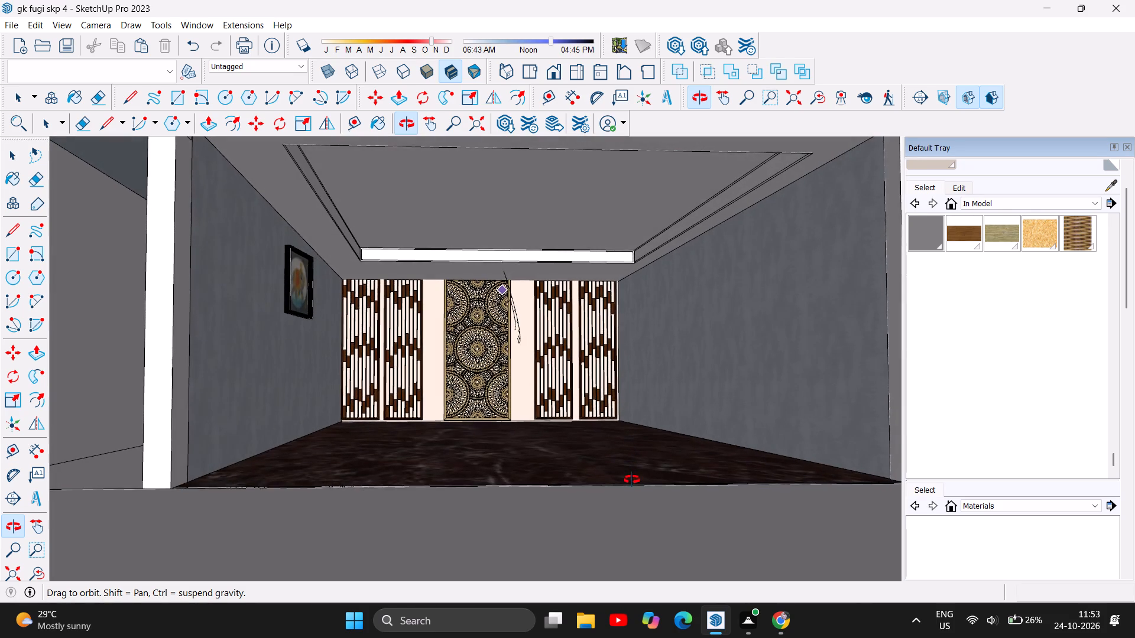
drag(632, 480, 622, 490)
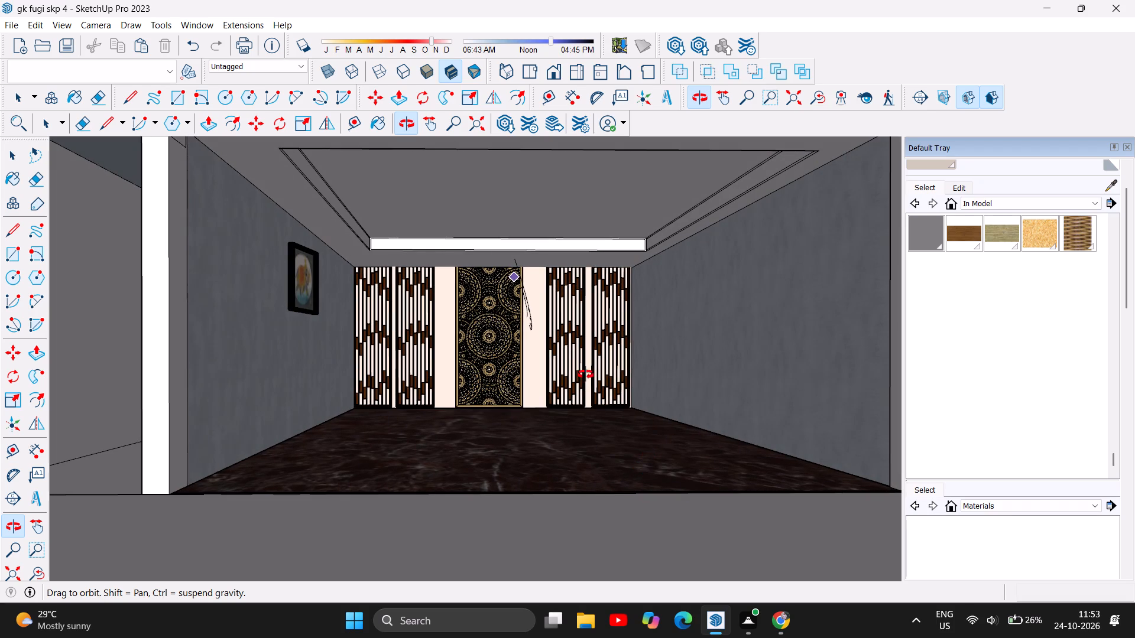
Examine the decorative back wall's circle-patterned panel and wooden slatted panels, down to where they meet the marble floor.
scroll(560, 313, up, 5)
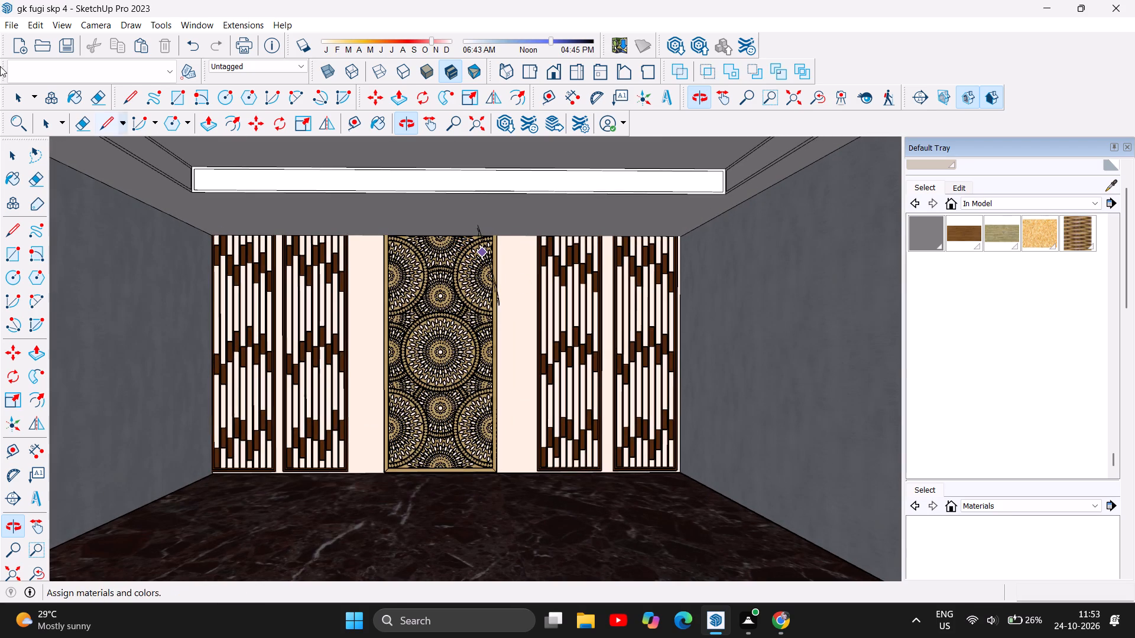
click(13, 162)
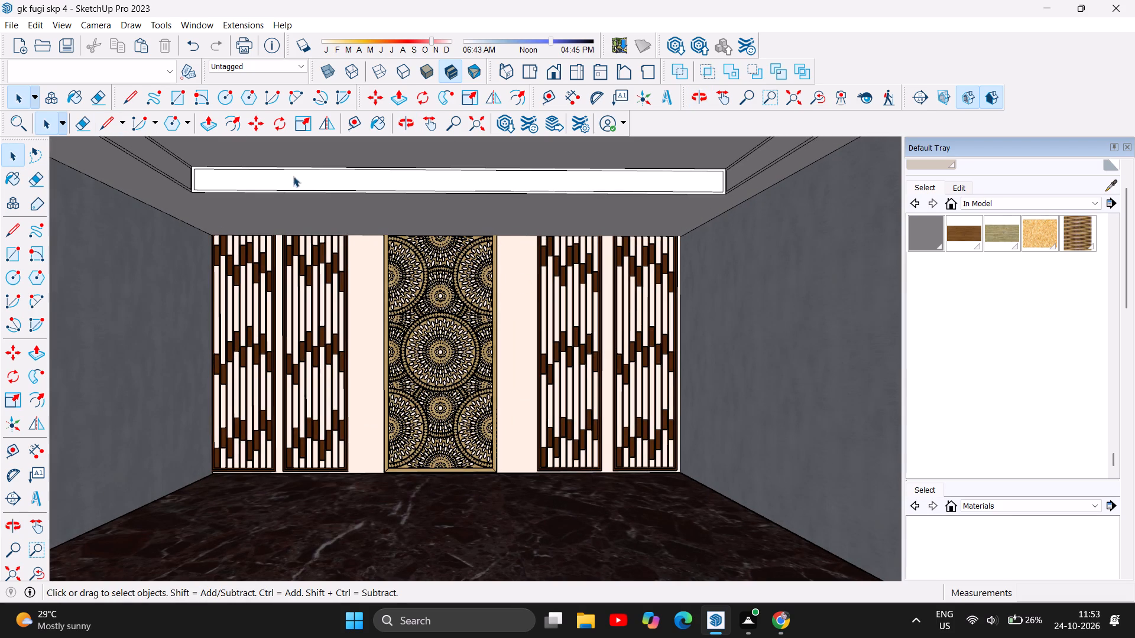
click(402, 129)
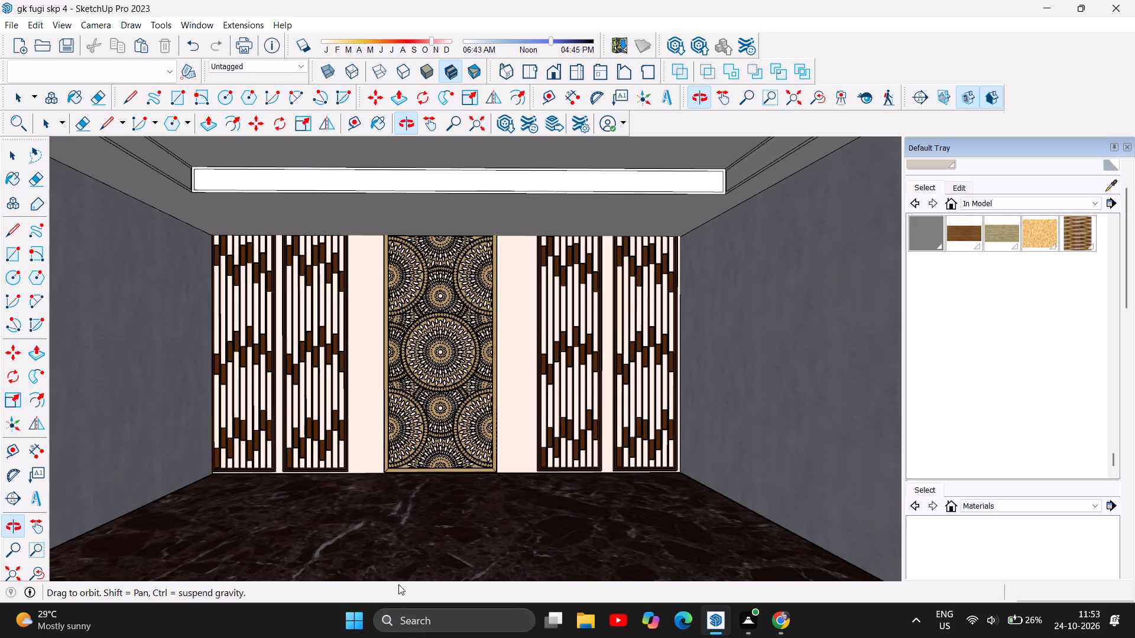
scroll(389, 550, up, 4)
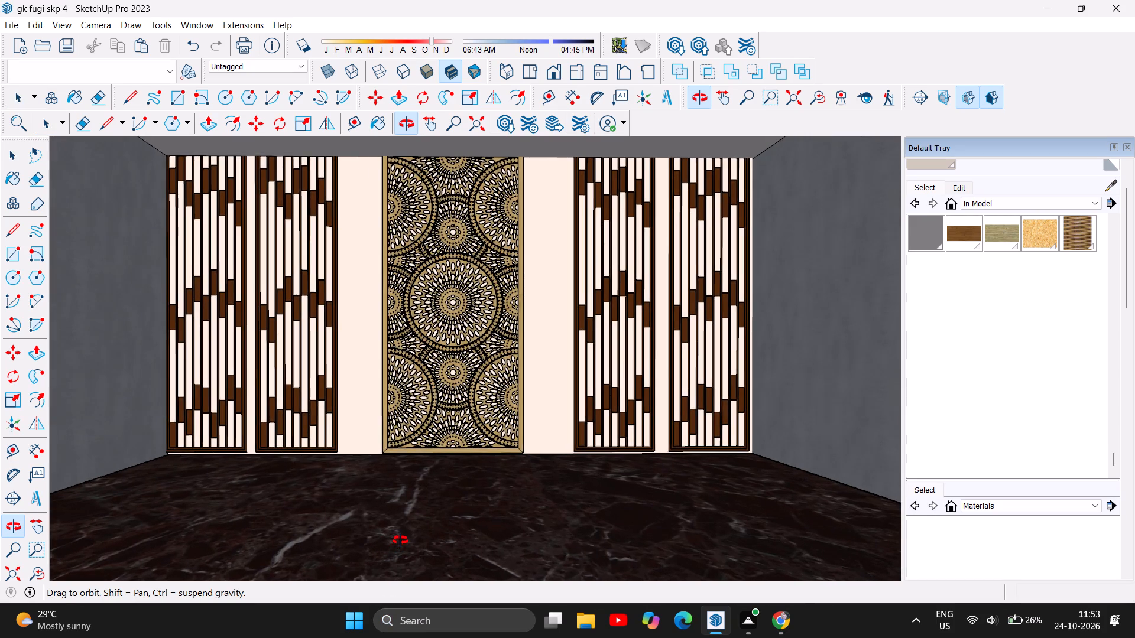
scroll(400, 541, up, 13)
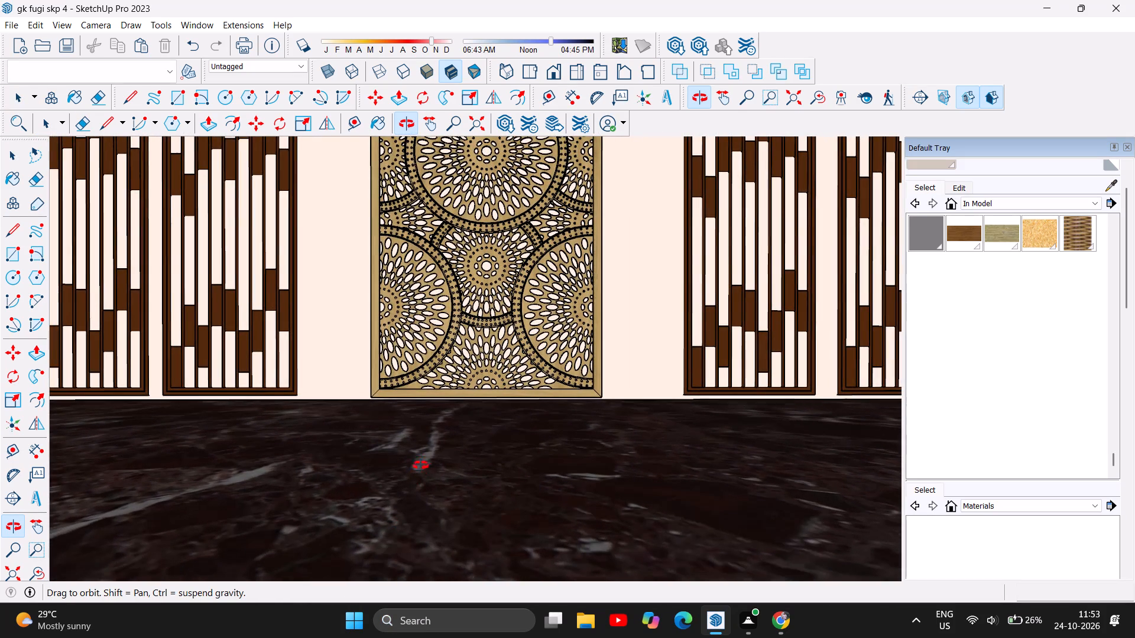
scroll(423, 461, up, 1)
scroll(423, 461, down, 9)
drag(433, 430, 432, 437)
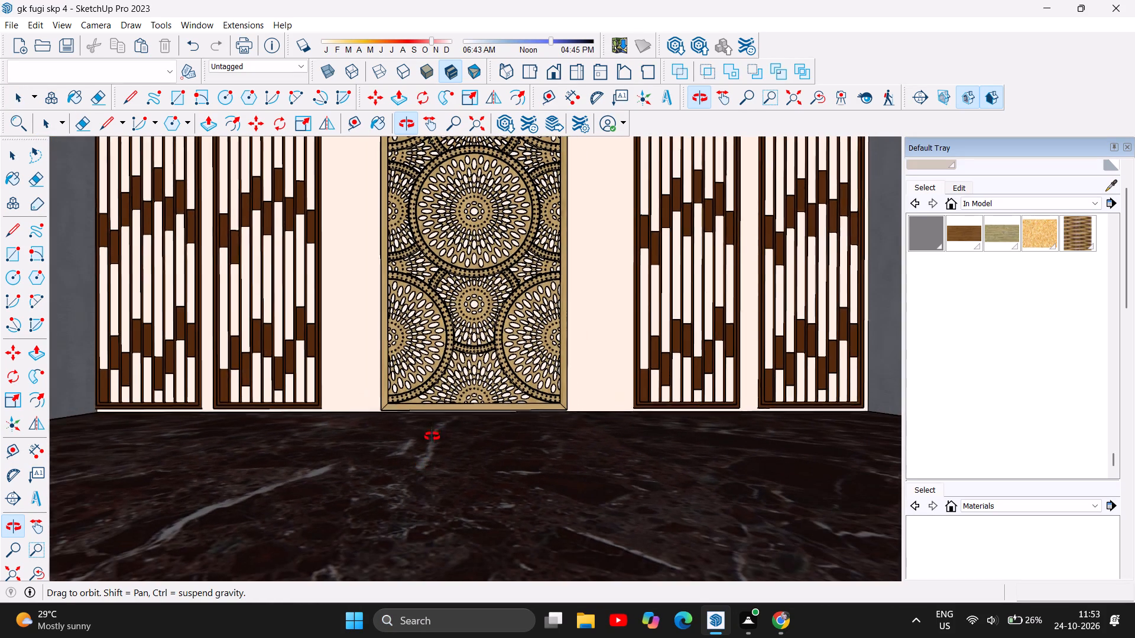
drag(432, 437, 433, 490)
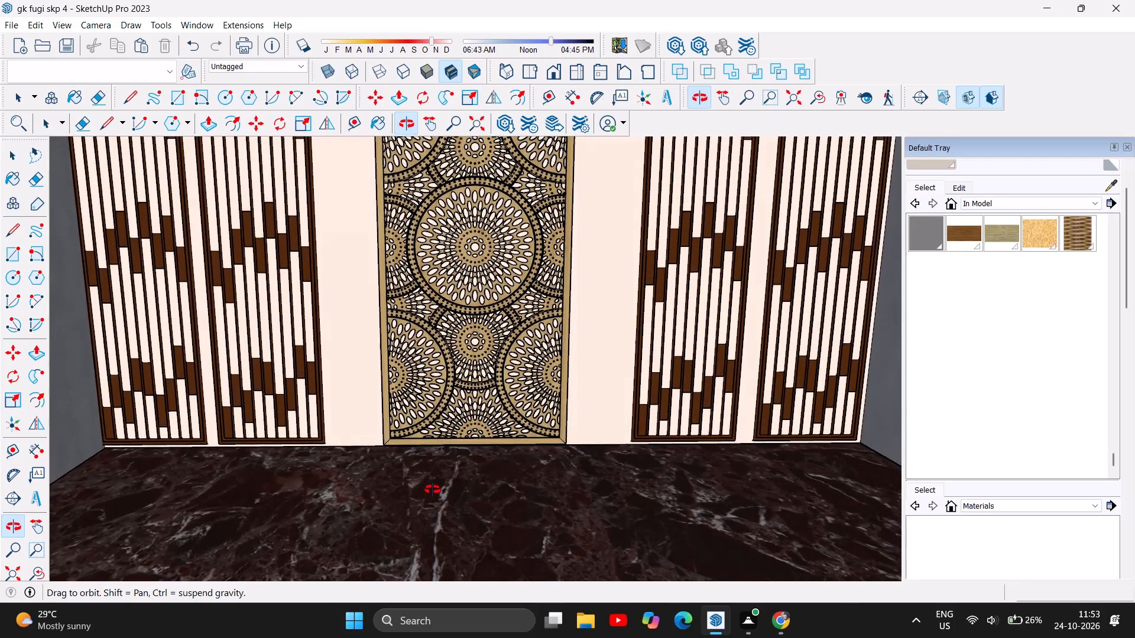
drag(433, 490, 433, 492)
scroll(433, 486, up, 3)
drag(374, 470, 374, 470)
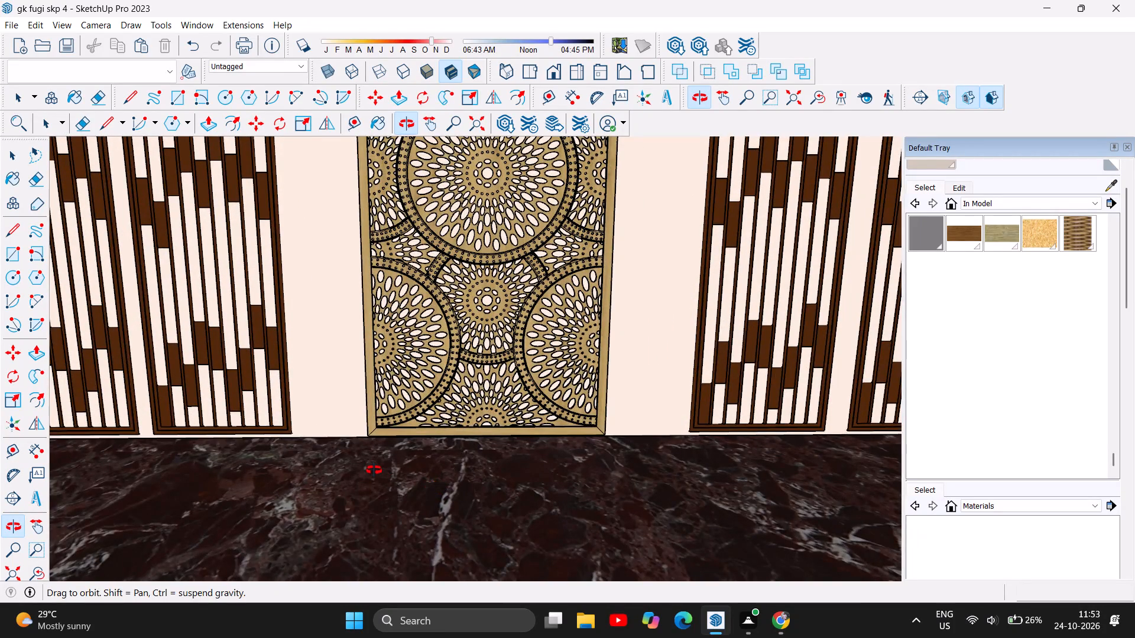
drag(374, 470, 362, 483)
drag(443, 475, 403, 486)
scroll(147, 520, down, 6)
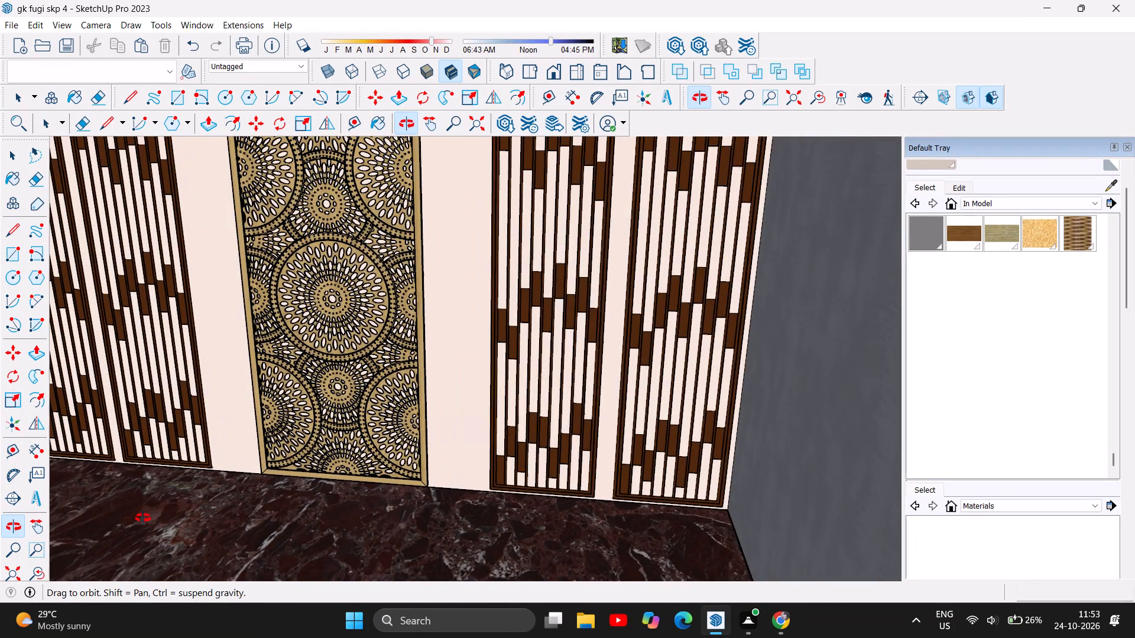
drag(179, 519, 141, 513)
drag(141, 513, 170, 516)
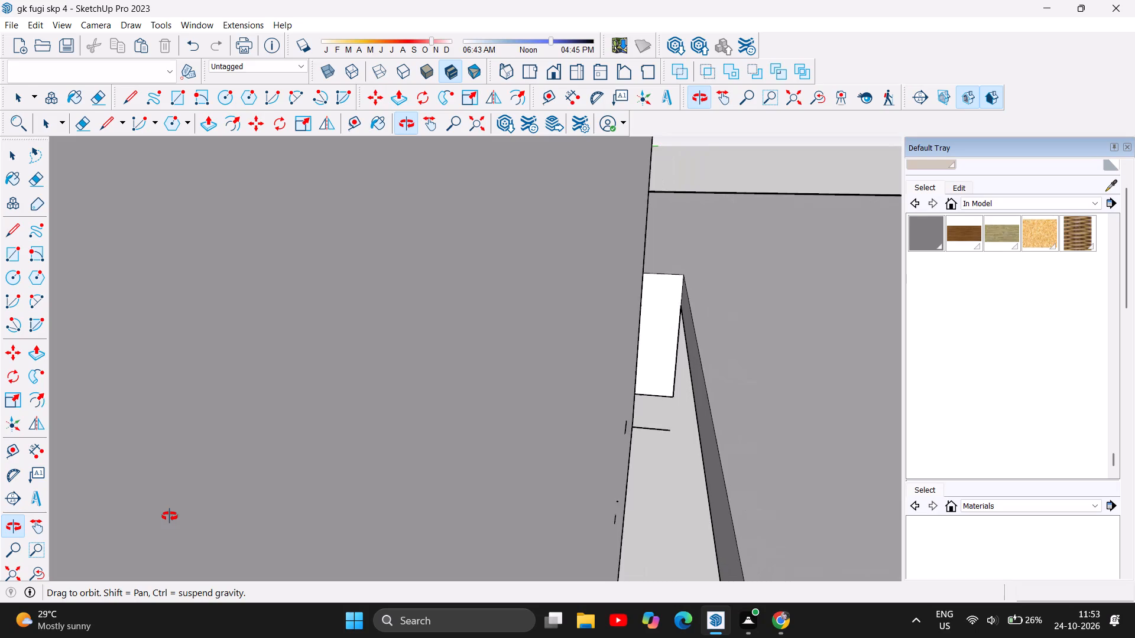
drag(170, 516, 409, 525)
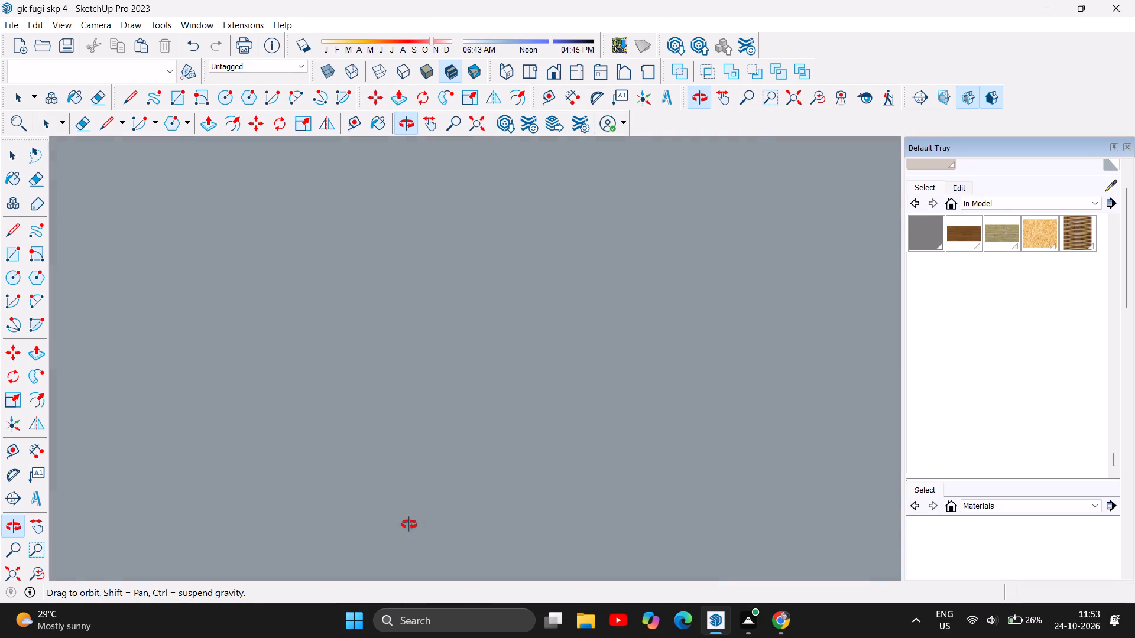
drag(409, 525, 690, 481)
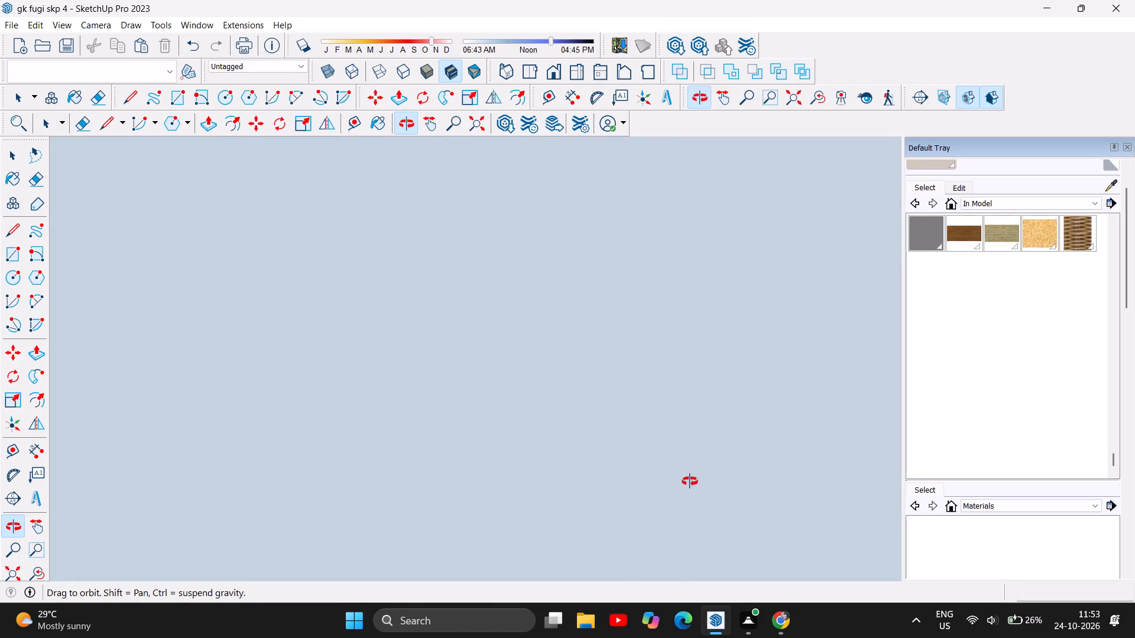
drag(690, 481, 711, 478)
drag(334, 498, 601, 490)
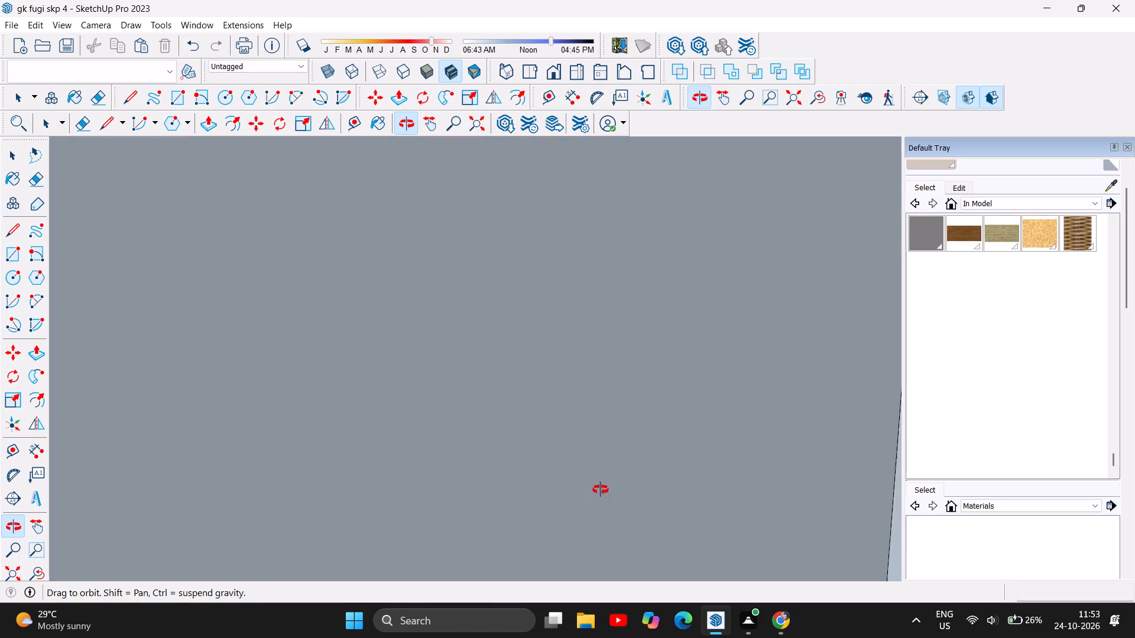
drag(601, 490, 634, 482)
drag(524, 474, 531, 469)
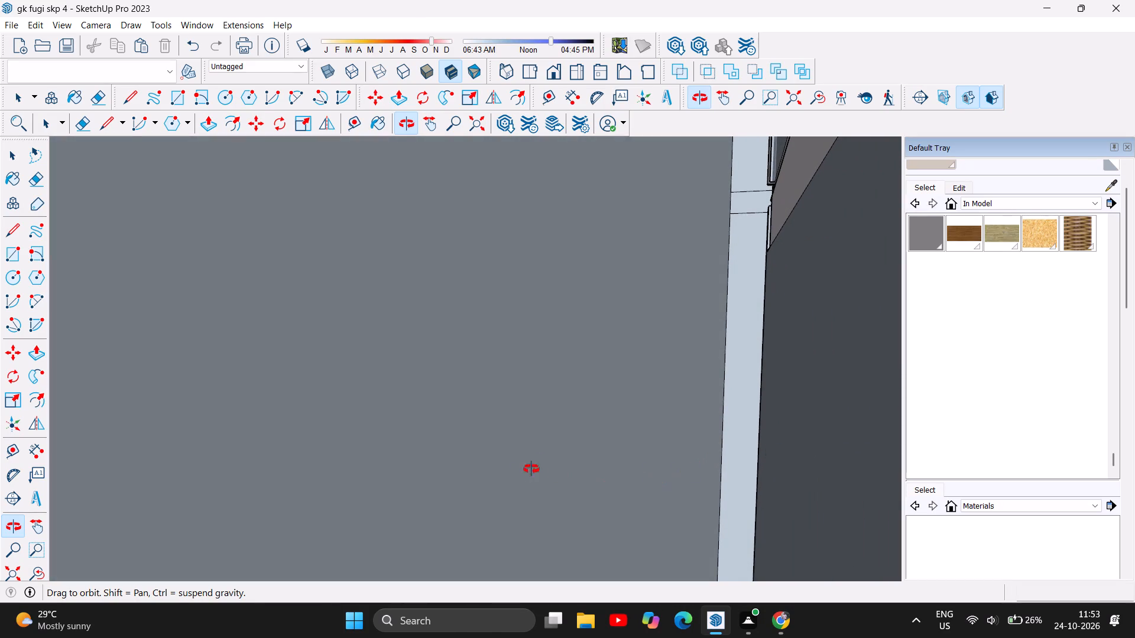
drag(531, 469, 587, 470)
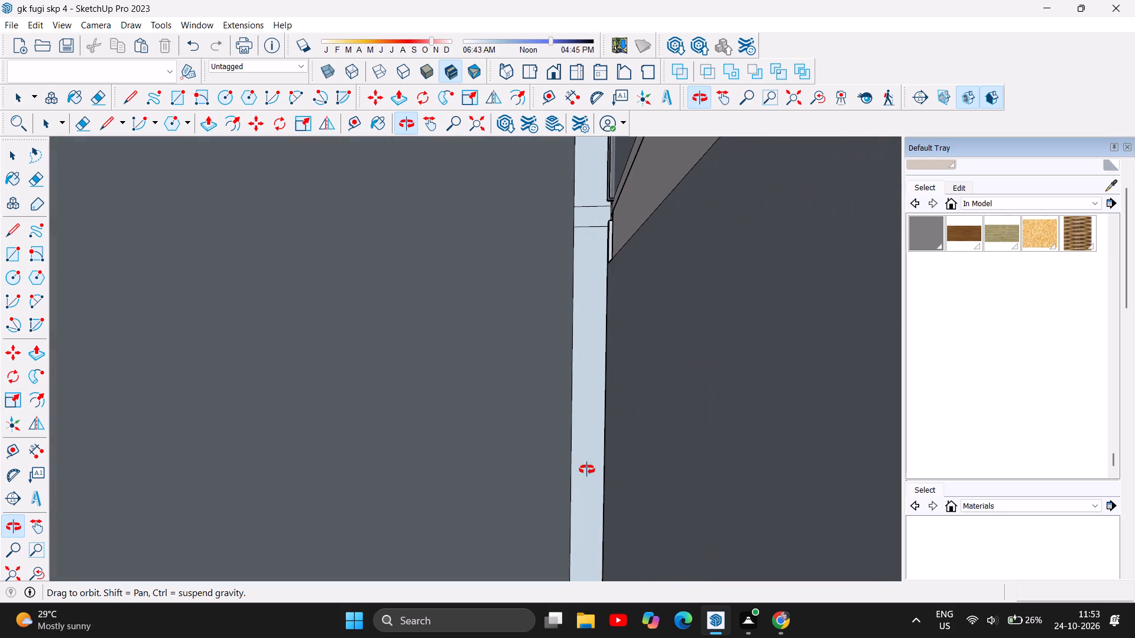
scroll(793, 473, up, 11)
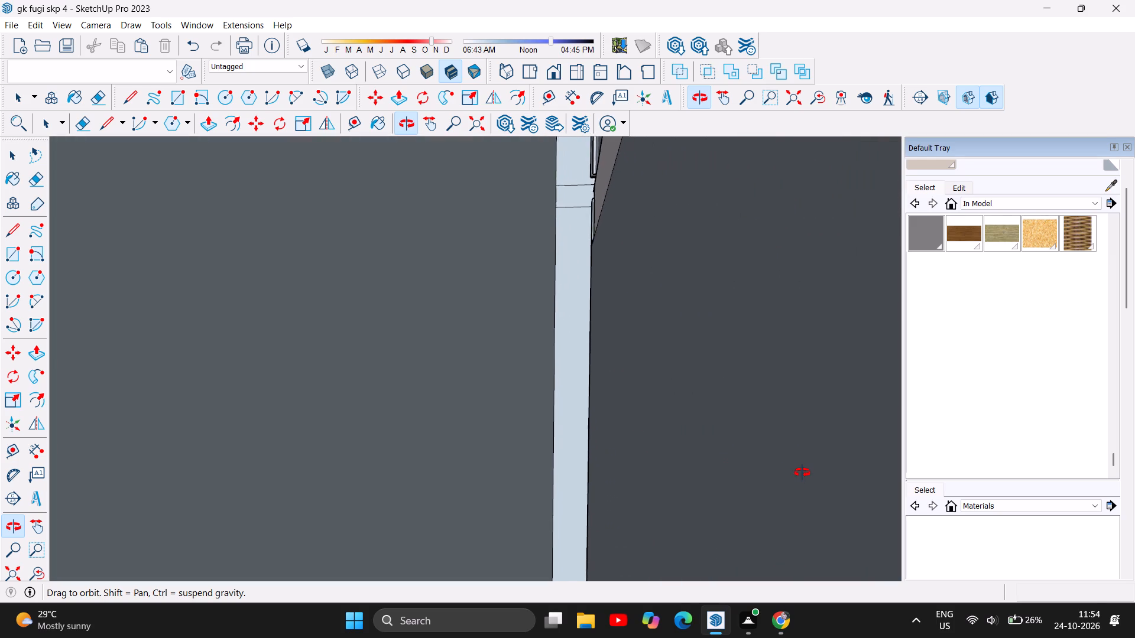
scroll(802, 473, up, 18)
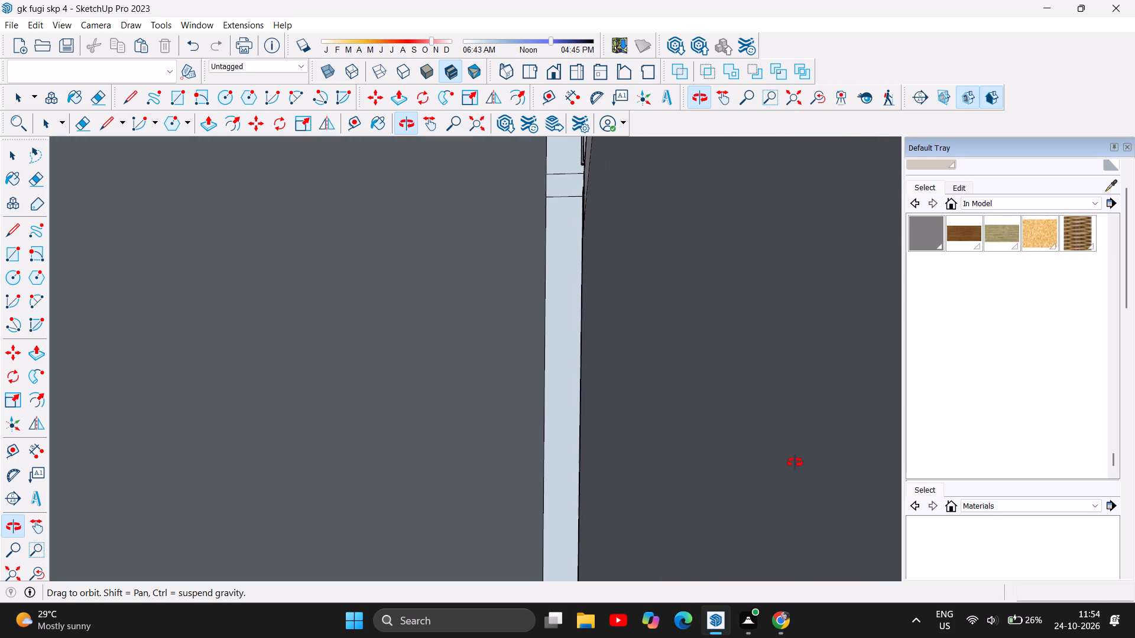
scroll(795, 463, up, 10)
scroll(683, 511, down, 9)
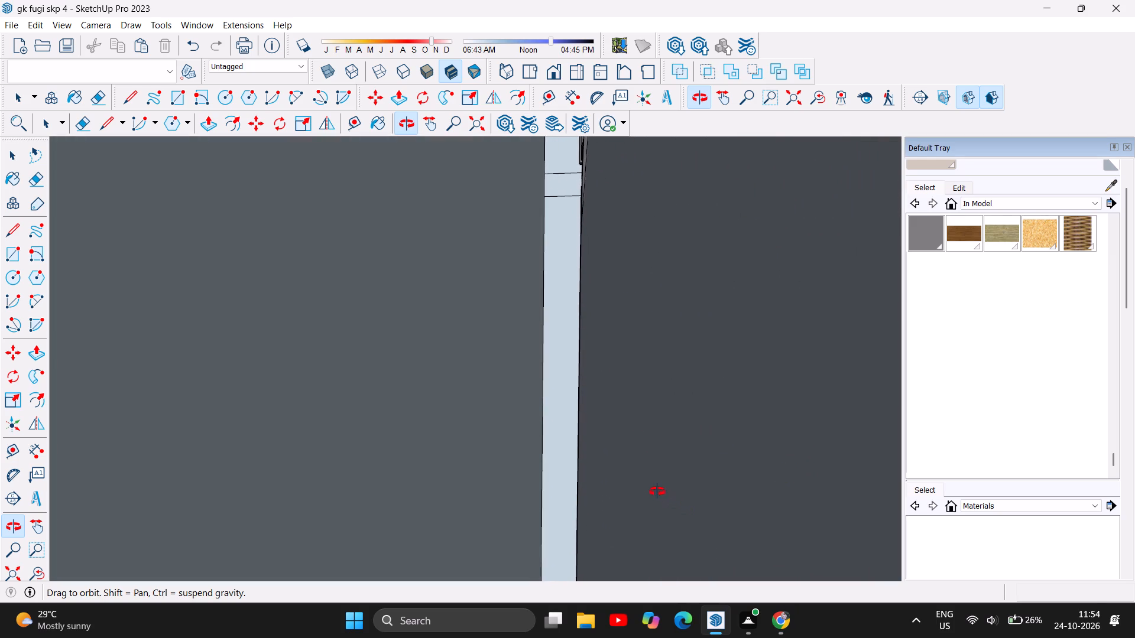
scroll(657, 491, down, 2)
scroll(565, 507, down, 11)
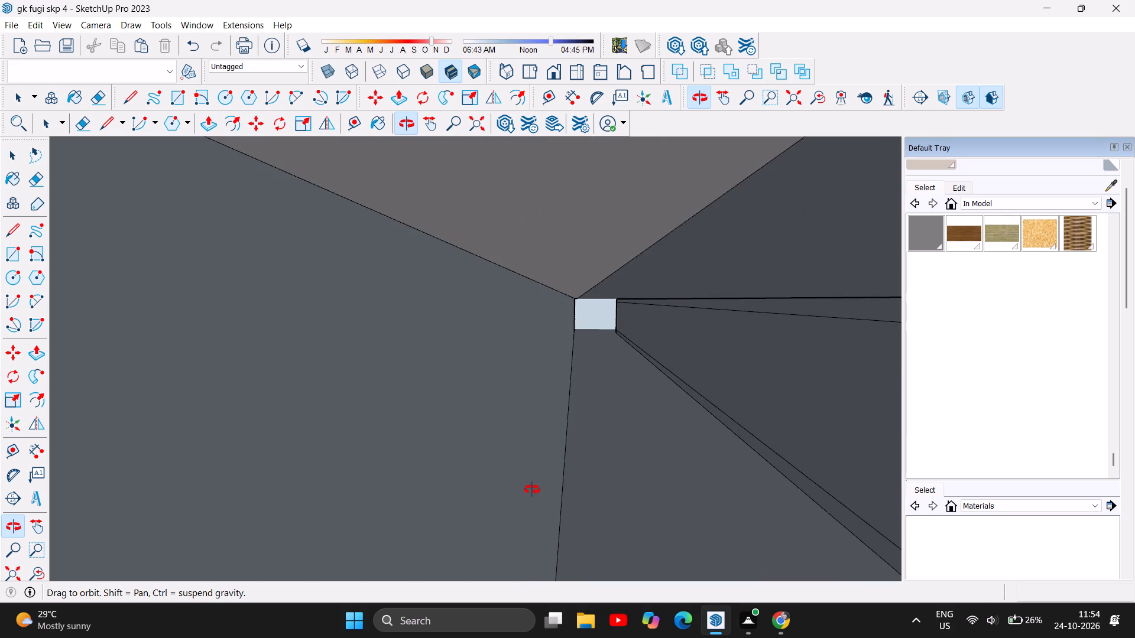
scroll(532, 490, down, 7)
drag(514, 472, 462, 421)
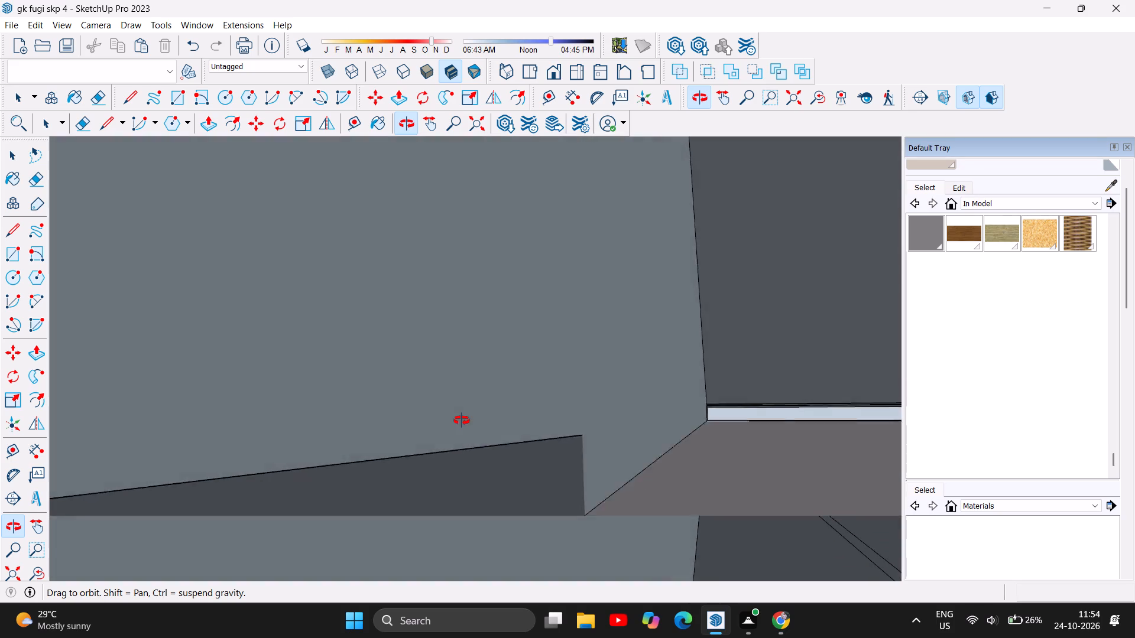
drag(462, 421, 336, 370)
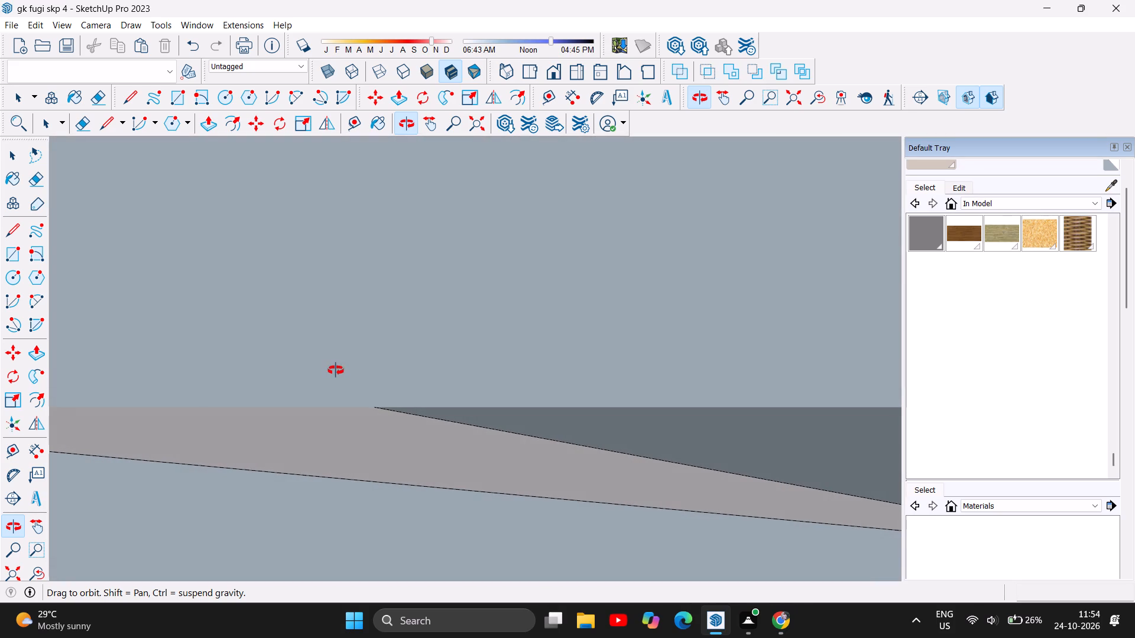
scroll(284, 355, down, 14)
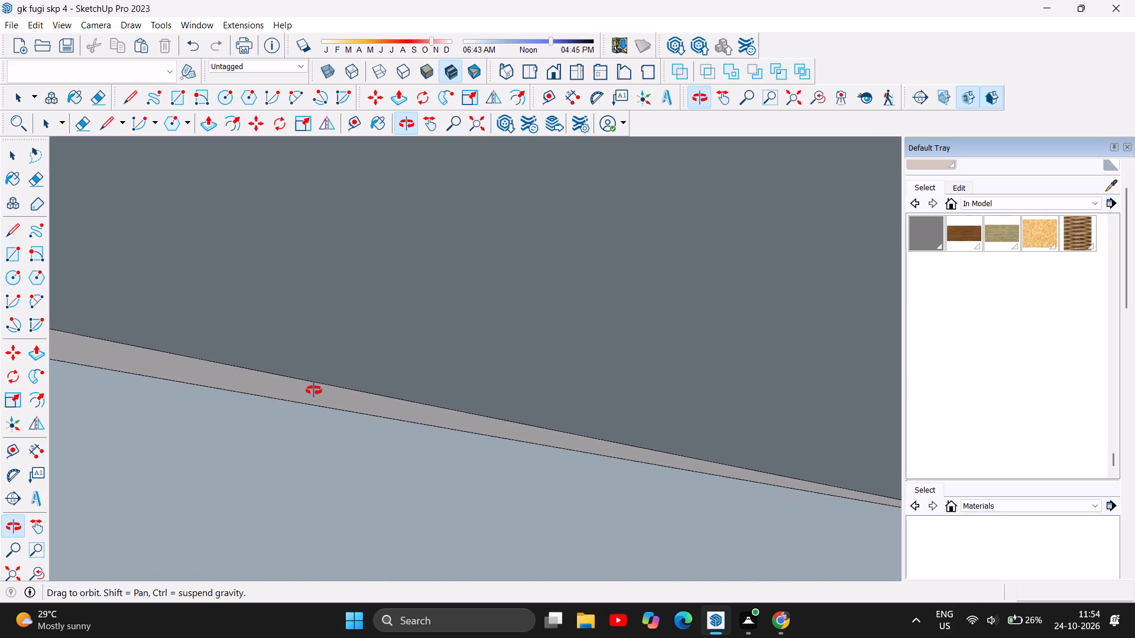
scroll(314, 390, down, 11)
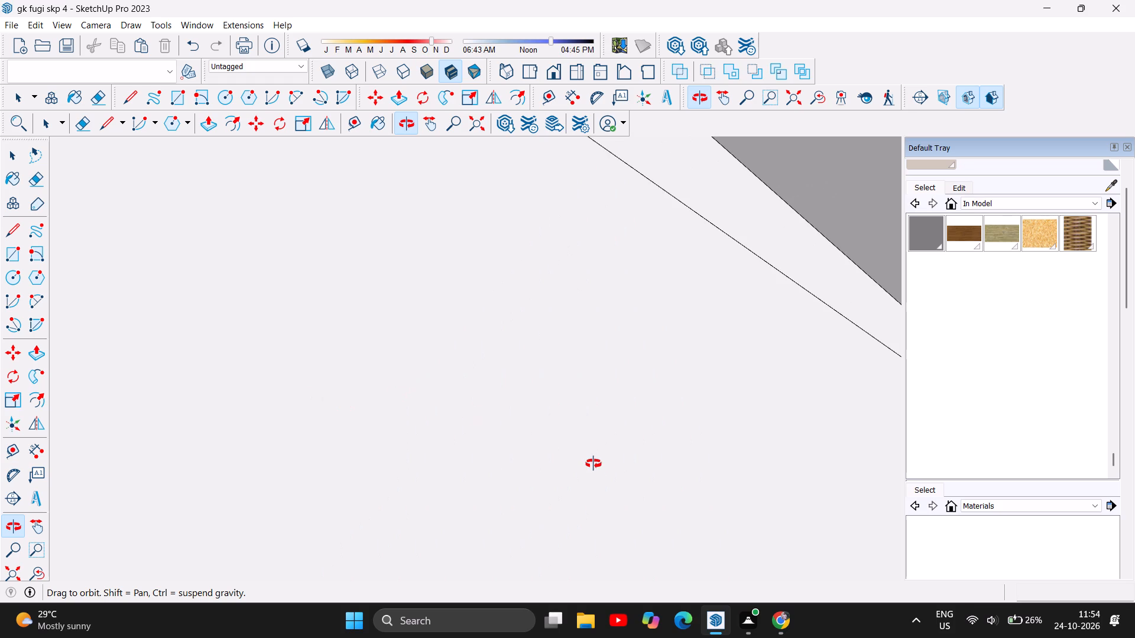
Examine the recessed tray ceiling and side wall from inside the room, looking out towards the freestanding decorative screens.
drag(603, 466, 747, 529)
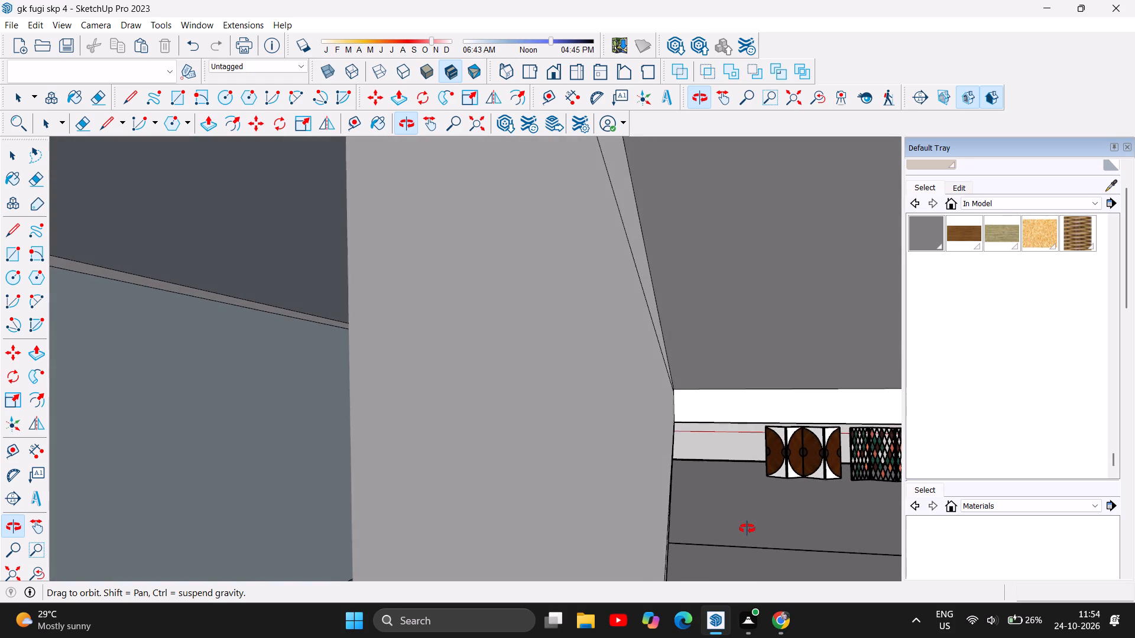
drag(747, 529, 785, 536)
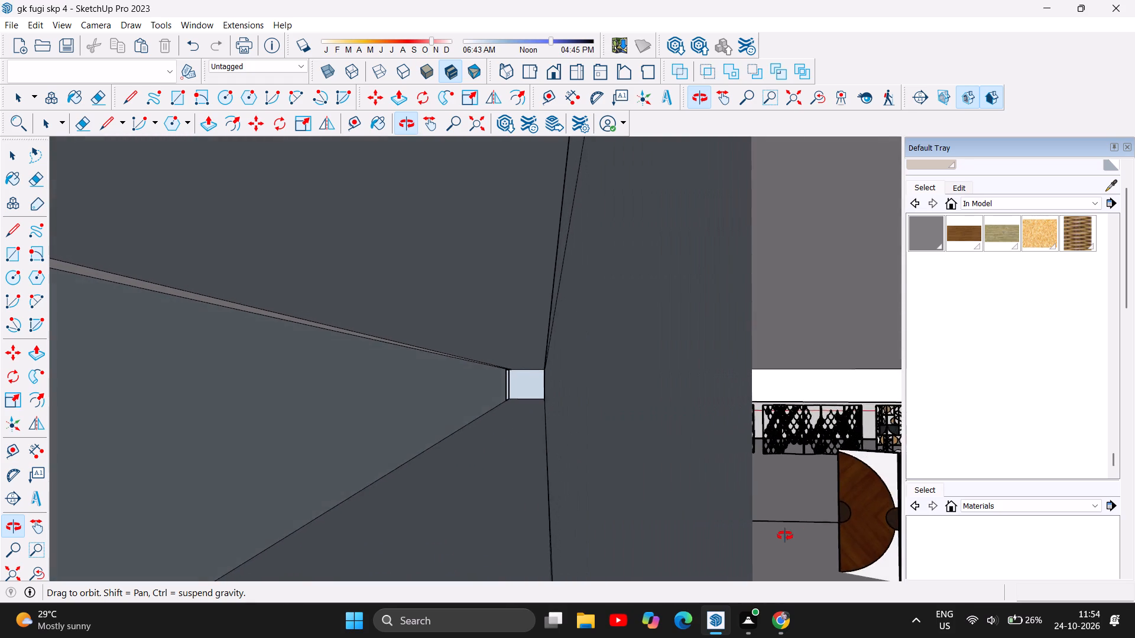
drag(785, 536, 763, 536)
scroll(509, 464, down, 4)
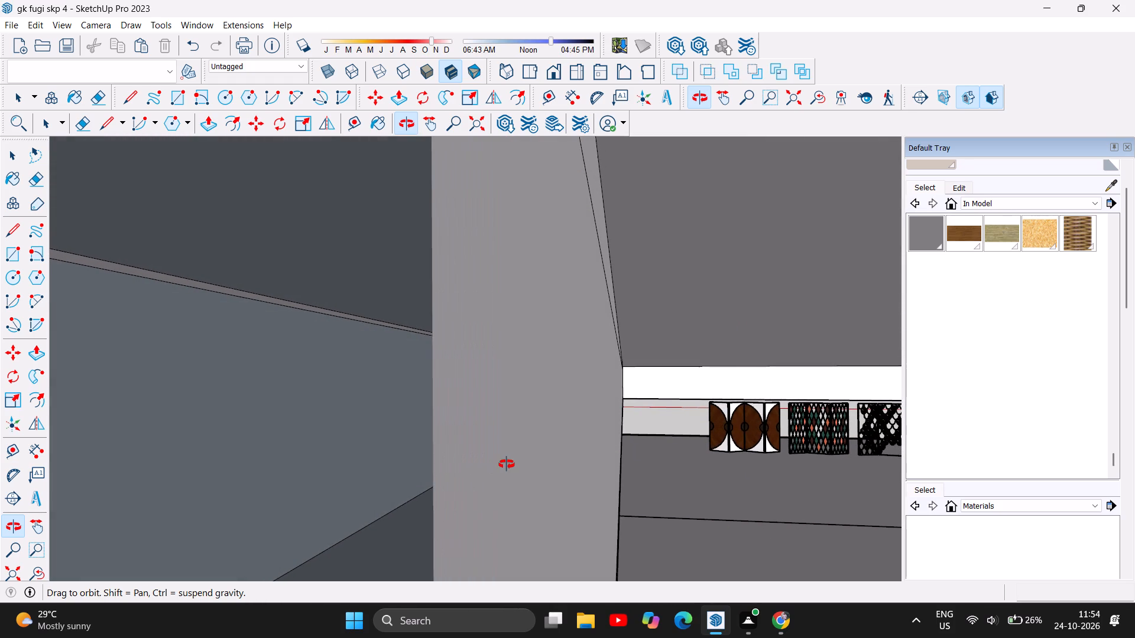
scroll(384, 445, down, 5)
scroll(322, 438, down, 5)
drag(605, 511, 576, 470)
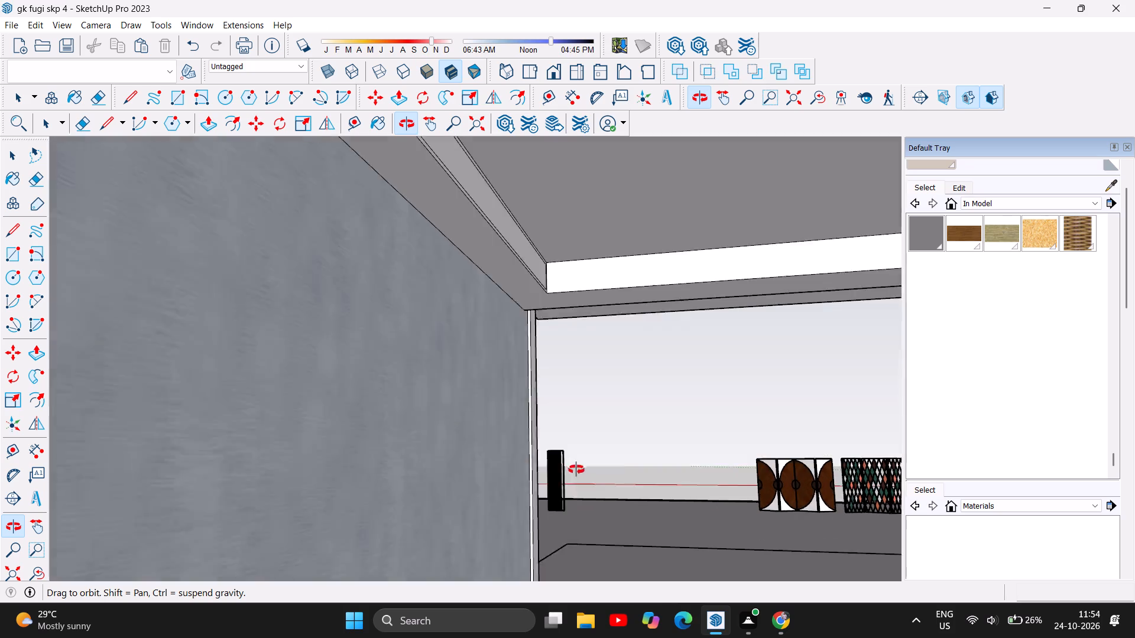
drag(576, 470, 560, 461)
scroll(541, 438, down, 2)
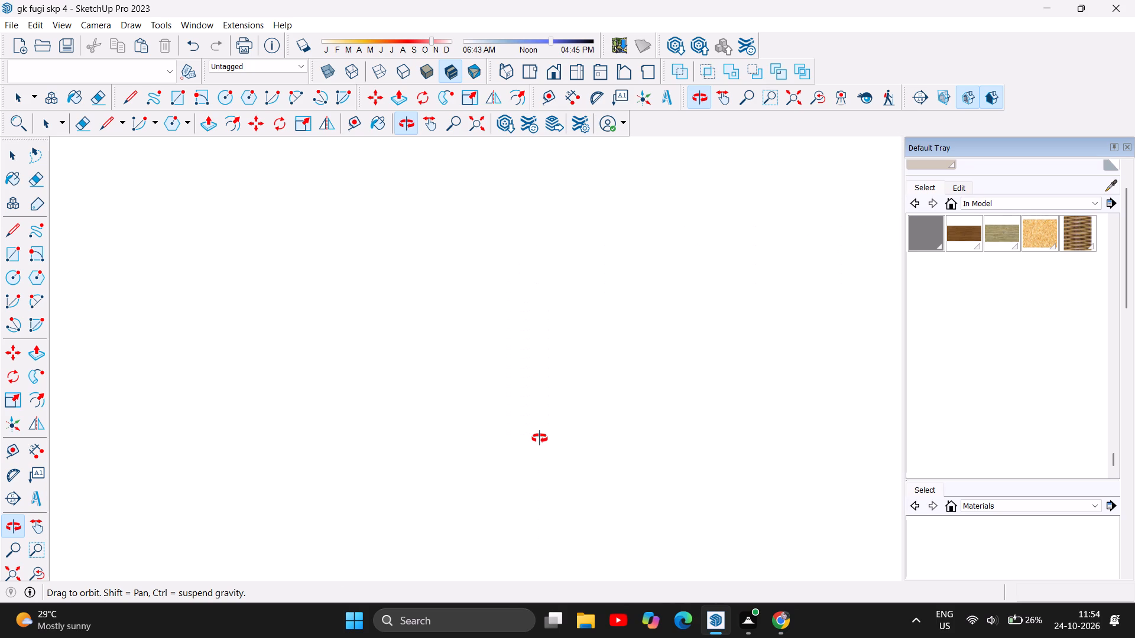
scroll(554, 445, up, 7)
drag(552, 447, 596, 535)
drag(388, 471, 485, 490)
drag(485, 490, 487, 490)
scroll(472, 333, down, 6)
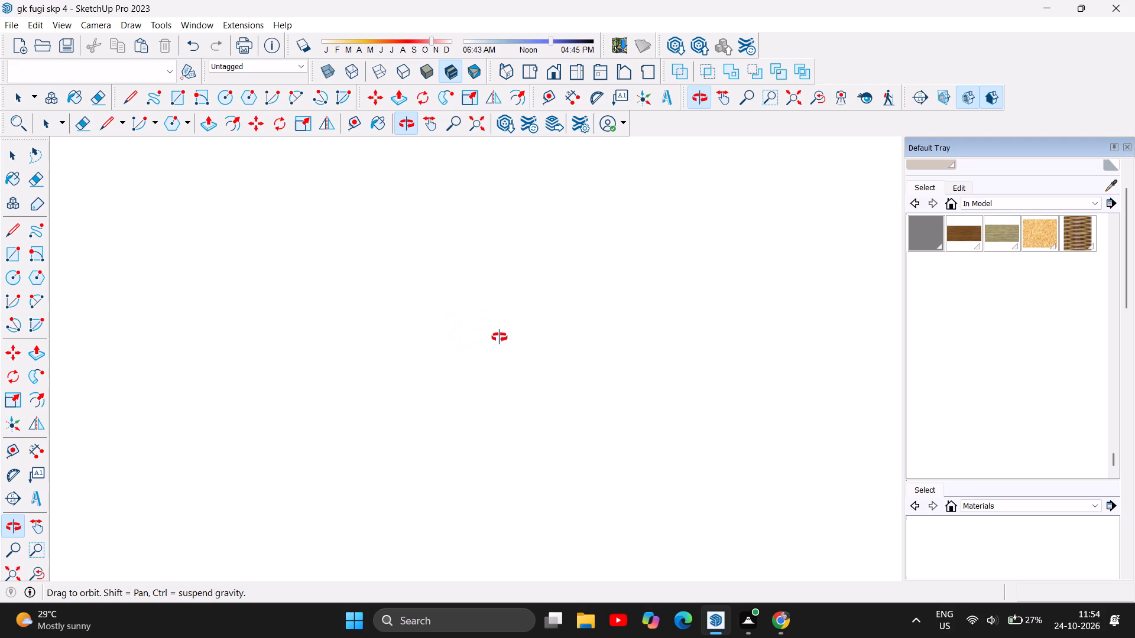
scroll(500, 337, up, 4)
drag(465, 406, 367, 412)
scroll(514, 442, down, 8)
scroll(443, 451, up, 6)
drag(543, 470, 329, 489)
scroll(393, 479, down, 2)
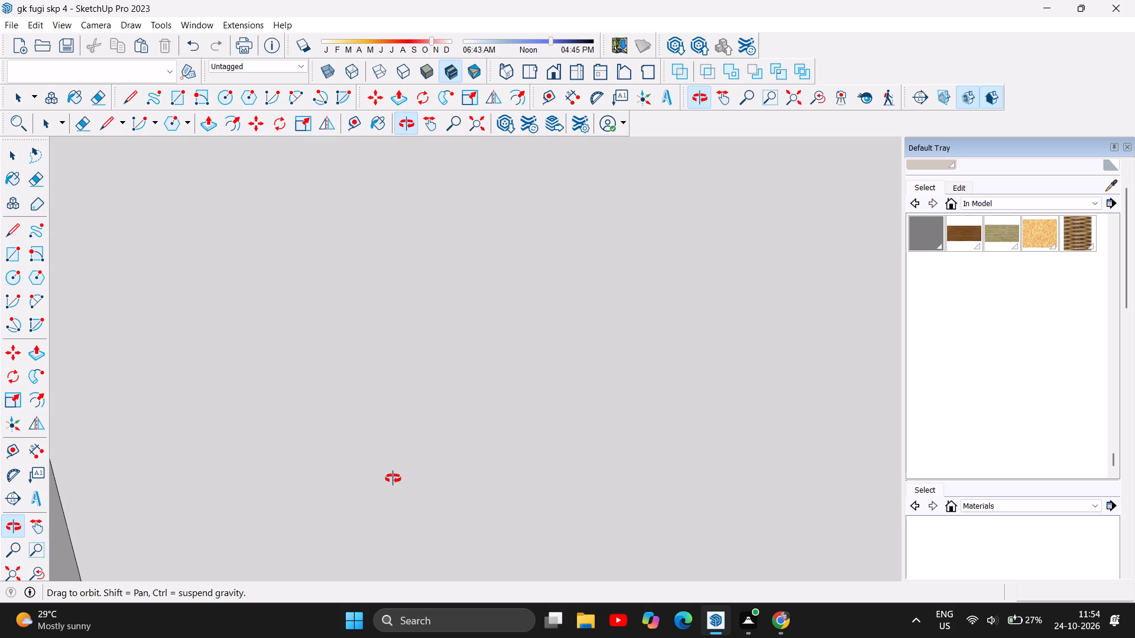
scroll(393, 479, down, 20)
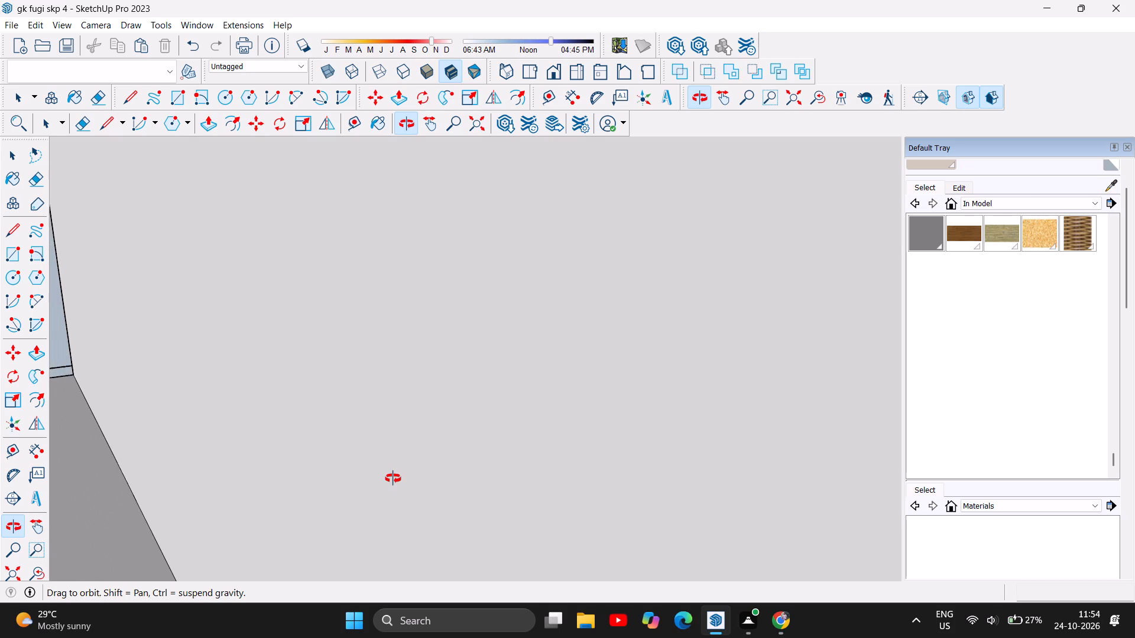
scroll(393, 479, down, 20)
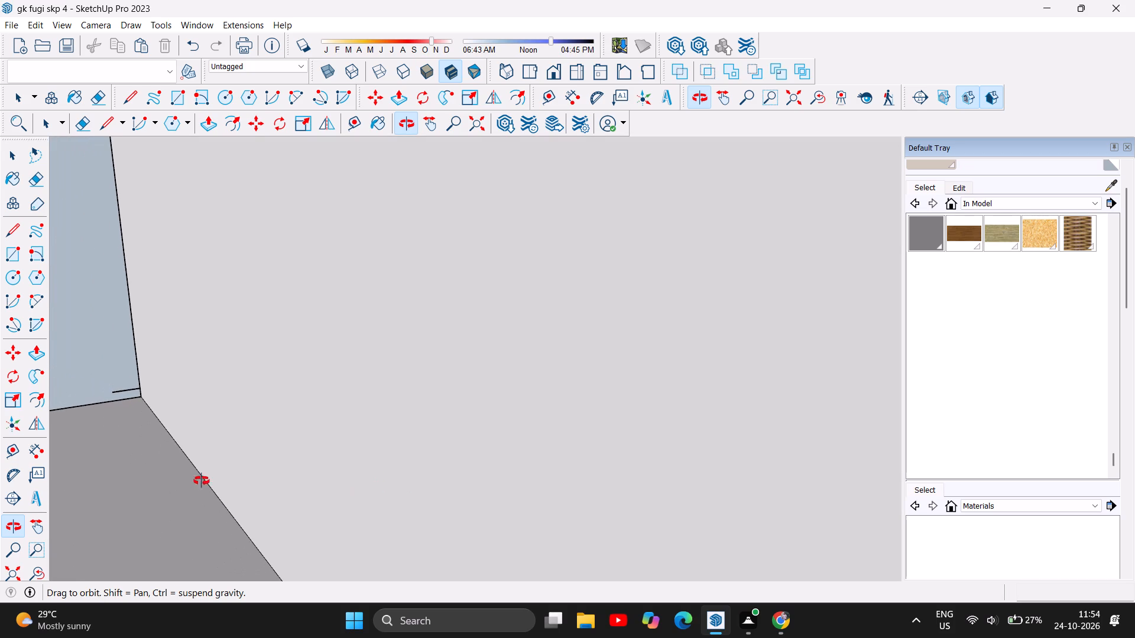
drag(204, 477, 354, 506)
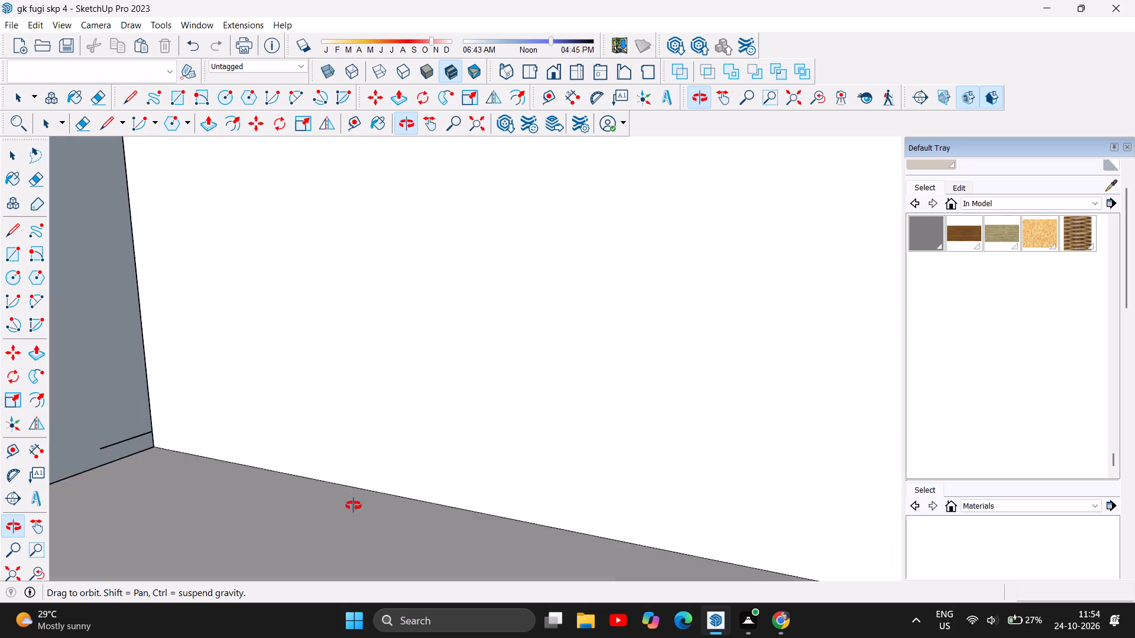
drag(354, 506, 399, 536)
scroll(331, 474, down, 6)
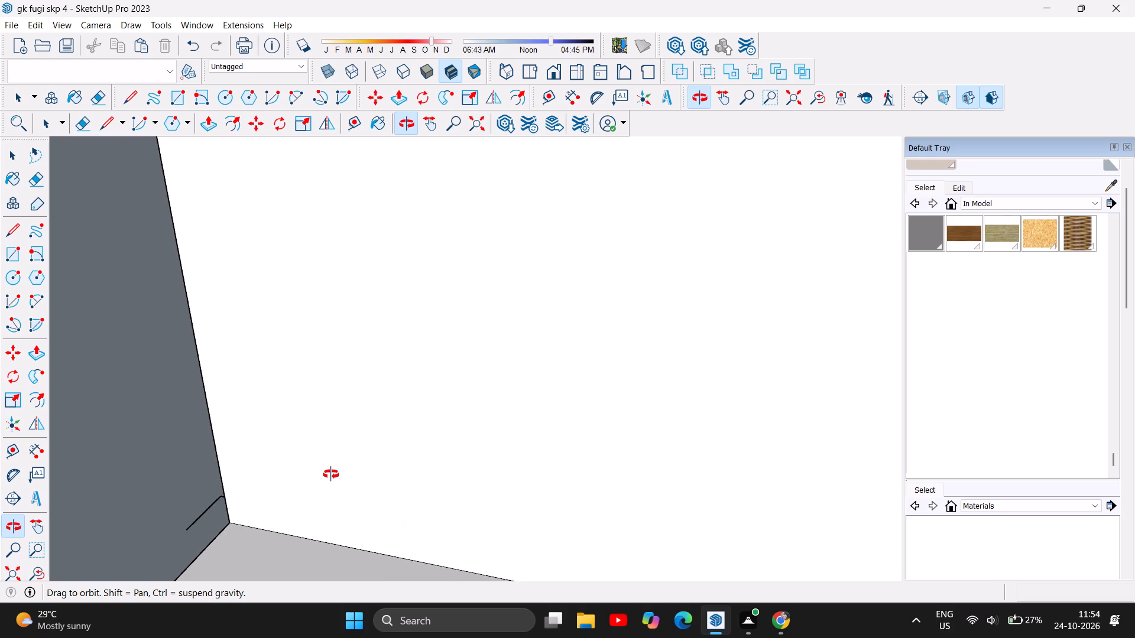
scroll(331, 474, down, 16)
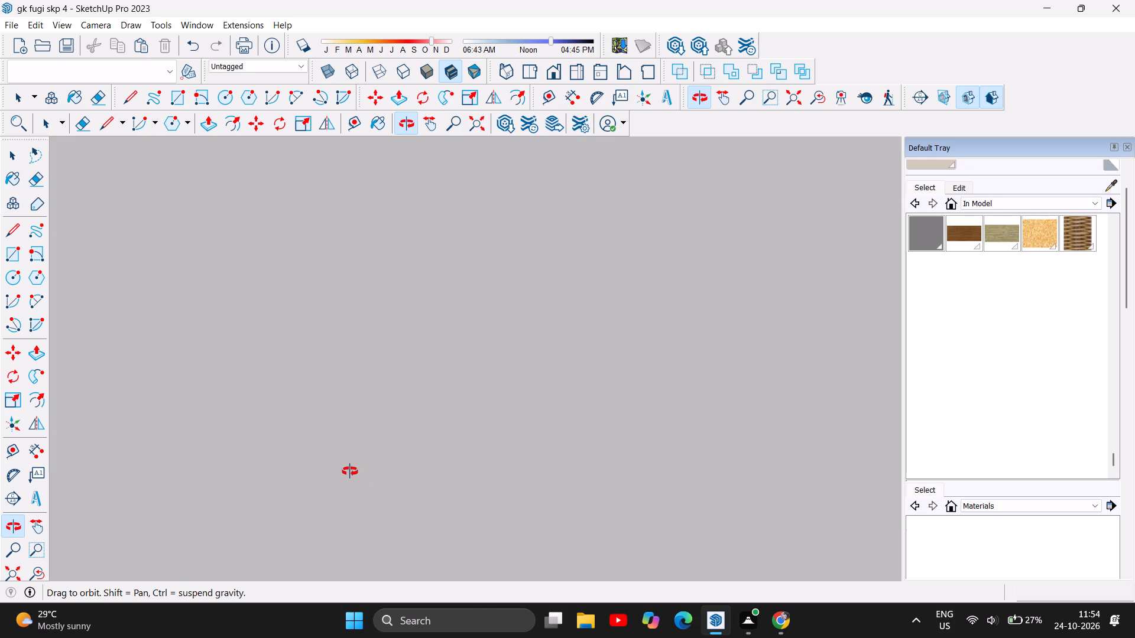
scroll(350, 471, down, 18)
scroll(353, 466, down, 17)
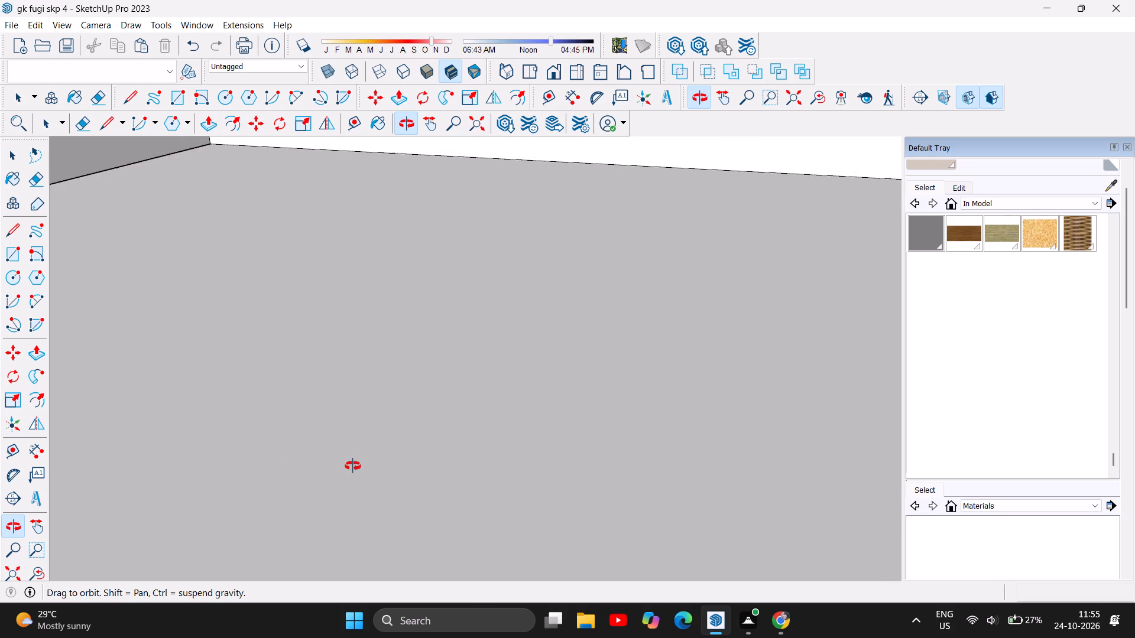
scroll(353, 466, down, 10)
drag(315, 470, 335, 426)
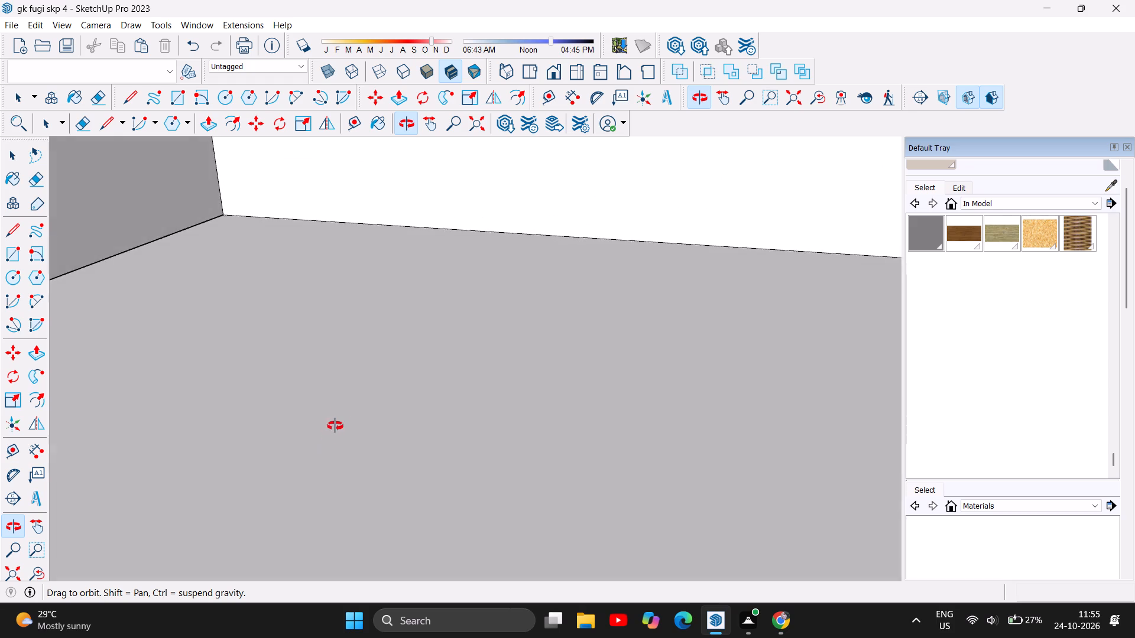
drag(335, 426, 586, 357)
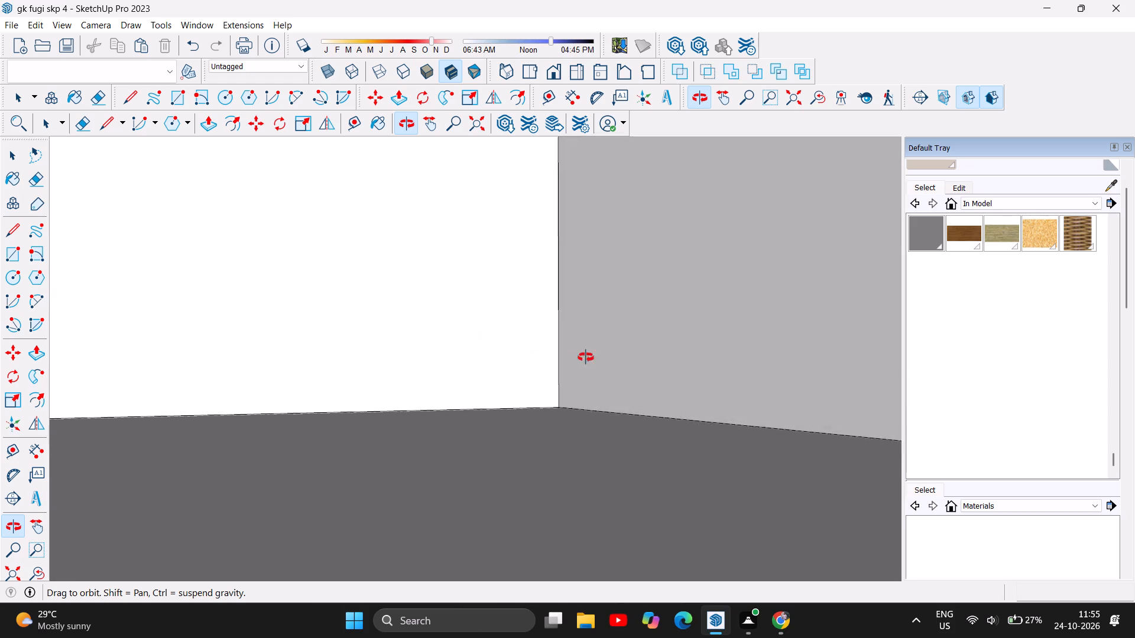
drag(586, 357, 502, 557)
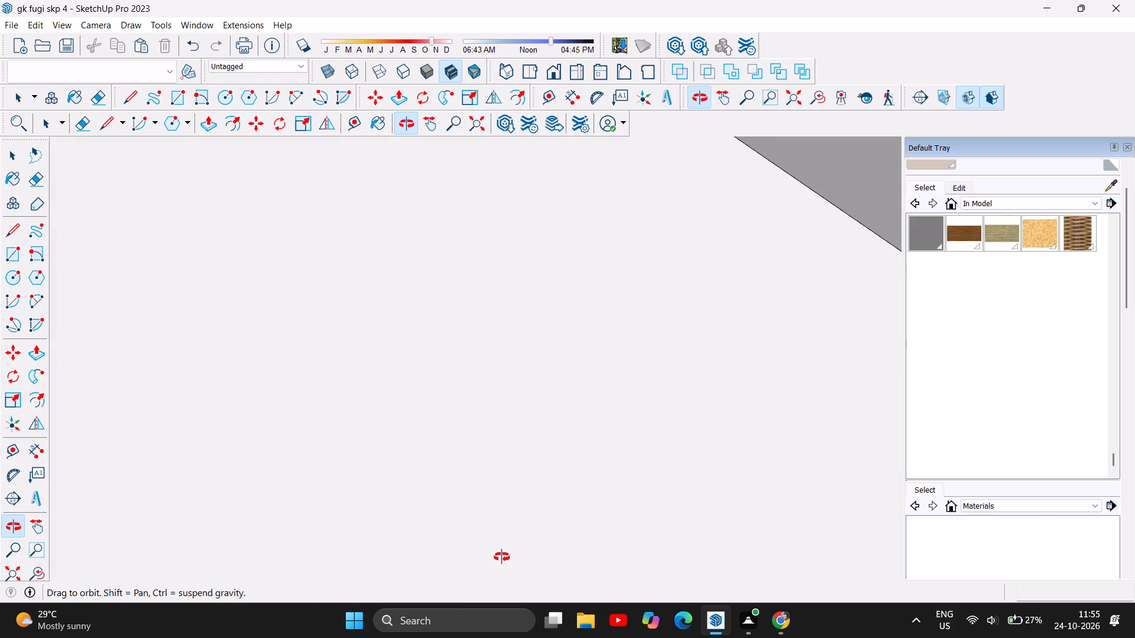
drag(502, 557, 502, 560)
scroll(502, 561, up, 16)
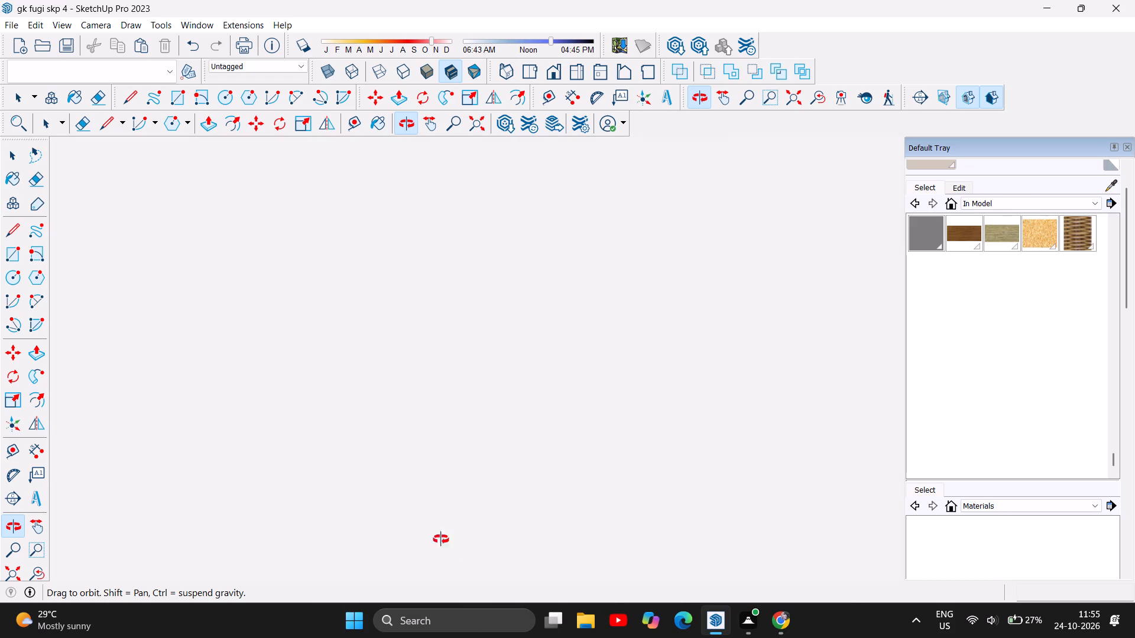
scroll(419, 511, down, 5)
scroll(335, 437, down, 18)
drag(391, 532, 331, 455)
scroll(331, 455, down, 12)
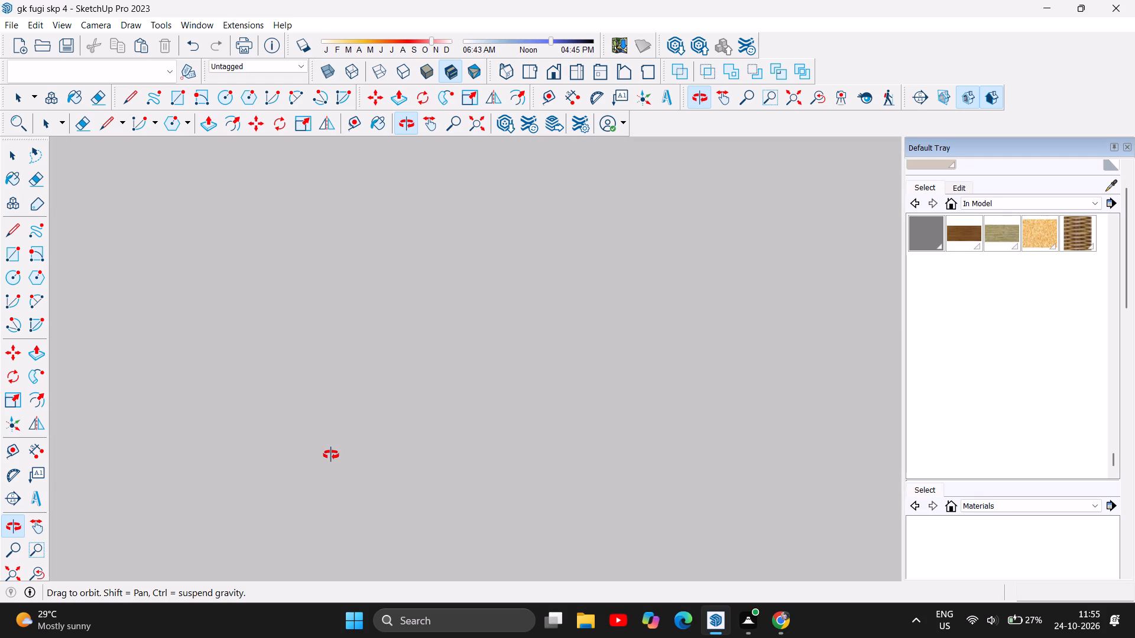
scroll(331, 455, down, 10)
Bring the whole model back into view and approach the marble-floored room from the building's open front.
click(9, 571)
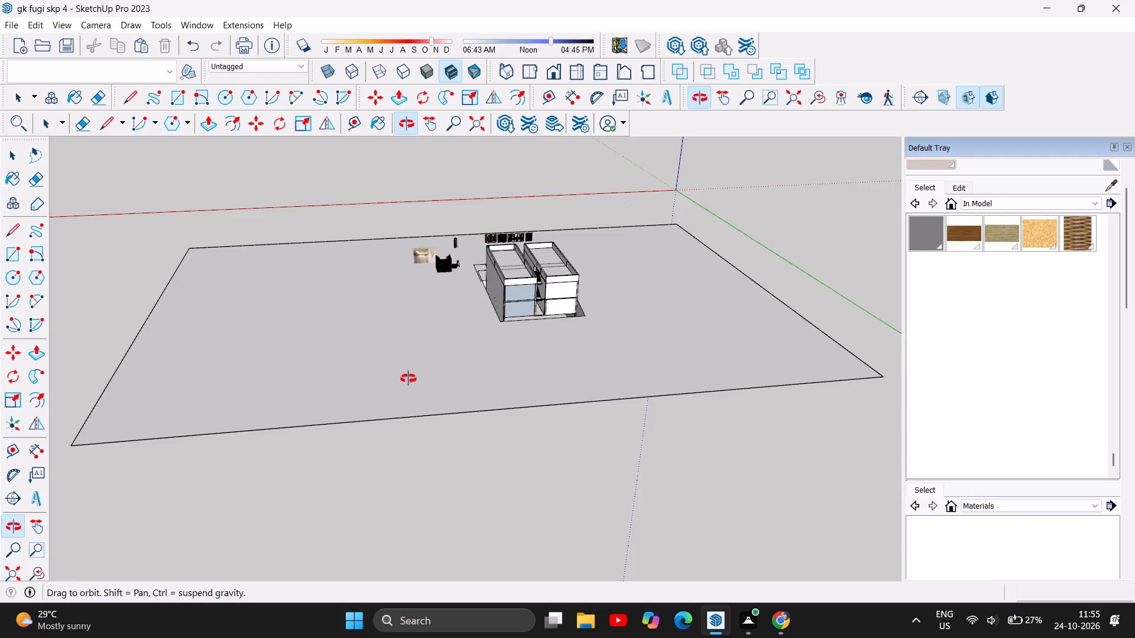
drag(408, 377, 692, 304)
drag(267, 280, 476, 294)
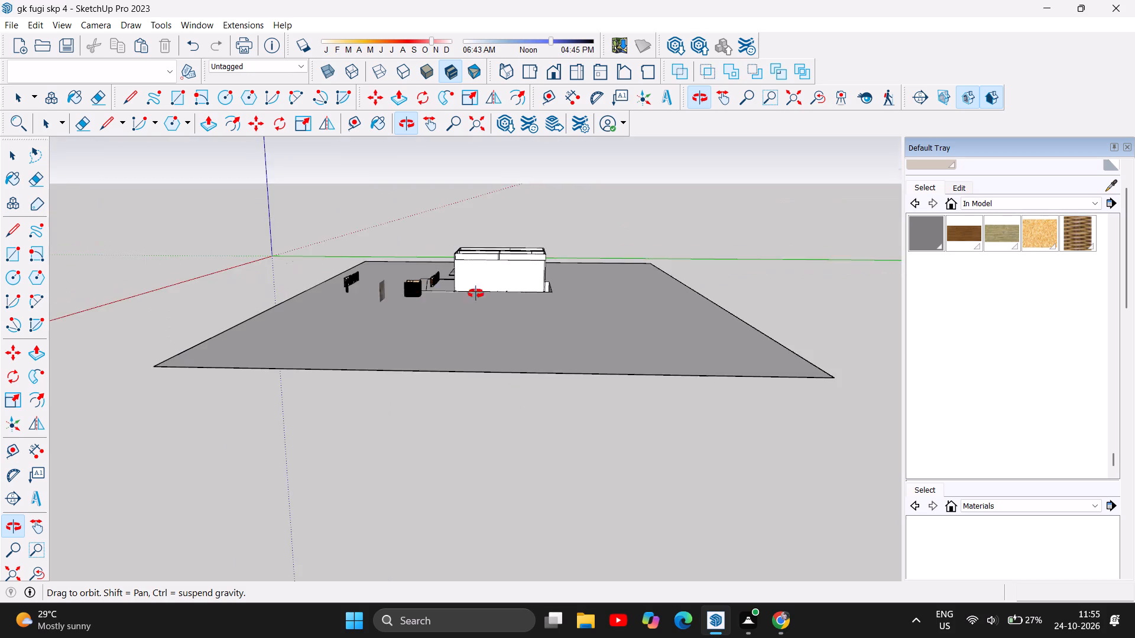
drag(476, 294, 709, 263)
scroll(440, 284, up, 8)
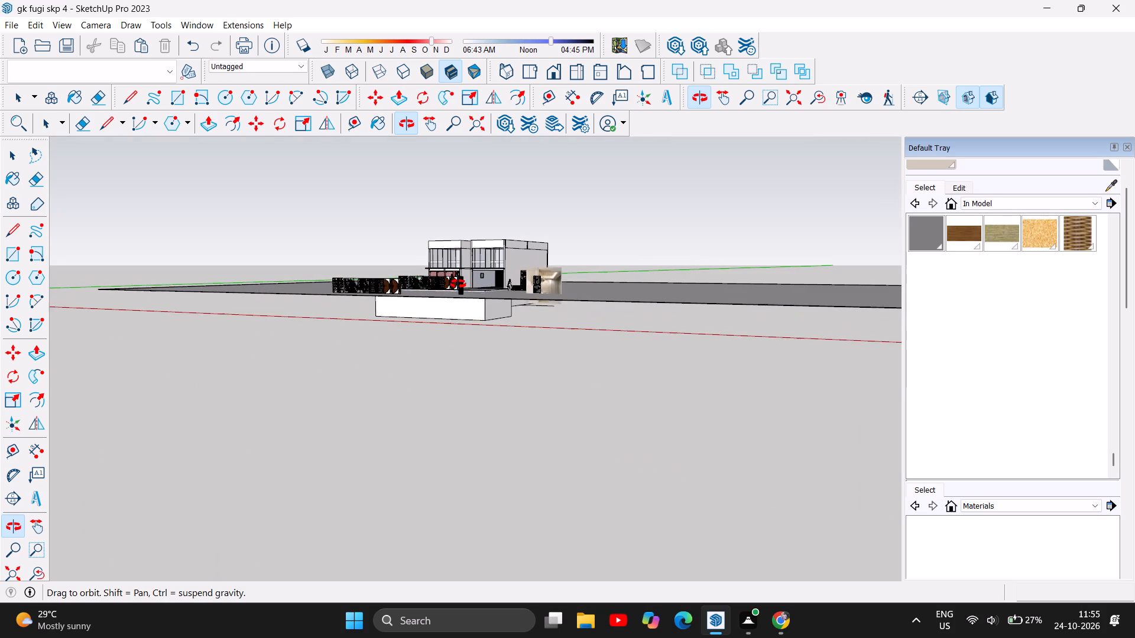
scroll(492, 265, up, 17)
scroll(491, 300, up, 12)
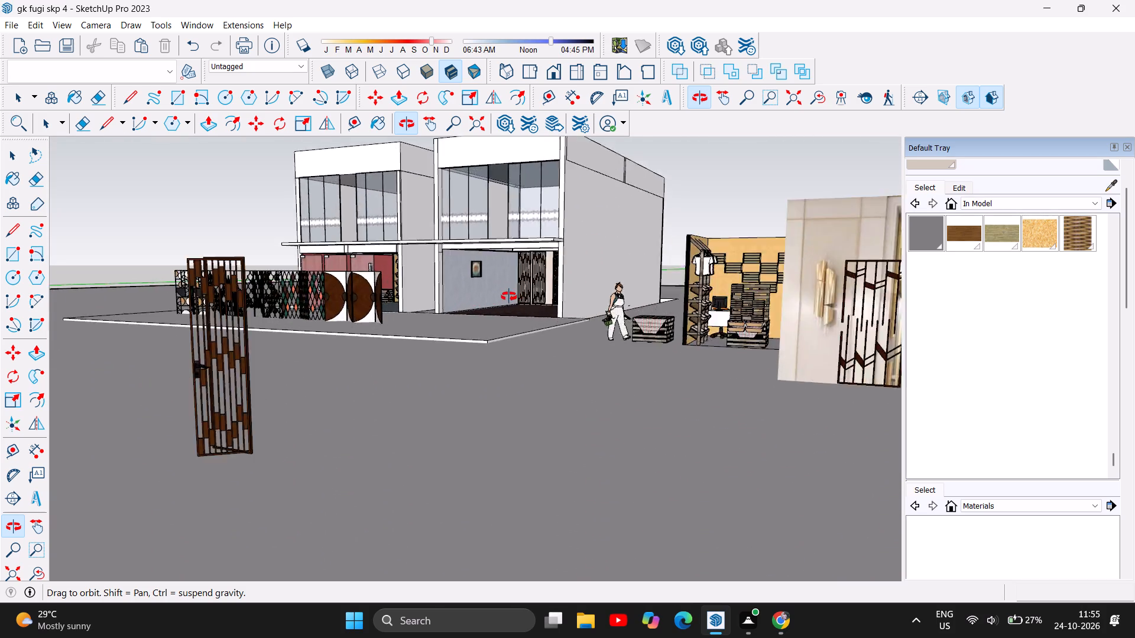
scroll(509, 297, up, 13)
scroll(570, 293, up, 7)
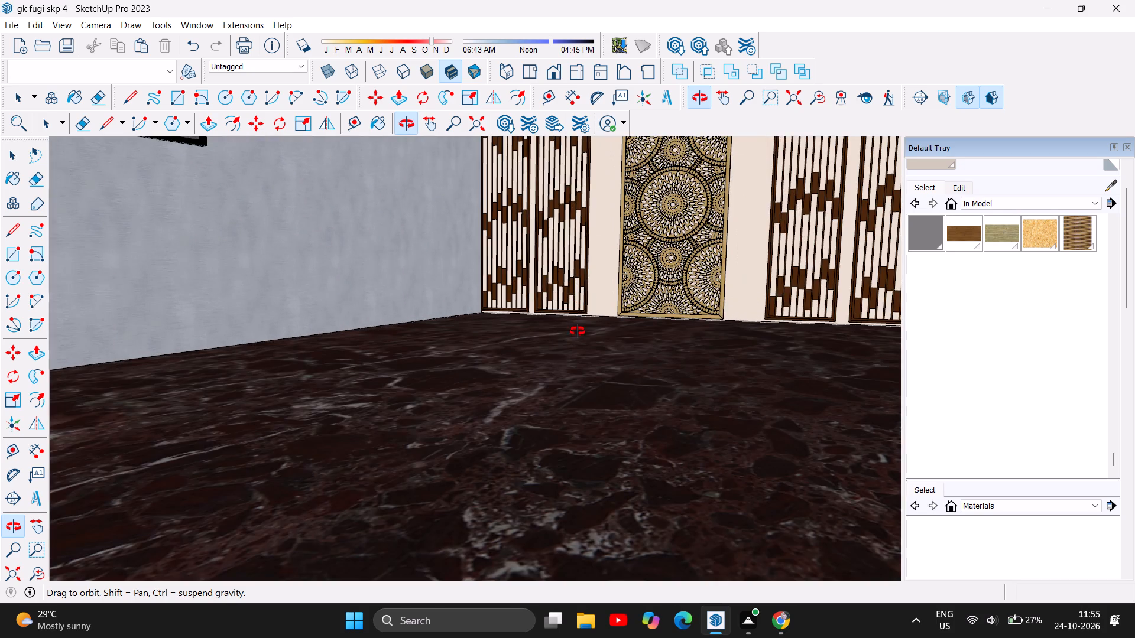
scroll(576, 330, up, 5)
Examine the grey side wall and recessed tray ceiling from inside the room, towards the open front and freestanding screens.
drag(508, 328, 462, 366)
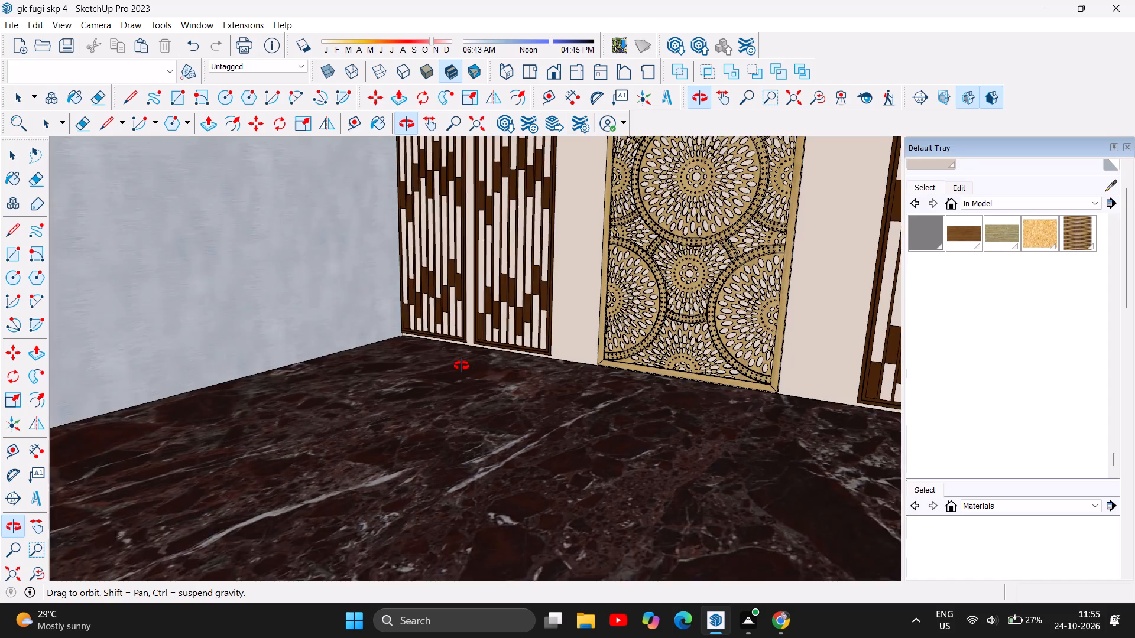
drag(462, 366, 388, 389)
drag(335, 399, 350, 399)
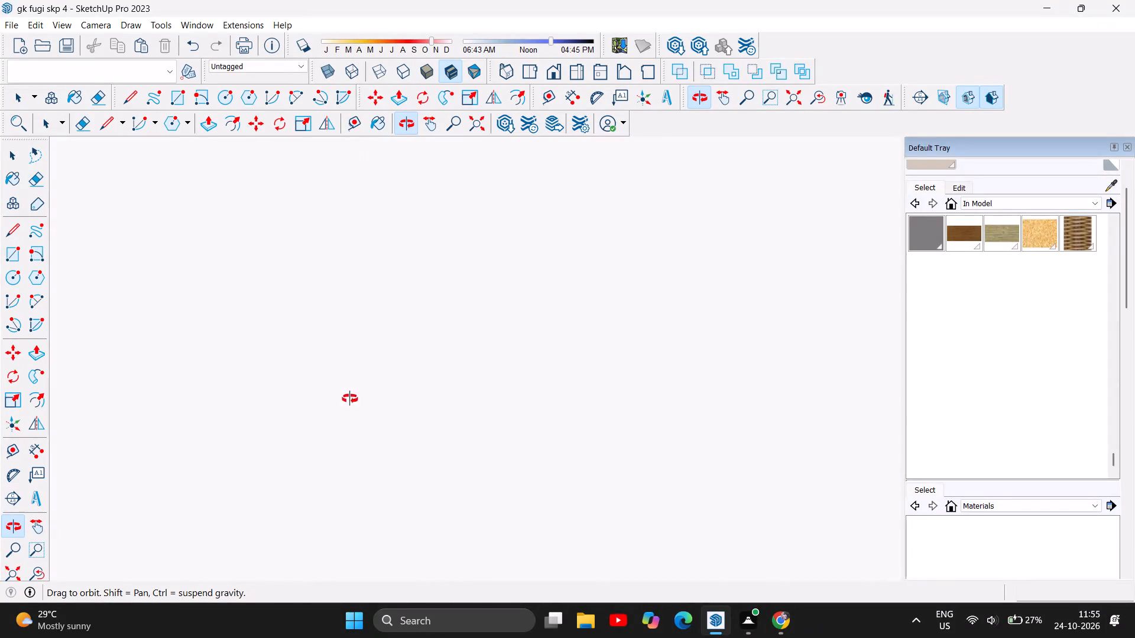
drag(350, 399, 601, 363)
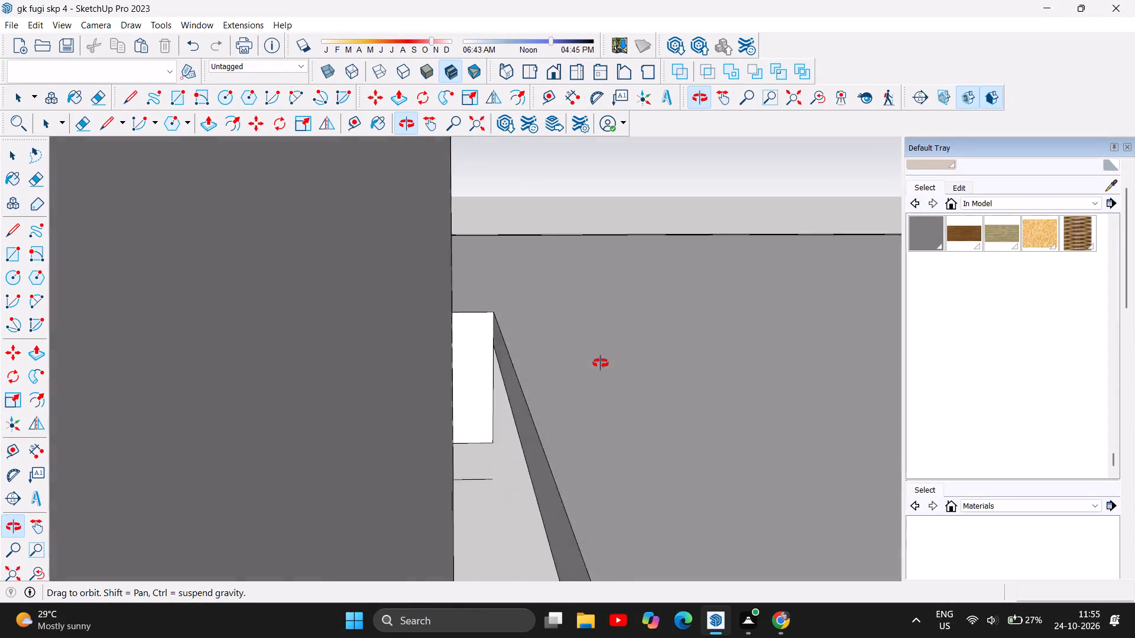
drag(601, 363, 675, 344)
drag(262, 430, 333, 424)
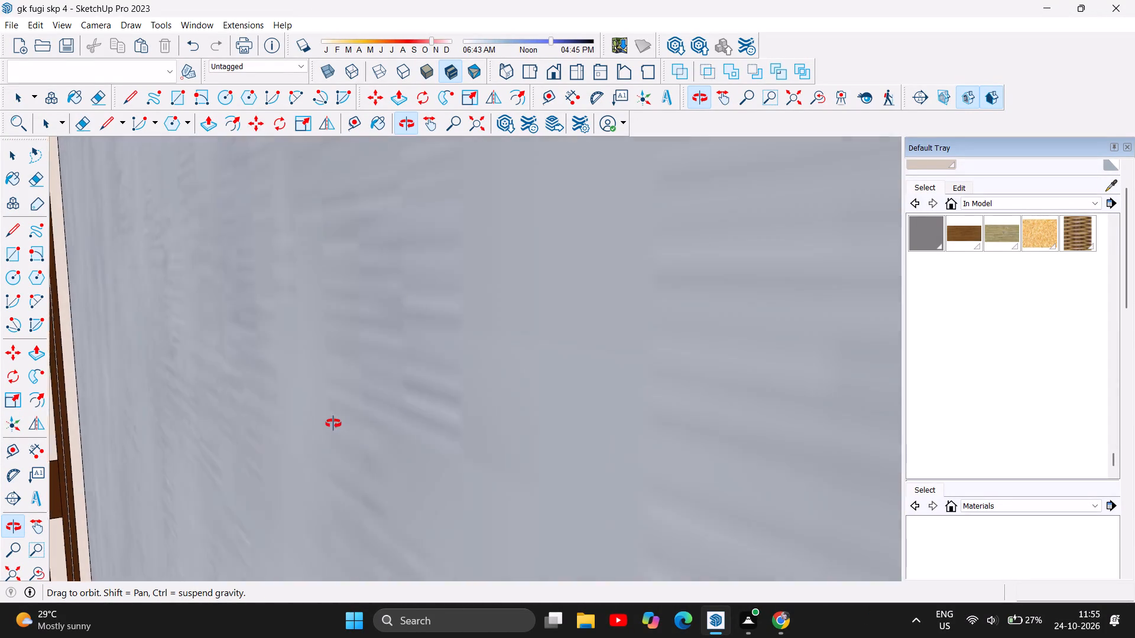
drag(333, 424, 579, 388)
drag(398, 444, 615, 439)
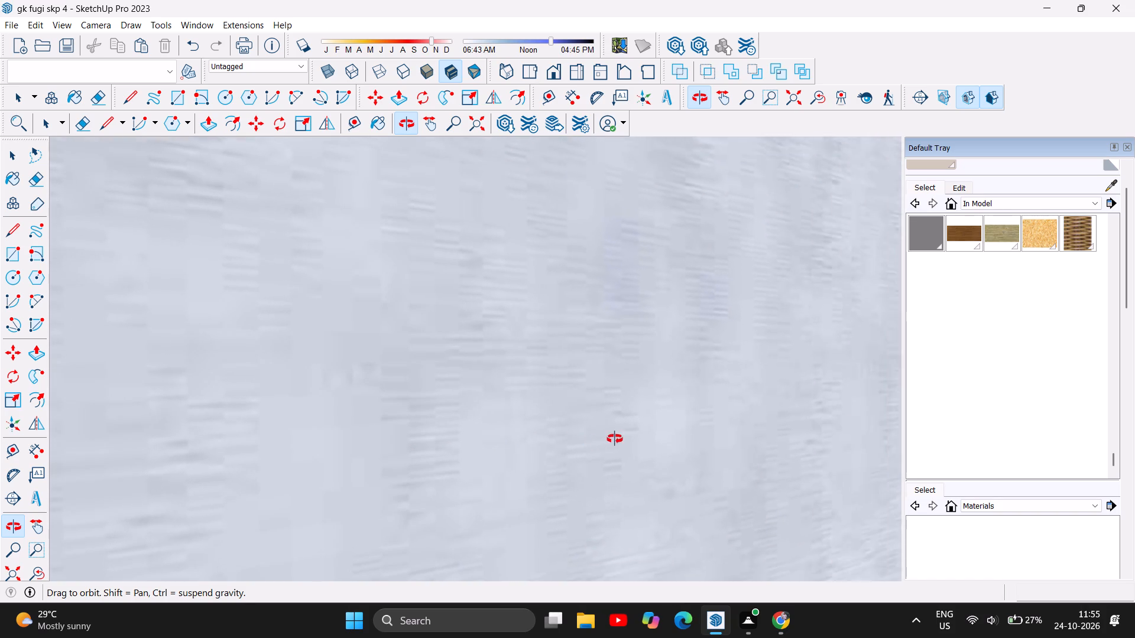
drag(615, 439, 678, 432)
drag(398, 454, 470, 464)
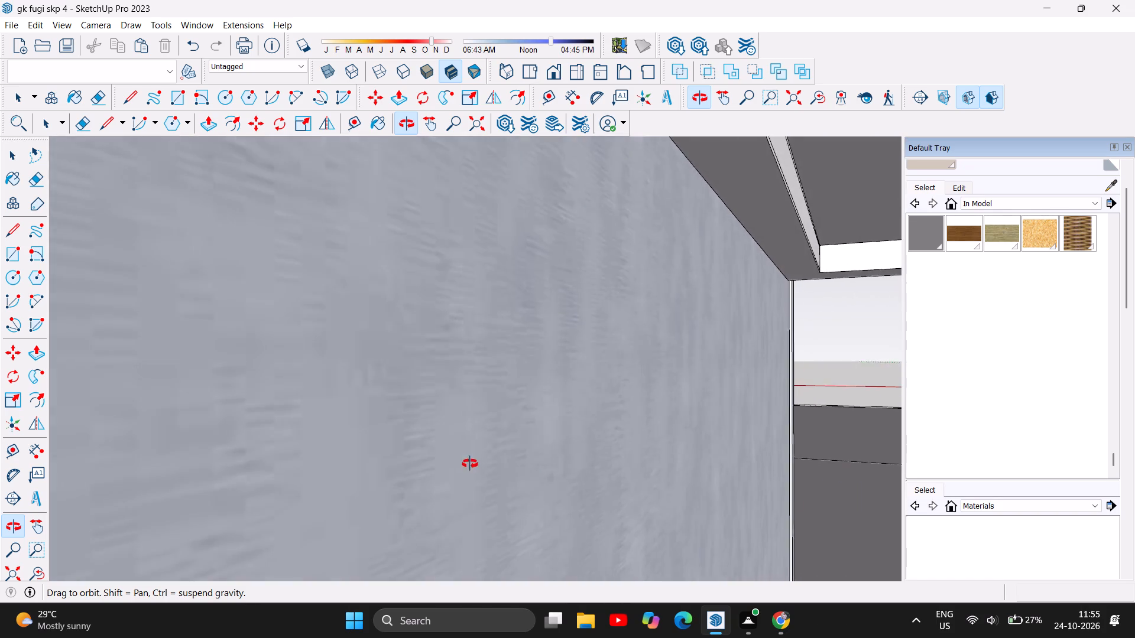
drag(470, 464, 508, 472)
drag(456, 450, 471, 446)
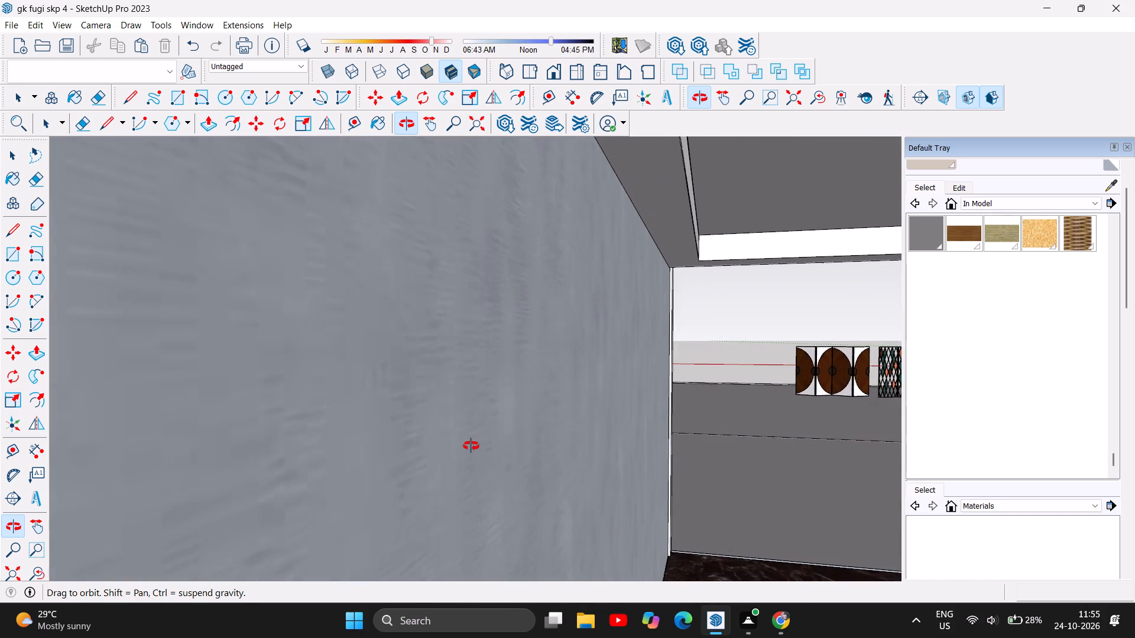
drag(471, 446, 472, 446)
drag(736, 404, 711, 412)
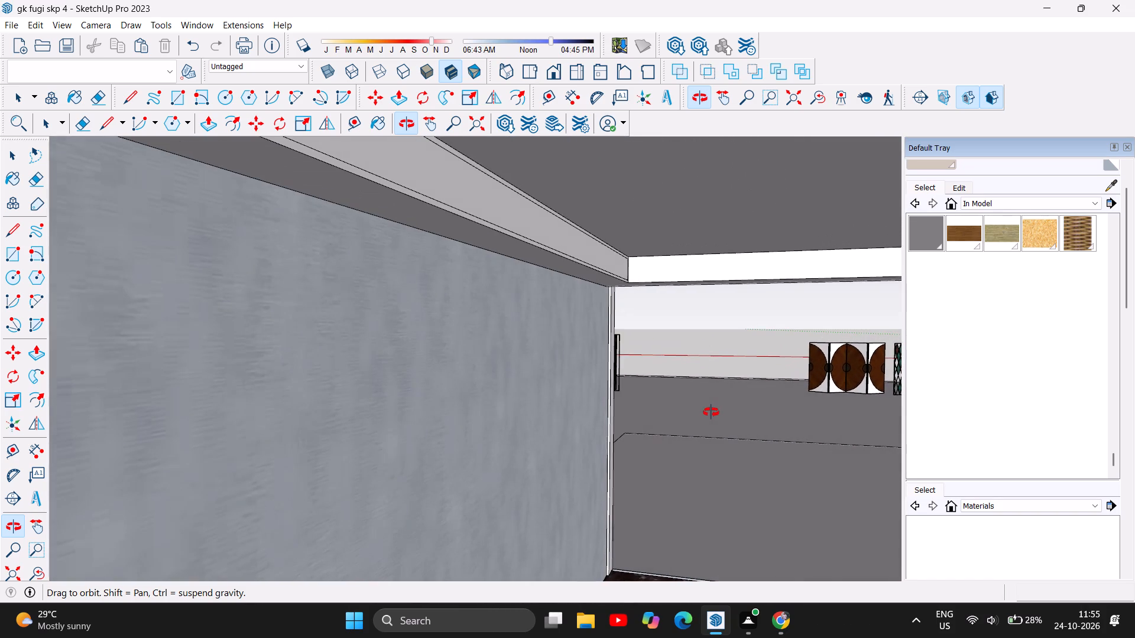
drag(711, 412, 712, 414)
Offset the outline of the tray ceiling's side face above the room's open front inward, as a narrow border like the adjoining face's.
scroll(751, 263, up, 5)
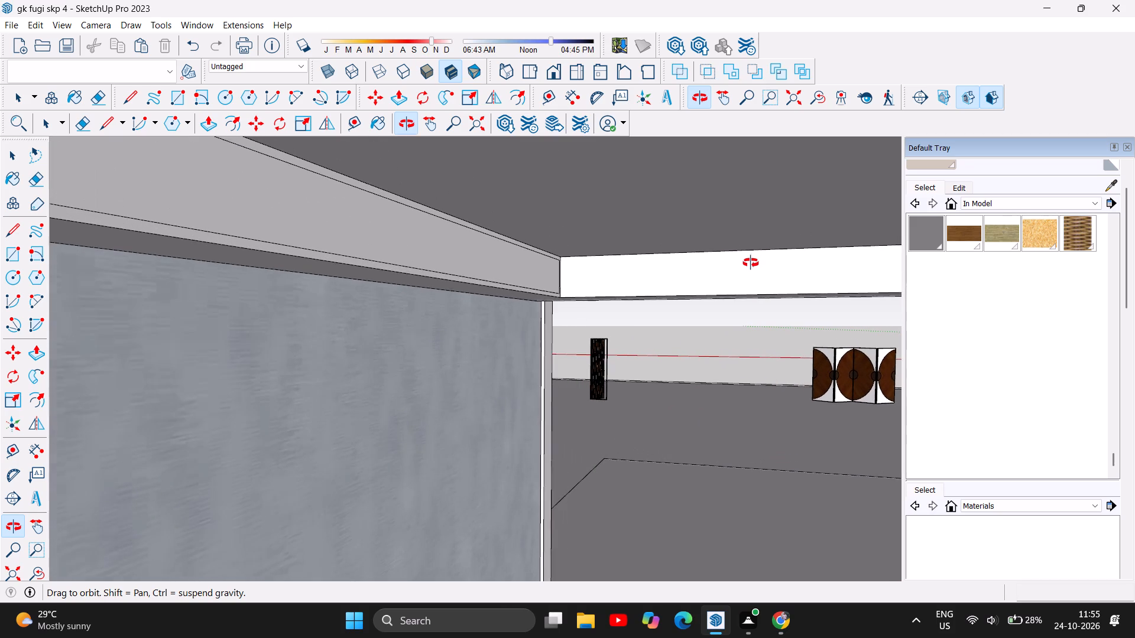
scroll(670, 252, up, 4)
scroll(589, 298, up, 2)
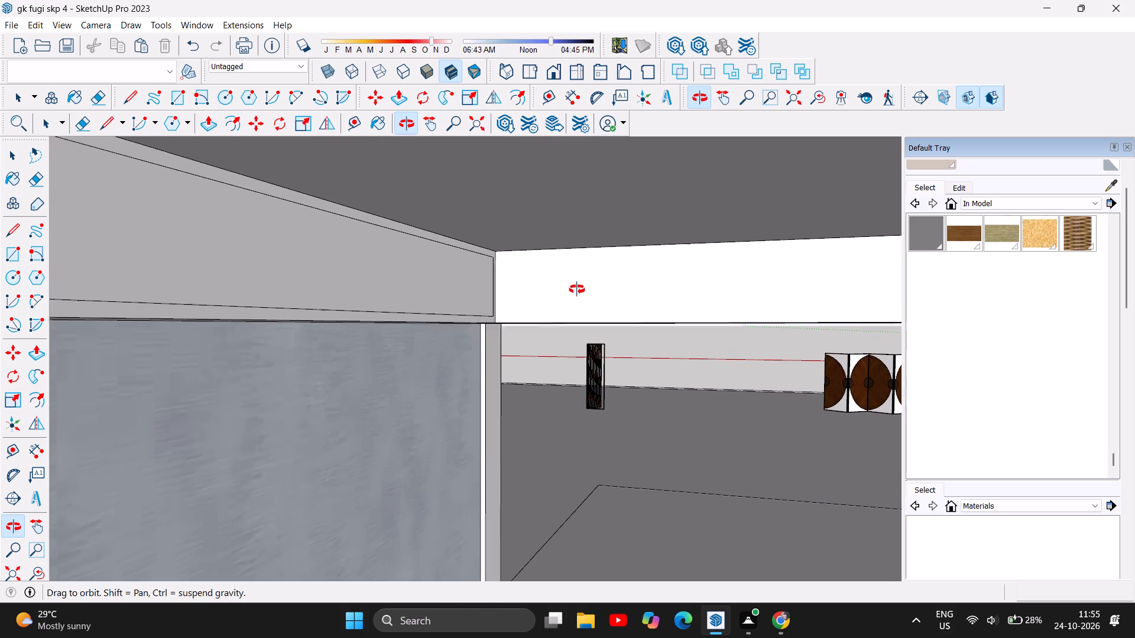
scroll(577, 289, up, 7)
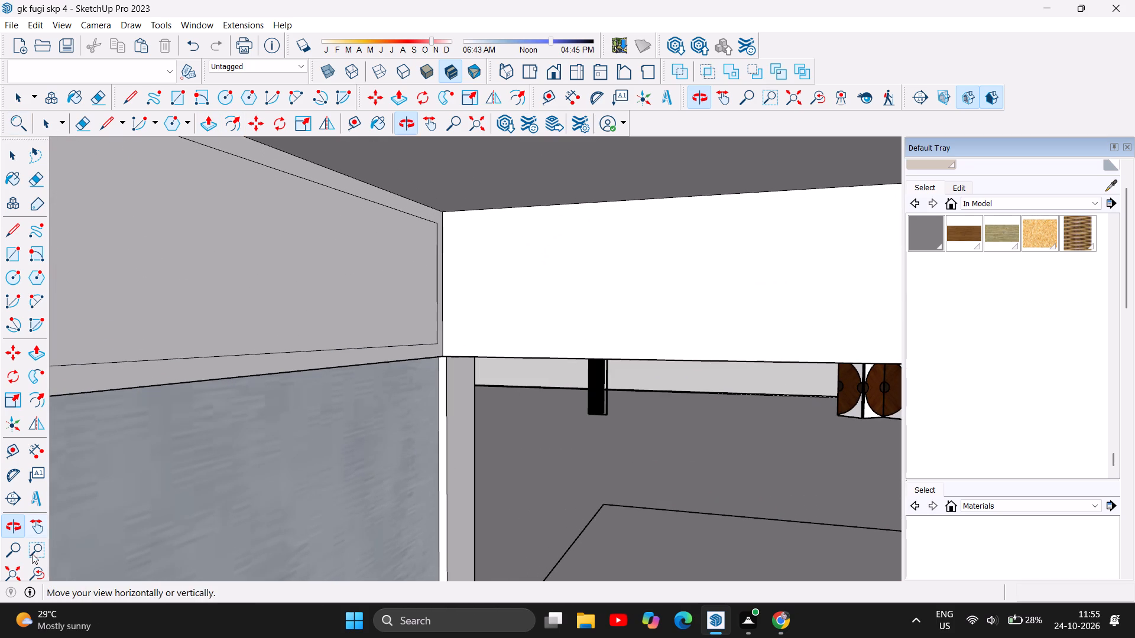
click(36, 396)
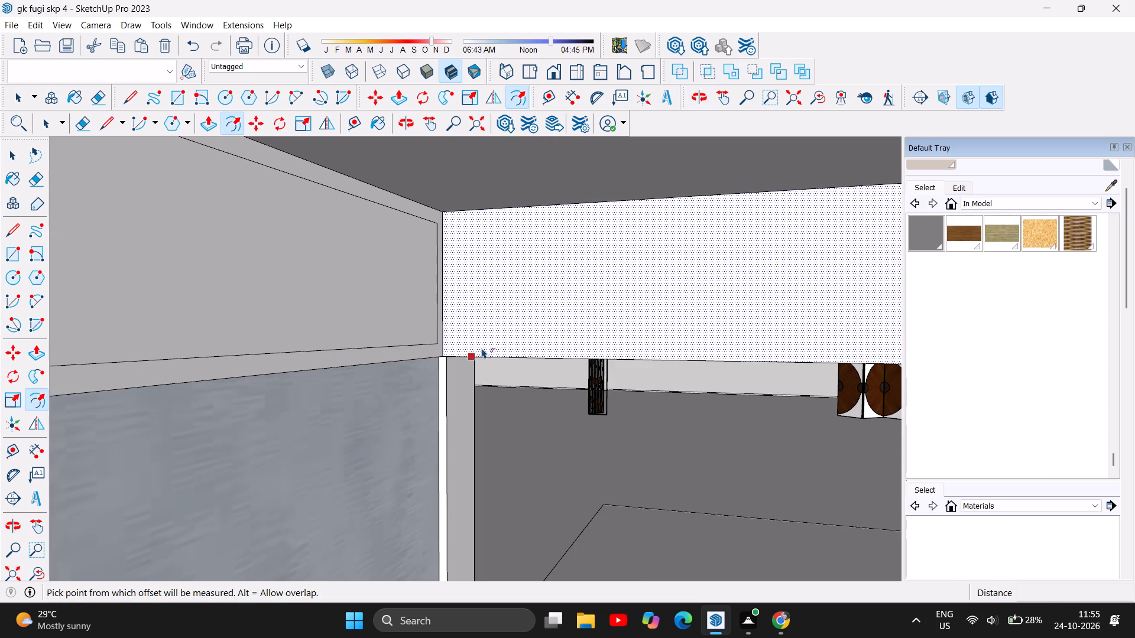
click(489, 355)
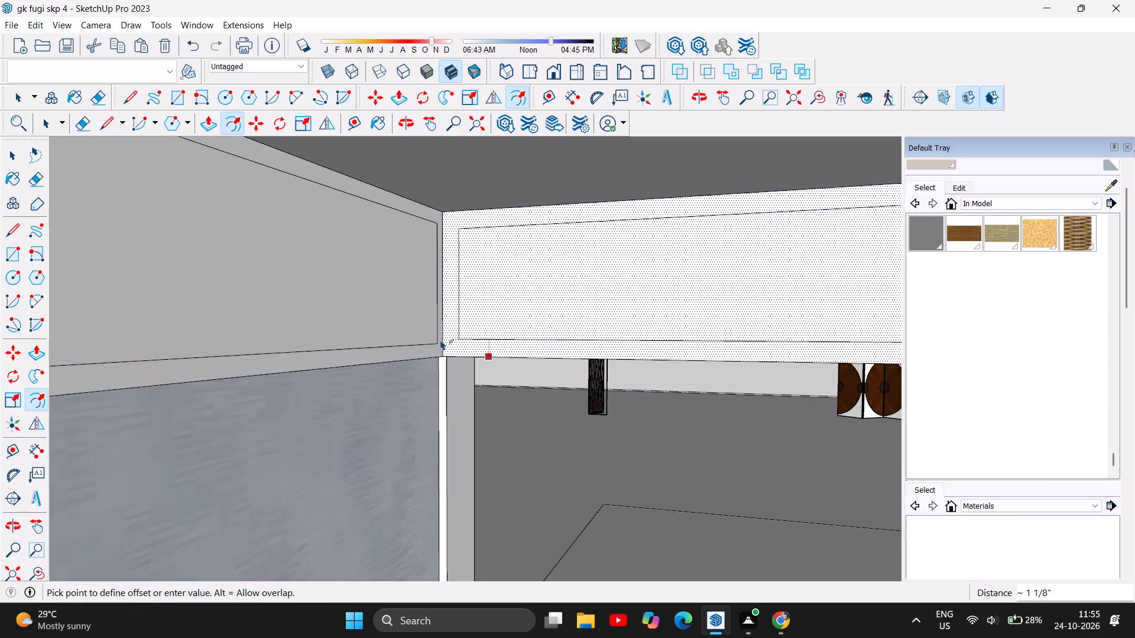
click(437, 340)
scroll(427, 404, down, 3)
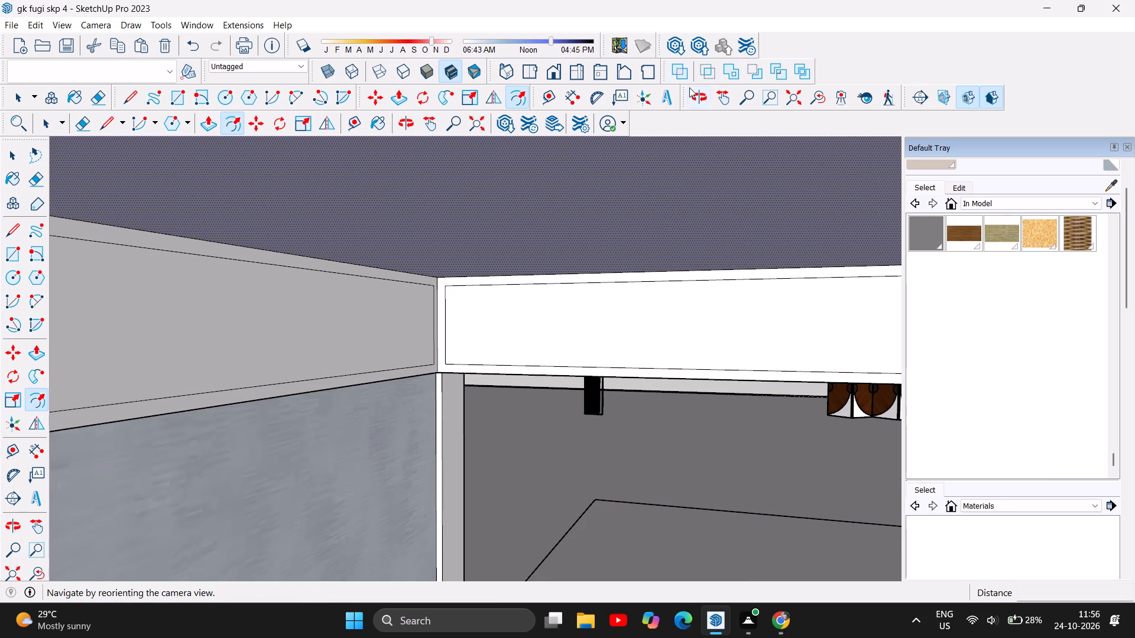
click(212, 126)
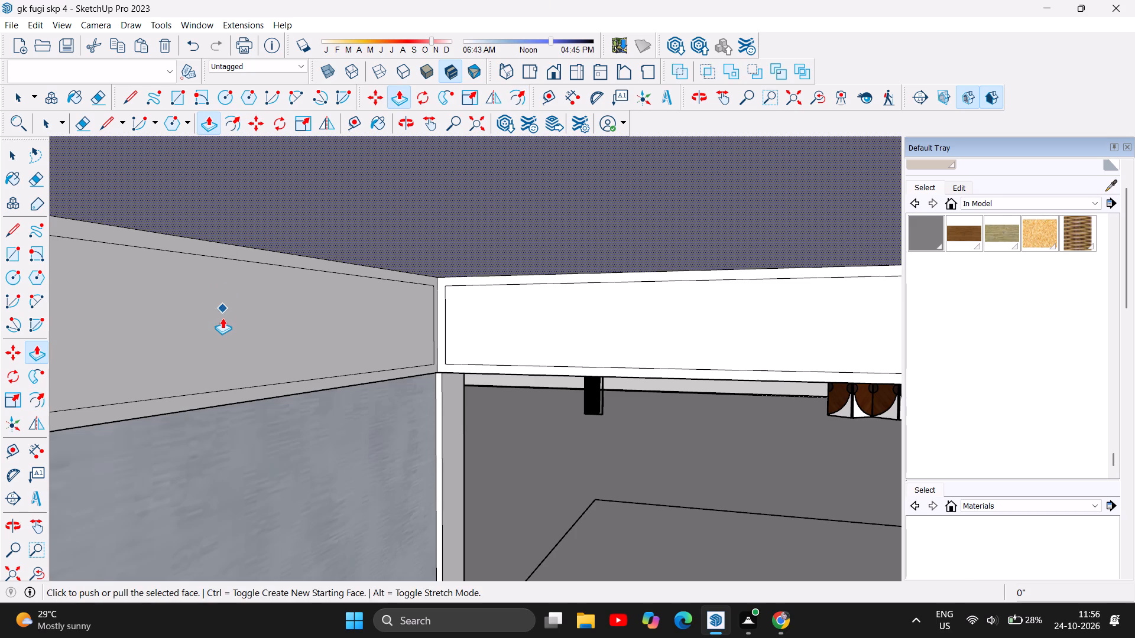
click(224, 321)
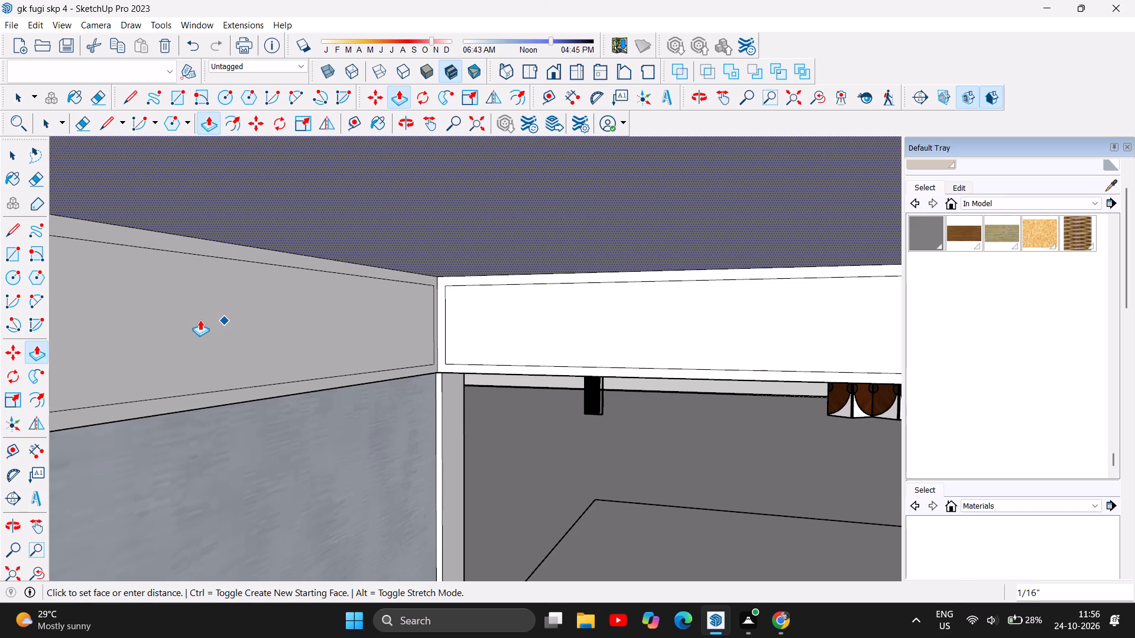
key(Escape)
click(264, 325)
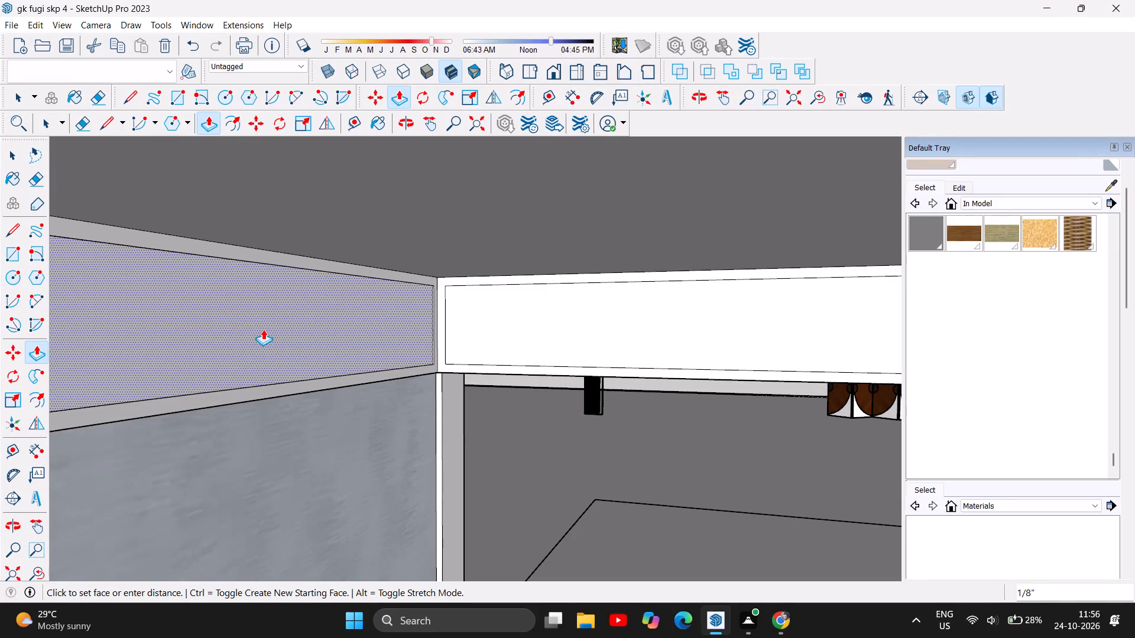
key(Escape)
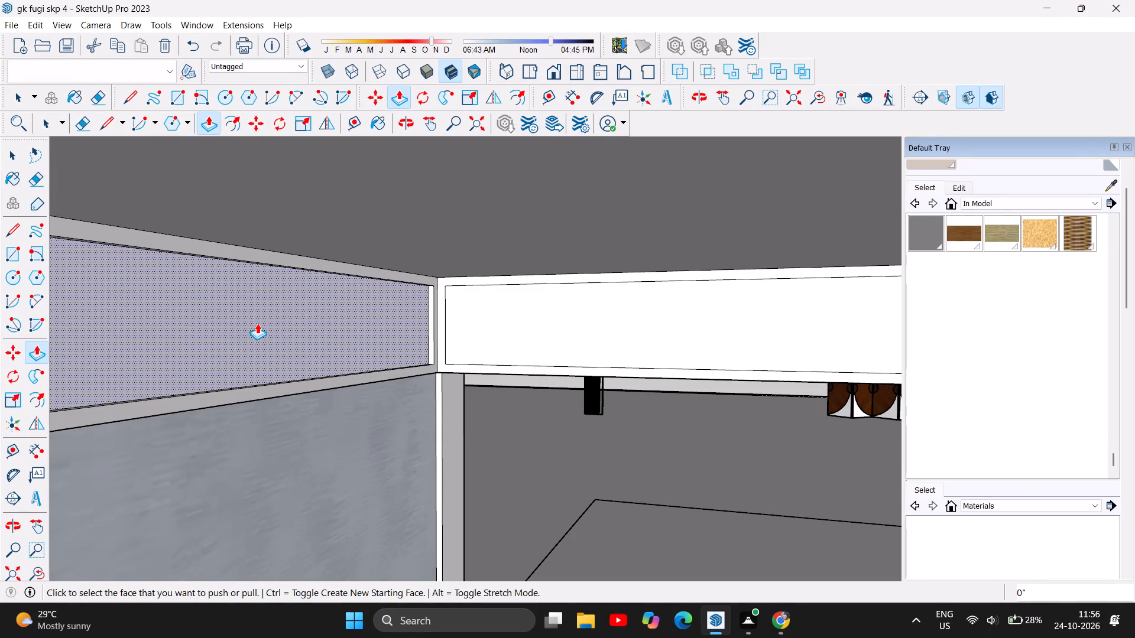
Draw lines about 7/8" long joining the upper corners of both adjoining inset outlines to the tray ceiling's shared vertical corner edge.
scroll(474, 258, up, 6)
scroll(432, 285, up, 8)
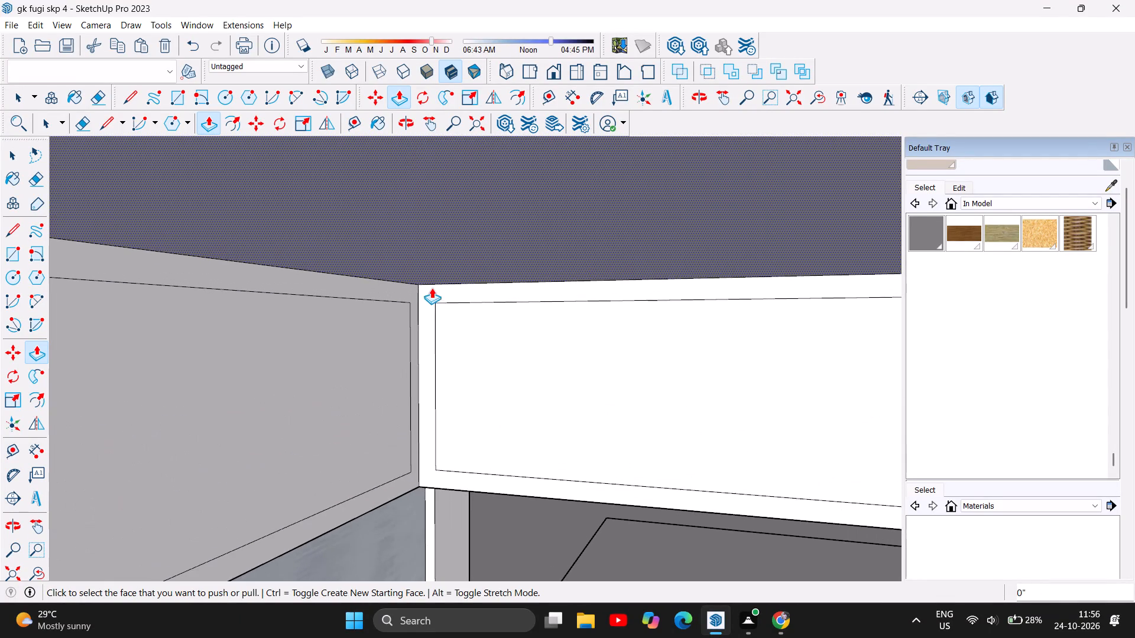
scroll(434, 300, up, 7)
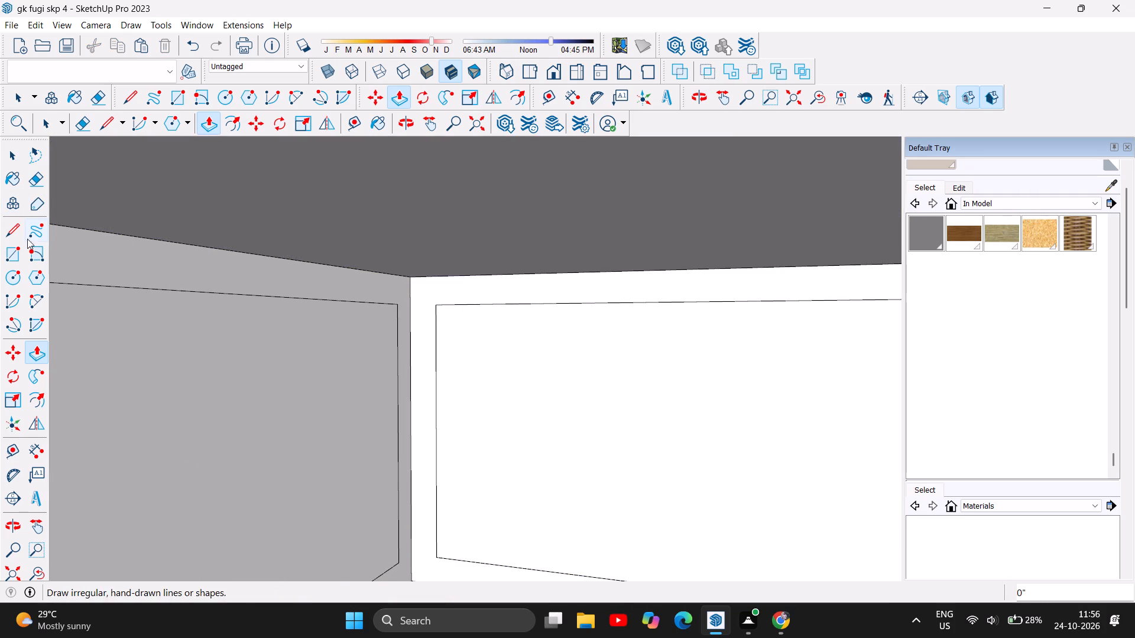
click(19, 234)
click(398, 307)
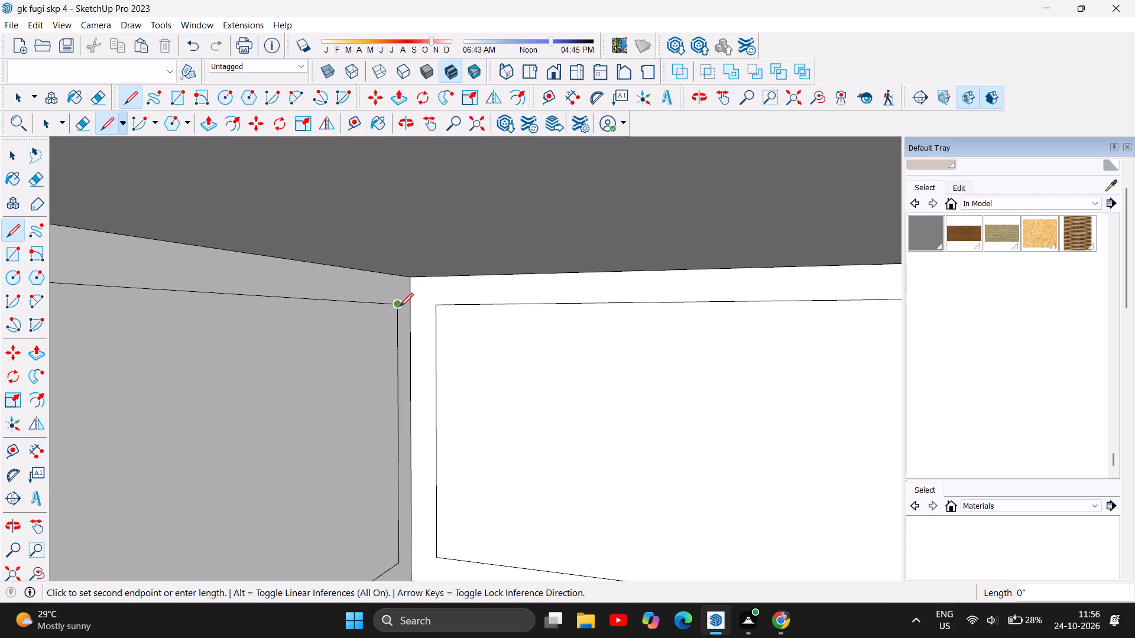
click(410, 304)
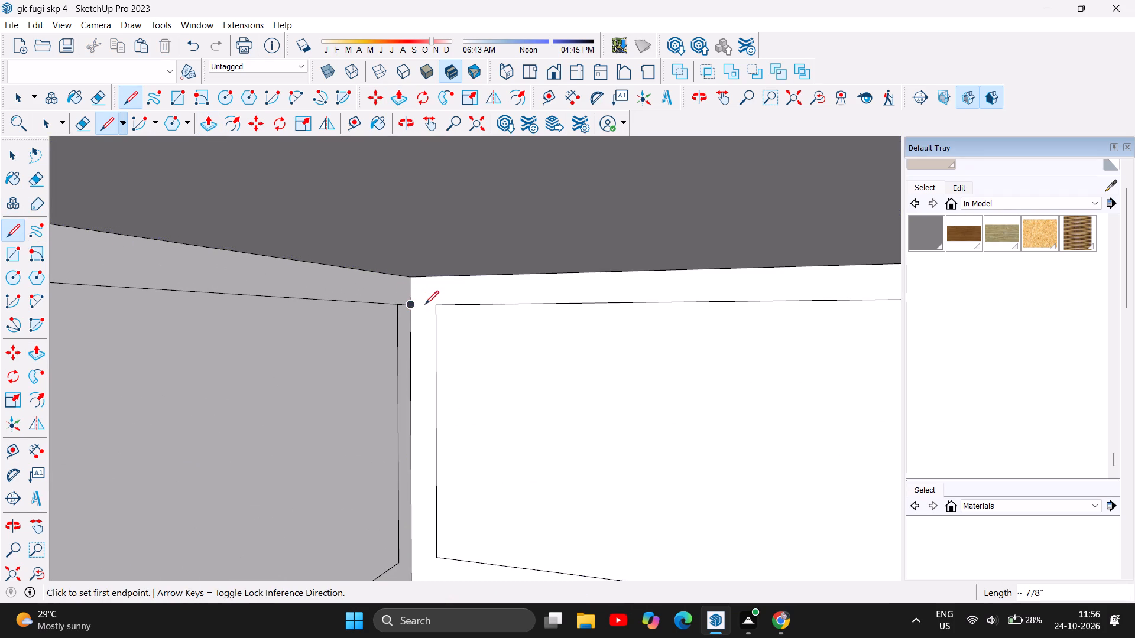
click(436, 304)
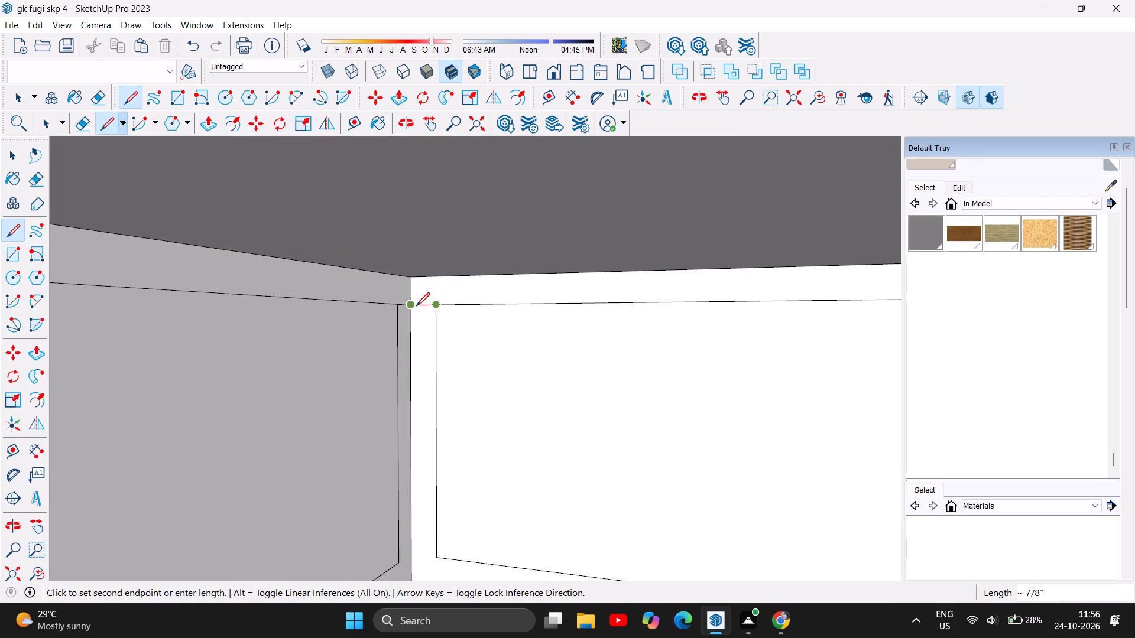
click(411, 305)
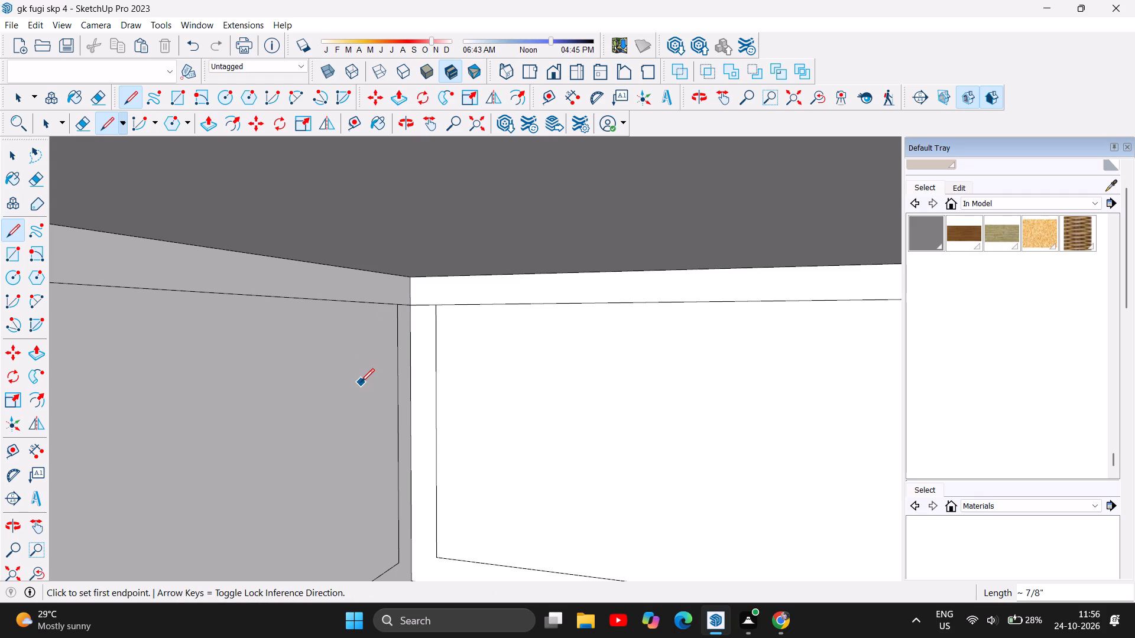
key(Escape)
Draw lines about 7/8" long joining the lower corners of both inset outlines to the same vertical corner edge.
scroll(369, 263, down, 2)
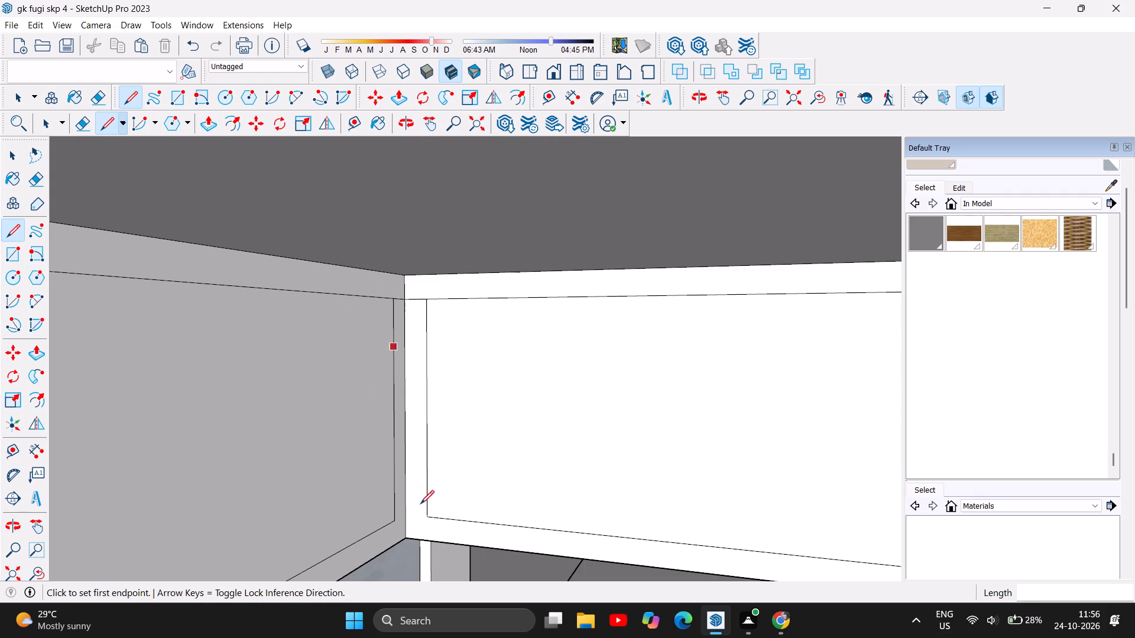
scroll(400, 516, up, 7)
click(391, 523)
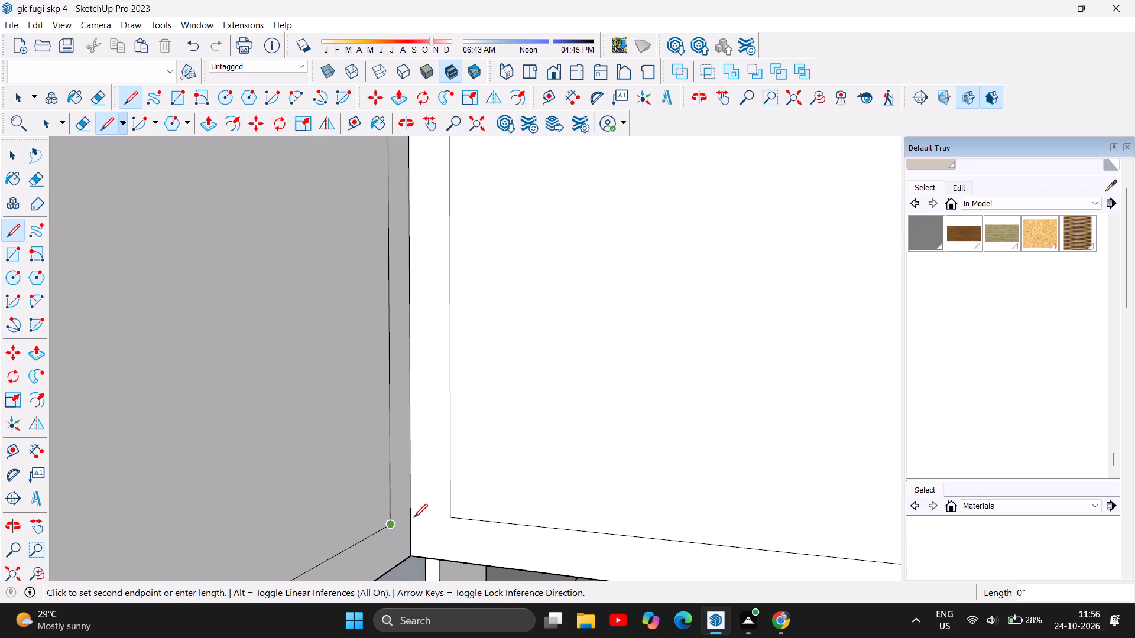
click(411, 512)
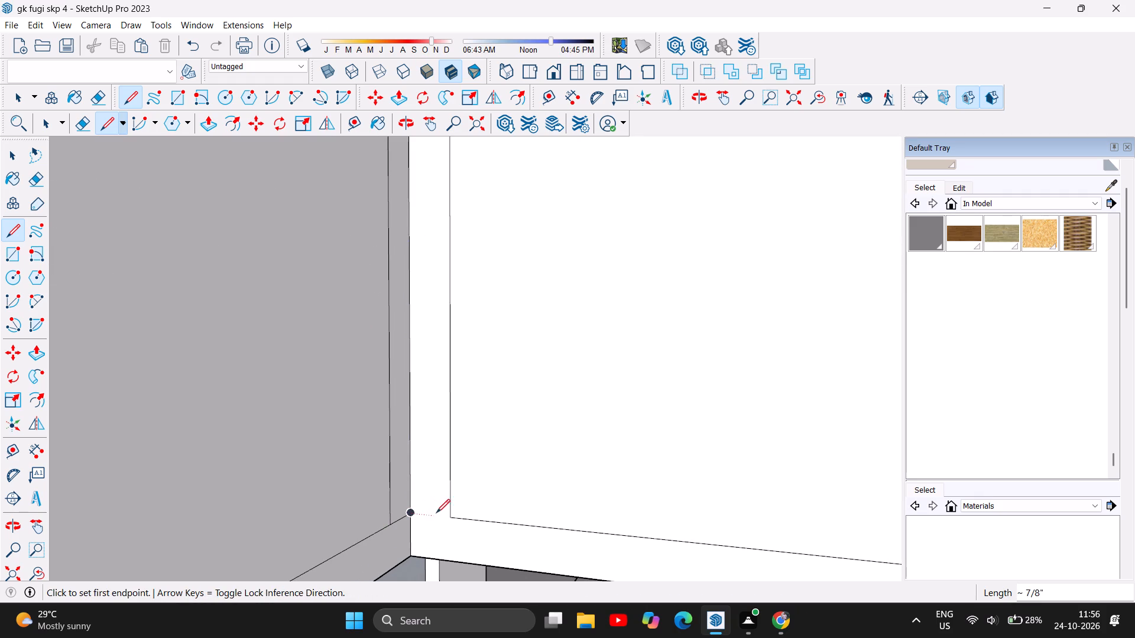
click(451, 518)
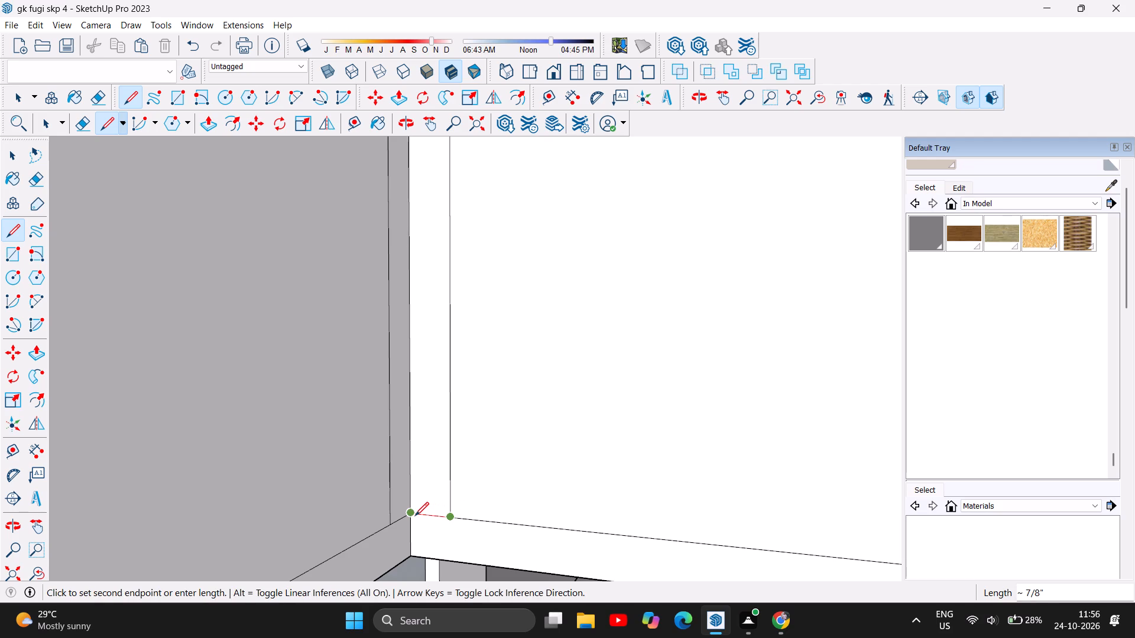
click(413, 515)
scroll(227, 444, down, 4)
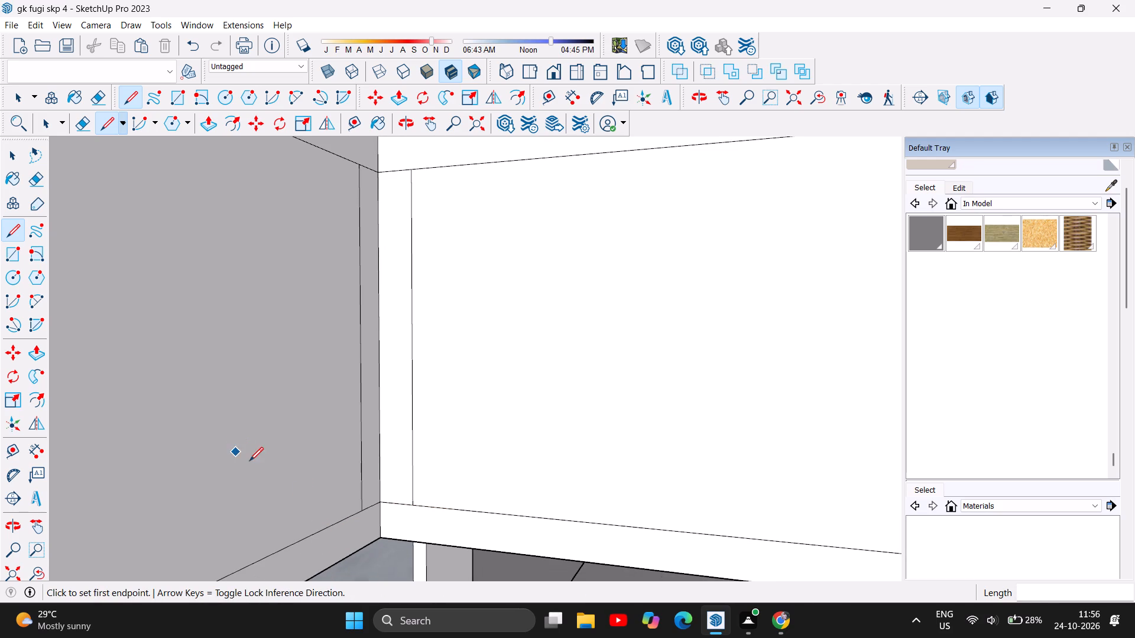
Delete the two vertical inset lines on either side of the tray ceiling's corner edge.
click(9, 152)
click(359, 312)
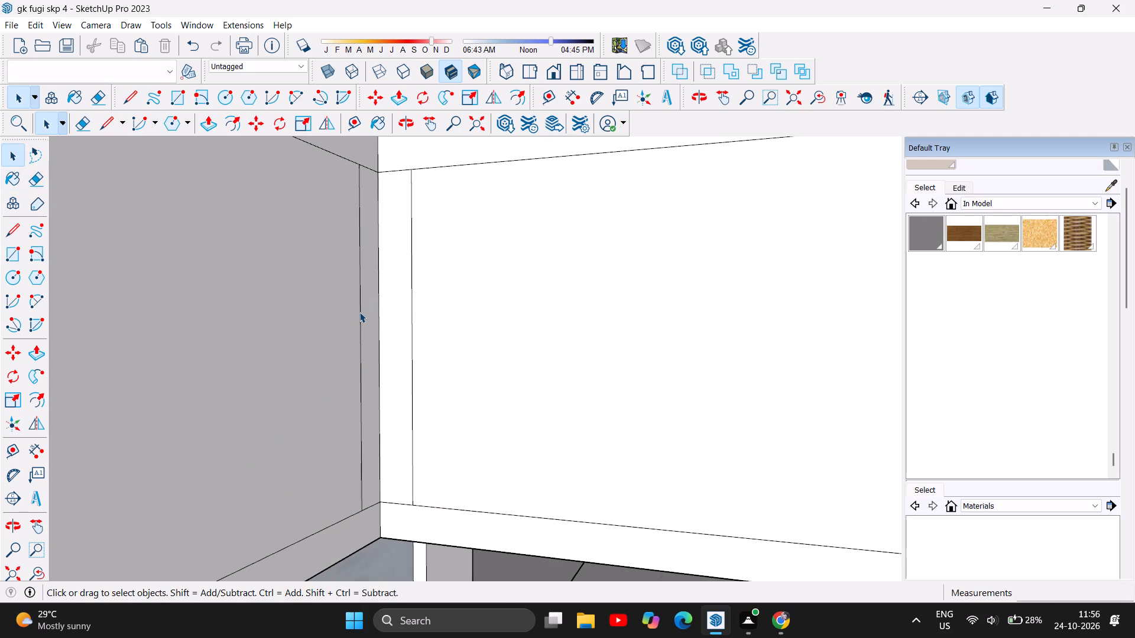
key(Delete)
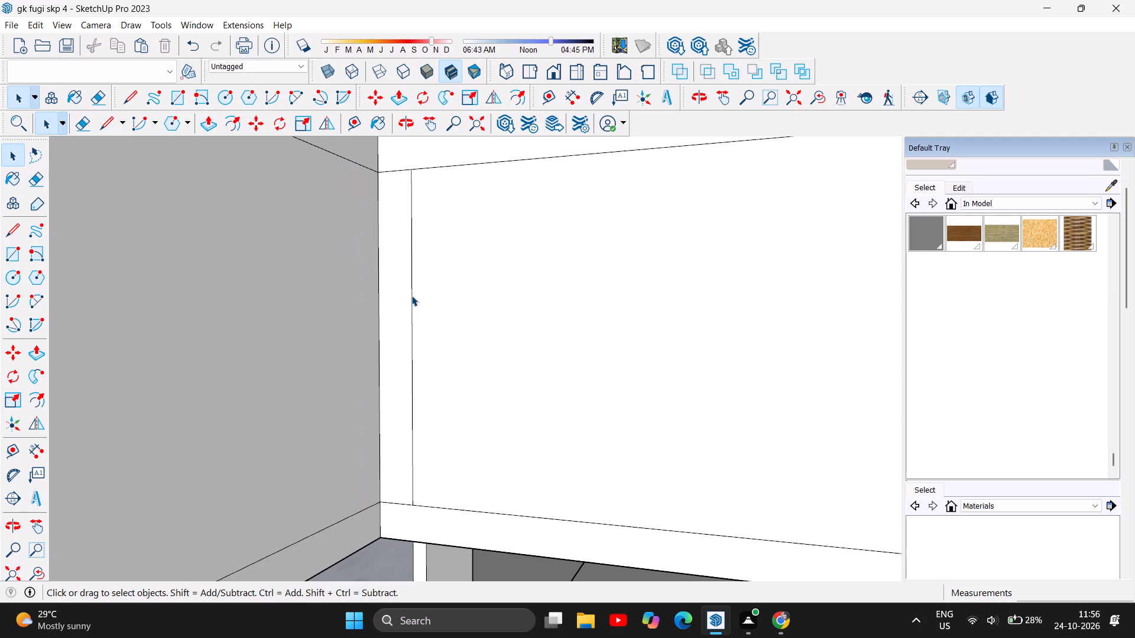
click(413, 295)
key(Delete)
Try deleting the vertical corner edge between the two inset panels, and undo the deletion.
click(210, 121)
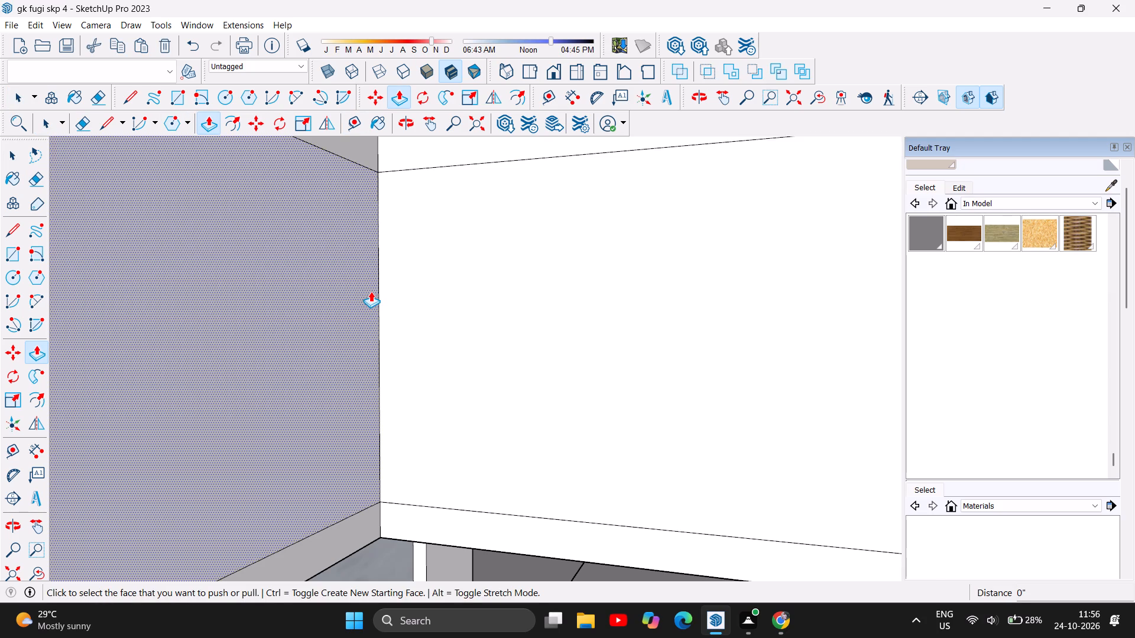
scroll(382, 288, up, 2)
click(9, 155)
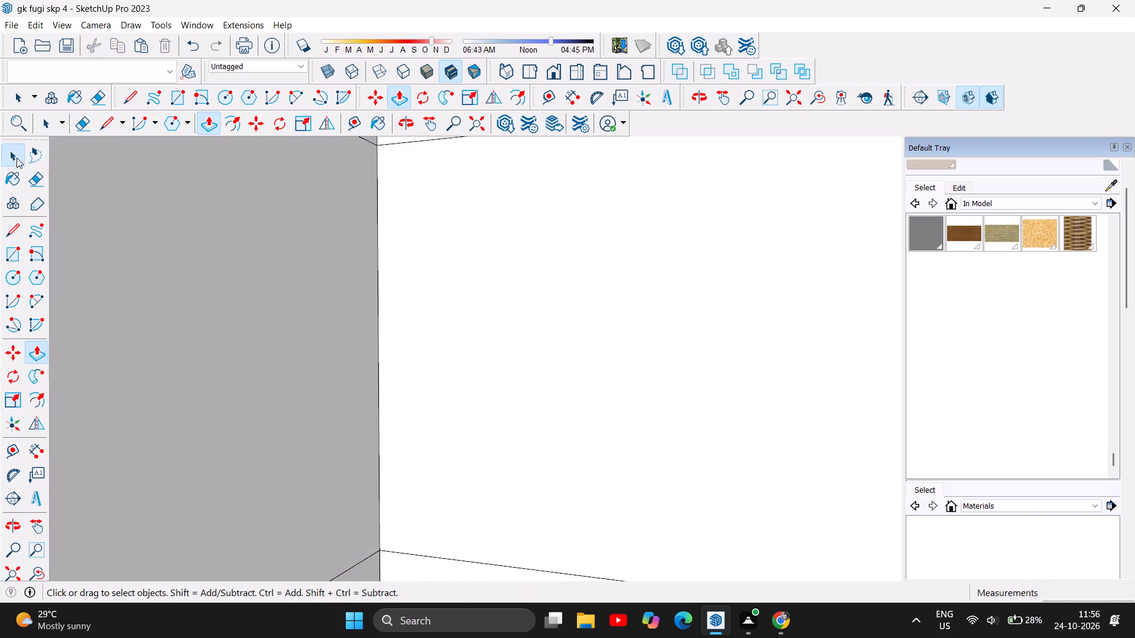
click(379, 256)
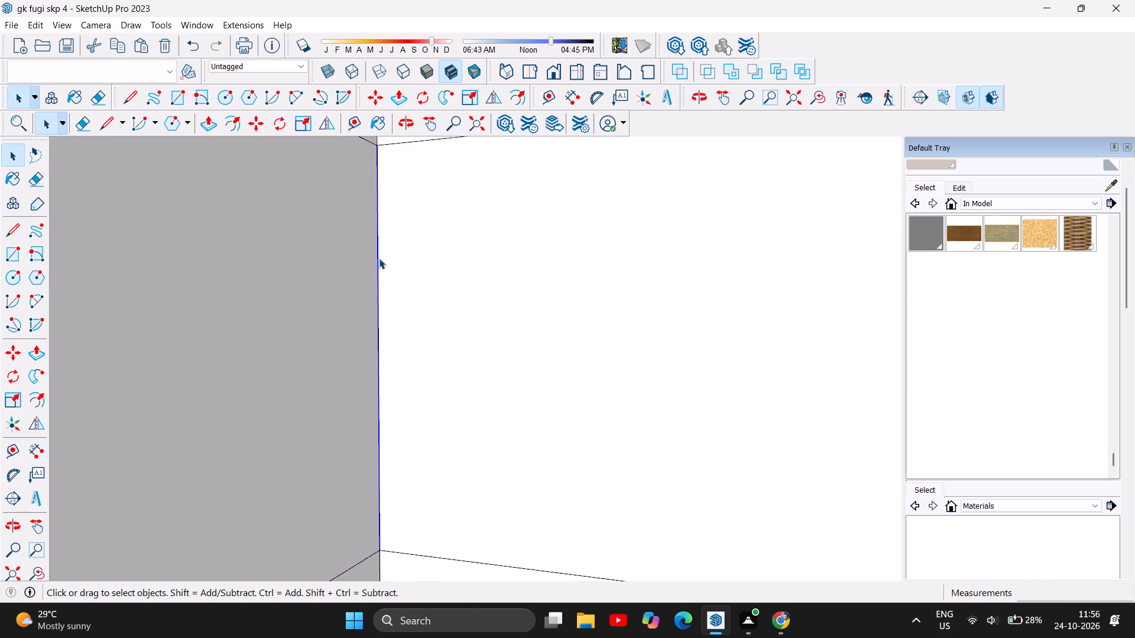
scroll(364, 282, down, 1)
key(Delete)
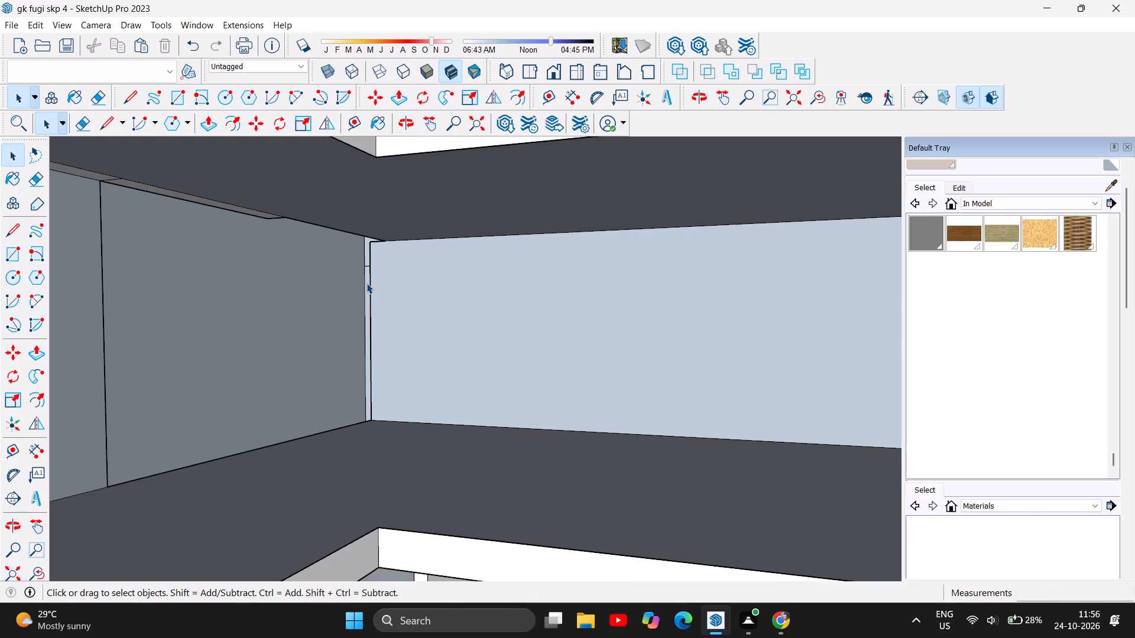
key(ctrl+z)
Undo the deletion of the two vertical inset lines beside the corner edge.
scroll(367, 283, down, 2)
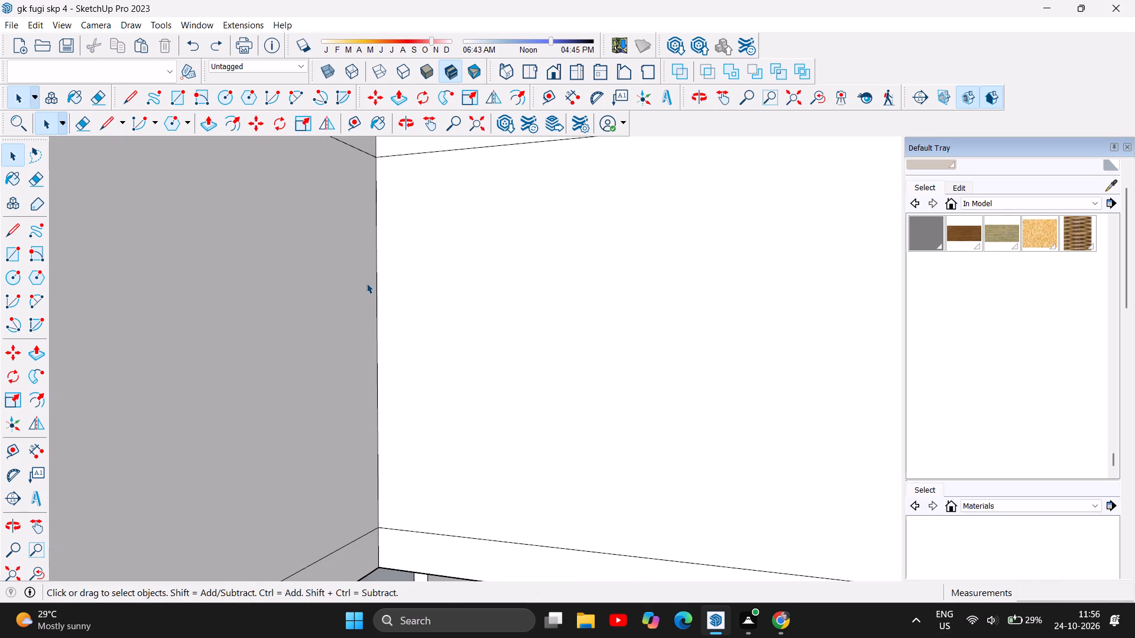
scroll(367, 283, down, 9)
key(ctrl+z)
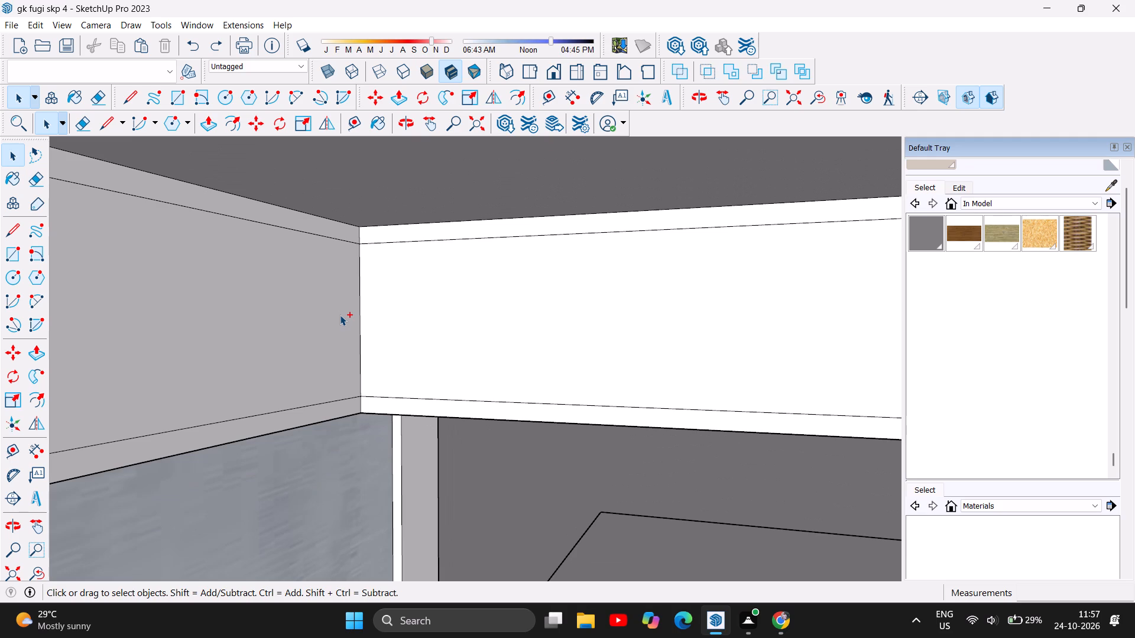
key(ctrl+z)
Push/pull the grey side face's upper and lower border strips out into the room, entering a distance of 1.5".
scroll(343, 311, down, 7)
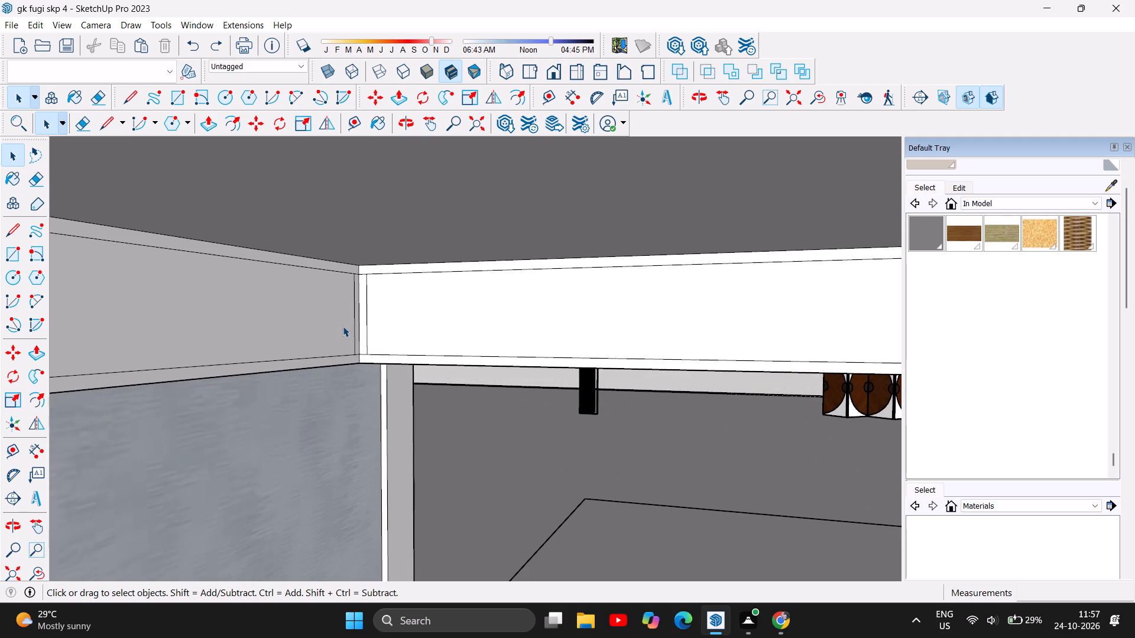
scroll(331, 369, up, 2)
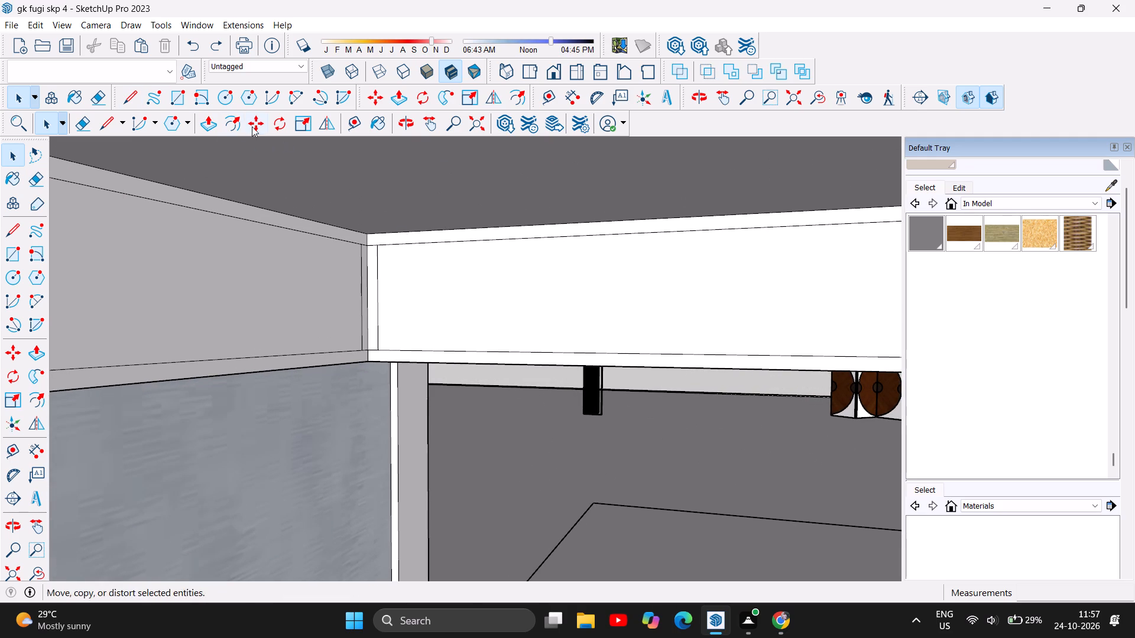
click(206, 128)
click(252, 208)
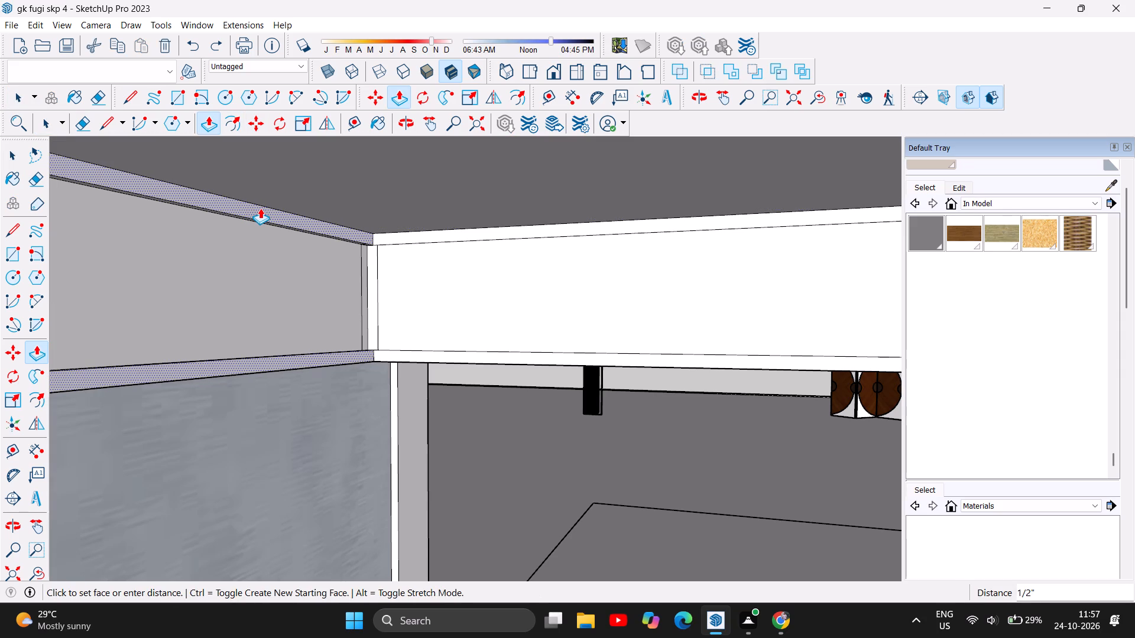
text(1.5)
key(Return)
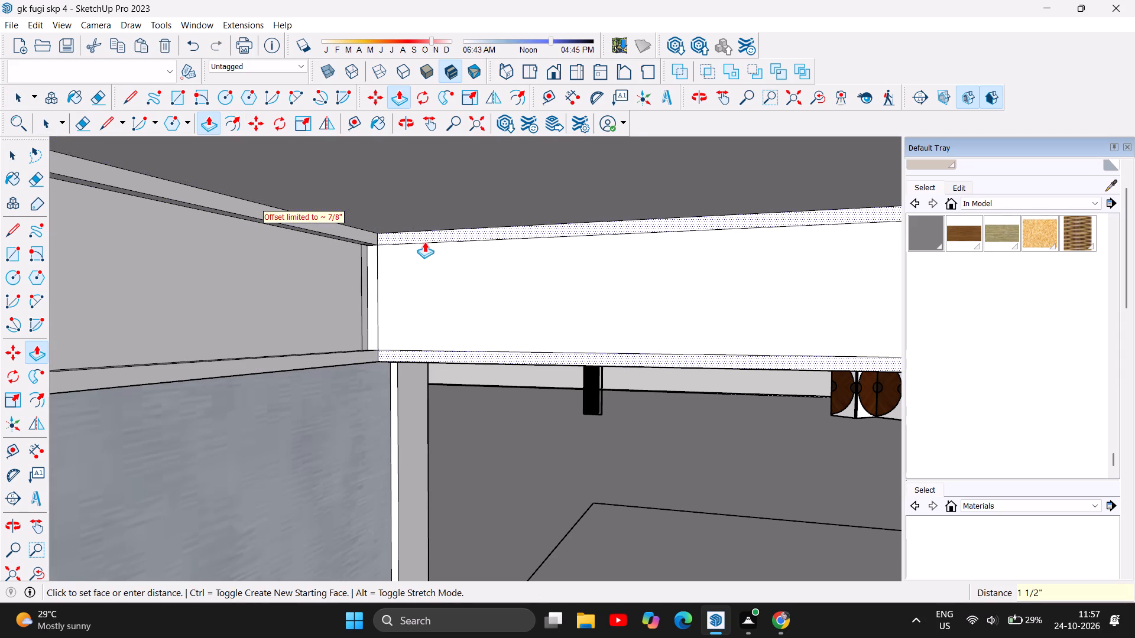
Push/pull the border strips of the white side face above the open front outward, entering a distance of 1.5".
click(430, 232)
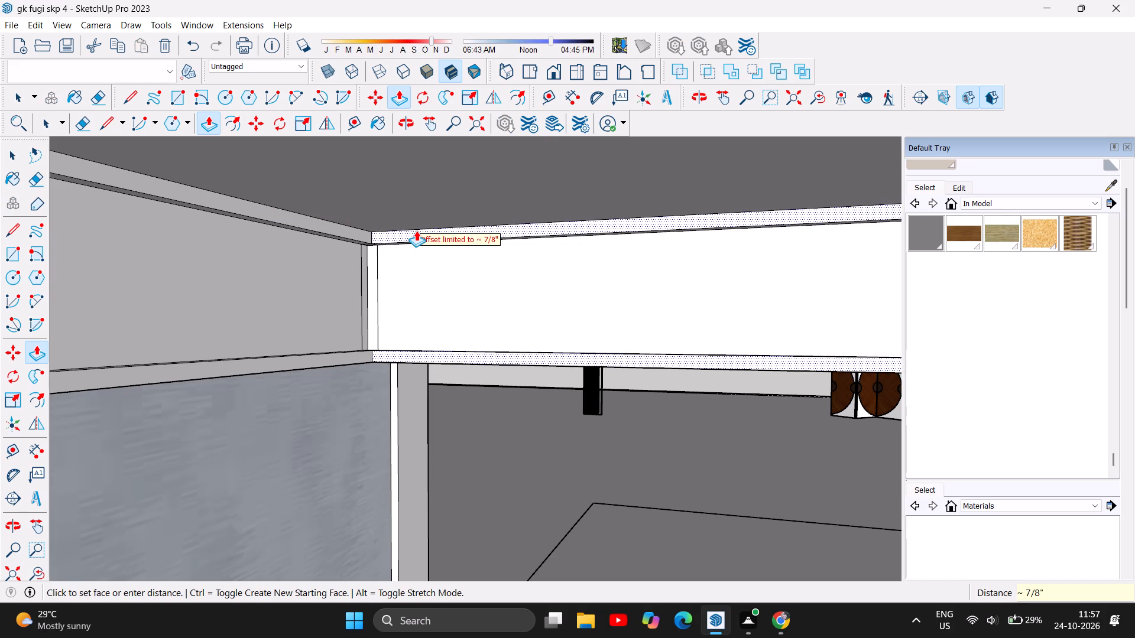
text(1.5)
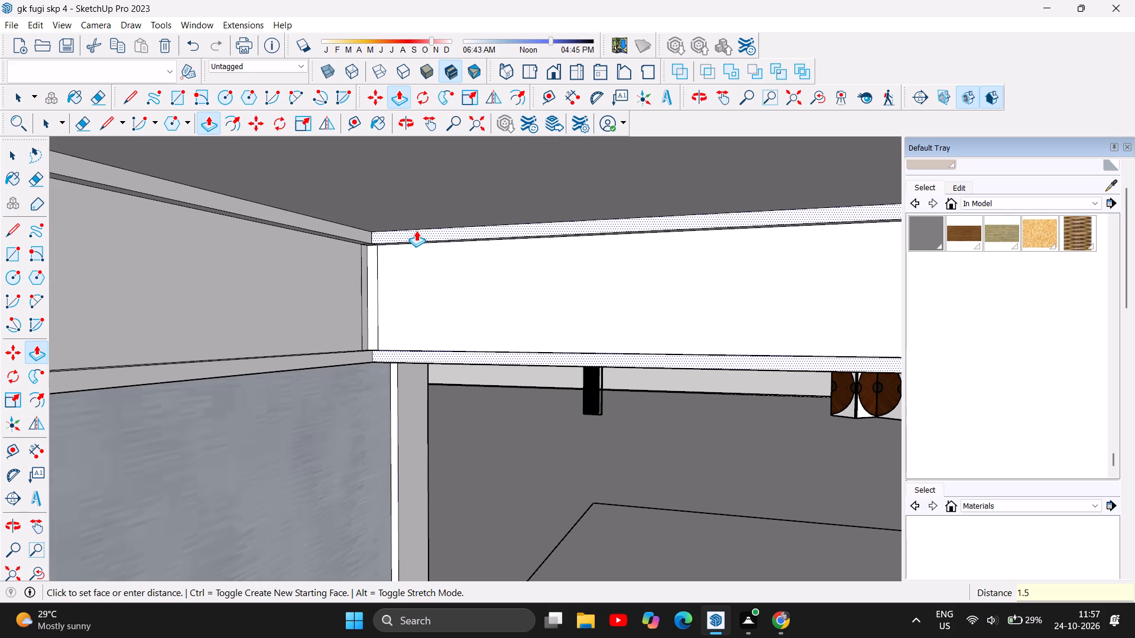
key(Return)
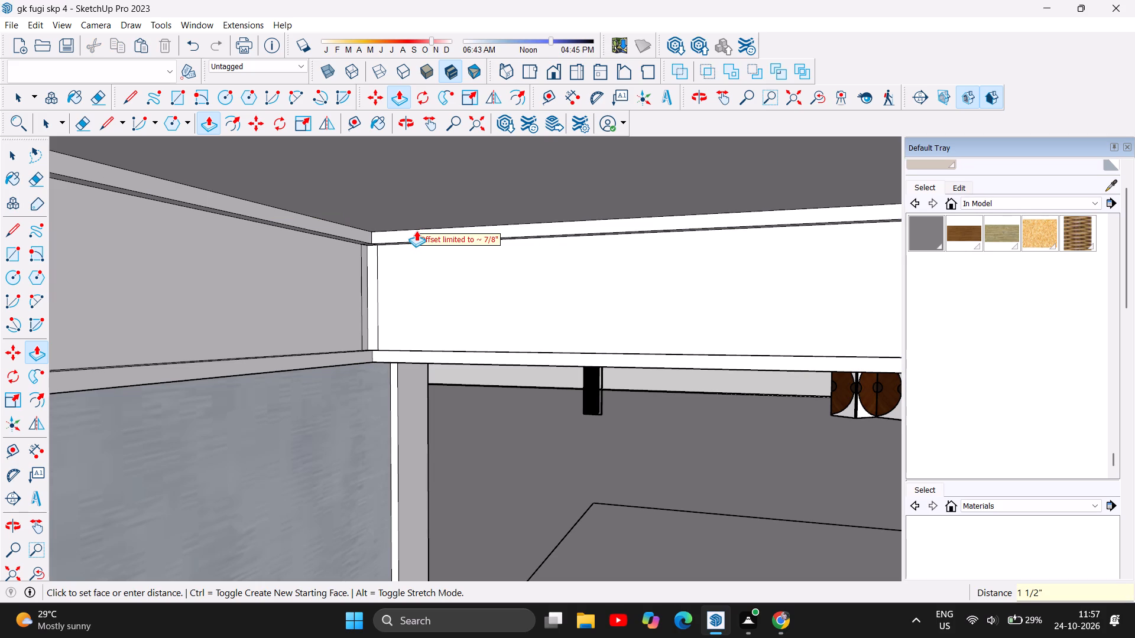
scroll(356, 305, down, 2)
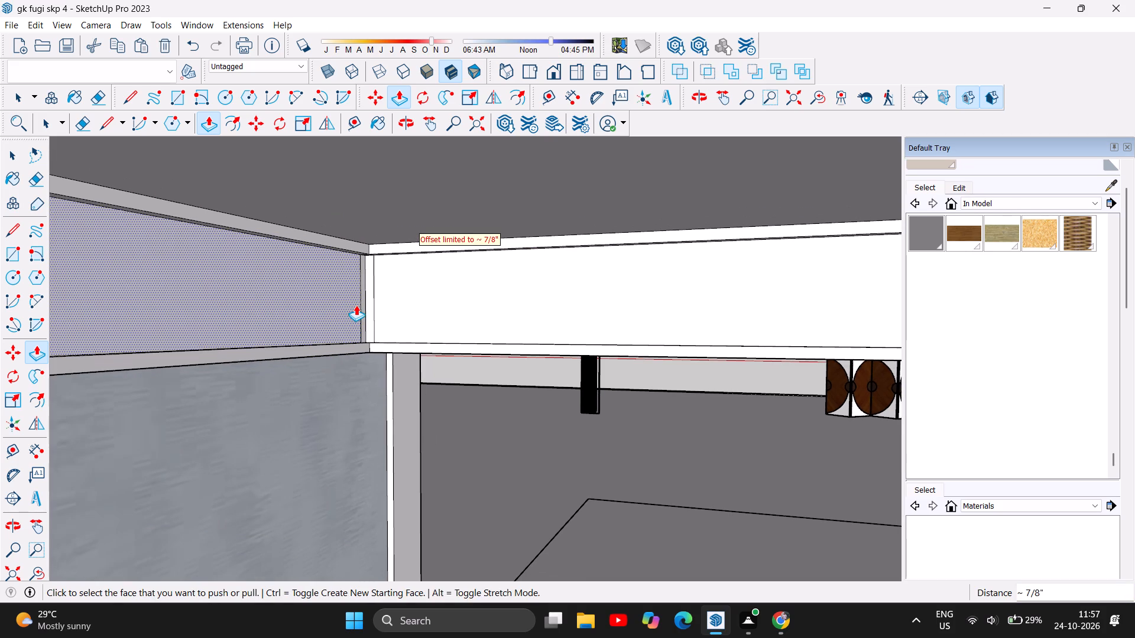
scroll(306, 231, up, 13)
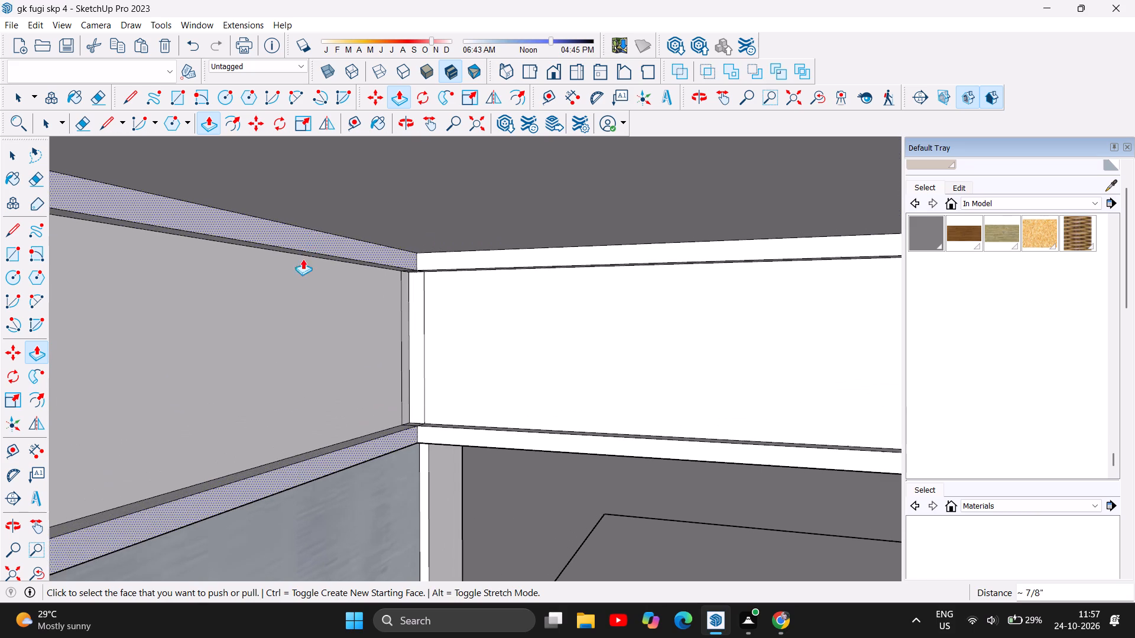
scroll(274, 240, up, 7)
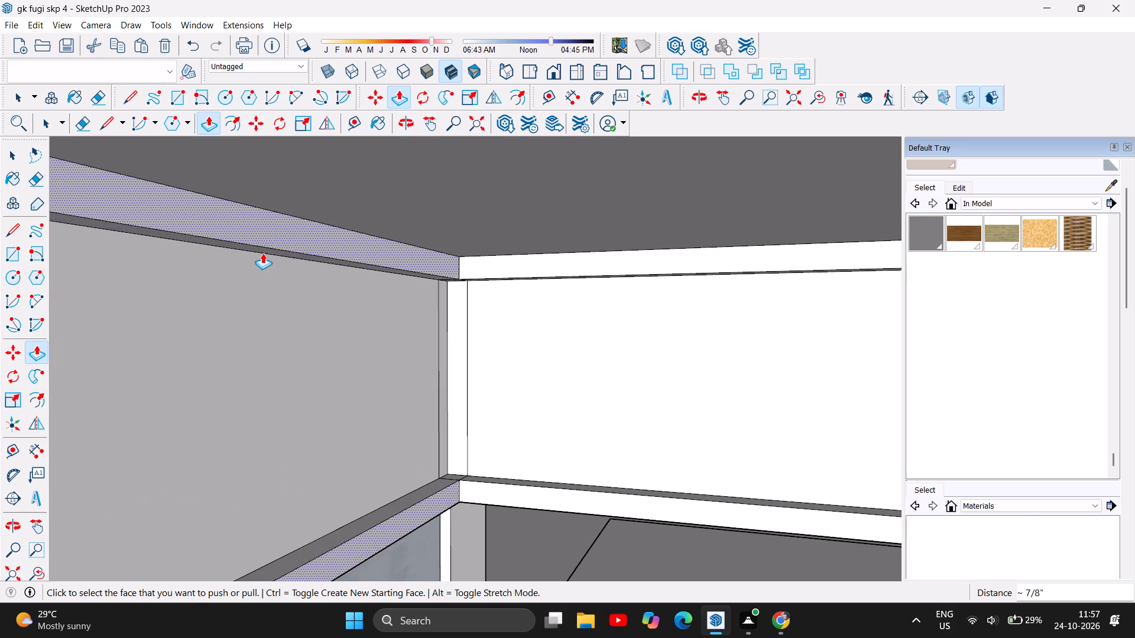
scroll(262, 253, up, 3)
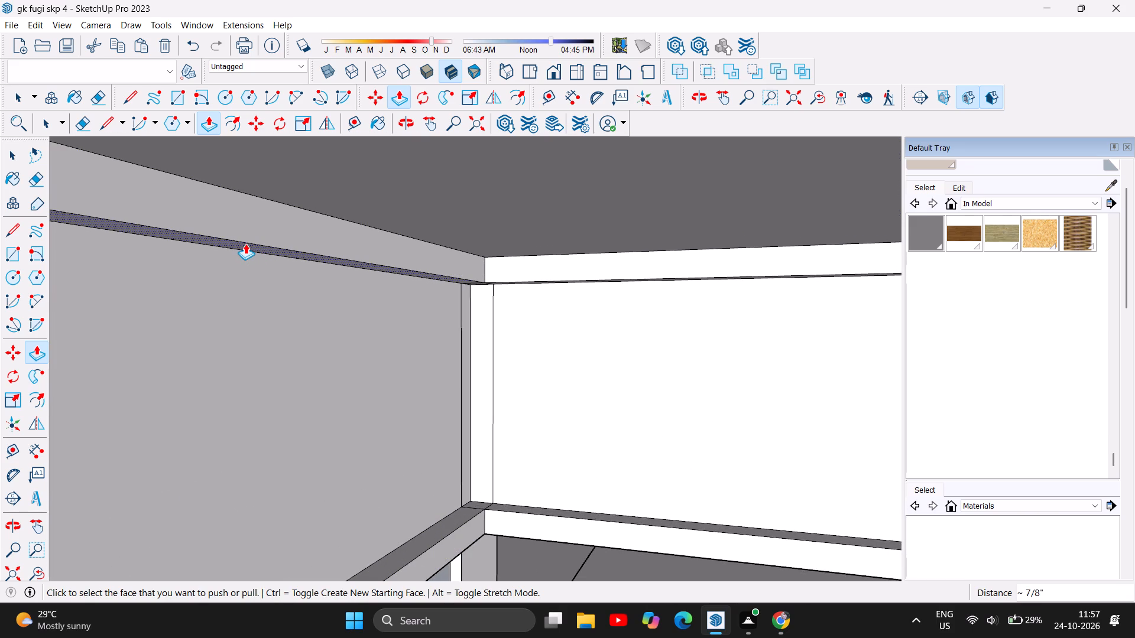
Push/pull the underside of the grey side face's upper border strip downward by 4".
click(245, 243)
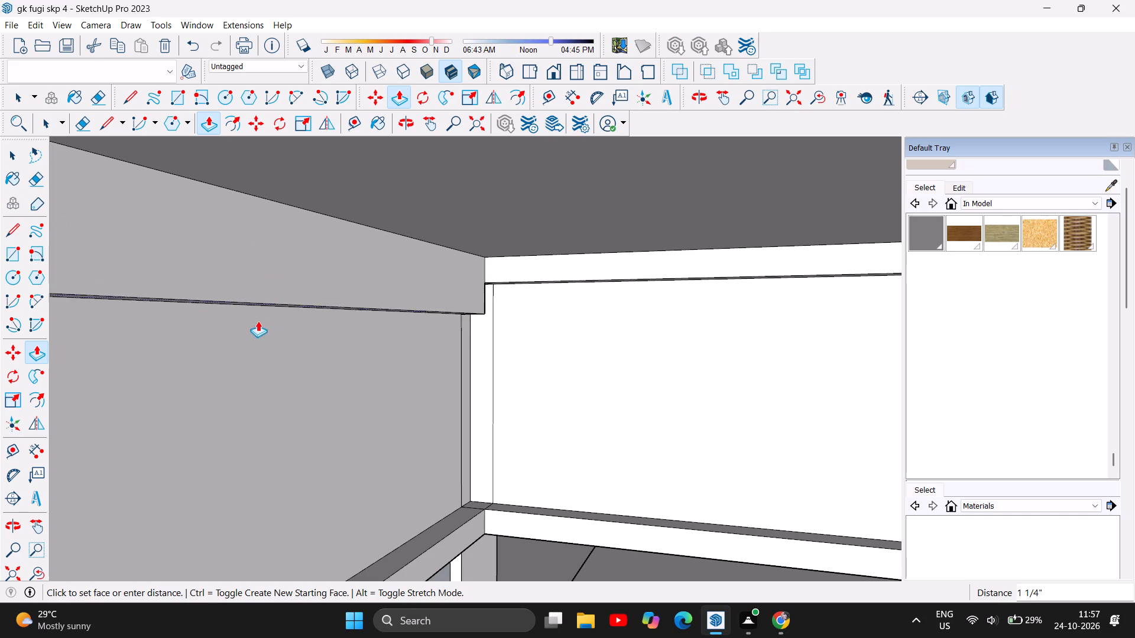
key(4)
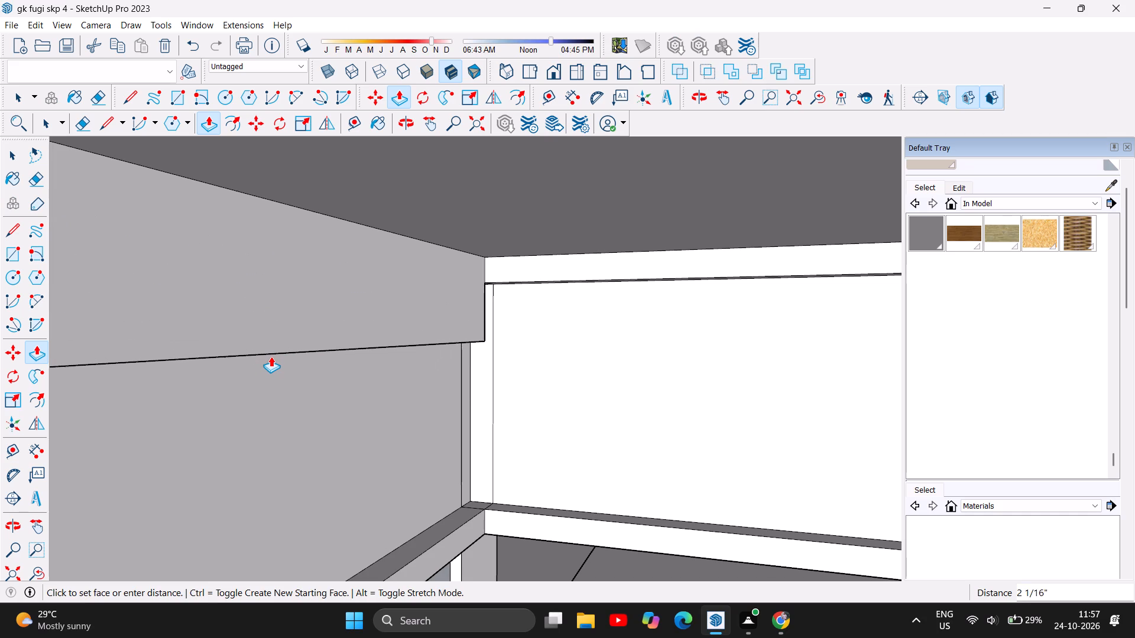
key(Return)
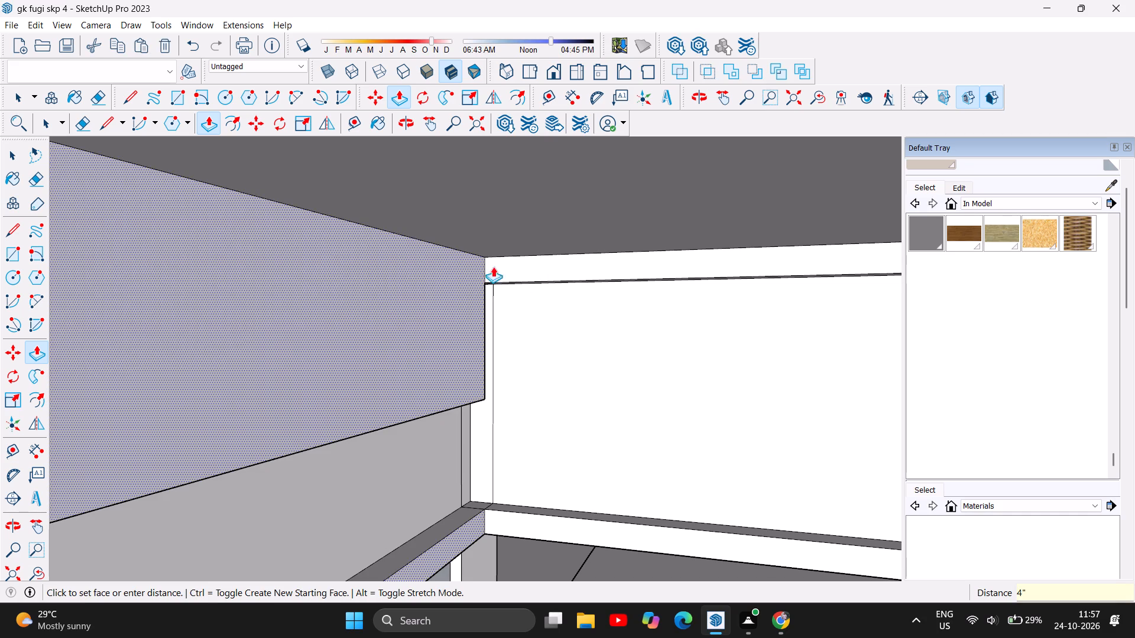
Push/pull the underside of the adjoining white side face's upper border strip downward by 4".
scroll(576, 280, up, 12)
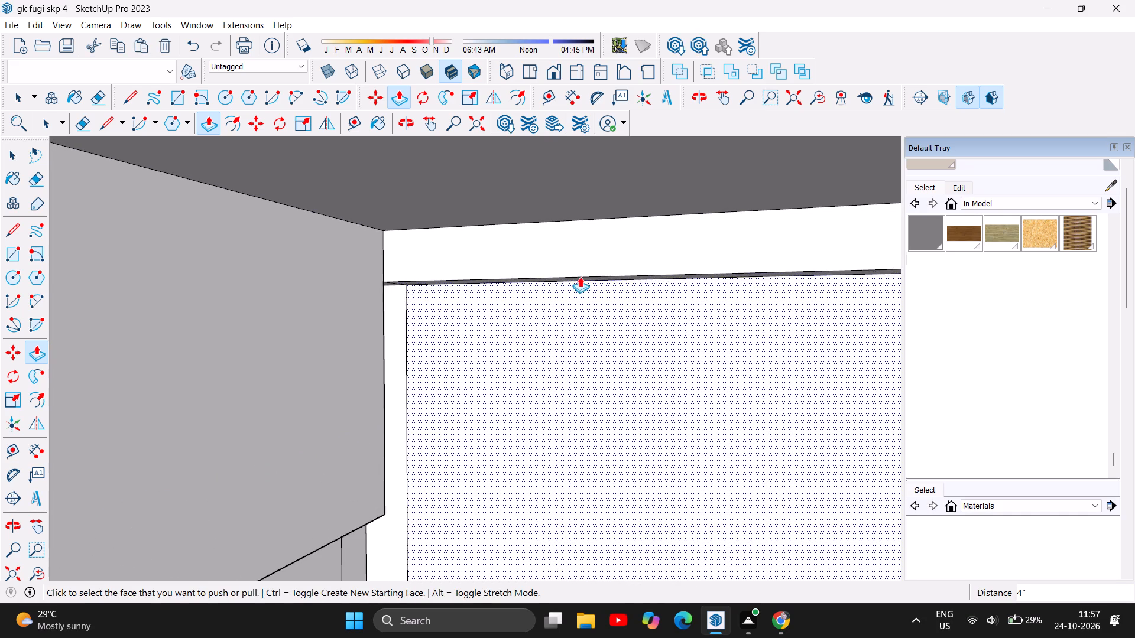
scroll(601, 279, up, 6)
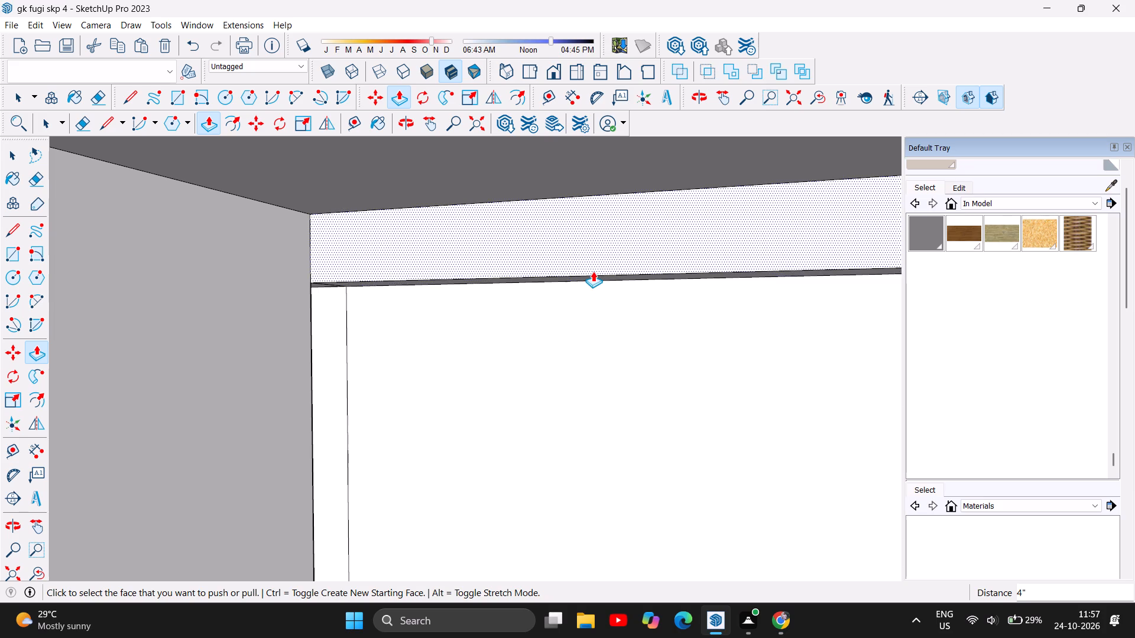
double_click(582, 276)
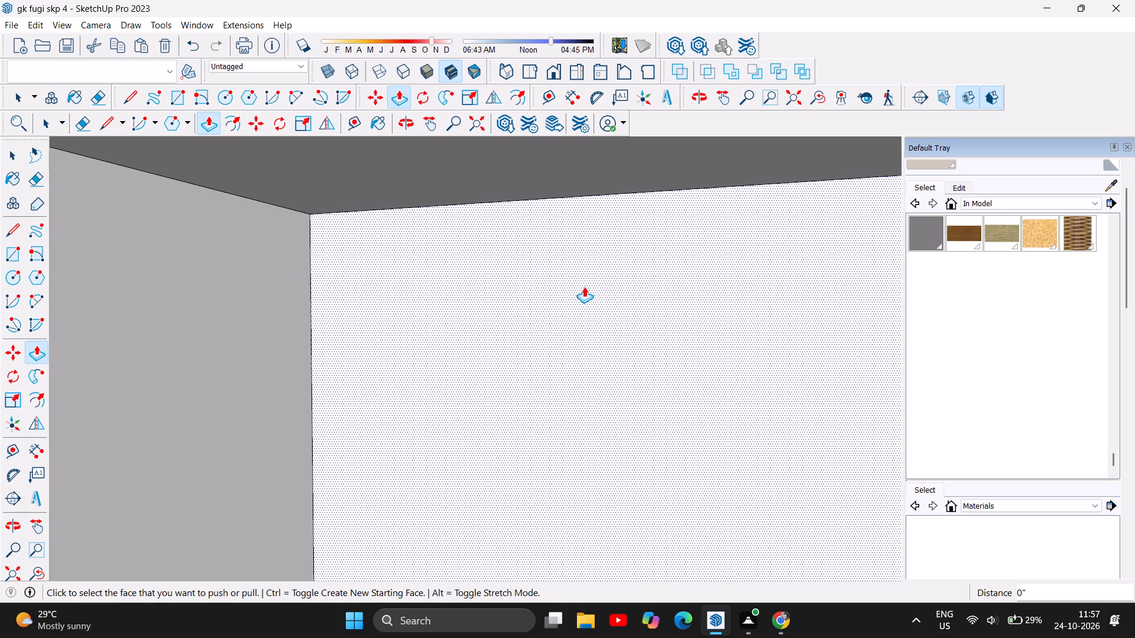
key(4)
key(Return)
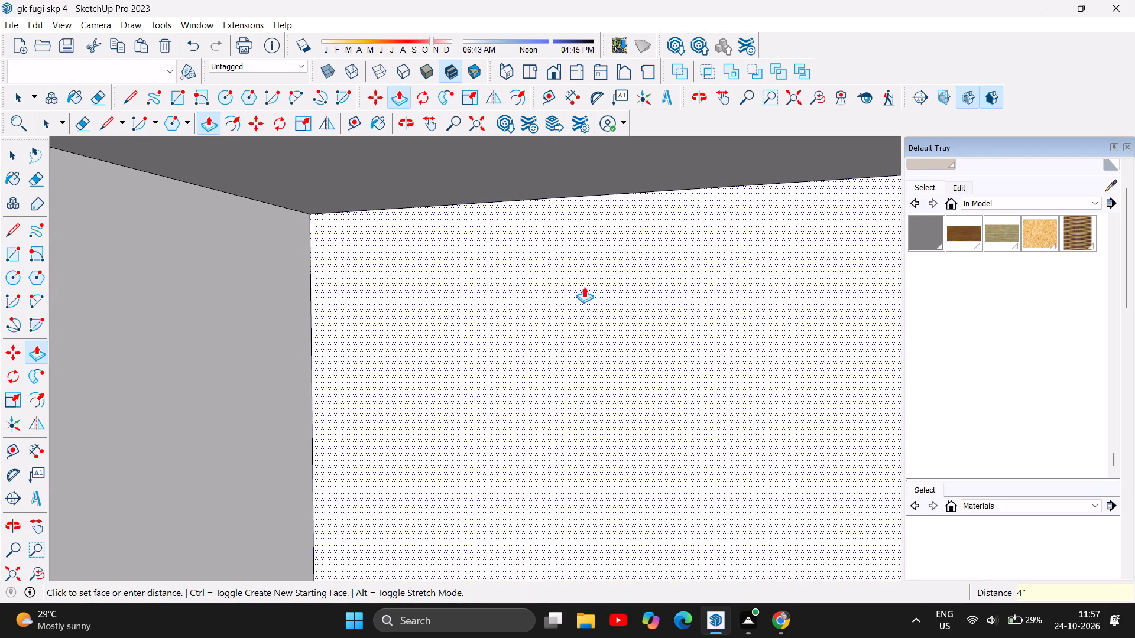
Push/pull the border strips of the side face above the slatted back wall out into the room, entering a distance of 1.5".
scroll(419, 332, down, 10)
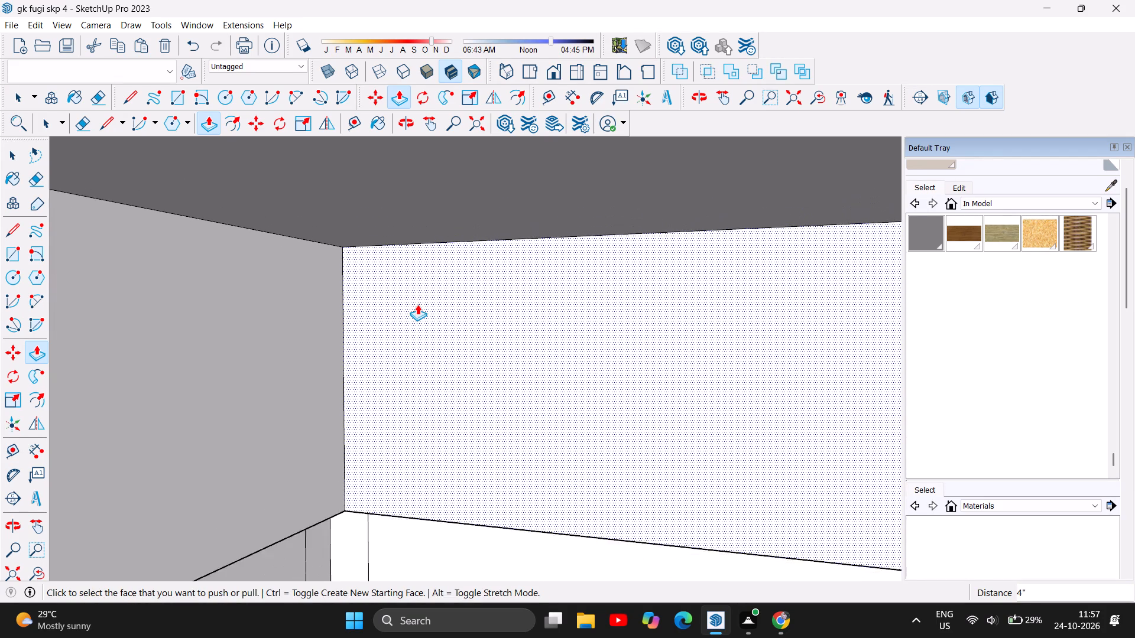
scroll(356, 265, down, 15)
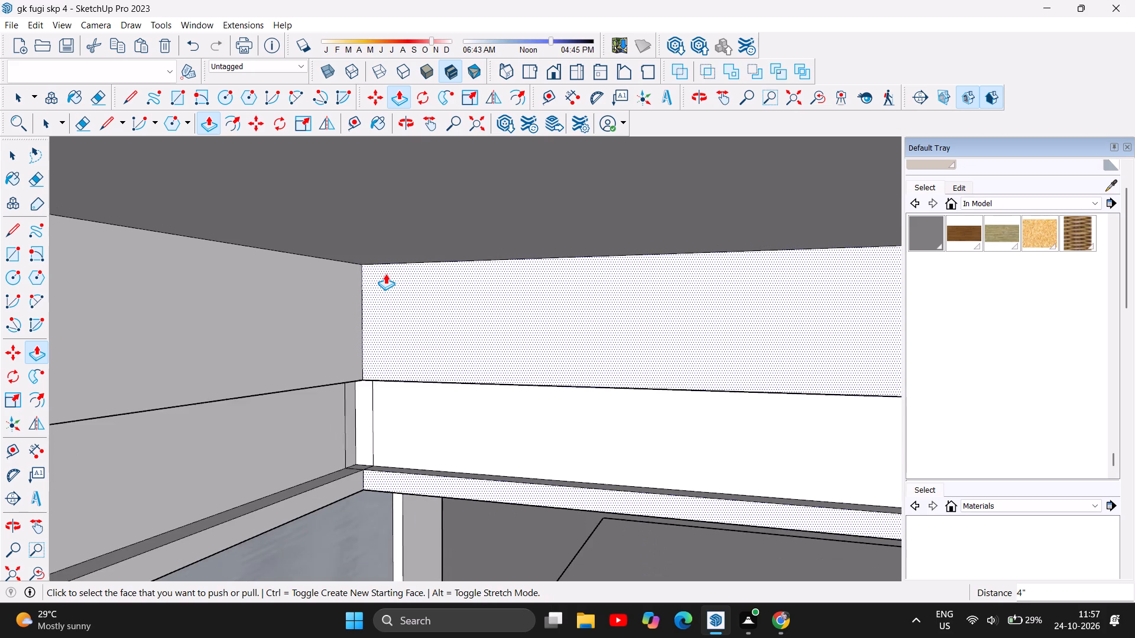
scroll(405, 262, down, 4)
scroll(432, 302, down, 4)
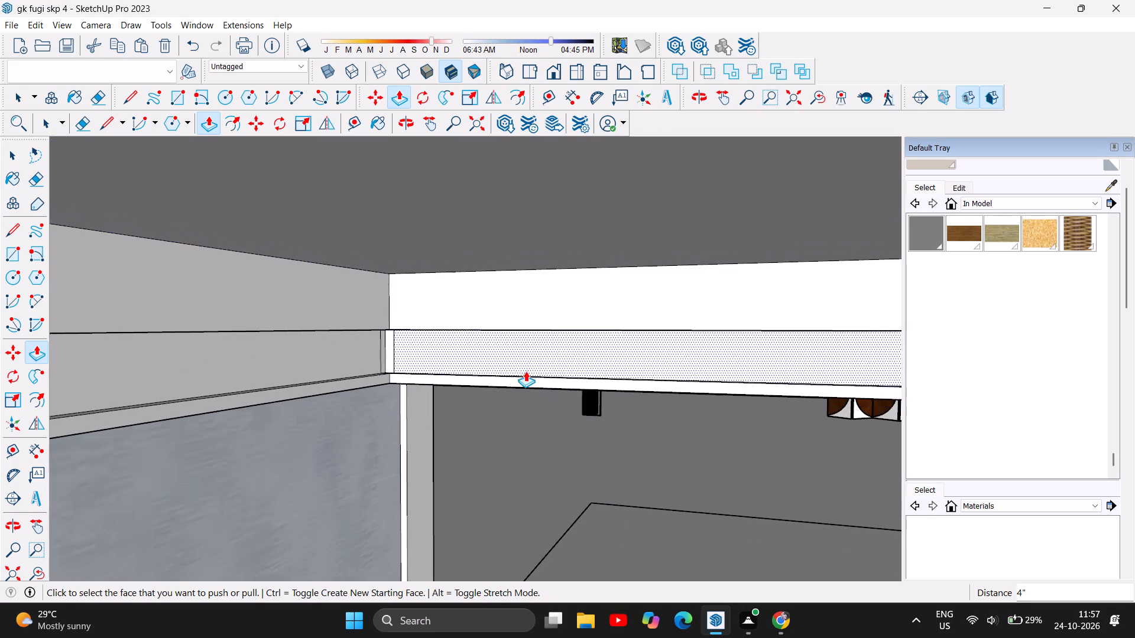
scroll(481, 357, down, 4)
scroll(391, 330, down, 5)
scroll(482, 327, down, 2)
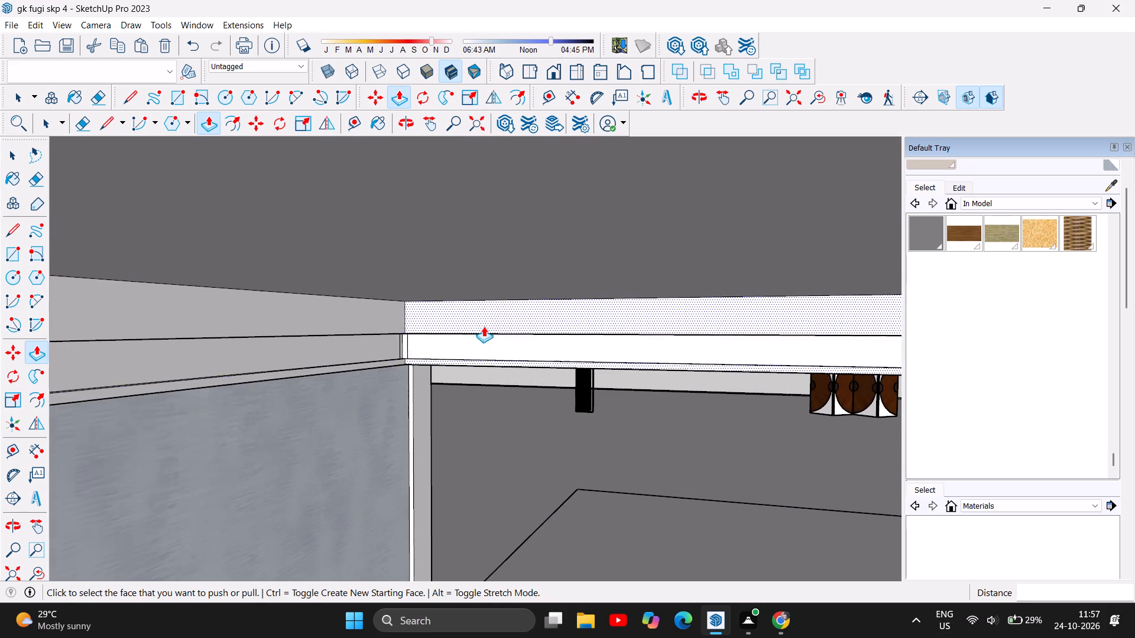
scroll(484, 326, down, 2)
scroll(494, 320, up, 1)
scroll(494, 320, down, 11)
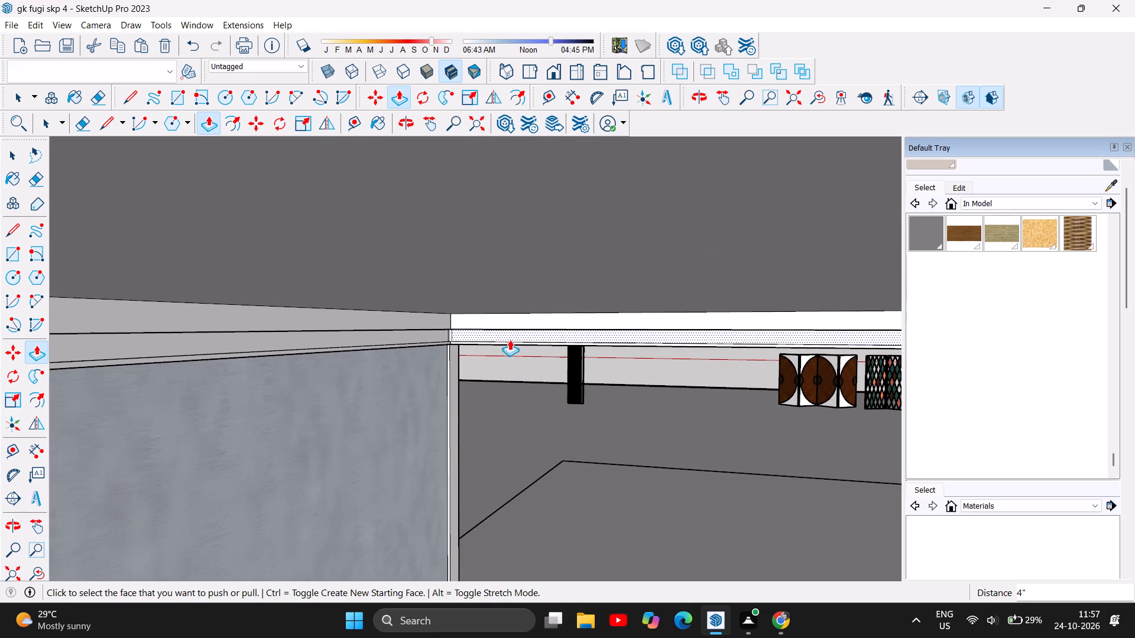
scroll(510, 340, down, 7)
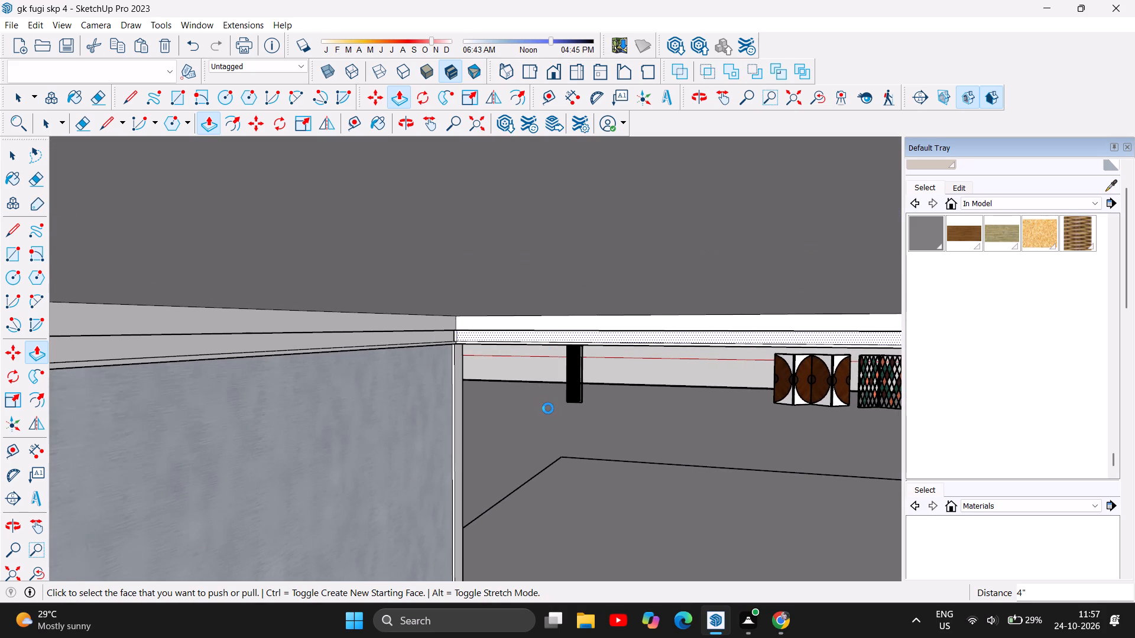
scroll(423, 441, down, 6)
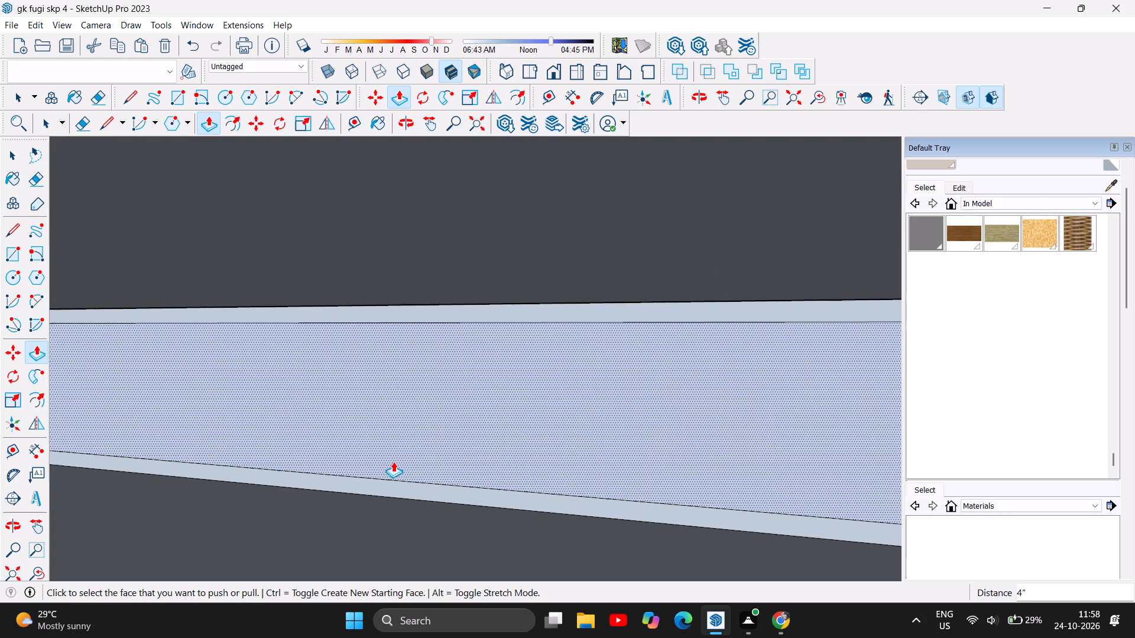
scroll(390, 468, up, 1)
scroll(392, 470, down, 17)
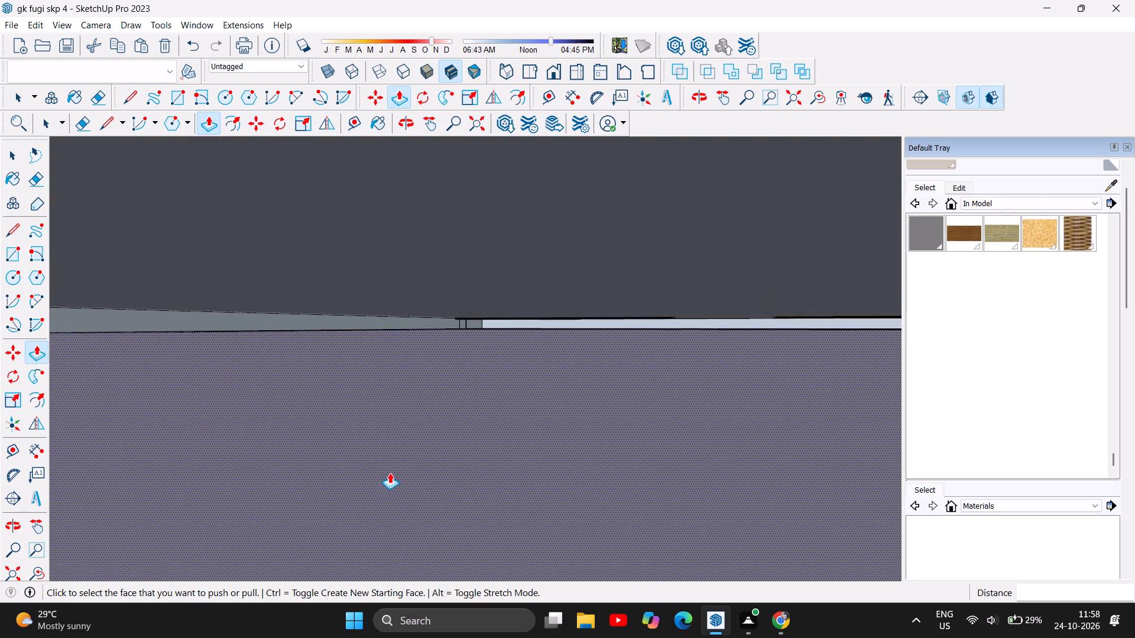
click(405, 120)
drag(610, 443, 514, 426)
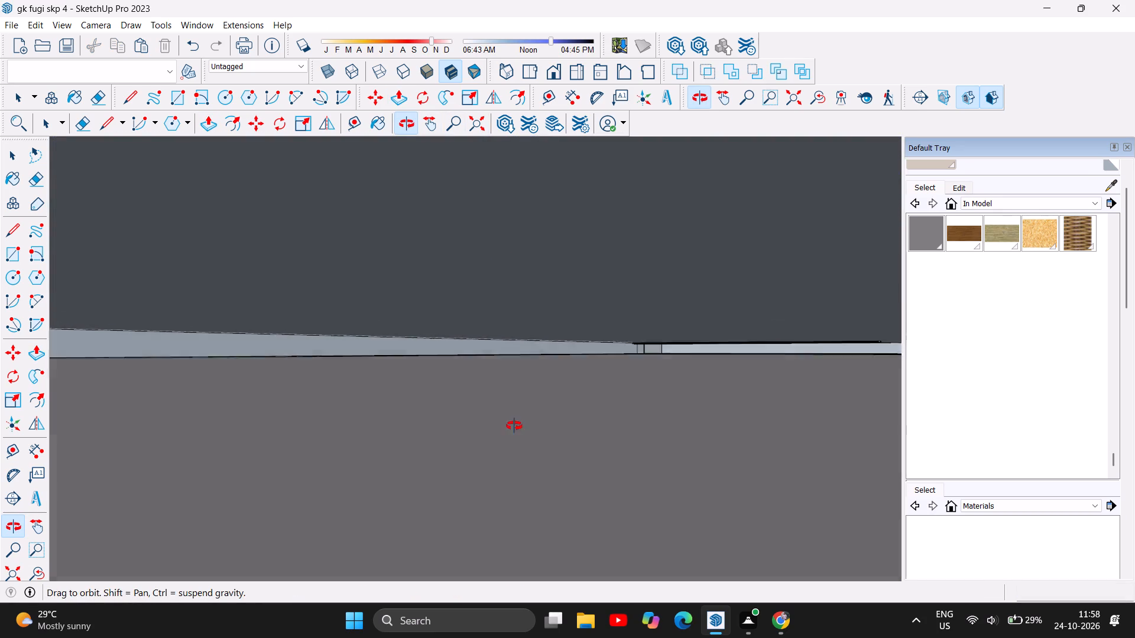
drag(514, 426, 257, 360)
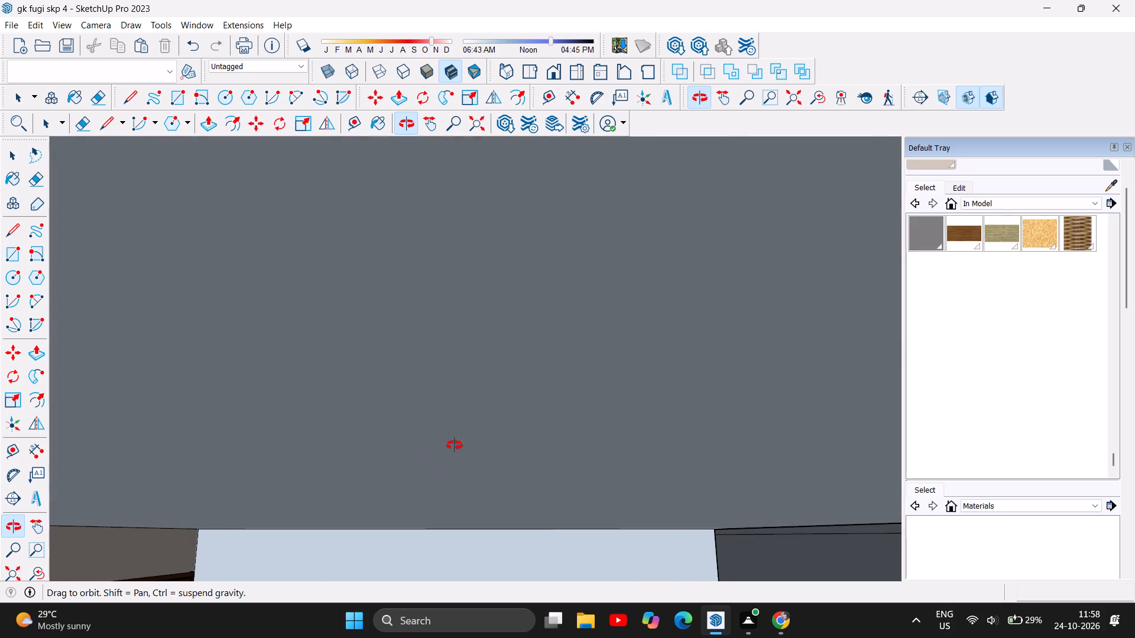
scroll(470, 425, down, 18)
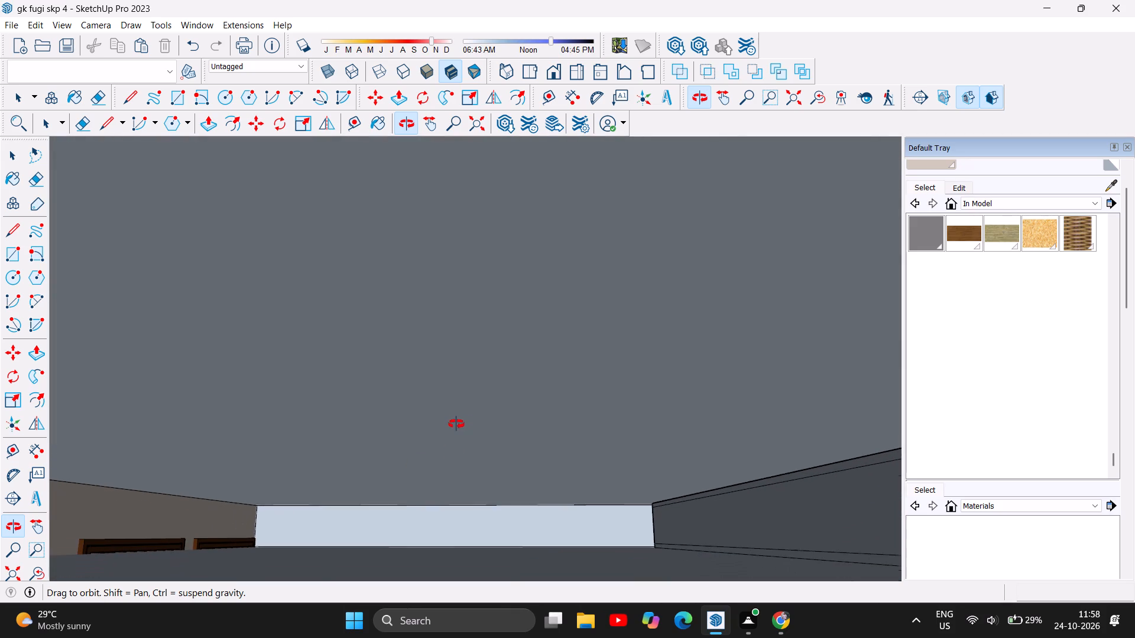
drag(453, 519, 467, 478)
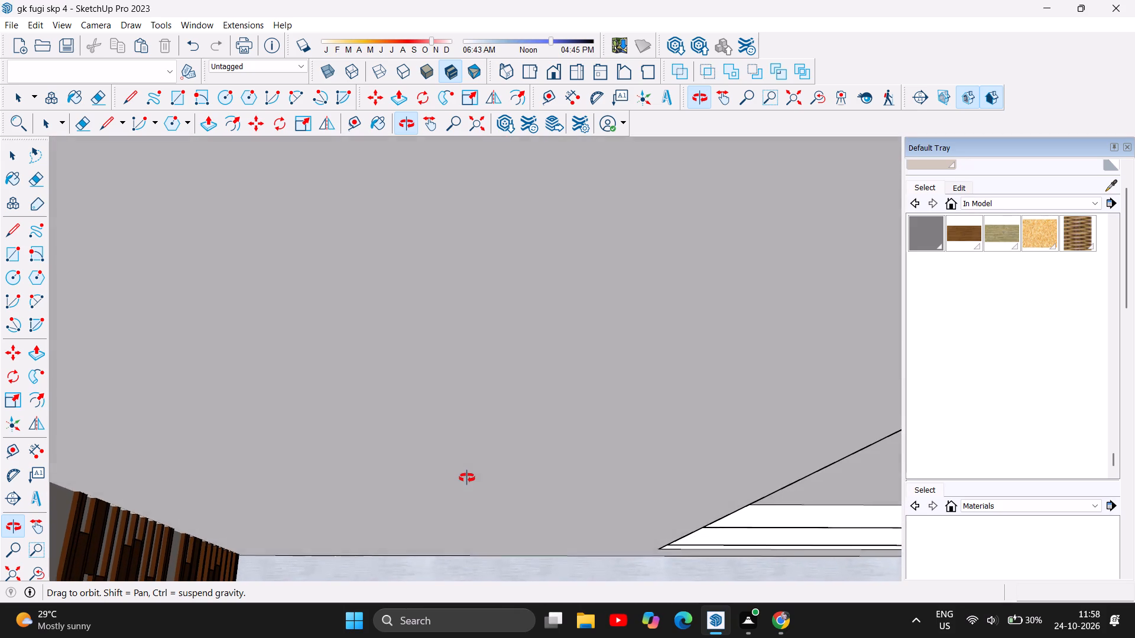
drag(467, 478, 466, 476)
scroll(425, 496, down, 2)
drag(473, 571, 462, 571)
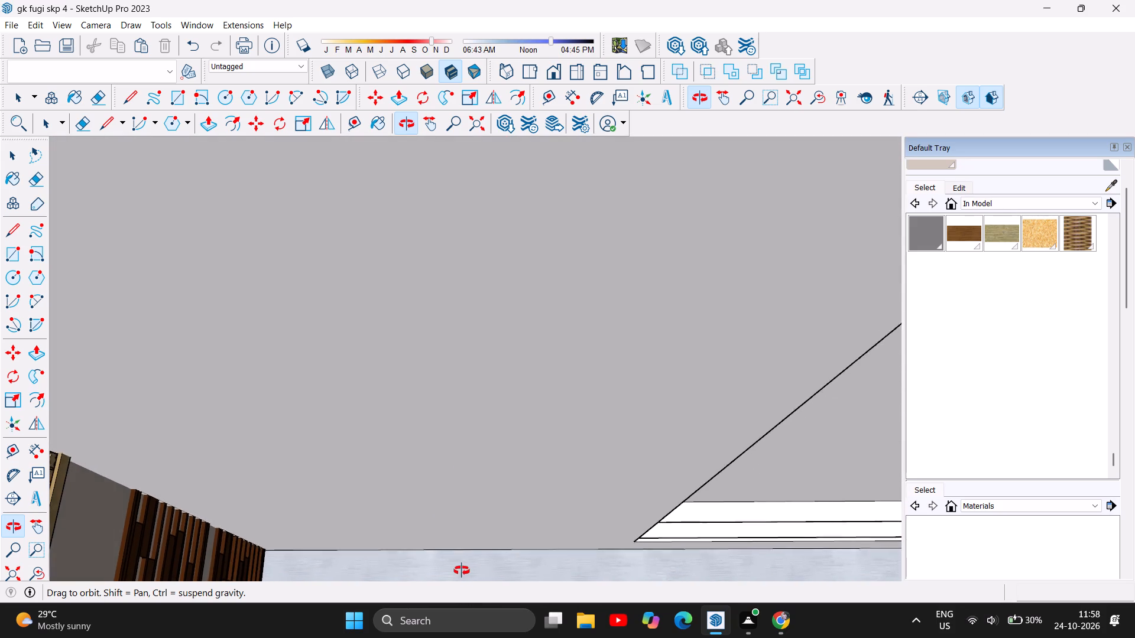
drag(462, 571, 256, 551)
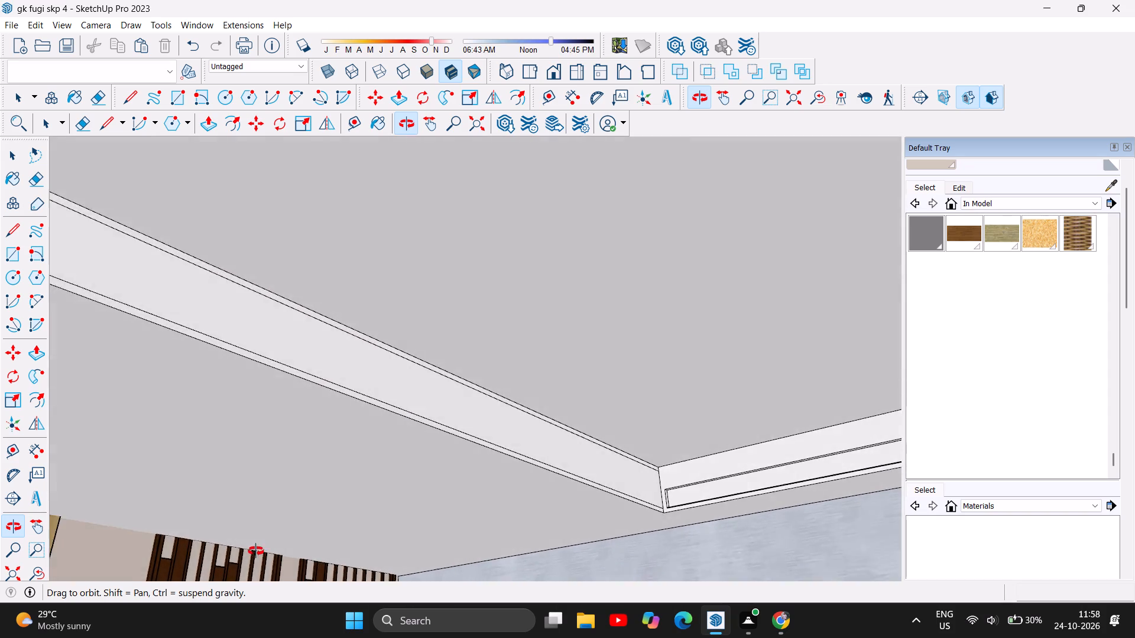
drag(256, 551, 178, 582)
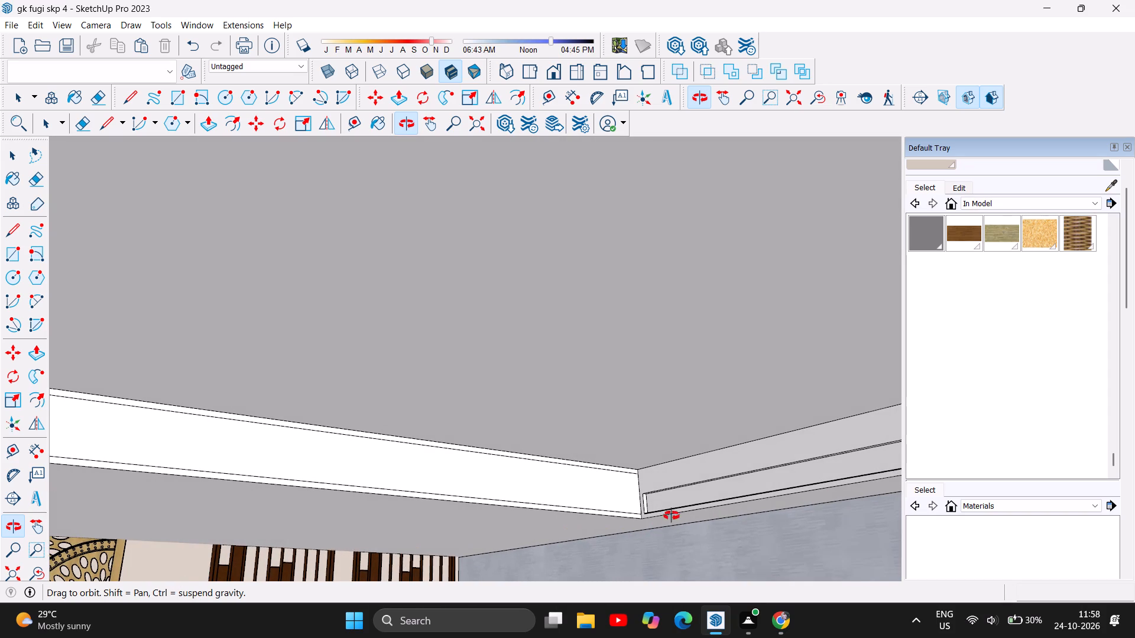
scroll(696, 503, up, 14)
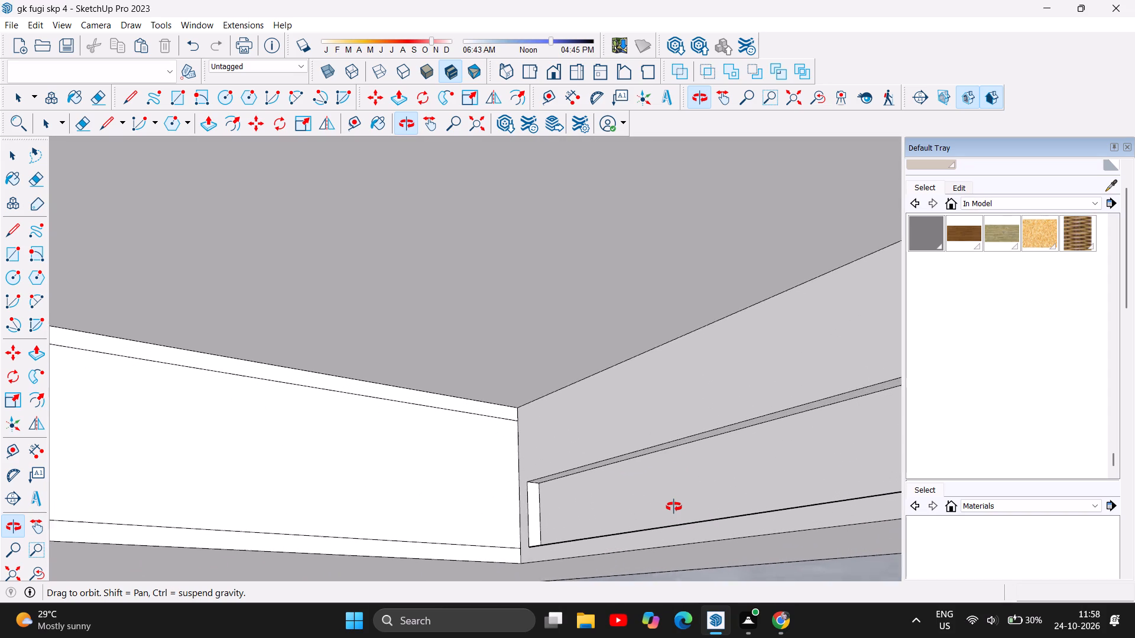
scroll(674, 507, up, 5)
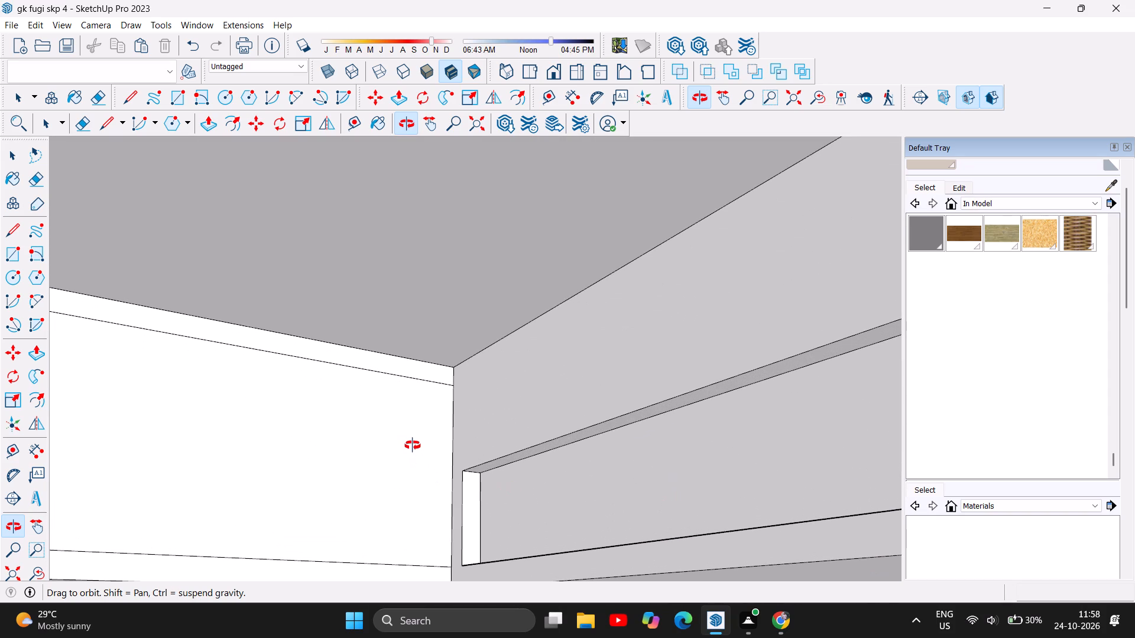
scroll(413, 445, down, 2)
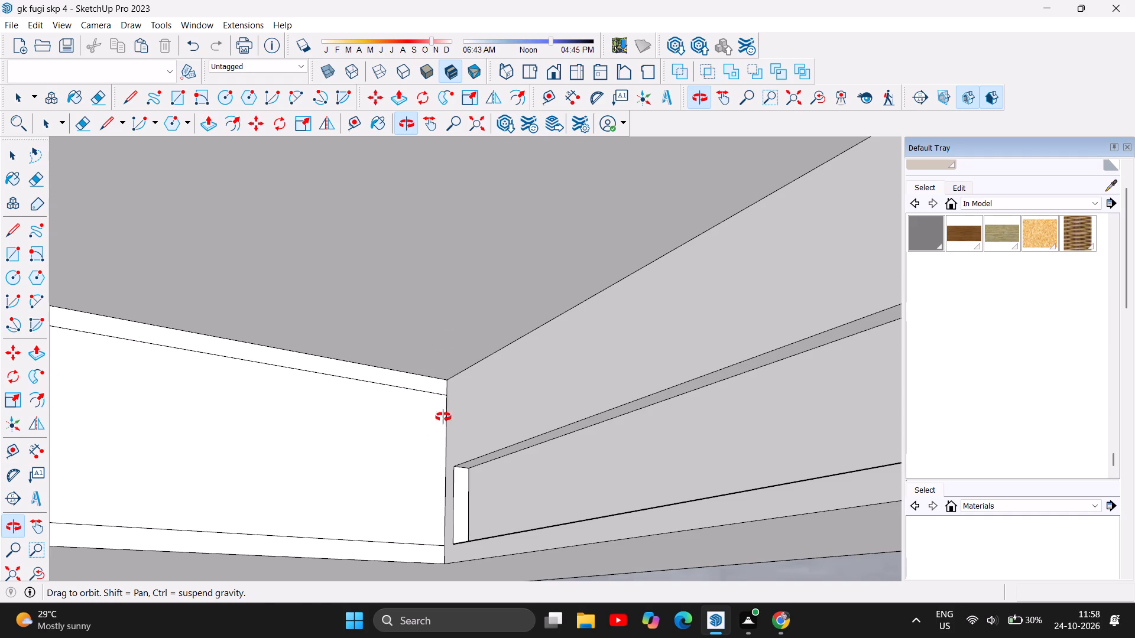
click(211, 131)
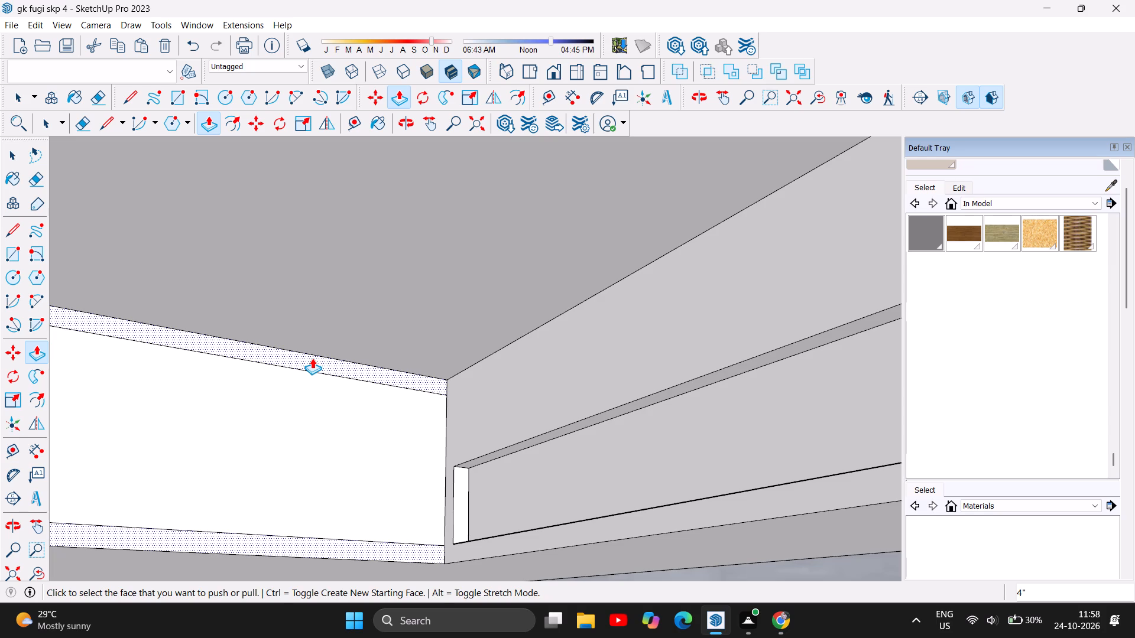
click(312, 358)
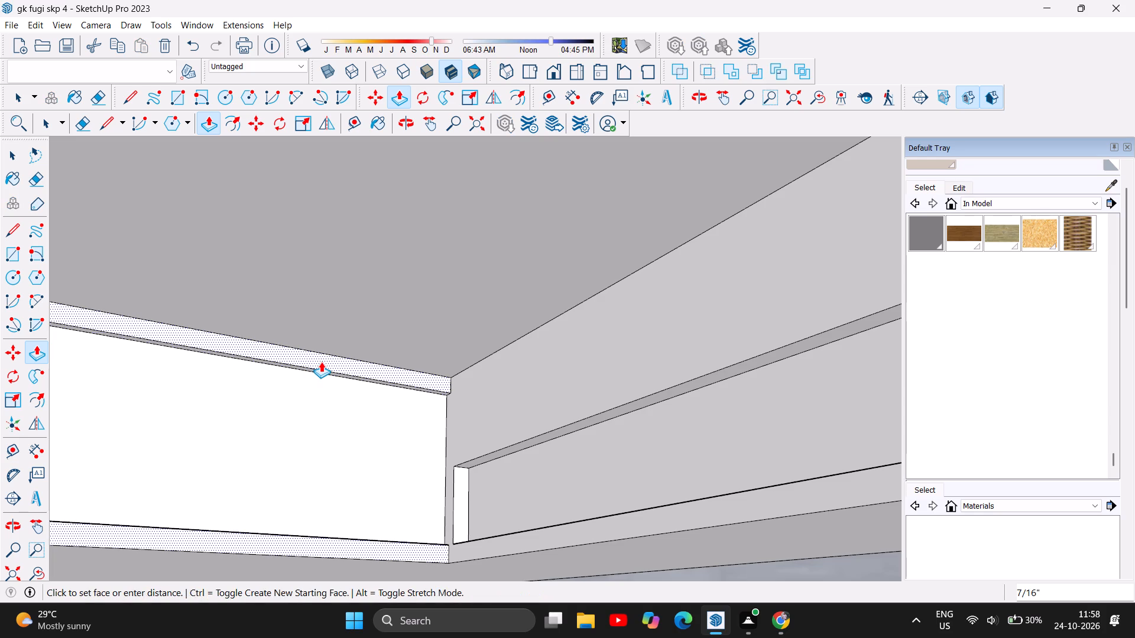
text(1.5)
key(Return)
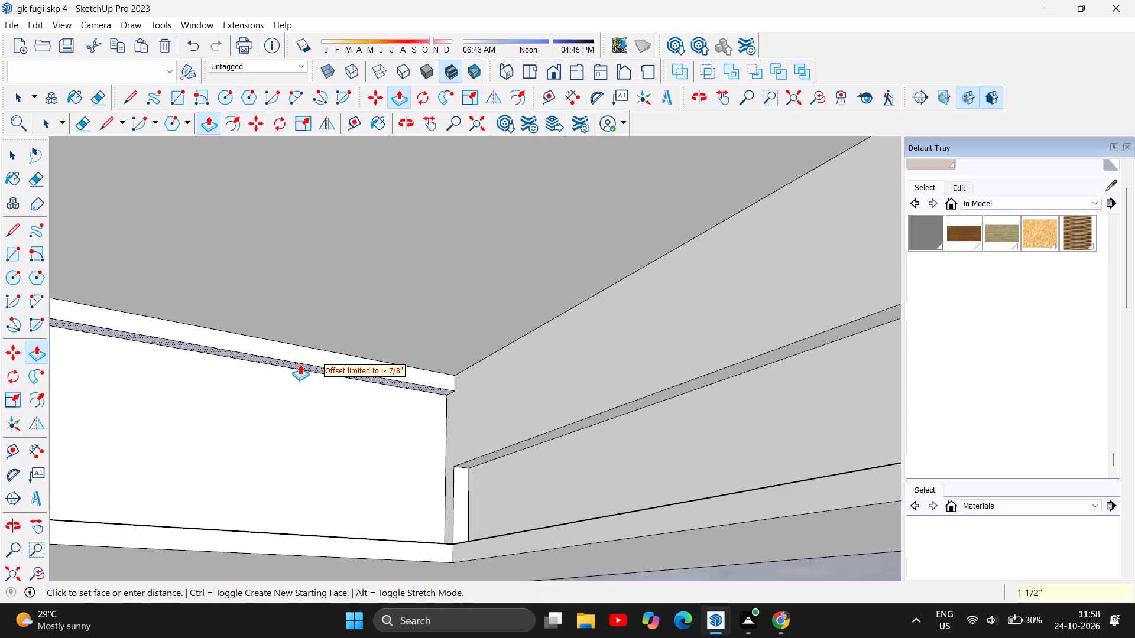
Push/pull the underside of the upper border strip above the slatted back wall downward by 4".
click(300, 364)
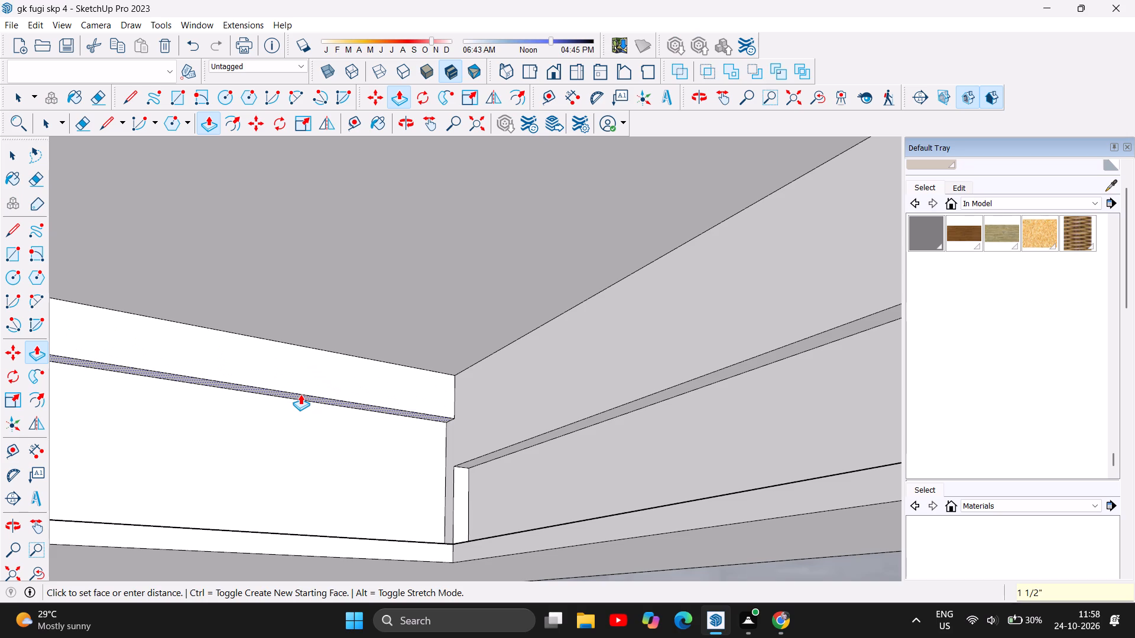
key(4)
key(Return)
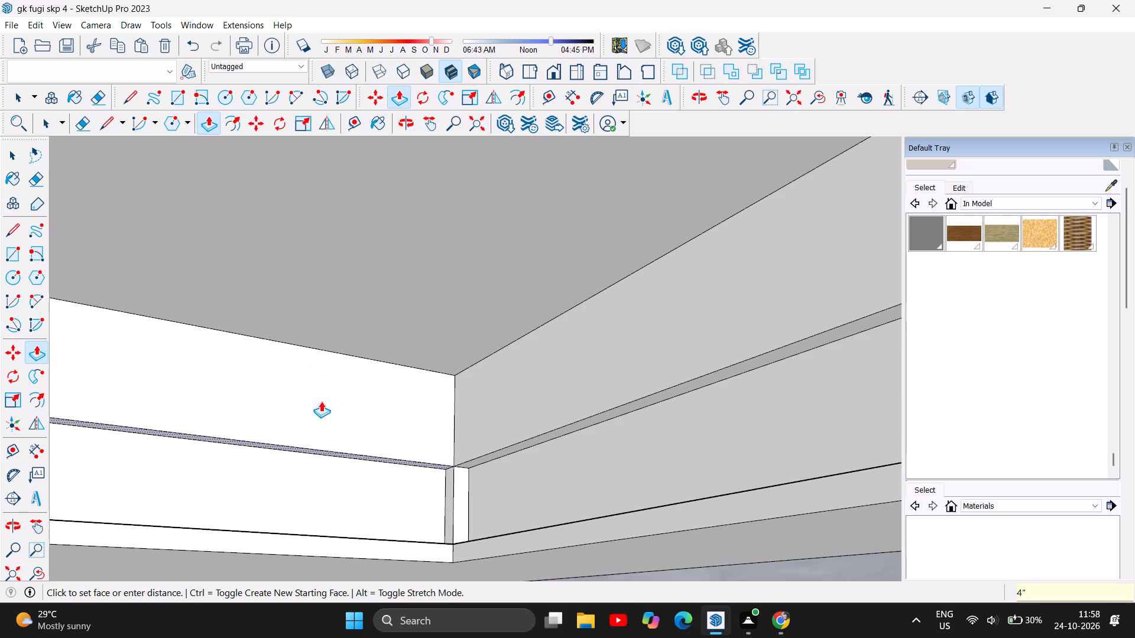
Examine the projecting border strips and their corner joint above the slatted back wall, up close and from across the room.
scroll(473, 516, up, 1)
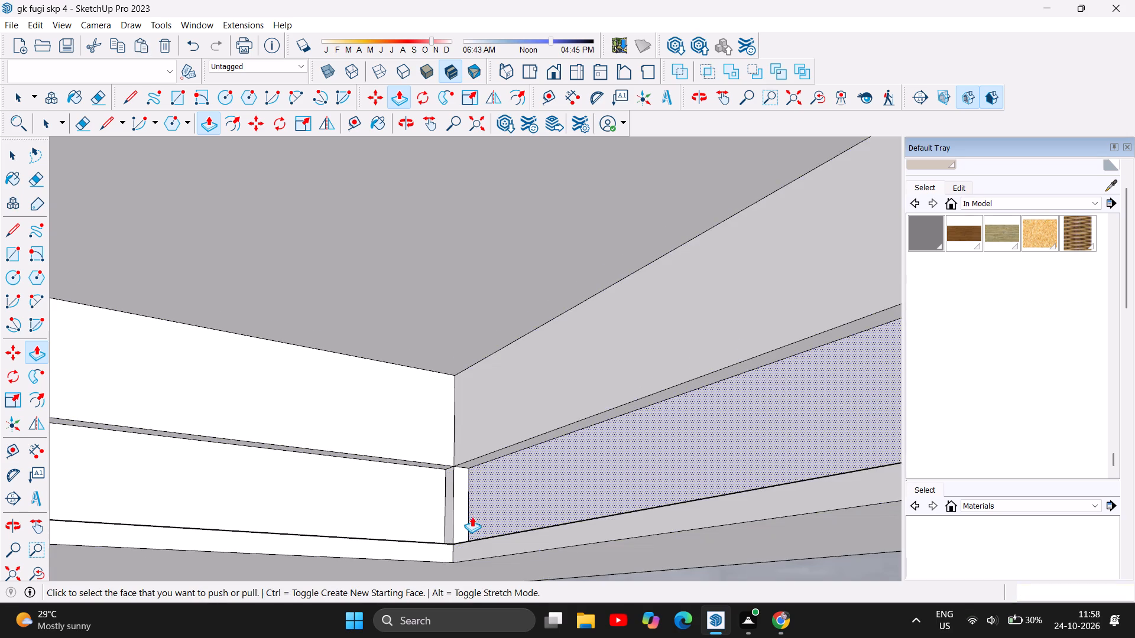
scroll(472, 516, up, 3)
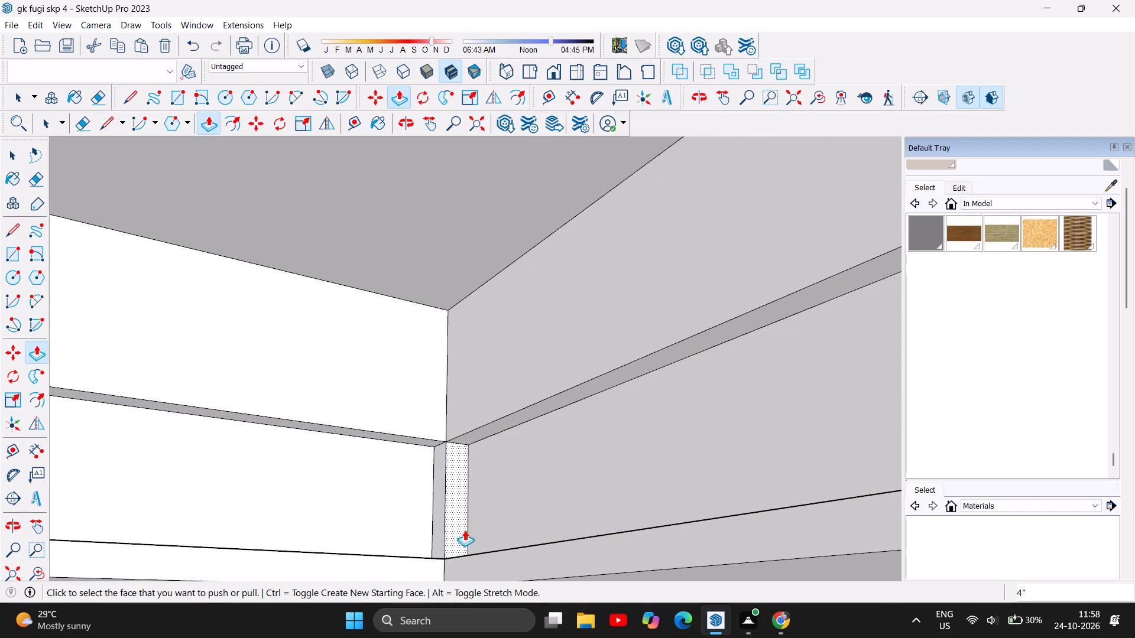
scroll(476, 355, down, 5)
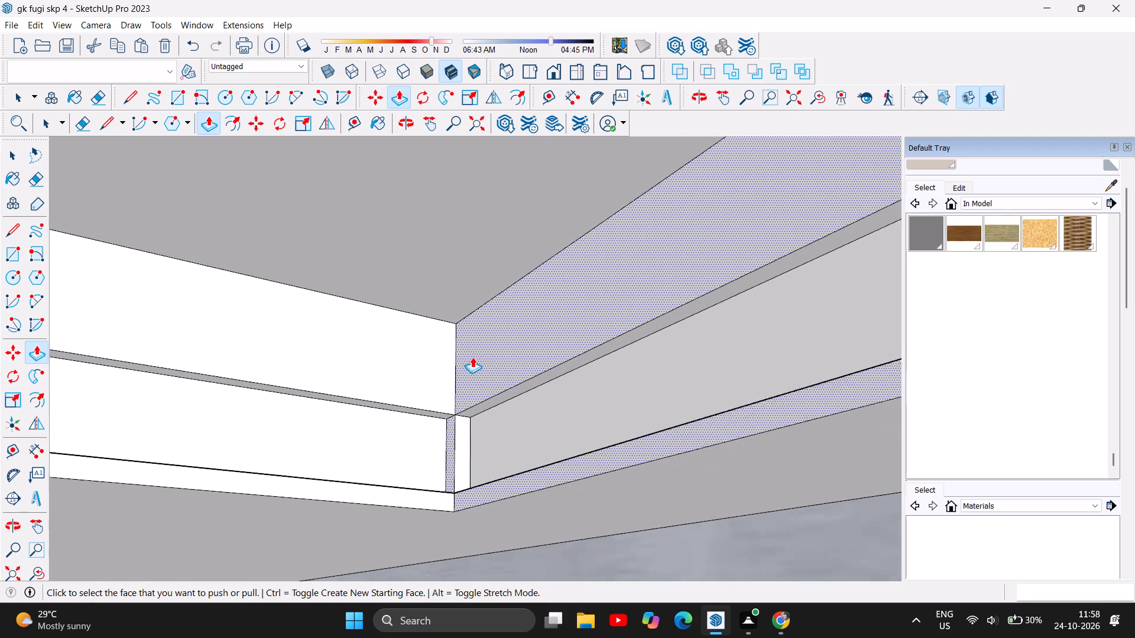
scroll(472, 357, down, 2)
click(411, 120)
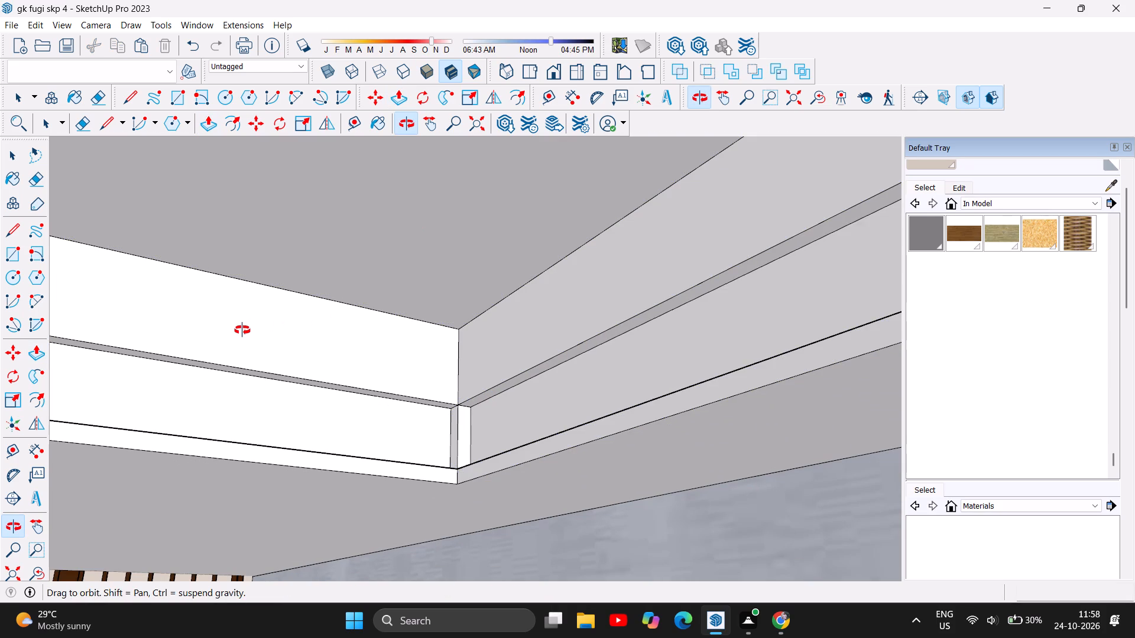
drag(242, 330, 134, 369)
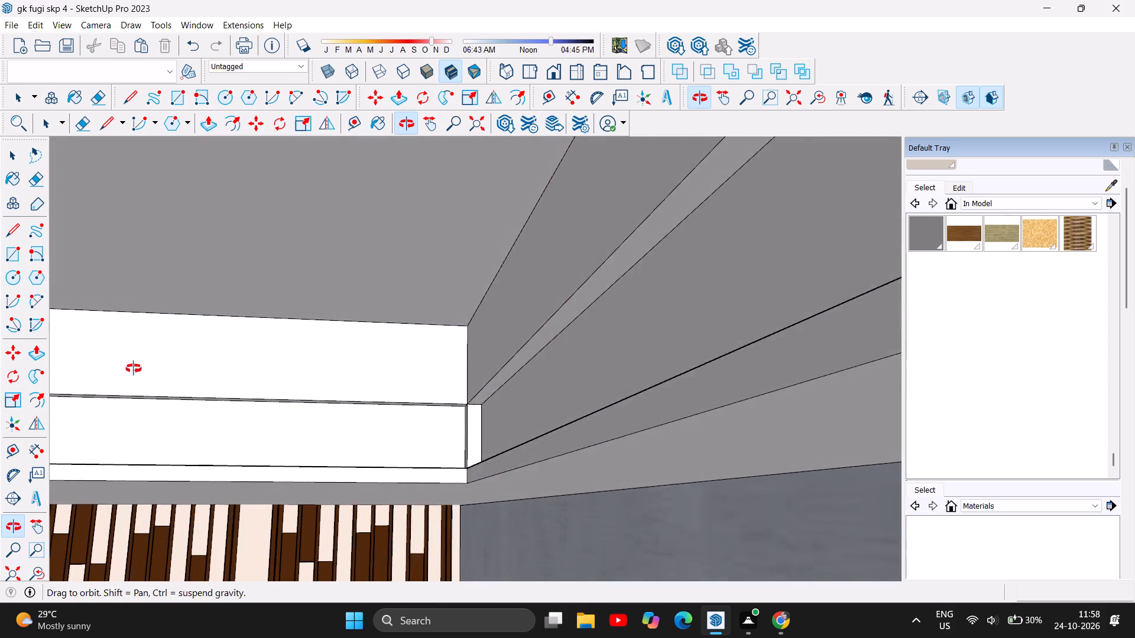
drag(134, 369, 130, 390)
scroll(399, 367, down, 4)
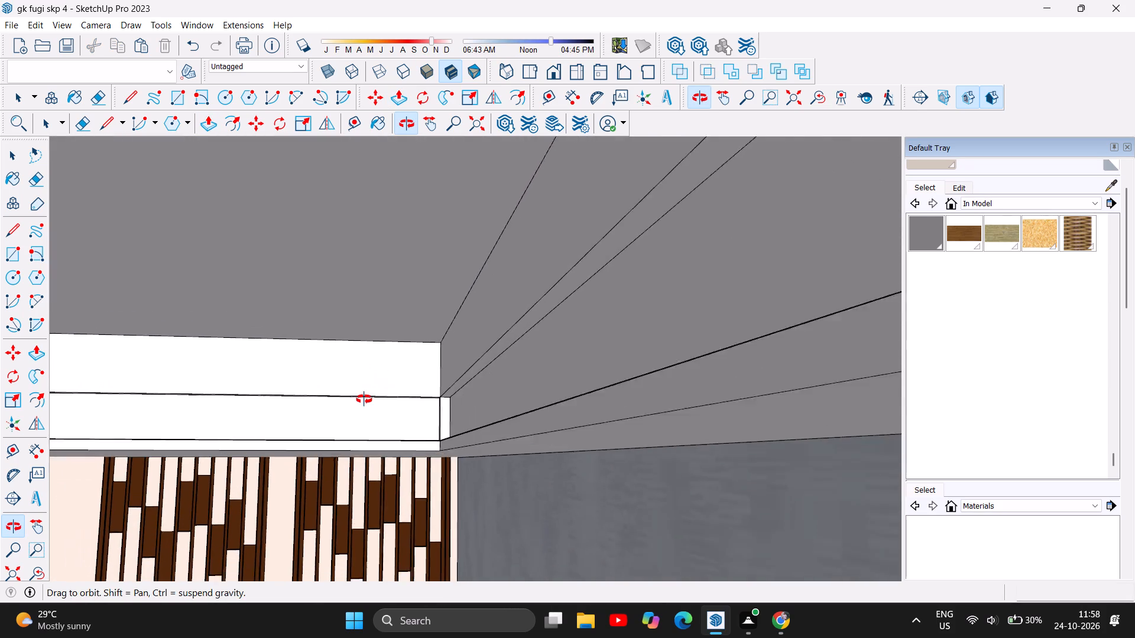
scroll(364, 399, down, 14)
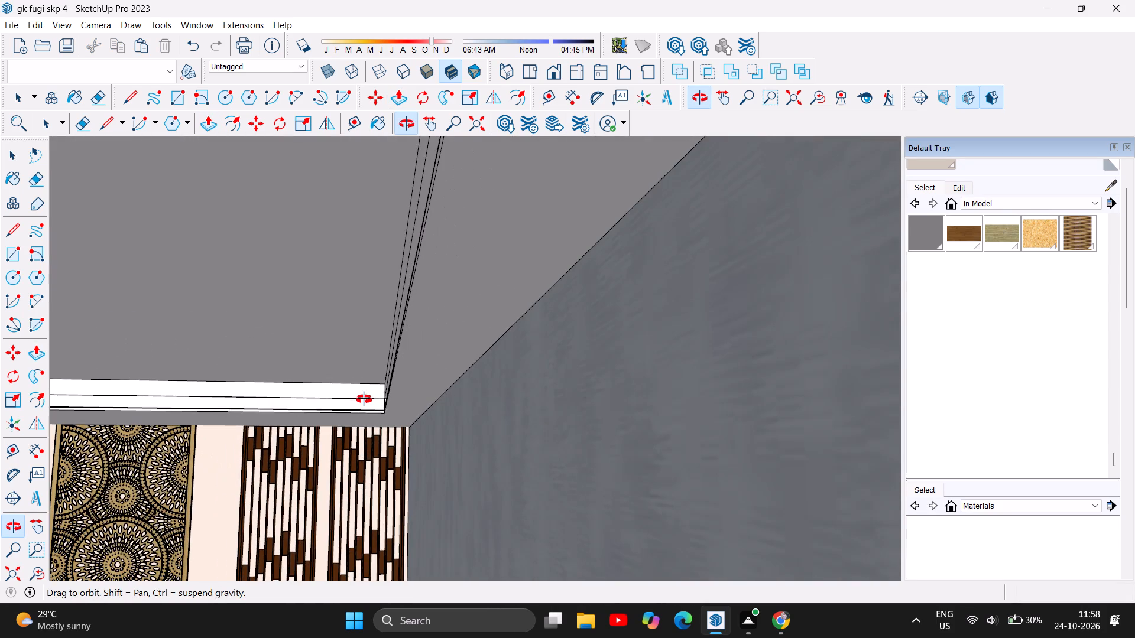
drag(370, 457, 419, 451)
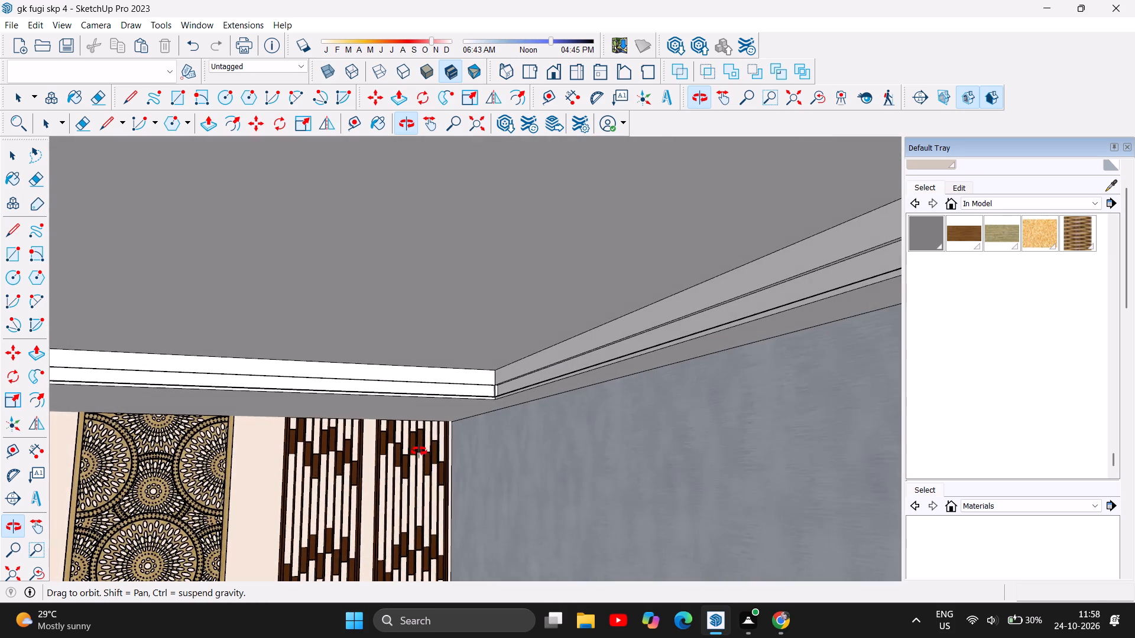
scroll(384, 486, up, 6)
drag(442, 483, 463, 497)
click(463, 497)
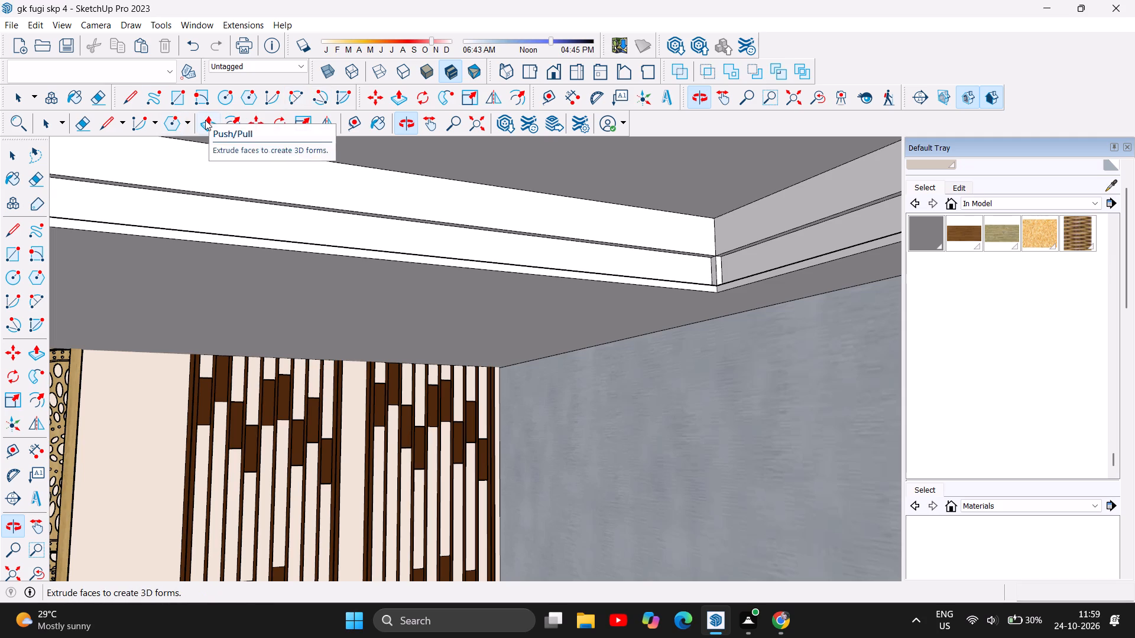
scroll(708, 334, up, 1)
scroll(708, 334, down, 3)
drag(677, 414, 660, 414)
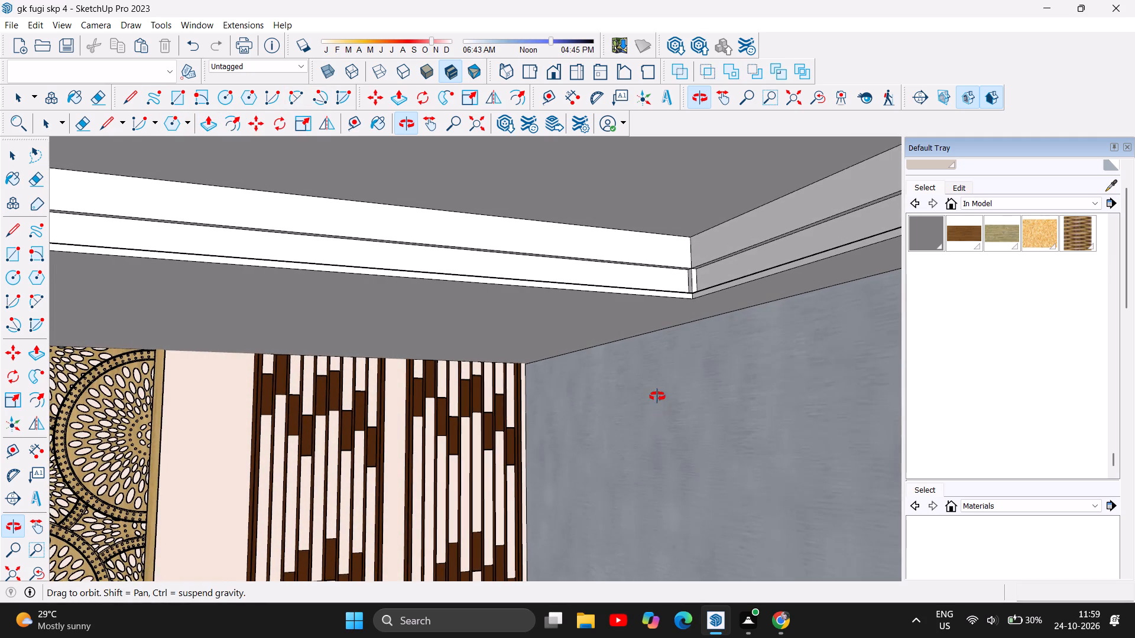
scroll(481, 380, up, 1)
scroll(635, 355, down, 3)
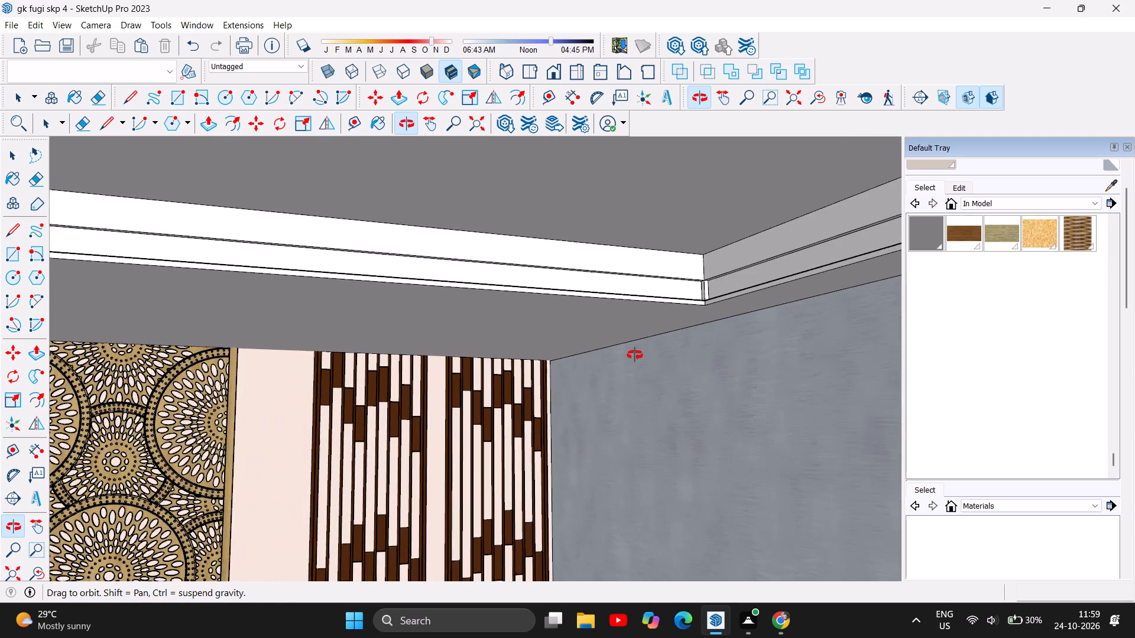
scroll(642, 355, up, 1)
scroll(644, 353, down, 13)
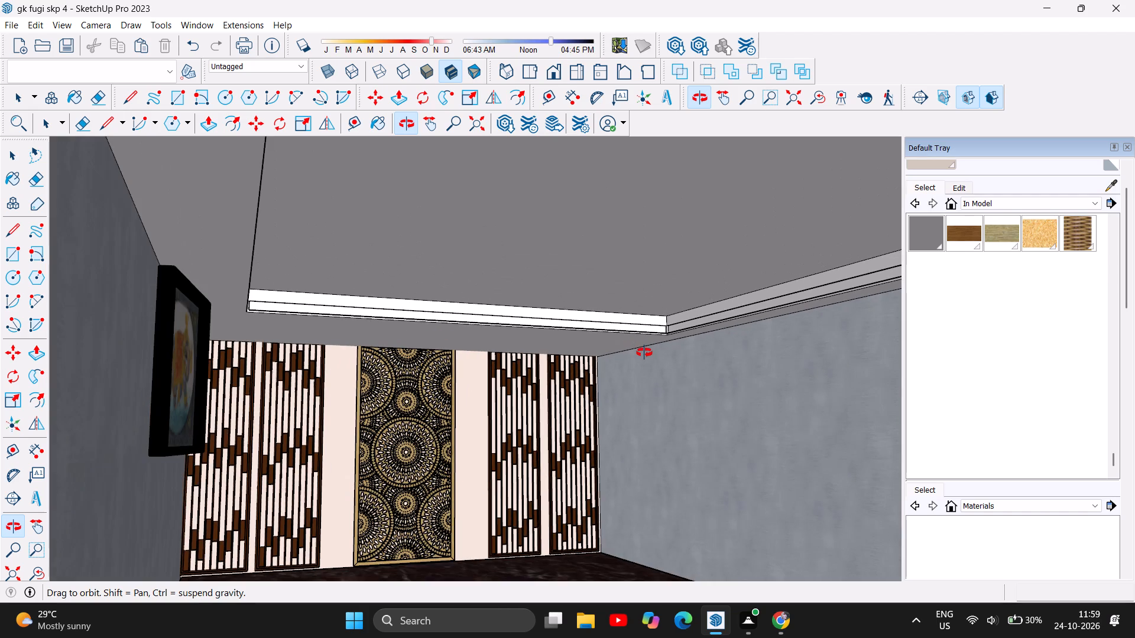
drag(605, 417, 581, 429)
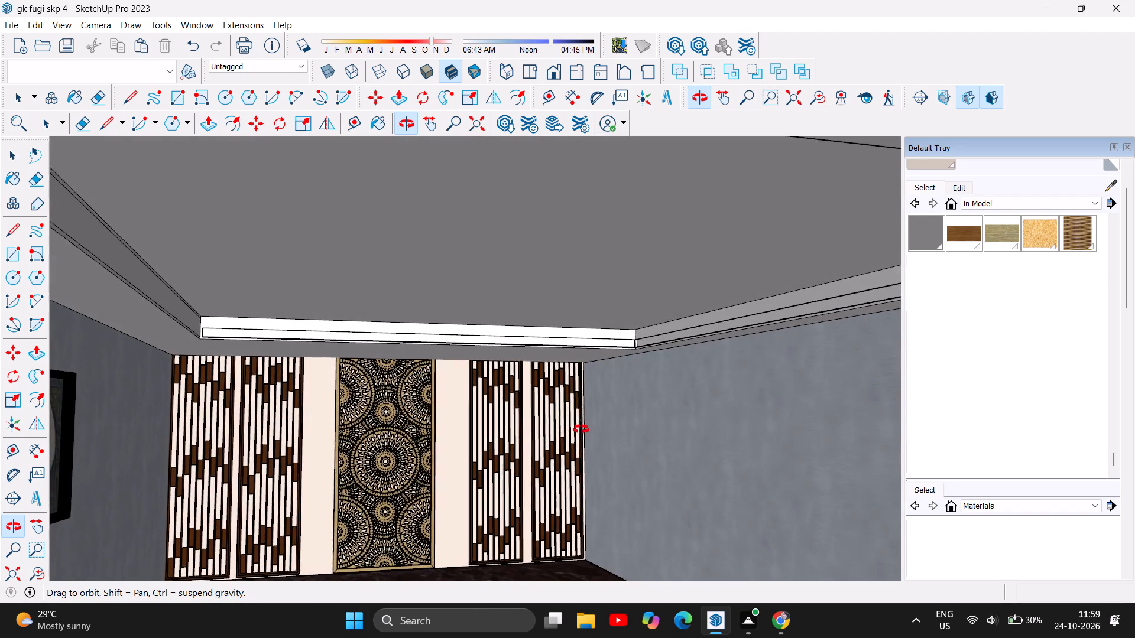
drag(581, 429, 581, 435)
click(557, 450)
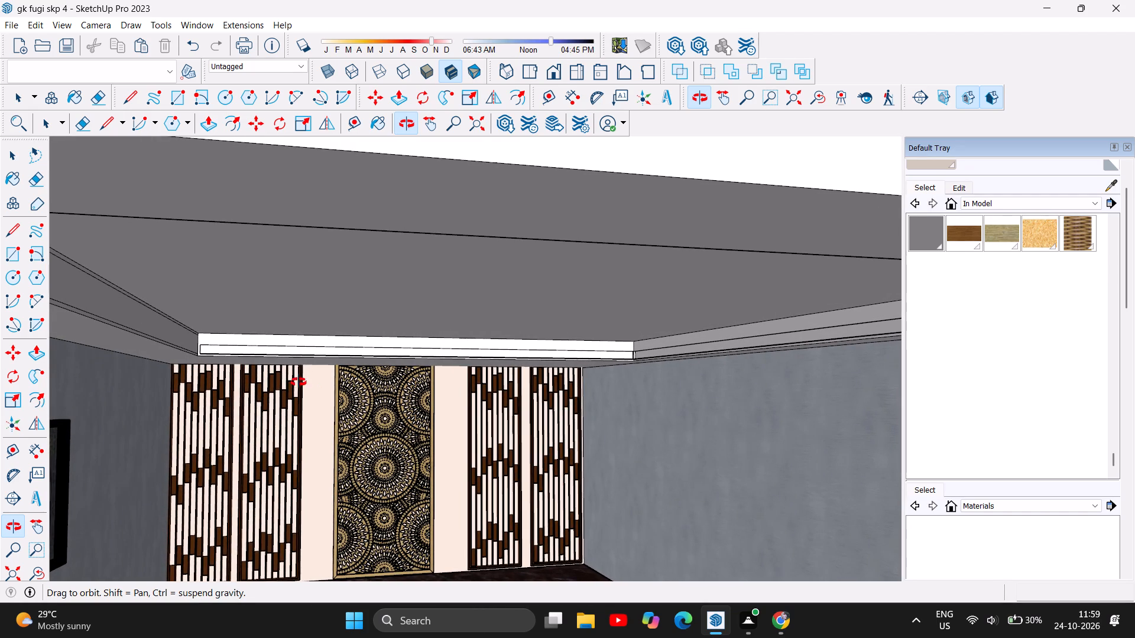
Push/pull the upper and lower border strips of the side face along the framed-picture wall out by 1.5" each.
scroll(193, 311, up, 18)
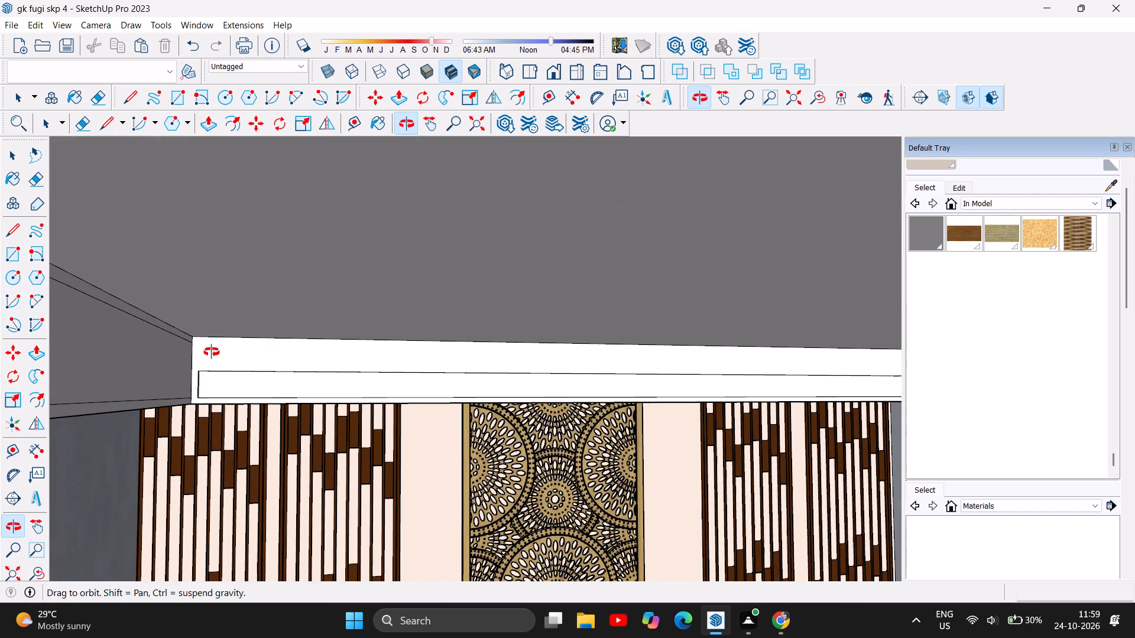
drag(209, 381, 196, 383)
click(196, 383)
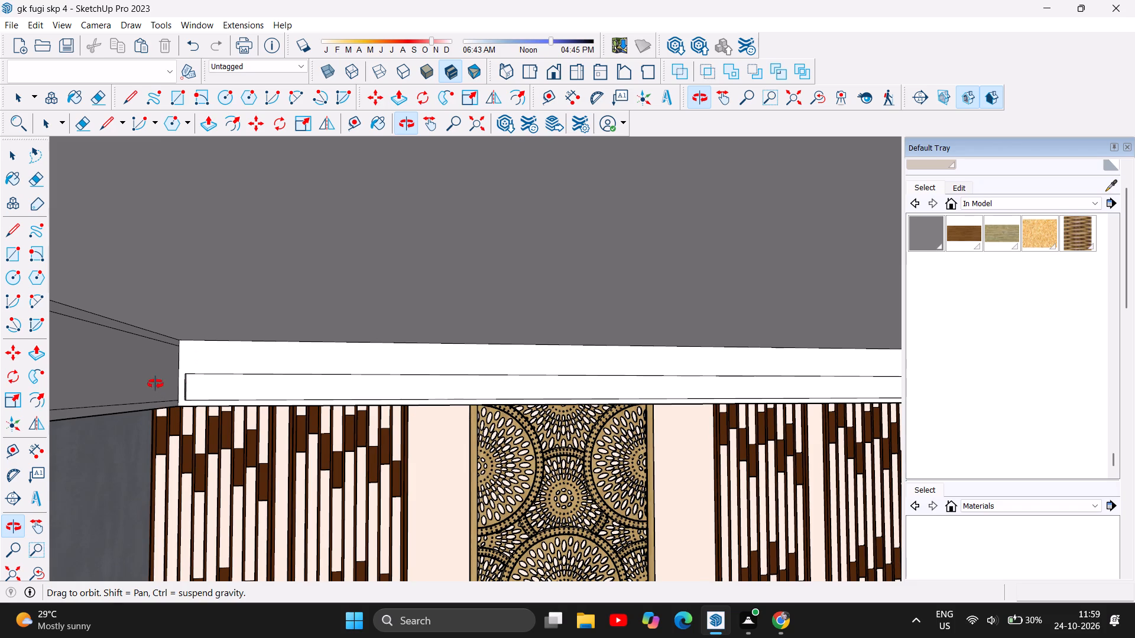
scroll(156, 377, up, 4)
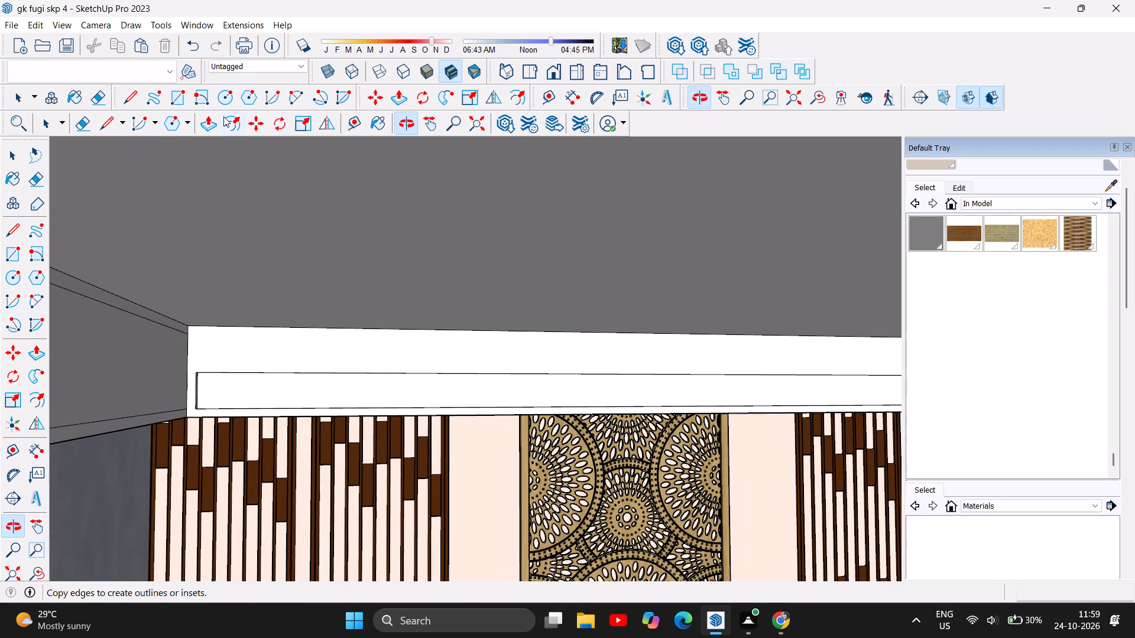
click(209, 124)
scroll(138, 310, up, 5)
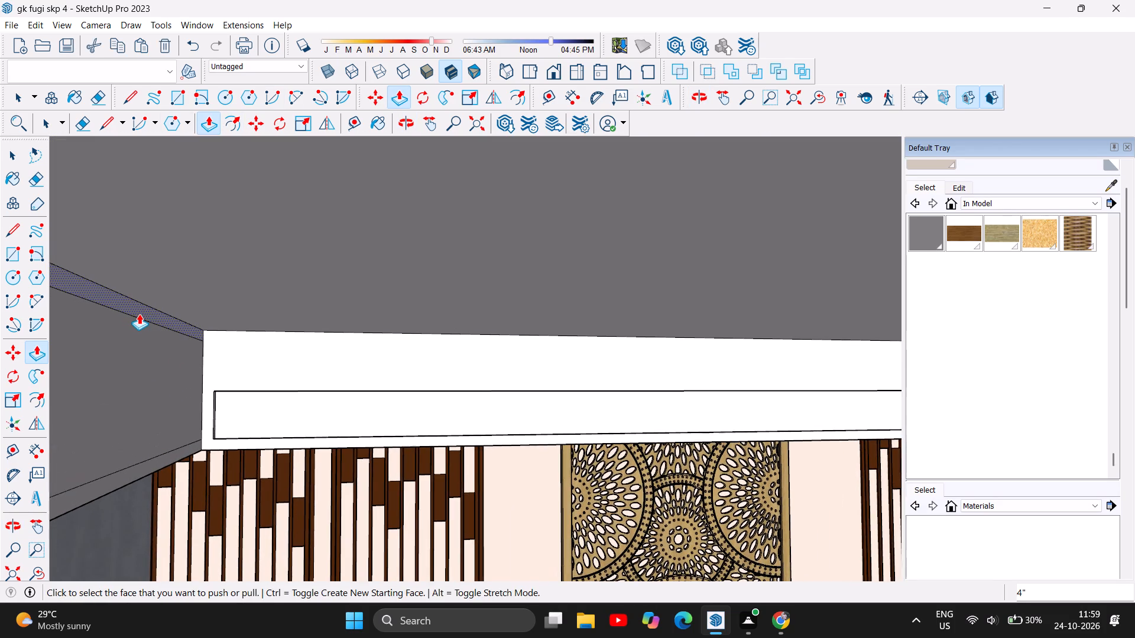
click(151, 311)
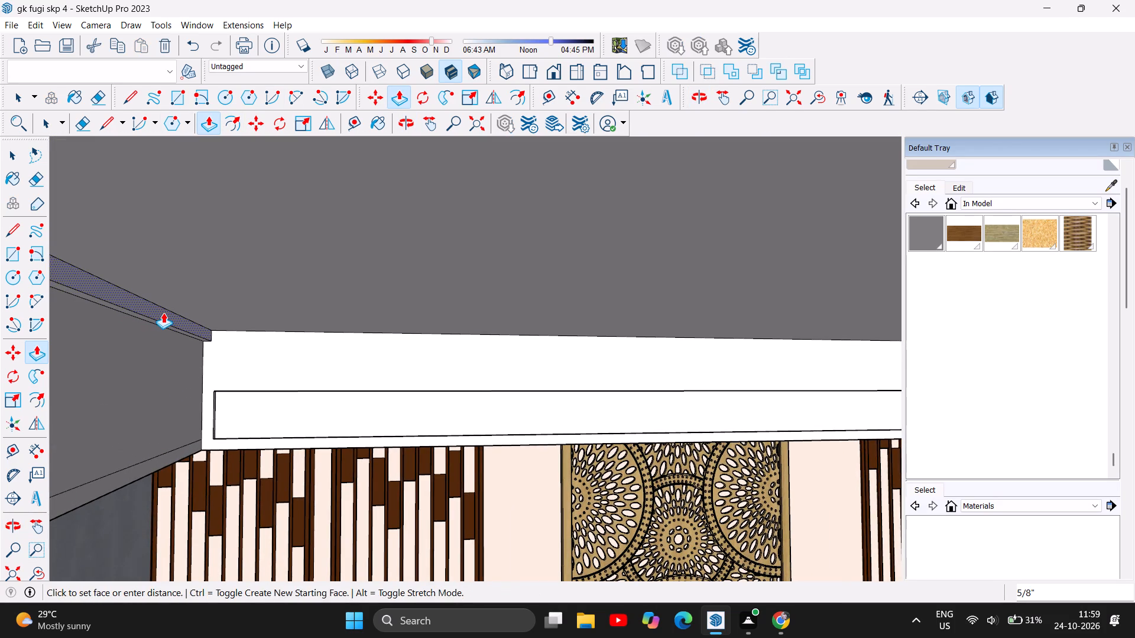
text(1.5)
key(Return)
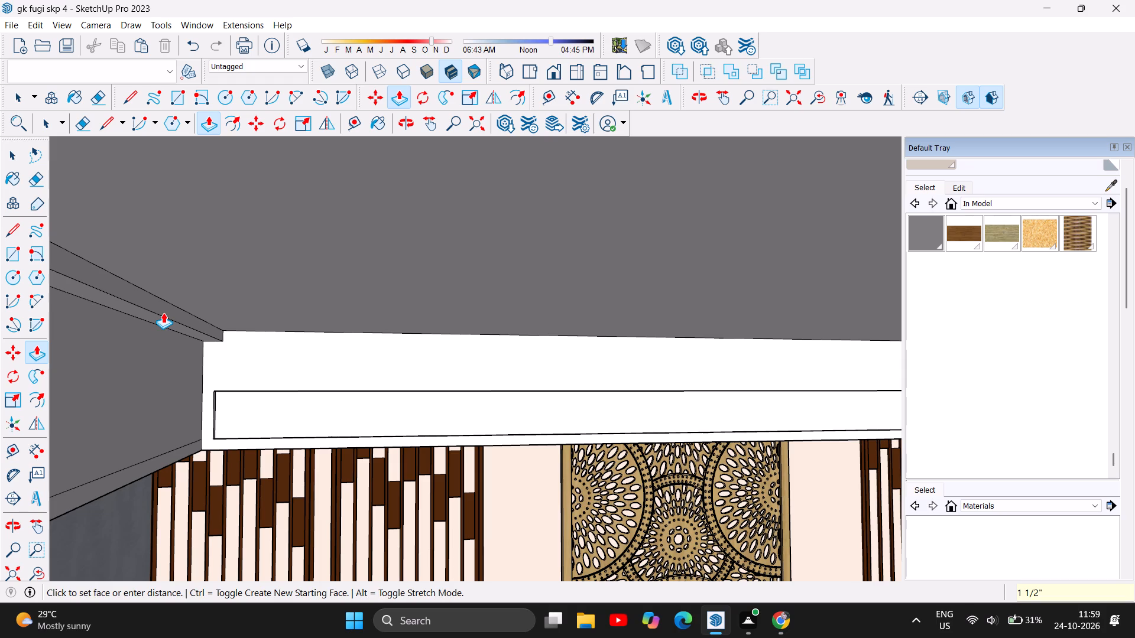
click(153, 462)
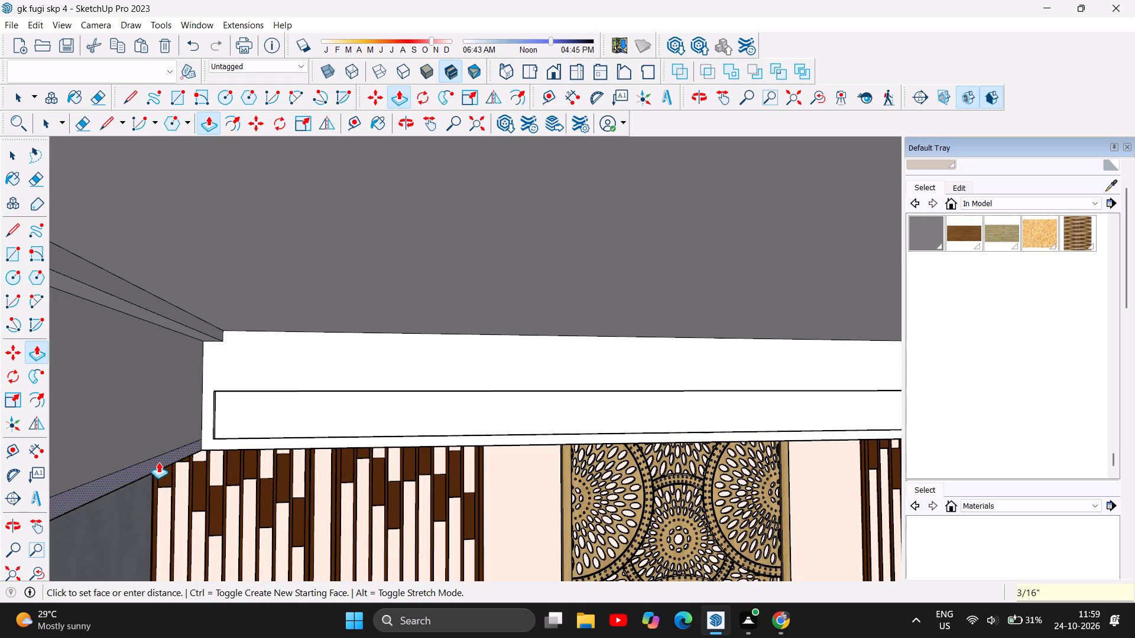
text(1.5)
key(Return)
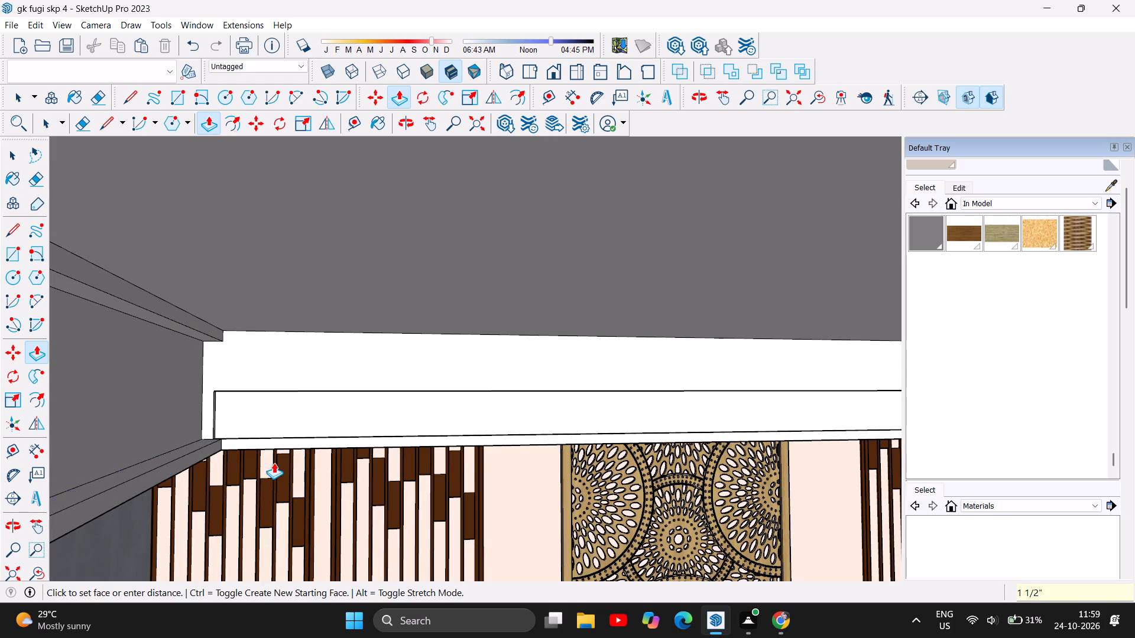
Push/pull the underside of that side face's upper border strip downward by 4".
click(151, 312)
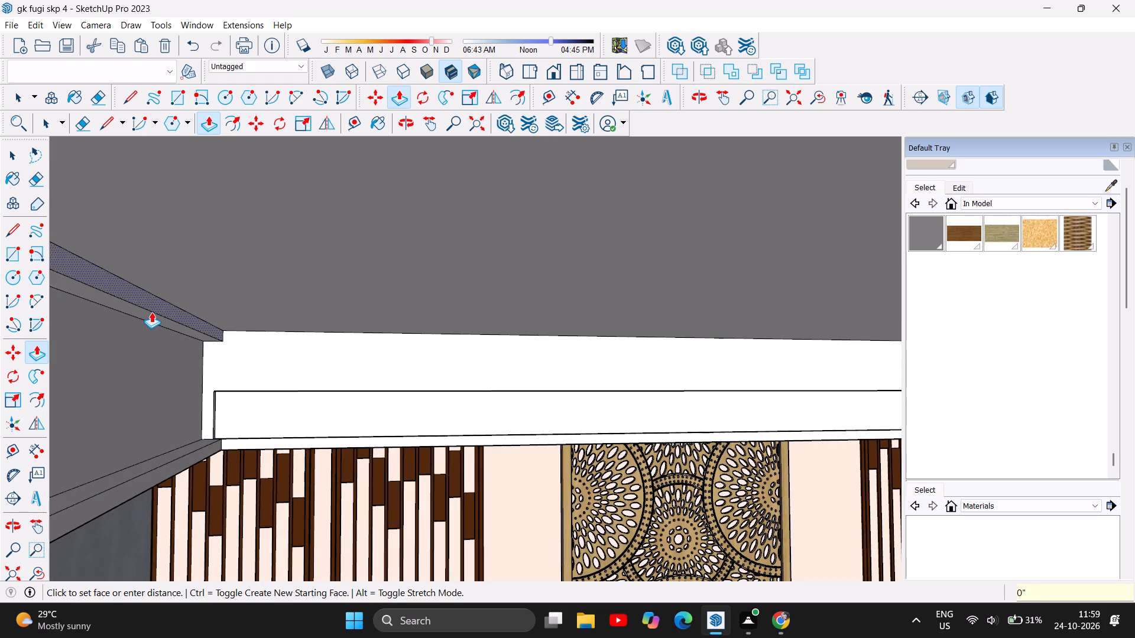
key(Escape)
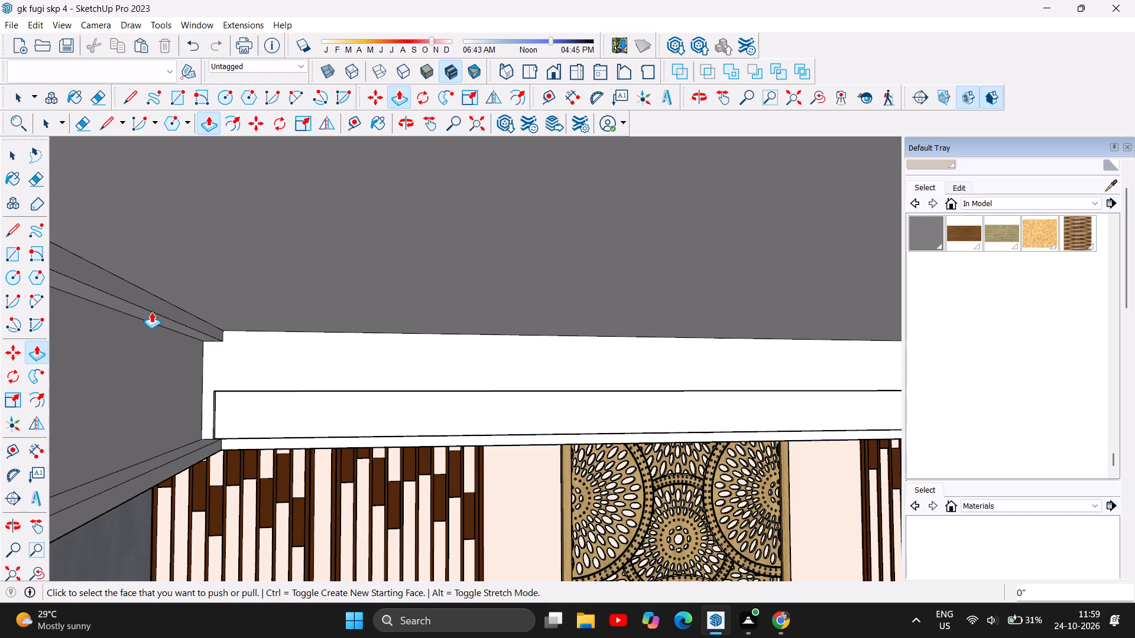
click(141, 313)
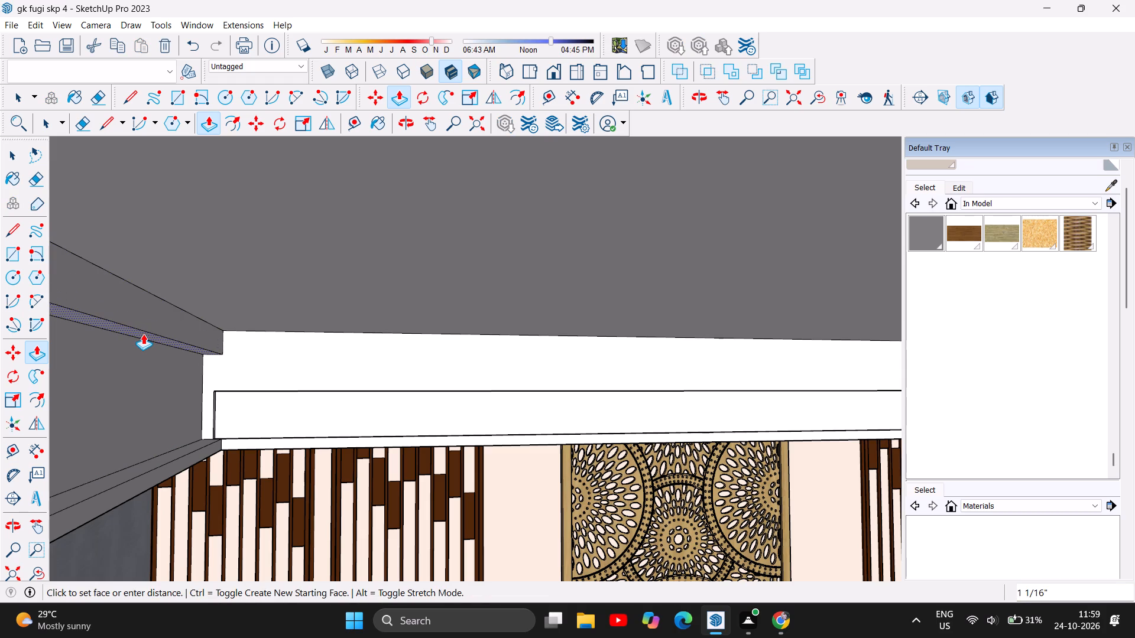
key(4)
key(Return)
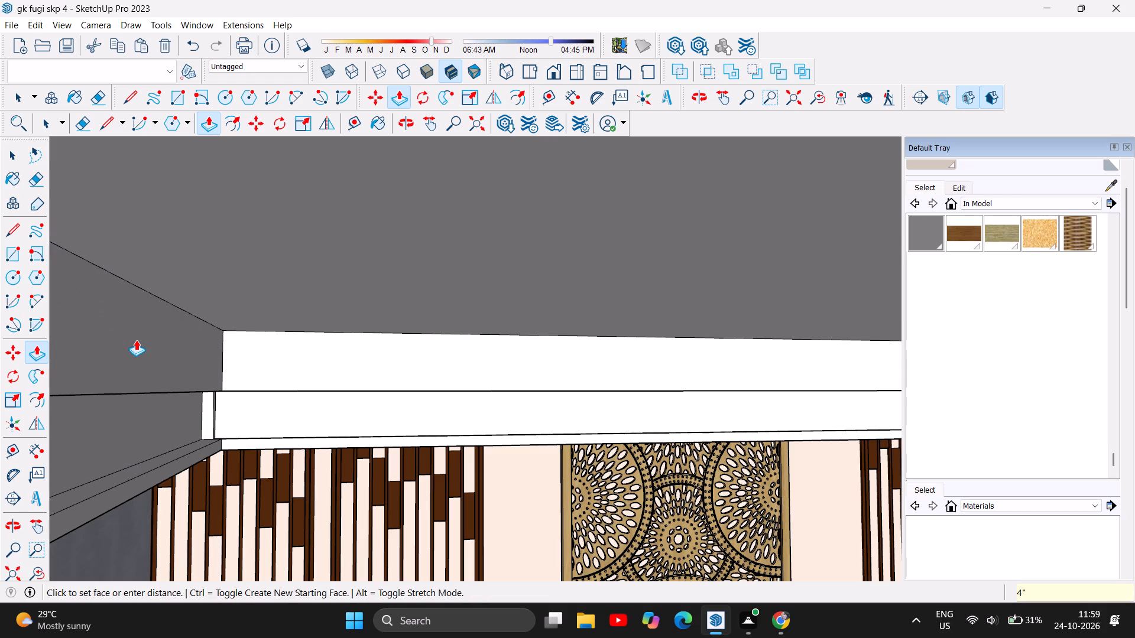
Examine the tray ceiling from further back, along with the panelled-wall room and its neighbouring spaces from outside.
scroll(233, 393, down, 2)
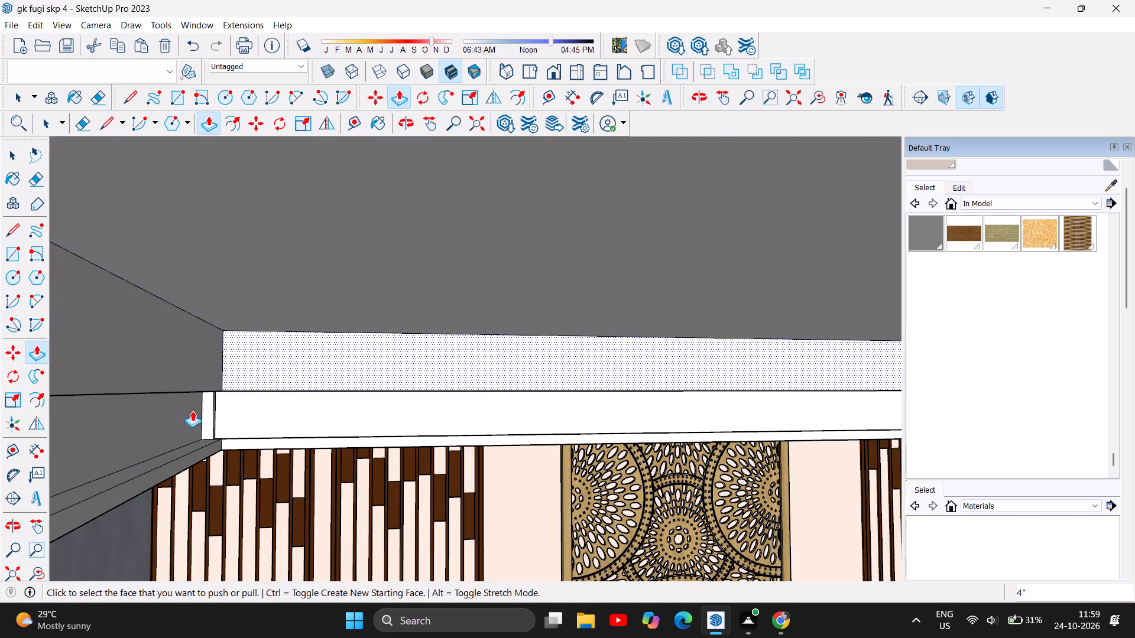
scroll(192, 411, down, 14)
scroll(271, 500, down, 3)
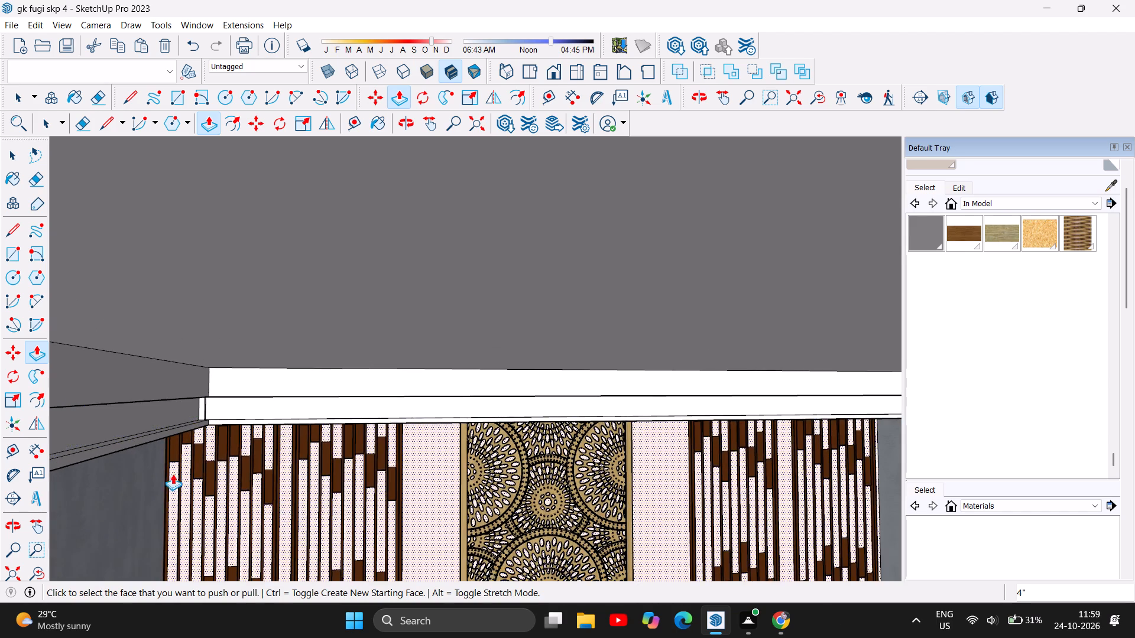
scroll(173, 474, down, 1)
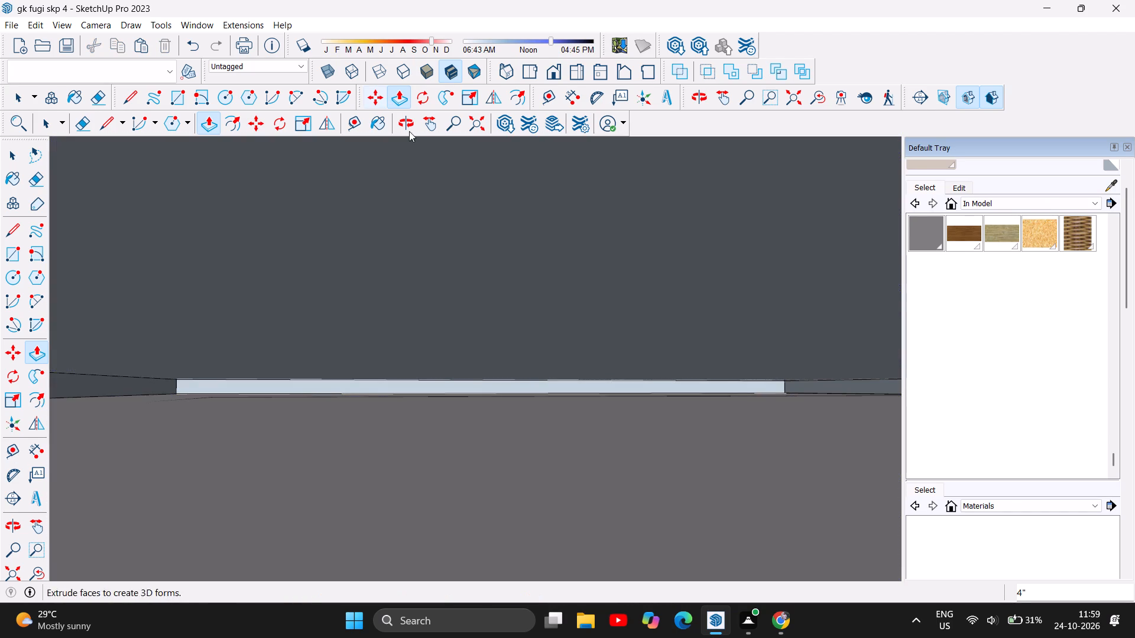
click(410, 128)
drag(426, 471, 418, 395)
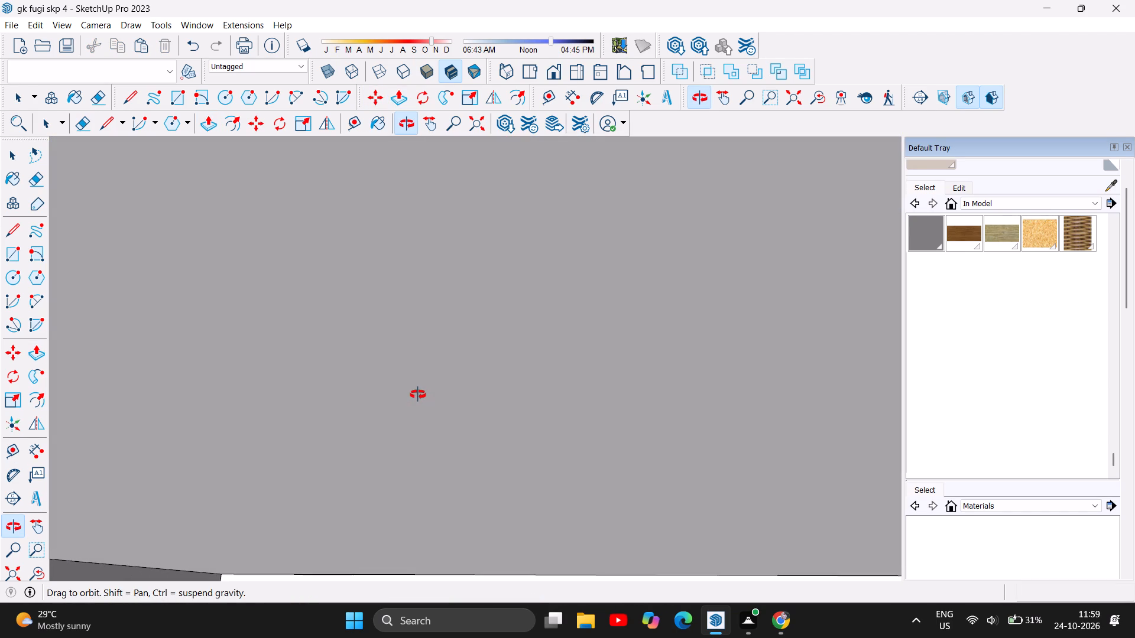
scroll(417, 394, down, 4)
scroll(450, 525, up, 1)
scroll(447, 524, down, 10)
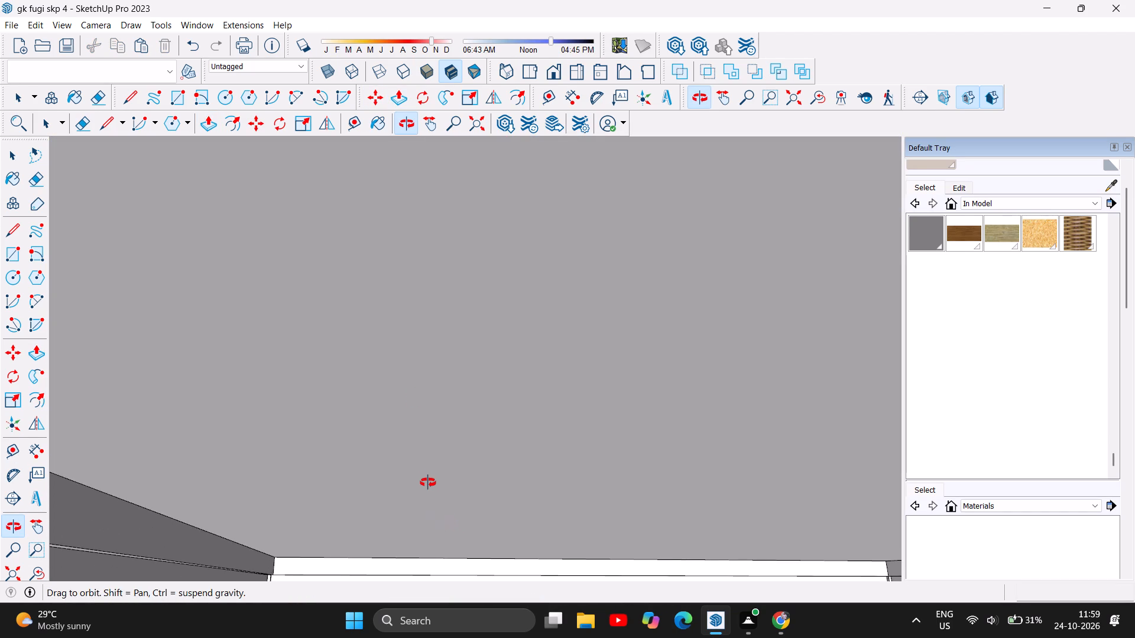
scroll(427, 479, down, 18)
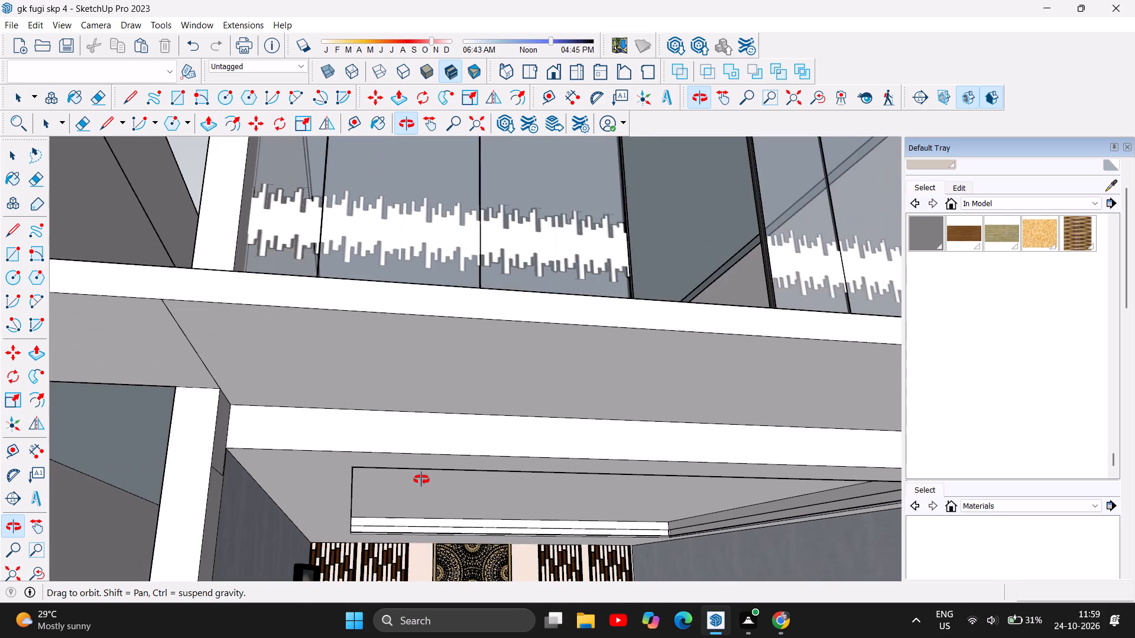
scroll(421, 480, down, 5)
drag(476, 409, 456, 460)
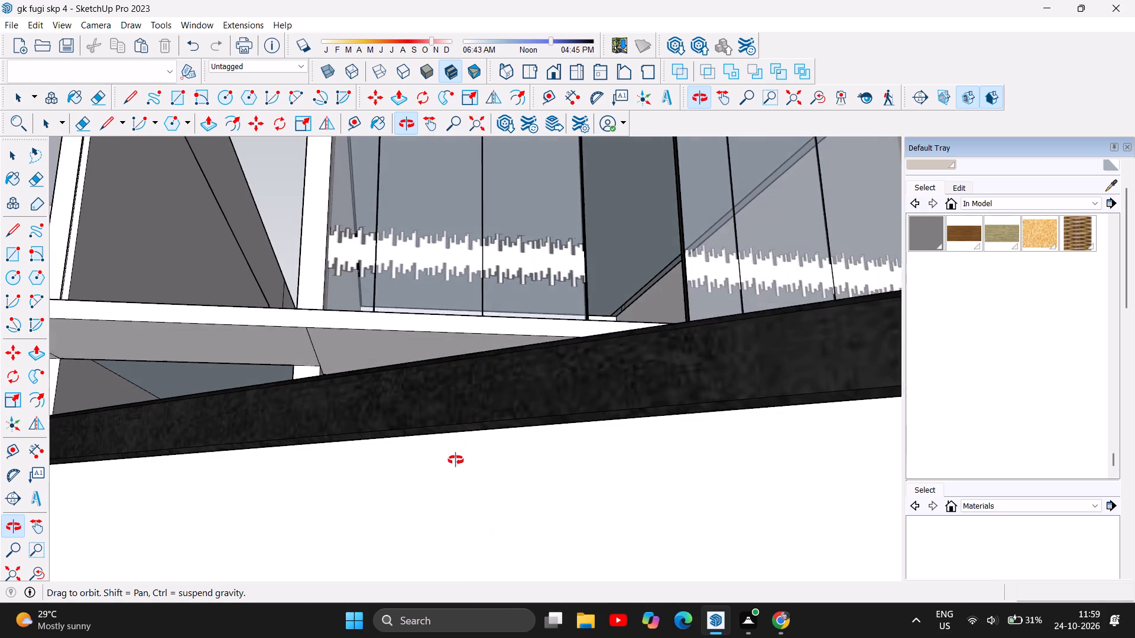
drag(456, 460, 430, 547)
drag(520, 363, 484, 414)
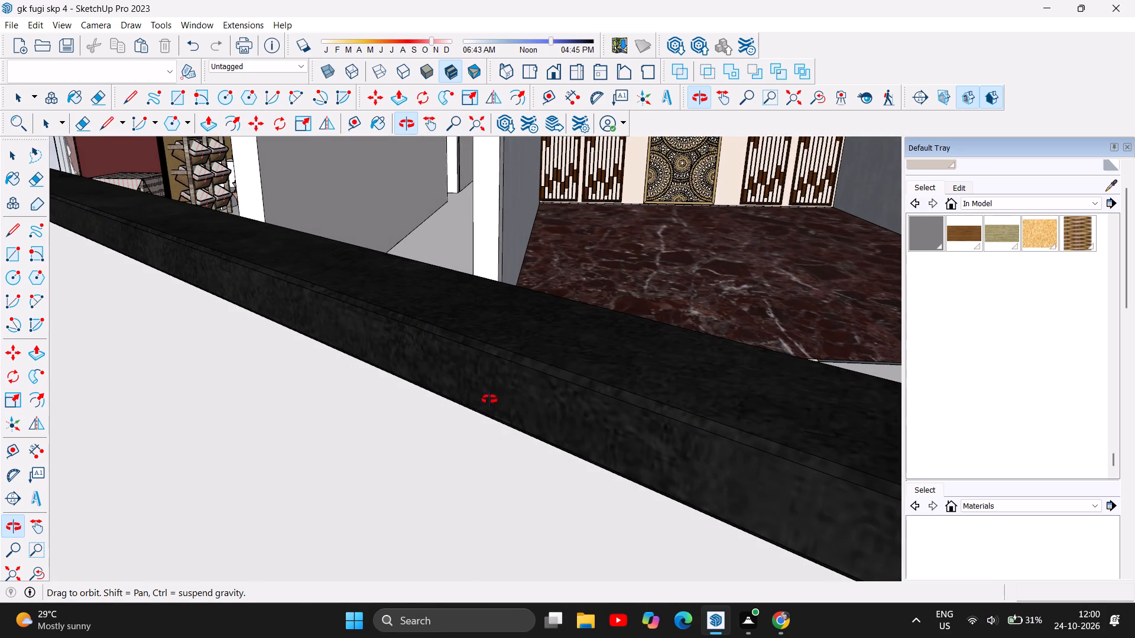
scroll(356, 405, down, 6)
scroll(176, 407, down, 5)
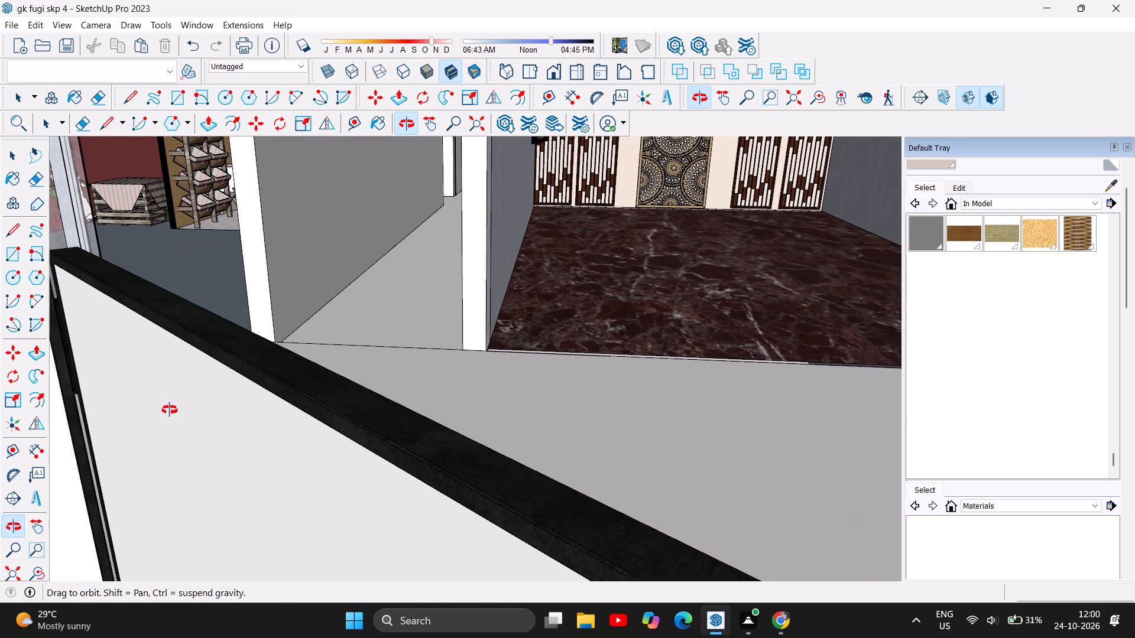
Examine the panelled-wall room and its tray ceiling from outside the open front, down to the marble floor edge.
scroll(167, 410, down, 5)
drag(637, 337, 567, 292)
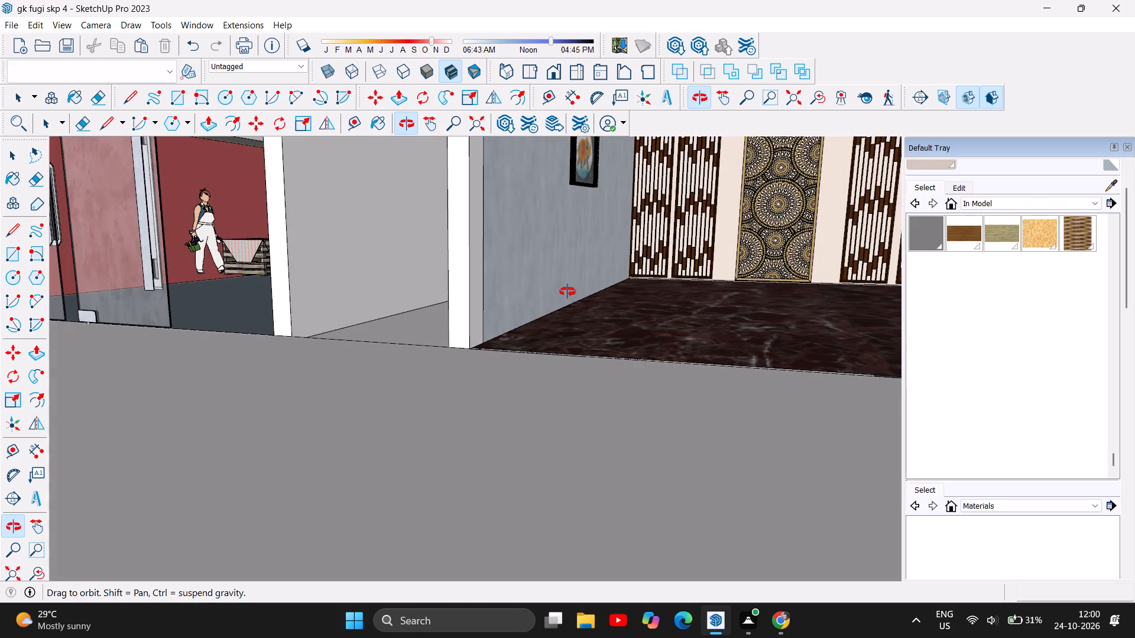
scroll(578, 375, down, 7)
scroll(706, 219, up, 2)
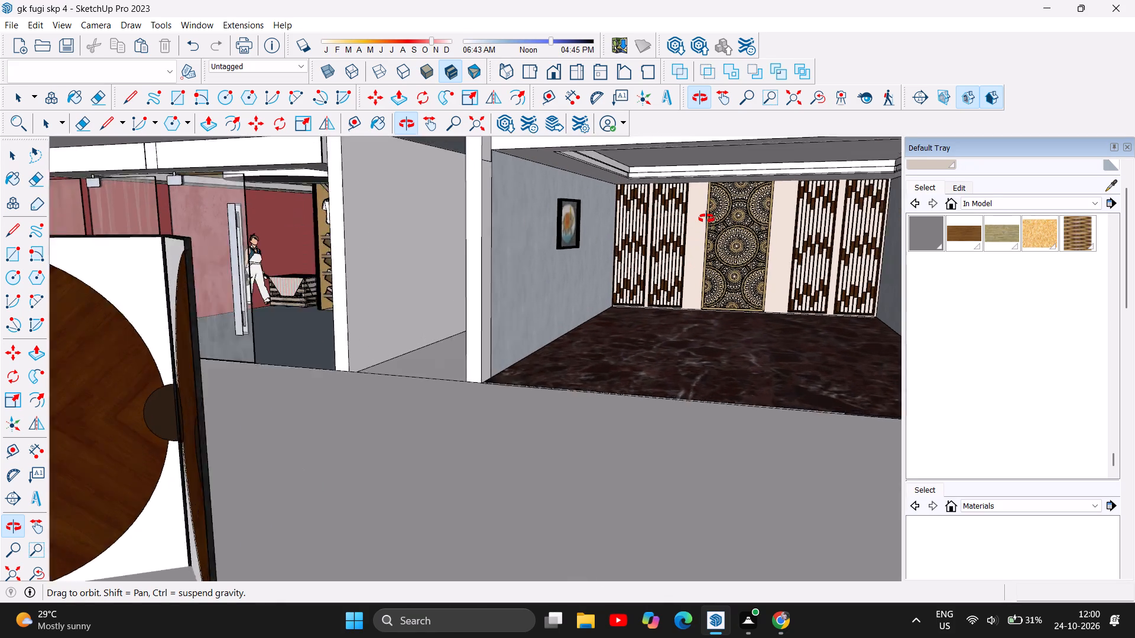
scroll(706, 219, up, 3)
drag(664, 399, 668, 356)
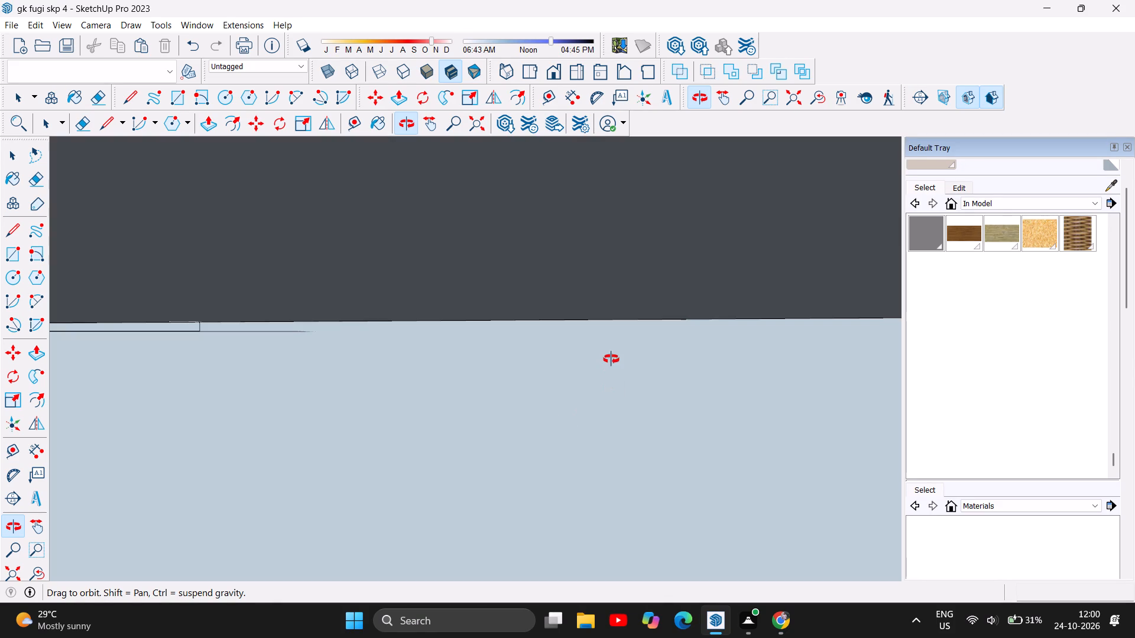
drag(612, 323, 607, 413)
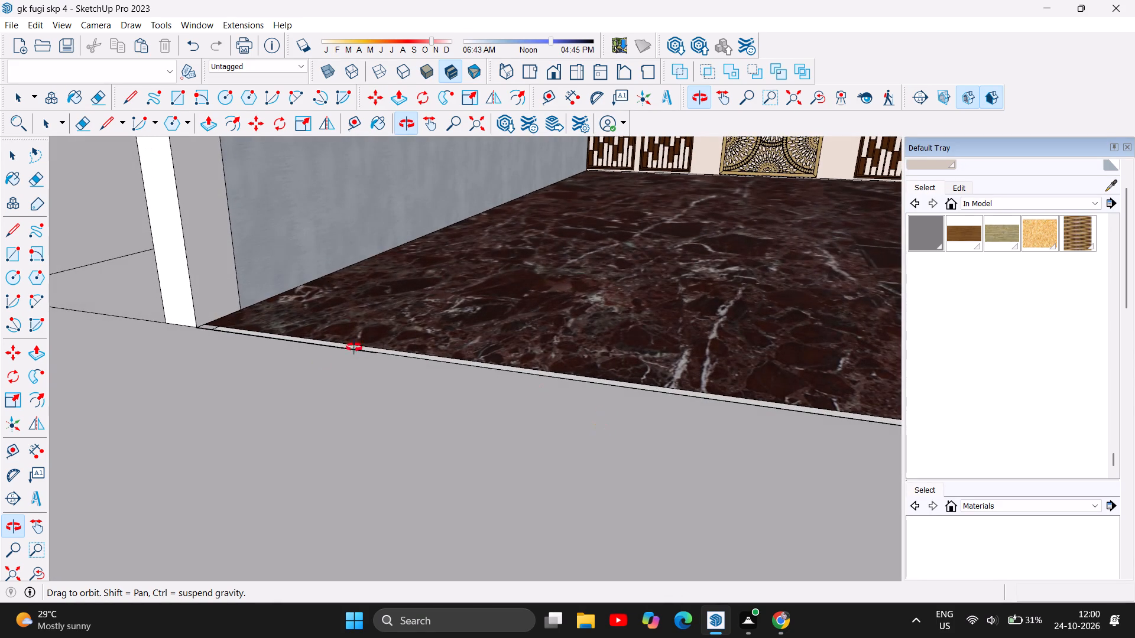
scroll(288, 410, down, 3)
scroll(338, 466, down, 6)
drag(618, 337, 617, 386)
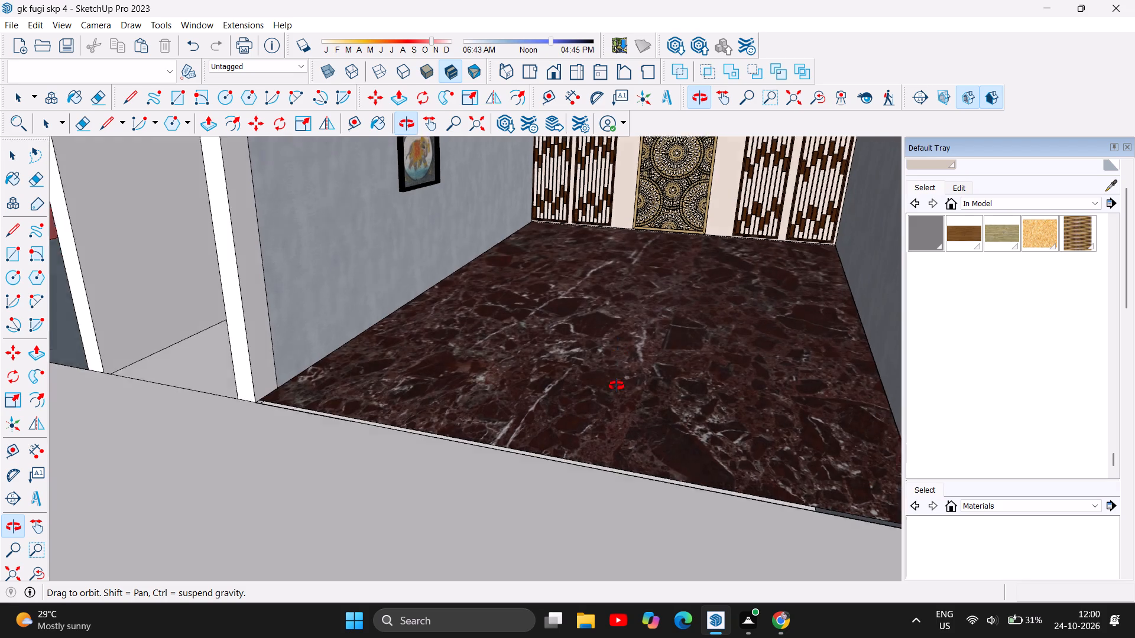
drag(617, 386, 637, 357)
scroll(490, 357, down, 3)
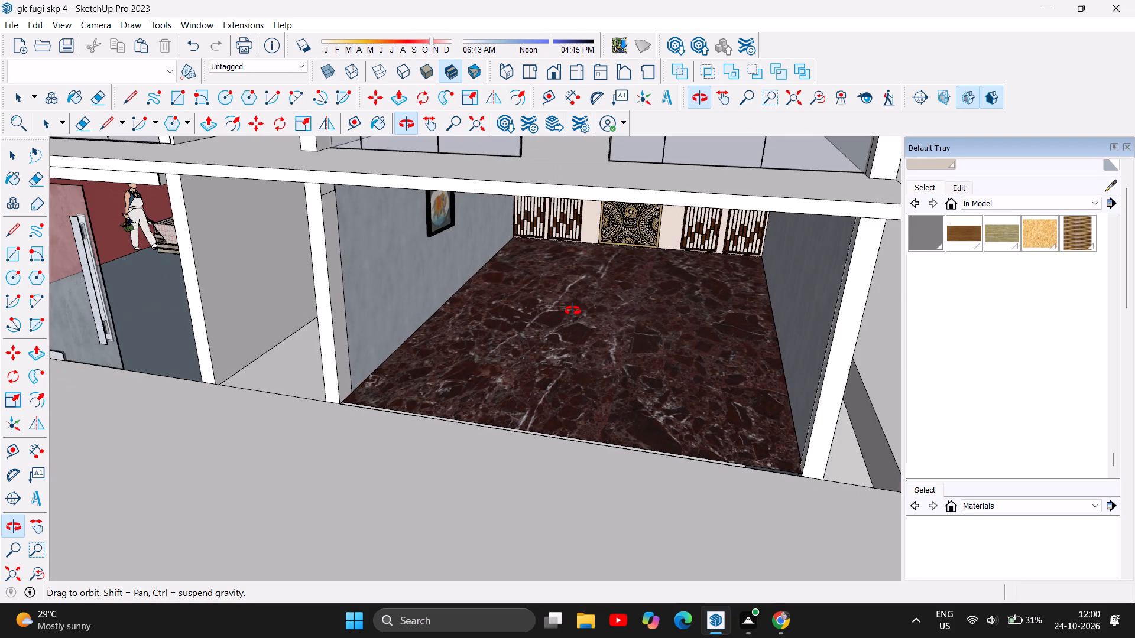
scroll(573, 311, up, 4)
drag(579, 344, 590, 310)
scroll(536, 360, down, 4)
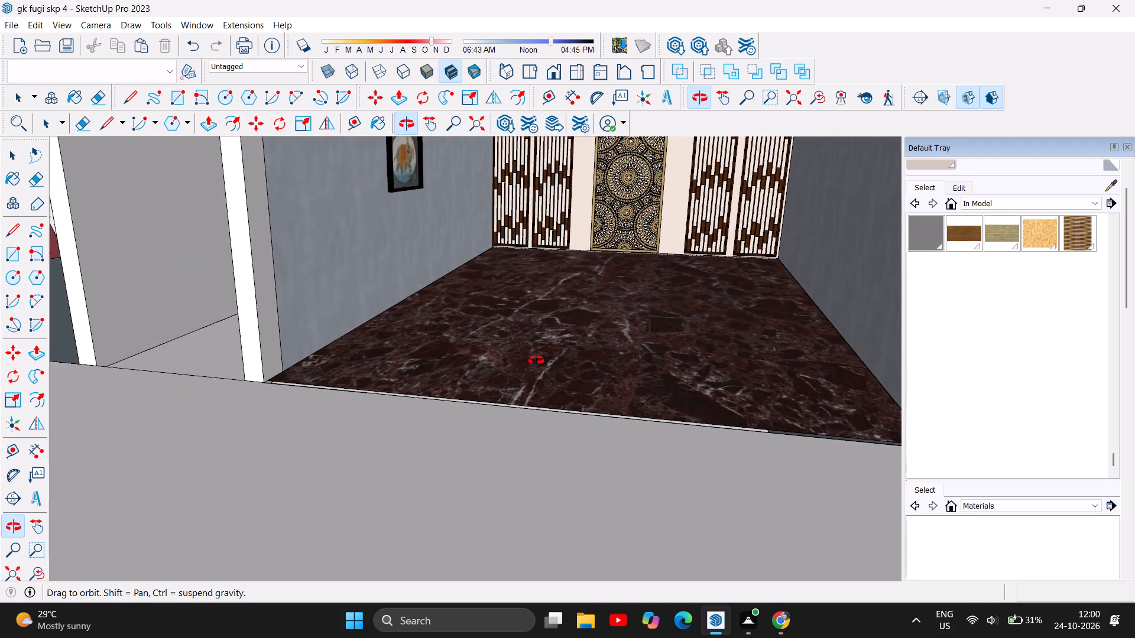
scroll(564, 368, up, 1)
scroll(564, 368, down, 6)
drag(569, 292, 600, 273)
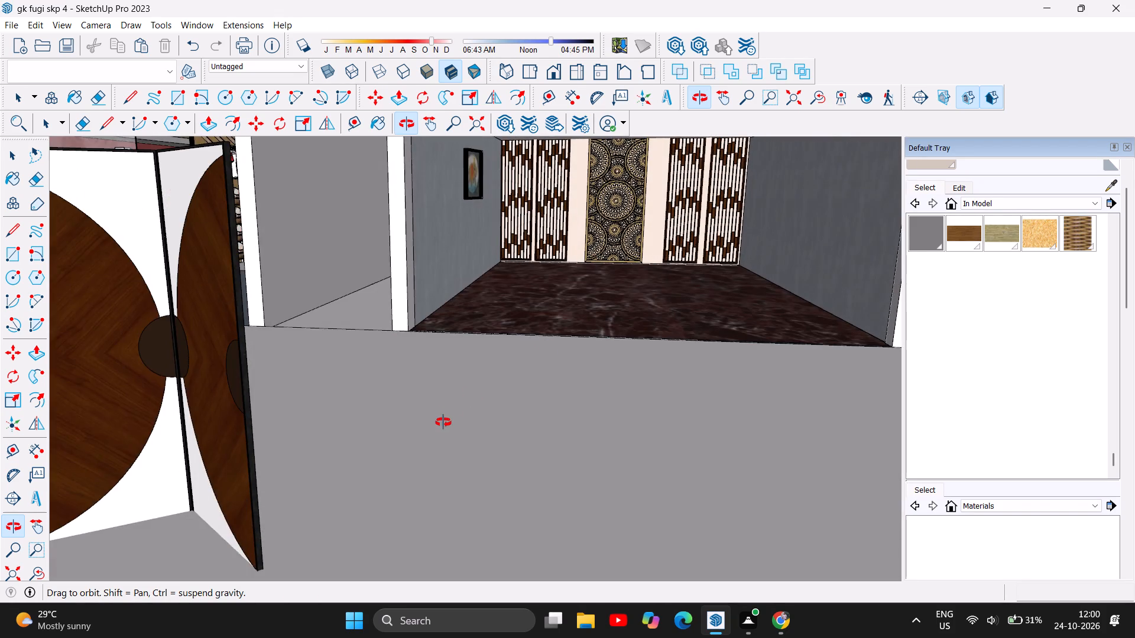
scroll(442, 425, down, 10)
scroll(592, 259, up, 5)
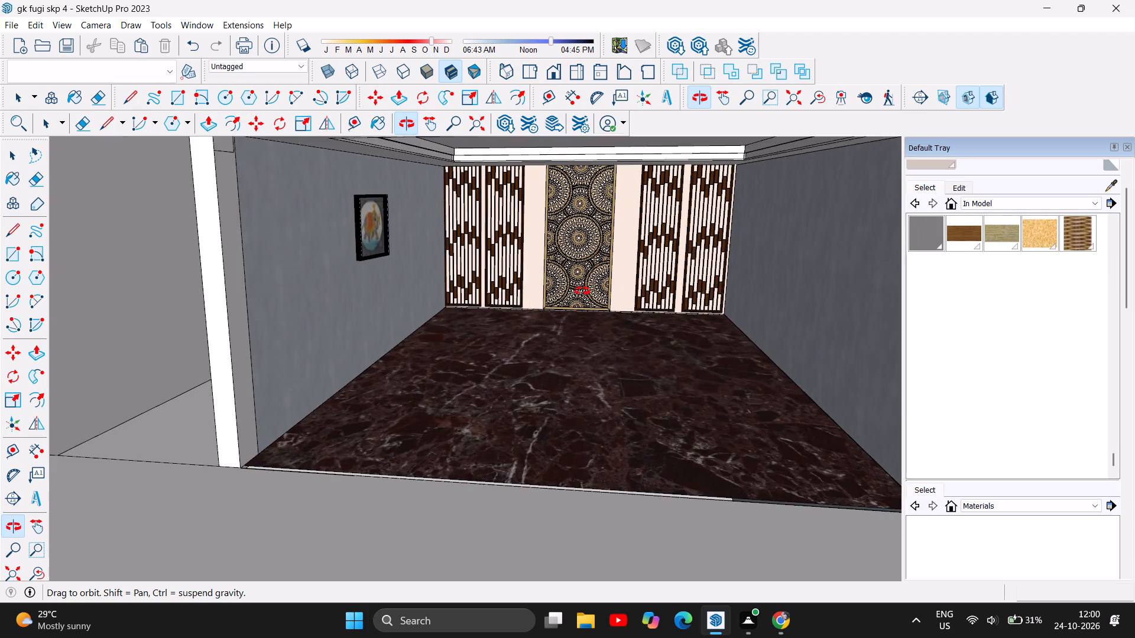
drag(574, 347, 578, 336)
scroll(511, 480, down, 4)
drag(534, 511, 539, 505)
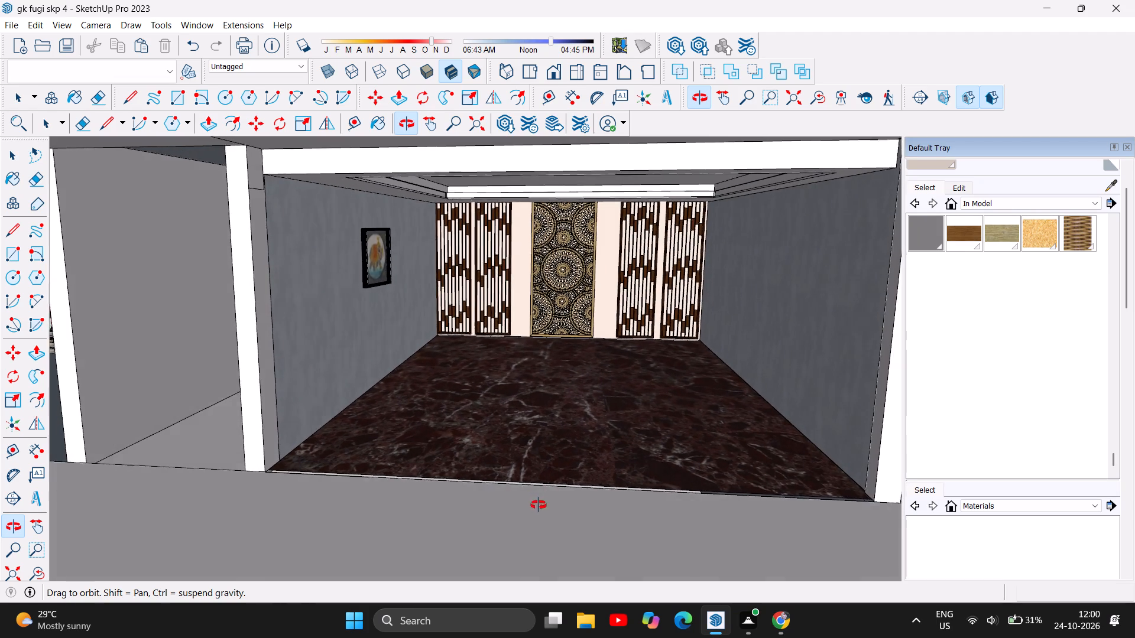
drag(539, 505, 552, 452)
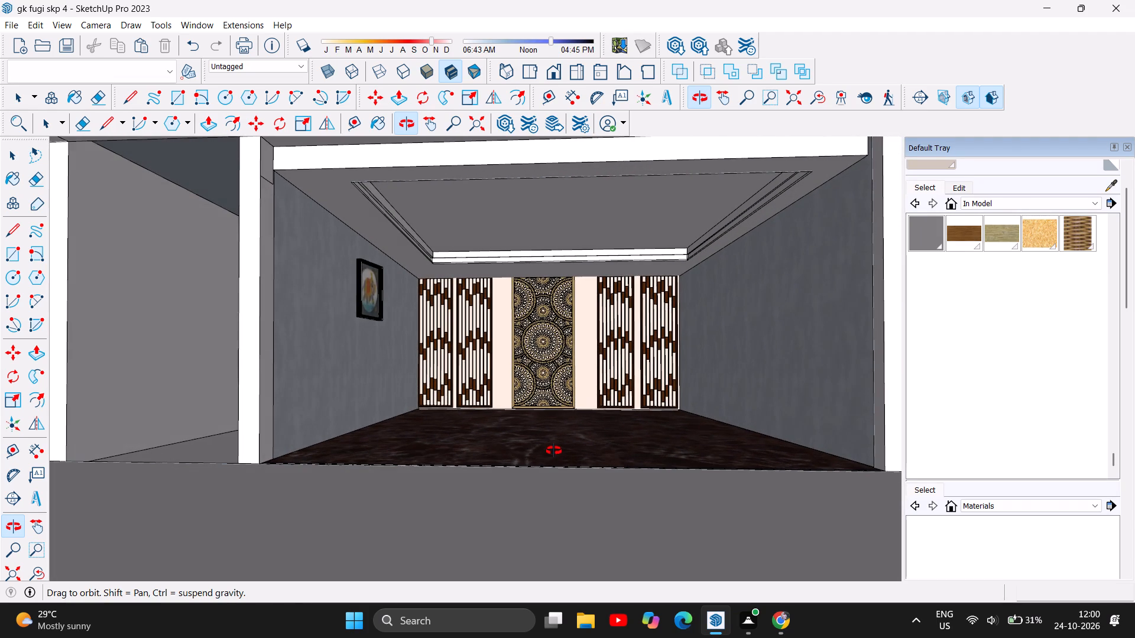
Examine the tray ceiling's border strips above the slatted back wall and along the adjoining side wall up close.
scroll(579, 210, up, 4)
scroll(485, 230, up, 4)
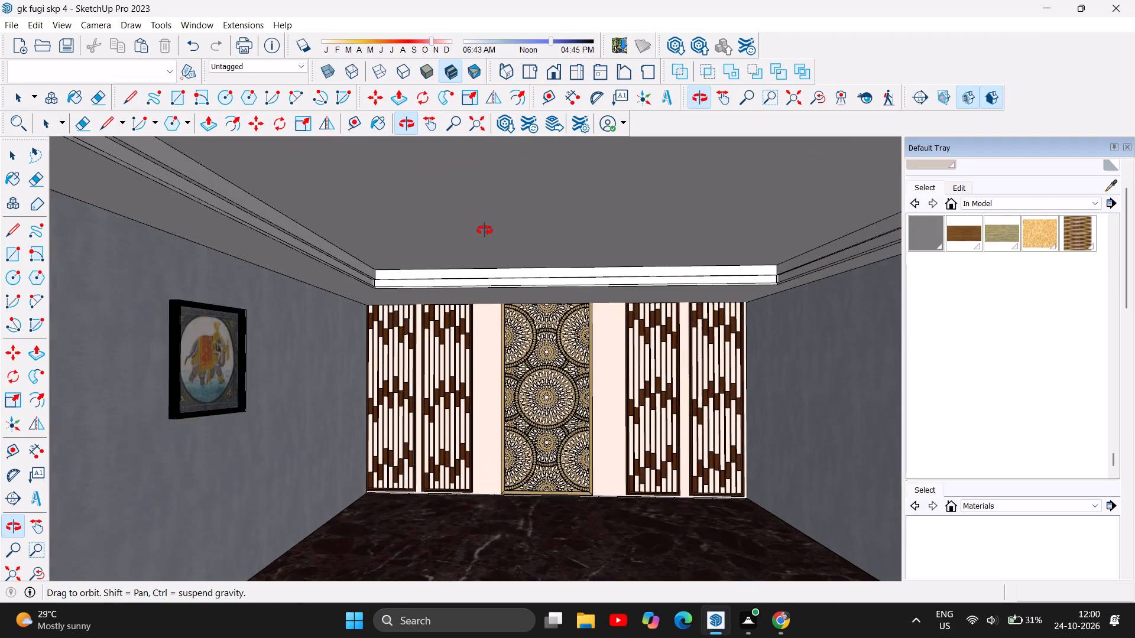
scroll(485, 230, up, 7)
scroll(487, 286, up, 2)
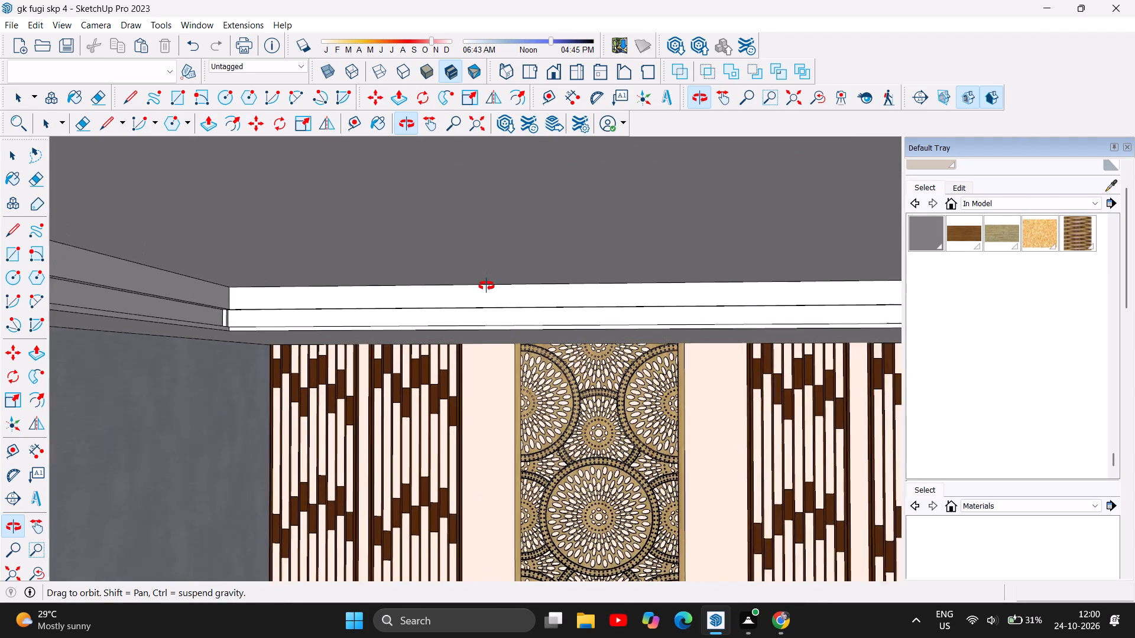
scroll(487, 286, up, 8)
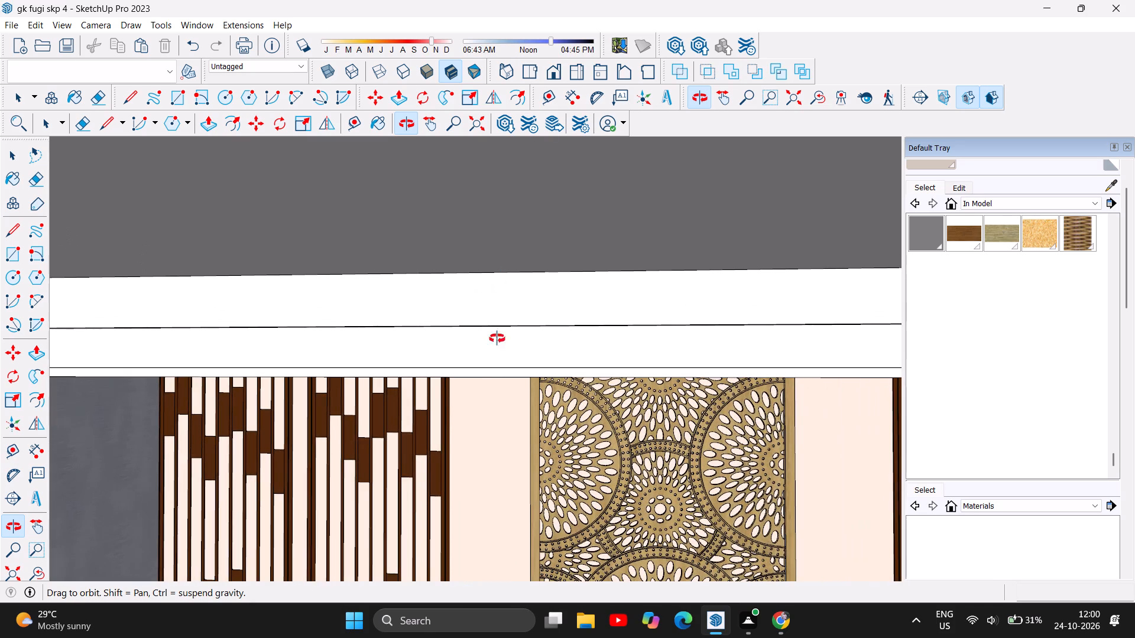
drag(485, 363, 507, 379)
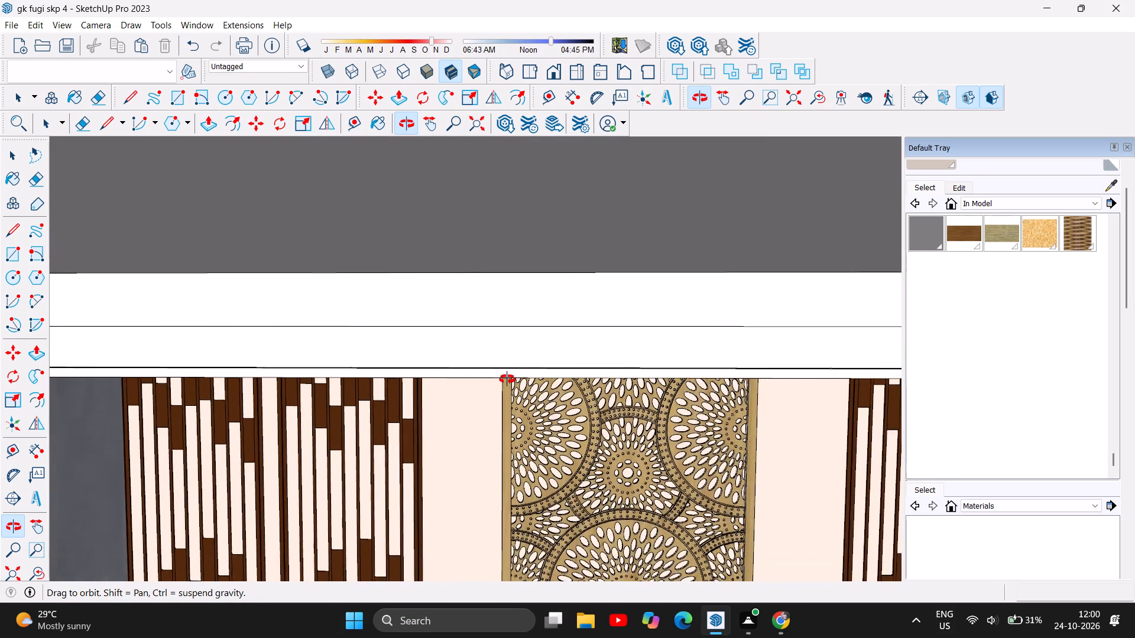
drag(507, 379, 517, 307)
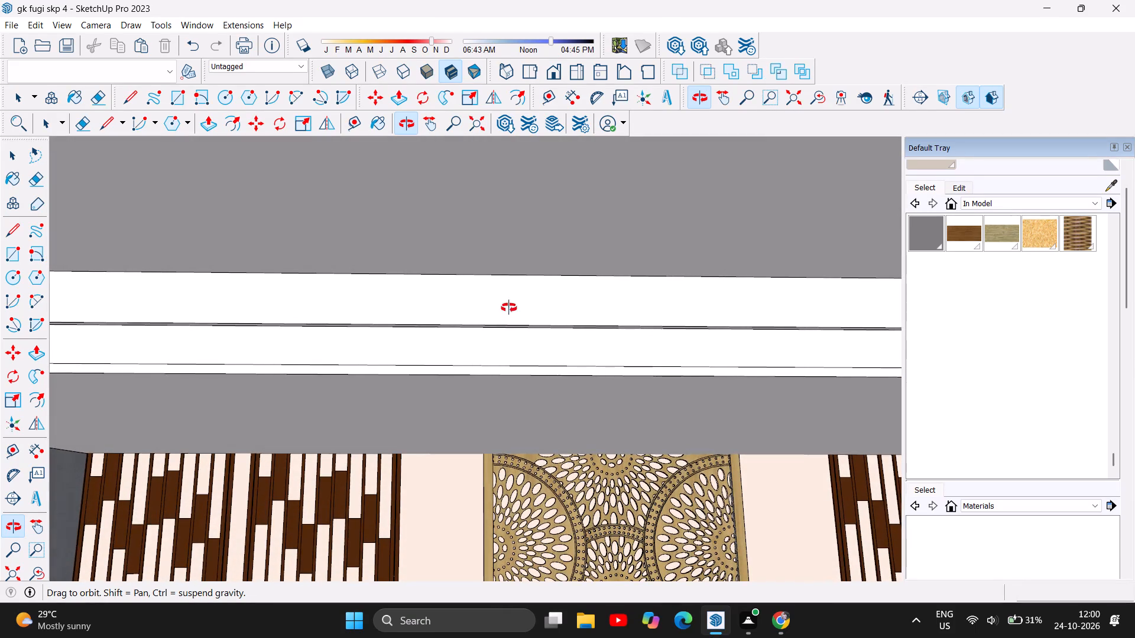
drag(359, 359, 635, 421)
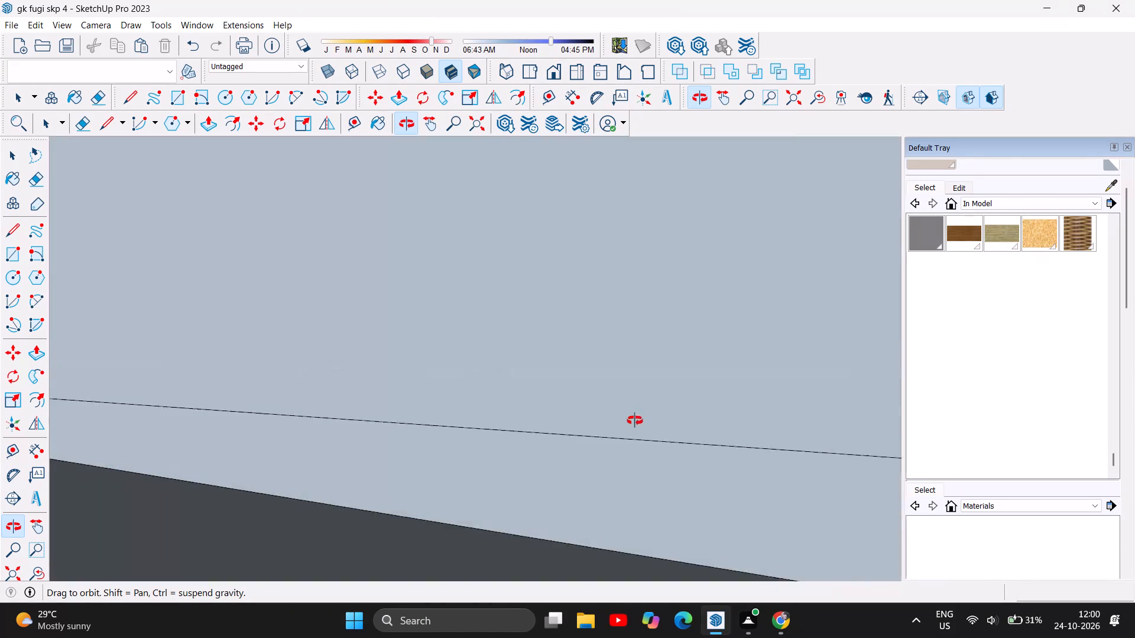
drag(635, 421, 769, 415)
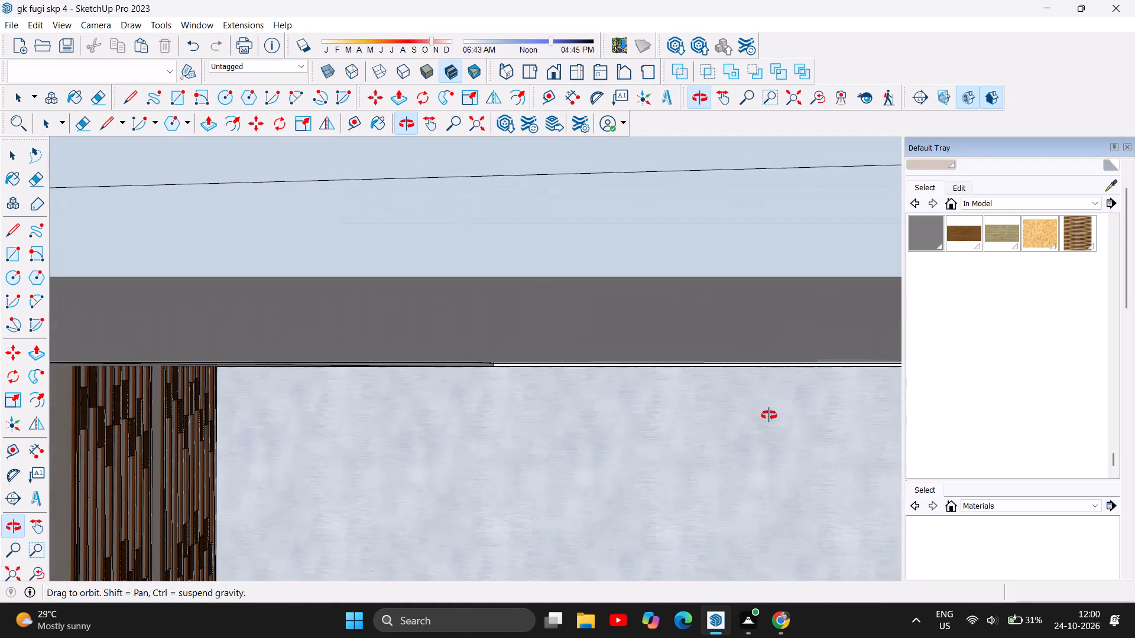
scroll(672, 454, up, 2)
drag(625, 466, 685, 483)
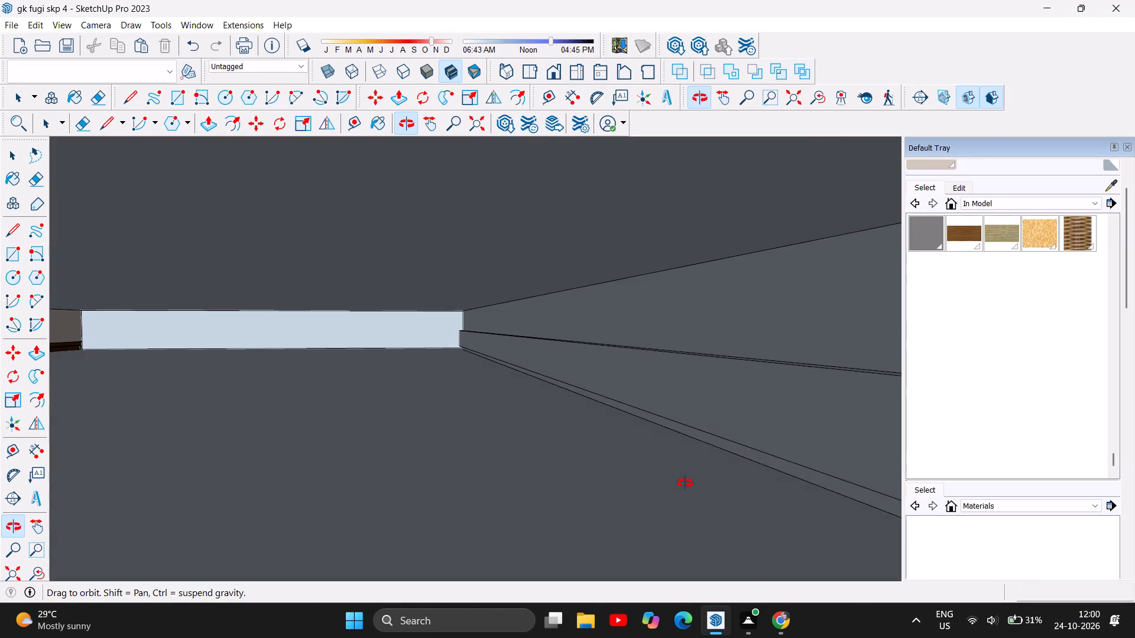
drag(685, 483, 658, 435)
drag(555, 479, 576, 476)
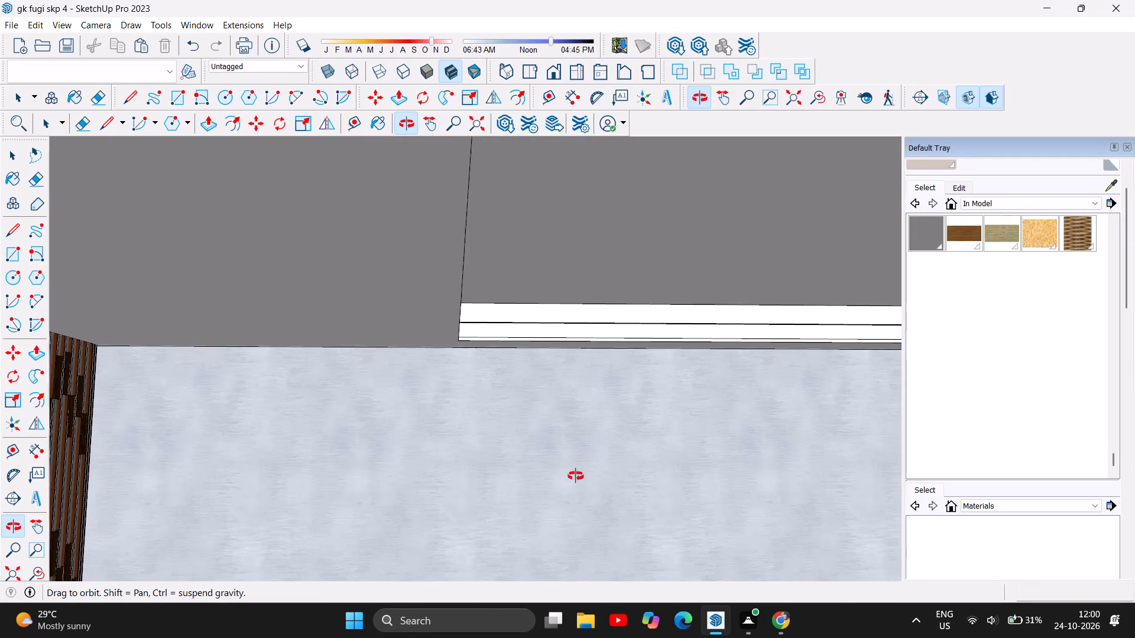
drag(576, 476, 722, 487)
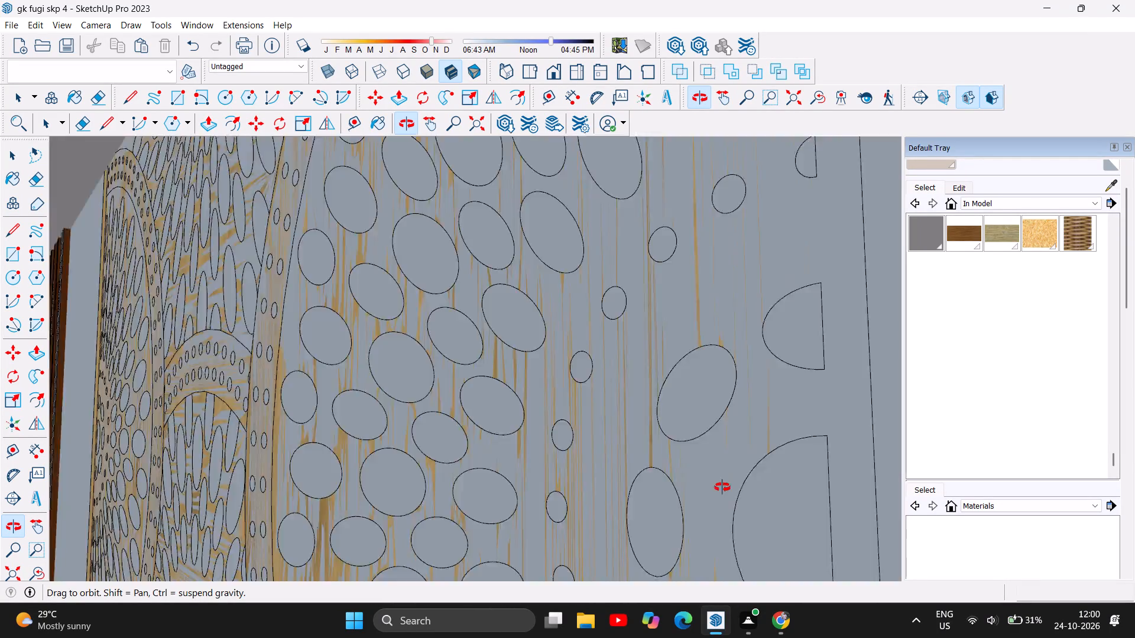
drag(722, 487, 574, 443)
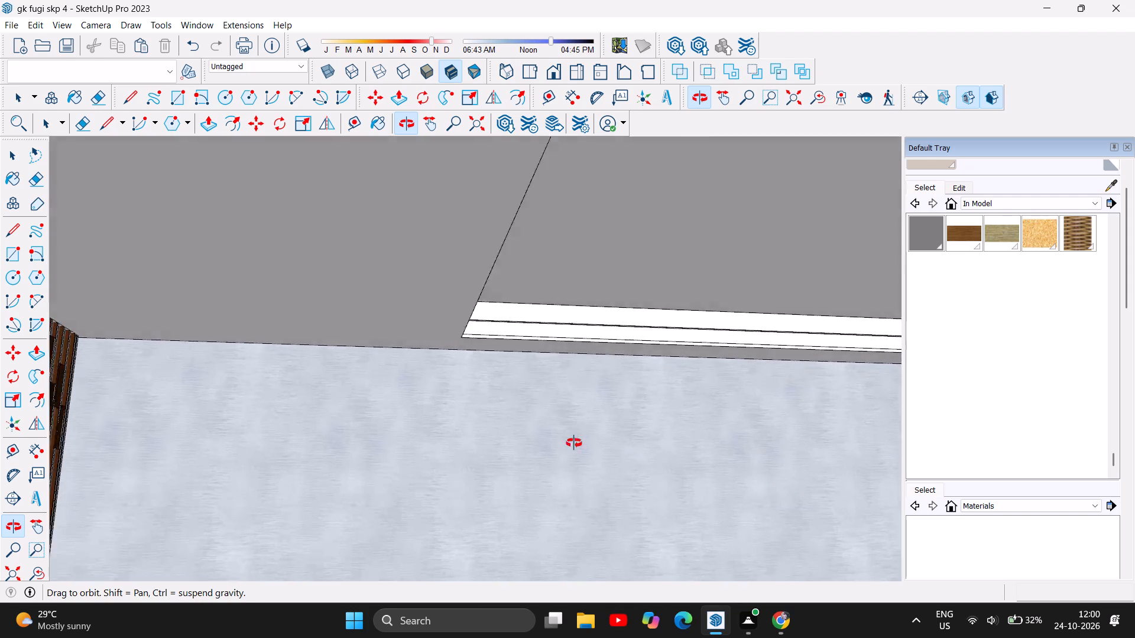
Examine the corner joint where the tray ceiling's back and side border strips meet, and the strips beside it.
drag(574, 443, 193, 424)
scroll(418, 307, up, 12)
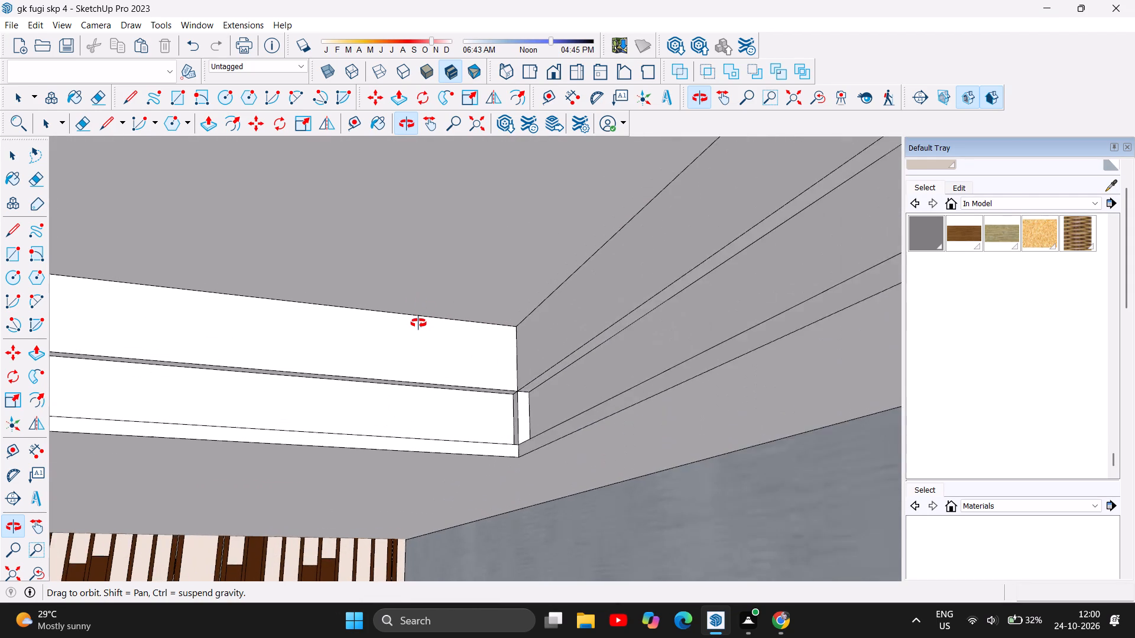
scroll(419, 323, up, 3)
scroll(481, 454, up, 3)
drag(532, 482, 508, 483)
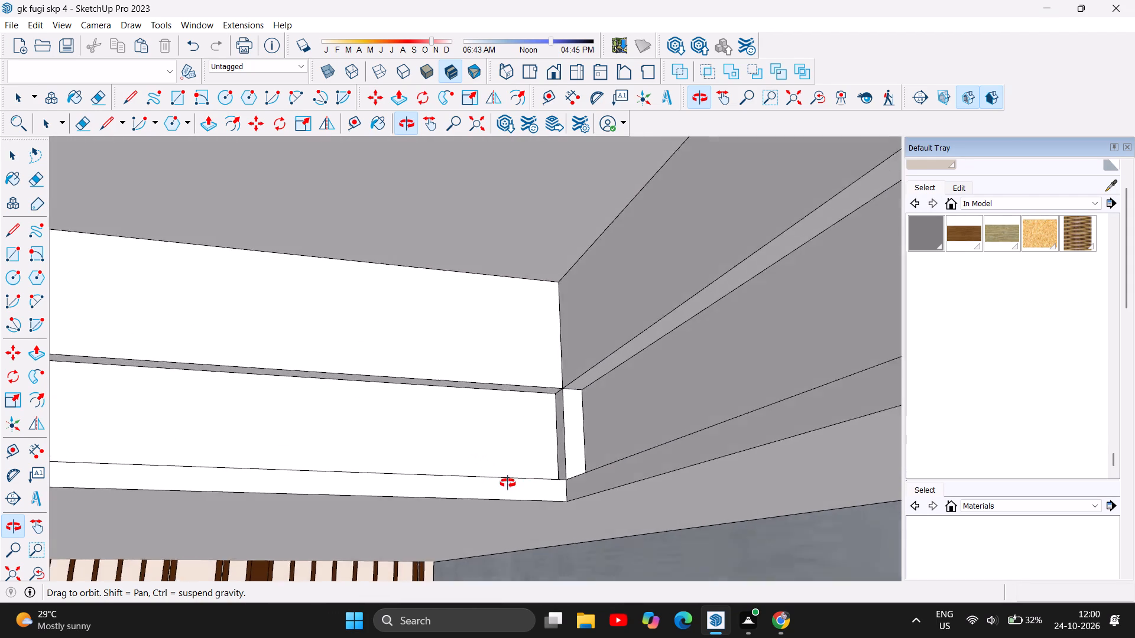
drag(508, 483, 322, 499)
scroll(181, 486, down, 3)
click(170, 517)
scroll(167, 518, up, 14)
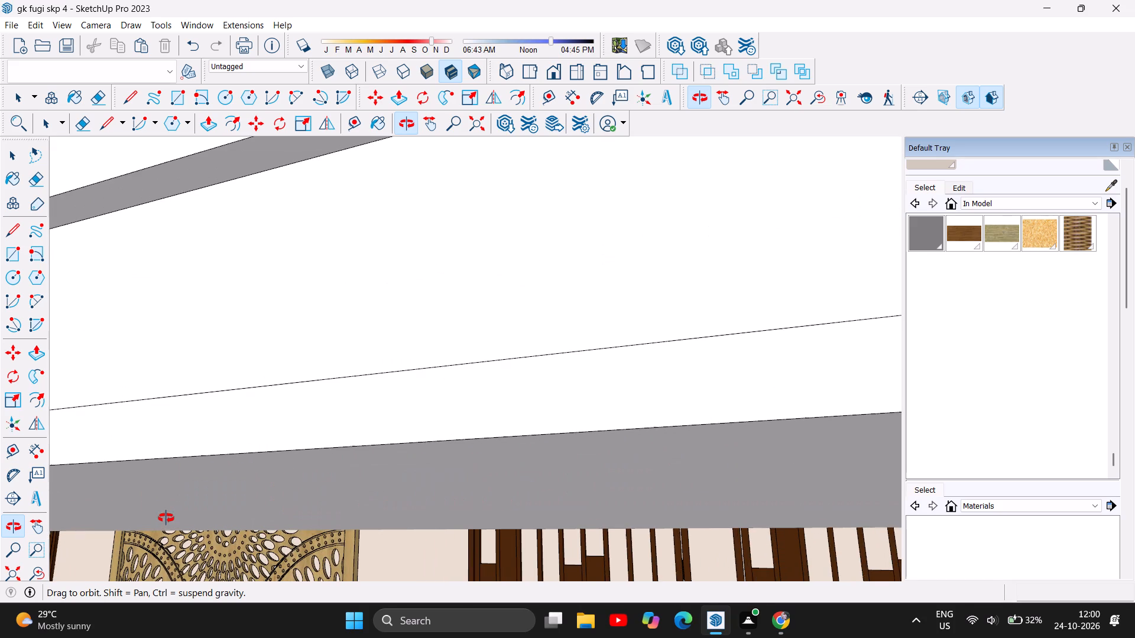
drag(9, 463, 27, 454)
drag(117, 493, 329, 541)
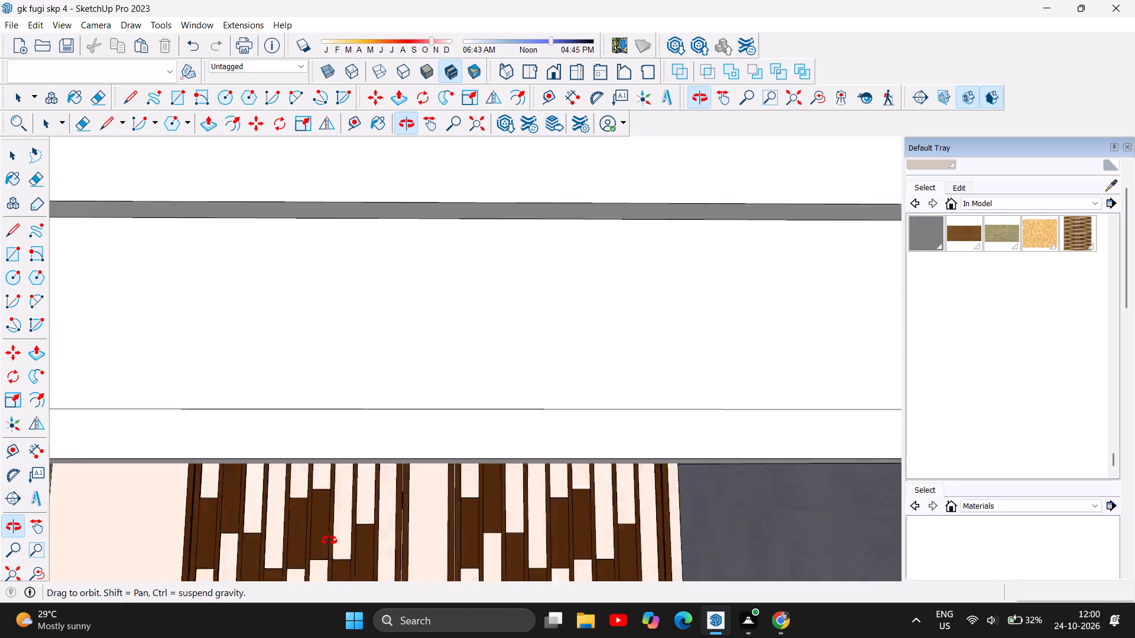
drag(329, 541, 896, 519)
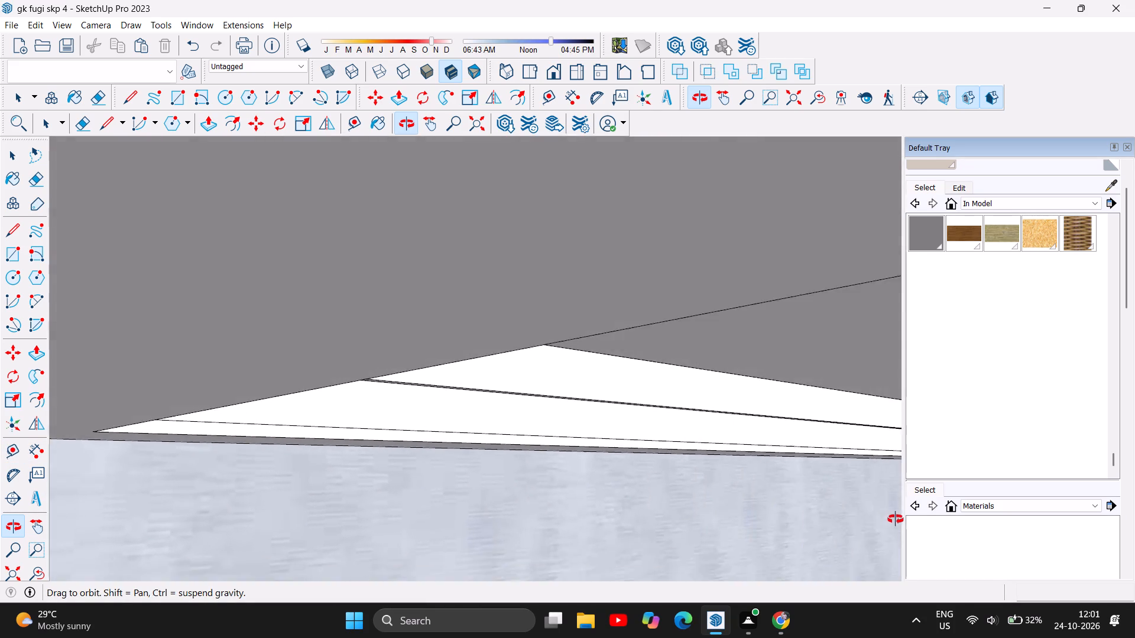
Examine the tray ceiling's side faces and corner joint at the room's open front from inside the room.
drag(896, 519, 954, 517)
drag(693, 526, 759, 521)
scroll(847, 529, up, 3)
scroll(845, 529, down, 2)
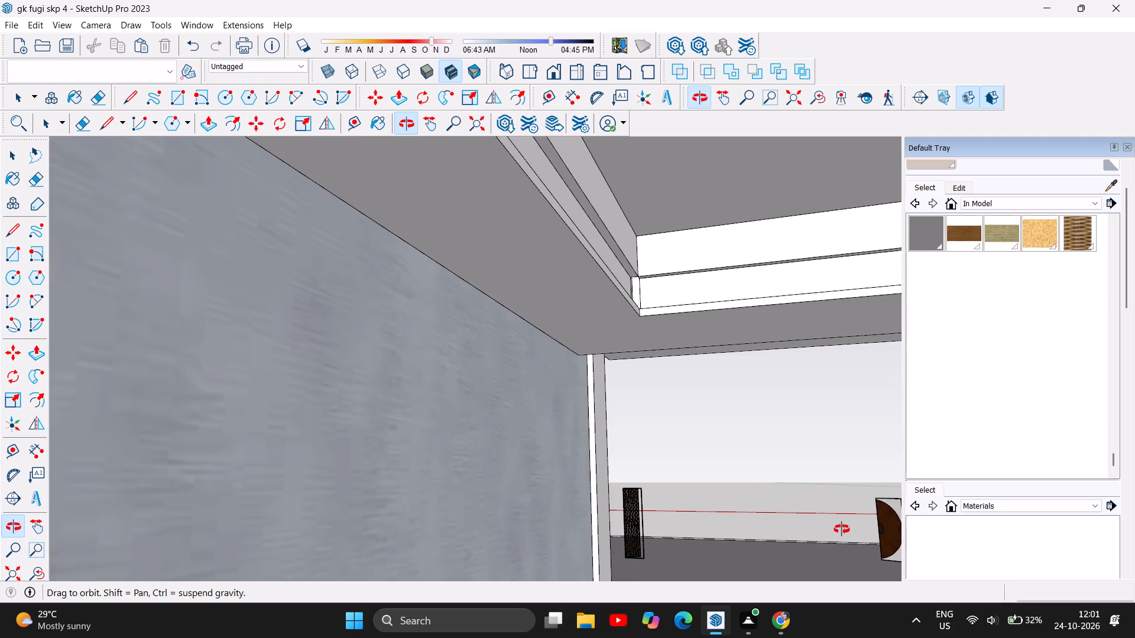
scroll(802, 517, down, 1)
drag(771, 532, 824, 534)
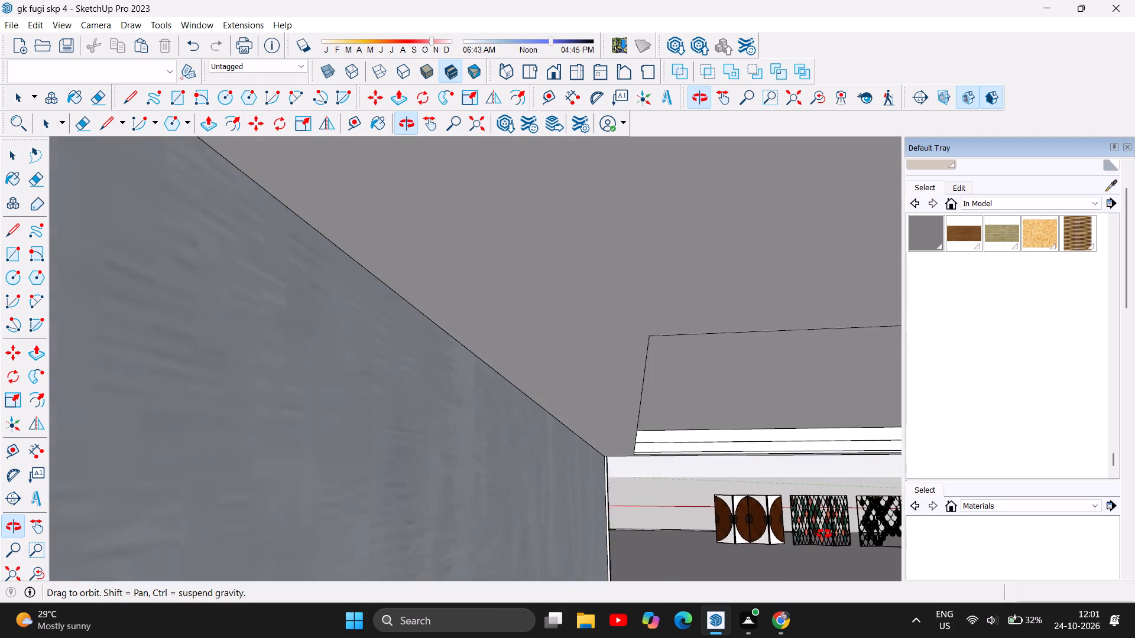
drag(824, 534, 837, 533)
scroll(864, 518, up, 2)
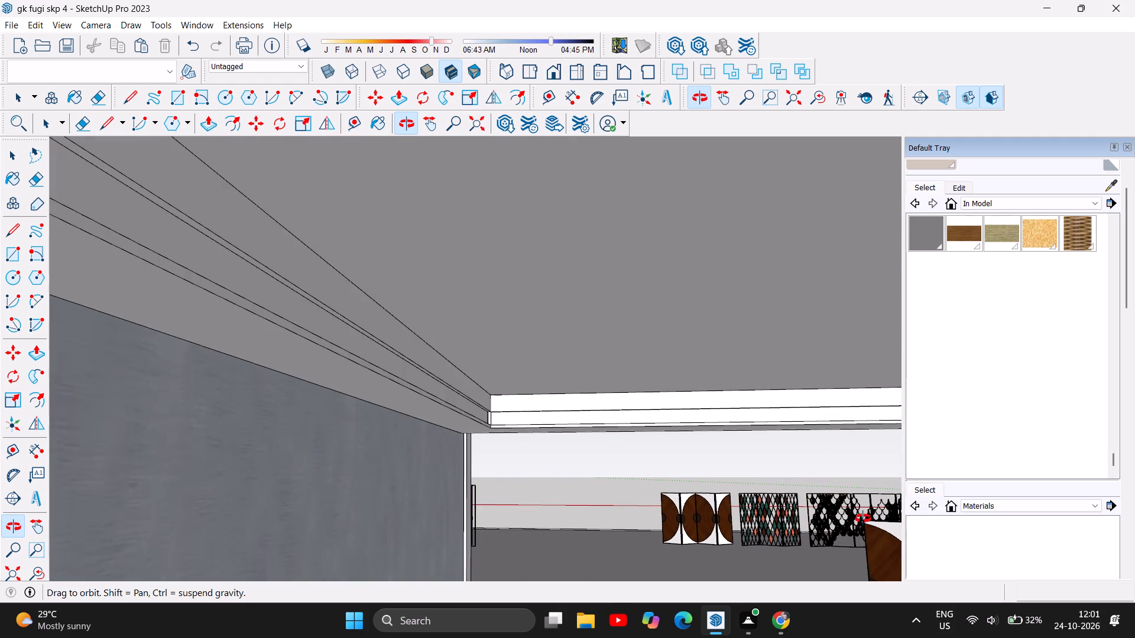
drag(863, 519, 874, 509)
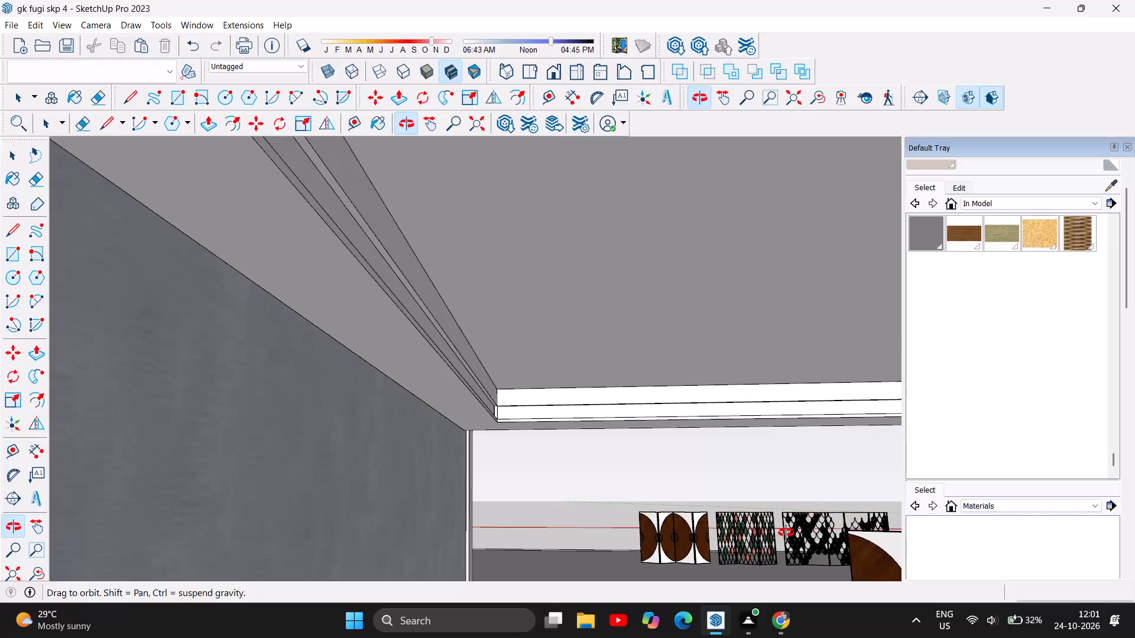
drag(786, 533, 792, 535)
scroll(861, 532, up, 1)
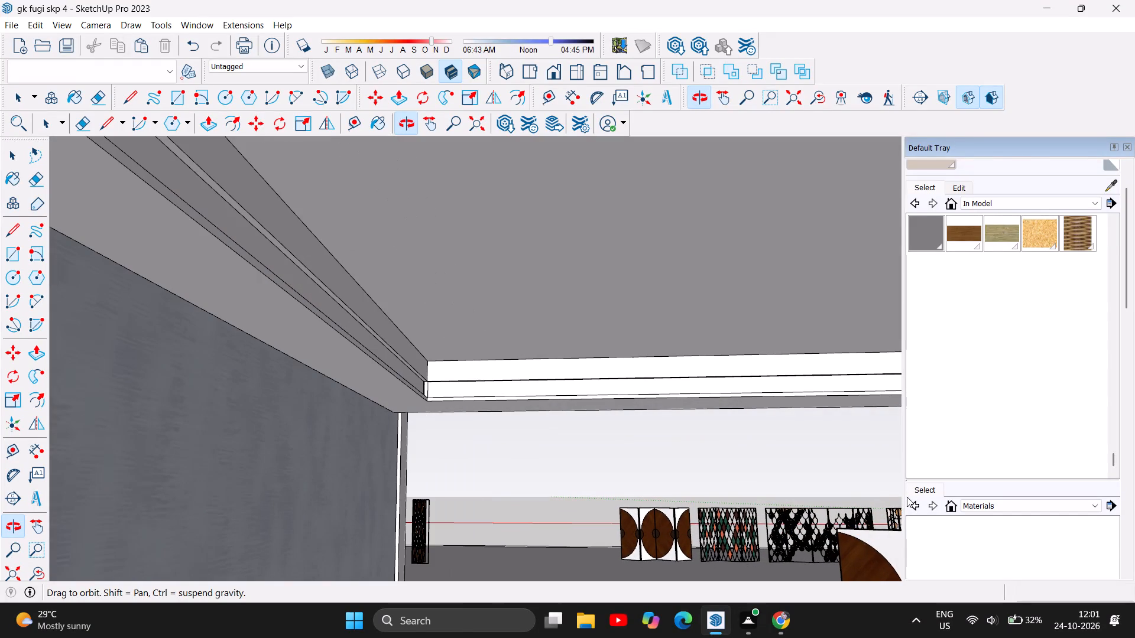
scroll(907, 497, up, 1)
scroll(838, 496, up, 1)
scroll(838, 496, down, 1)
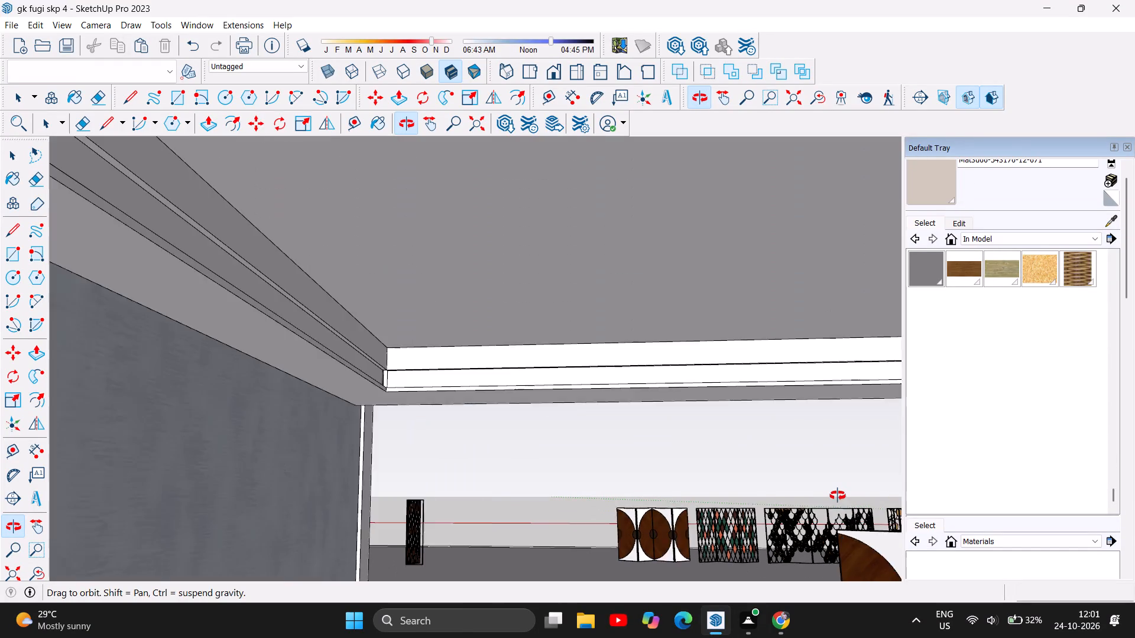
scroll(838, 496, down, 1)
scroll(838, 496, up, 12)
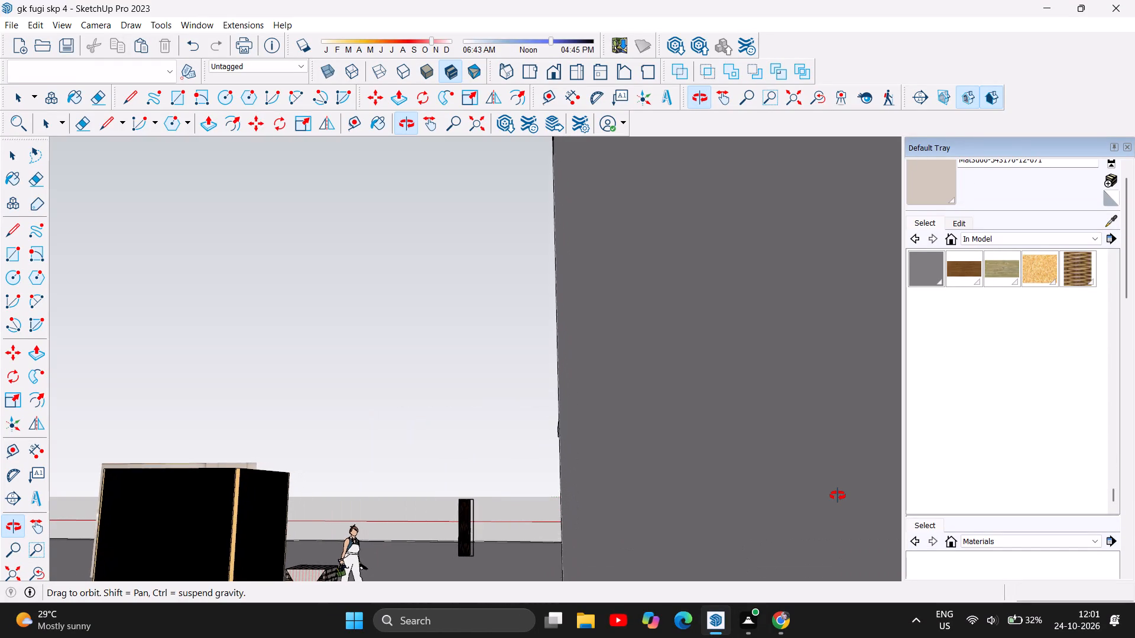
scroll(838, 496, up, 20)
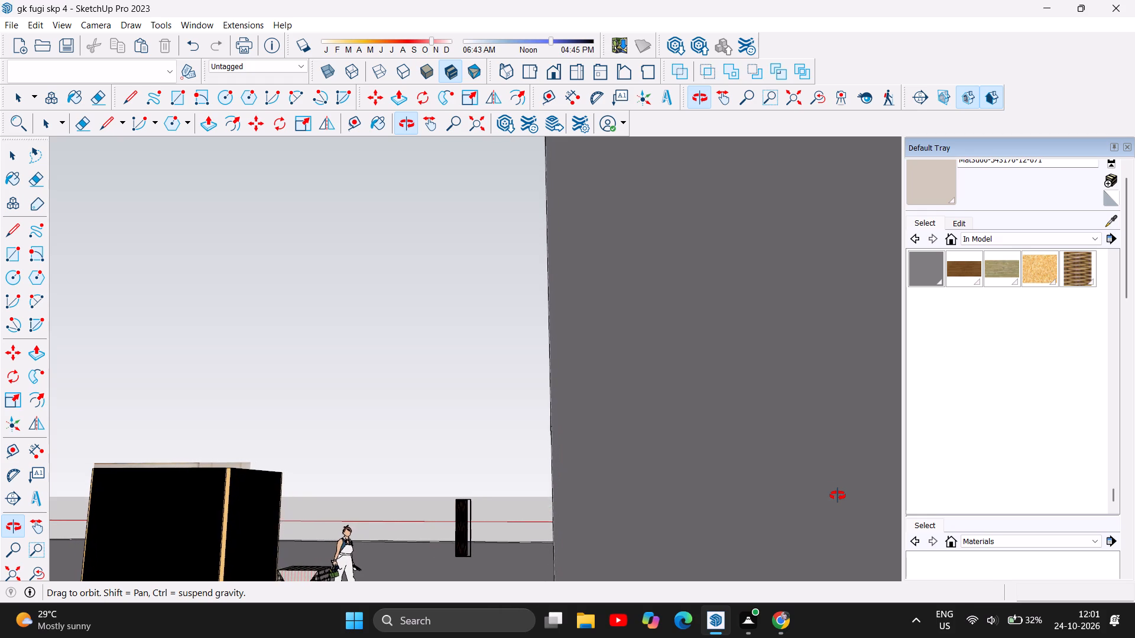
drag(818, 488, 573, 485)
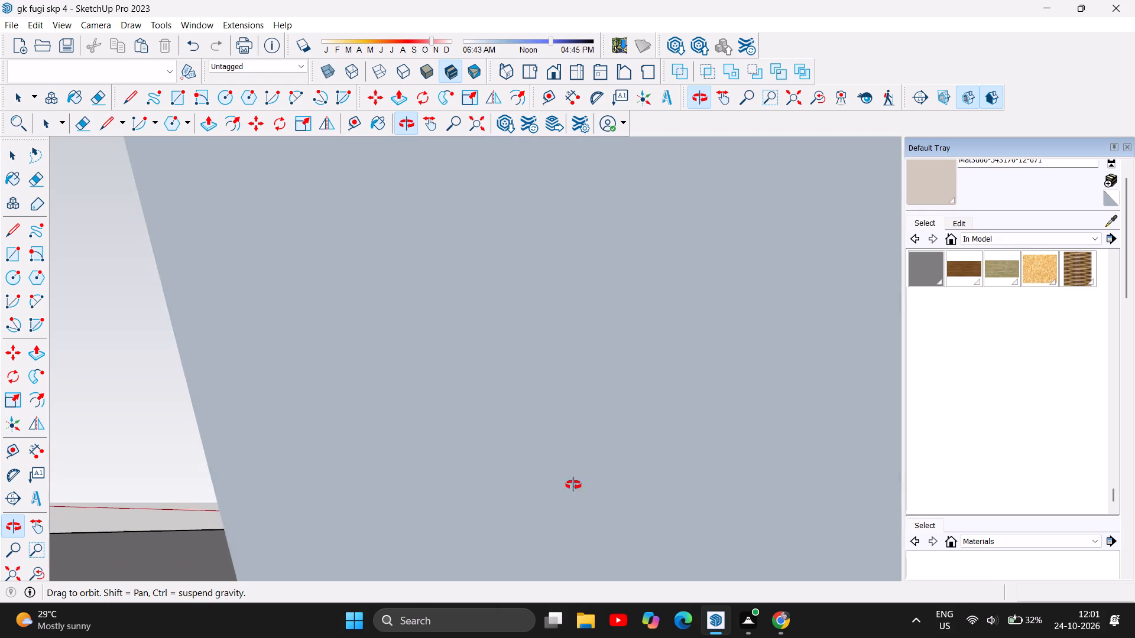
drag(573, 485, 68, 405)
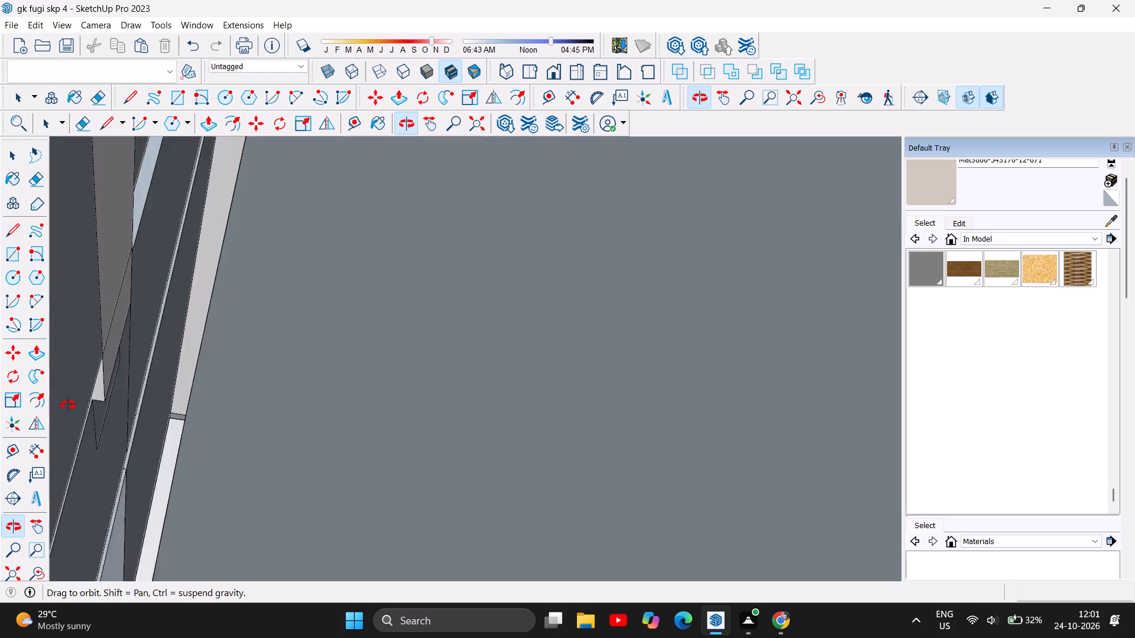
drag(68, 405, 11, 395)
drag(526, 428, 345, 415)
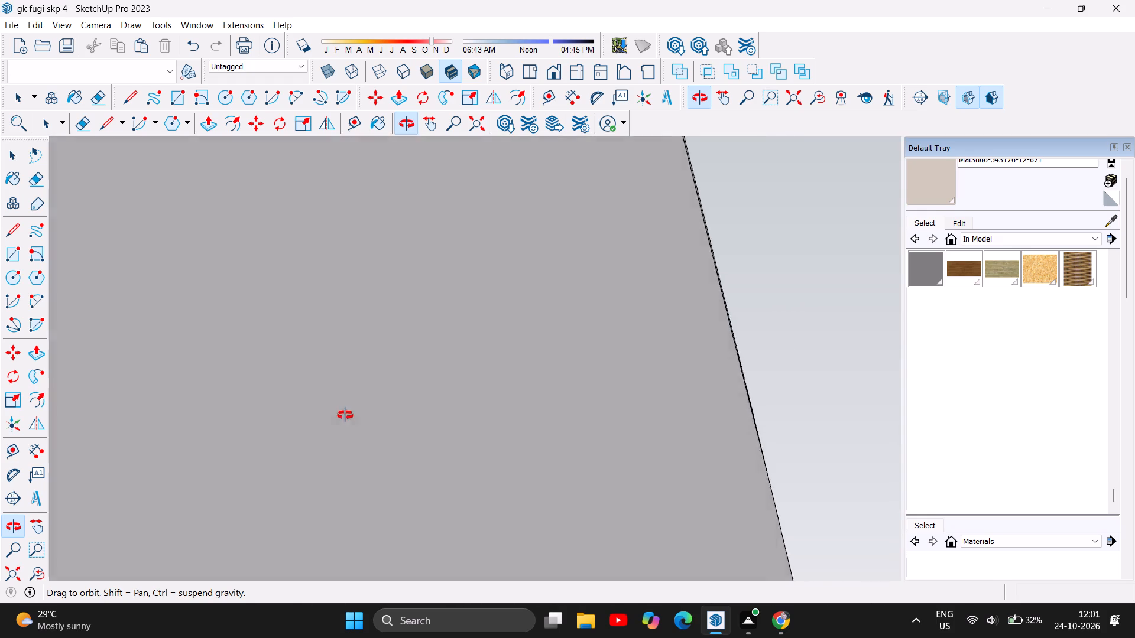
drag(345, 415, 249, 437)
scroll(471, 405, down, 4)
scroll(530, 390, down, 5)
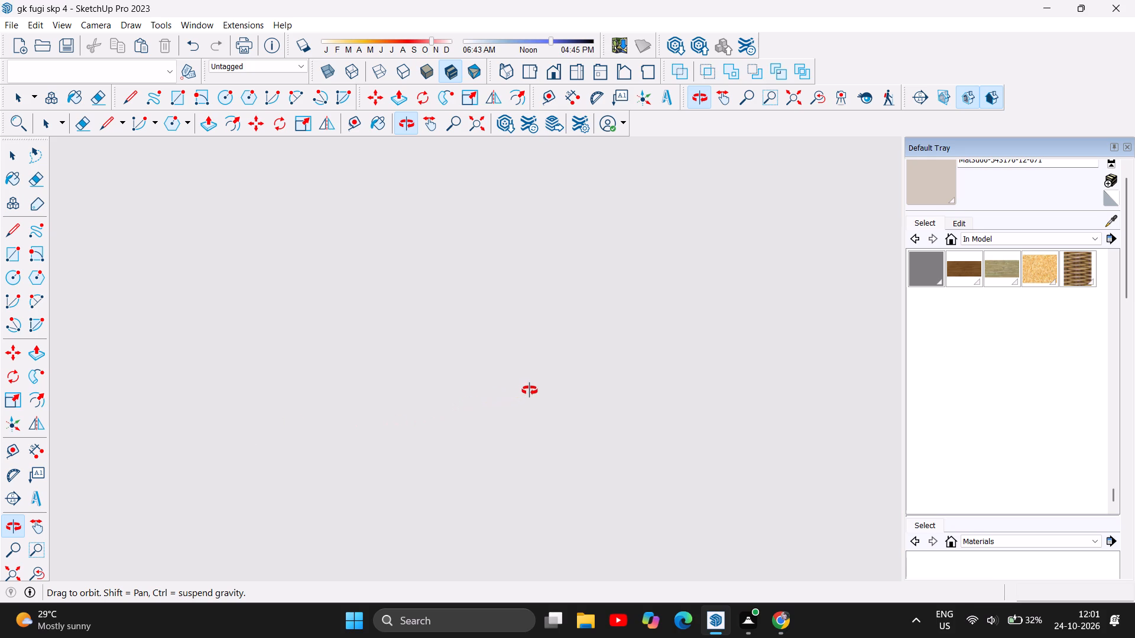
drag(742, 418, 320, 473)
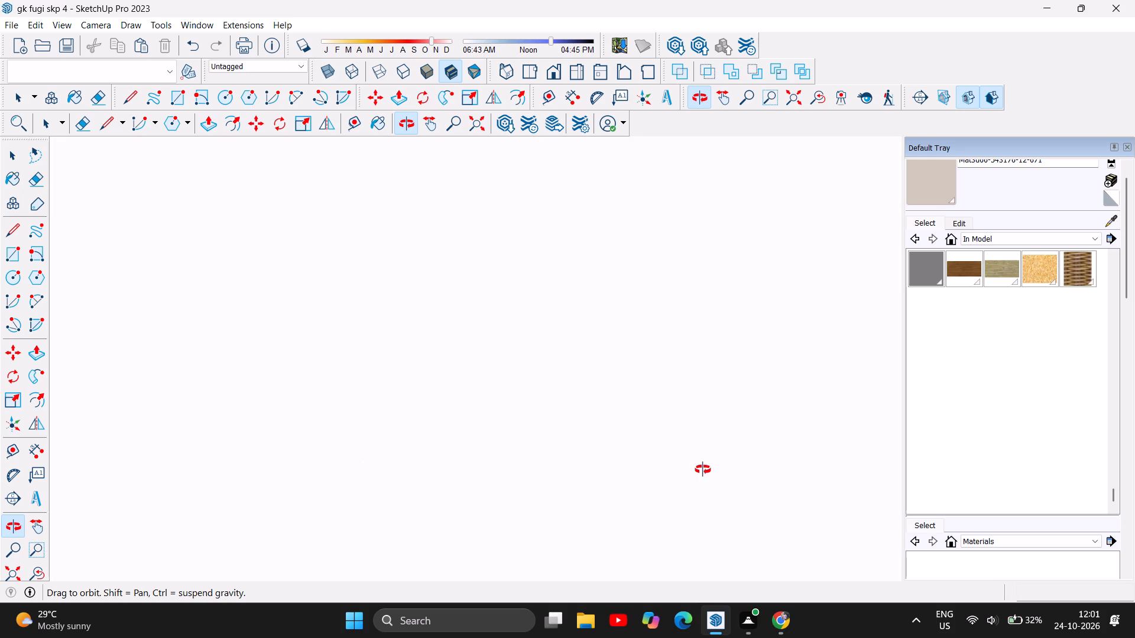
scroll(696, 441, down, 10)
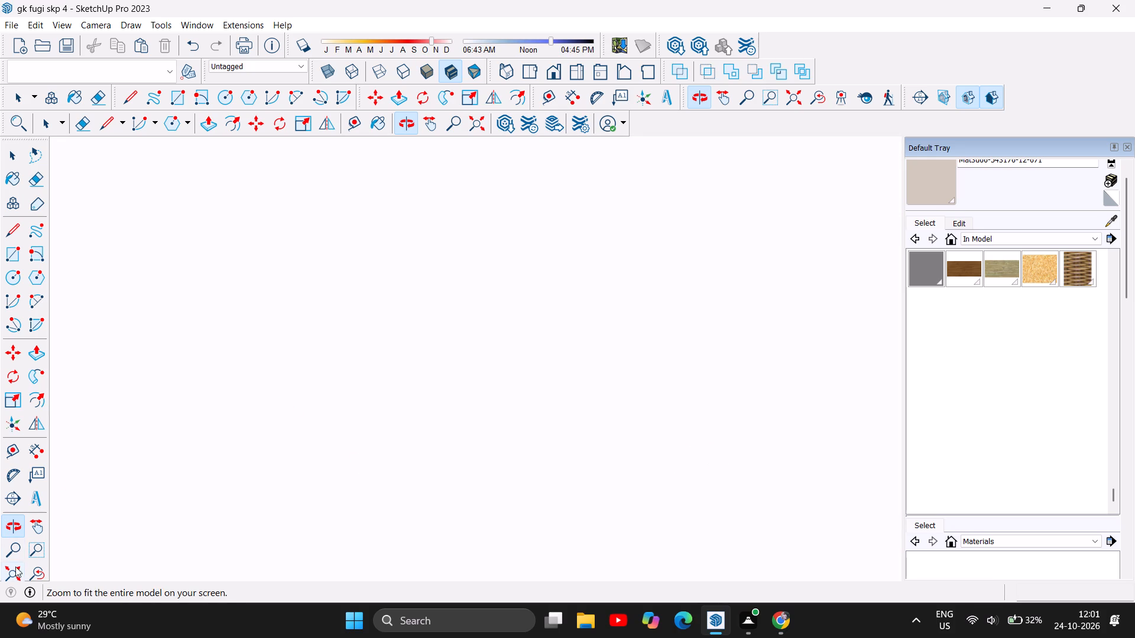
Bring the whole model back into view and return to the open front of the panelled-wall room.
click(5, 572)
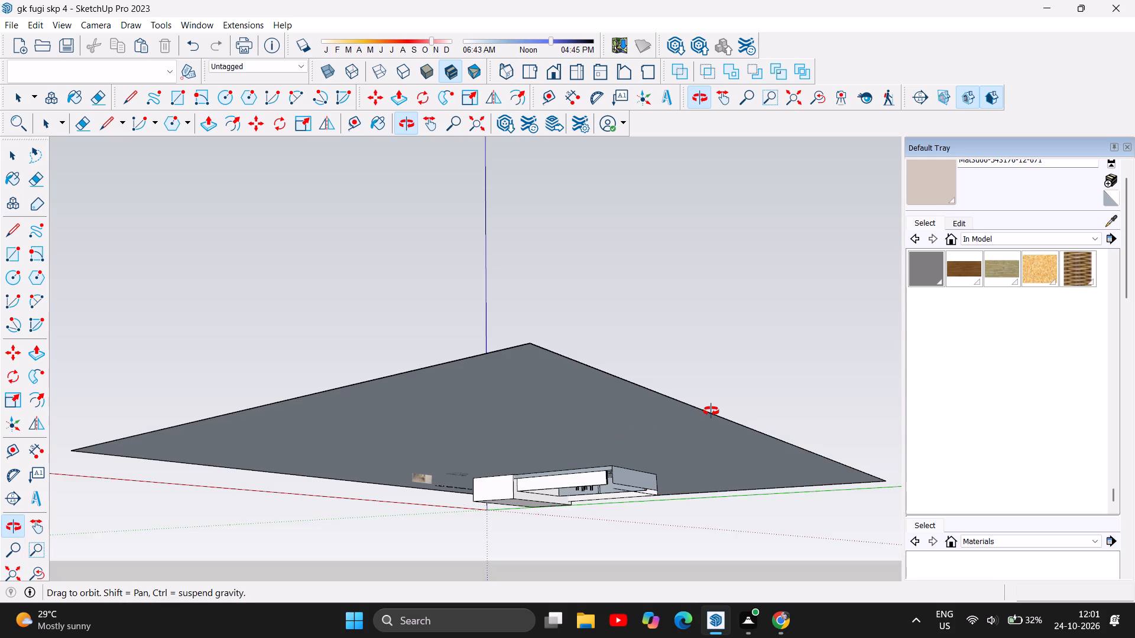
drag(679, 496, 667, 316)
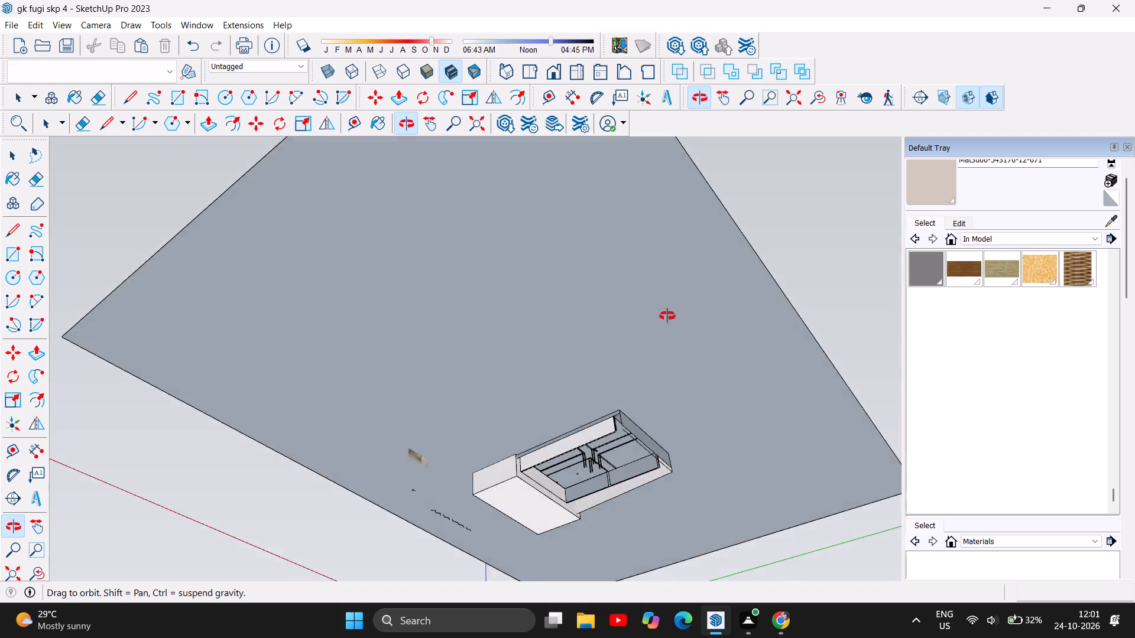
drag(667, 316, 618, 584)
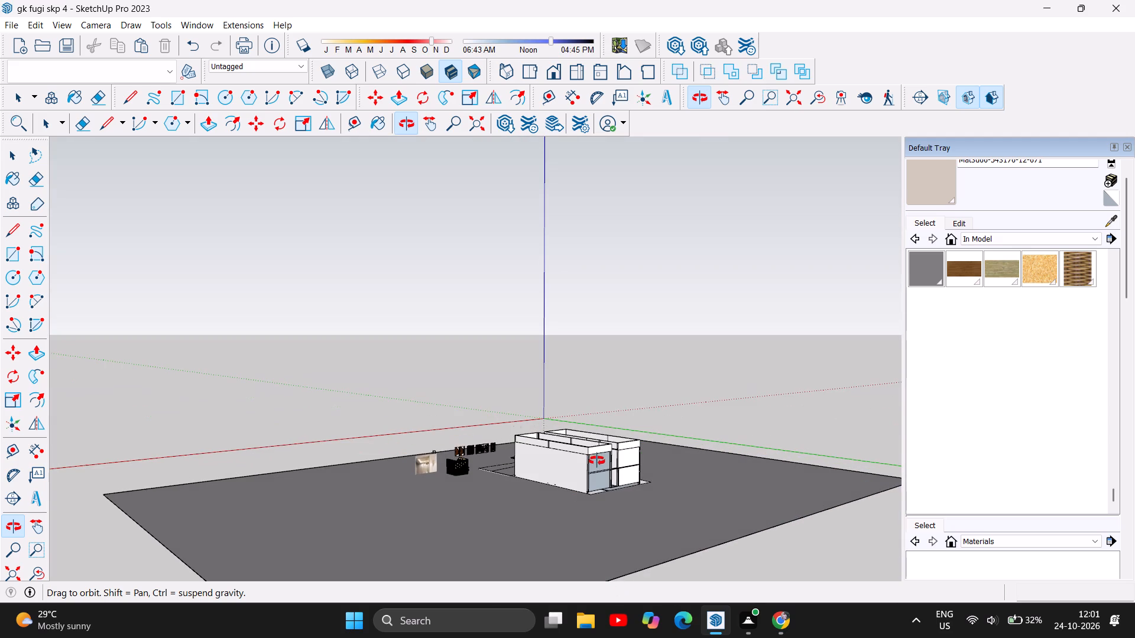
scroll(597, 461, up, 7)
scroll(410, 489, up, 6)
drag(479, 481, 527, 487)
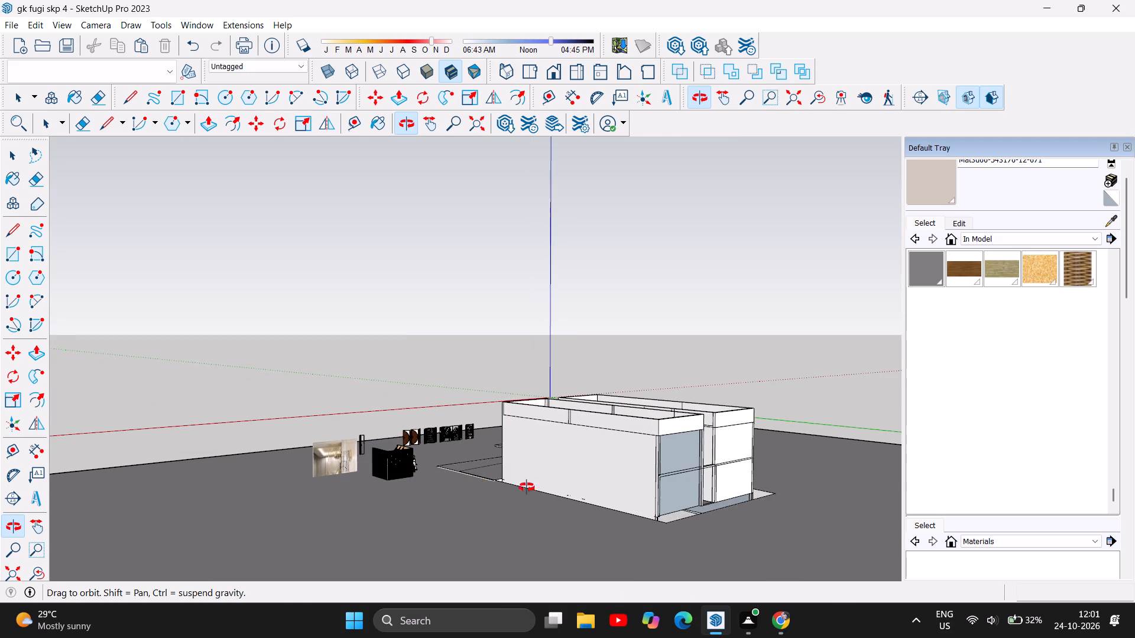
drag(527, 487, 793, 493)
drag(518, 484, 792, 464)
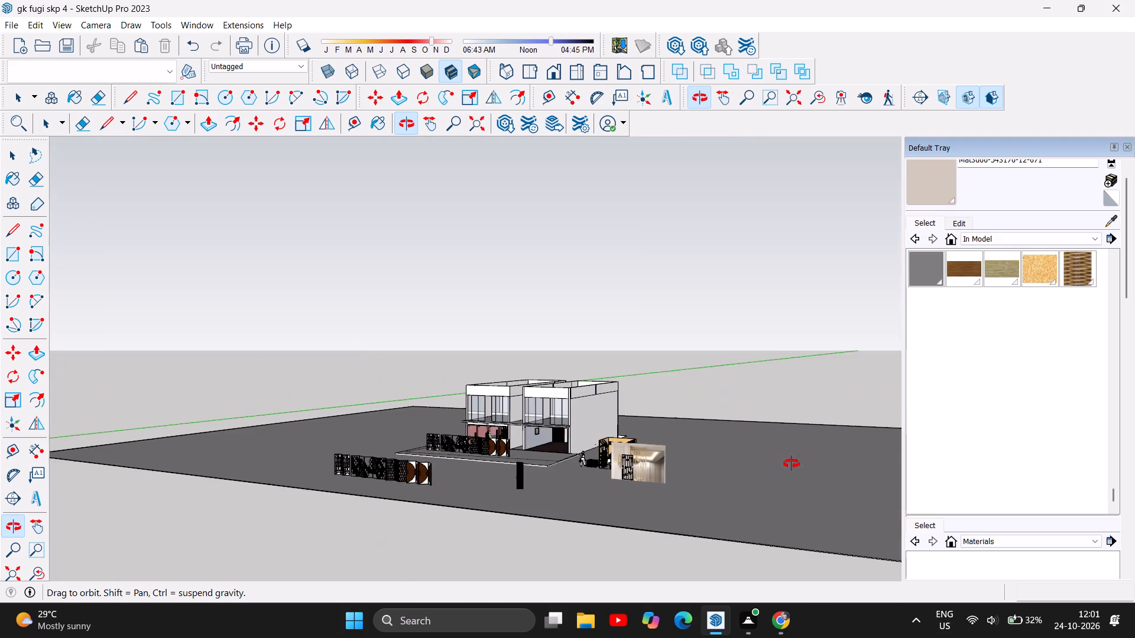
scroll(533, 443, up, 16)
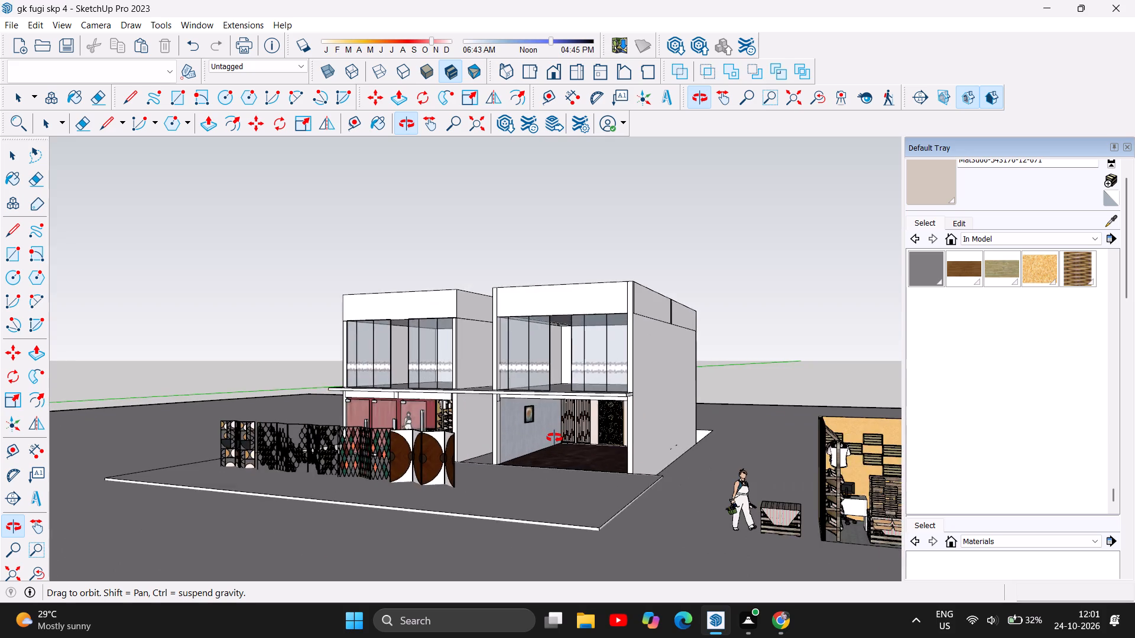
scroll(554, 441, up, 14)
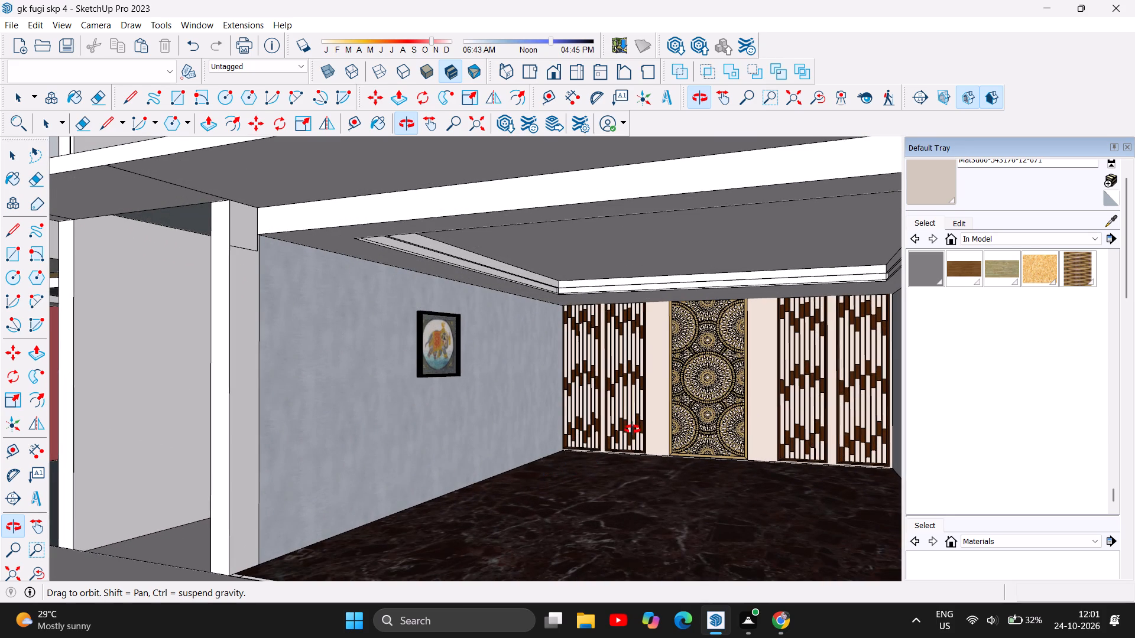
Examine the tray ceiling's border strips along the framed-picture wall and above the slatted back wall from the room's open front.
drag(584, 442, 590, 440)
click(590, 440)
scroll(617, 253, up, 5)
scroll(562, 304, up, 1)
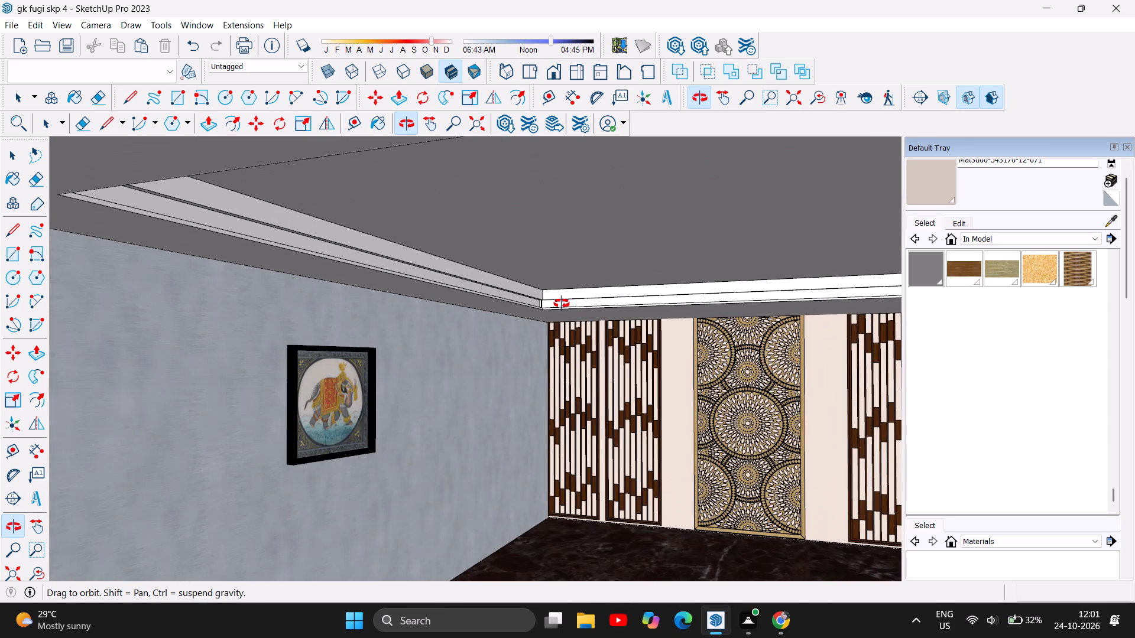
scroll(562, 304, up, 1)
scroll(562, 304, down, 5)
drag(589, 468, 607, 451)
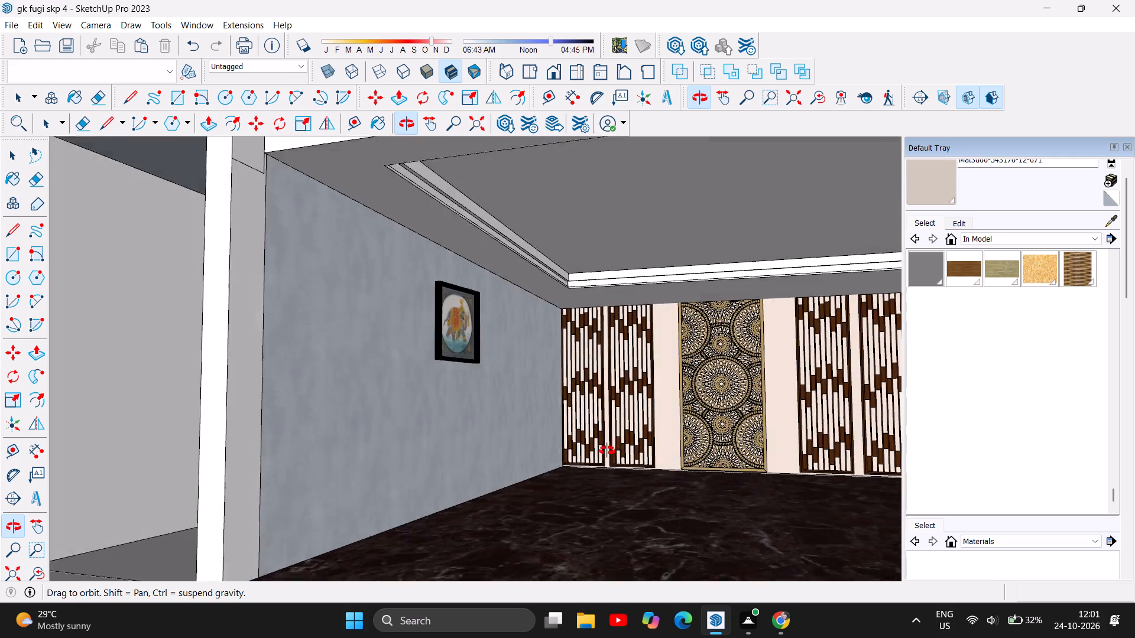
drag(607, 451, 576, 446)
drag(633, 498, 633, 514)
scroll(680, 170, up, 1)
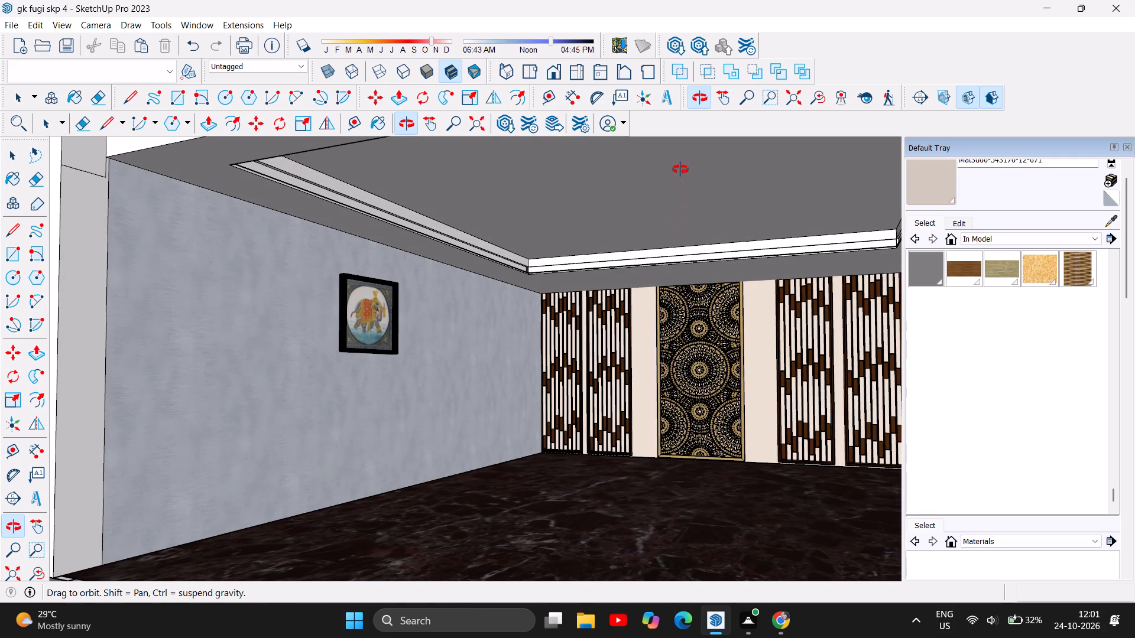
scroll(680, 170, up, 2)
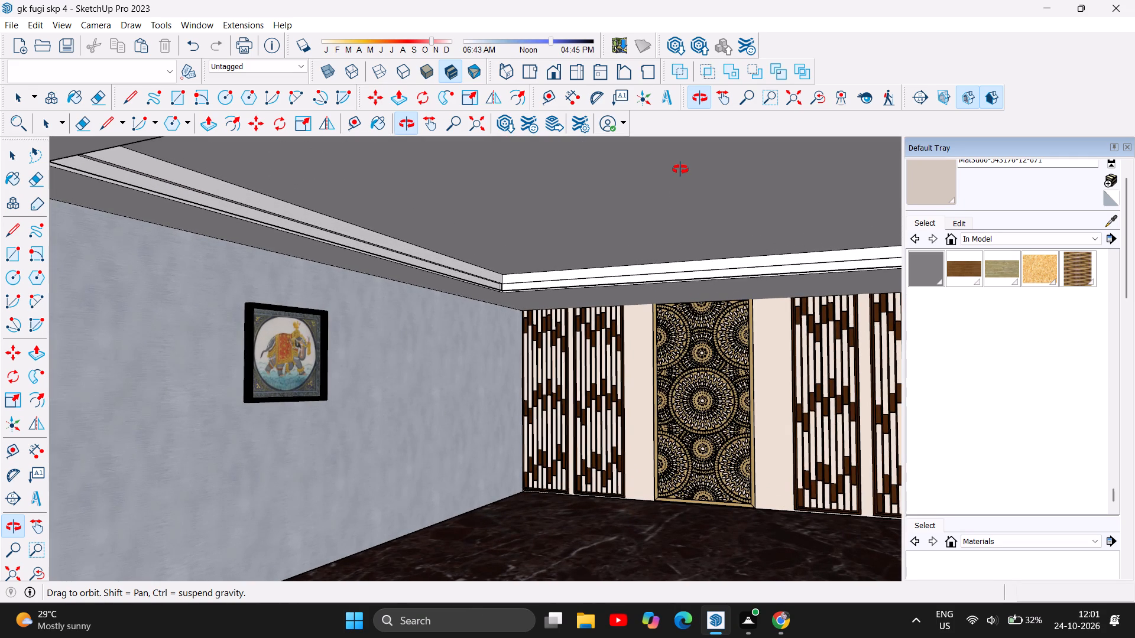
drag(548, 387, 559, 384)
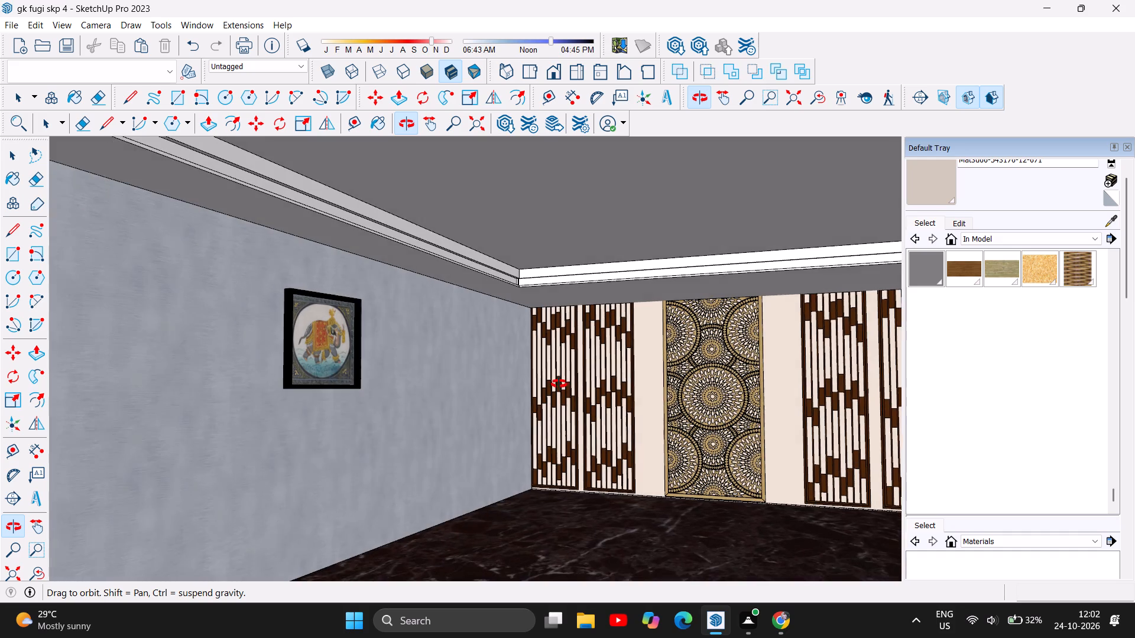
drag(559, 384, 560, 383)
scroll(551, 378, down, 4)
drag(570, 480, 578, 480)
drag(650, 463, 669, 473)
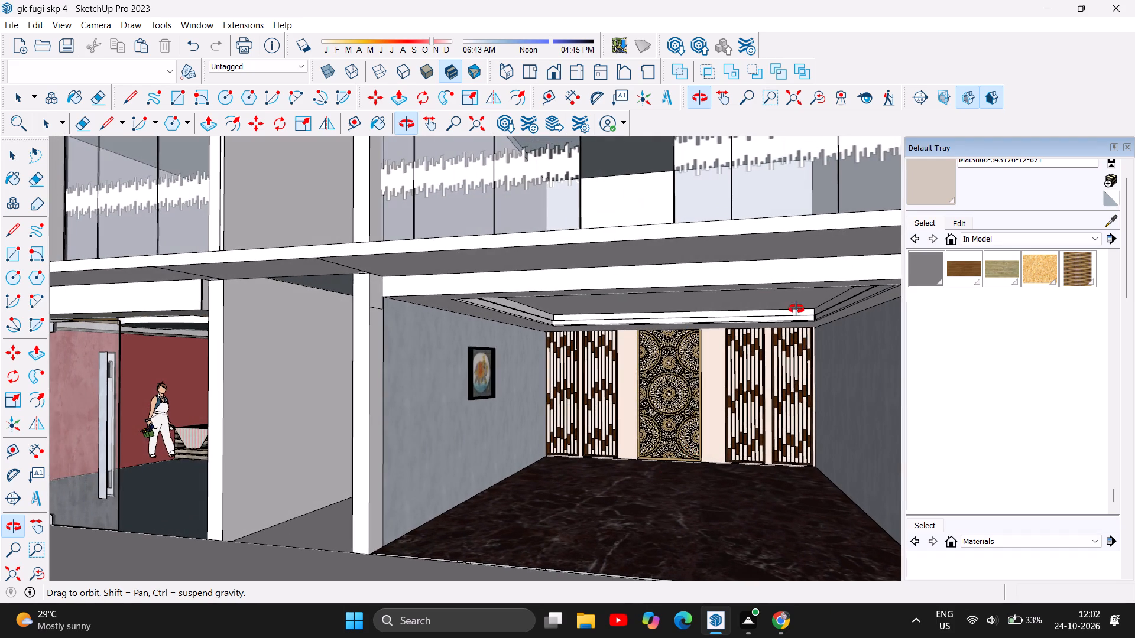
Push the narrow underside face of the tray ceiling's border band above the slatted back wall upward by 2.5 inches.
scroll(790, 294, up, 5)
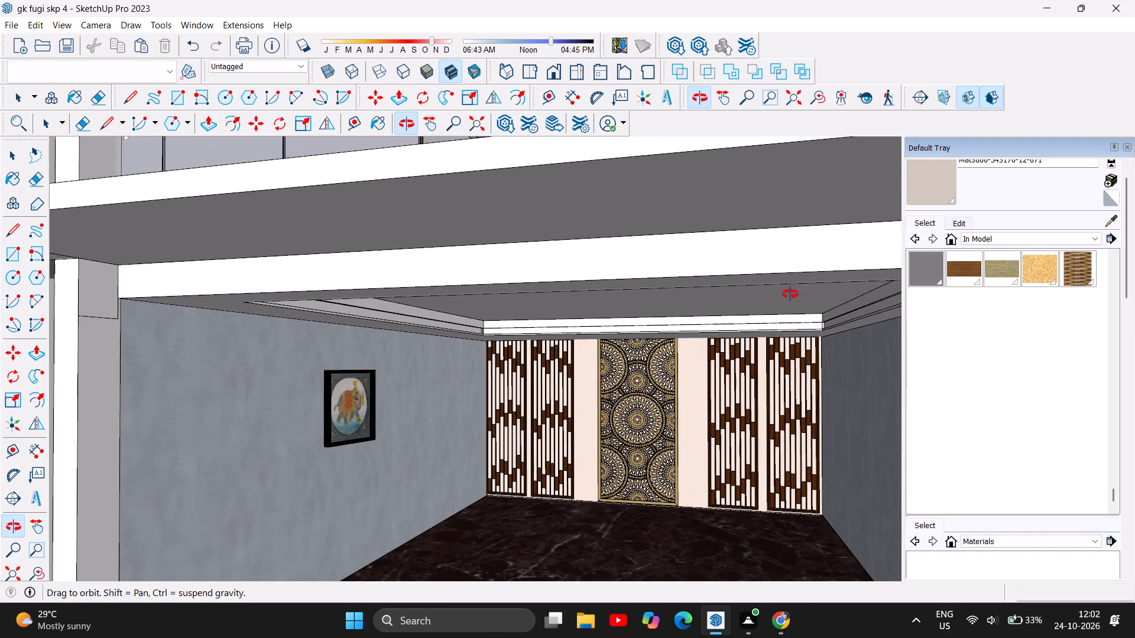
scroll(790, 294, up, 1)
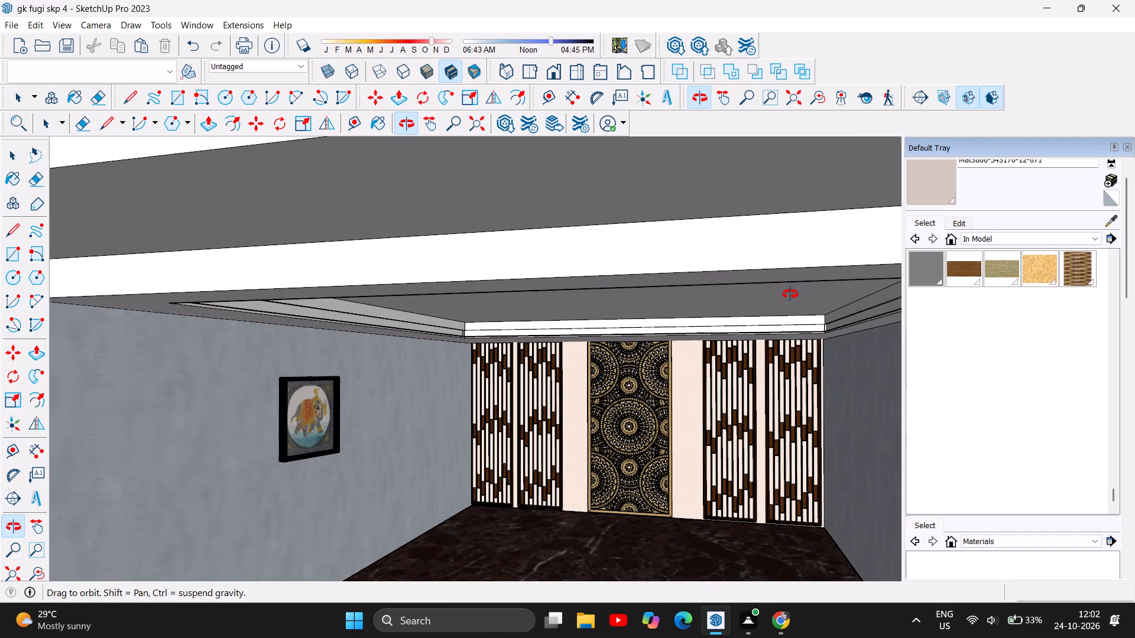
scroll(819, 298, up, 8)
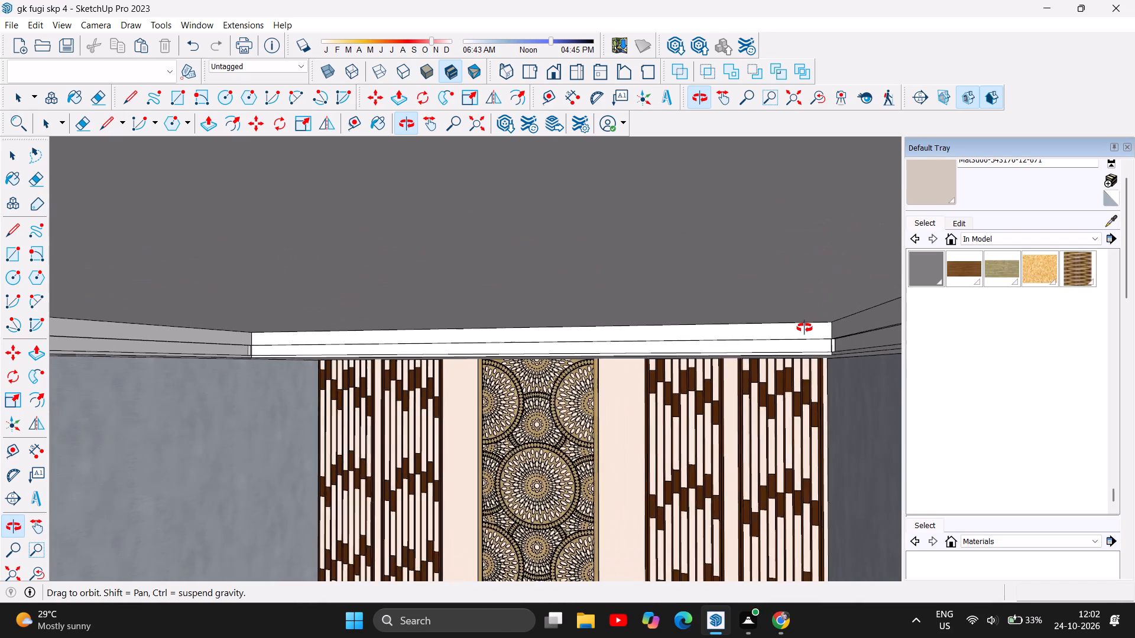
scroll(805, 328, up, 14)
drag(798, 373, 796, 402)
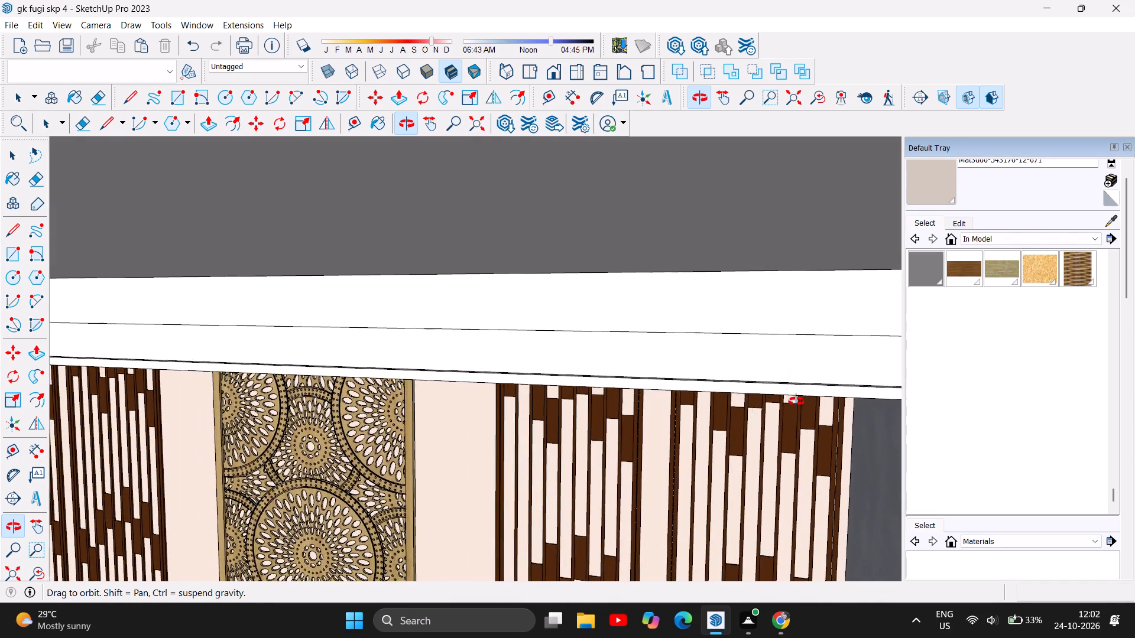
drag(796, 402, 803, 401)
scroll(789, 379, up, 7)
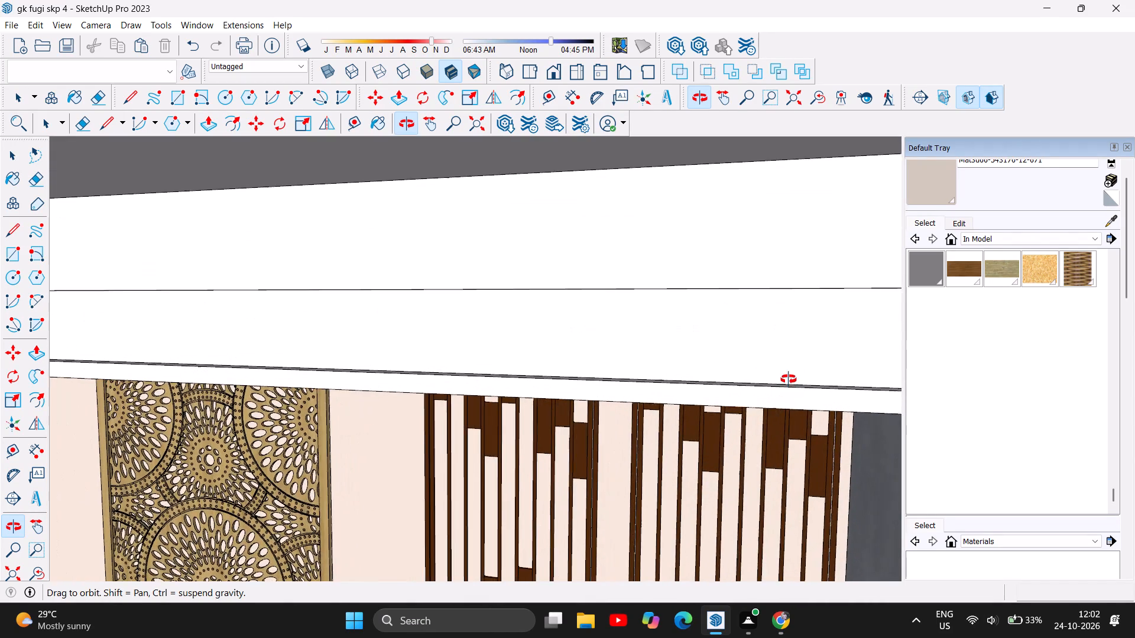
scroll(789, 379, up, 7)
drag(788, 380, 788, 397)
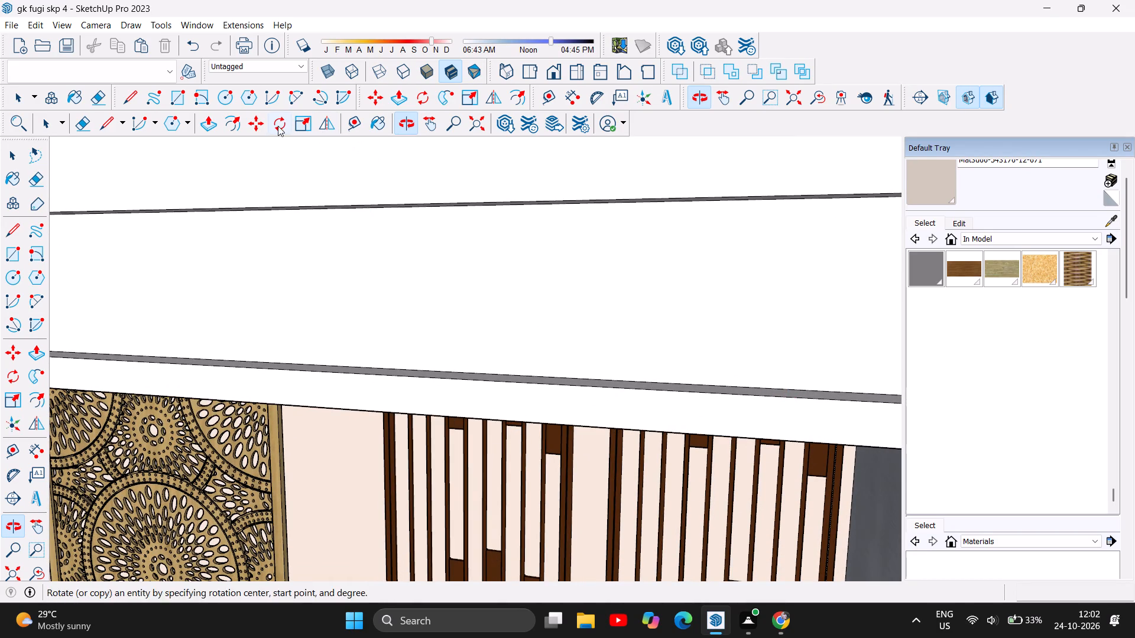
click(212, 129)
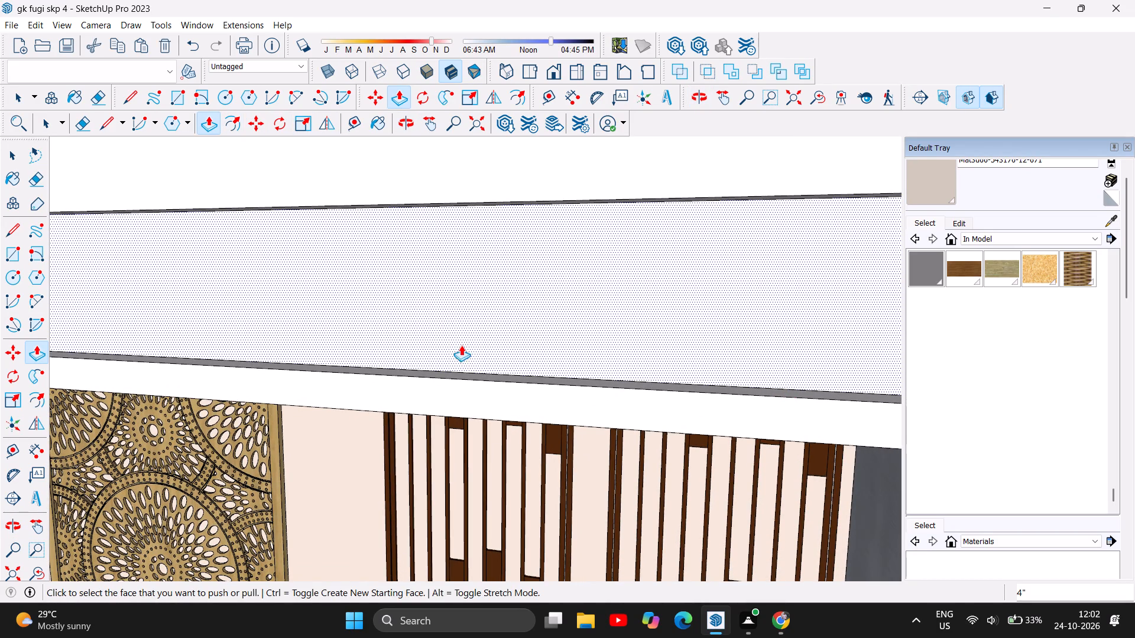
scroll(462, 367, up, 5)
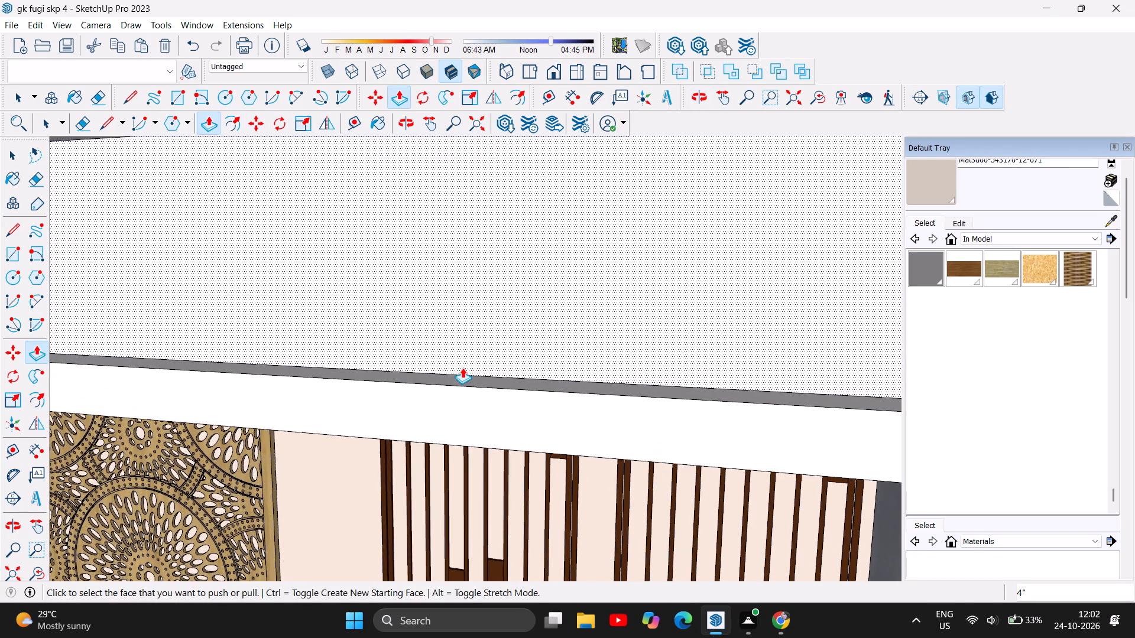
click(484, 379)
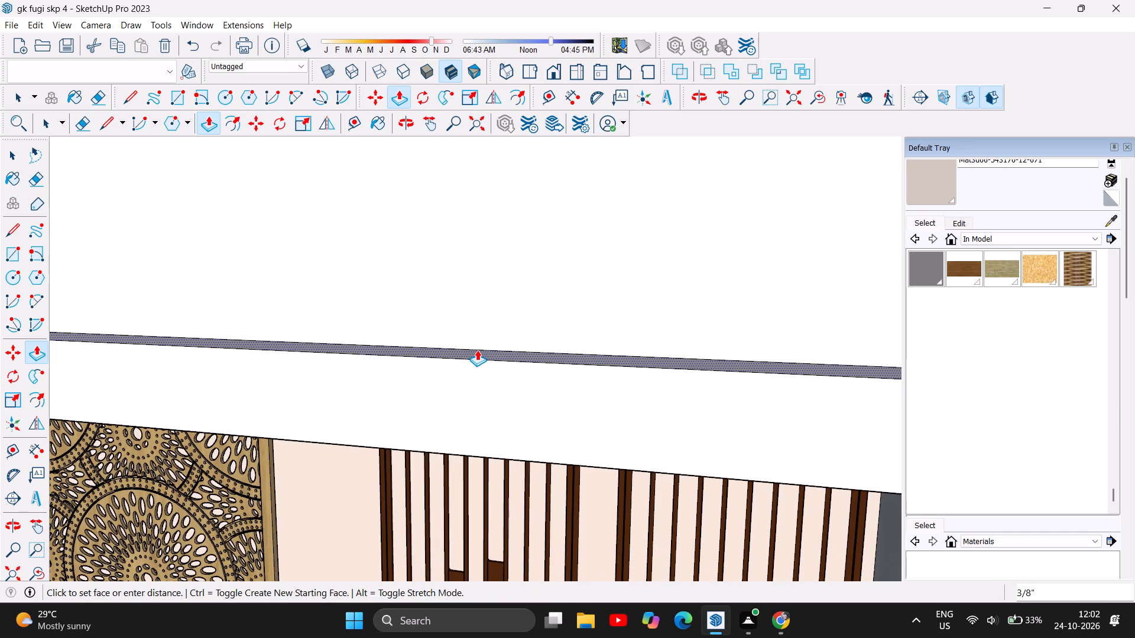
text(2.5)
key(Return)
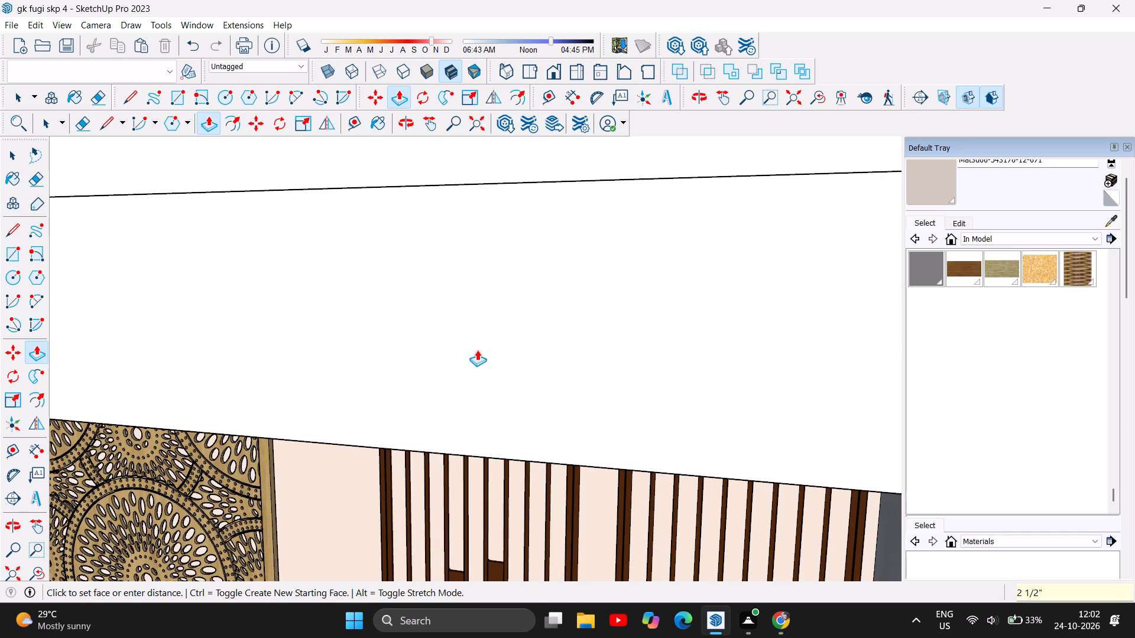
Examine the reshaped border band above the slatted back wall and its corner with the adjoining side.
scroll(537, 392, down, 9)
scroll(645, 389, down, 2)
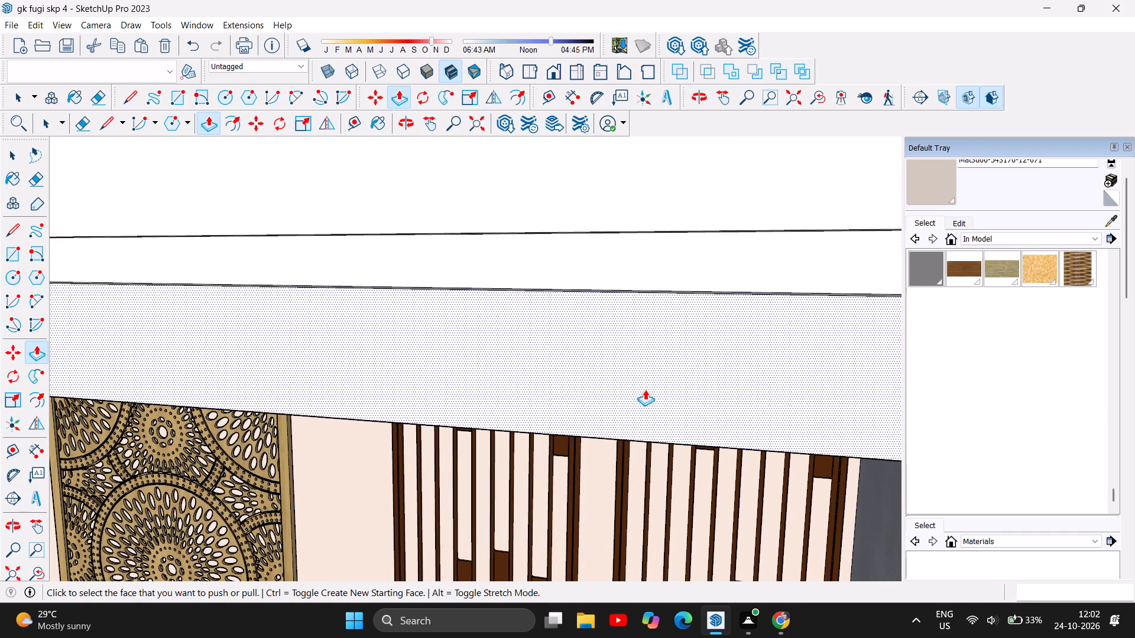
scroll(645, 389, down, 2)
scroll(472, 422, down, 4)
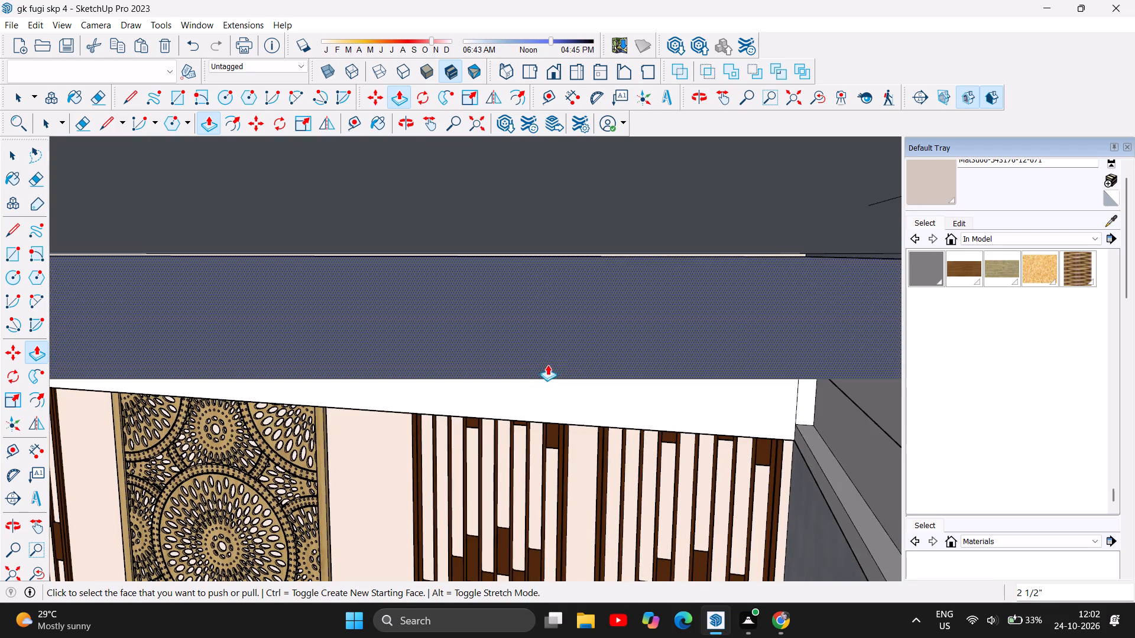
scroll(597, 451, down, 3)
scroll(600, 452, up, 2)
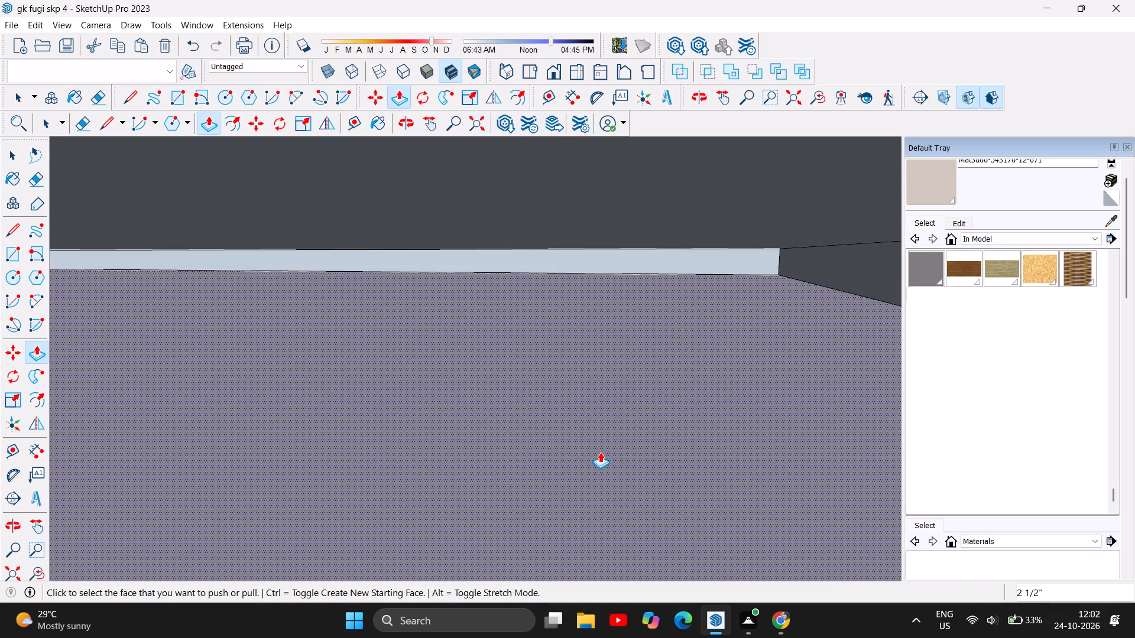
scroll(600, 452, up, 18)
scroll(600, 514, up, 8)
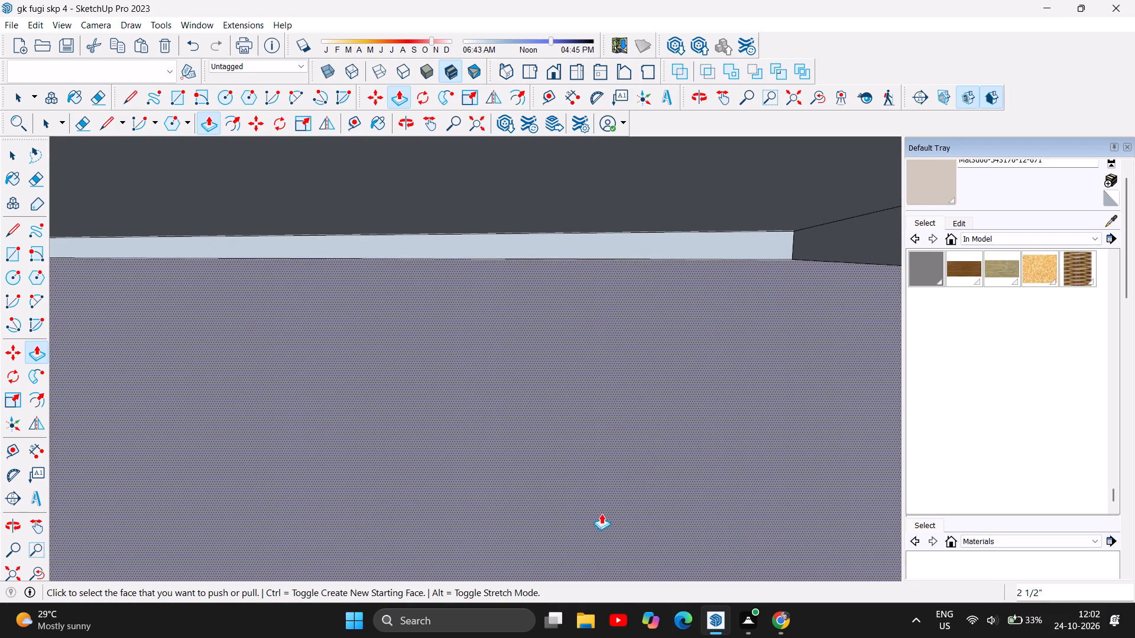
scroll(617, 588, up, 6)
scroll(585, 513, up, 8)
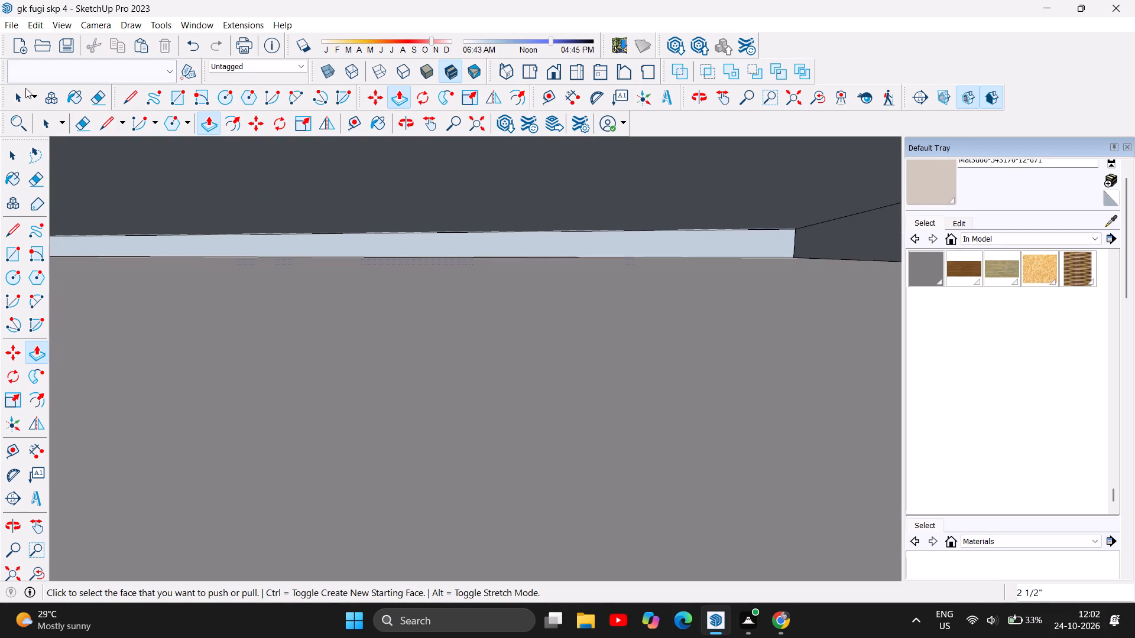
click(17, 152)
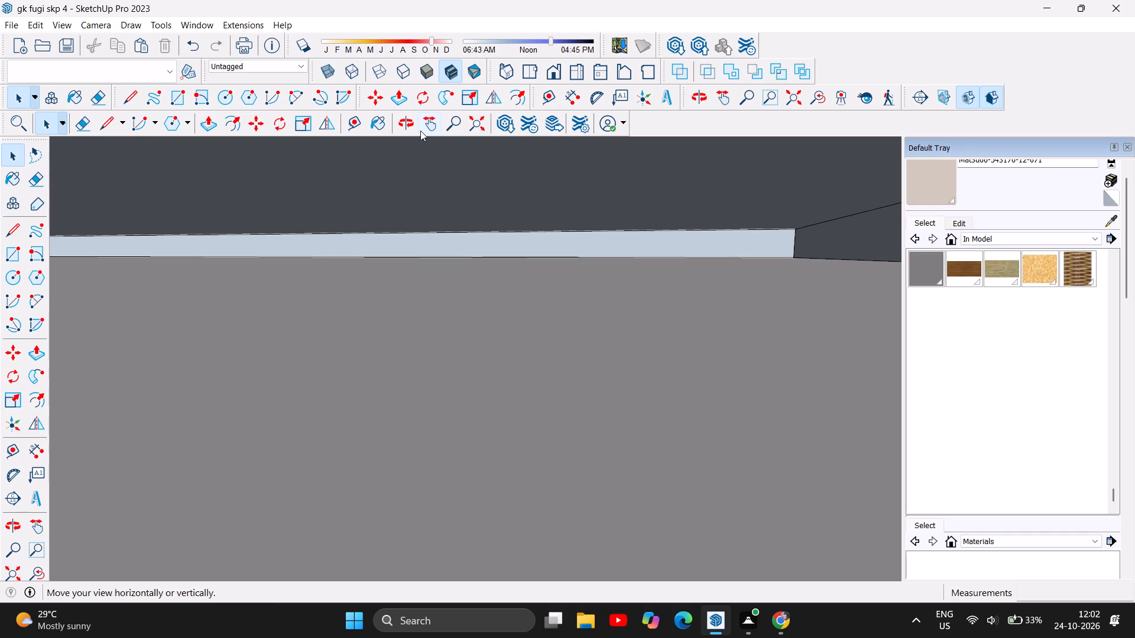
Examine the reshaped border band above the slatted back wall and its corner with the adjoining side from below.
click(402, 122)
drag(461, 404, 461, 331)
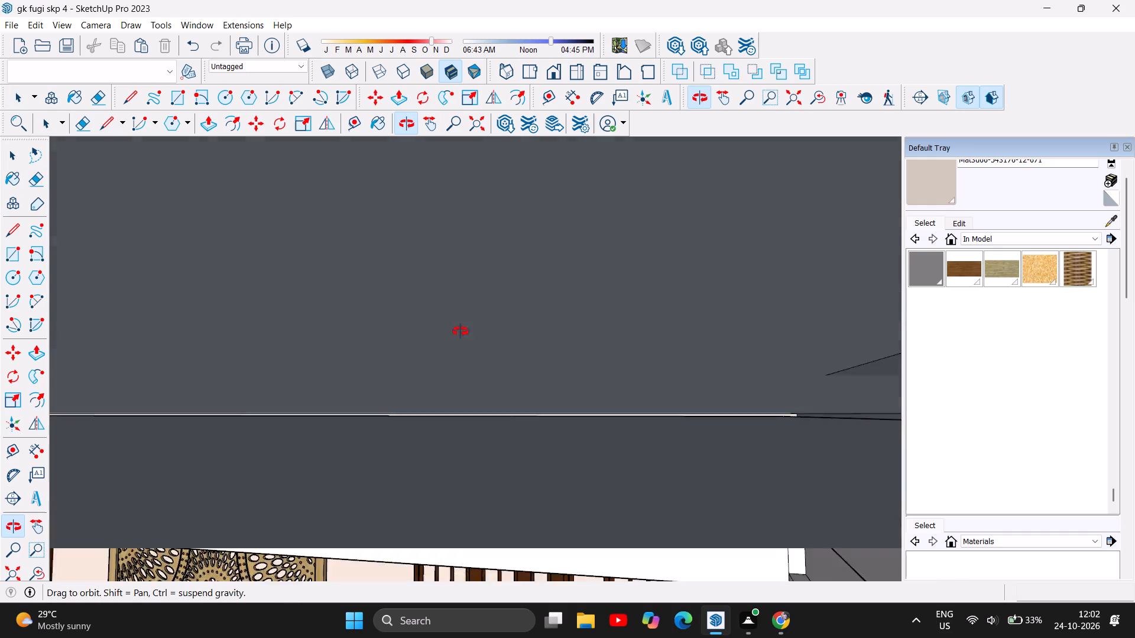
drag(461, 331, 472, 296)
scroll(492, 423, down, 5)
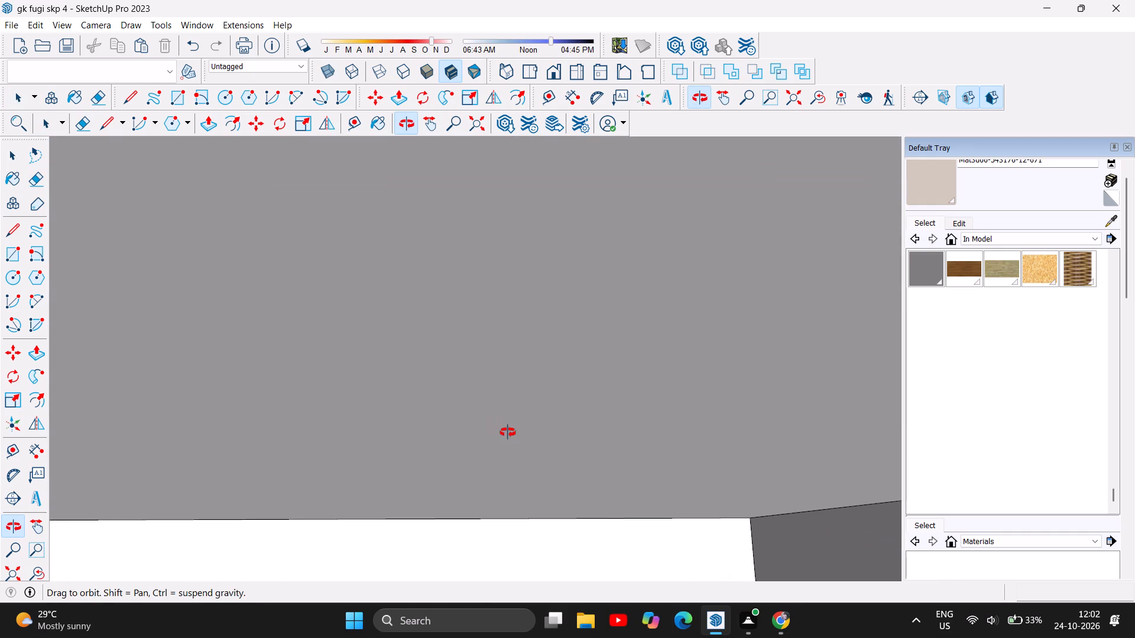
scroll(508, 432, down, 1)
drag(616, 535, 618, 502)
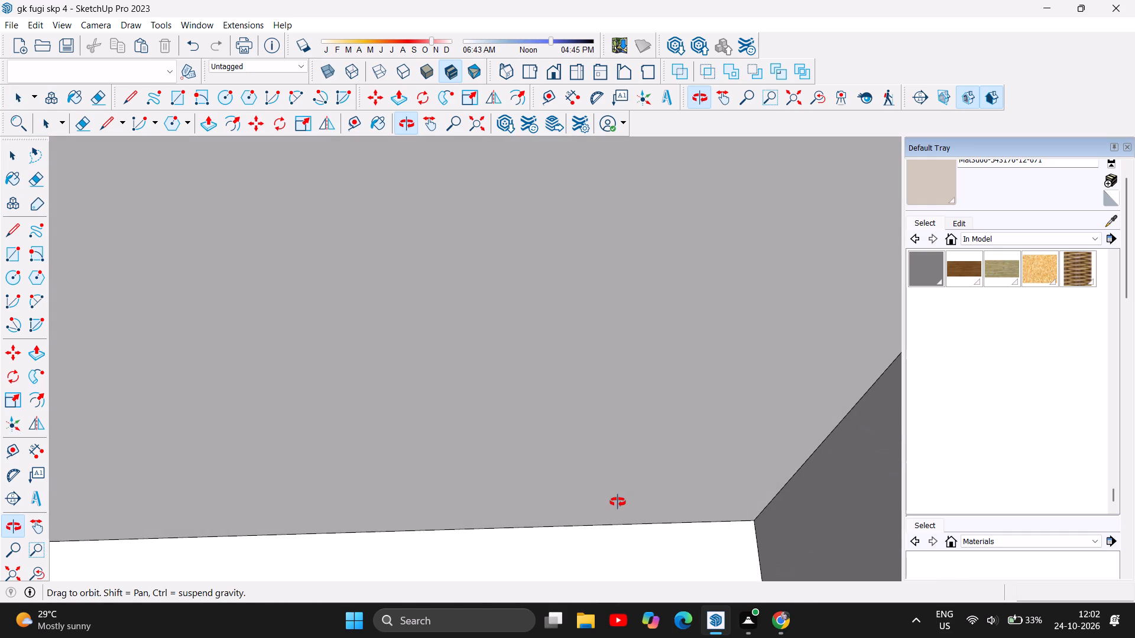
scroll(618, 502, down, 7)
drag(641, 555, 655, 554)
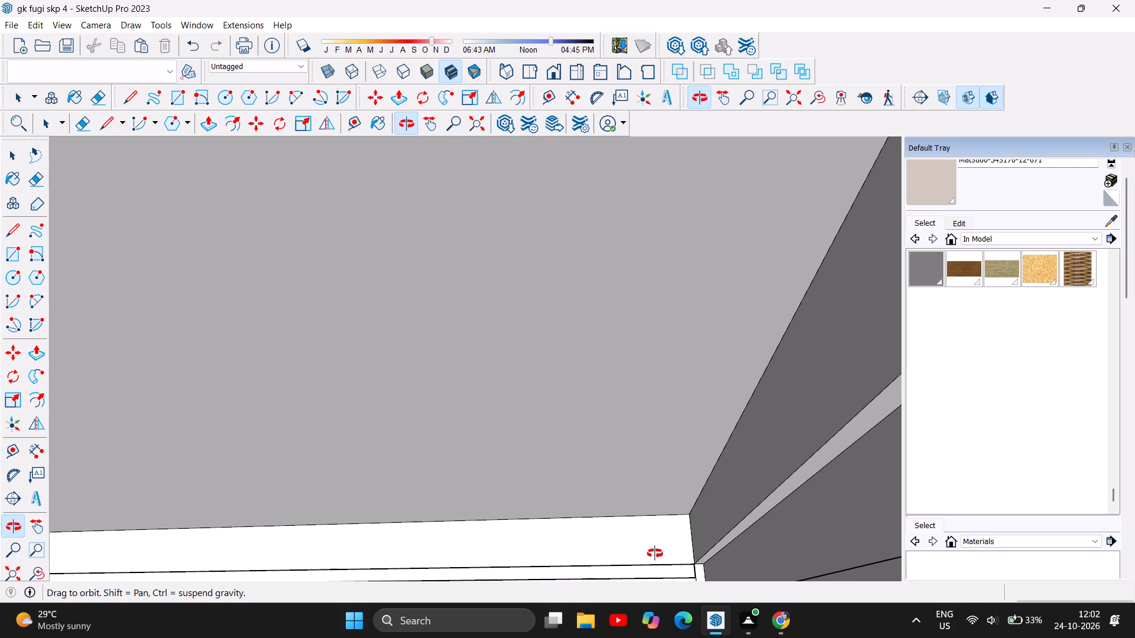
scroll(713, 484, down, 5)
drag(770, 563, 771, 575)
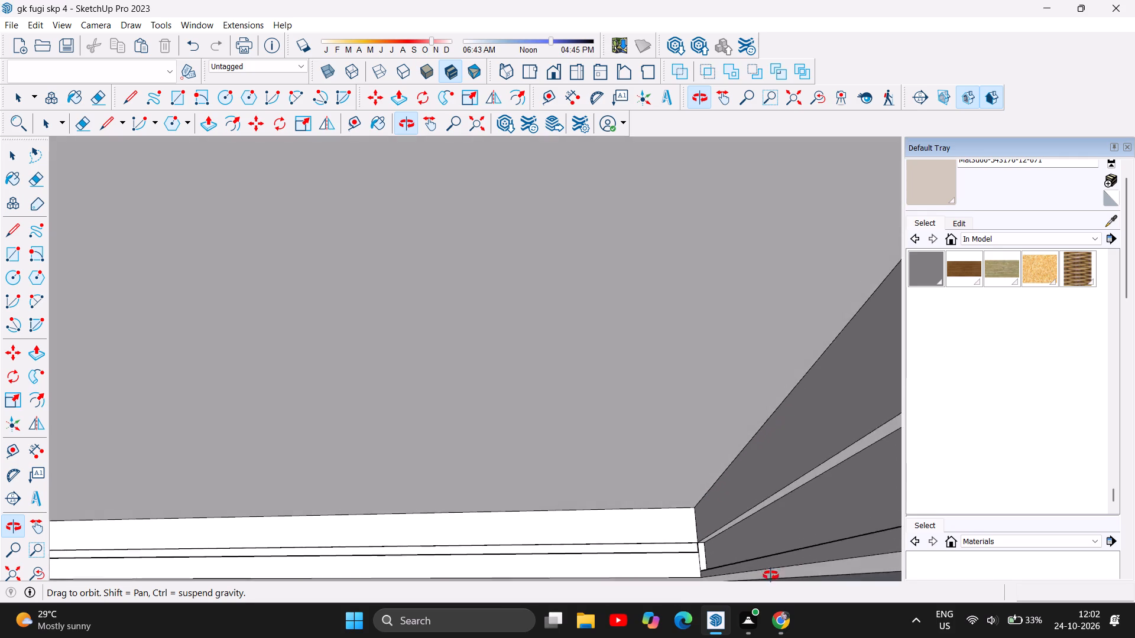
drag(771, 575, 773, 590)
scroll(763, 568, up, 3)
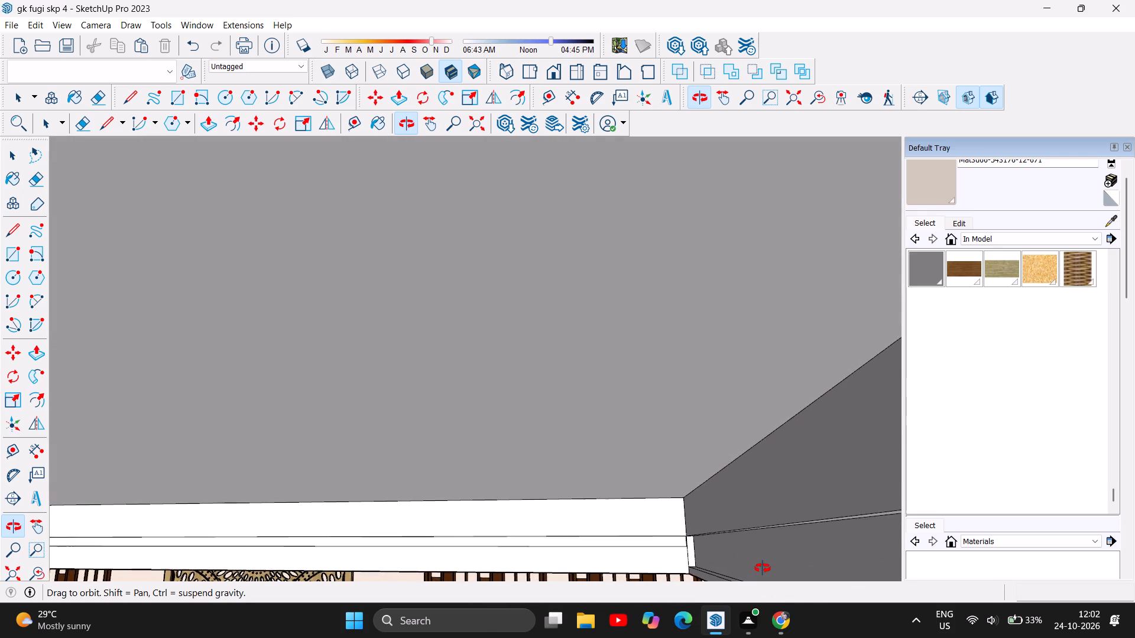
scroll(763, 568, up, 2)
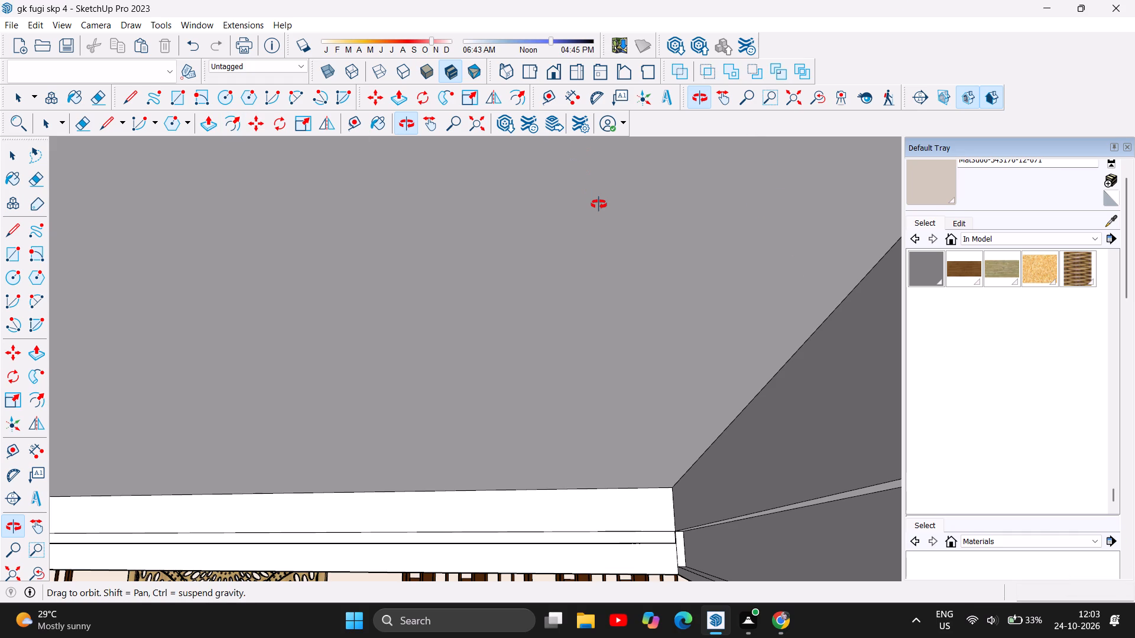
Undo the last push on the border band above the slatted back wall.
key(ctrl+z)
Examine the border band above the slatted back wall and its corner after the undo.
drag(601, 481, 589, 483)
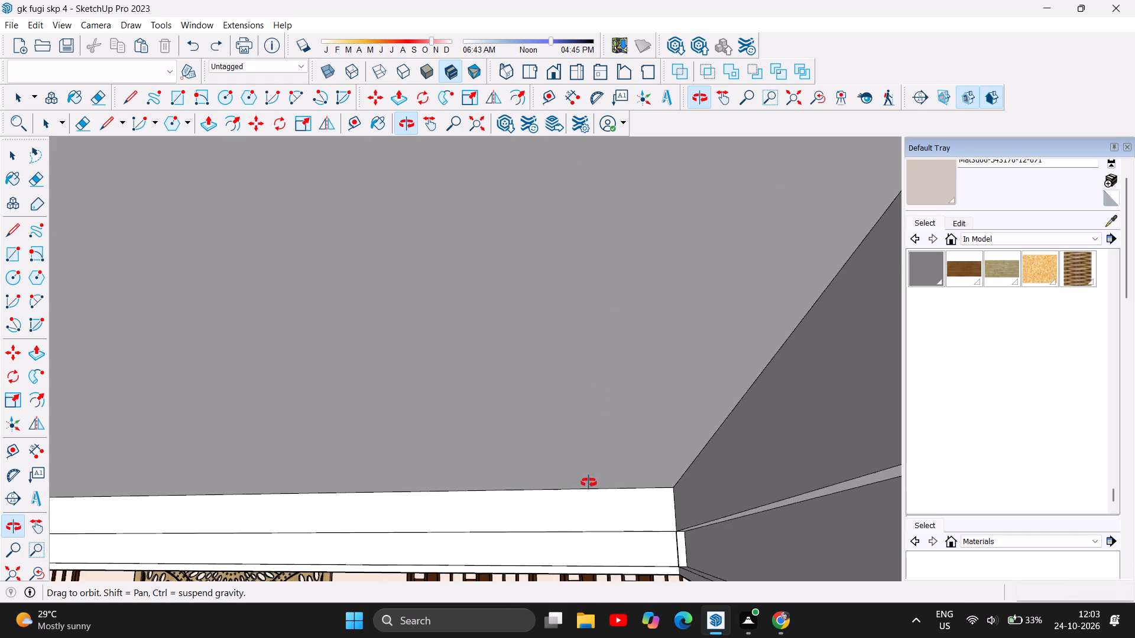
drag(589, 483, 612, 508)
scroll(600, 449, down, 5)
scroll(523, 480, down, 3)
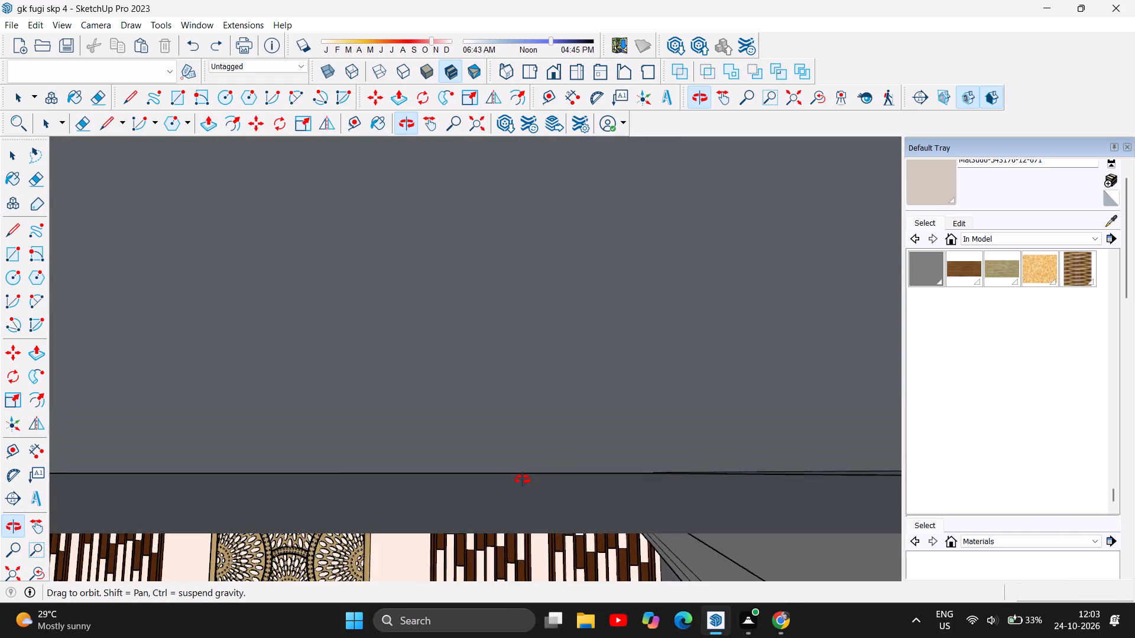
scroll(523, 480, down, 9)
scroll(498, 411, down, 12)
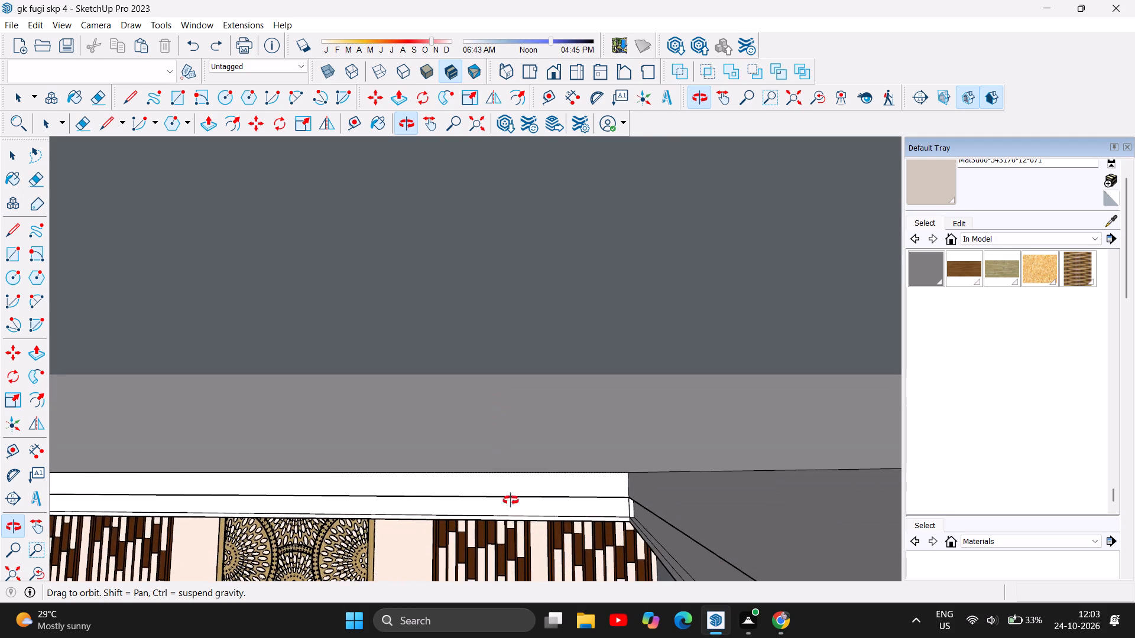
scroll(504, 516, down, 16)
scroll(504, 516, down, 6)
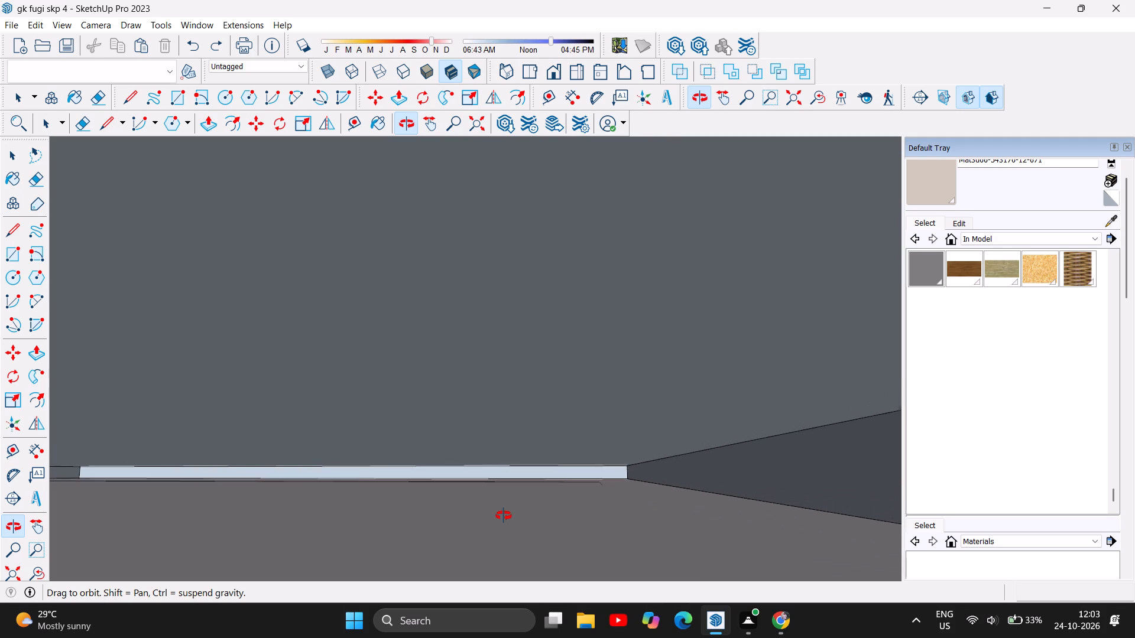
scroll(504, 516, down, 17)
scroll(504, 516, down, 5)
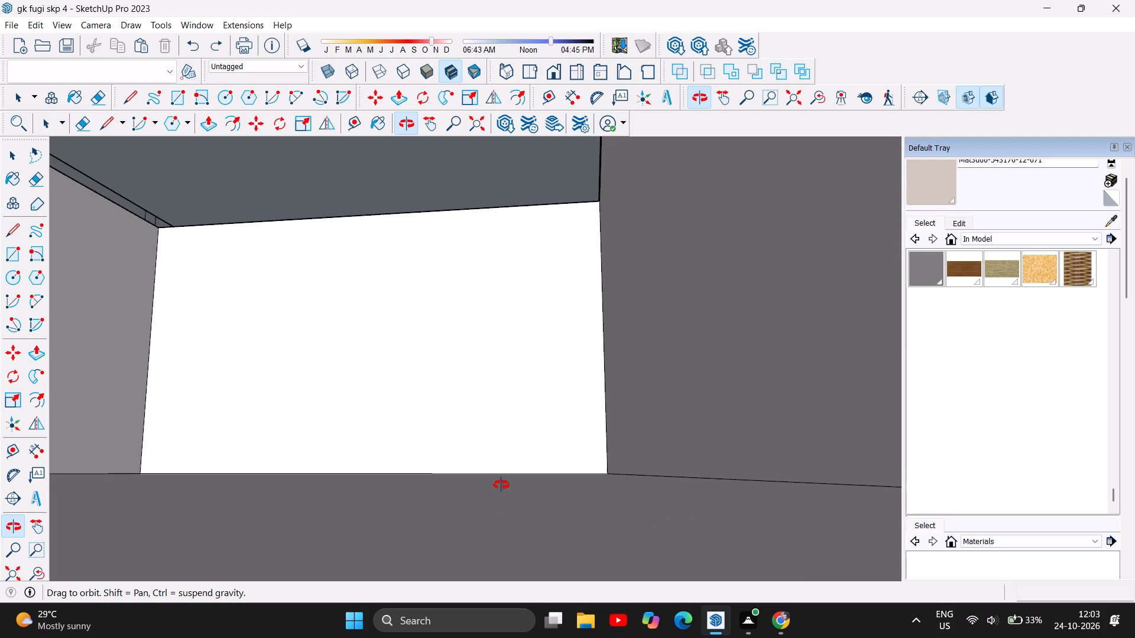
Return to a view of the tray ceiling and slatted back wall, and examine the border strips along its sides.
drag(504, 485, 509, 315)
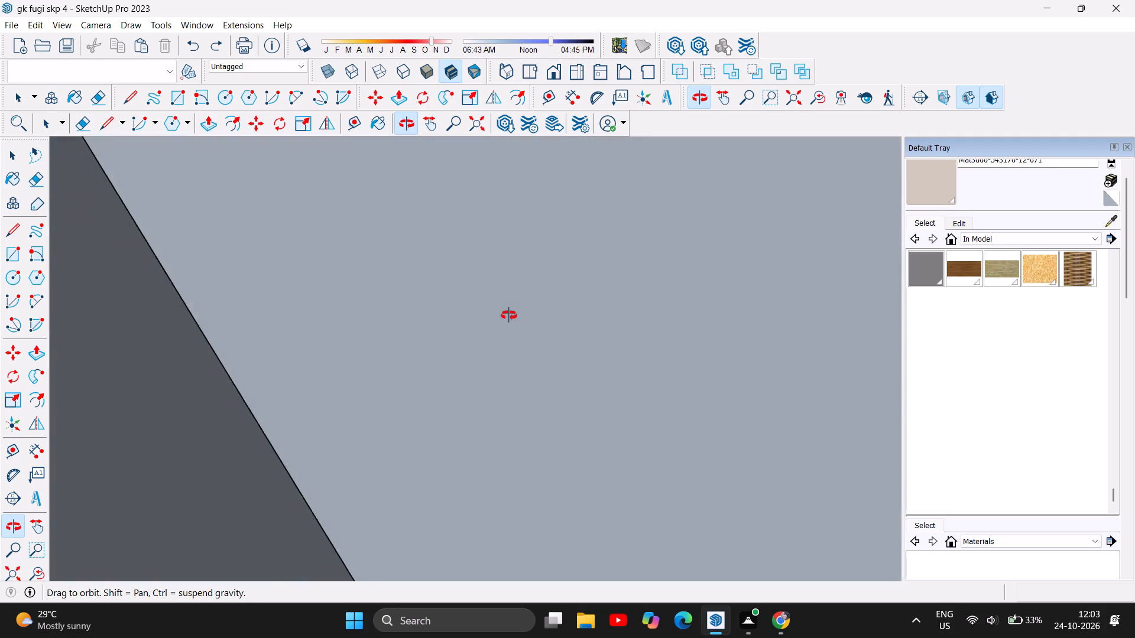
drag(509, 315, 18, 322)
drag(319, 367, 73, 460)
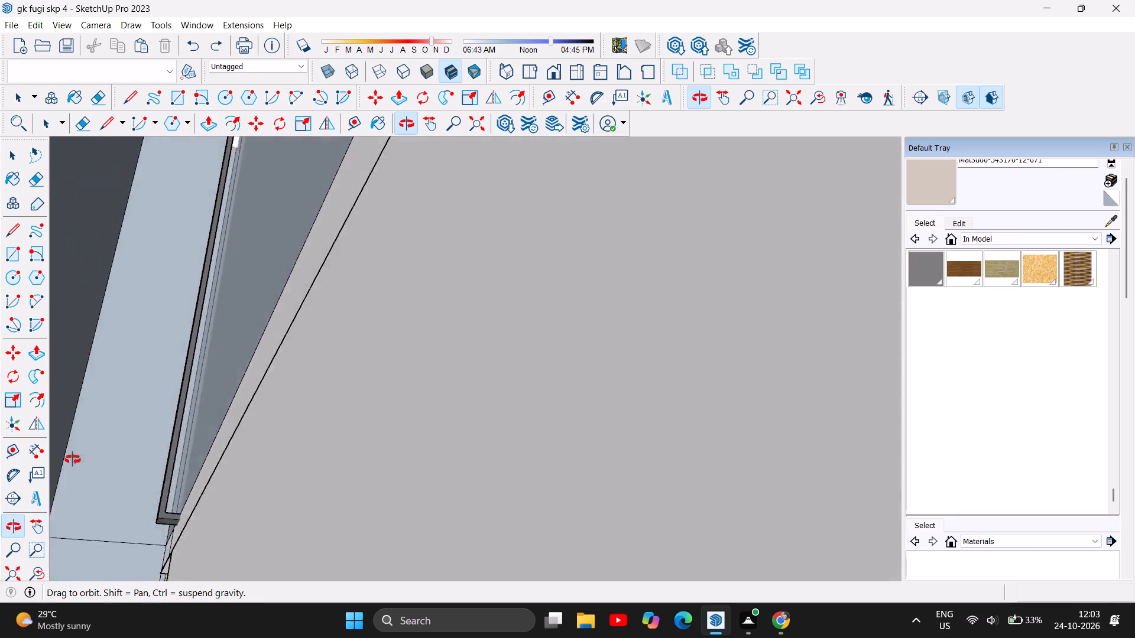
drag(73, 460, 67, 462)
drag(456, 553, 184, 467)
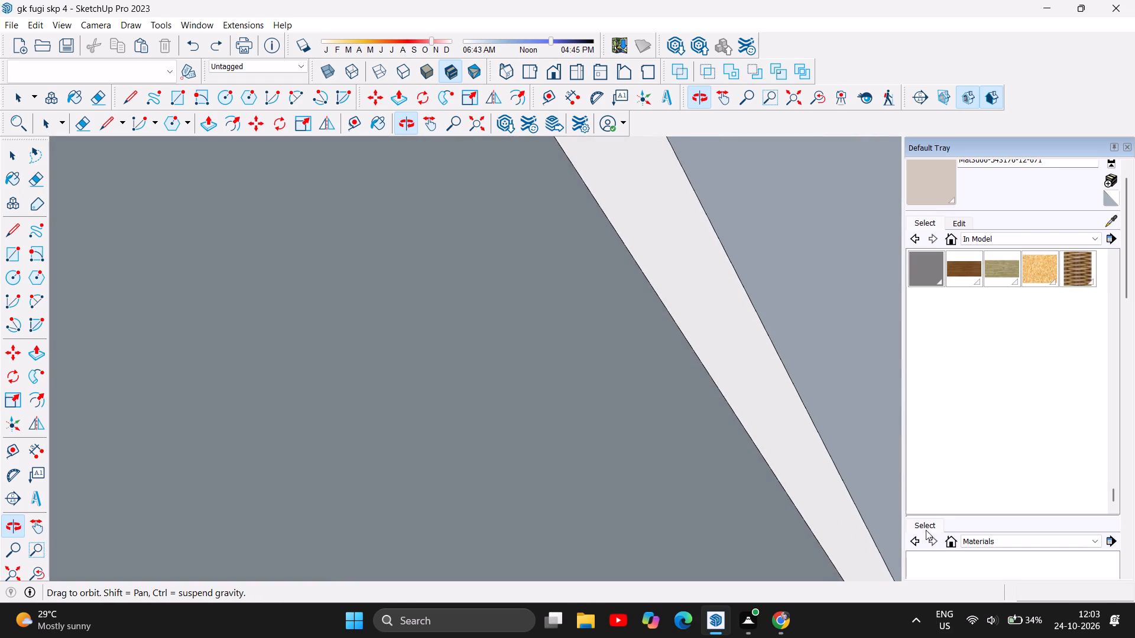
drag(900, 504, 511, 434)
scroll(528, 435, down, 10)
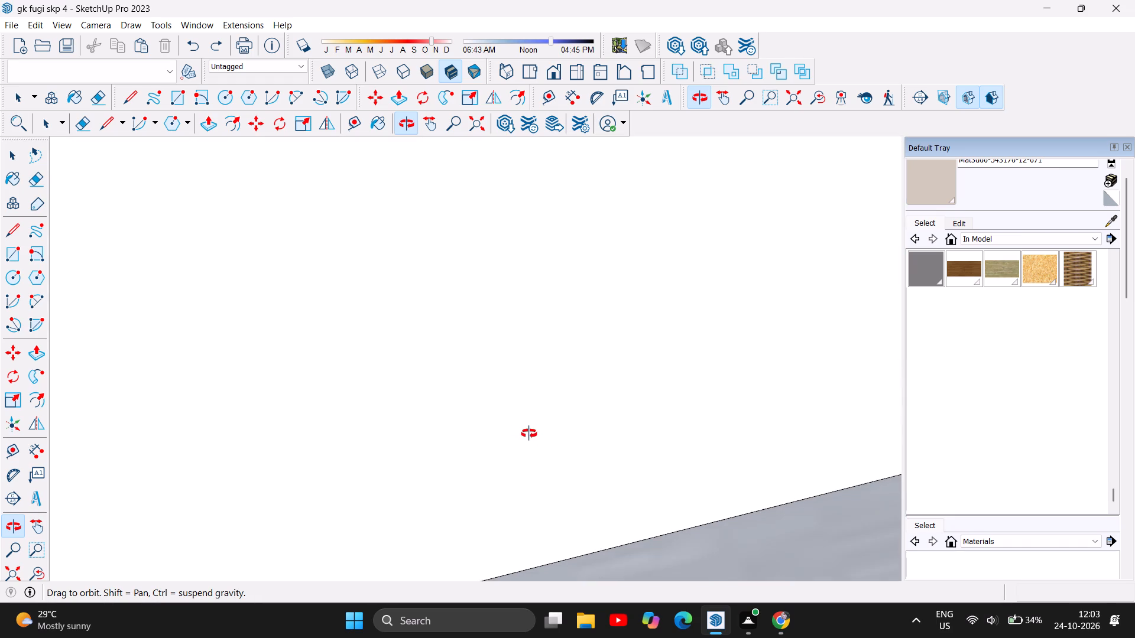
scroll(529, 434, down, 15)
scroll(533, 433, down, 13)
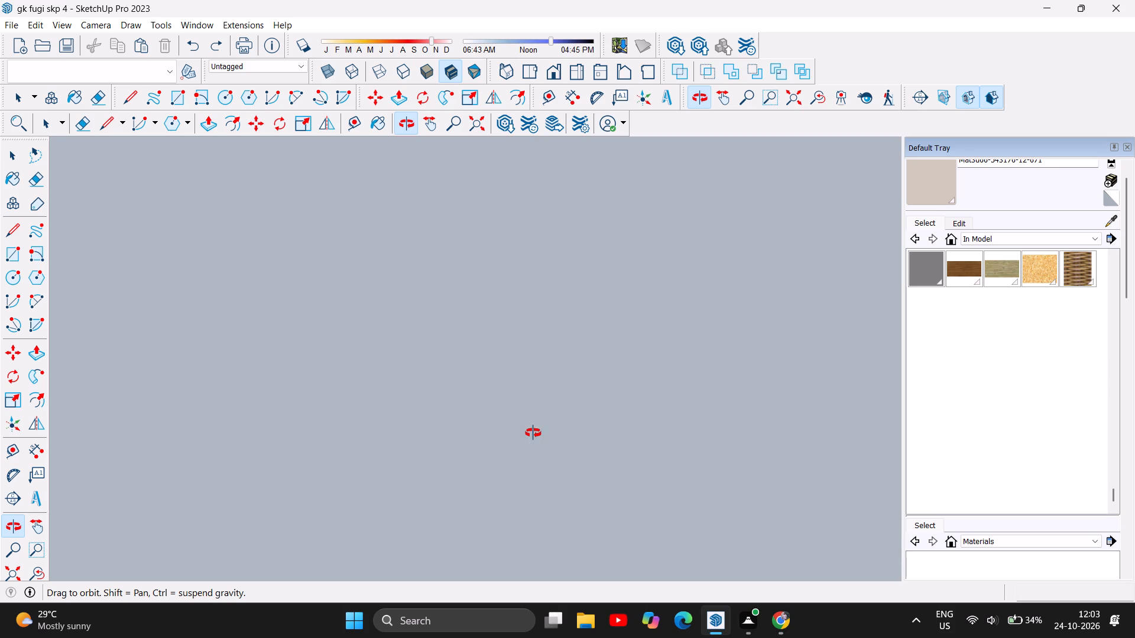
scroll(533, 433, up, 20)
scroll(549, 438, up, 9)
drag(549, 438, 492, 441)
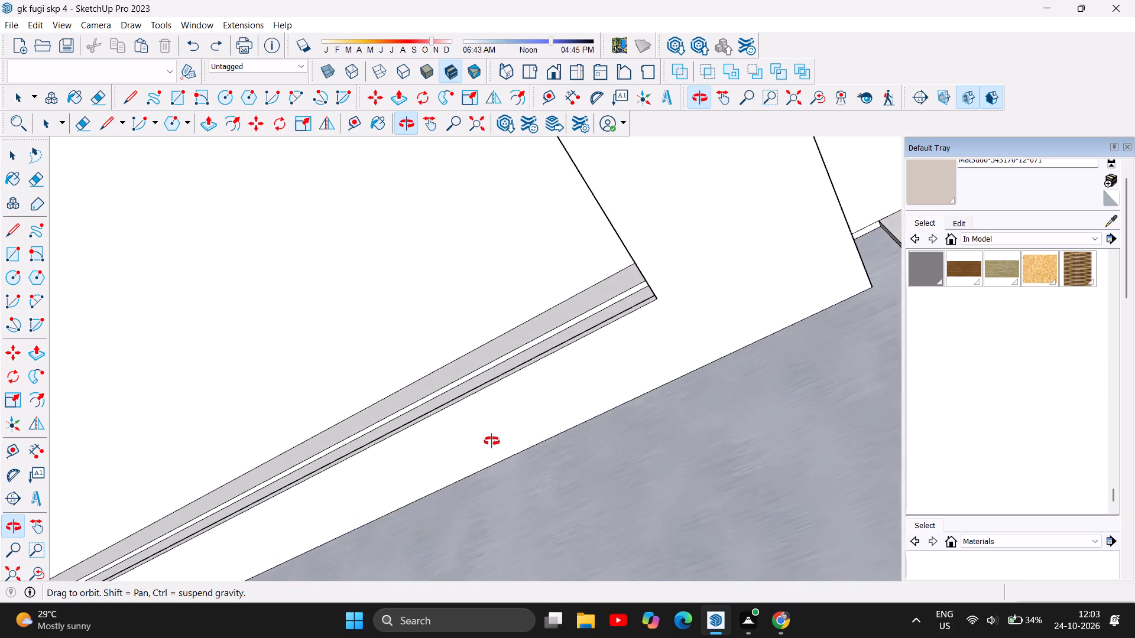
drag(492, 441, 323, 540)
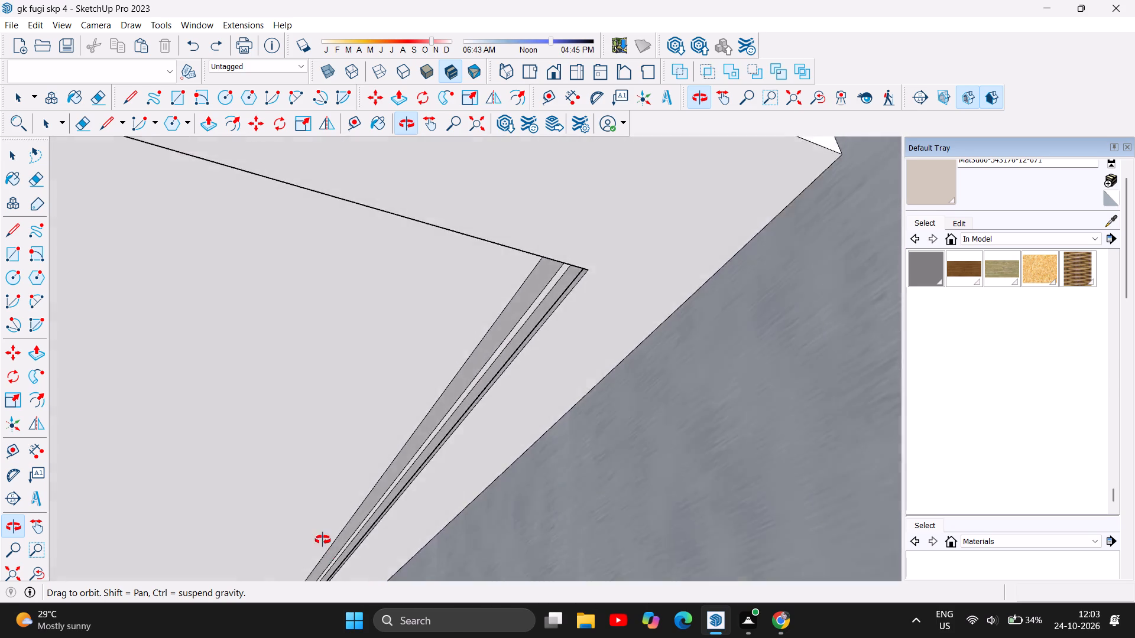
drag(323, 540, 196, 611)
click(297, 491)
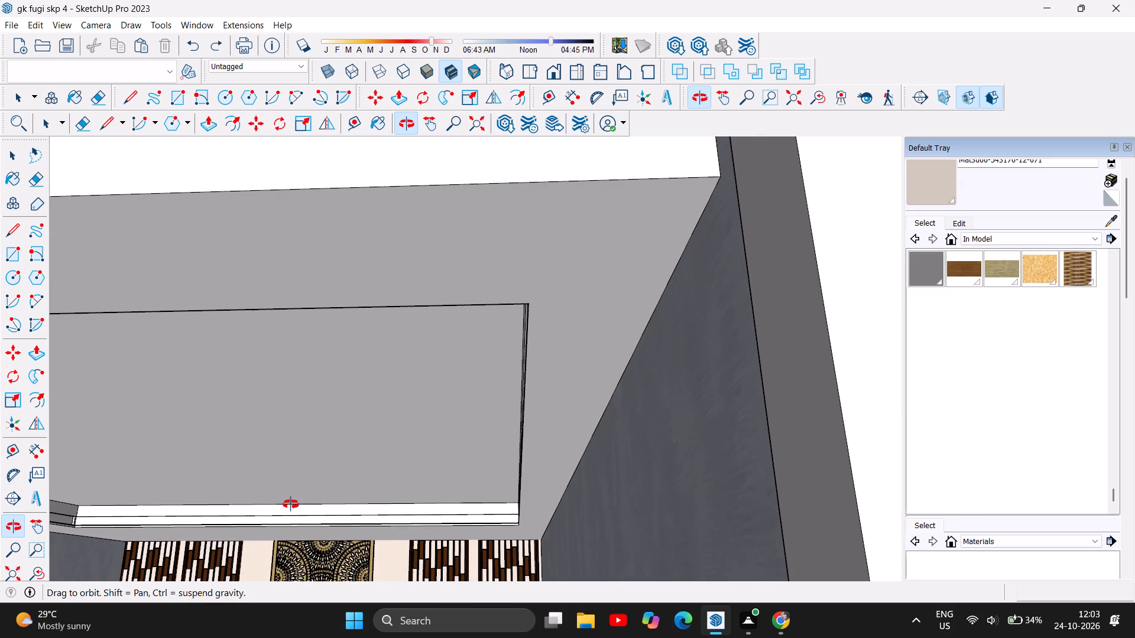
scroll(291, 504, up, 2)
drag(293, 504, 335, 429)
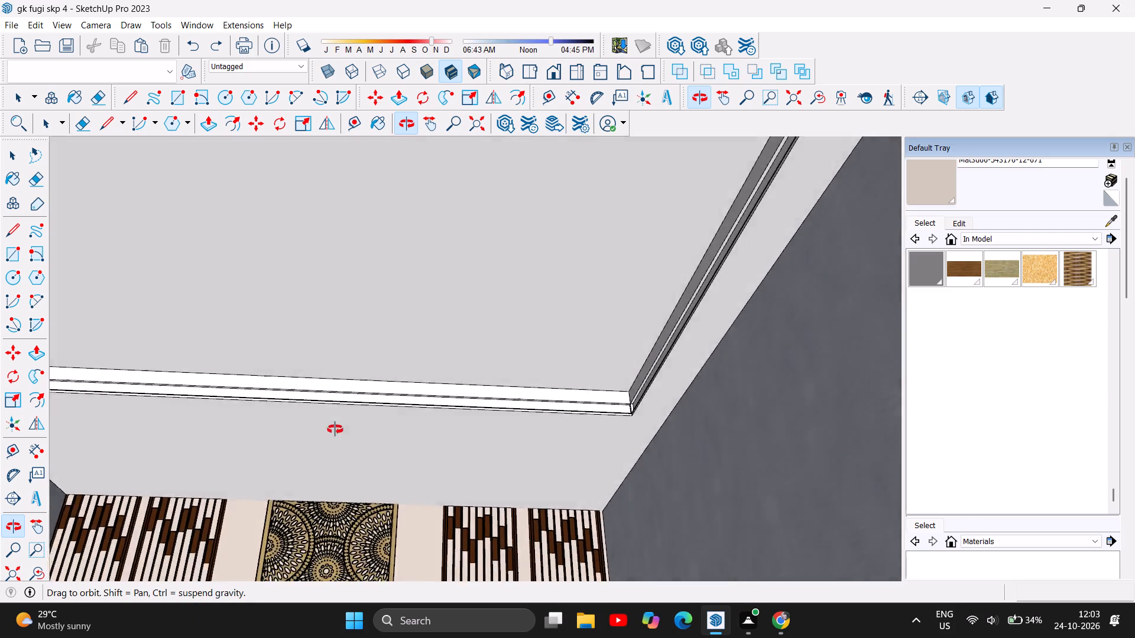
drag(335, 429, 329, 468)
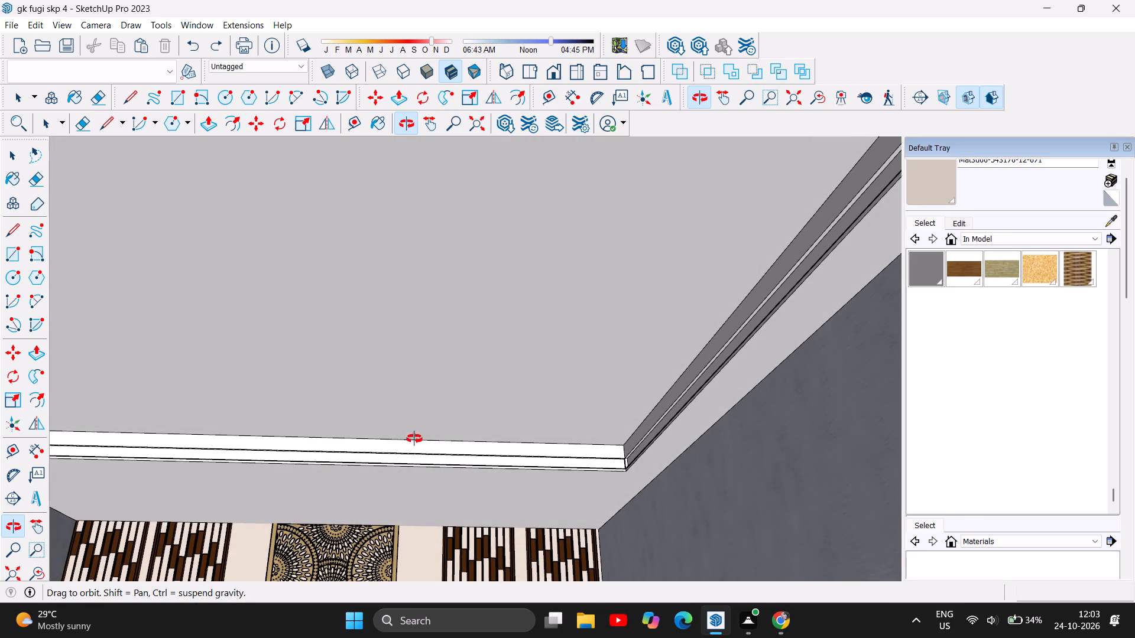
scroll(419, 412, down, 4)
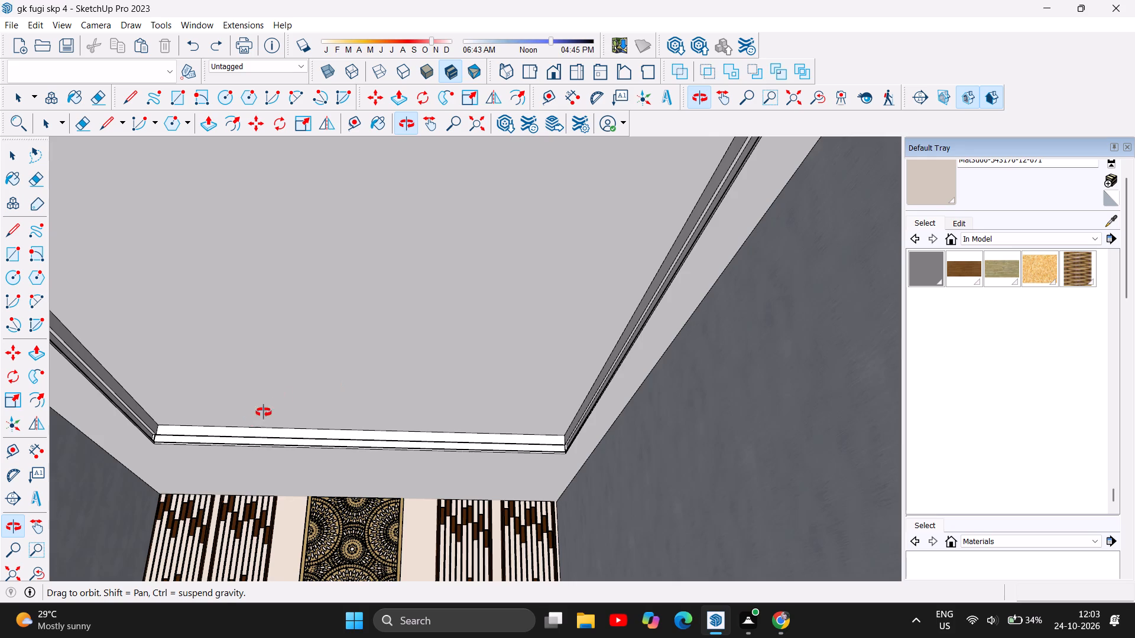
scroll(306, 383, down, 3)
Return to an outside view of the building that faces the open front of the panelled-wall room.
scroll(309, 385, up, 6)
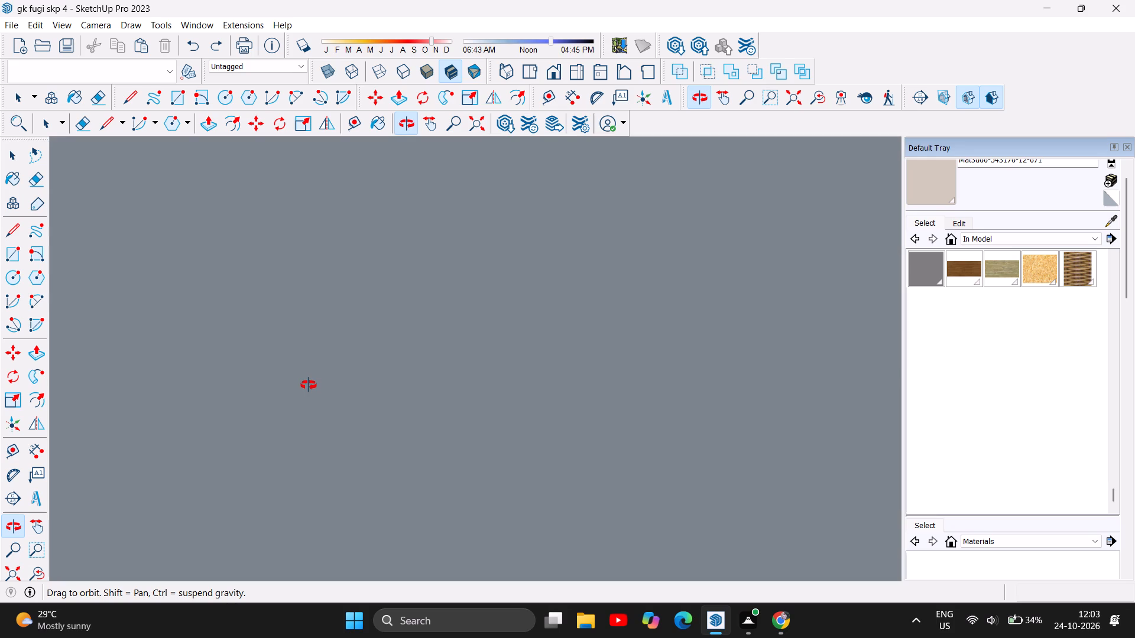
scroll(309, 385, up, 11)
drag(310, 436, 348, 442)
drag(348, 442, 557, 470)
drag(85, 418, 247, 419)
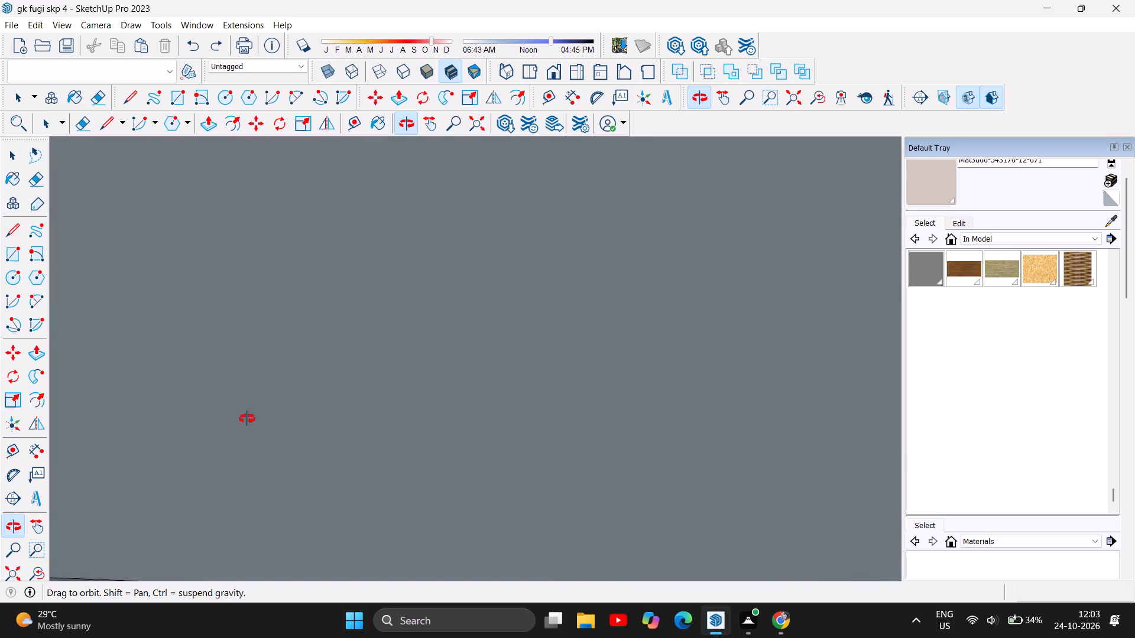
drag(247, 419, 462, 541)
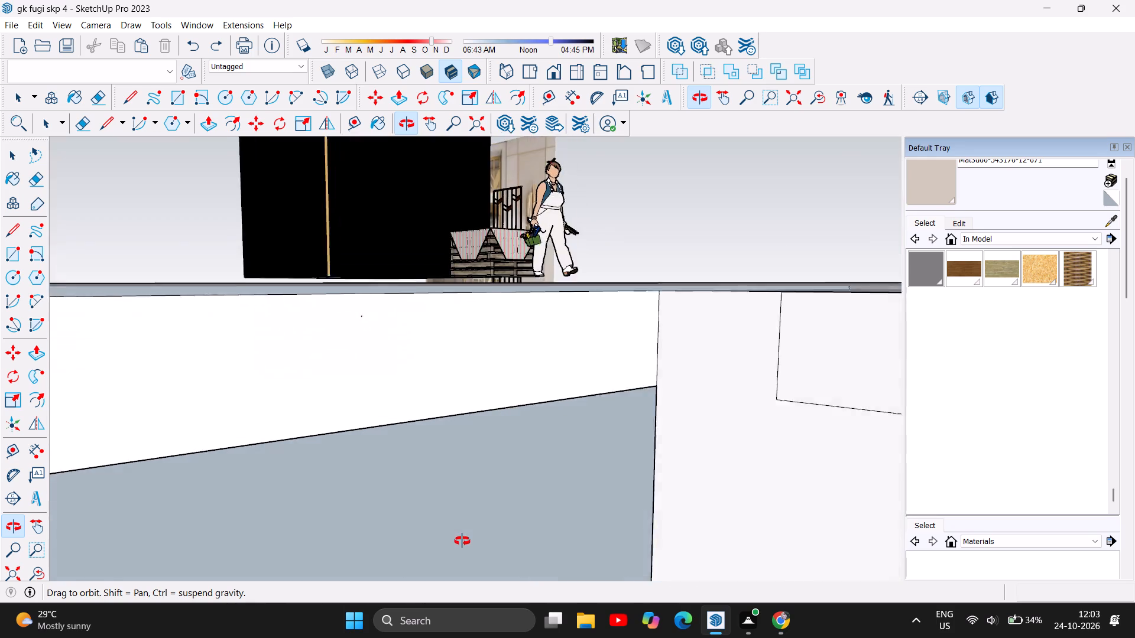
drag(462, 541, 491, 512)
drag(596, 497, 614, 493)
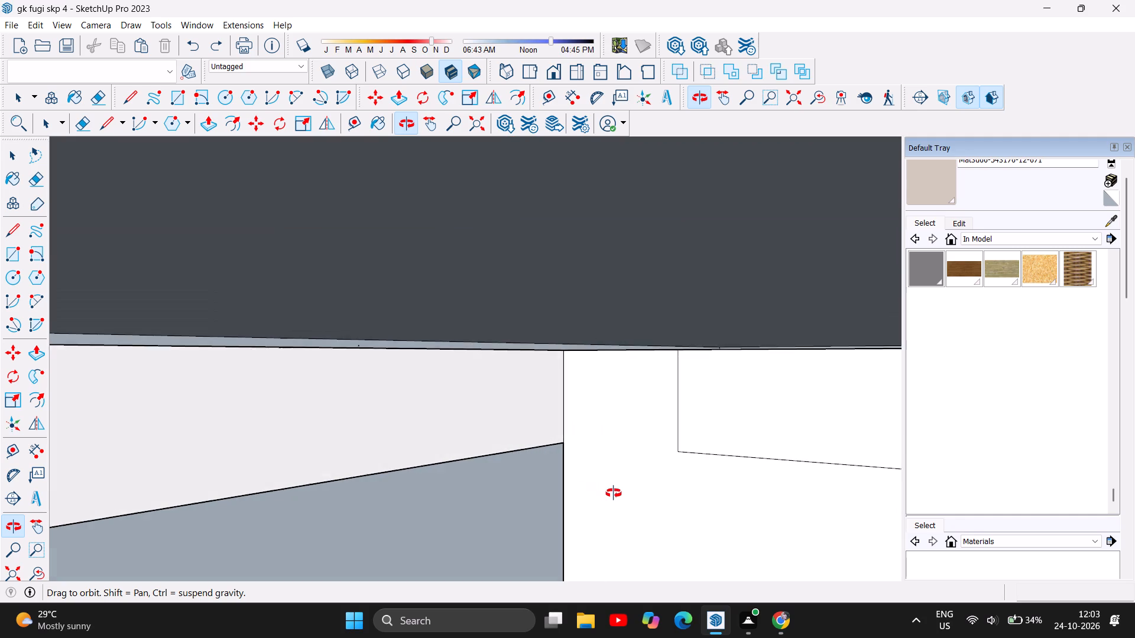
drag(614, 493, 479, 479)
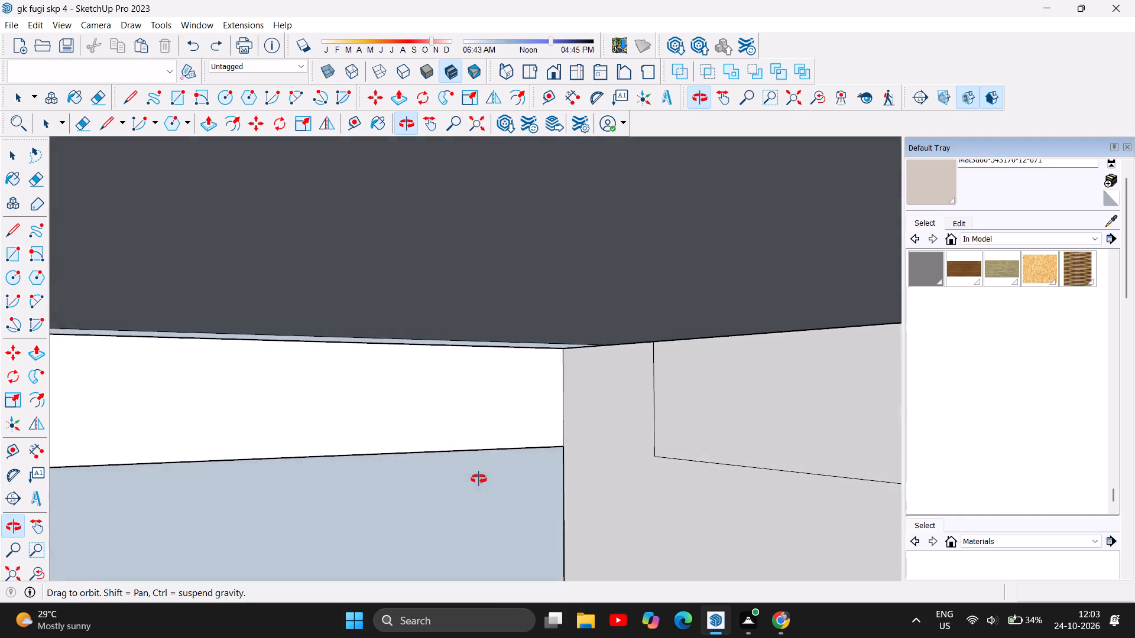
drag(479, 479, 281, 468)
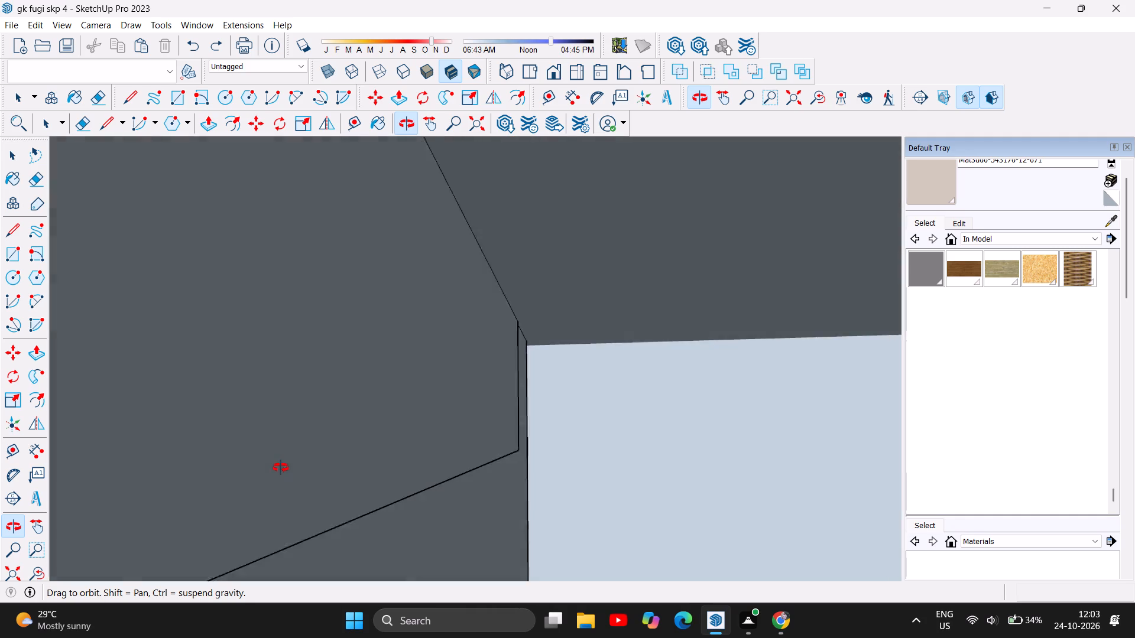
drag(281, 468, 49, 464)
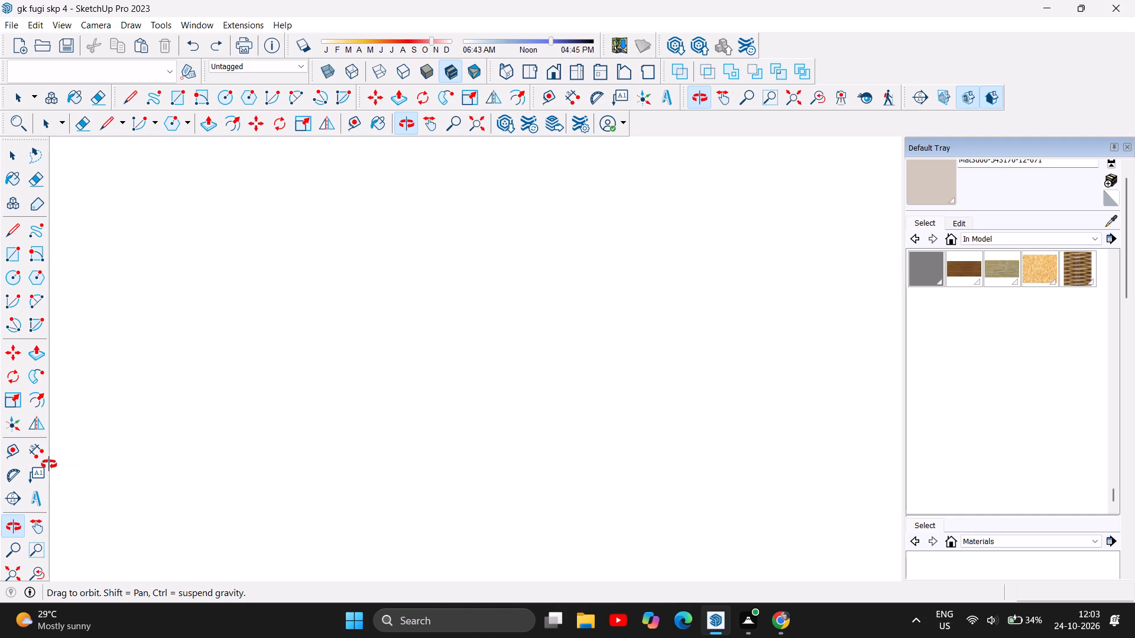
drag(49, 464, 549, 453)
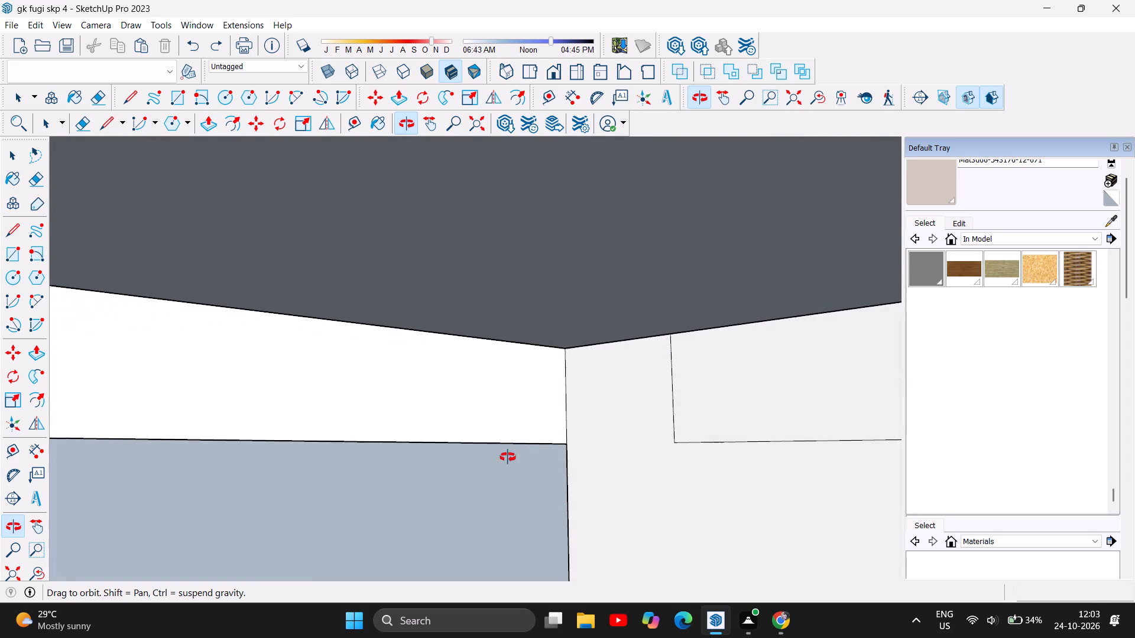
drag(406, 467, 670, 457)
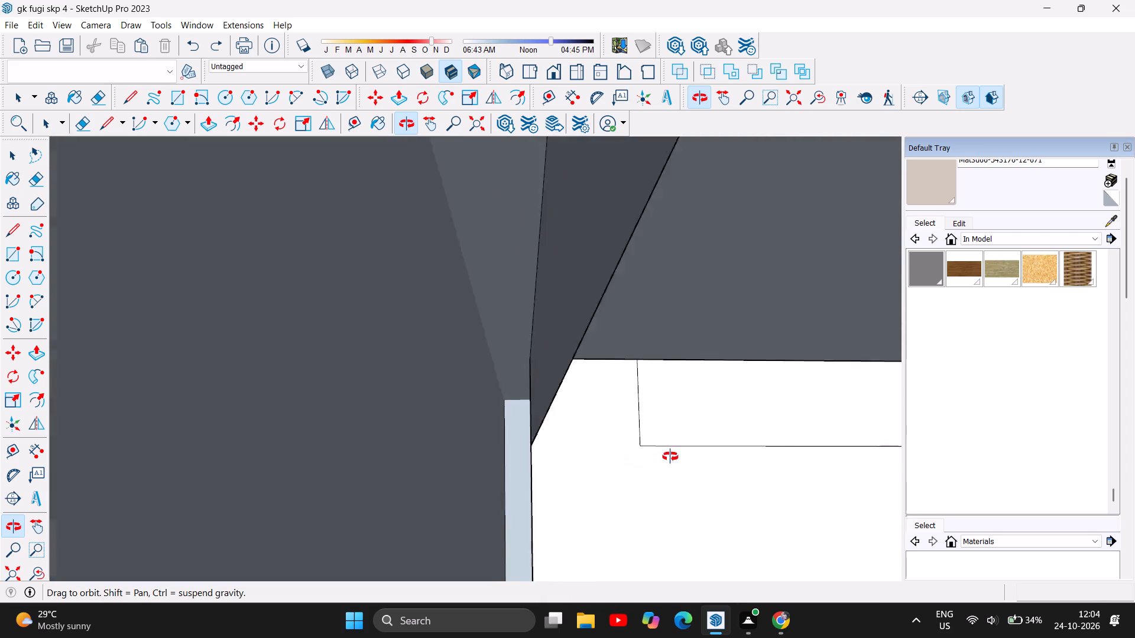
drag(670, 457, 721, 440)
drag(359, 475, 576, 513)
scroll(554, 494, down, 12)
drag(612, 493, 201, 506)
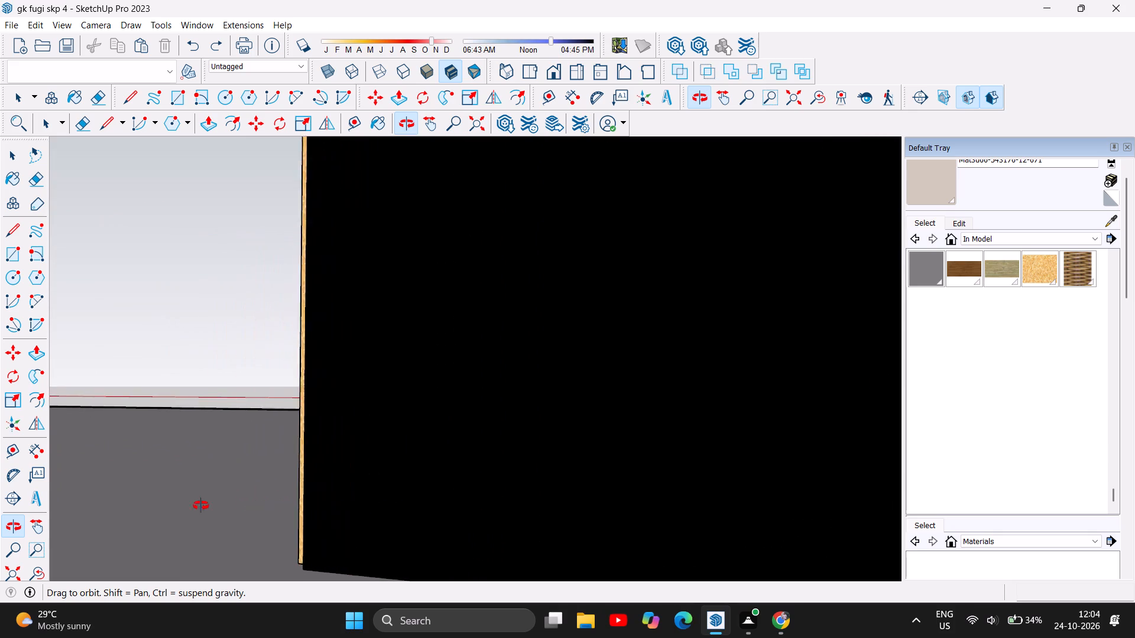
drag(201, 506, 151, 497)
drag(492, 456, 181, 479)
drag(585, 456, 449, 456)
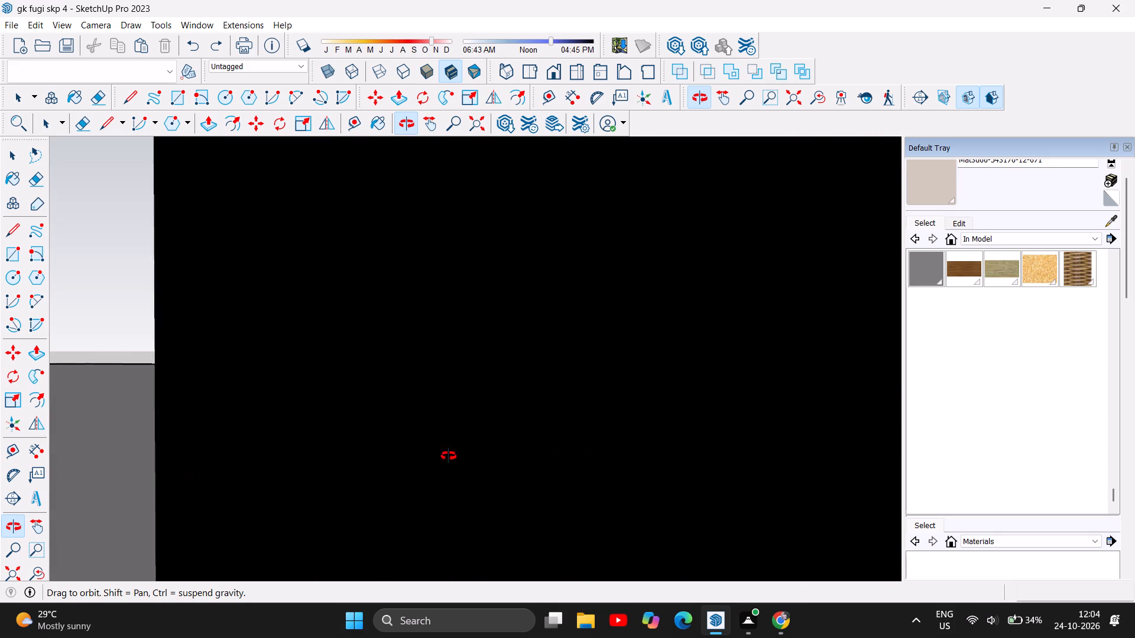
drag(449, 456, 239, 464)
drag(488, 437, 244, 440)
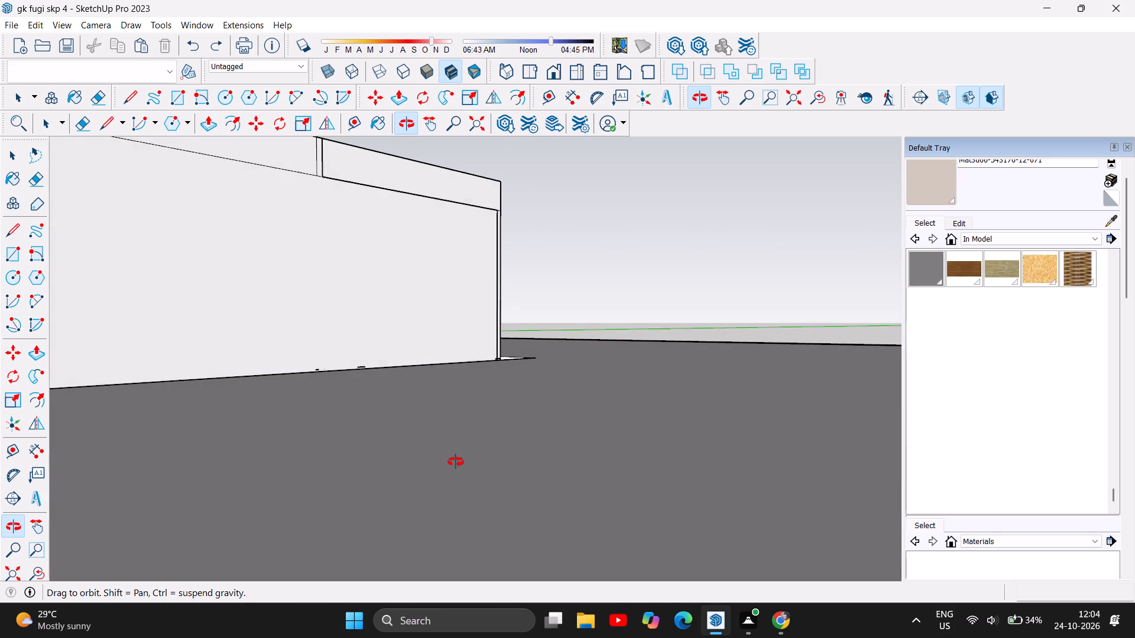
scroll(456, 462, down, 14)
drag(233, 445, 235, 445)
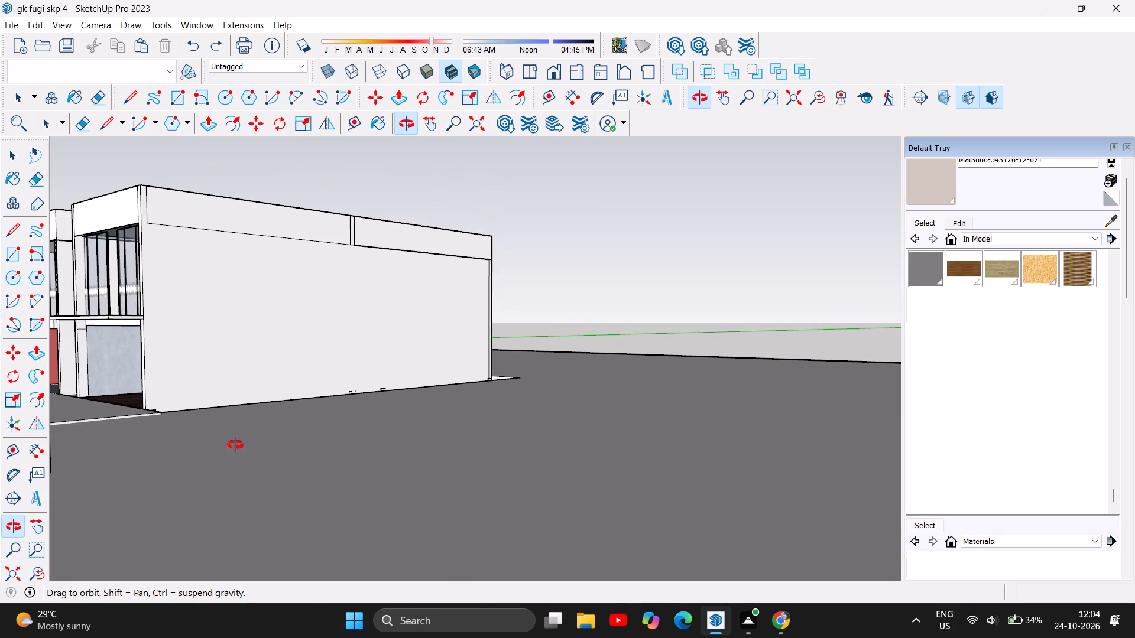
drag(235, 445, 472, 468)
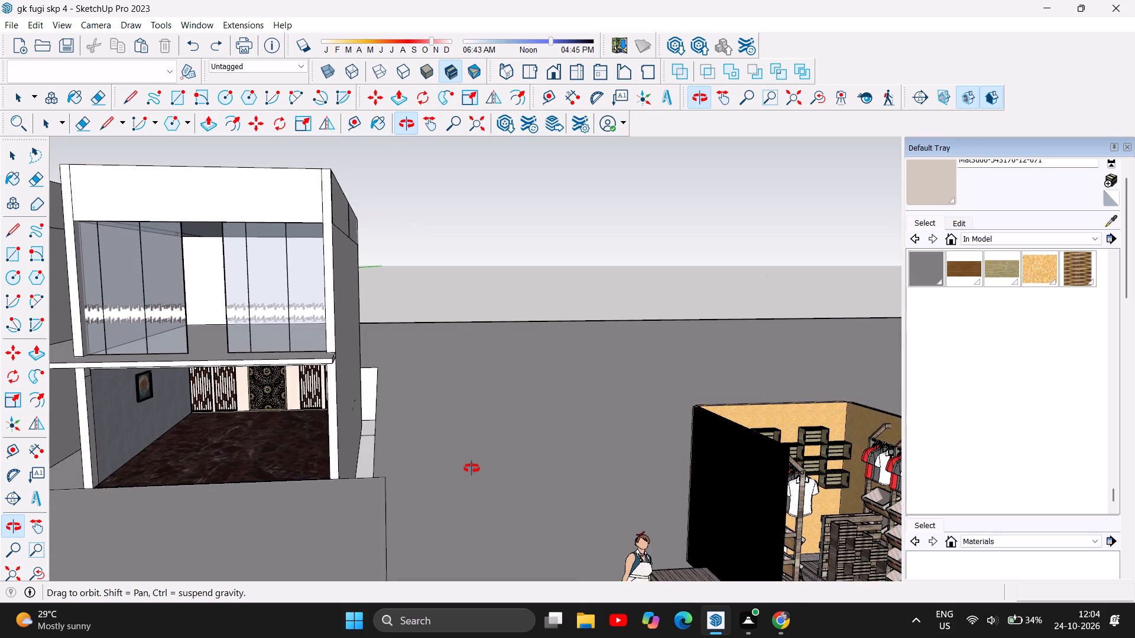
drag(472, 468, 511, 455)
Examine the tray ceiling and its border strips from below through the open front of the room.
scroll(180, 438, up, 6)
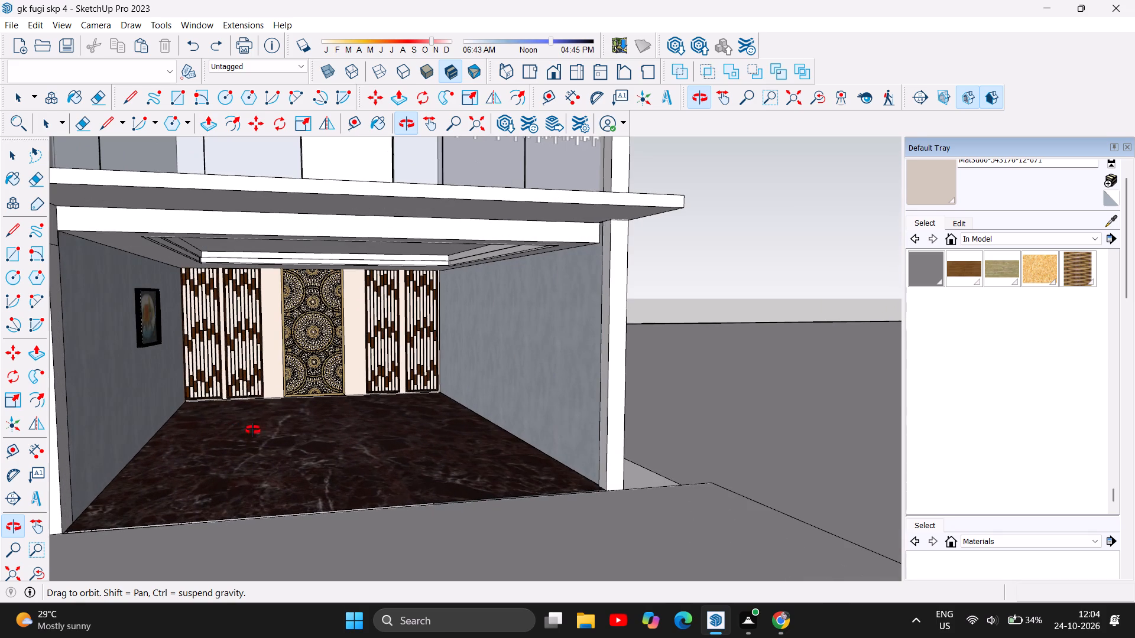
scroll(343, 357, up, 3)
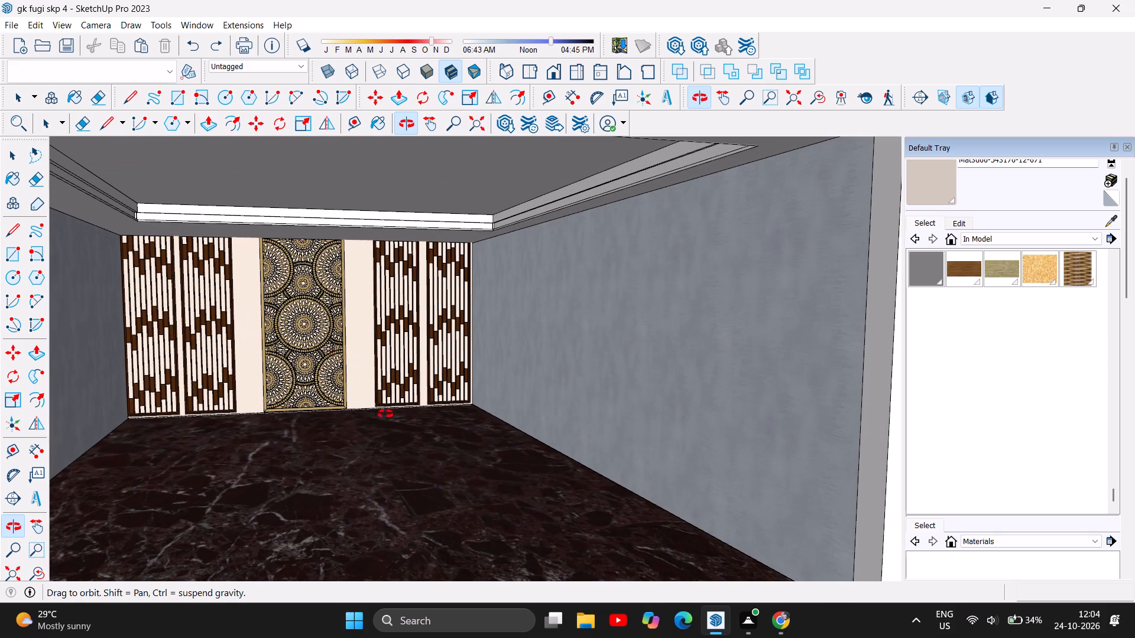
scroll(325, 373, down, 2)
drag(384, 485, 377, 471)
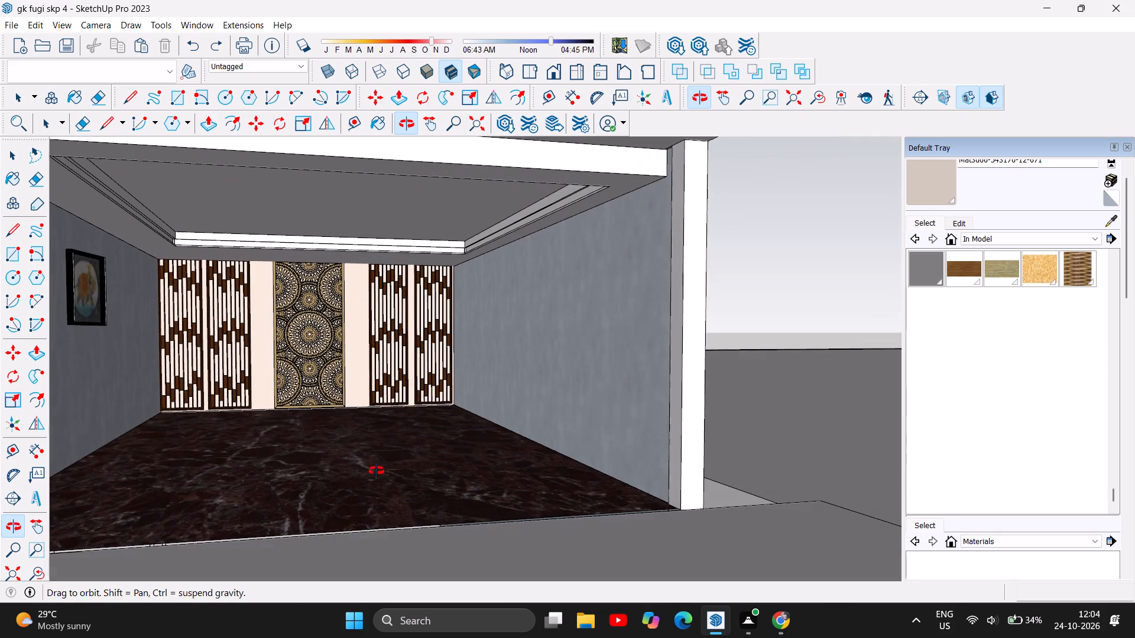
drag(377, 471, 377, 469)
scroll(367, 438, down, 2)
drag(447, 500, 429, 476)
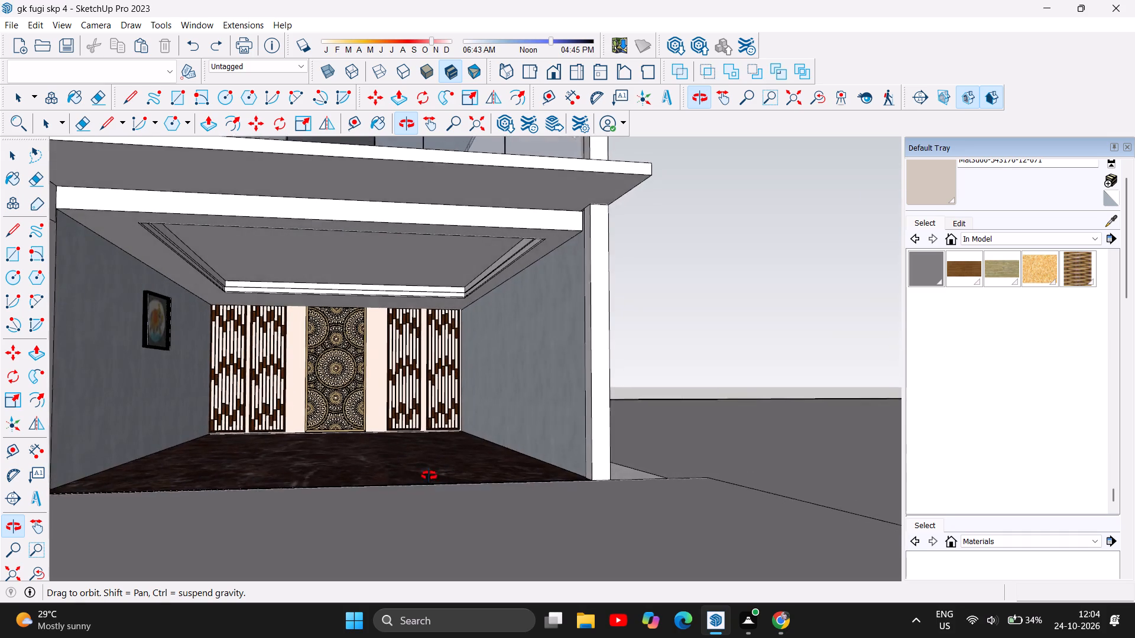
drag(429, 476, 426, 459)
scroll(440, 250, up, 1)
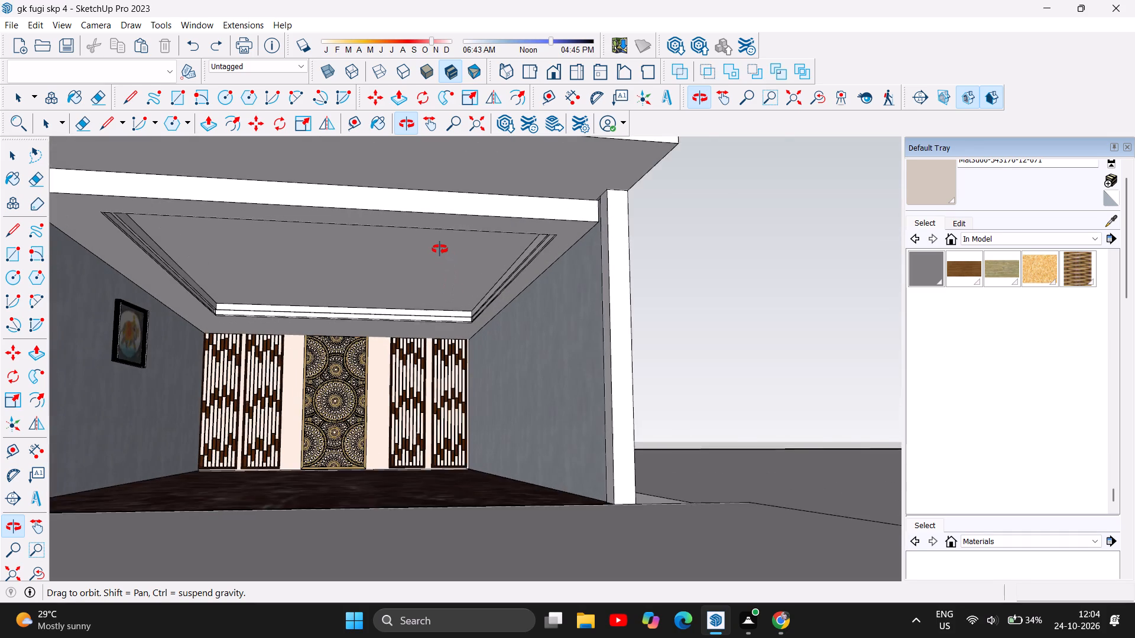
scroll(440, 249, up, 1)
drag(407, 412, 421, 401)
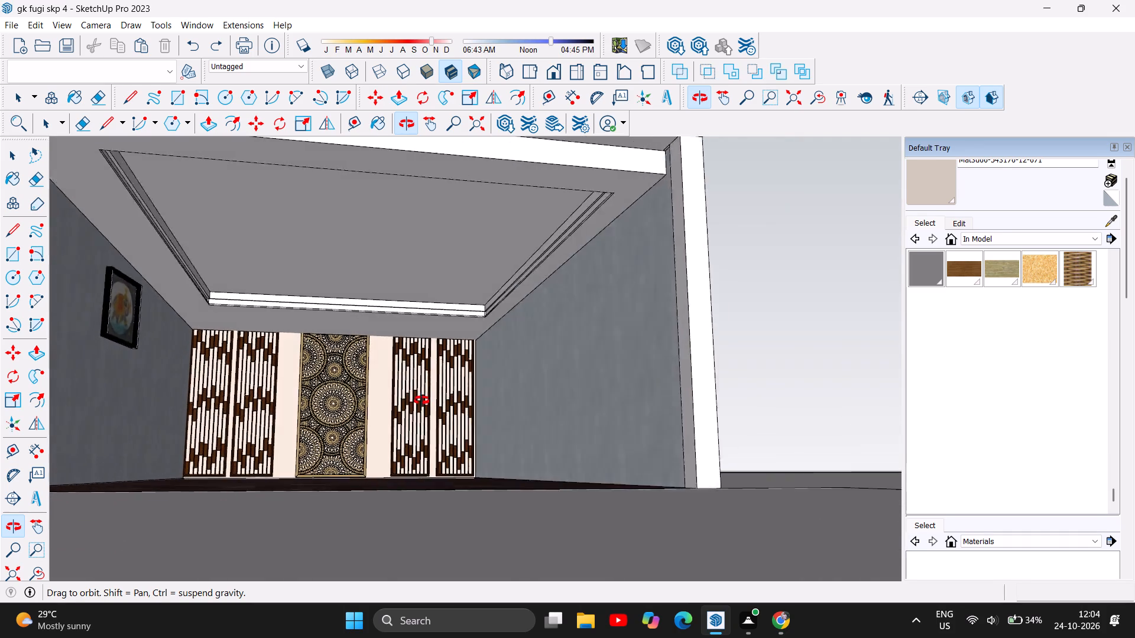
drag(421, 401, 436, 404)
scroll(403, 246, up, 1)
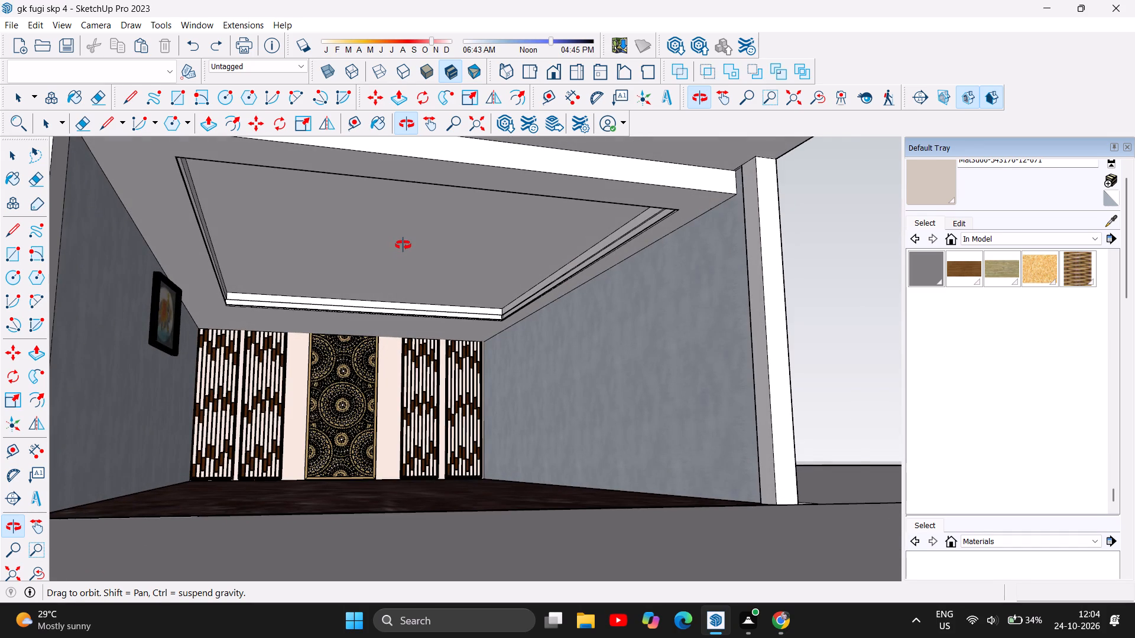
scroll(377, 334, down, 1)
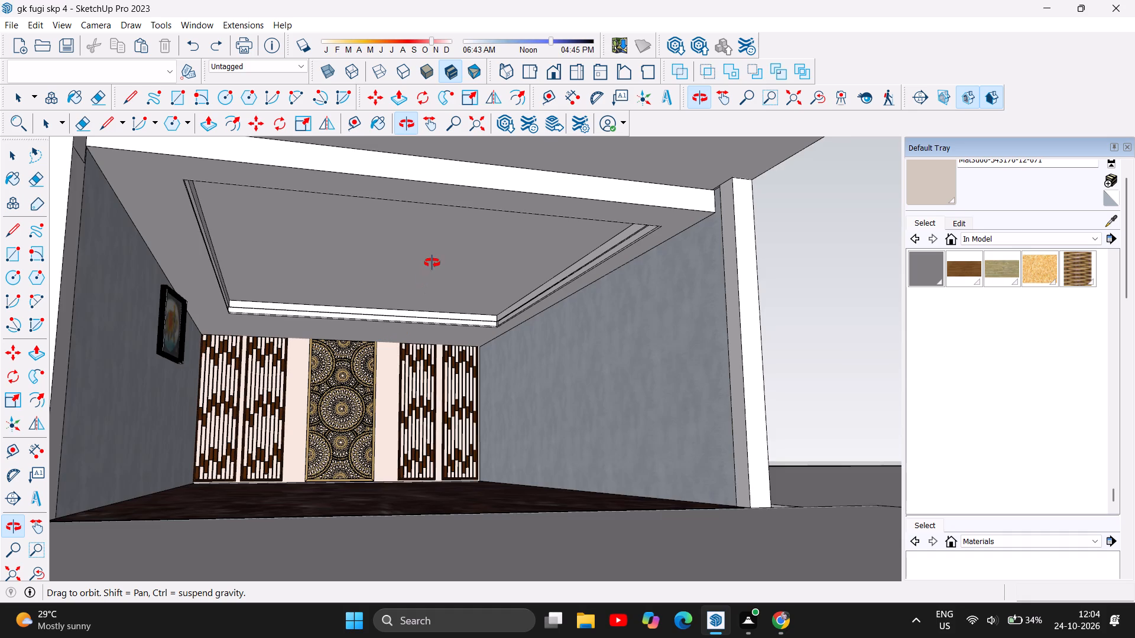
scroll(433, 262, up, 1)
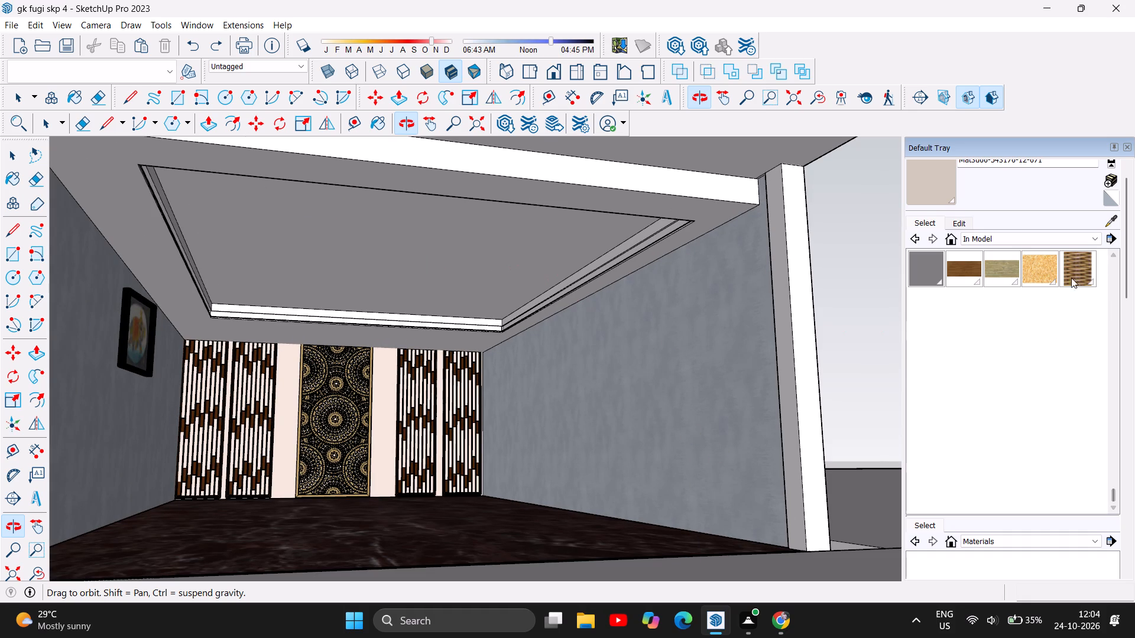
Look through the In Model materials from the end of the collection back to its start.
scroll(1060, 320, up, 12)
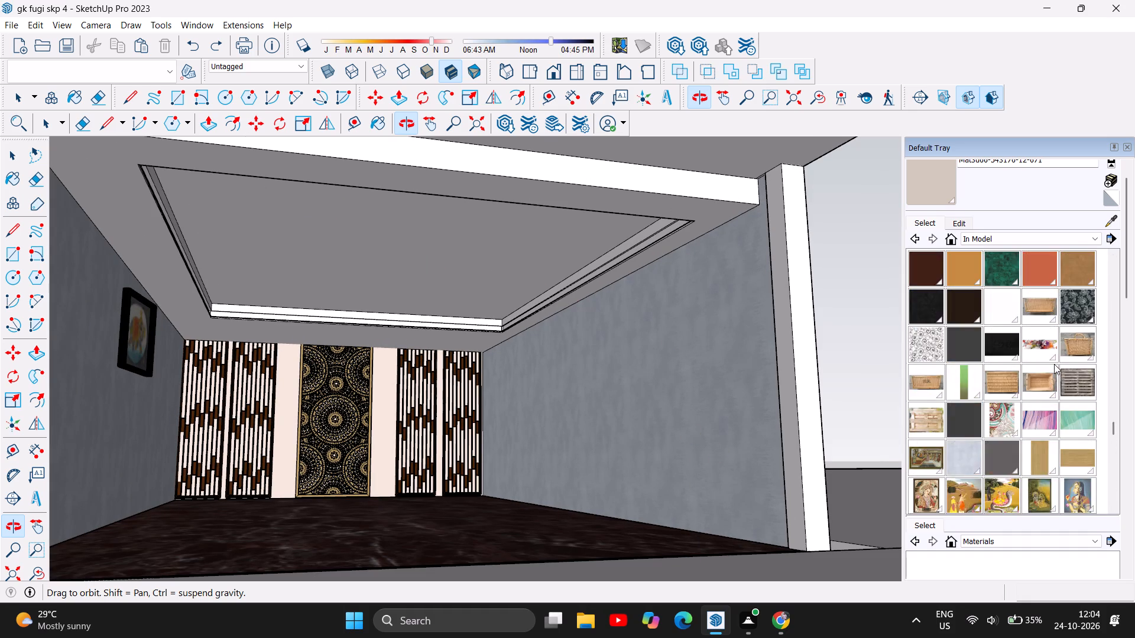
scroll(1054, 364, up, 16)
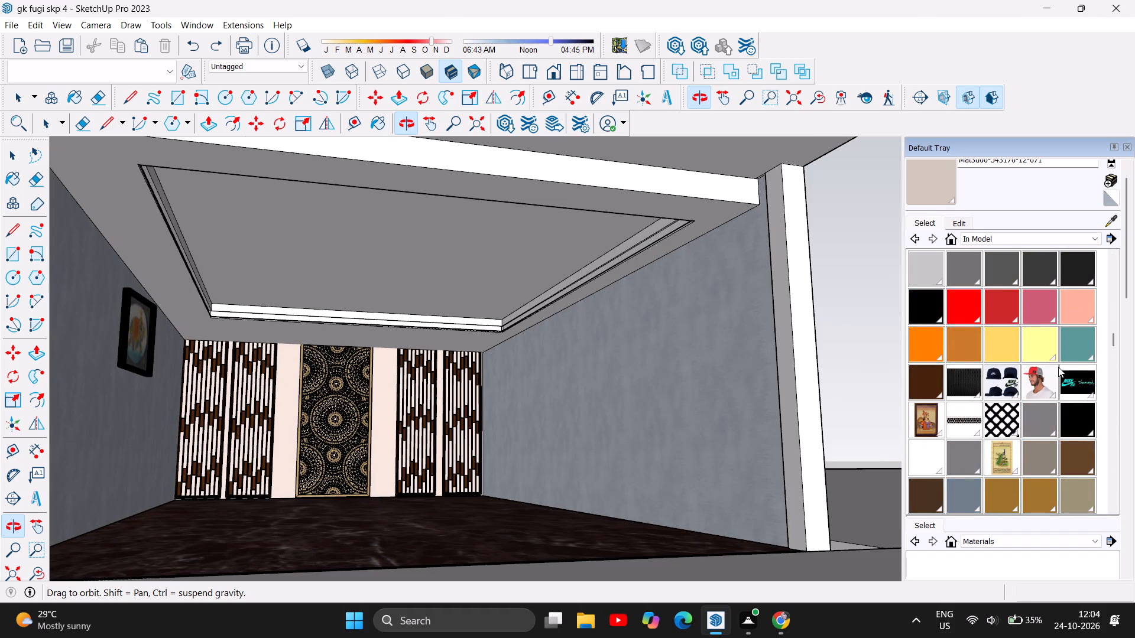
scroll(1010, 454, up, 6)
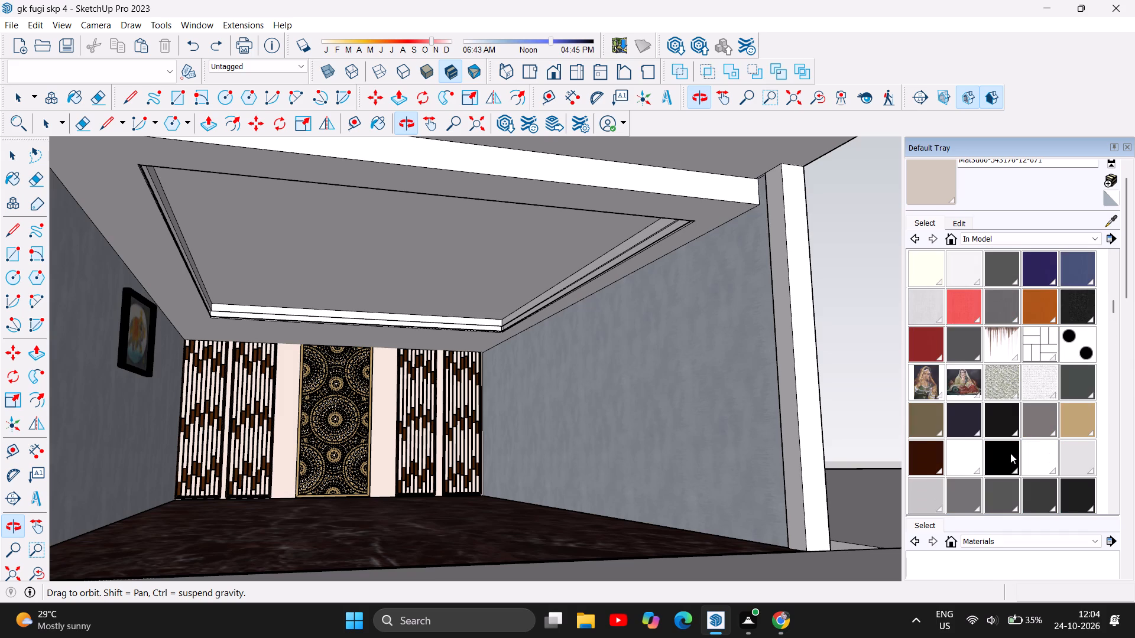
scroll(1010, 453, up, 7)
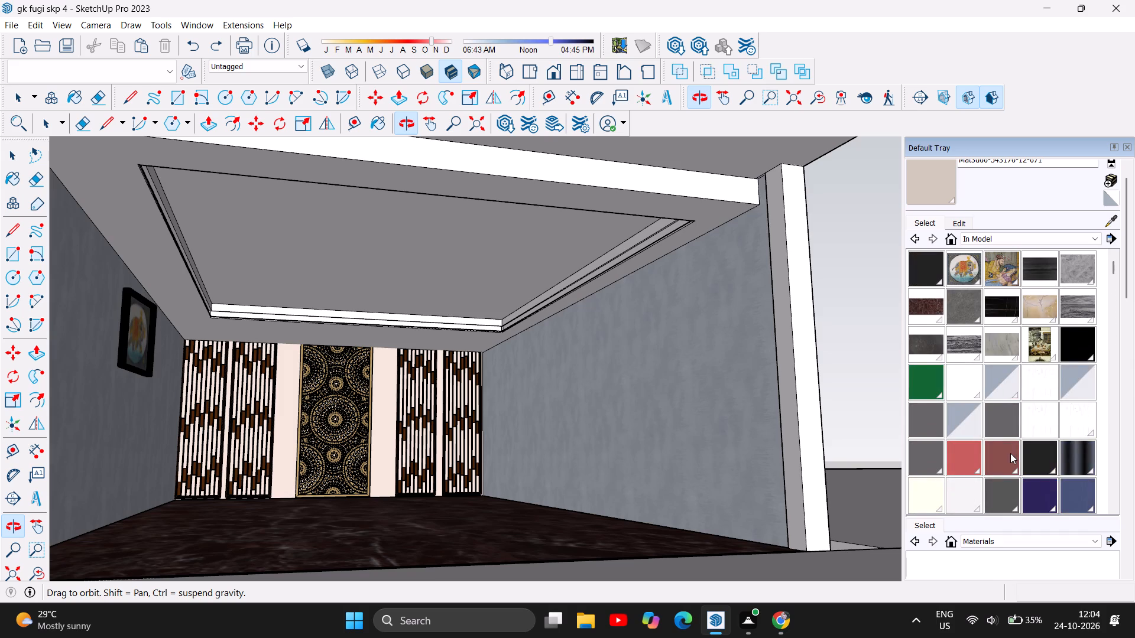
scroll(1010, 453, up, 2)
click(927, 226)
click(11, 28)
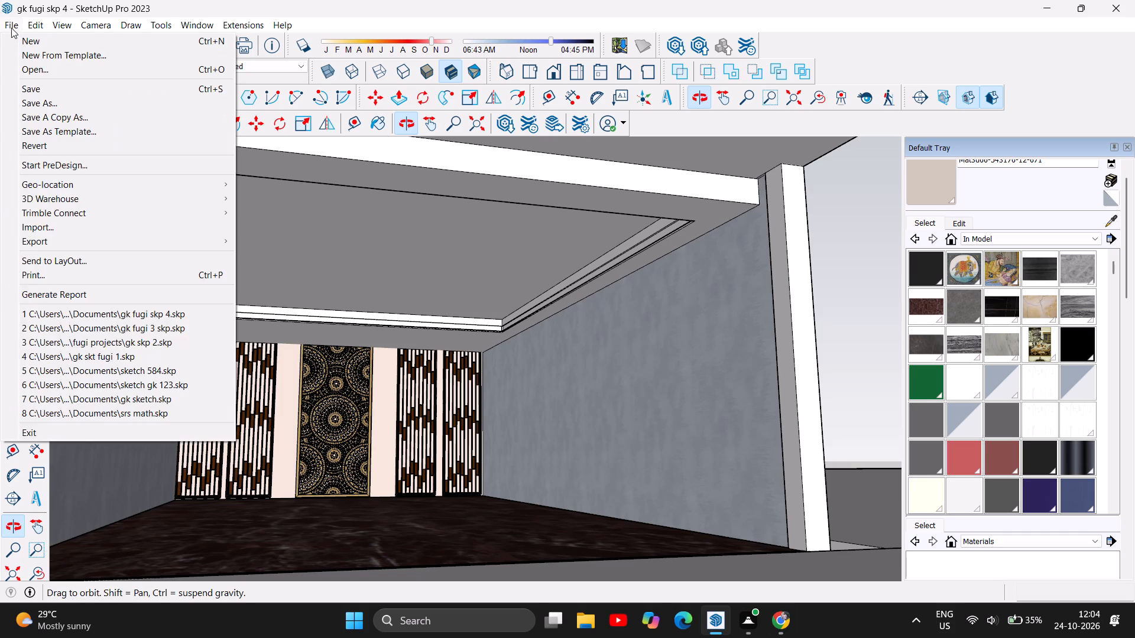
Switch to the 3D Warehouse page in Chrome and search its models for "design".
click(782, 636)
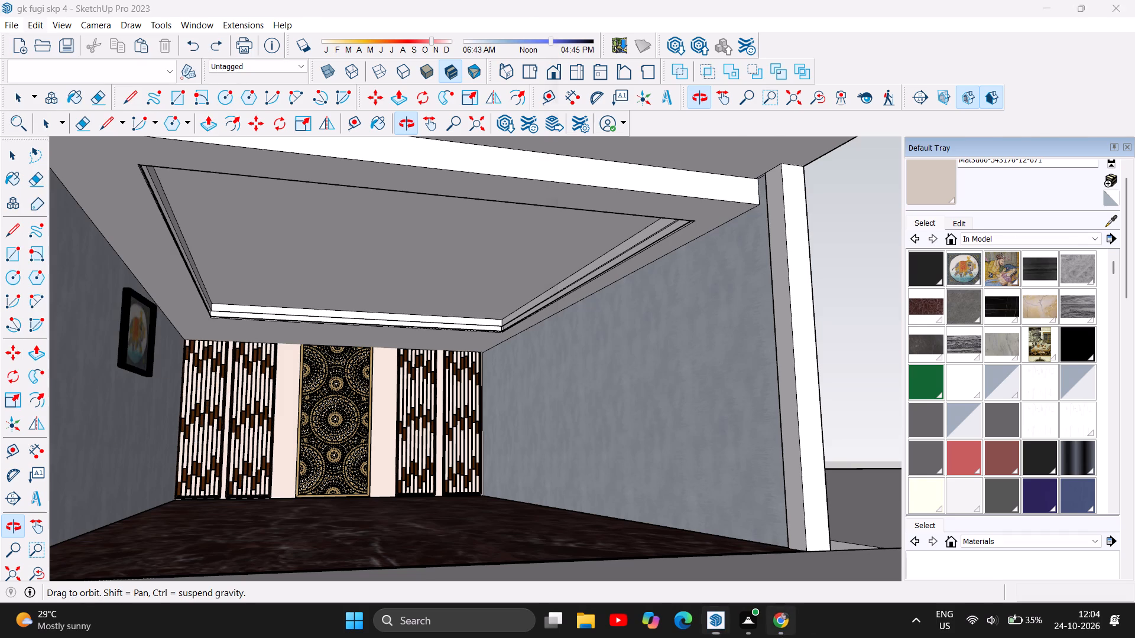
click(987, 79)
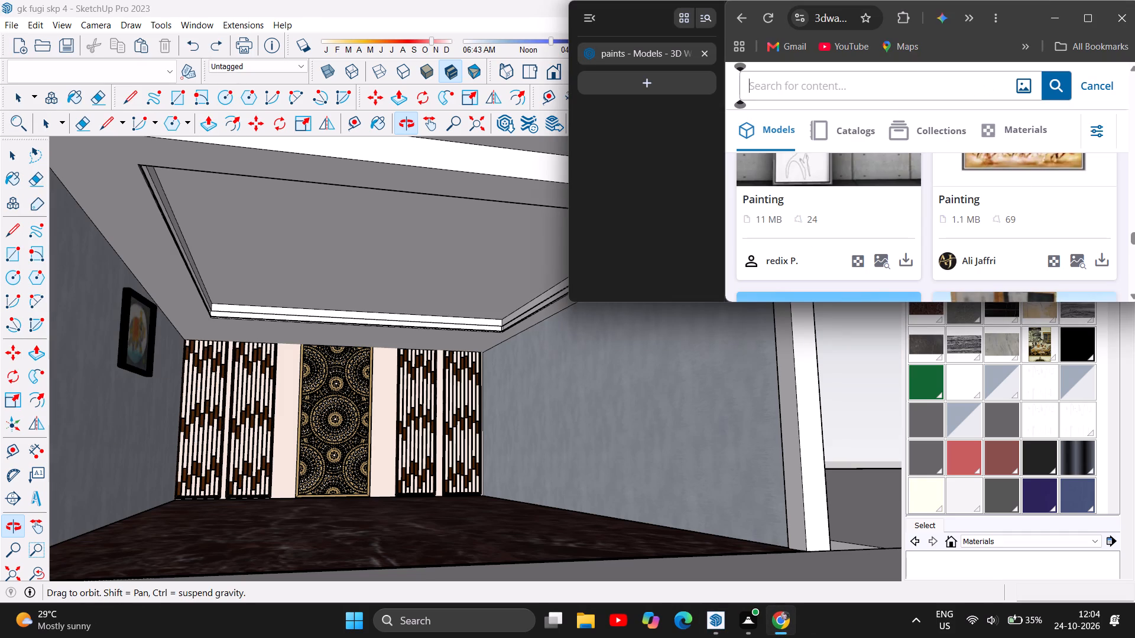
text(desi)
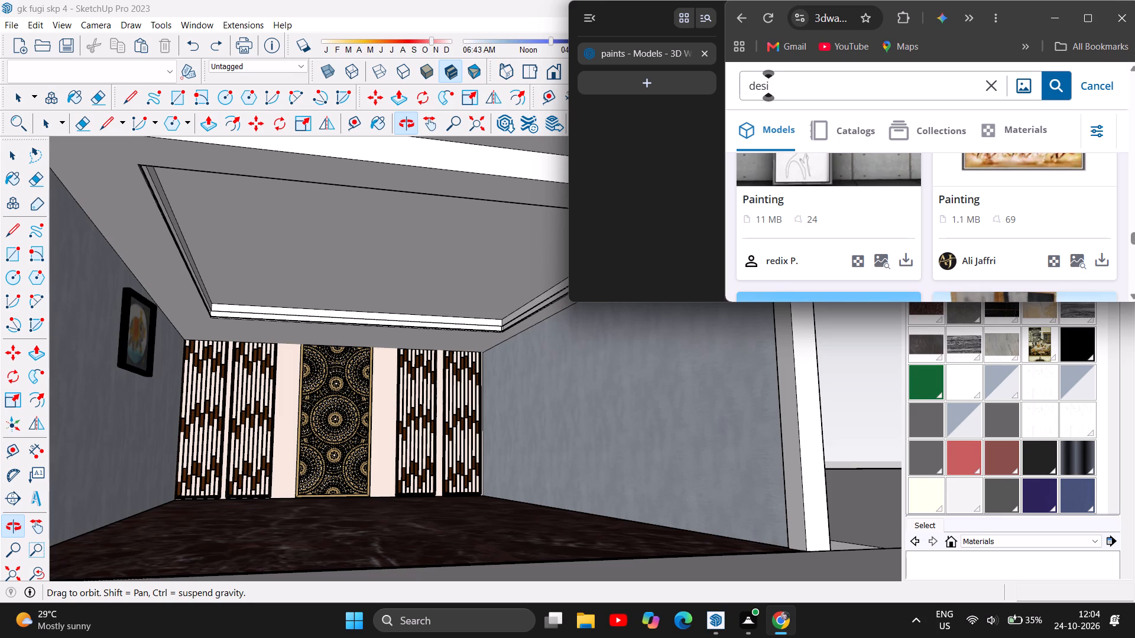
text(gn)
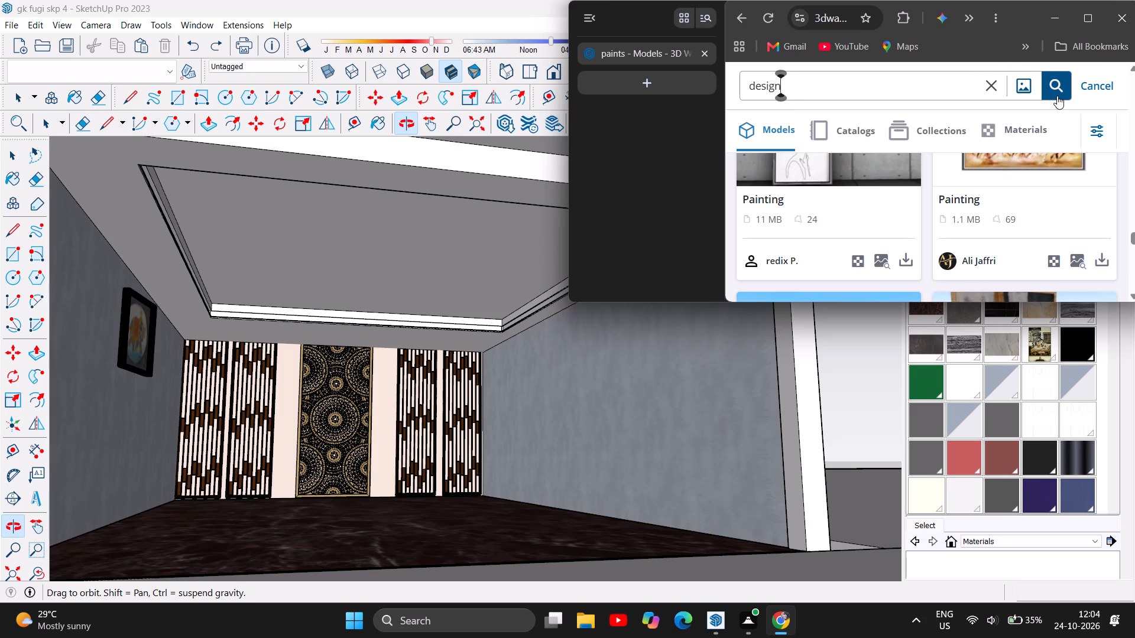
click(1057, 96)
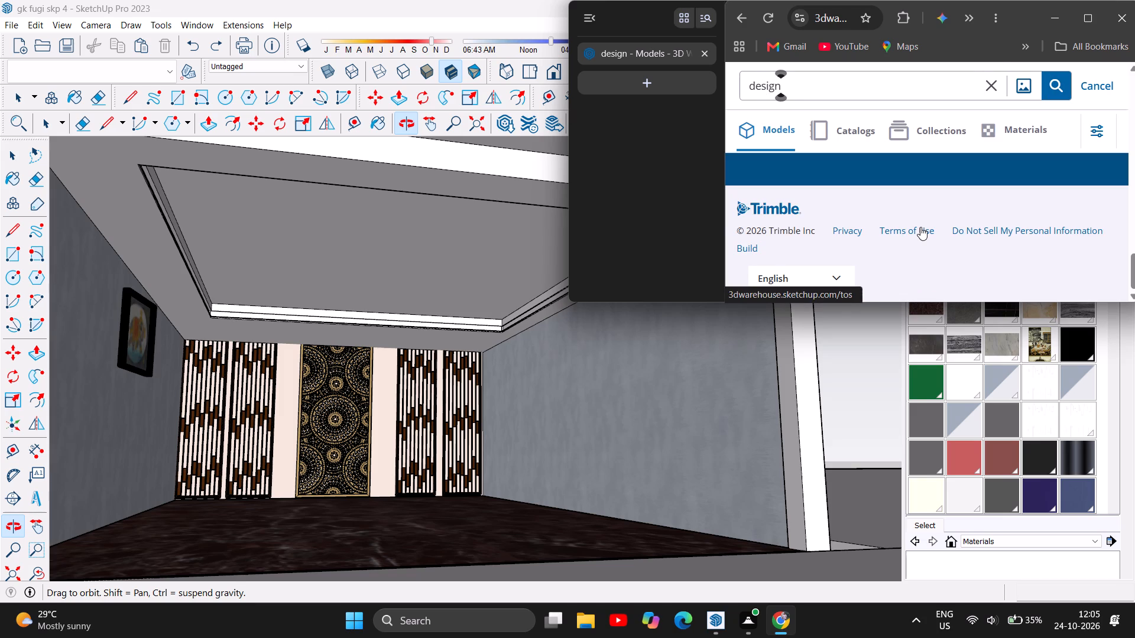
Browse the "design" model results for something suitable for the panelled-wall room.
scroll(916, 214, down, 5)
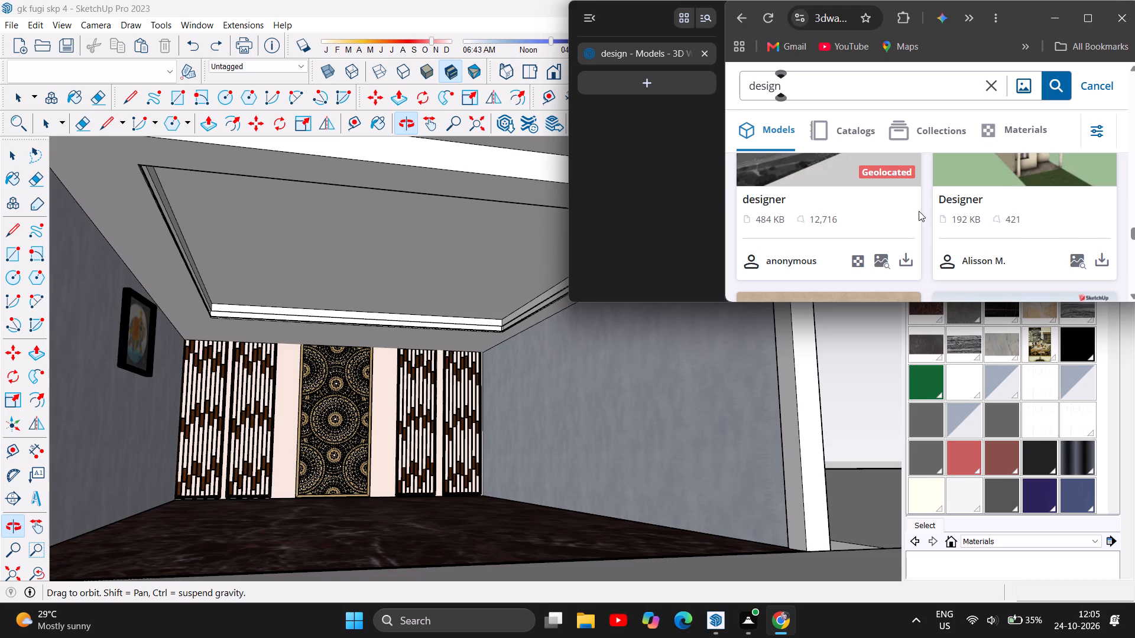
scroll(913, 213, down, 3)
scroll(921, 239, up, 5)
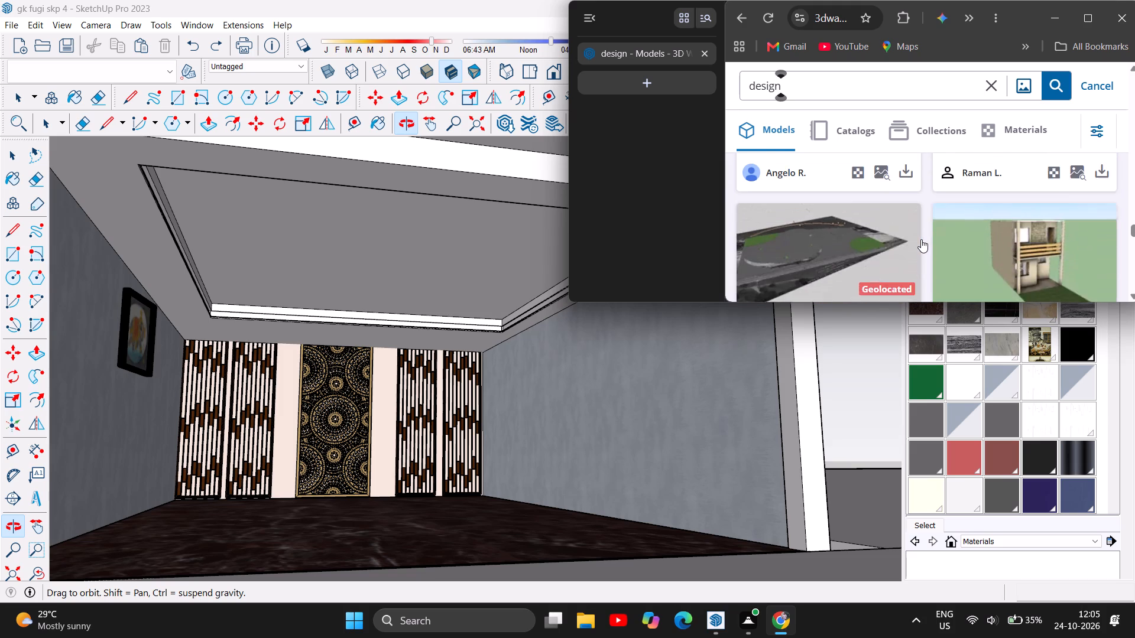
scroll(921, 239, down, 12)
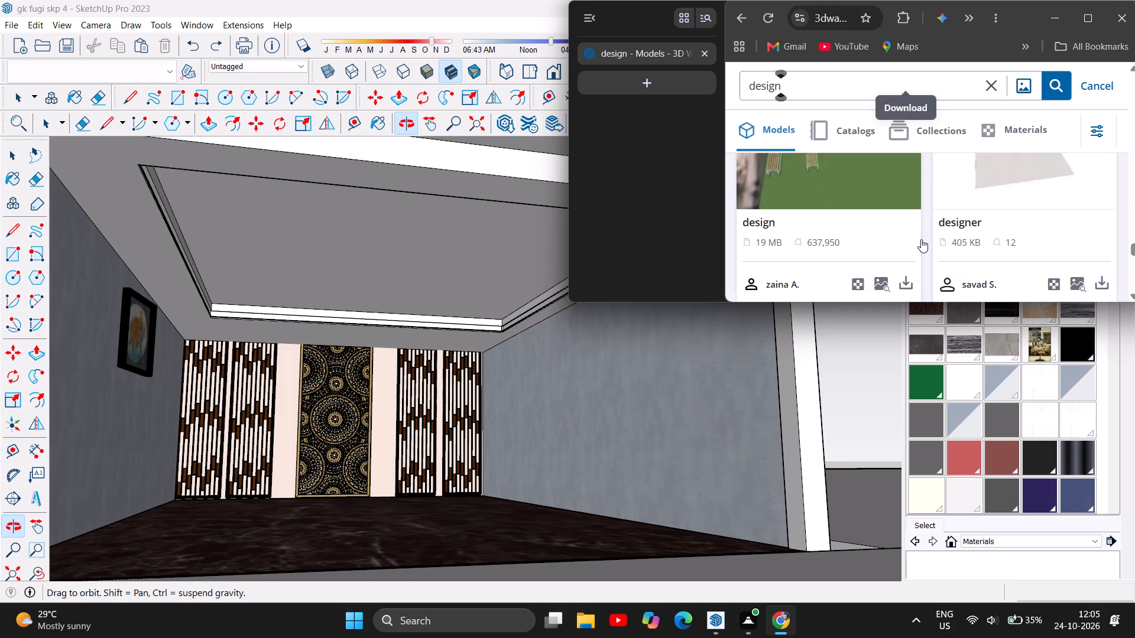
scroll(921, 239, down, 4)
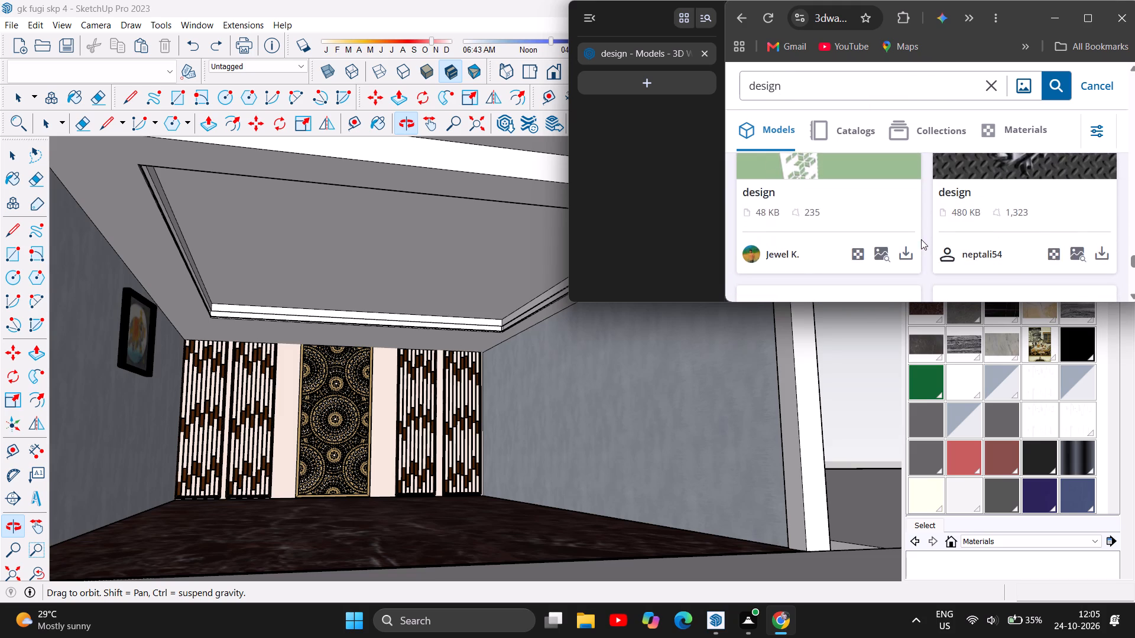
scroll(921, 239, down, 2)
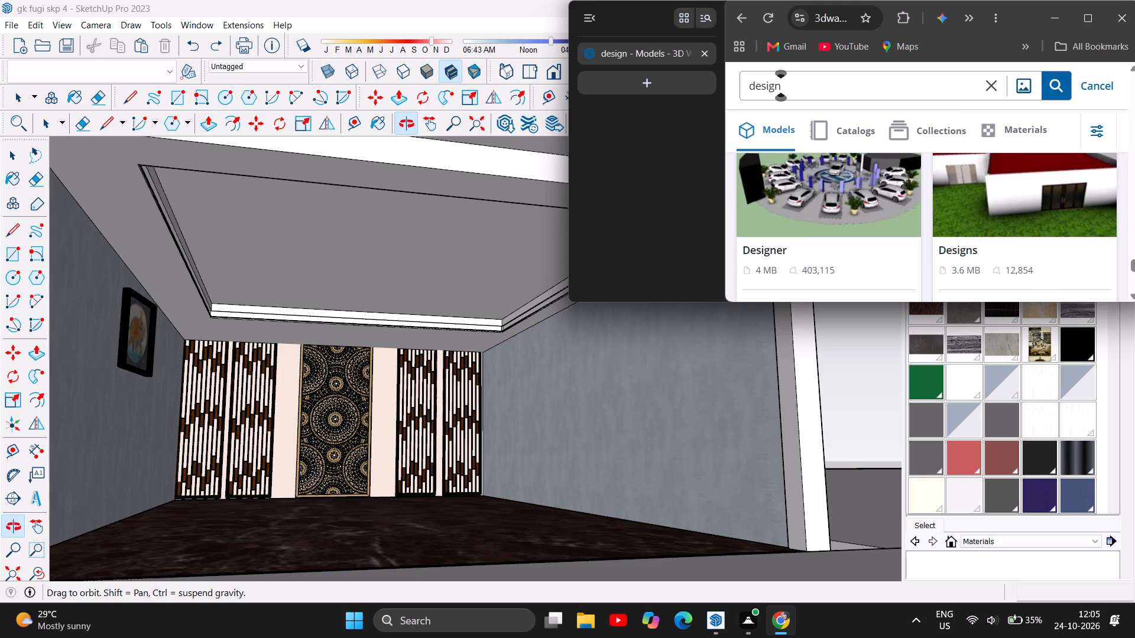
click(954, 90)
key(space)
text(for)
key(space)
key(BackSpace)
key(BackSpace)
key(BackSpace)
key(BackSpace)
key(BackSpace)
Replace the search term with "interior", search the 3D Warehouse models, and return to the start of the results.
key(BackSpace)
key(BackSpace)
key(BackSpace)
key(BackSpace)
key(BackSpace)
key(BackSpace)
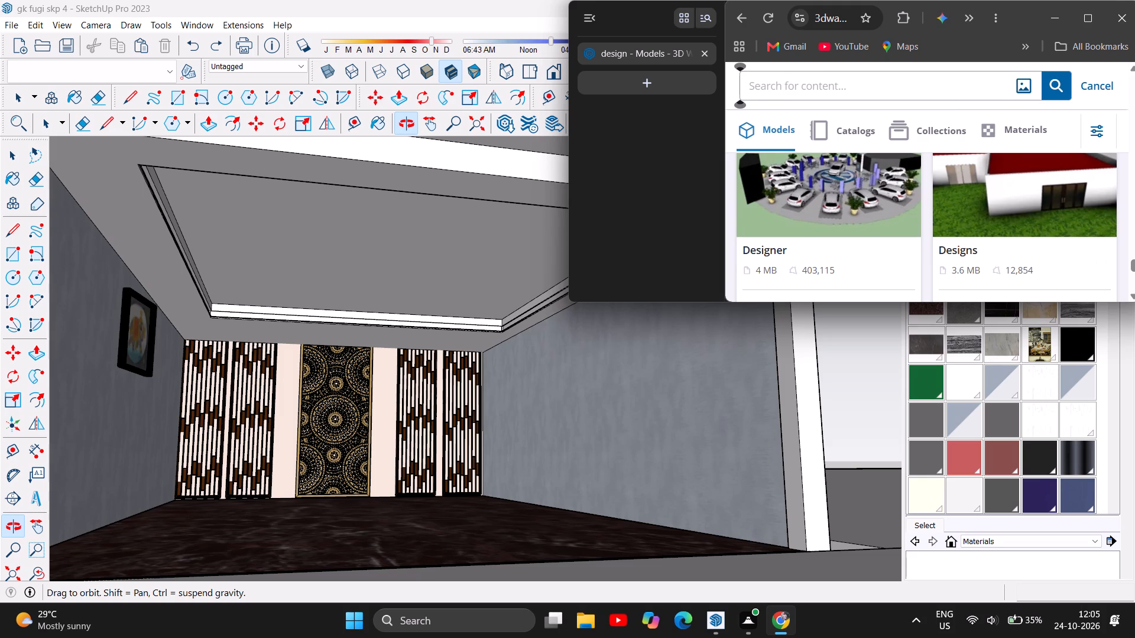
key(i)
text(nt)
text(er)
key(i)
key(o)
key(r)
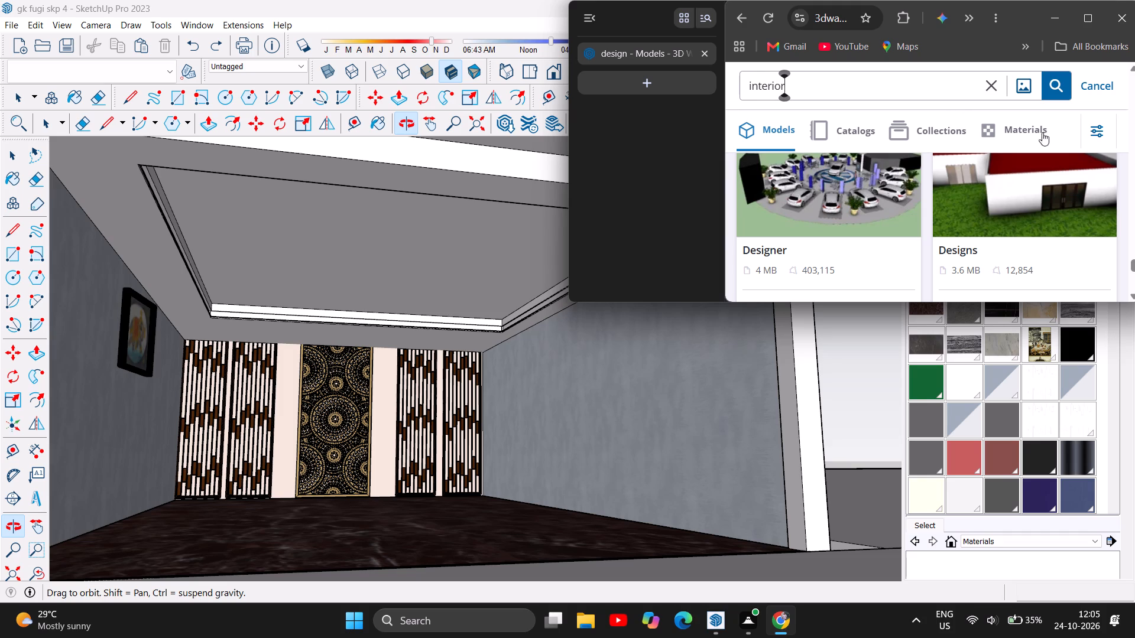
click(1045, 80)
scroll(870, 216, down, 2)
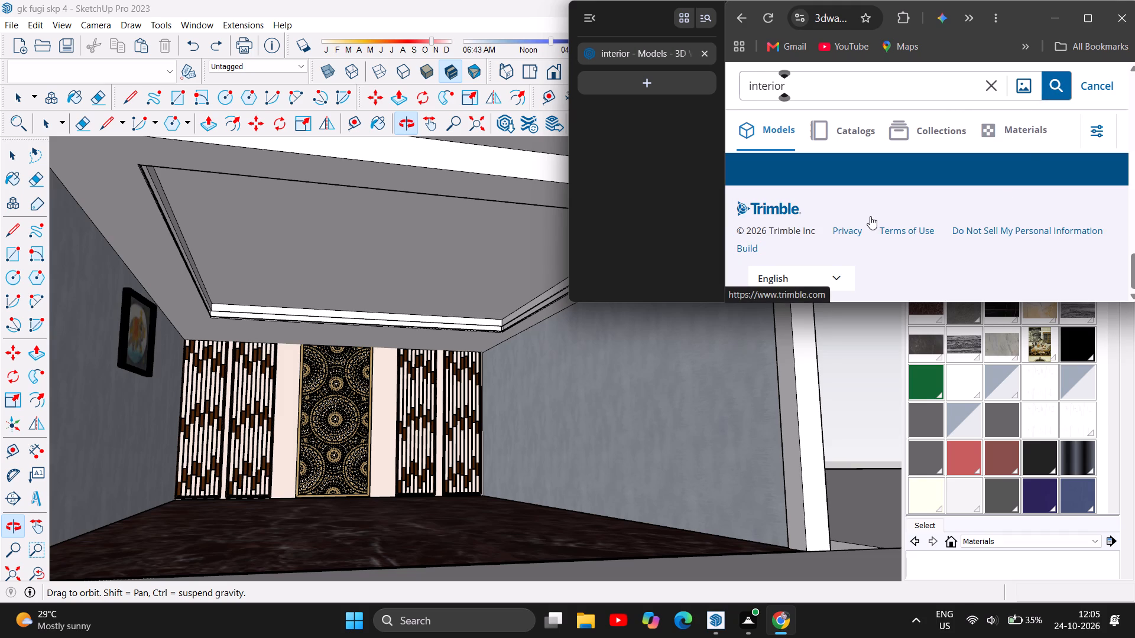
scroll(927, 261, up, 15)
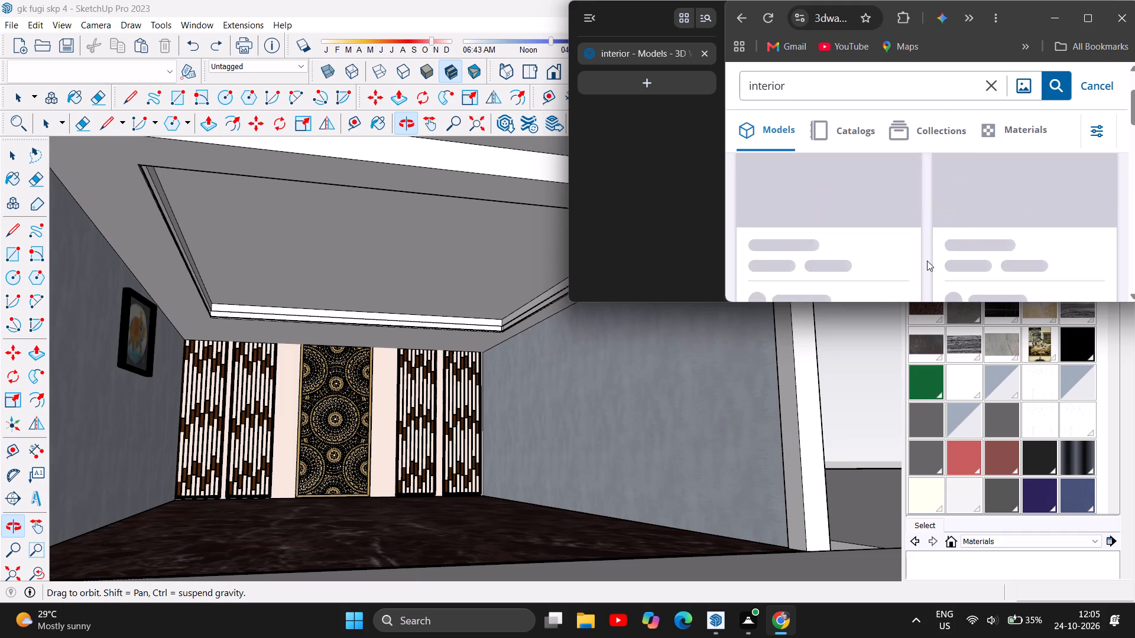
scroll(927, 261, up, 12)
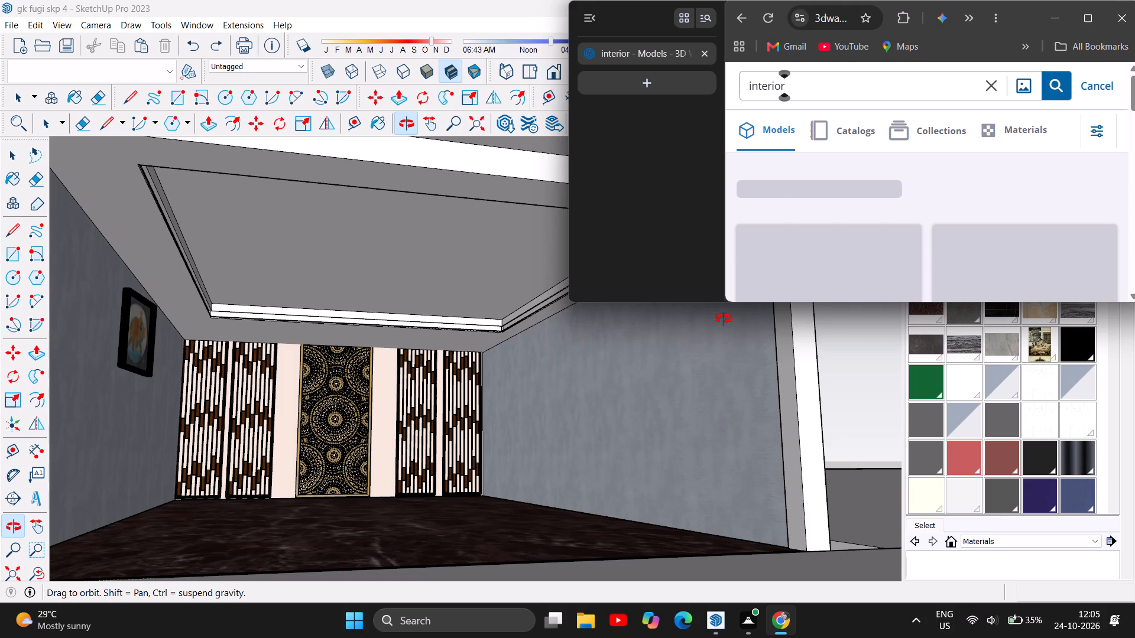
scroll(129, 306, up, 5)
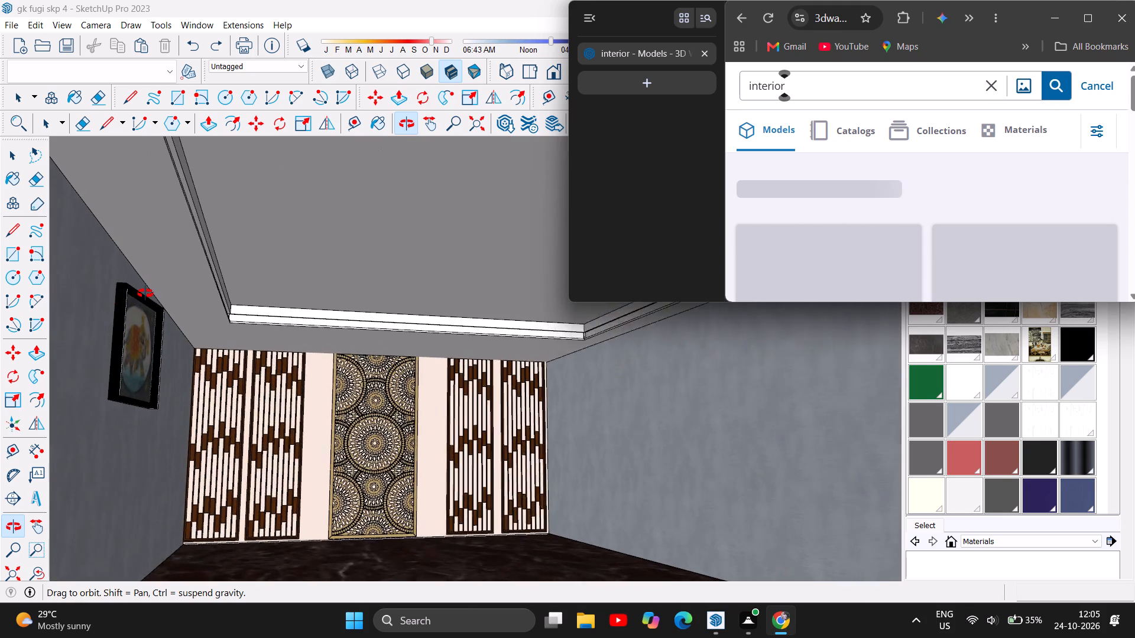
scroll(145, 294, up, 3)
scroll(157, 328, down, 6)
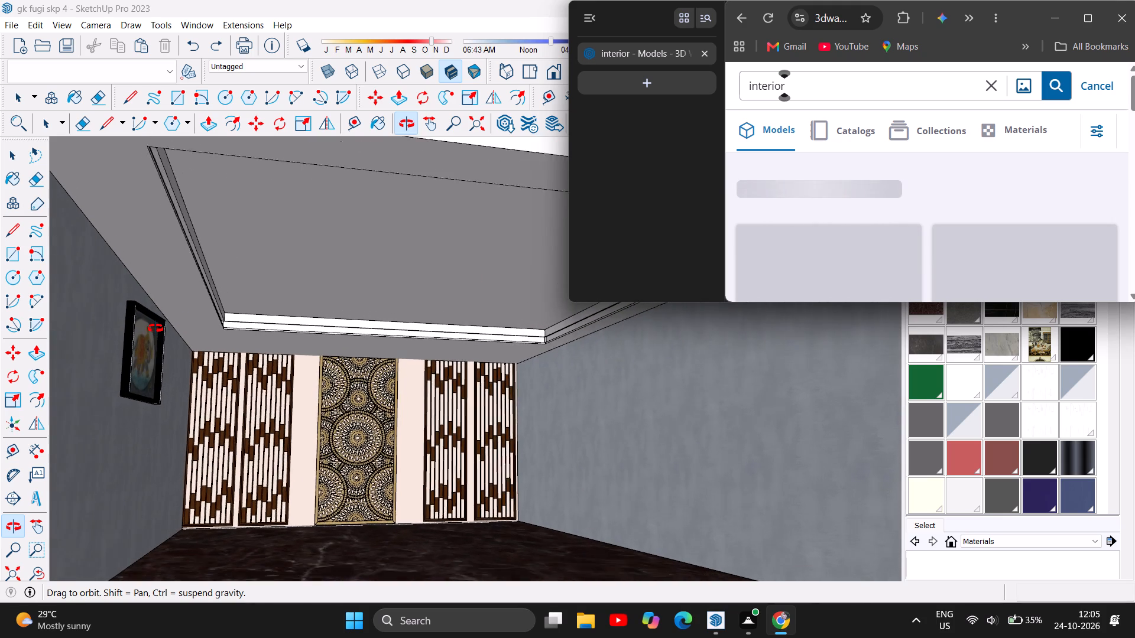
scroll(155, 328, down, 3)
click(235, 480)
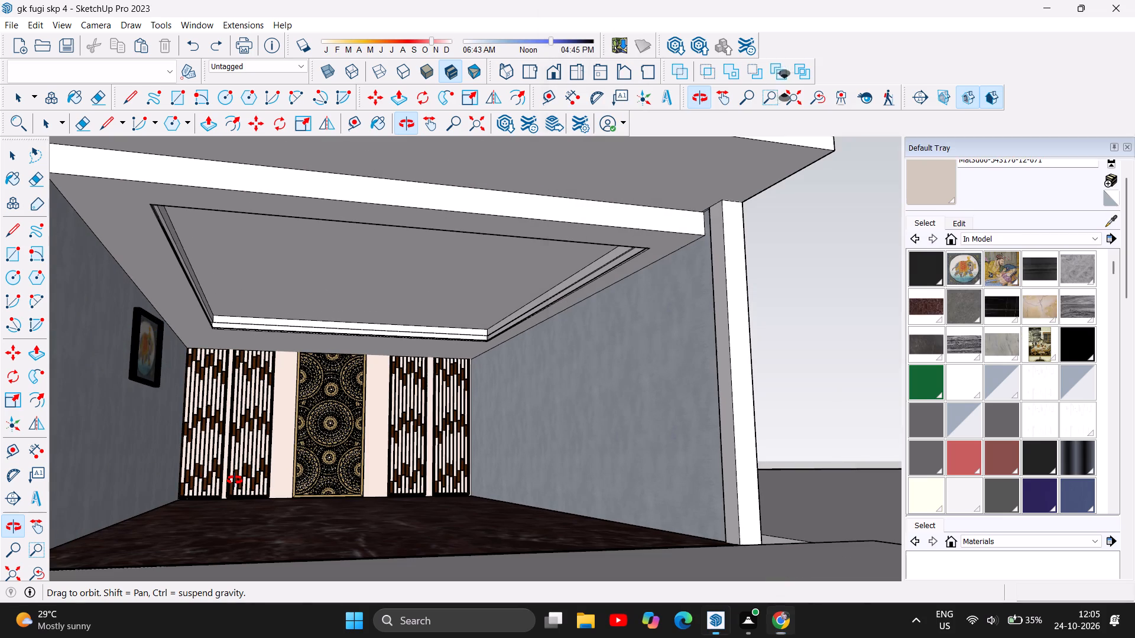
Switch to the 3D Warehouse page in Chrome and browse the "interior" model results for a design suited to the panelled-wall room.
click(776, 626)
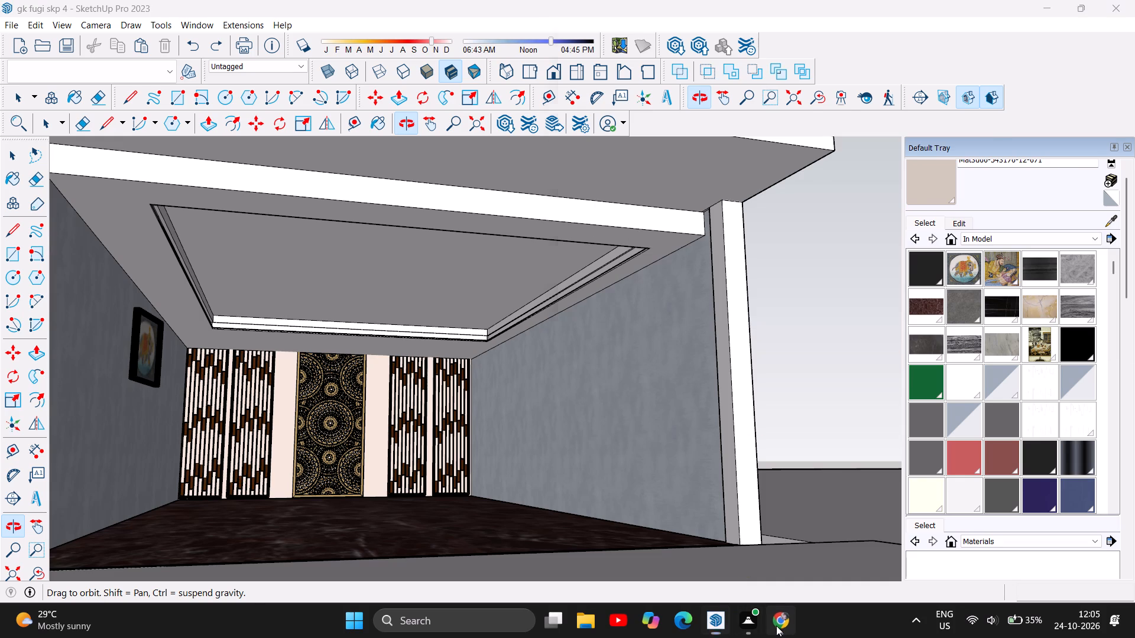
scroll(927, 198, down, 4)
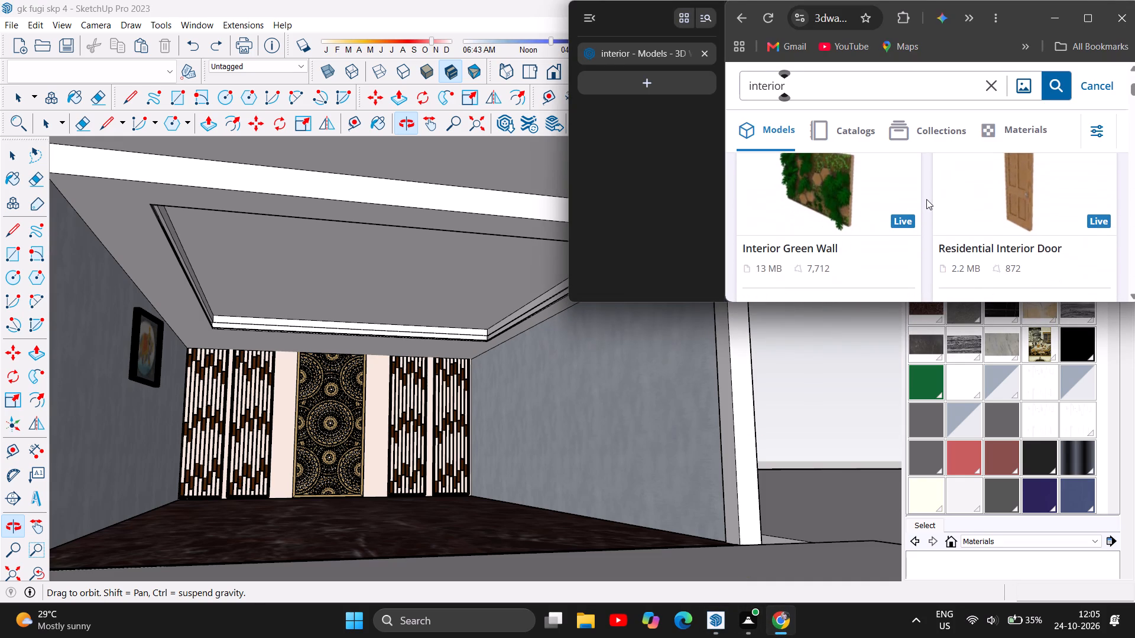
scroll(926, 199, down, 1)
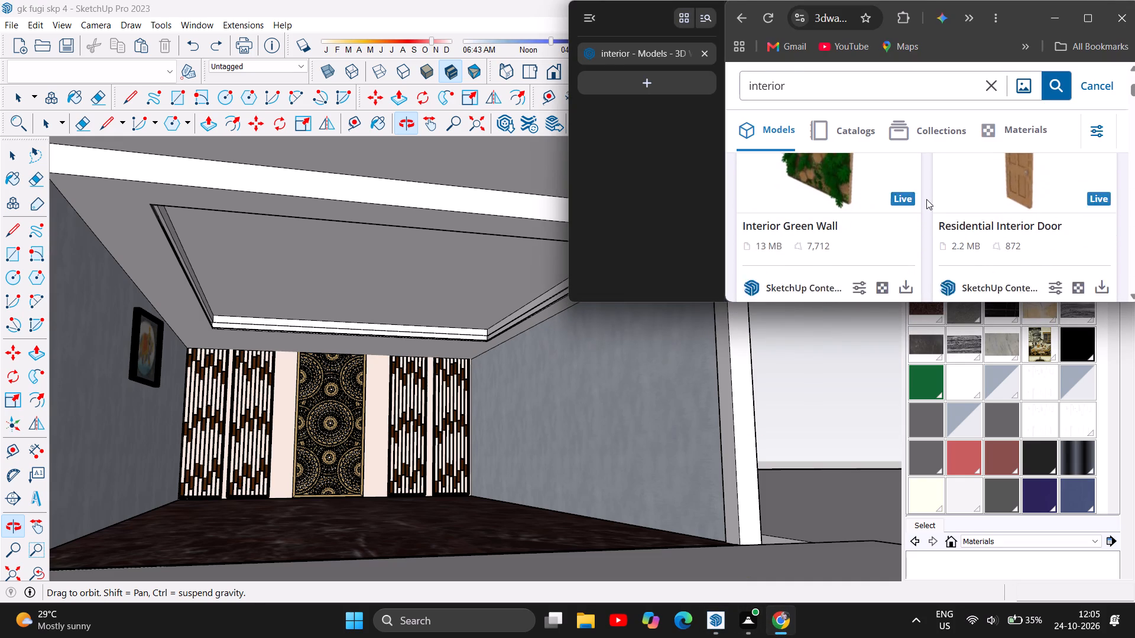
scroll(926, 199, down, 1)
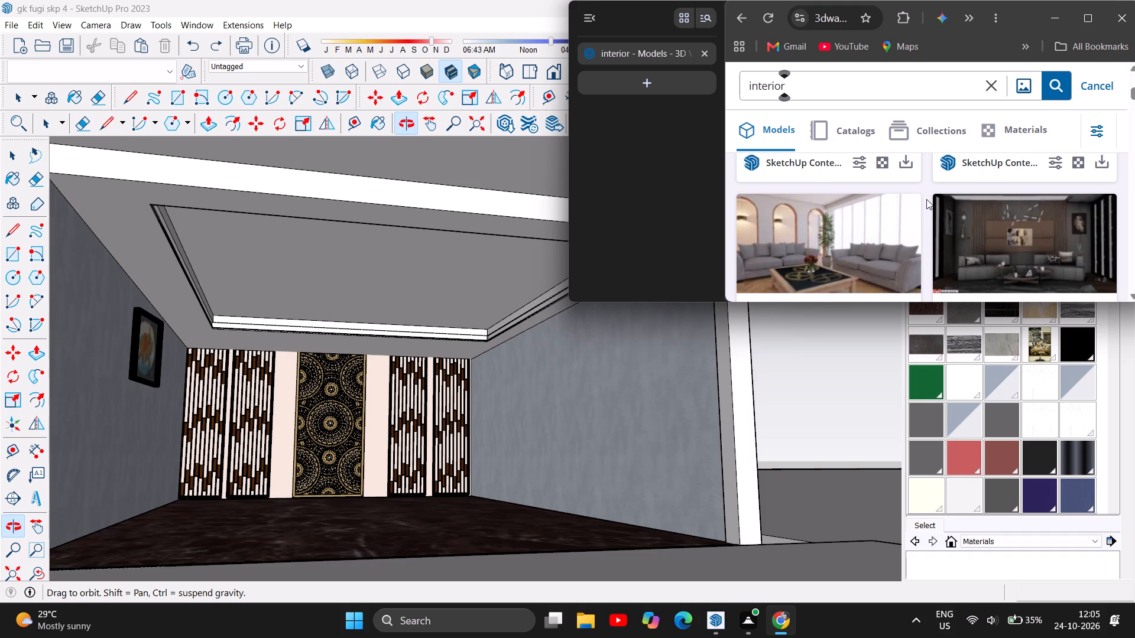
scroll(926, 199, down, 3)
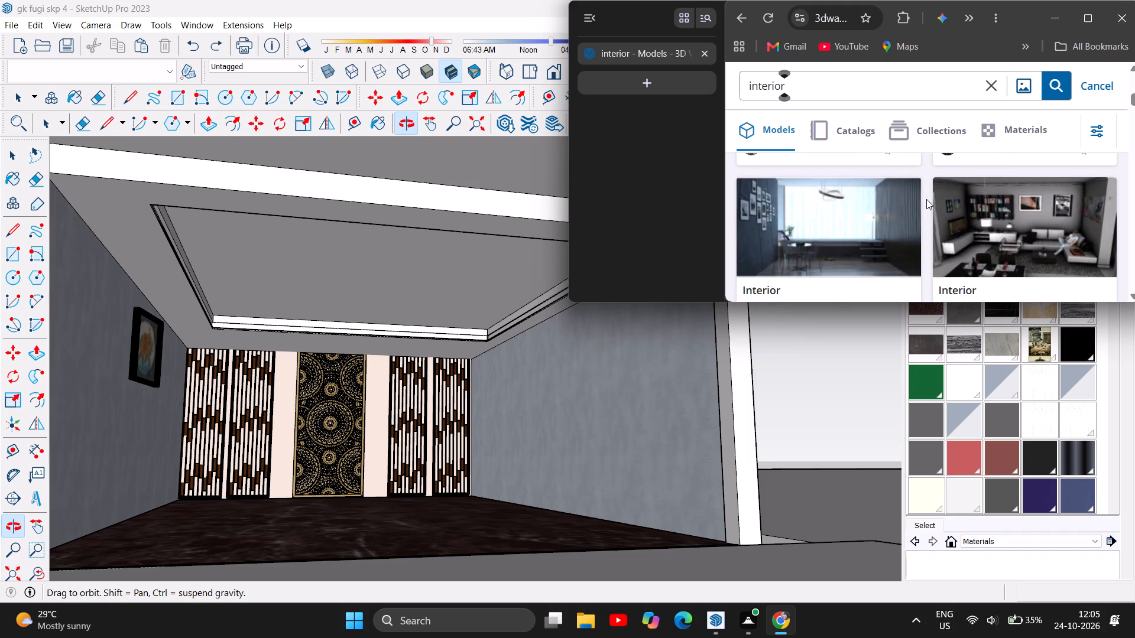
right_click(926, 199)
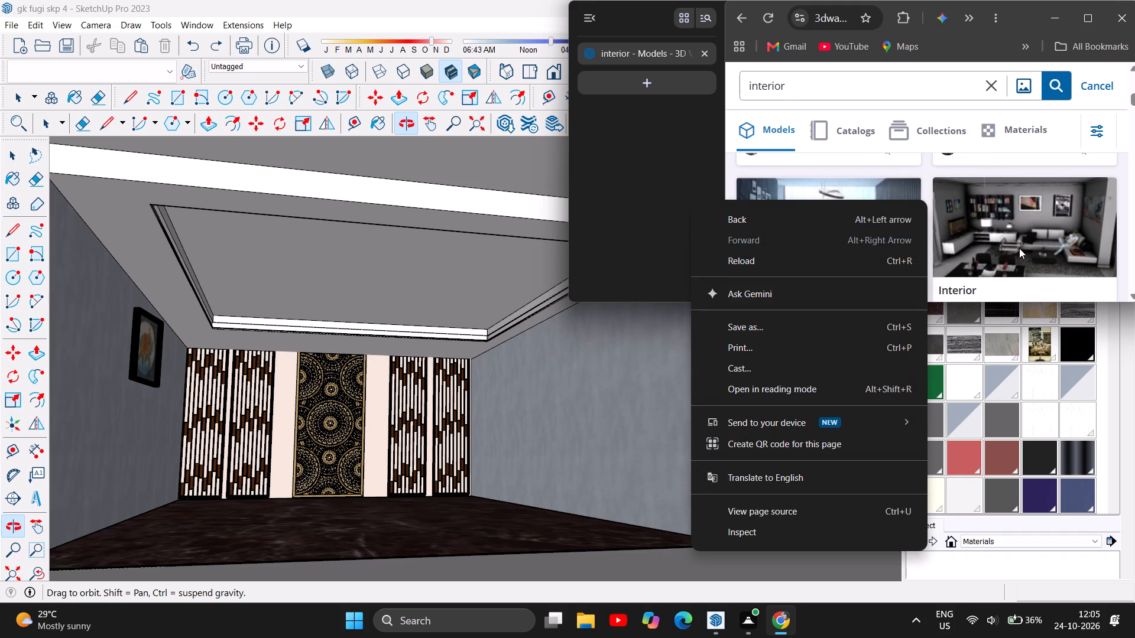
scroll(1024, 246, down, 3)
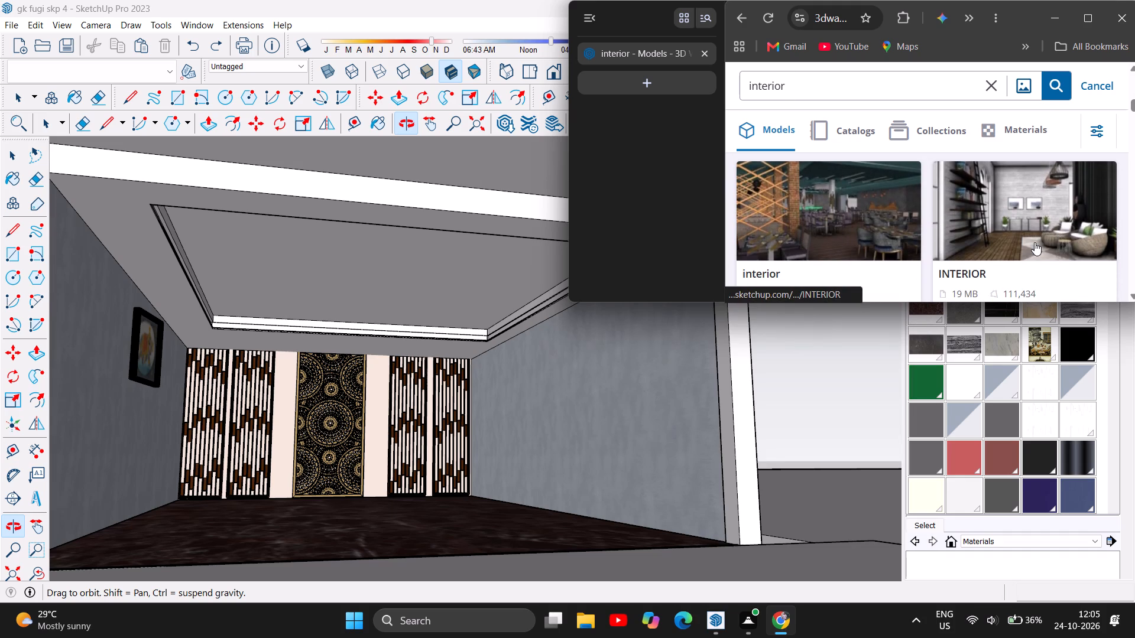
scroll(1035, 242, down, 4)
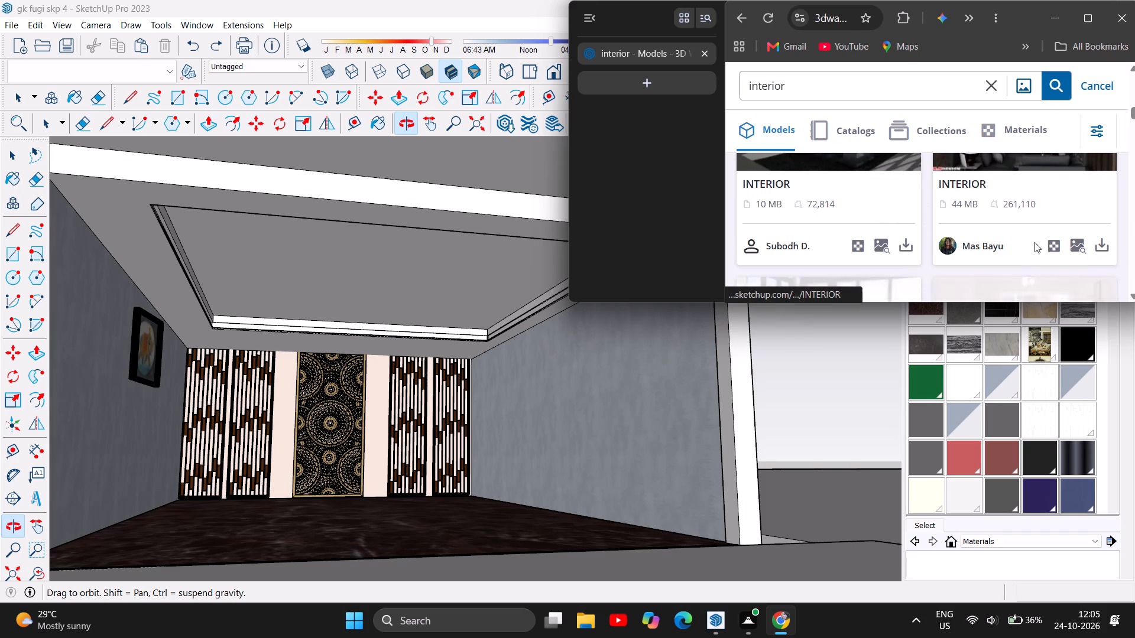
scroll(1035, 242, down, 3)
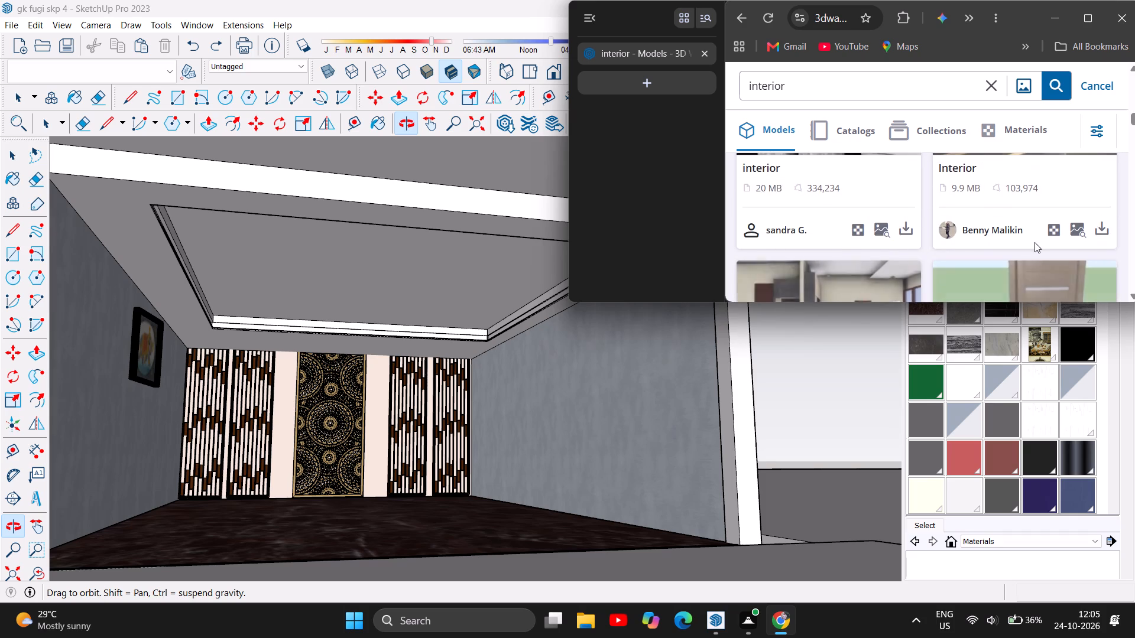
scroll(1035, 242, down, 3)
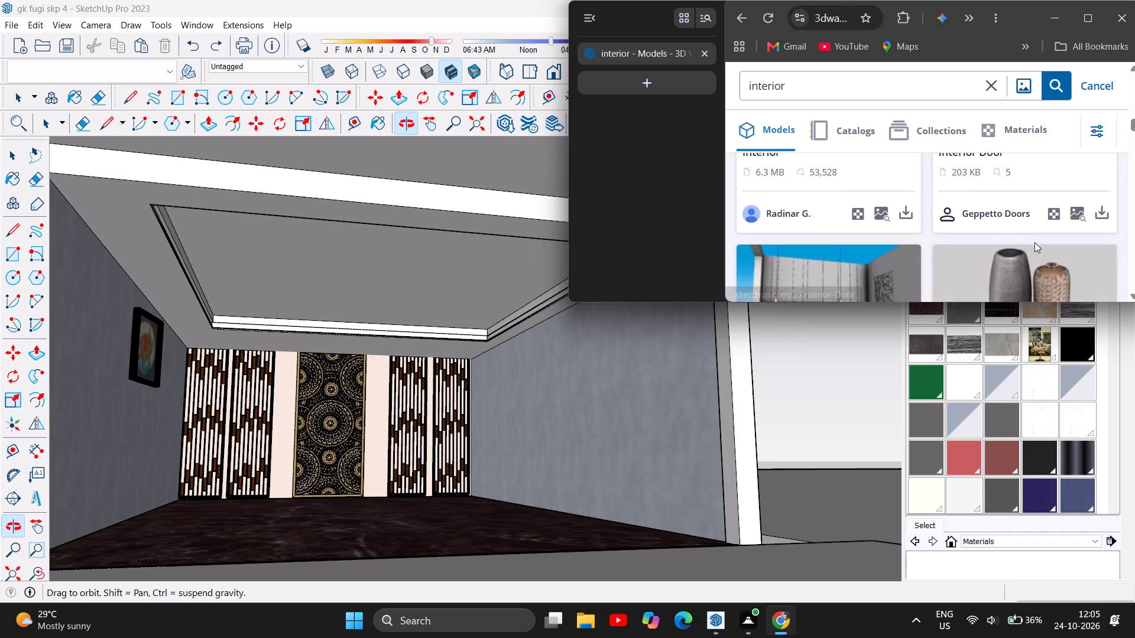
scroll(1035, 242, down, 1)
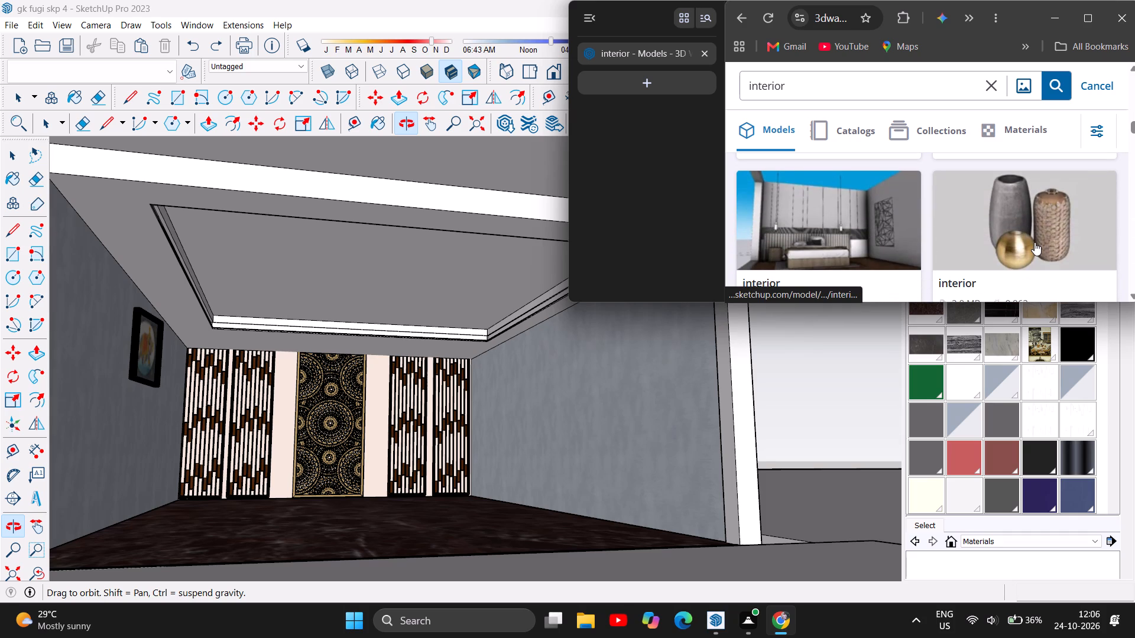
scroll(1035, 242, down, 3)
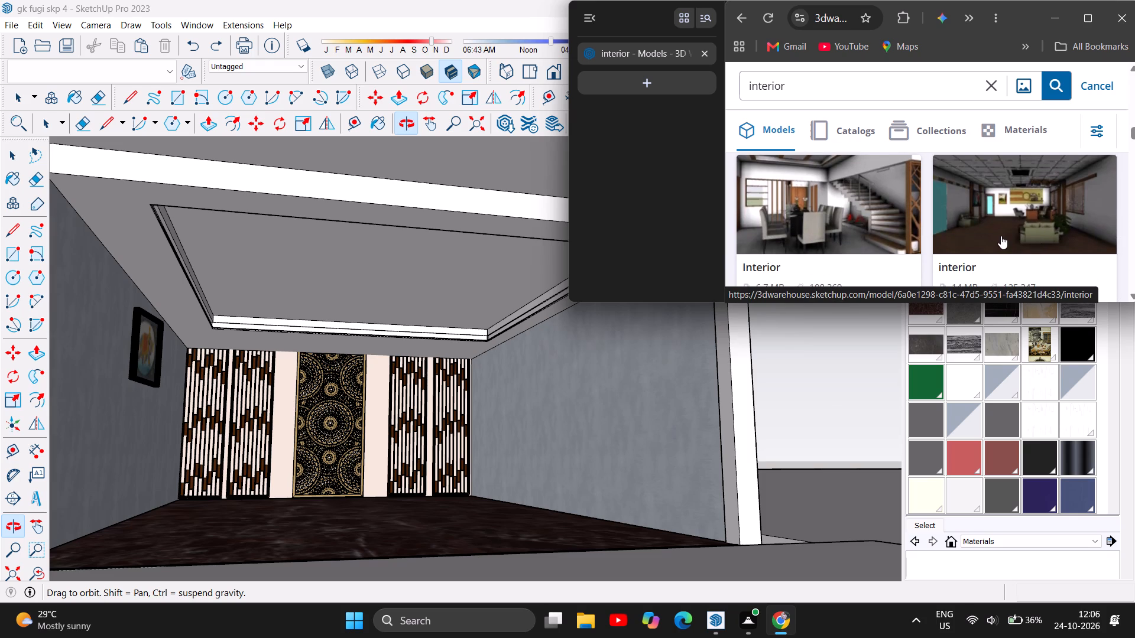
scroll(1001, 236, up, 1)
scroll(1001, 236, down, 3)
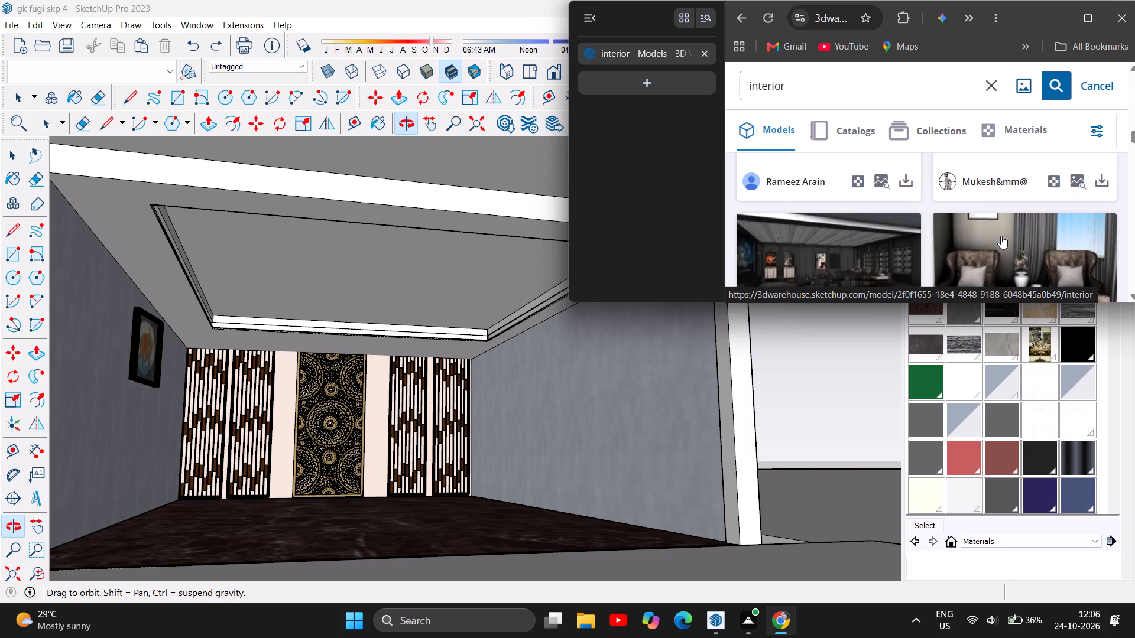
scroll(1001, 236, down, 5)
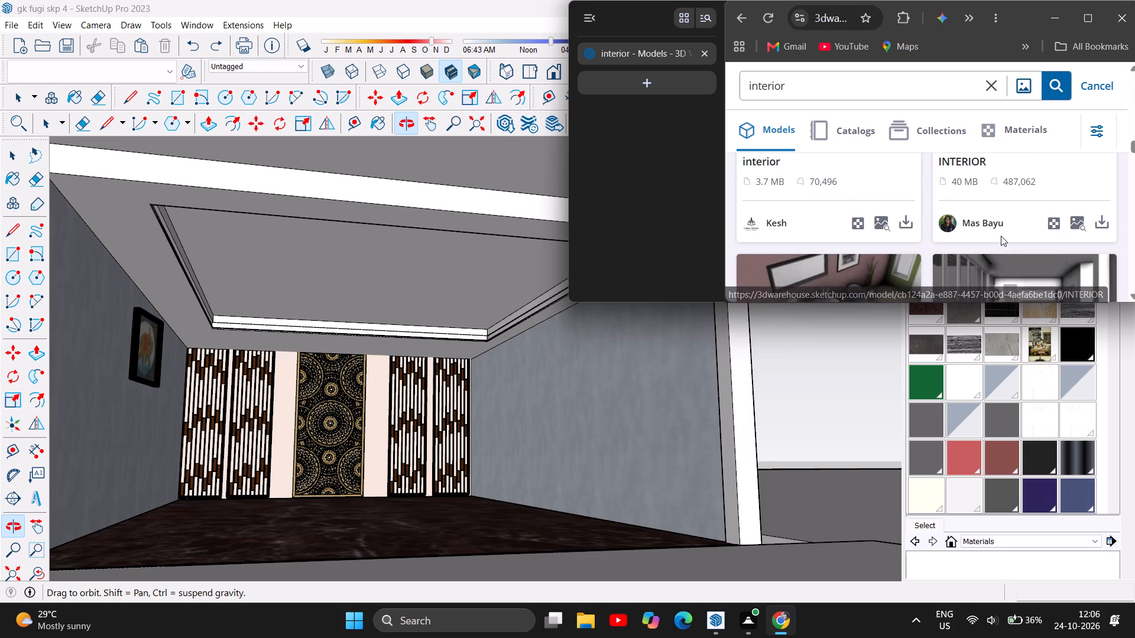
scroll(1001, 236, down, 2)
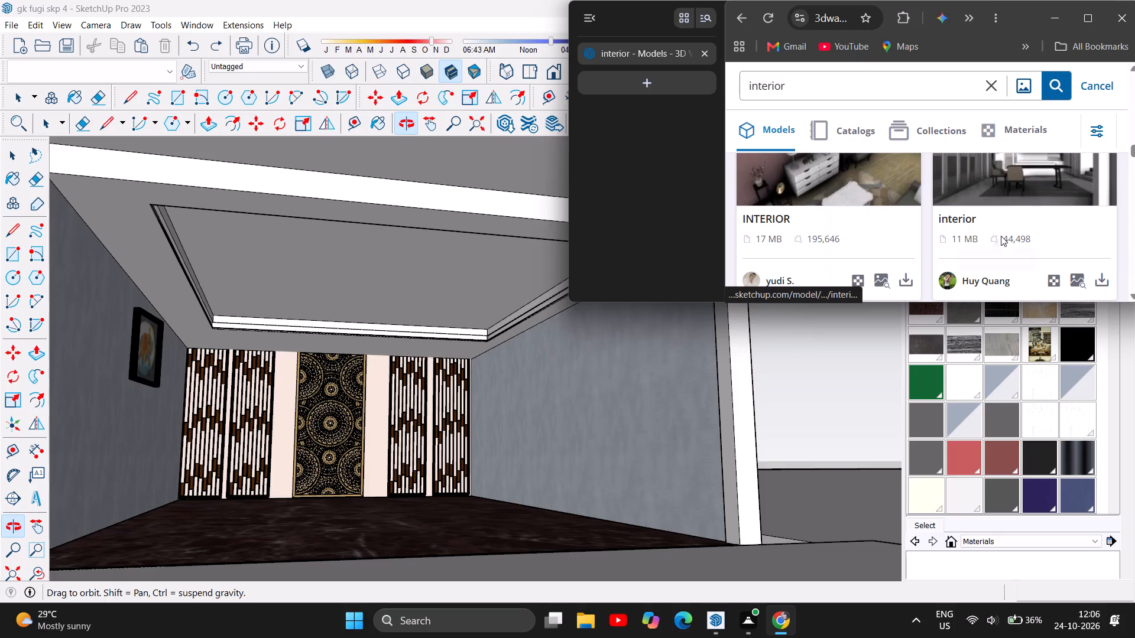
scroll(1001, 236, down, 3)
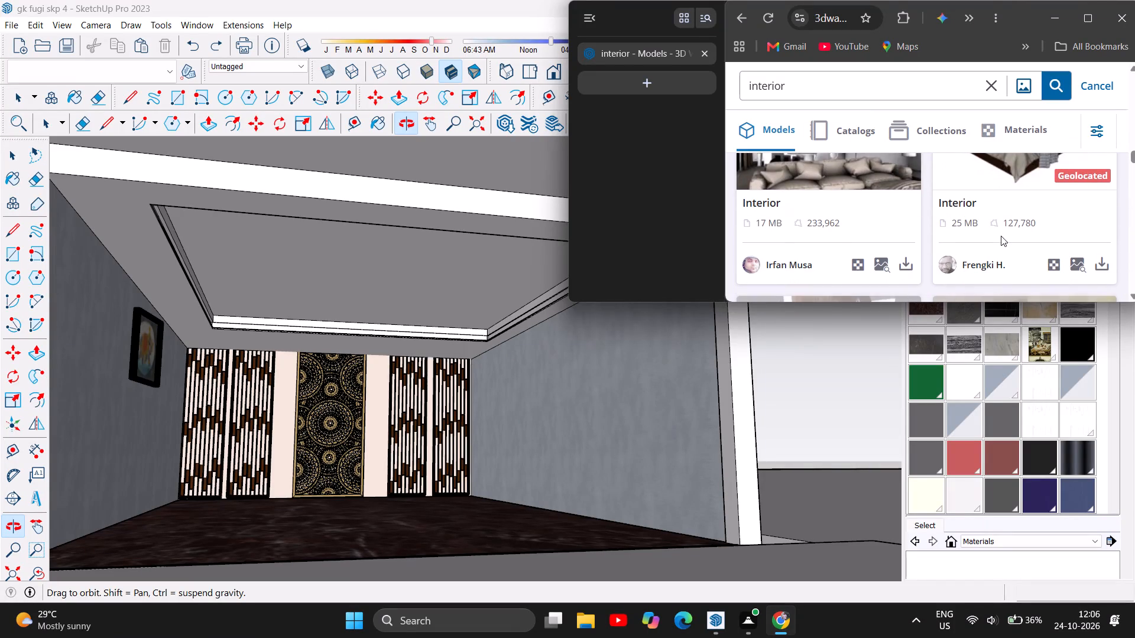
scroll(1001, 236, down, 4)
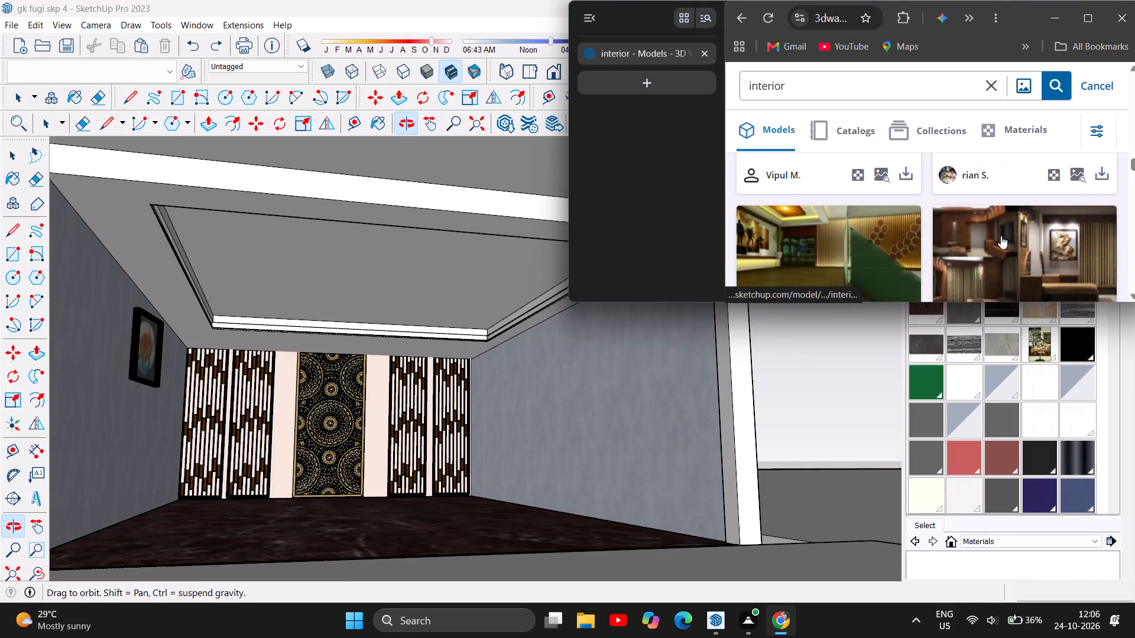
scroll(1001, 236, down, 2)
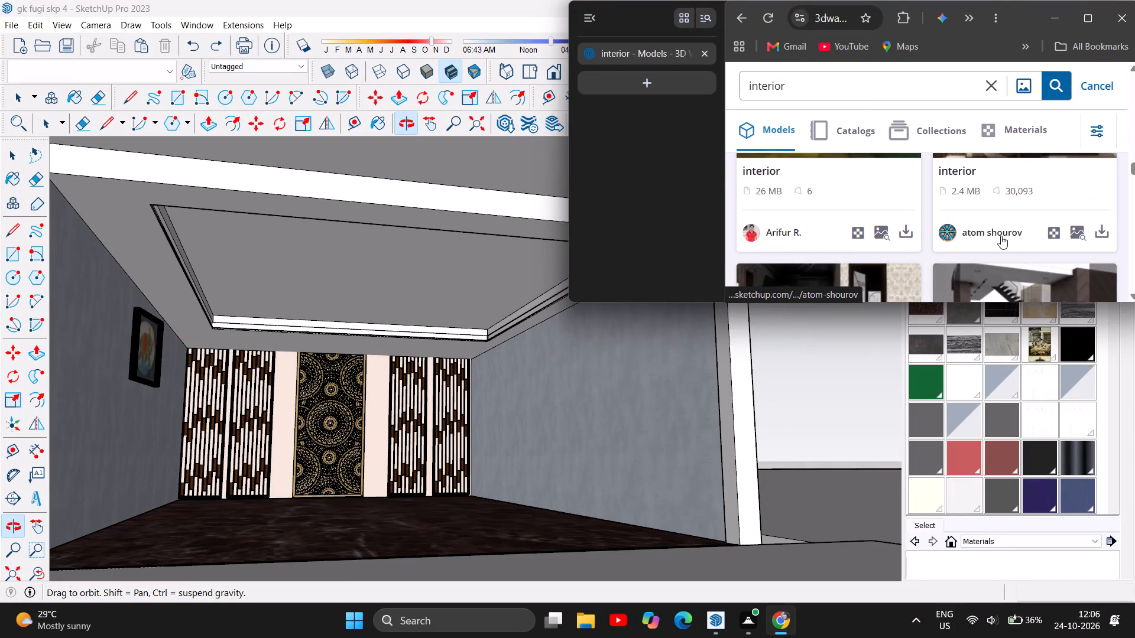
scroll(1001, 236, down, 4)
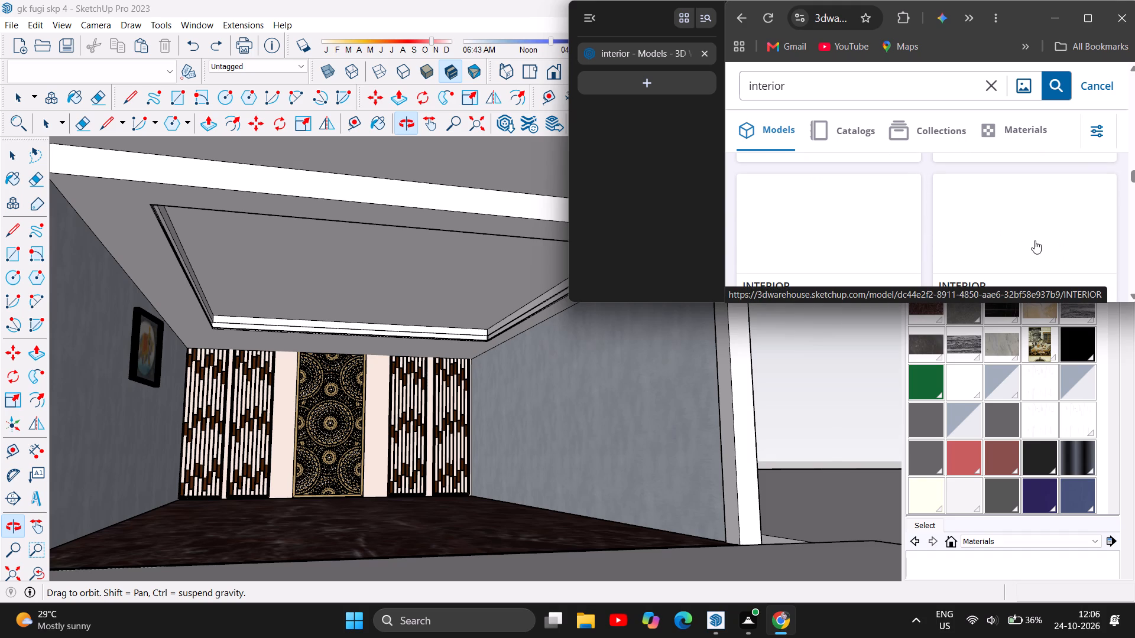
scroll(1034, 242, up, 4)
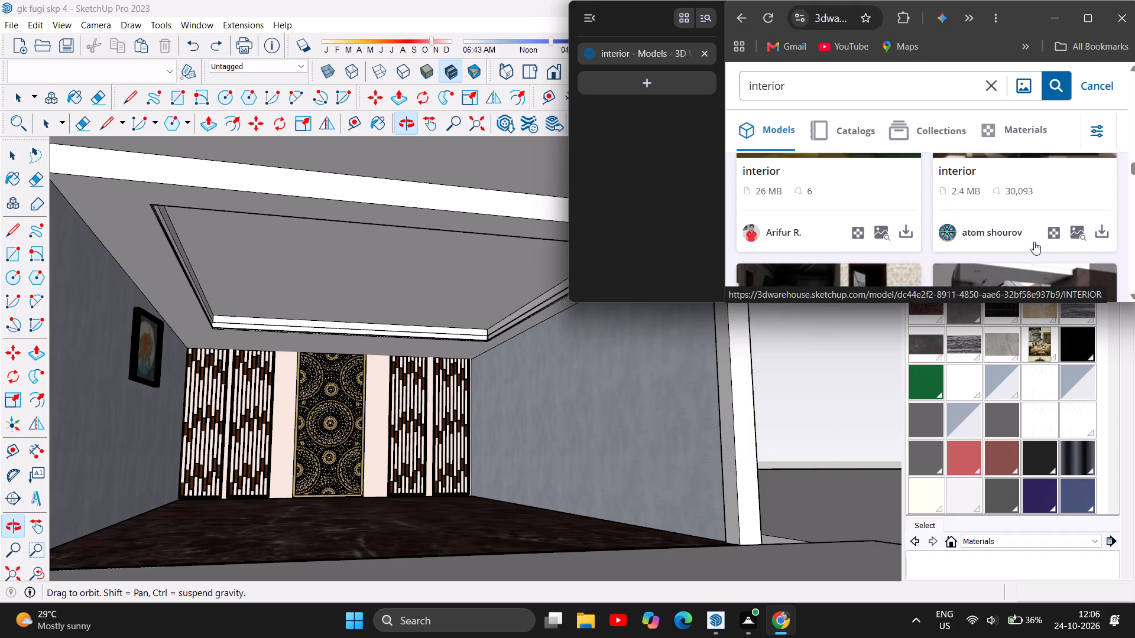
scroll(1034, 242, up, 2)
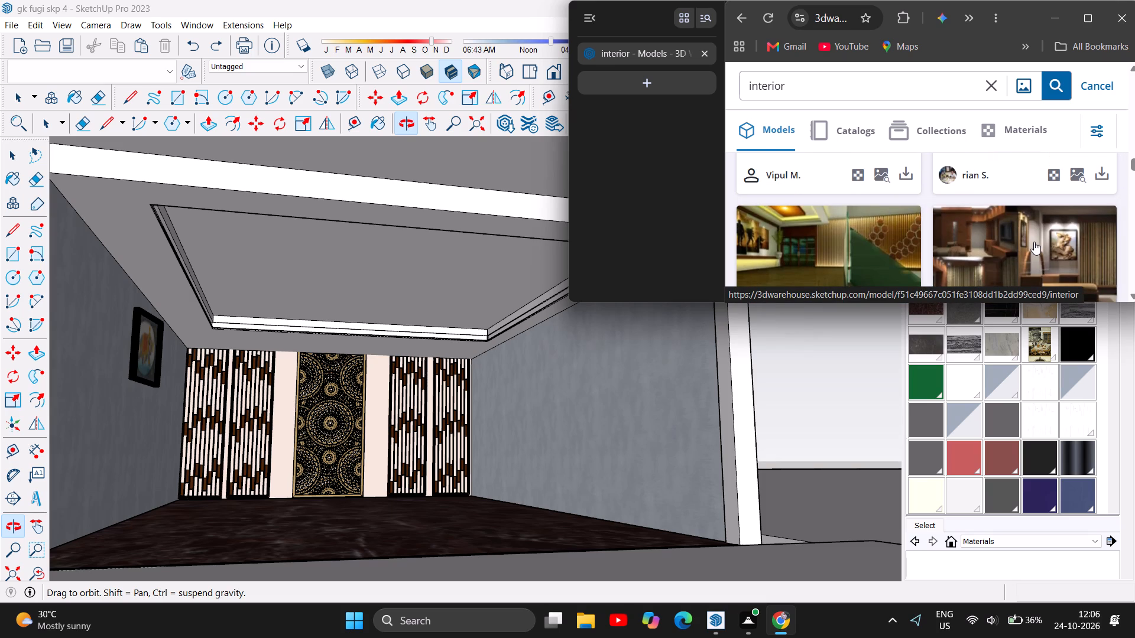
scroll(1034, 242, down, 2)
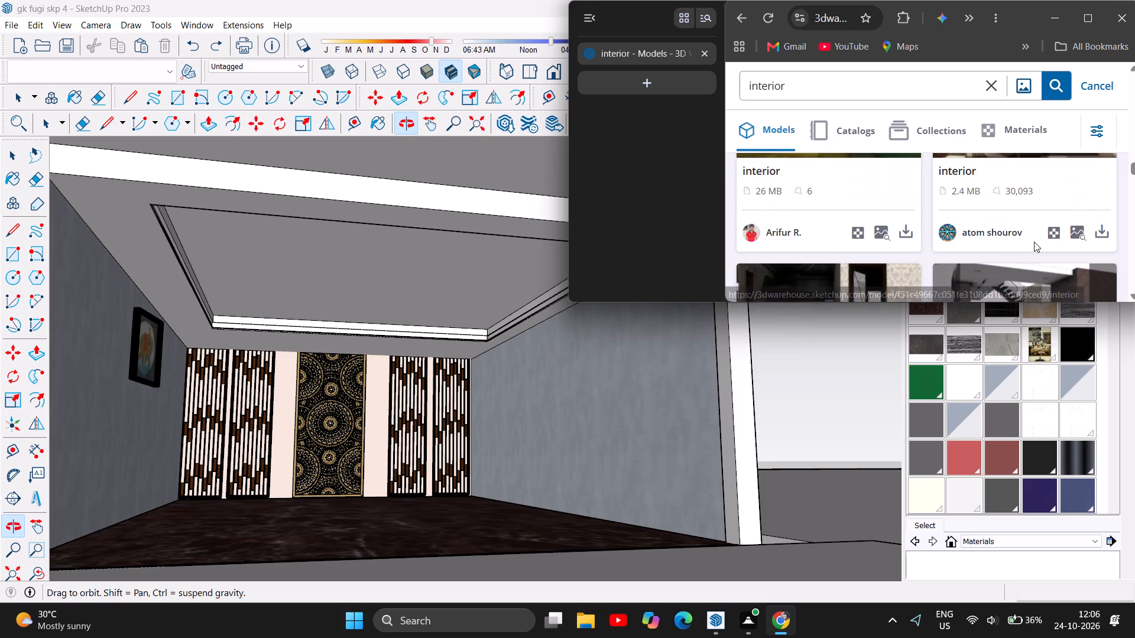
scroll(1034, 242, down, 1)
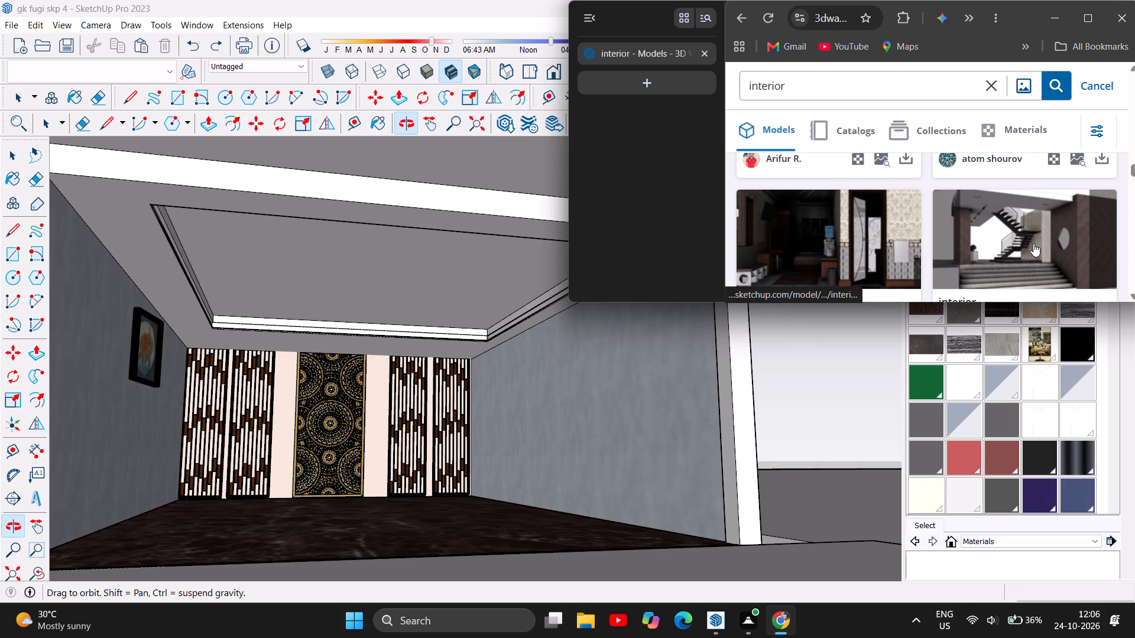
scroll(1033, 243, down, 1)
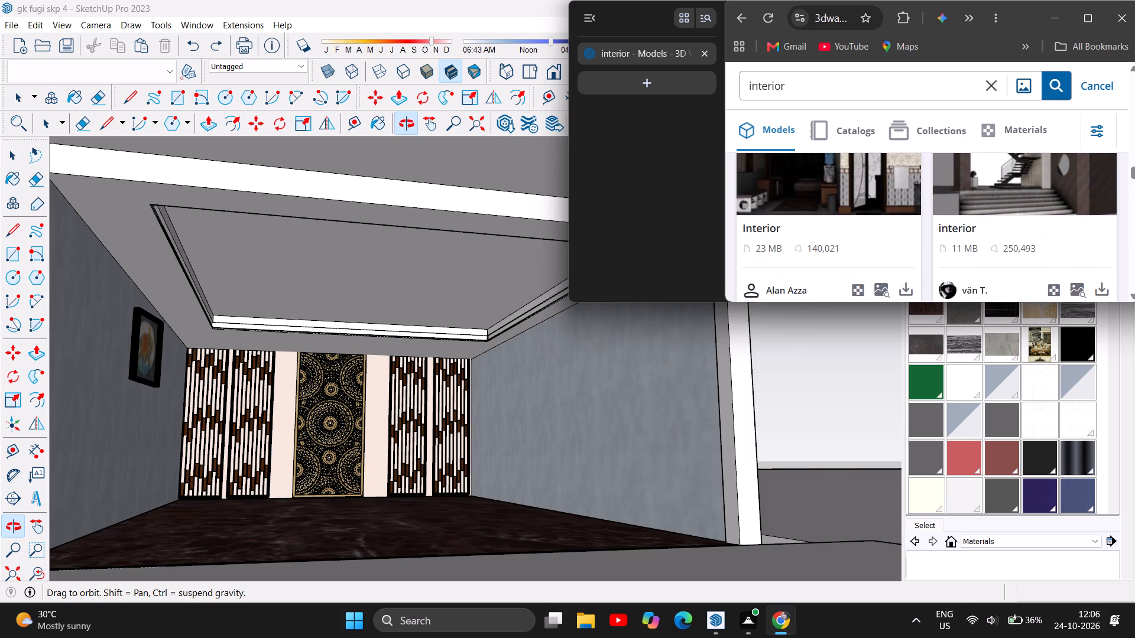
scroll(1033, 243, down, 3)
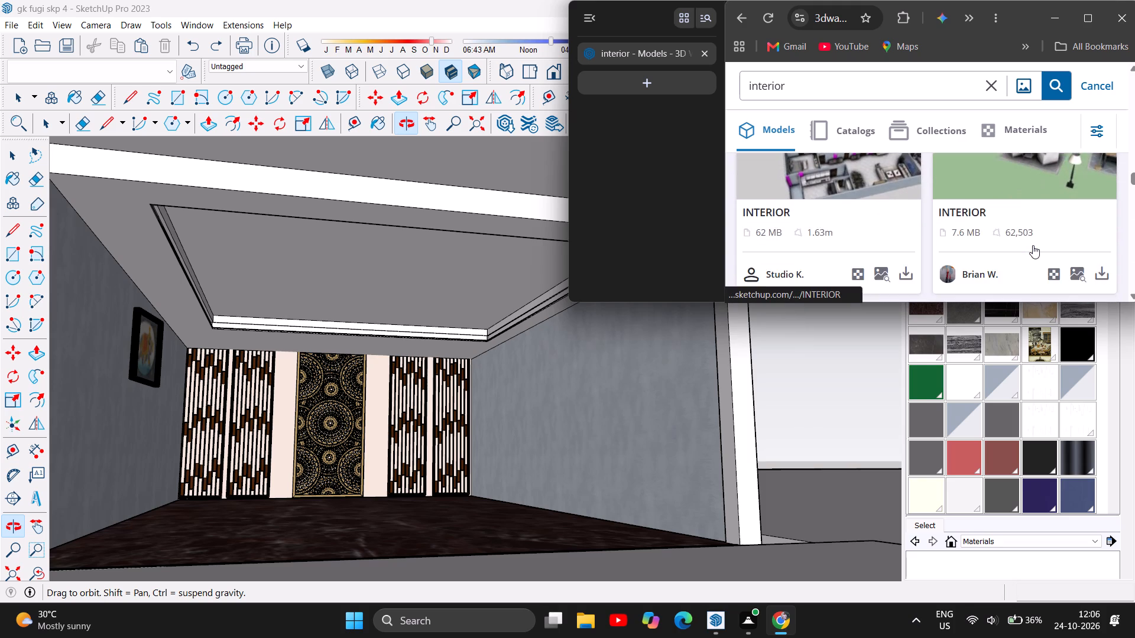
scroll(1033, 245, down, 2)
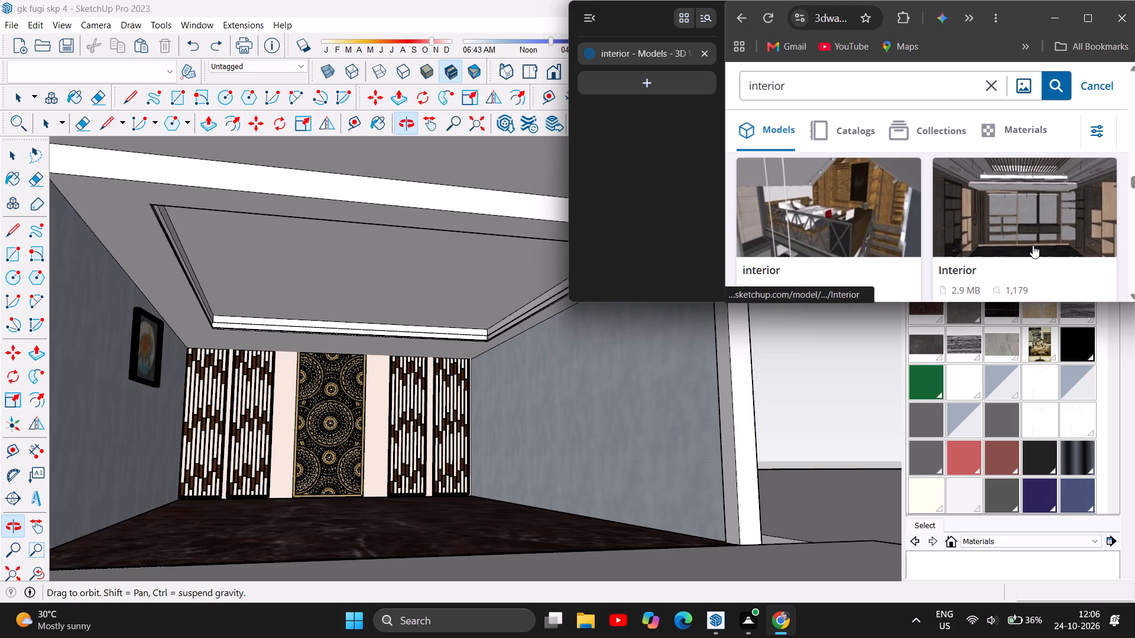
scroll(1033, 245, down, 1)
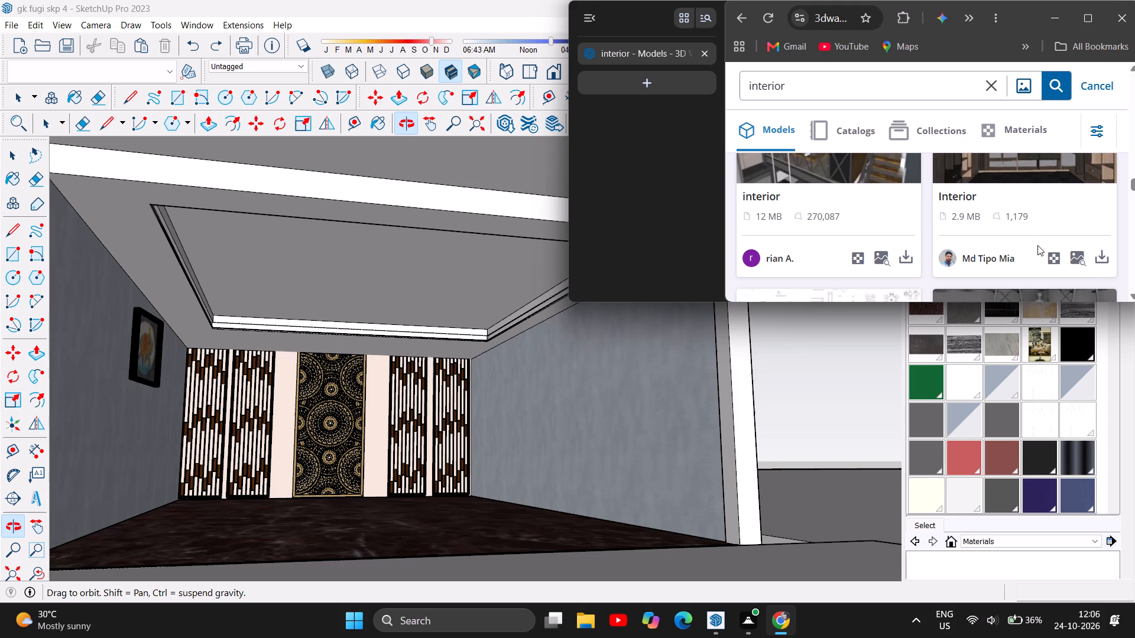
scroll(1037, 245, down, 2)
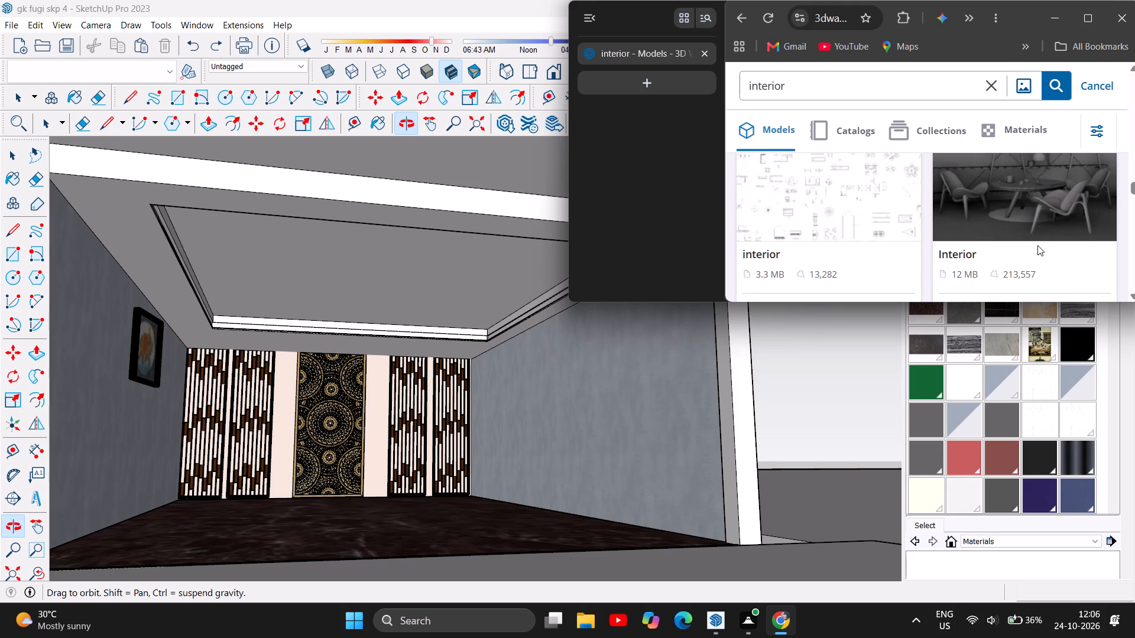
scroll(1037, 245, up, 1)
scroll(1037, 245, down, 1)
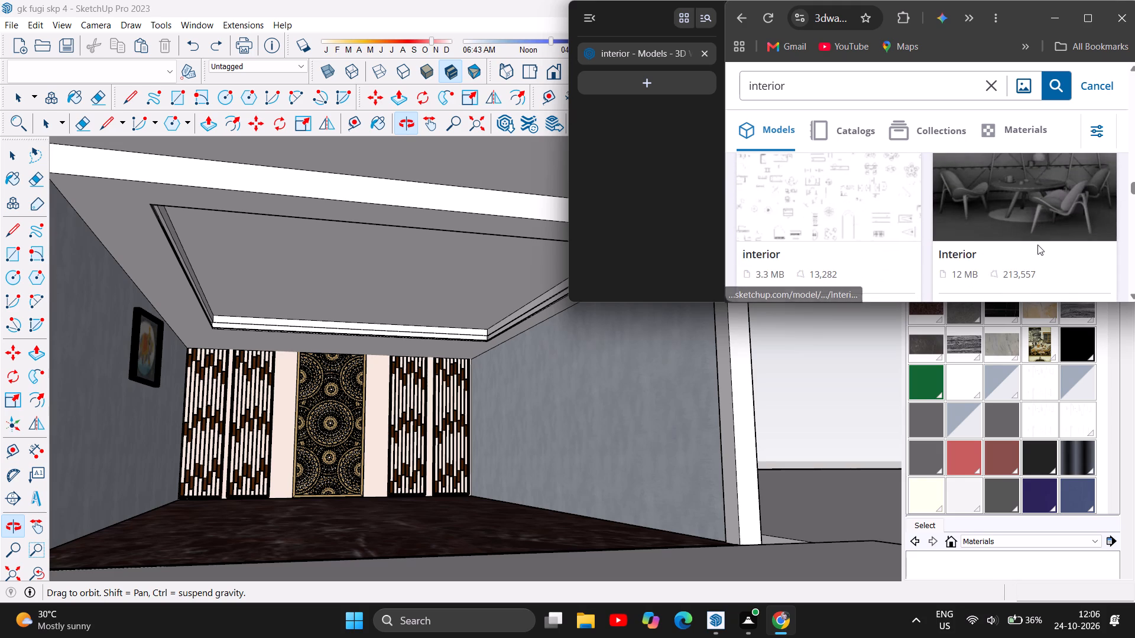
scroll(1037, 245, up, 1)
scroll(1027, 232, down, 3)
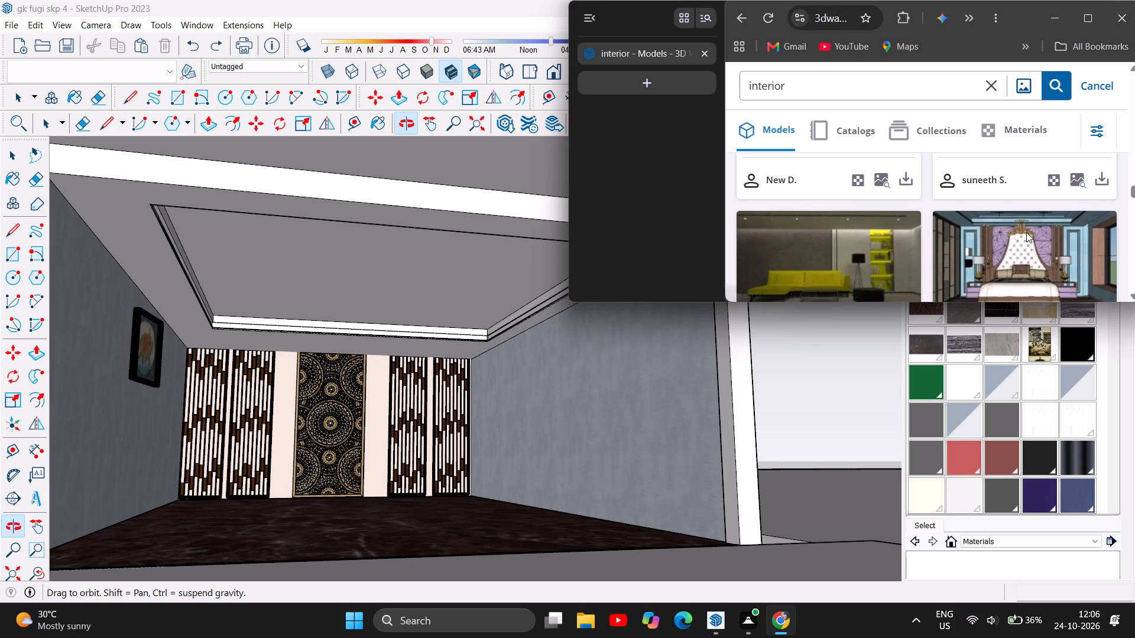
scroll(1026, 232, down, 1)
scroll(1026, 232, up, 1)
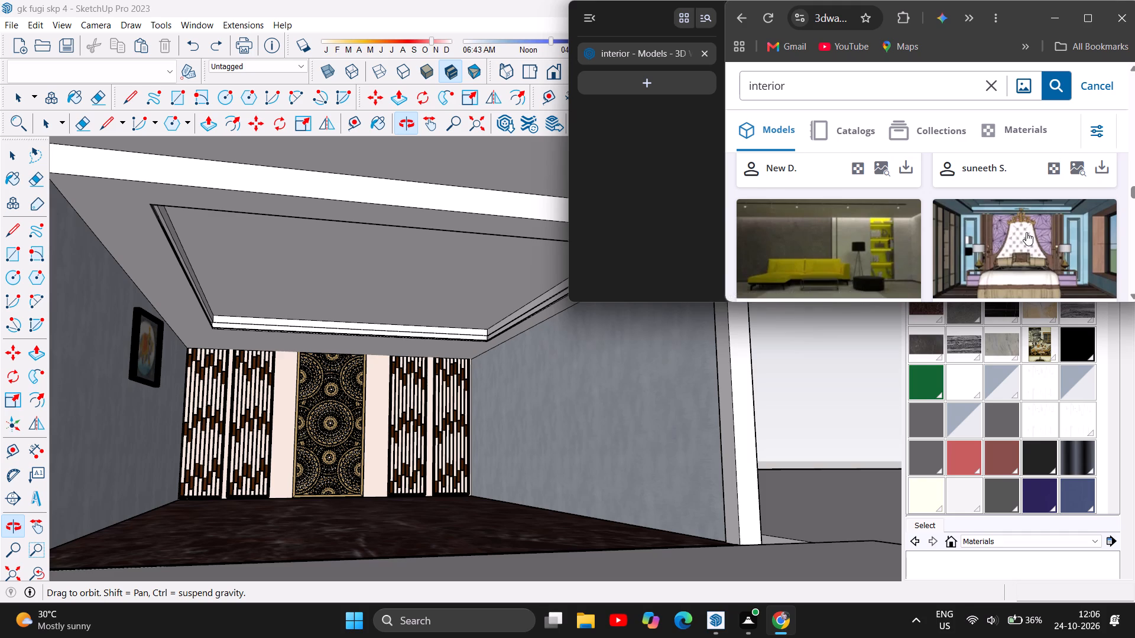
scroll(1026, 232, down, 2)
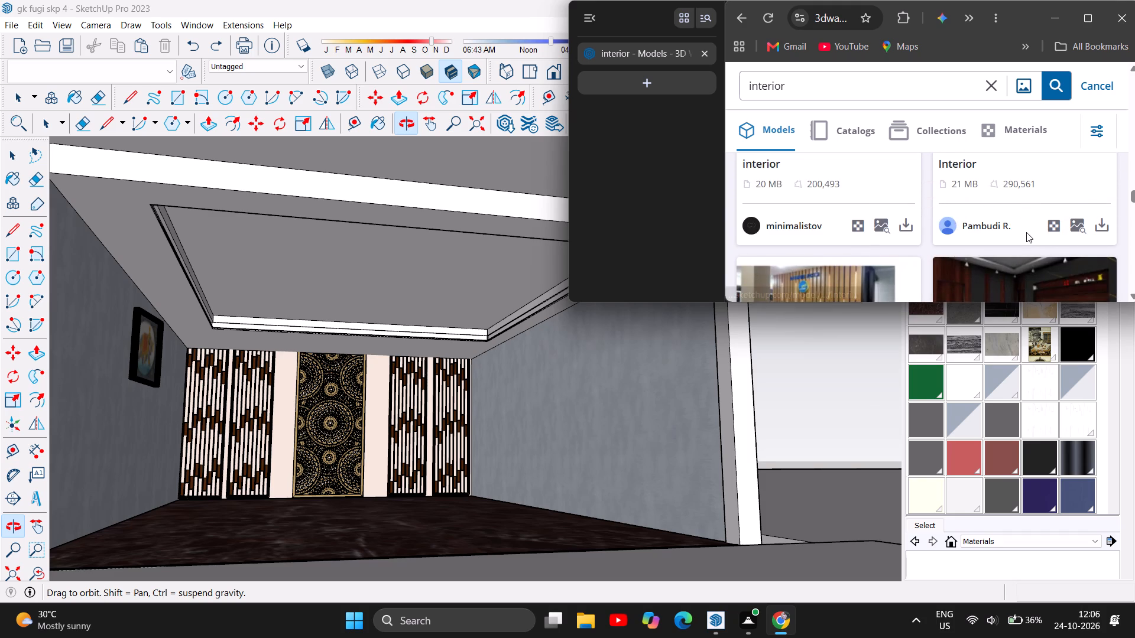
scroll(1026, 232, down, 1)
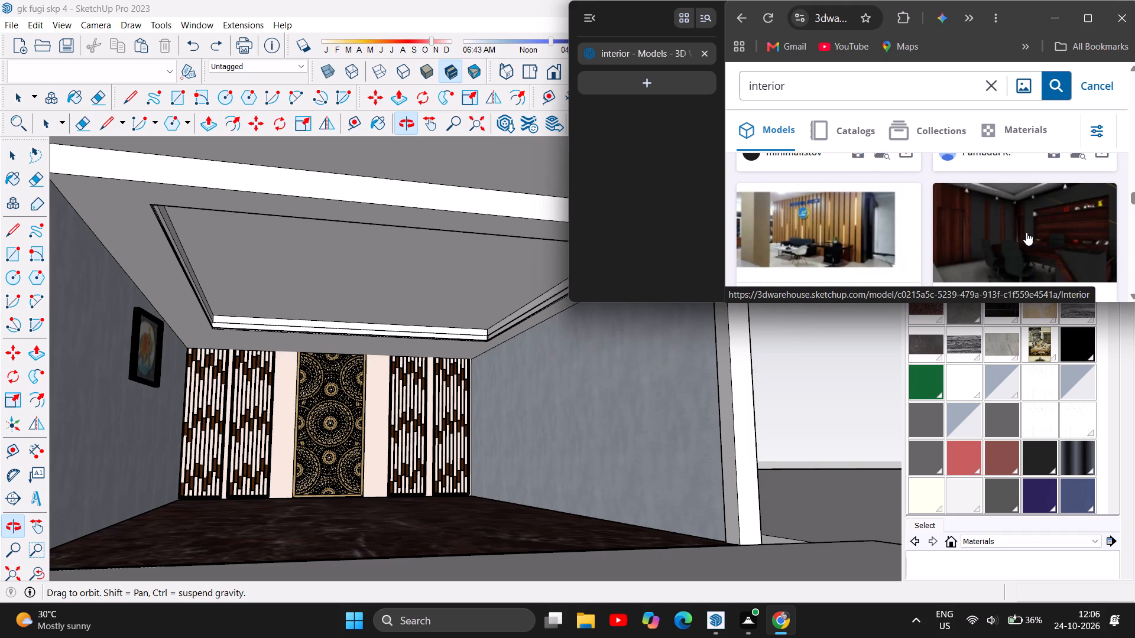
scroll(1026, 232, down, 2)
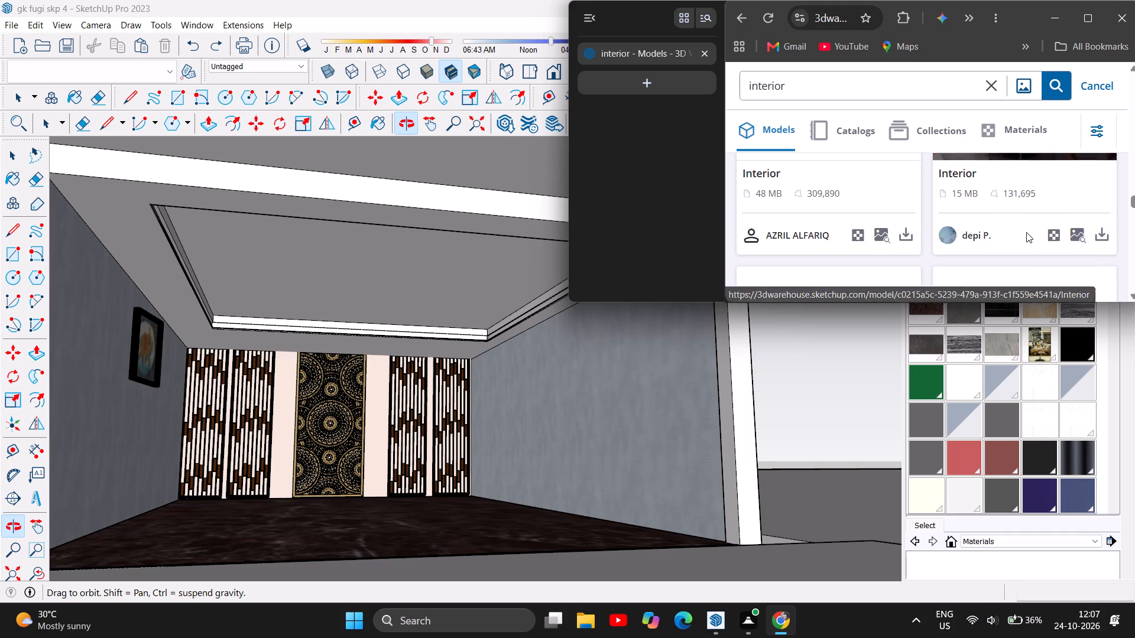
scroll(1026, 232, down, 1)
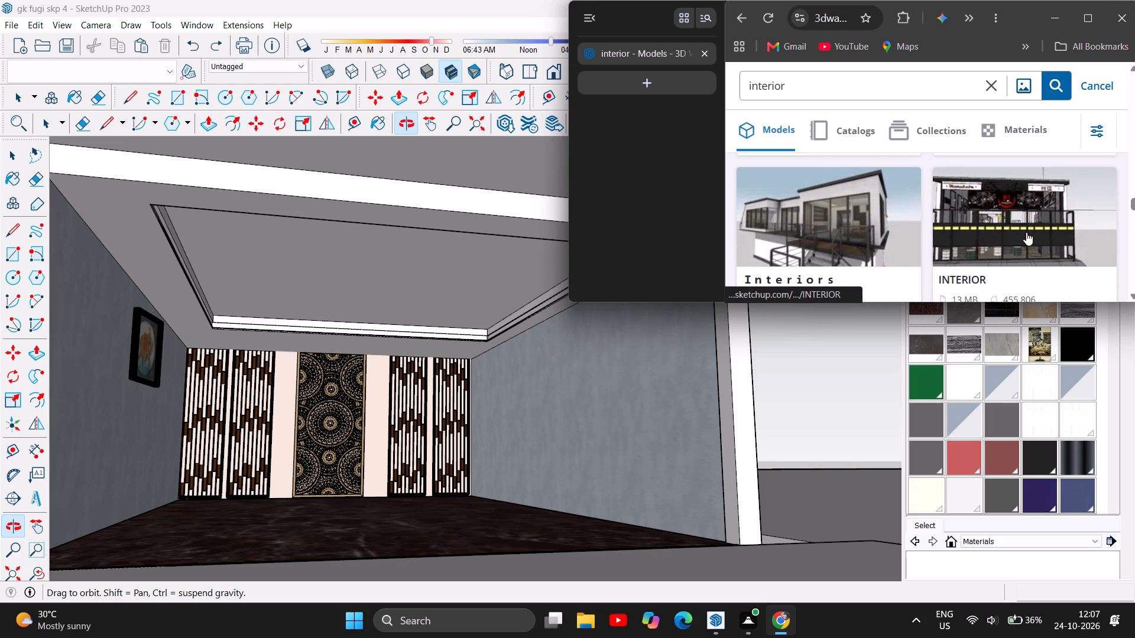
Browse further through the "interior" model results for a design suited to the panelled-wall room.
scroll(1026, 232, down, 3)
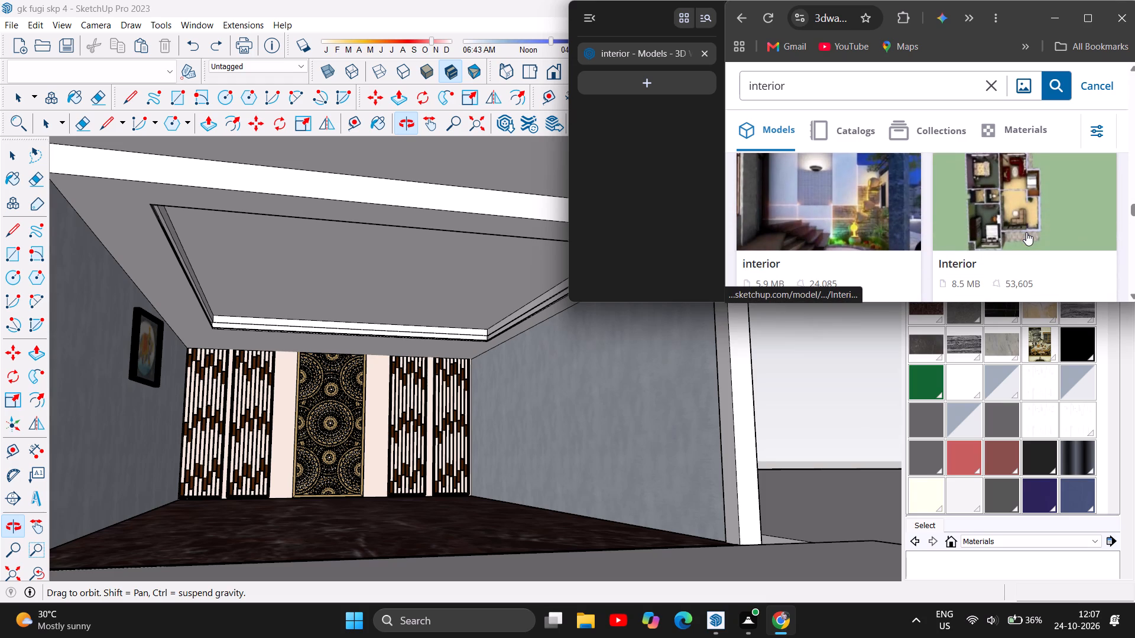
scroll(1026, 232, down, 3)
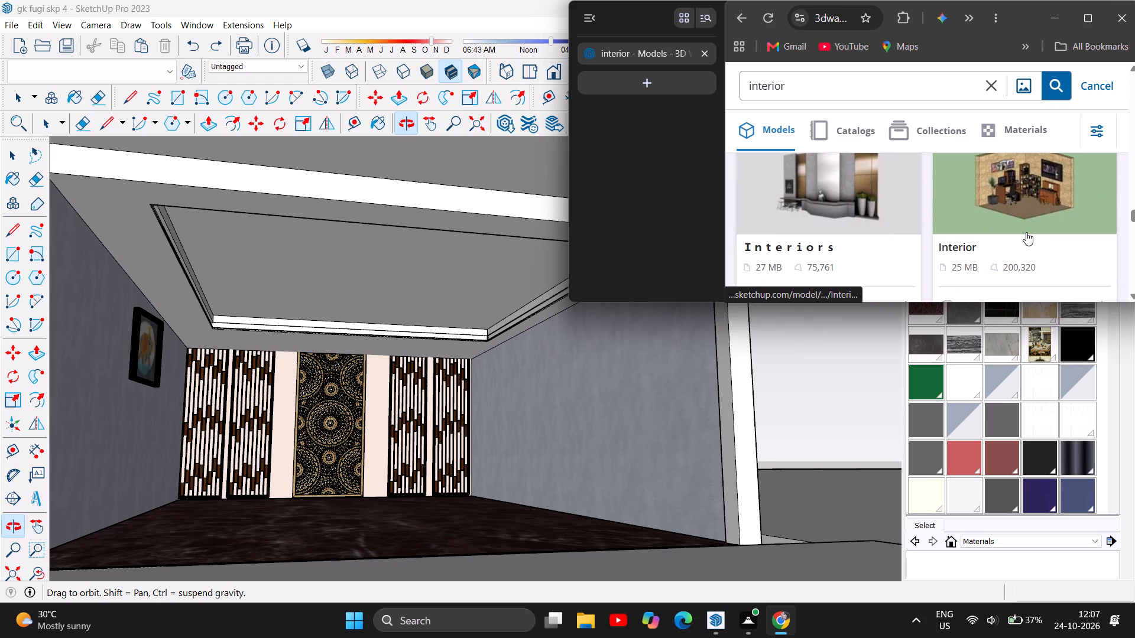
scroll(1026, 232, down, 2)
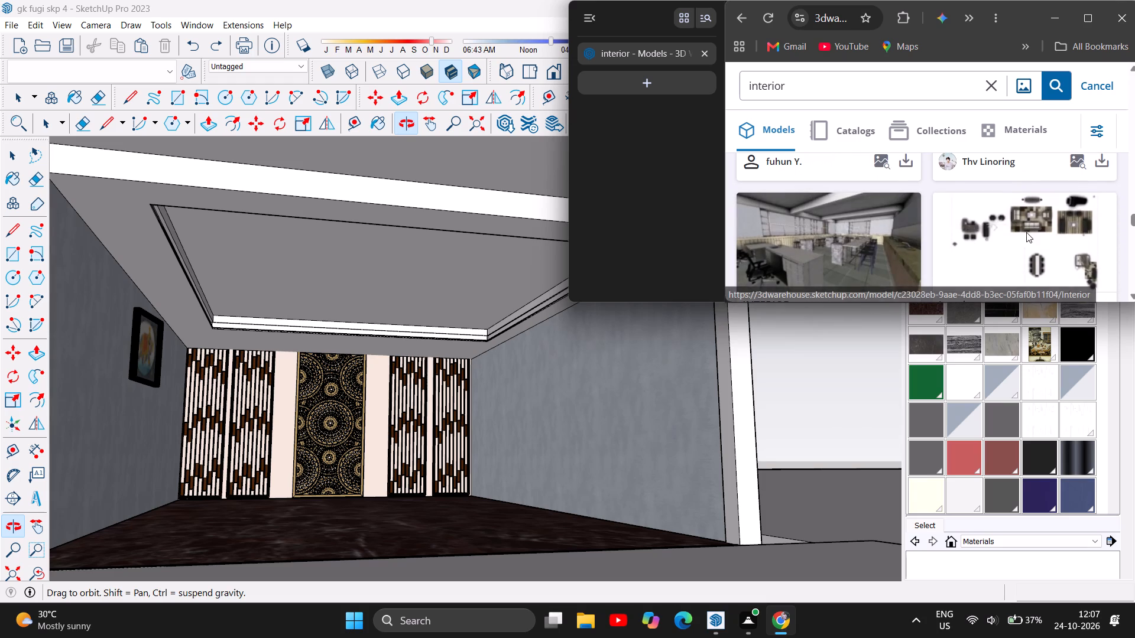
scroll(1026, 232, down, 3)
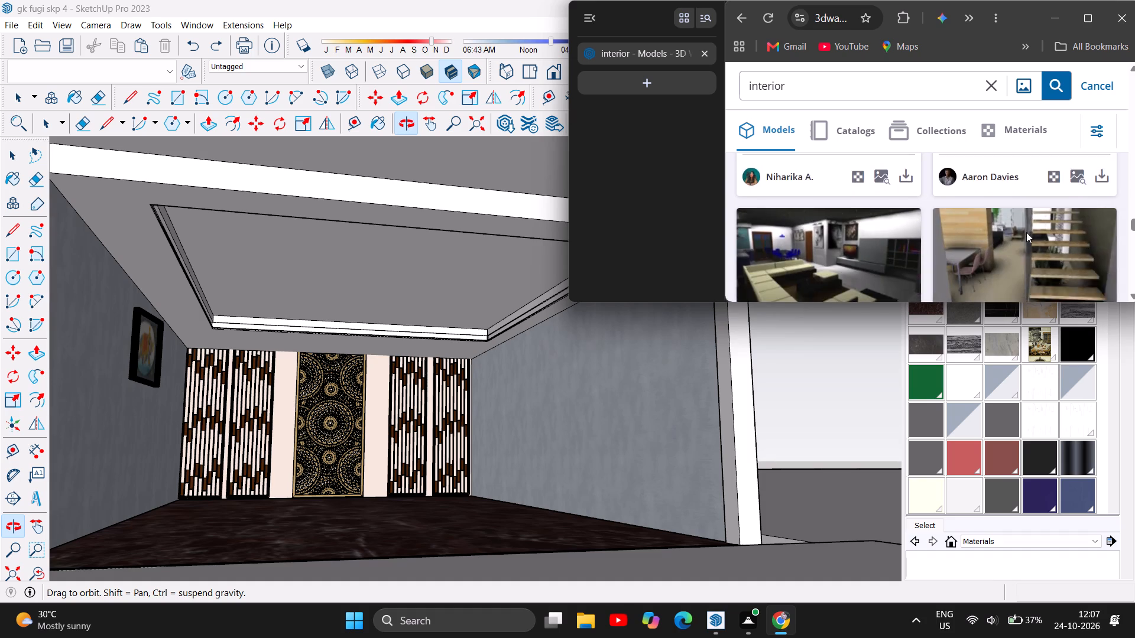
scroll(1026, 232, down, 4)
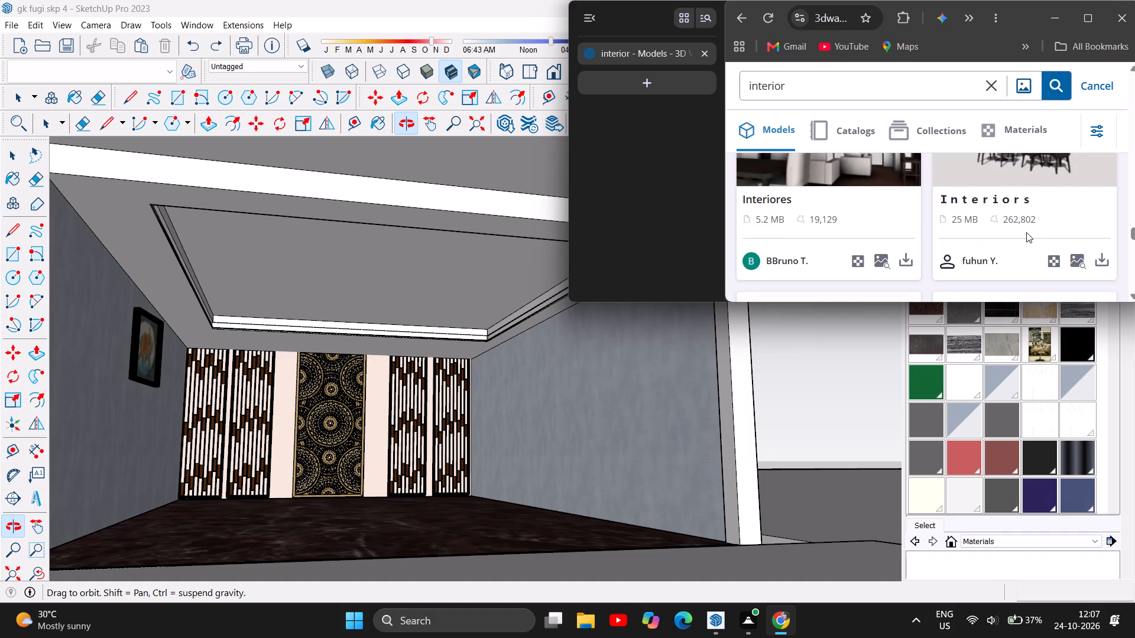
scroll(1026, 232, down, 2)
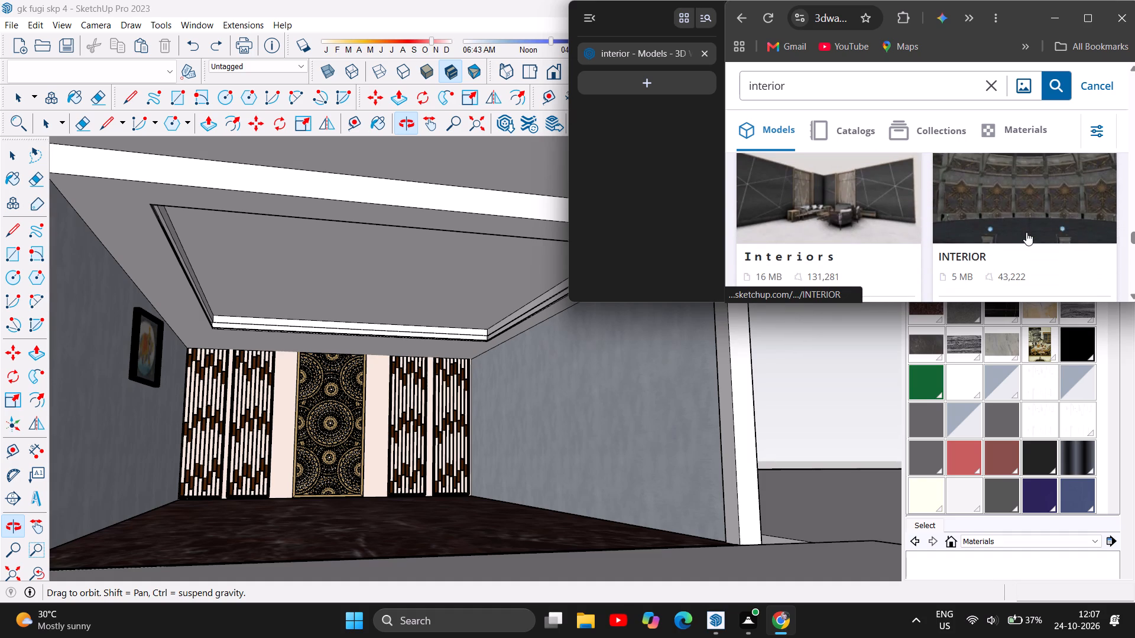
scroll(1026, 232, down, 2)
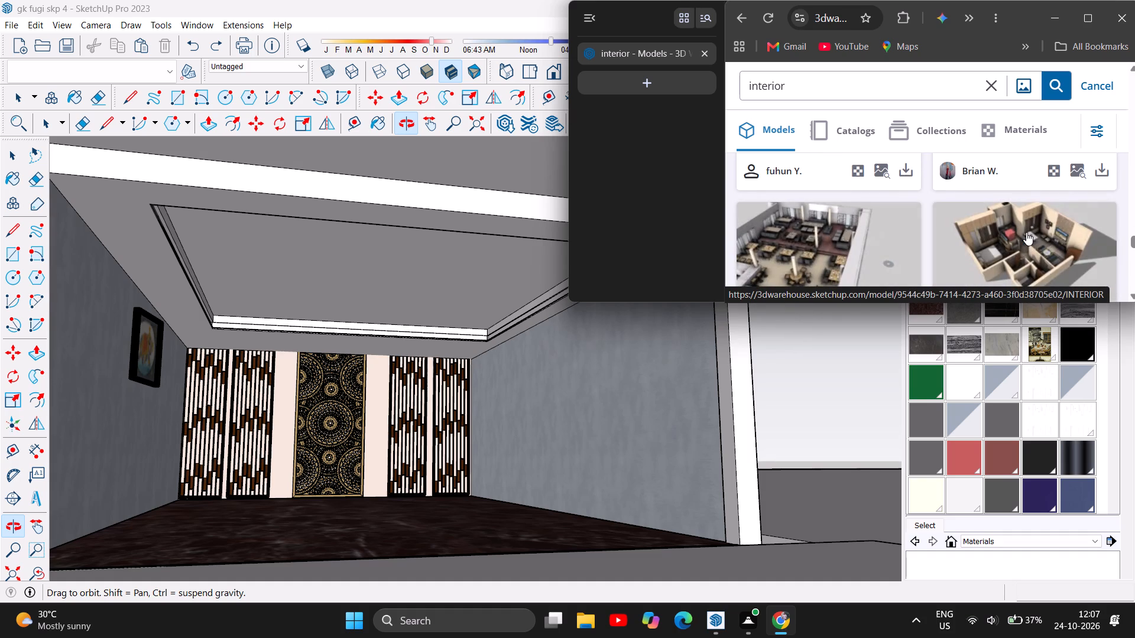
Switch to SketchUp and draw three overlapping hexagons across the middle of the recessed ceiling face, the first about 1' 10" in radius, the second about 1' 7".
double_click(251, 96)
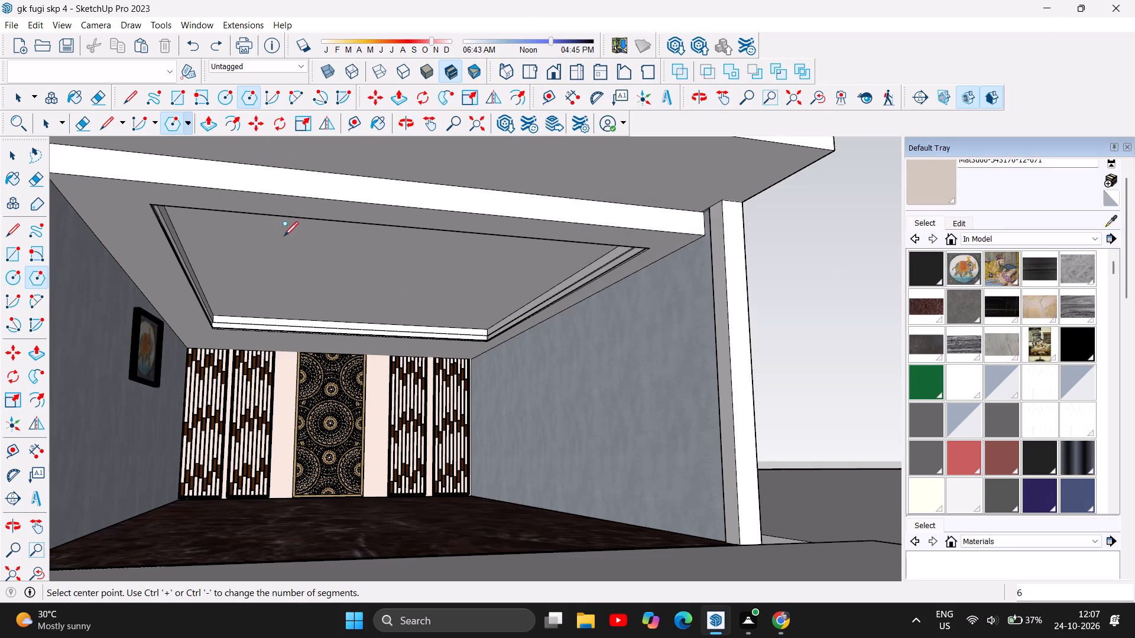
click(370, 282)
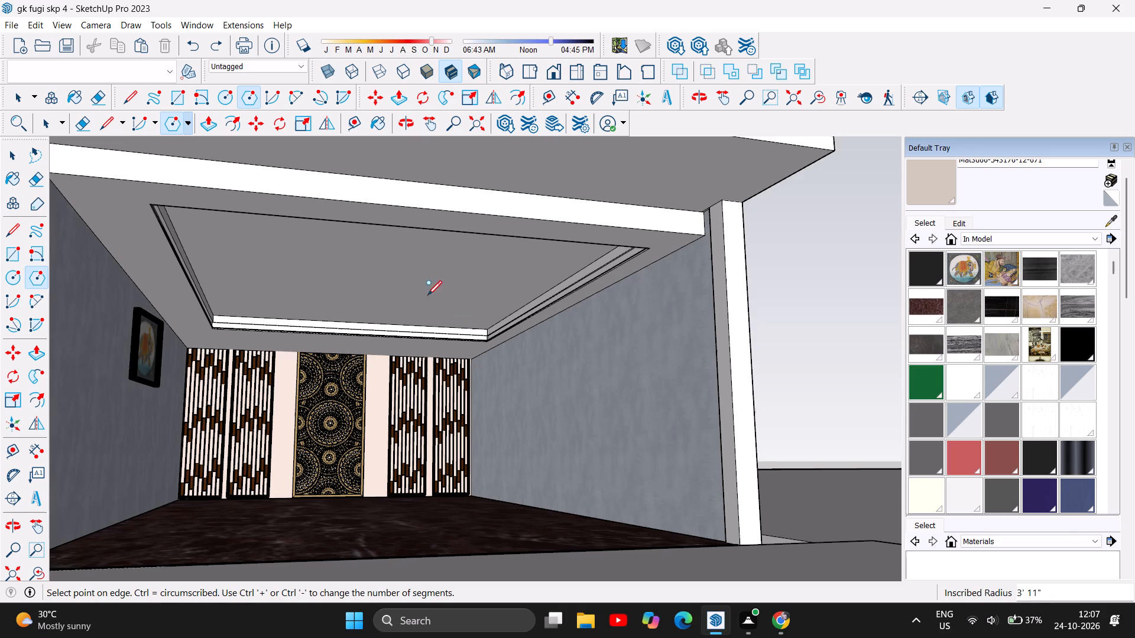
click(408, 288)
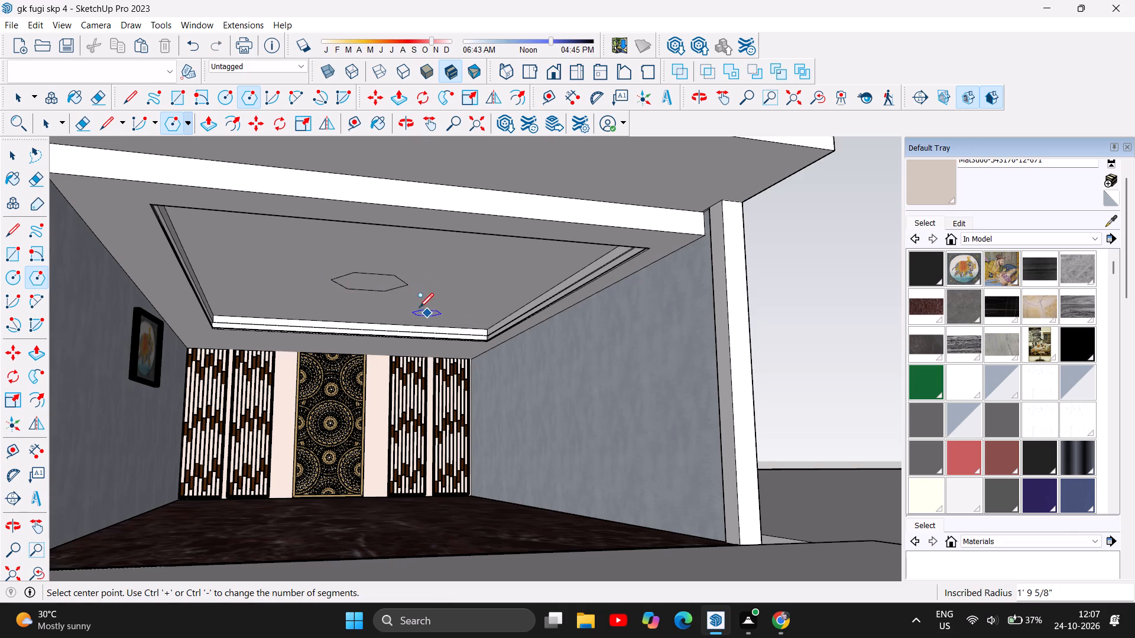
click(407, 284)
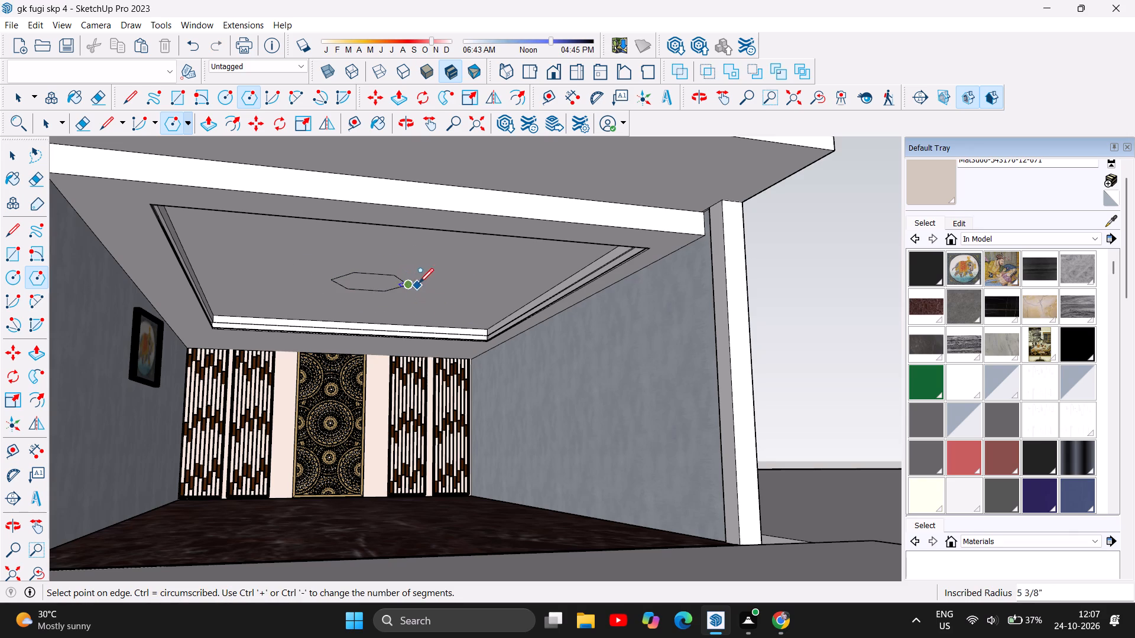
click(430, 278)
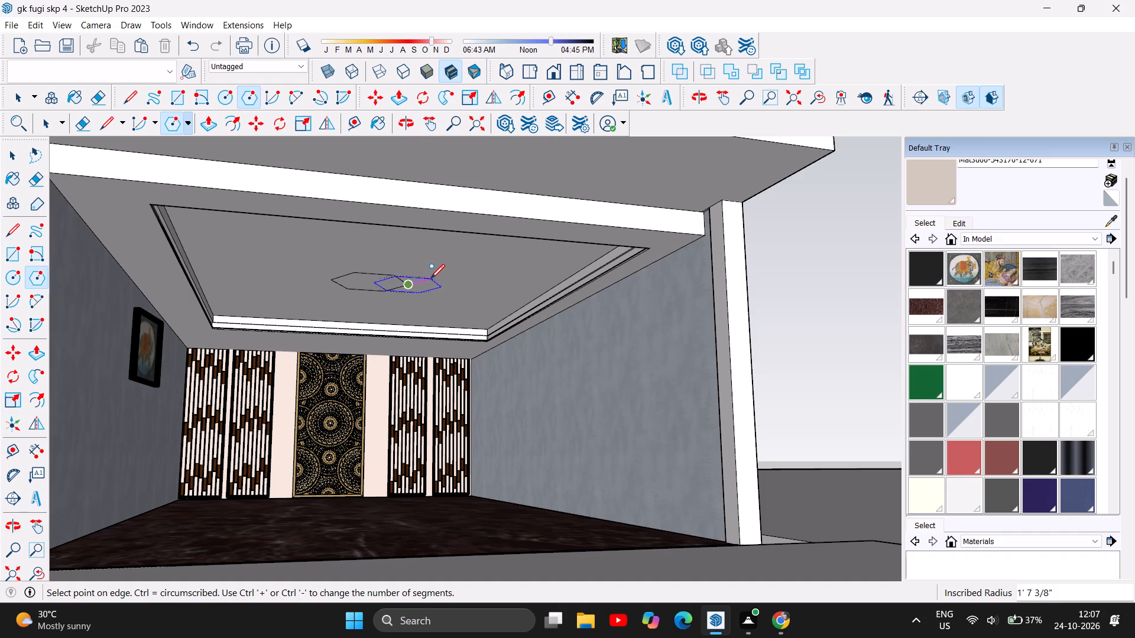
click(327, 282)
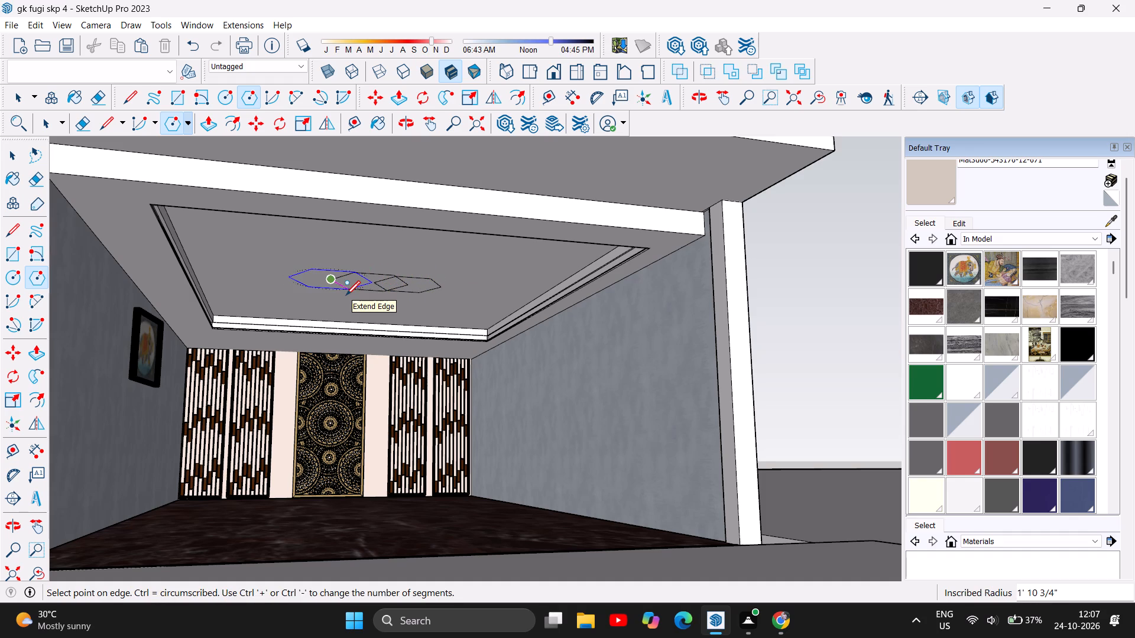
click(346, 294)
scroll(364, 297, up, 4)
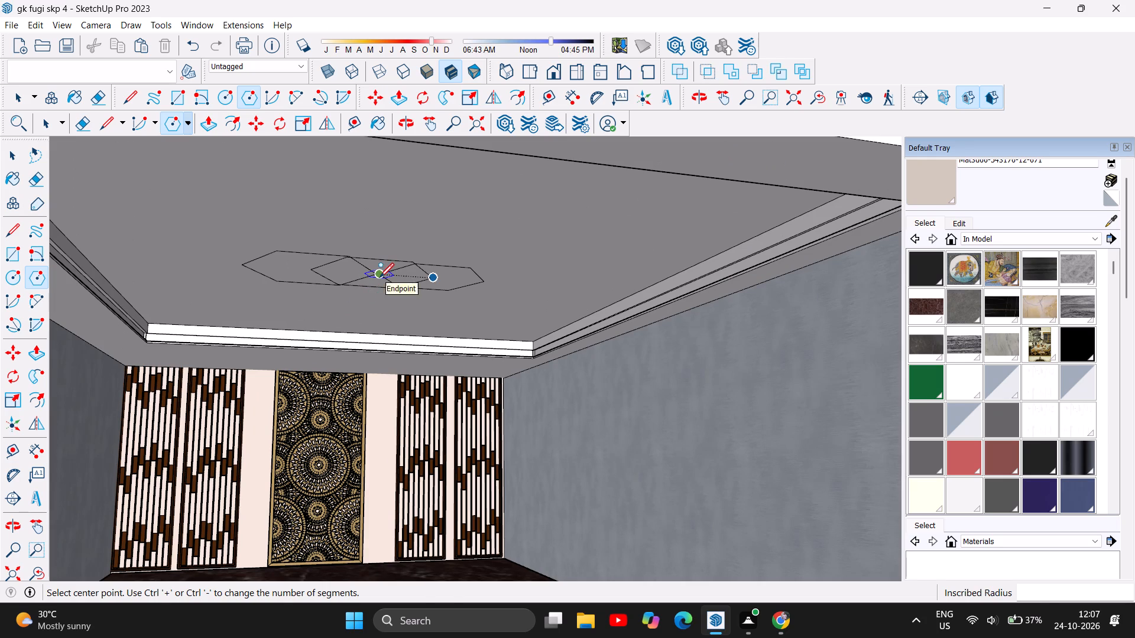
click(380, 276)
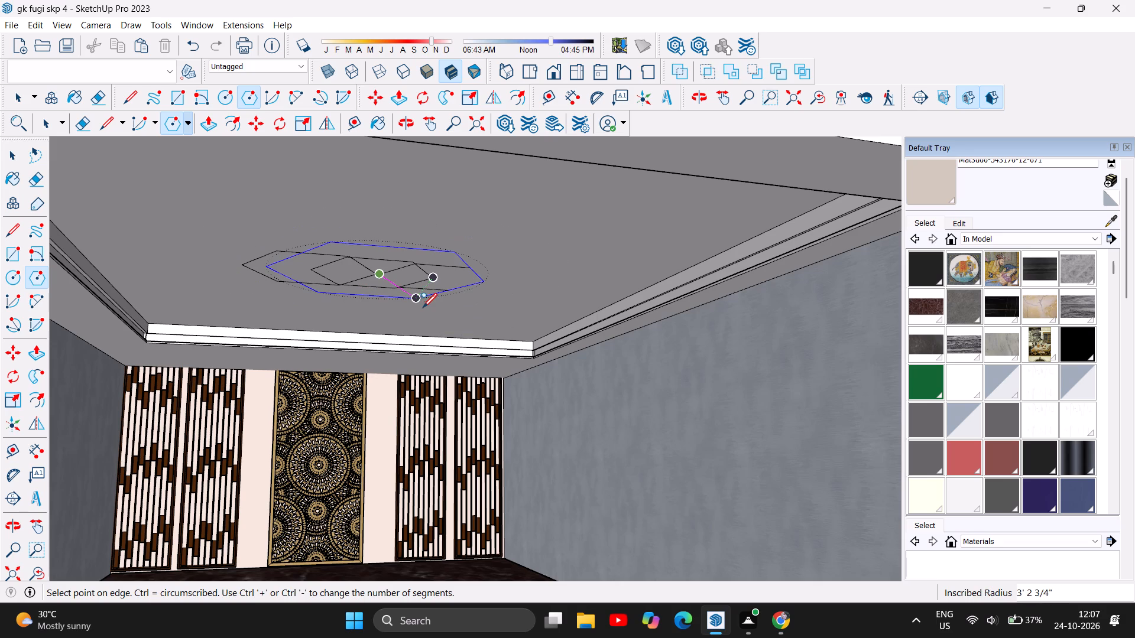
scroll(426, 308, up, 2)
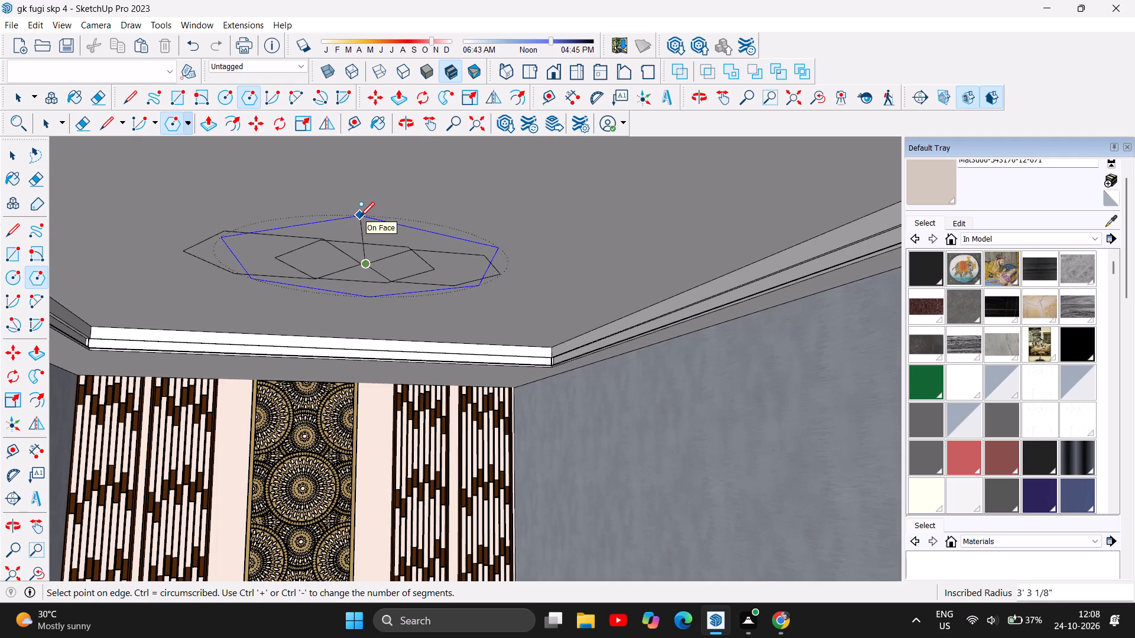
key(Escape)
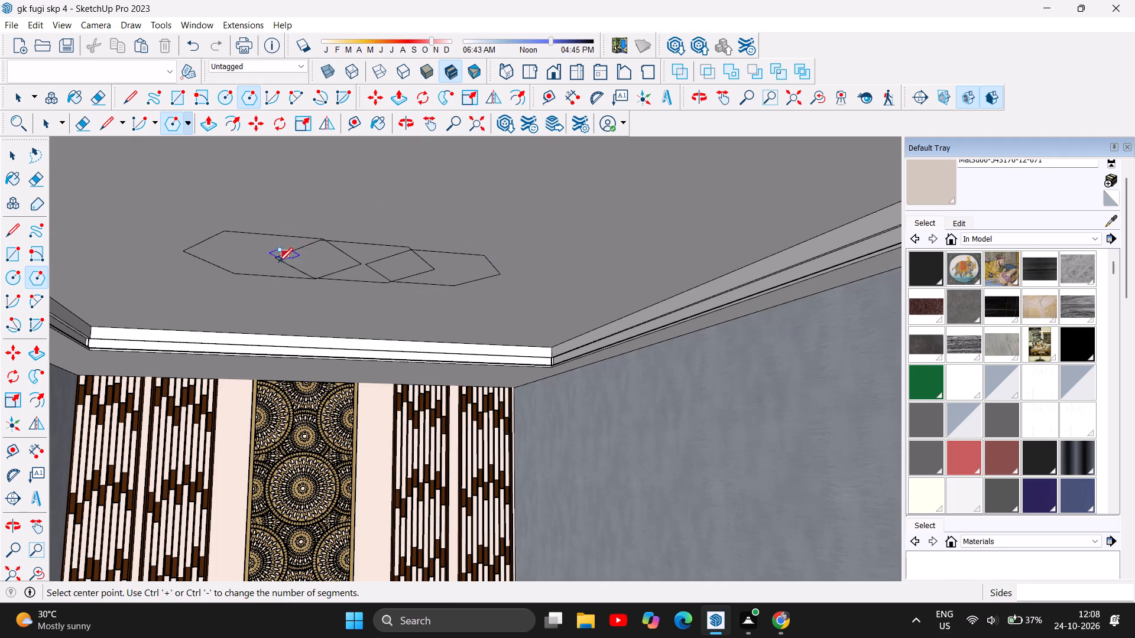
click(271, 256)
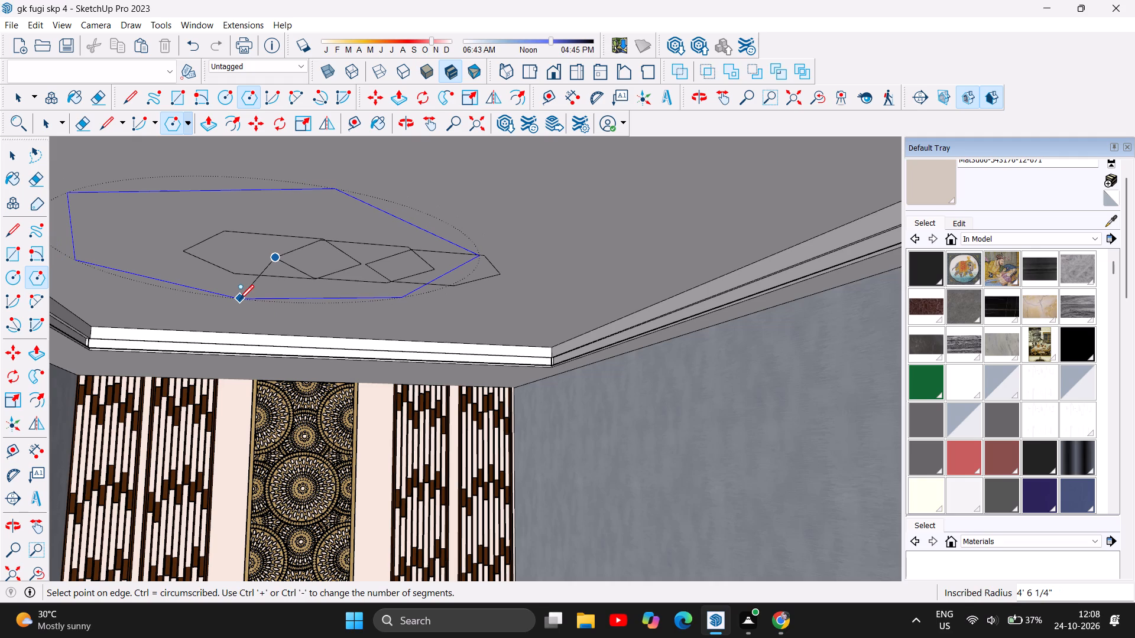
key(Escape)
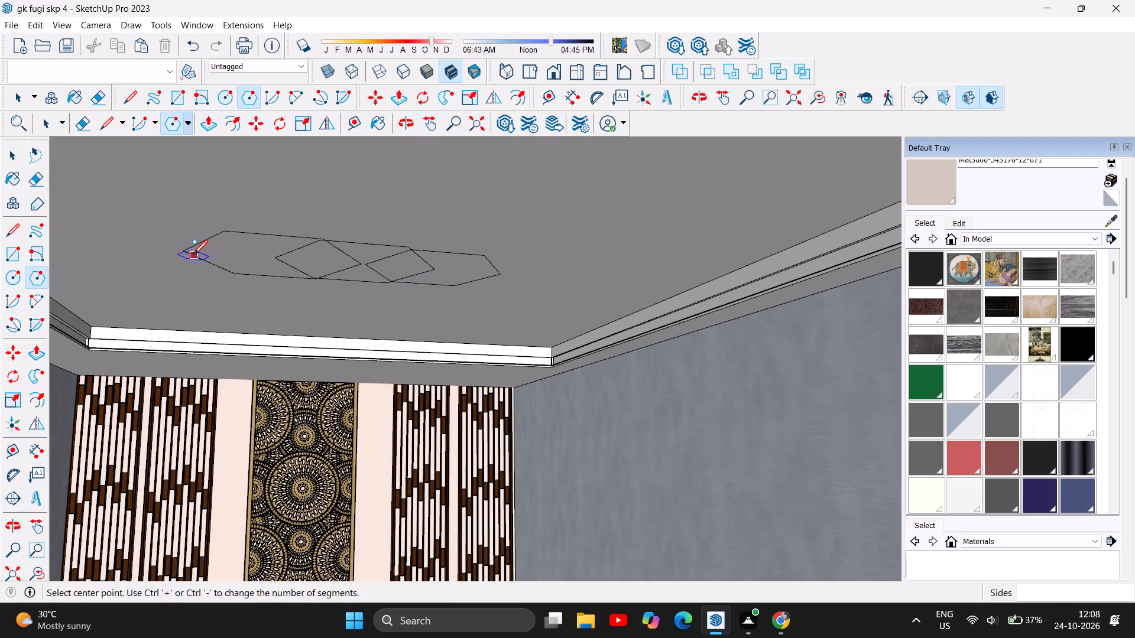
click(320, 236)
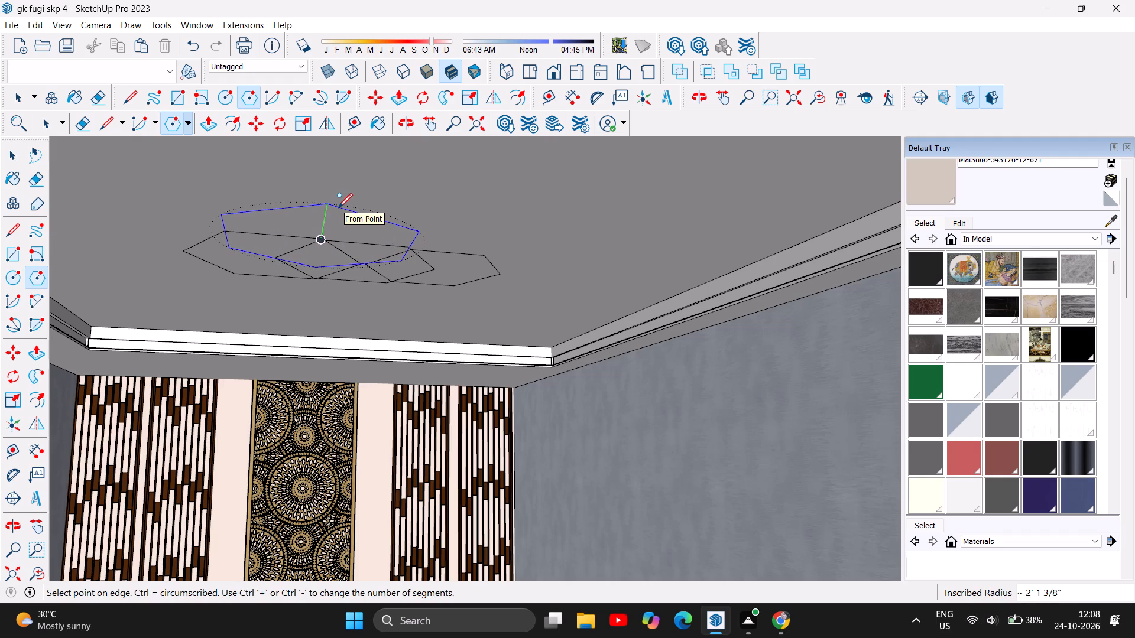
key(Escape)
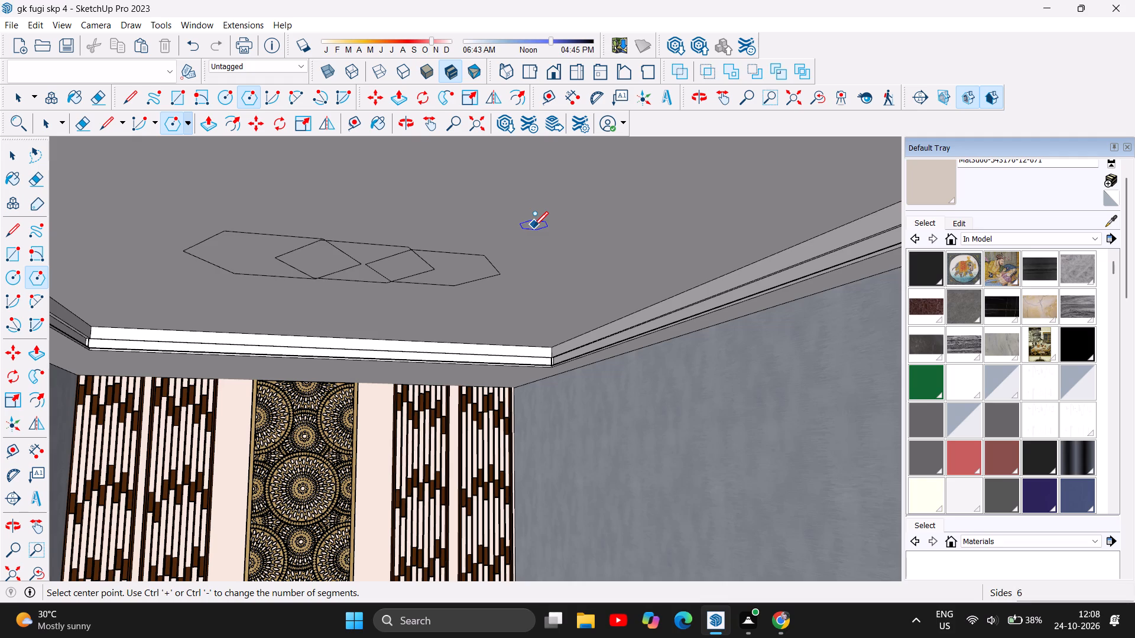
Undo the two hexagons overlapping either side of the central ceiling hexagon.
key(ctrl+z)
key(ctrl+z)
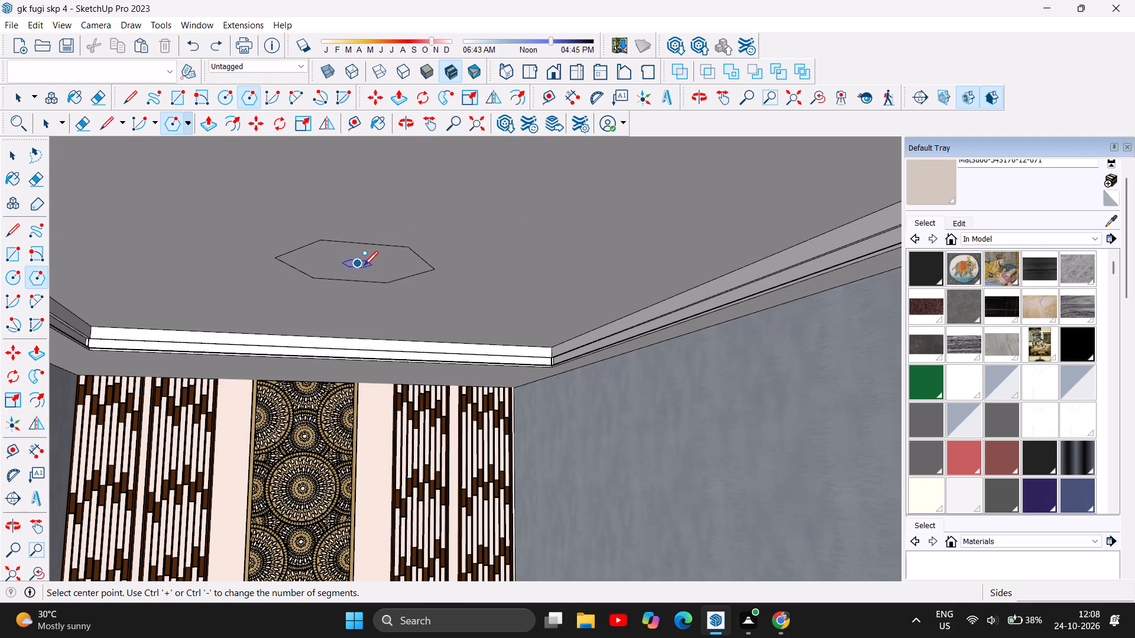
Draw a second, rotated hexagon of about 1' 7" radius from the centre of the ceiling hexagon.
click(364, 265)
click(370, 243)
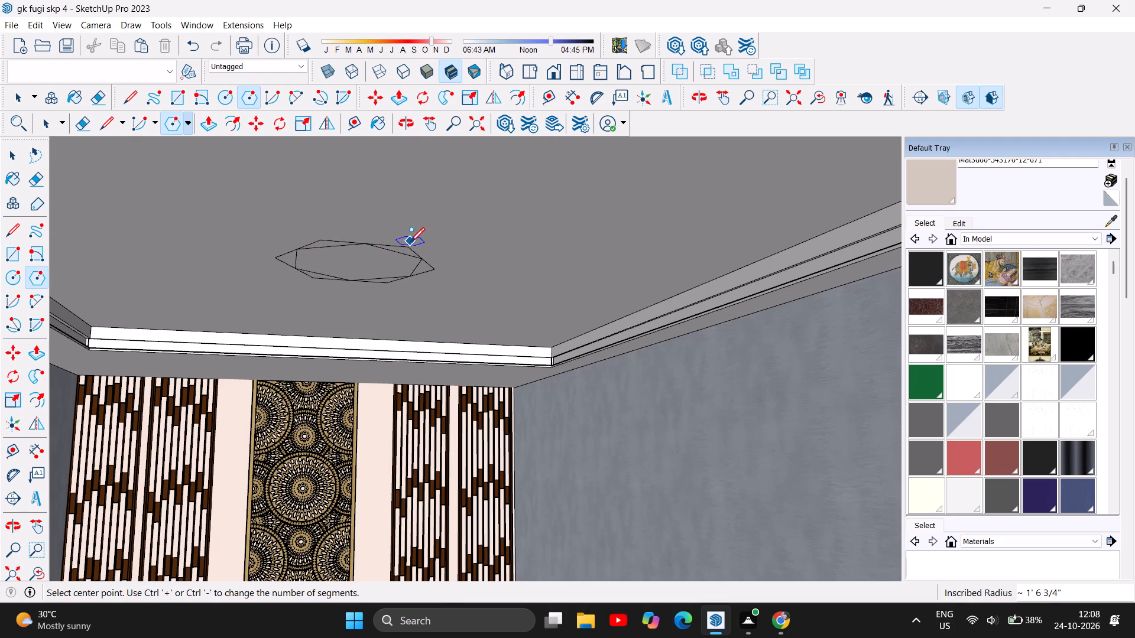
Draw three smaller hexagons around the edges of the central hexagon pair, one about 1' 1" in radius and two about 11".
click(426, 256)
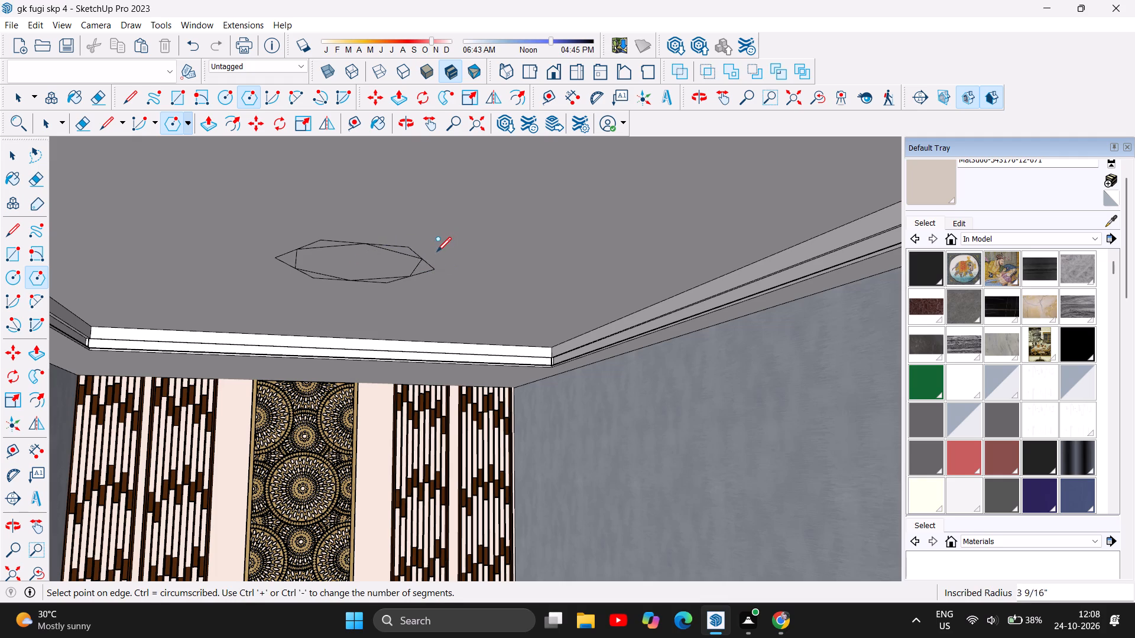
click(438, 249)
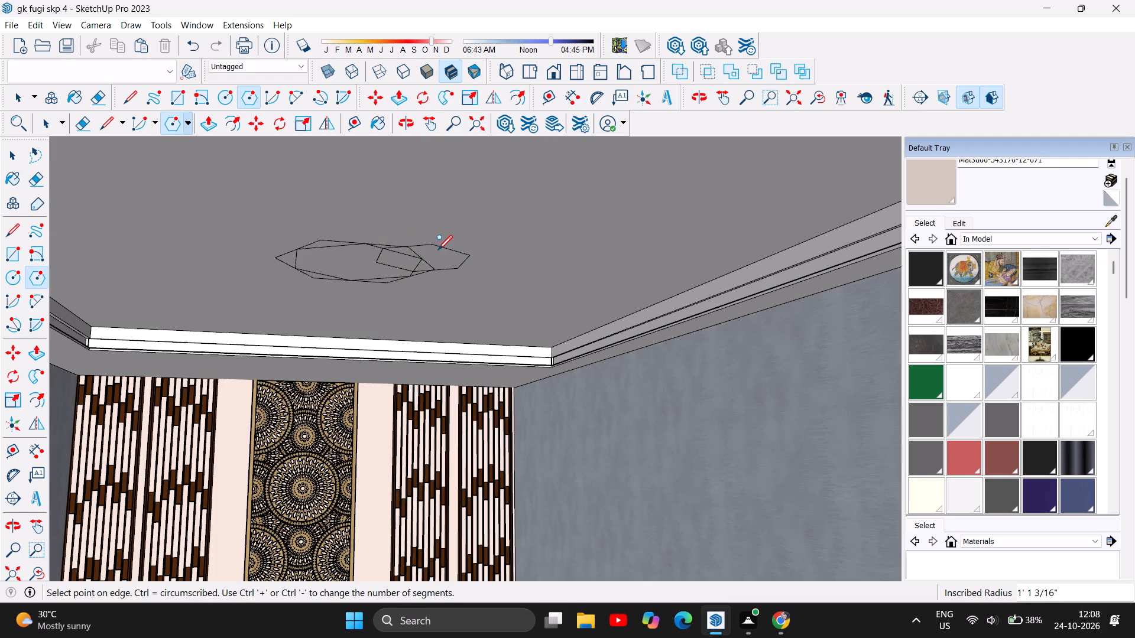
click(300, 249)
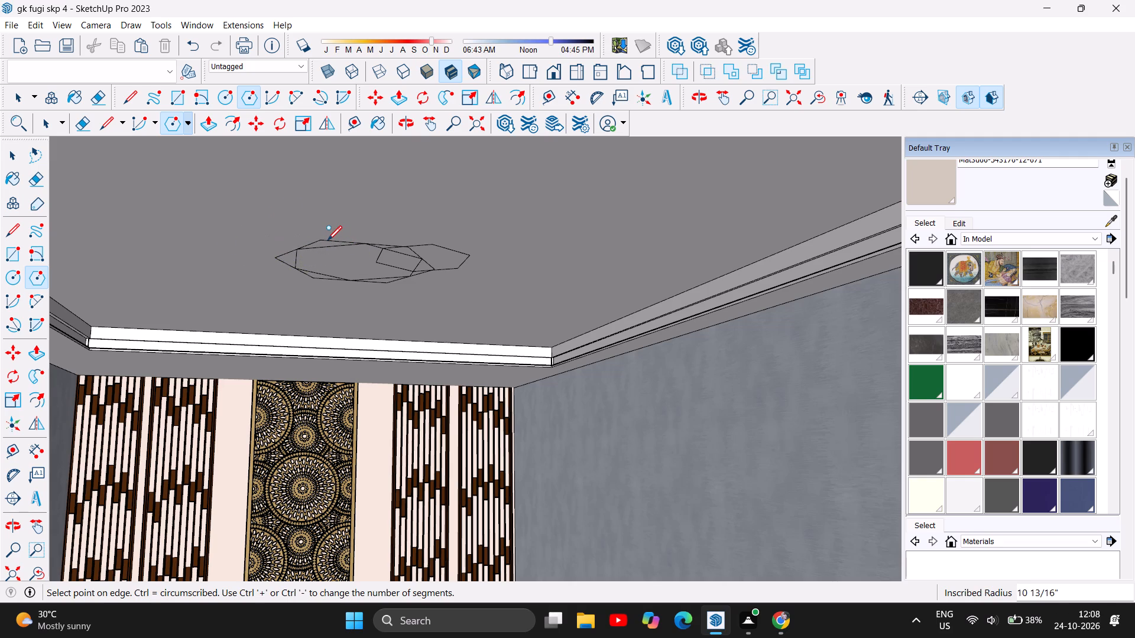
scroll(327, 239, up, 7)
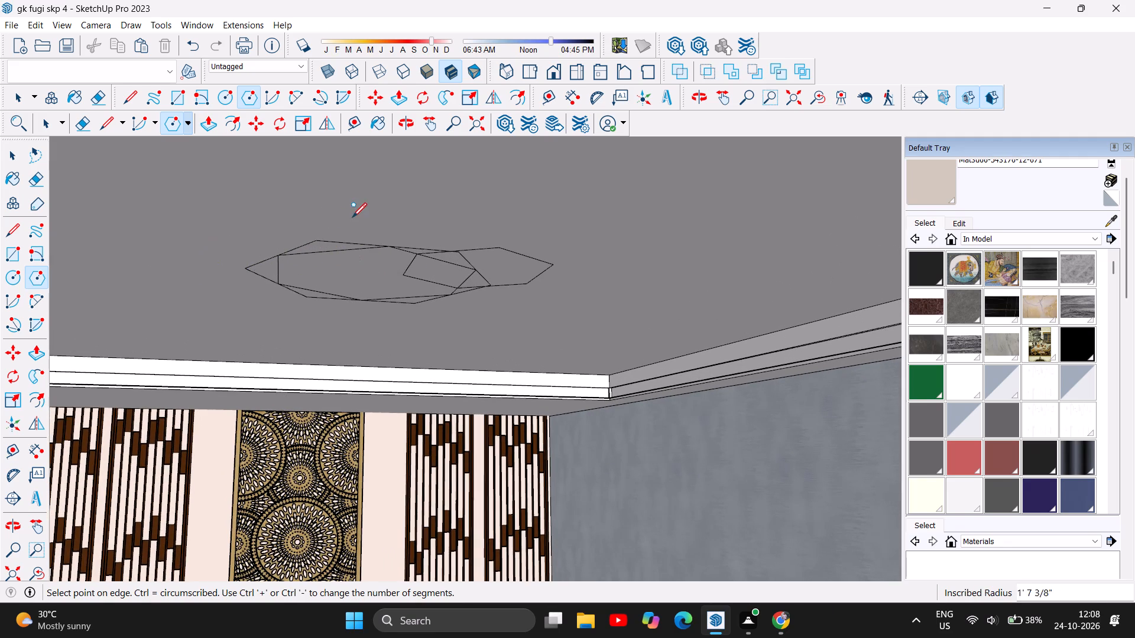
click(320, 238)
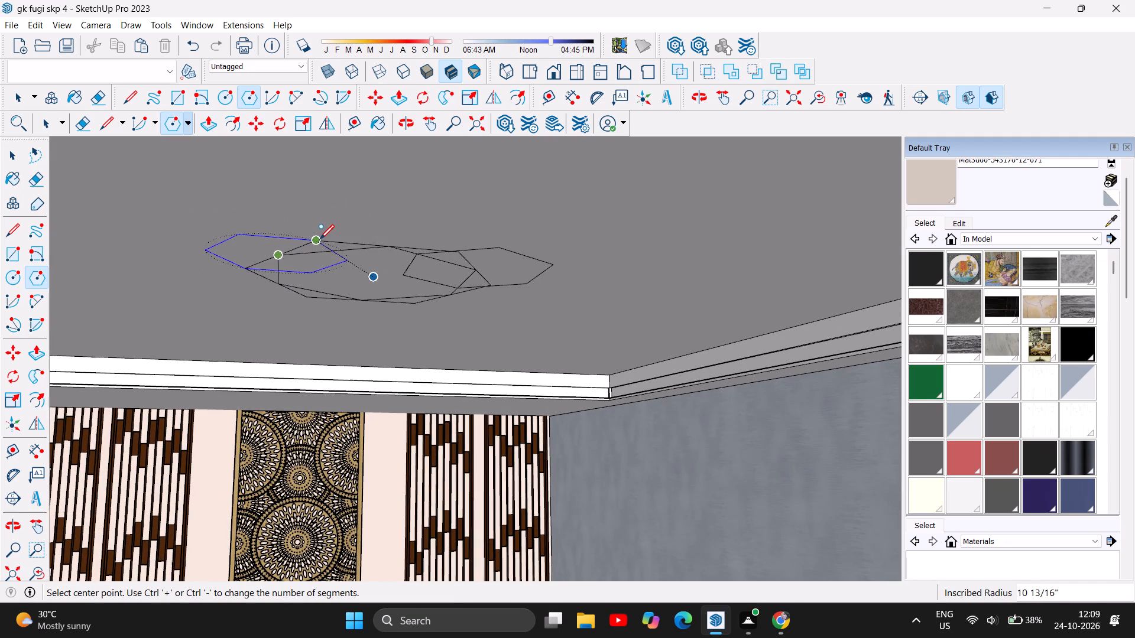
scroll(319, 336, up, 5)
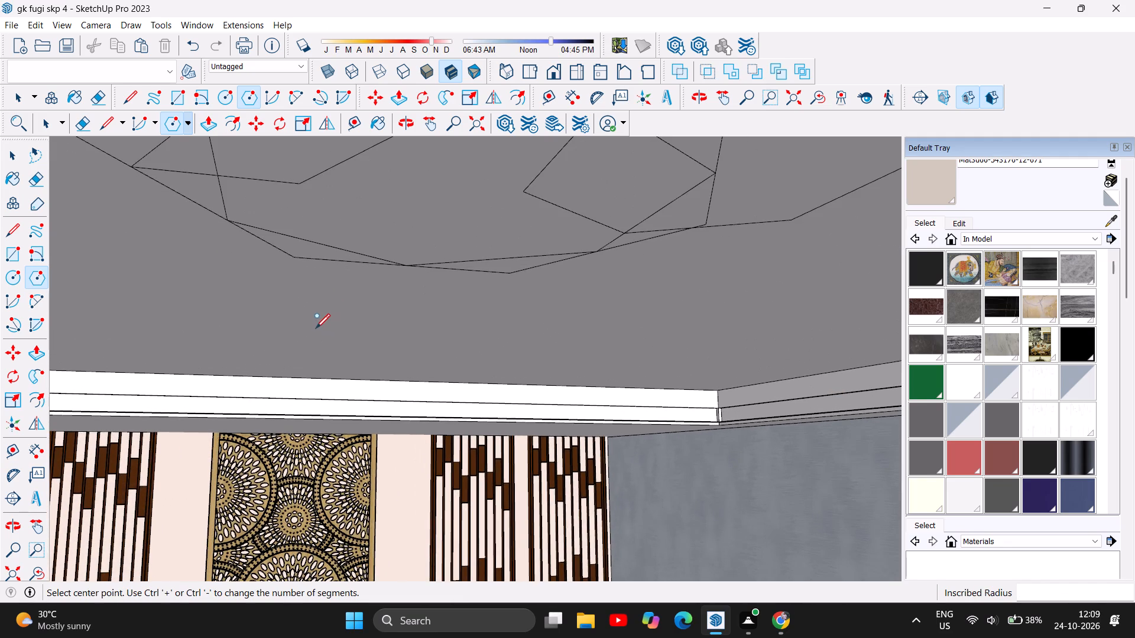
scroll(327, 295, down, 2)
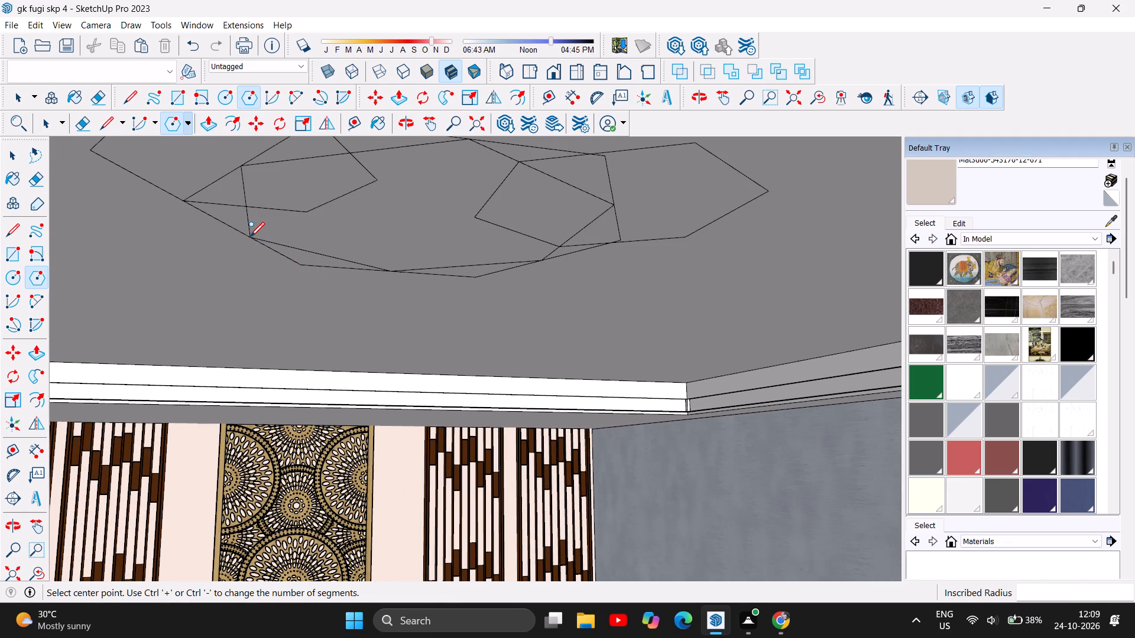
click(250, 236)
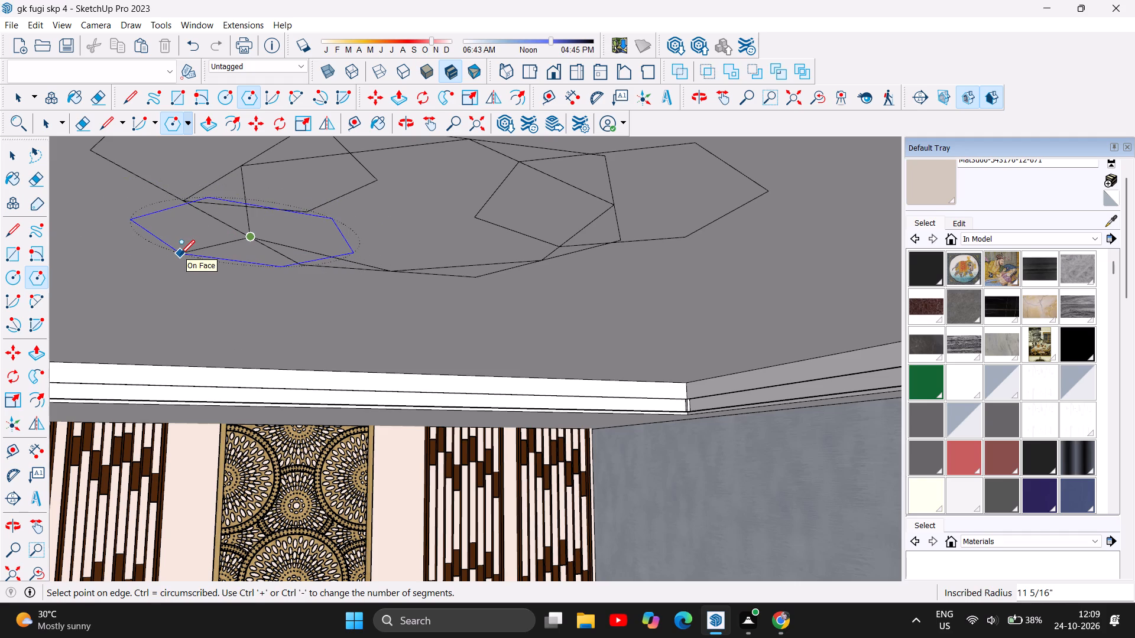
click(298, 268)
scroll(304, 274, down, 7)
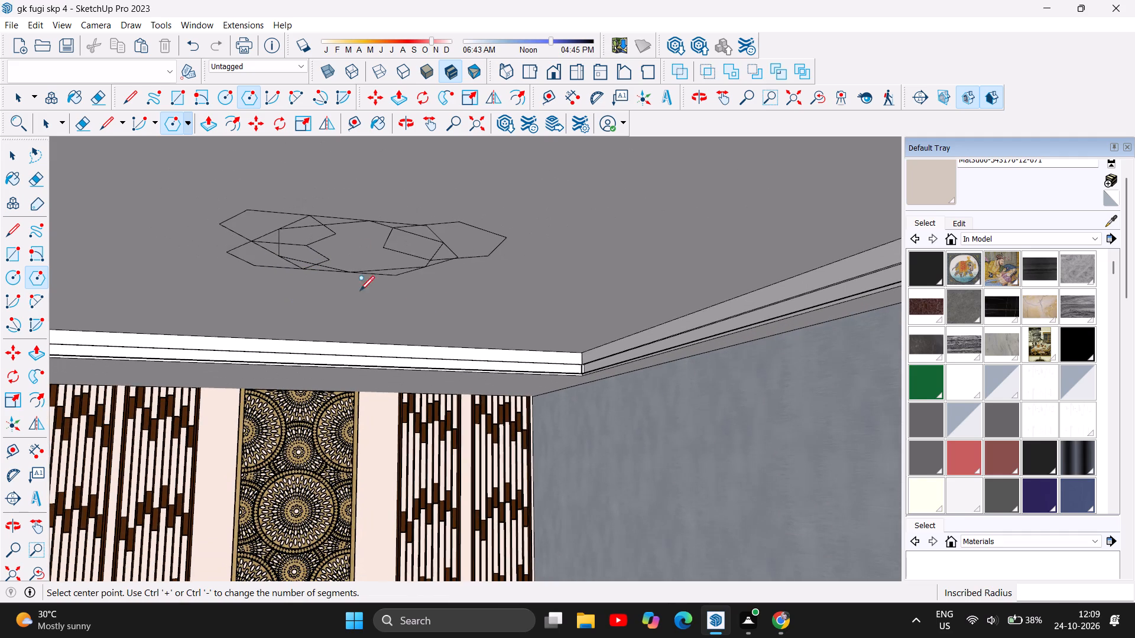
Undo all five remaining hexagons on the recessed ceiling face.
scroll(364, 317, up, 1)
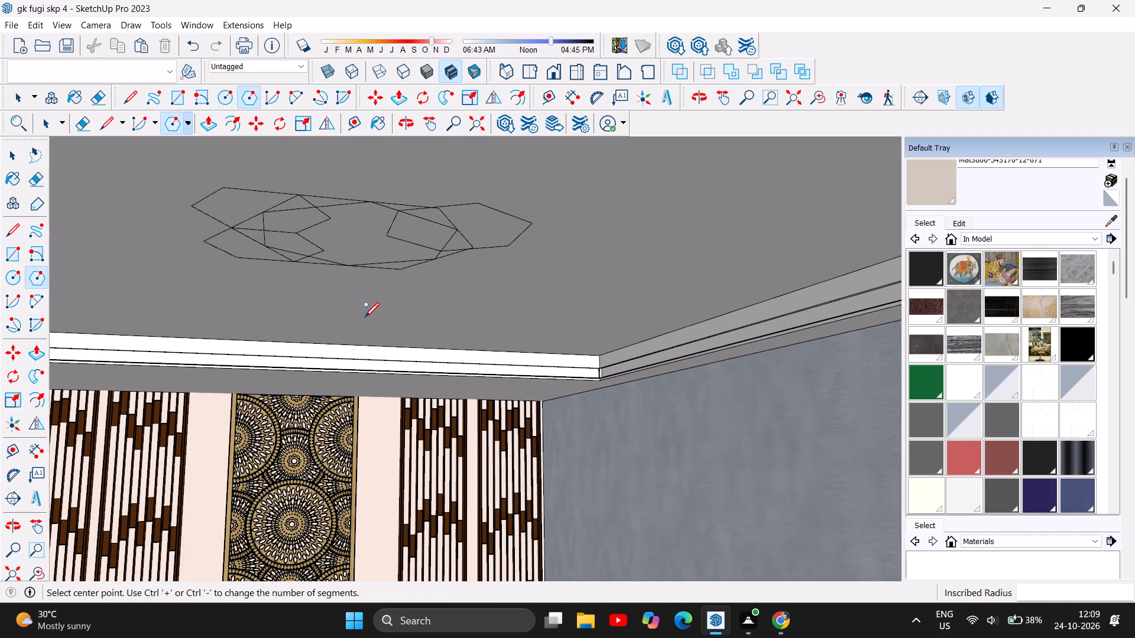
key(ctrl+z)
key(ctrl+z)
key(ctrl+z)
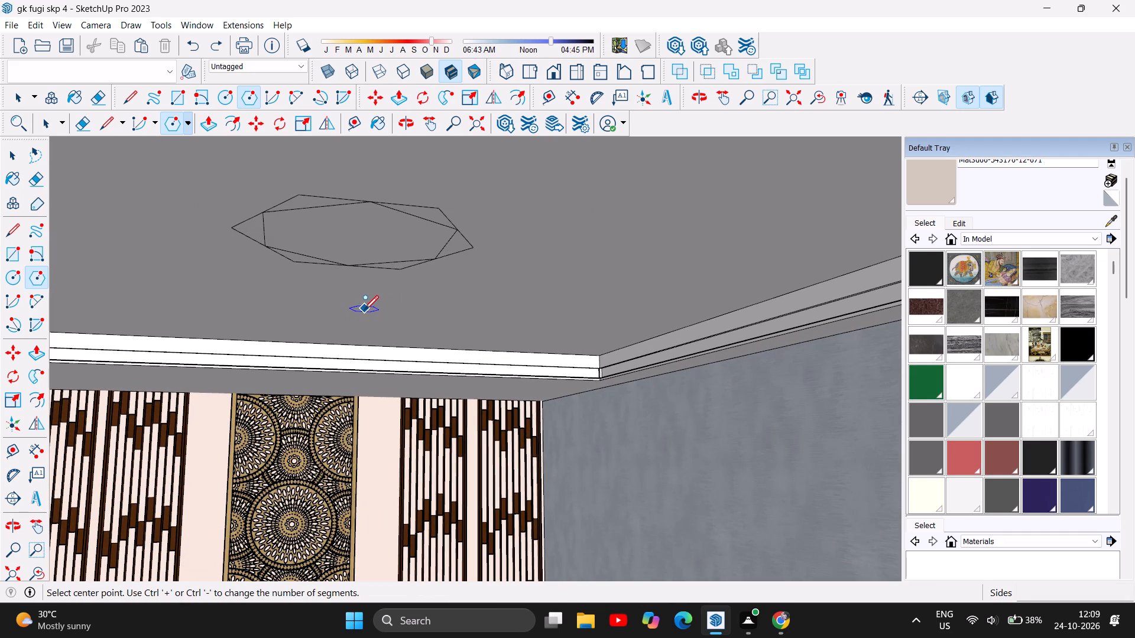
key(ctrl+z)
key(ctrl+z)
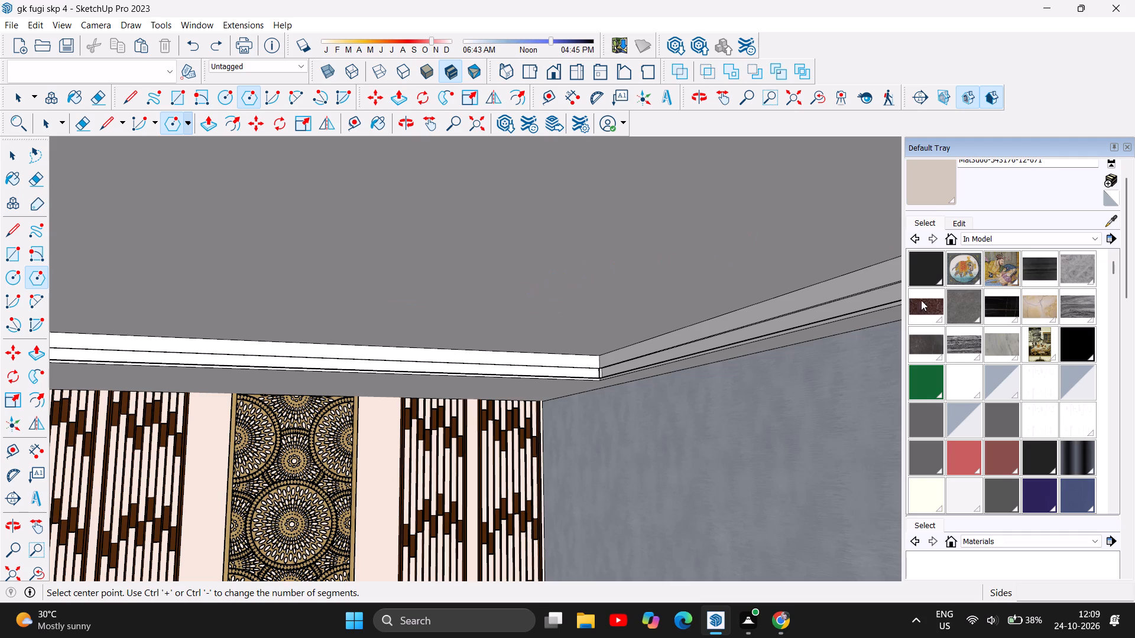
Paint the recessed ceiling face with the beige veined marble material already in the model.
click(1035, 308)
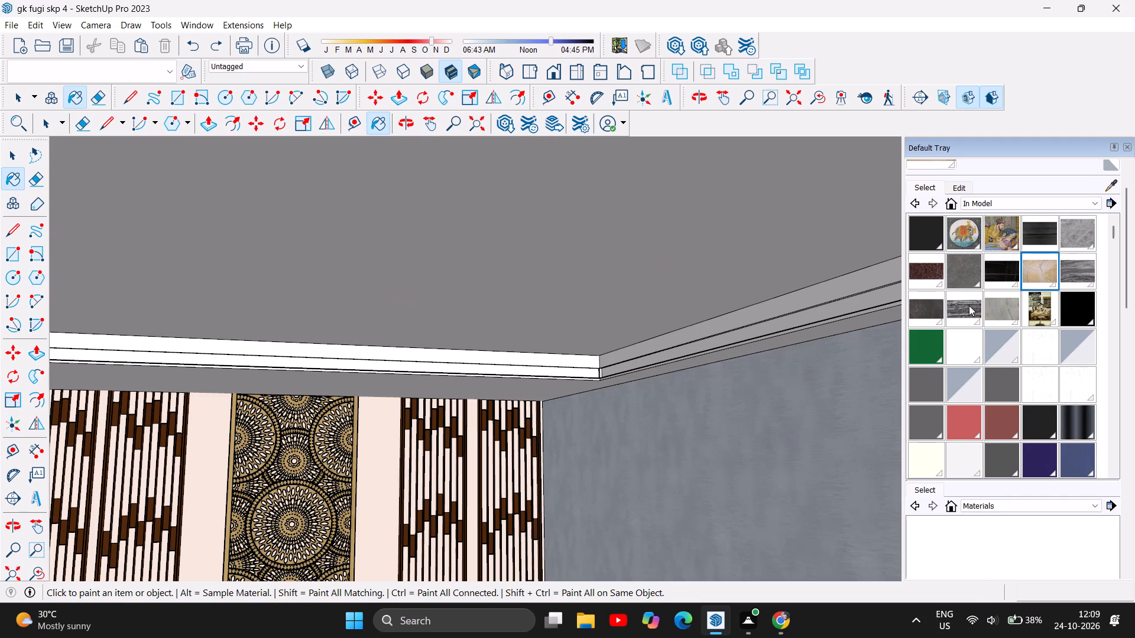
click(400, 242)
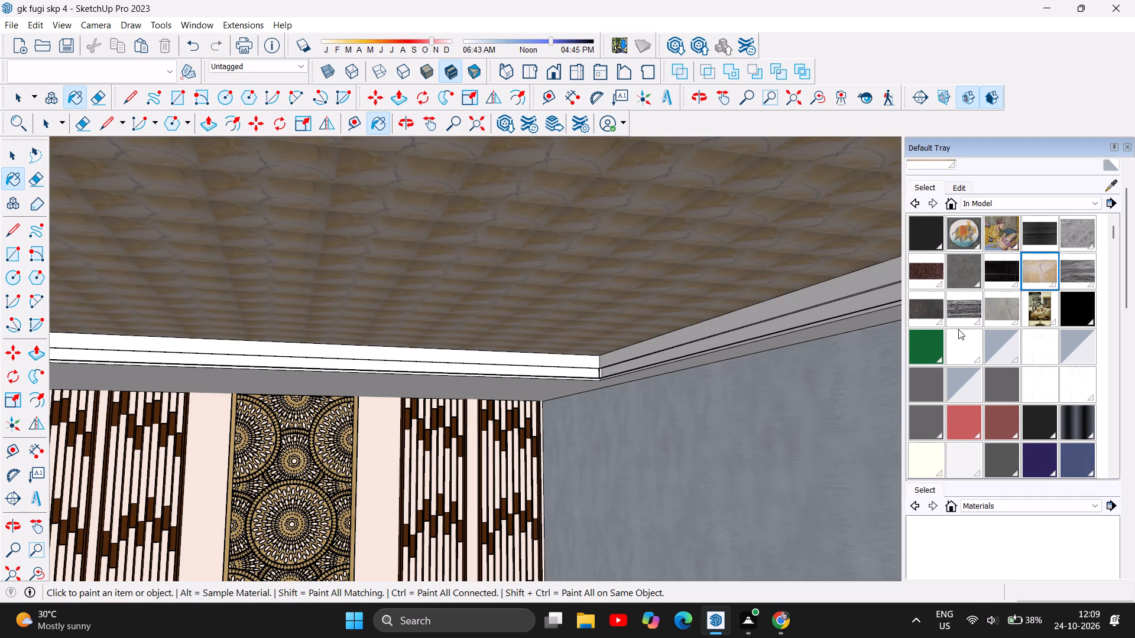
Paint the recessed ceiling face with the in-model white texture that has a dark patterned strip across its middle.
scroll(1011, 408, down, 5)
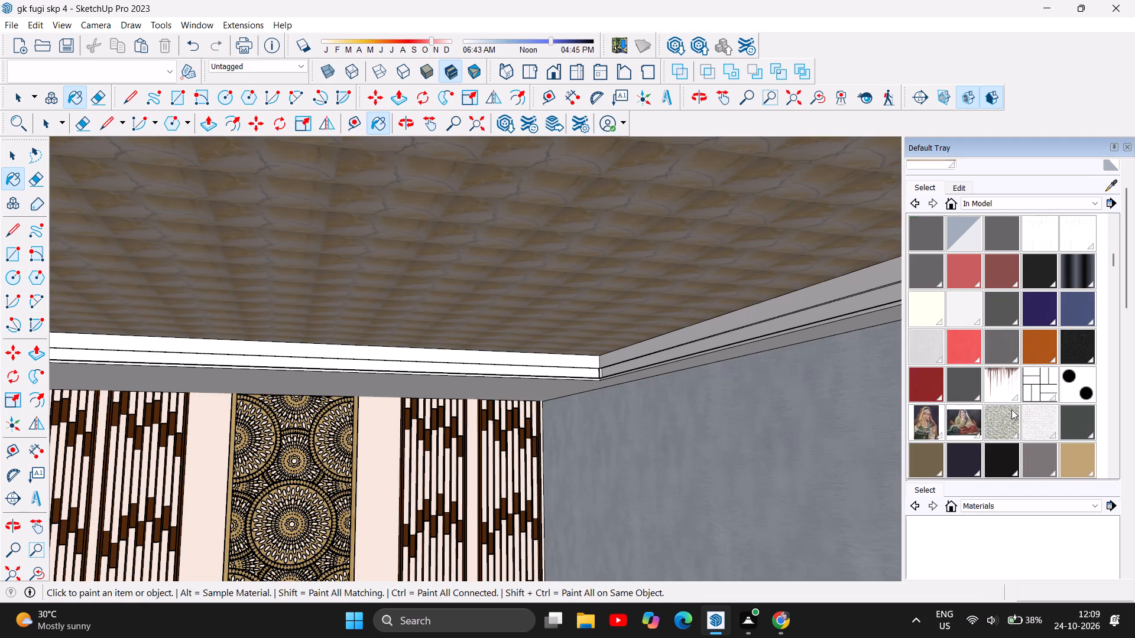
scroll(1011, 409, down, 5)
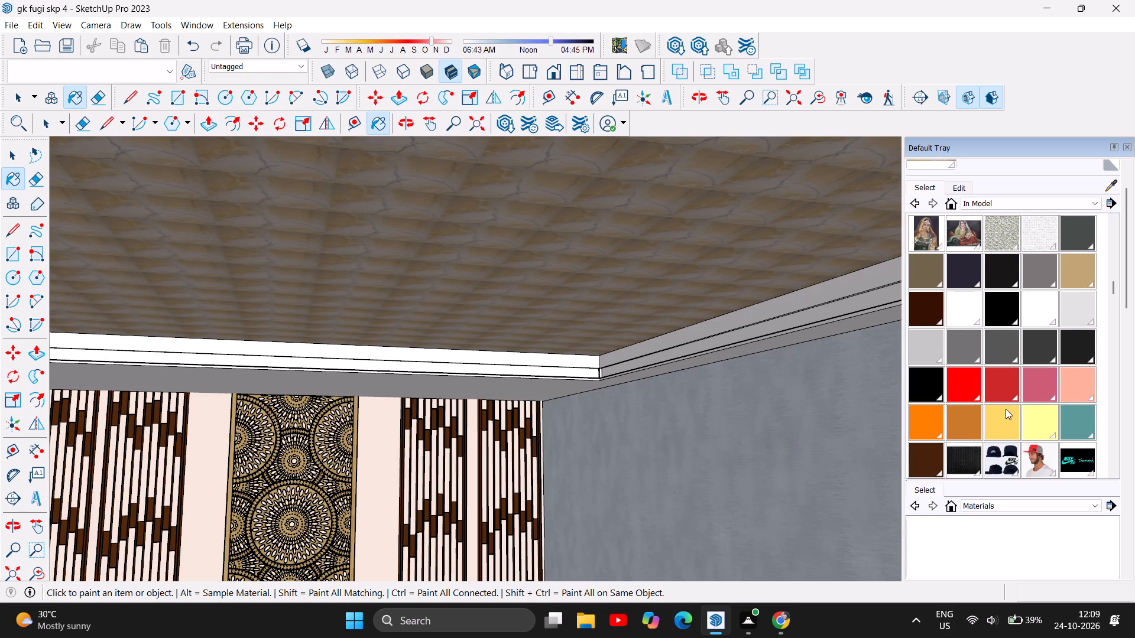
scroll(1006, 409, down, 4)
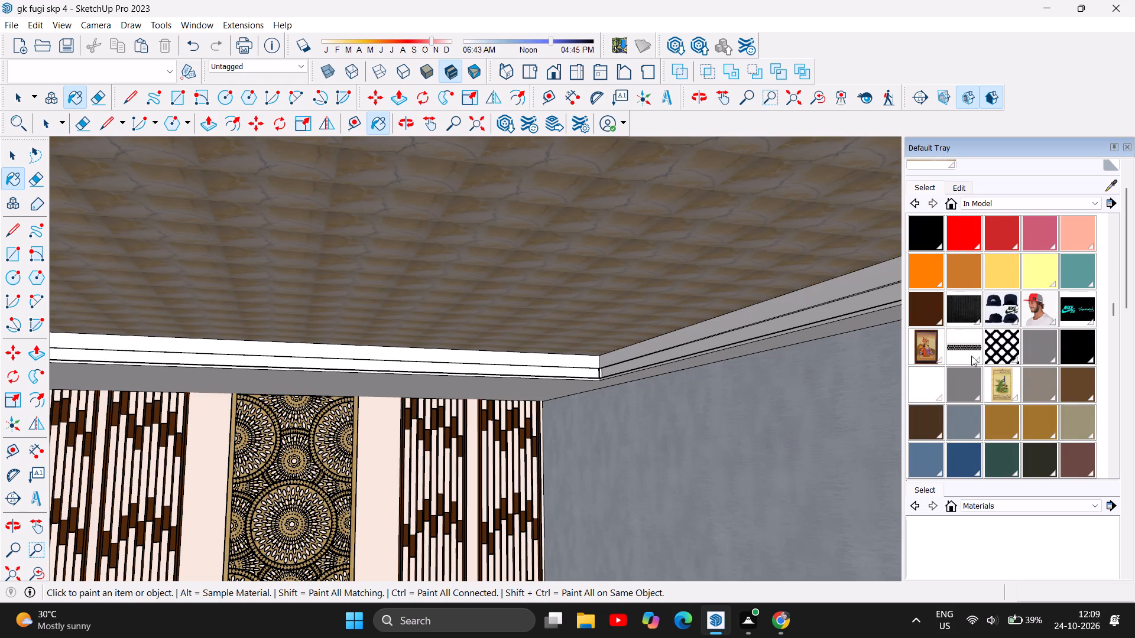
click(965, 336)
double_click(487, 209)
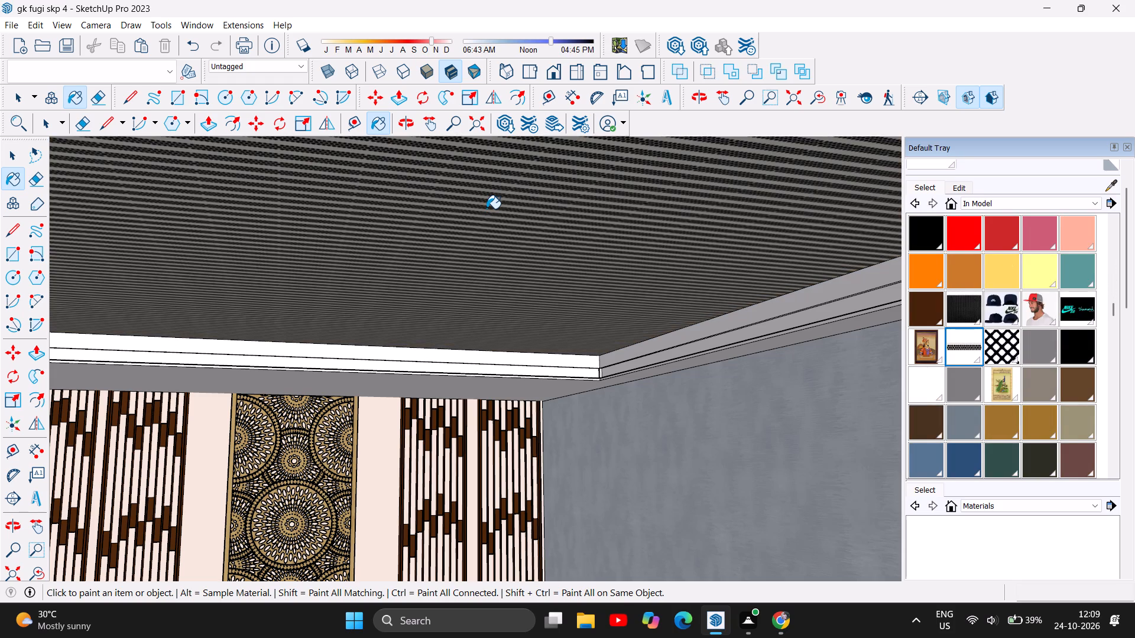
Paint the recessed ceiling face with the brown woven texture at the end of the in-model materials.
scroll(1063, 455, down, 6)
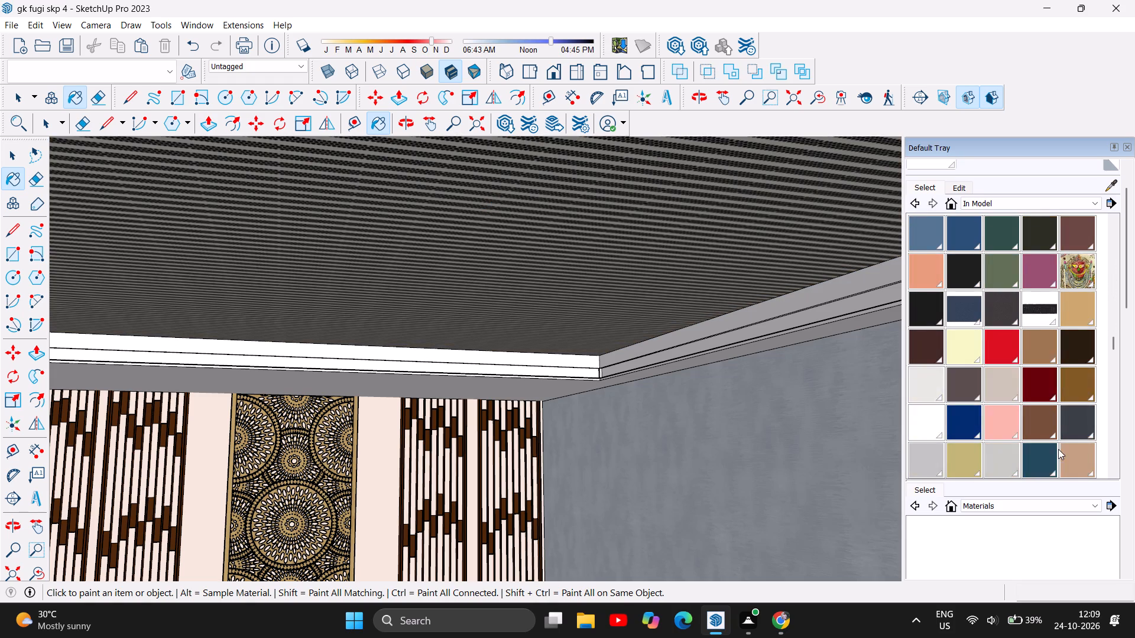
scroll(1058, 449, down, 14)
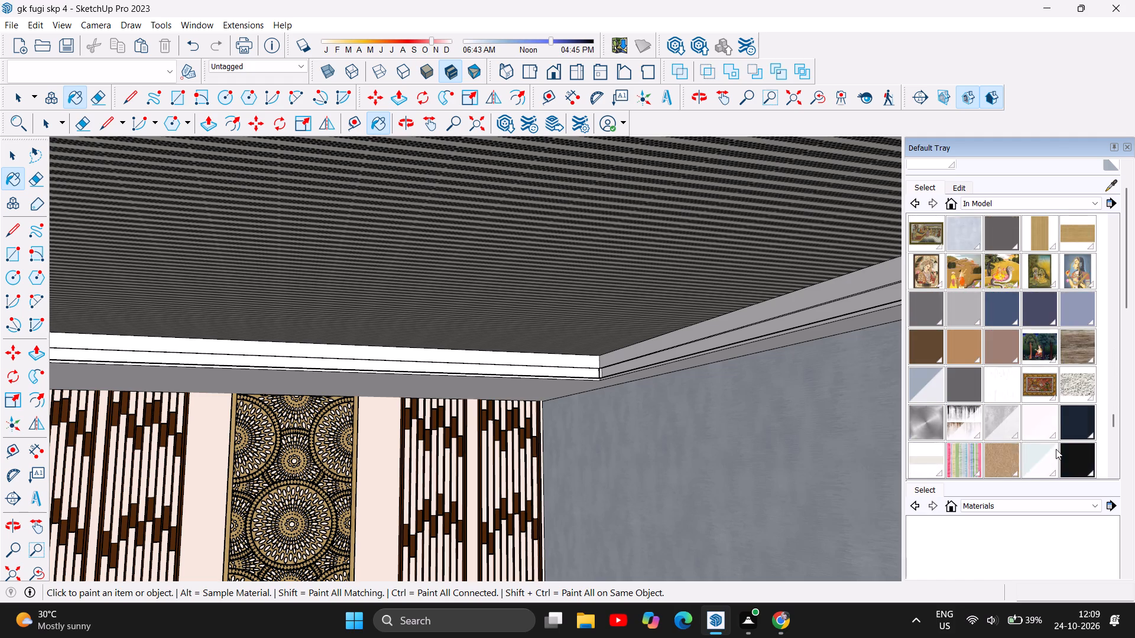
scroll(1056, 449, down, 2)
click(1072, 425)
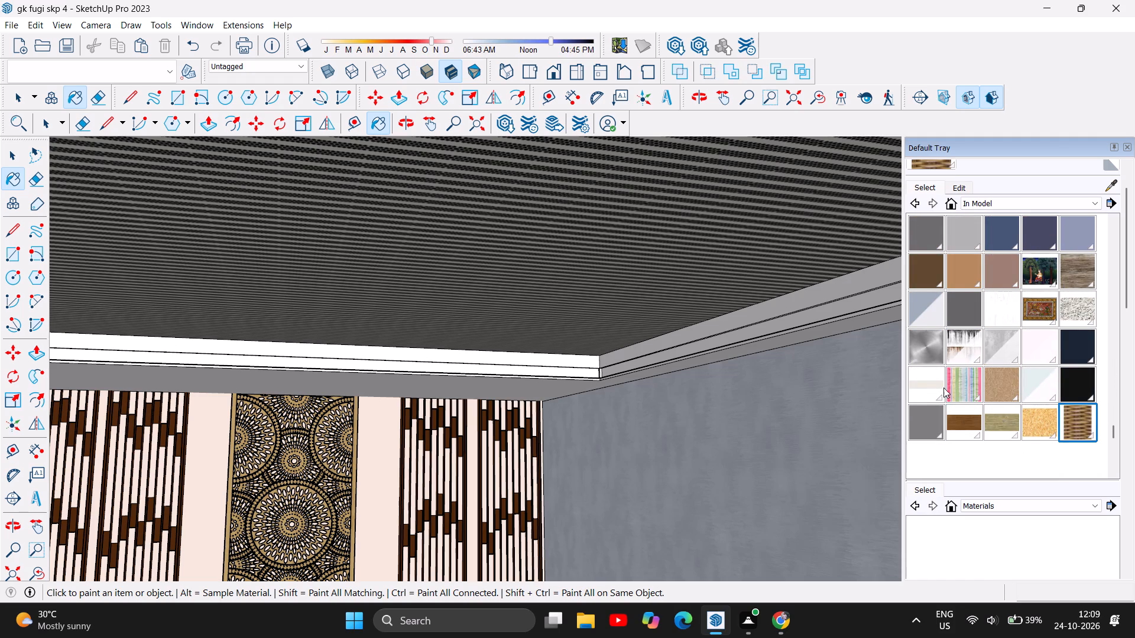
click(540, 240)
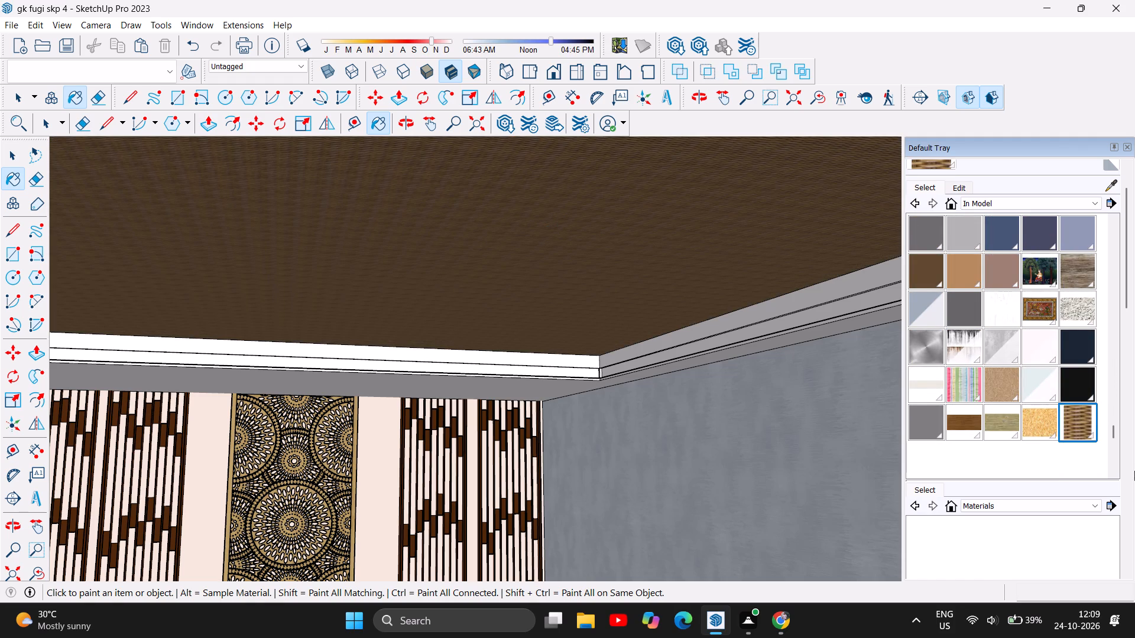
Look back through the in-model materials and check the Materials collection for other ceiling finishes.
scroll(983, 370, up, 5)
scroll(983, 370, up, 17)
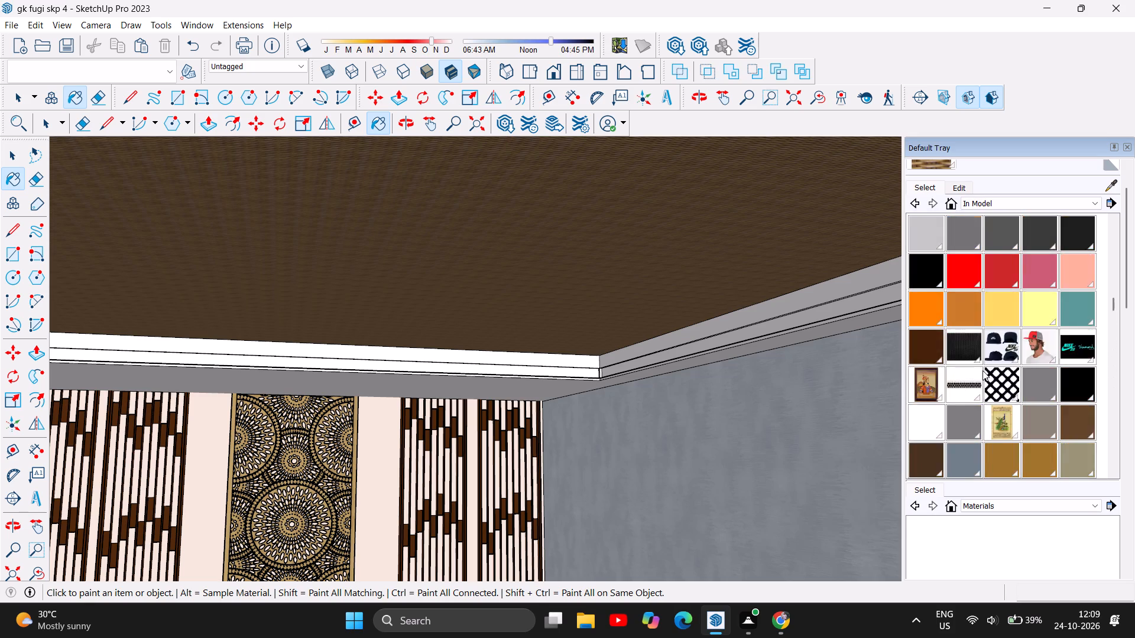
scroll(982, 370, up, 6)
click(975, 204)
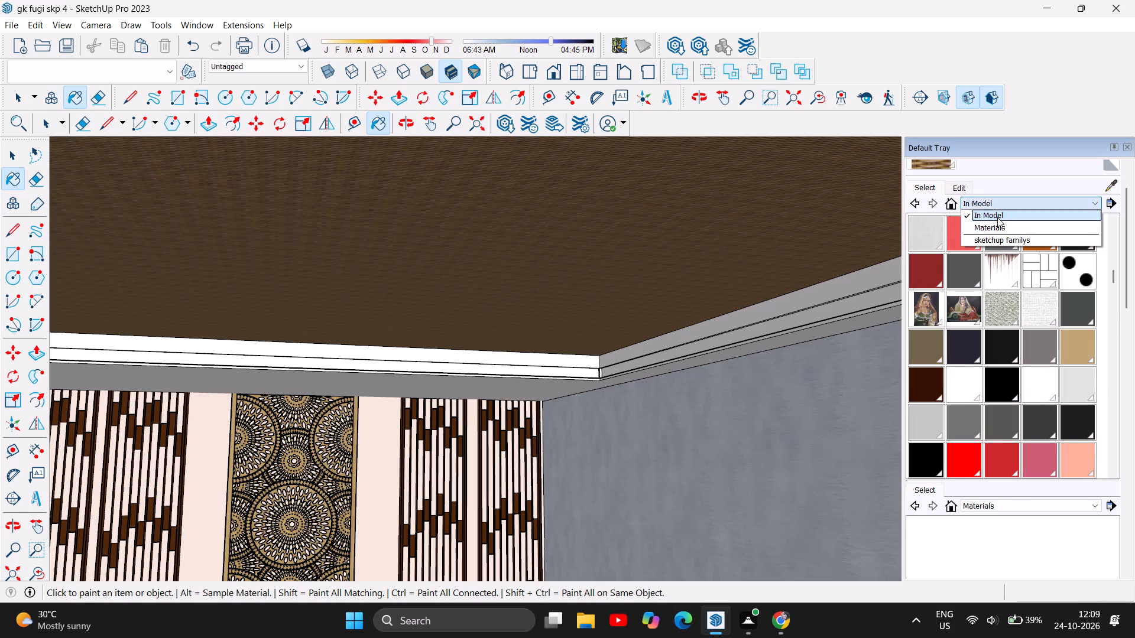
click(999, 224)
scroll(1020, 338, up, 4)
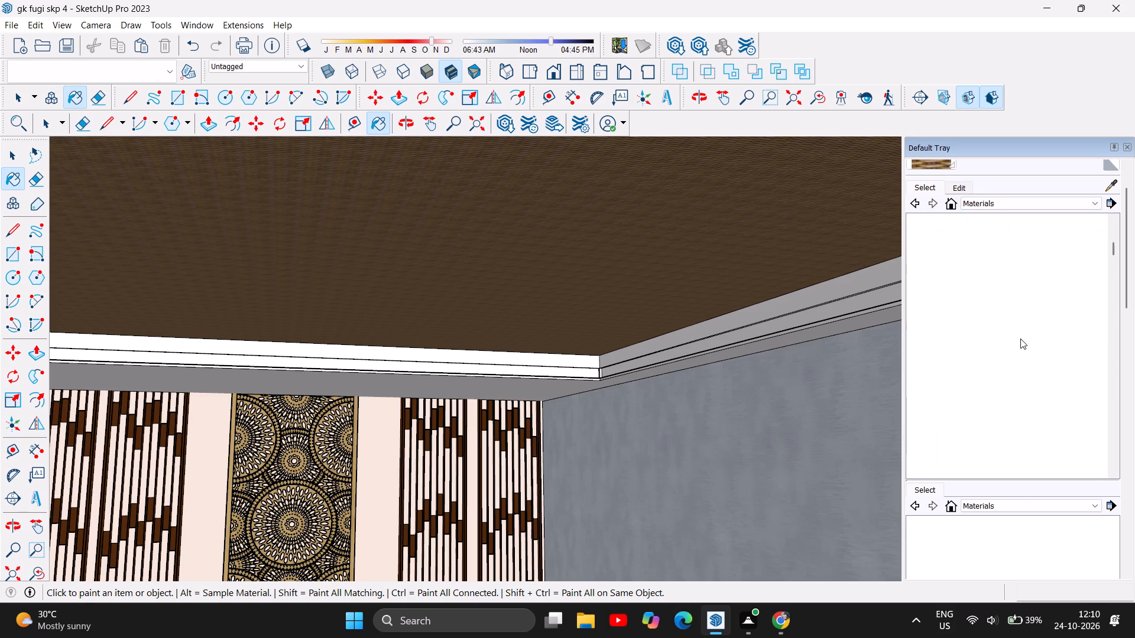
scroll(1020, 338, up, 7)
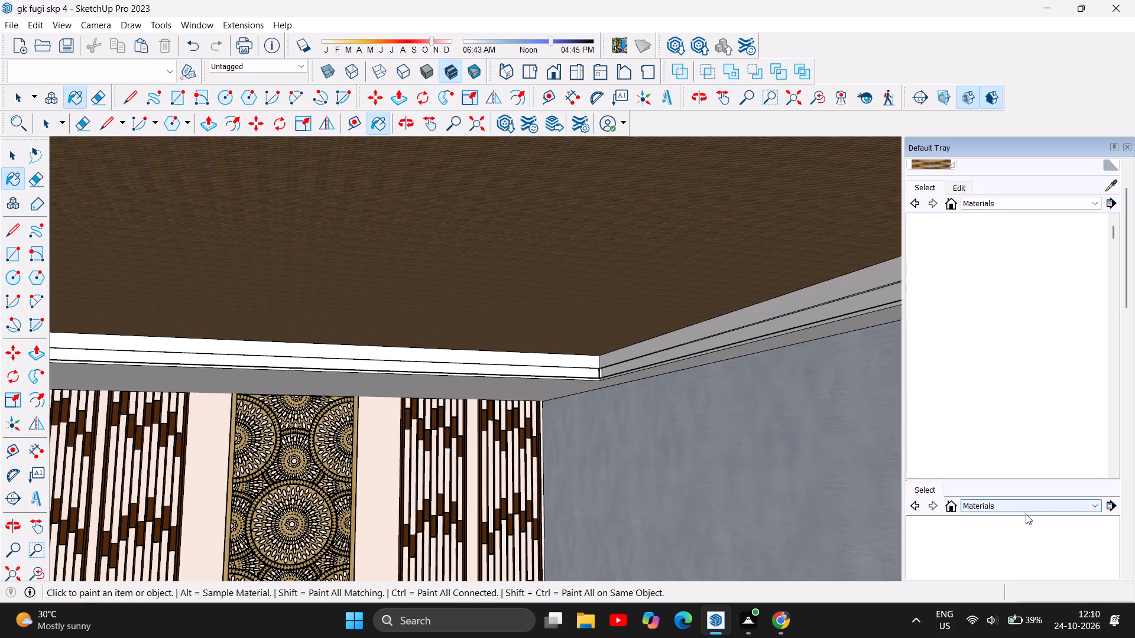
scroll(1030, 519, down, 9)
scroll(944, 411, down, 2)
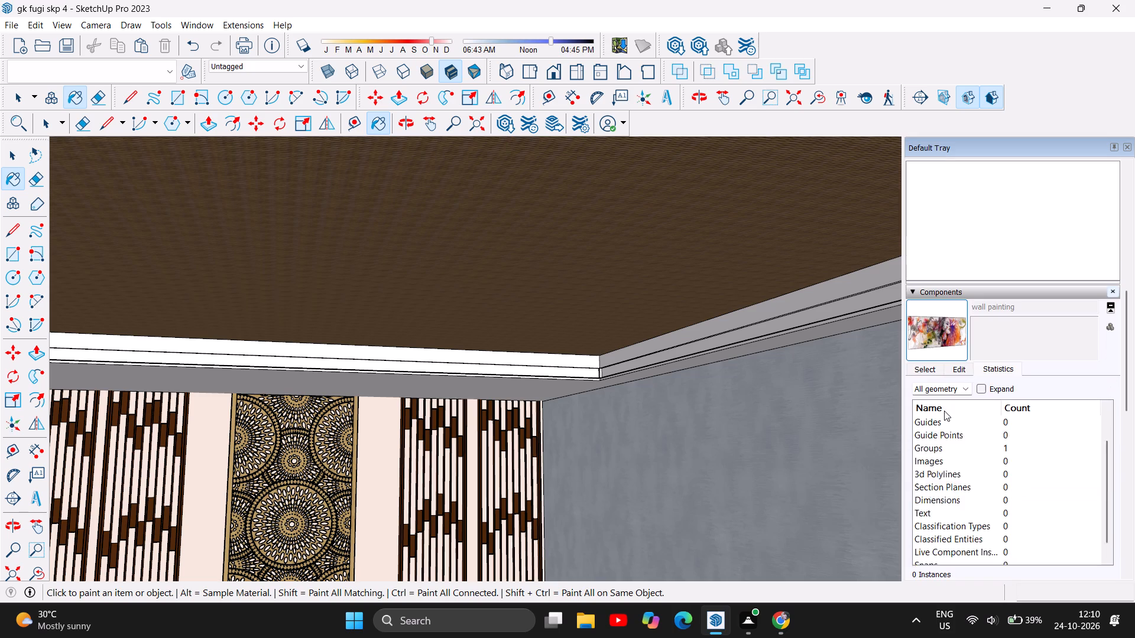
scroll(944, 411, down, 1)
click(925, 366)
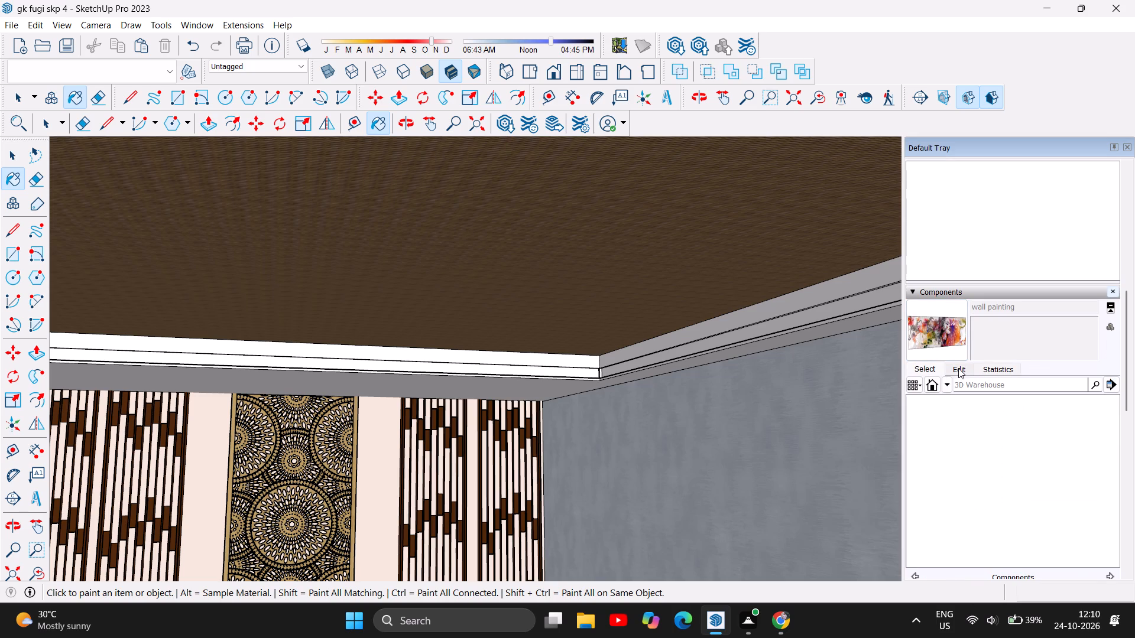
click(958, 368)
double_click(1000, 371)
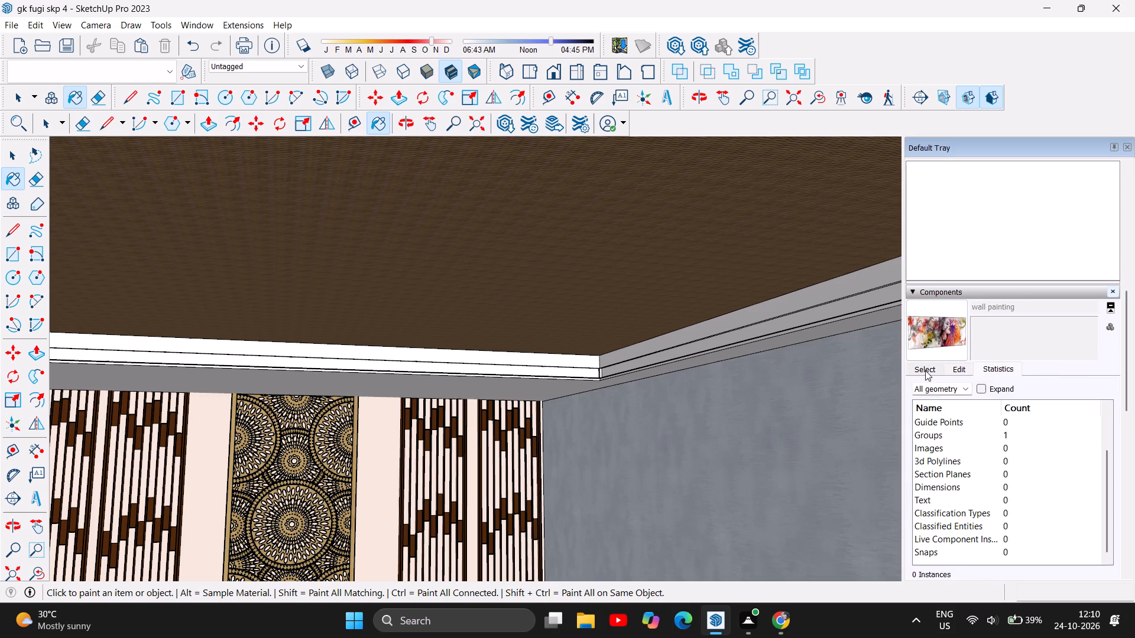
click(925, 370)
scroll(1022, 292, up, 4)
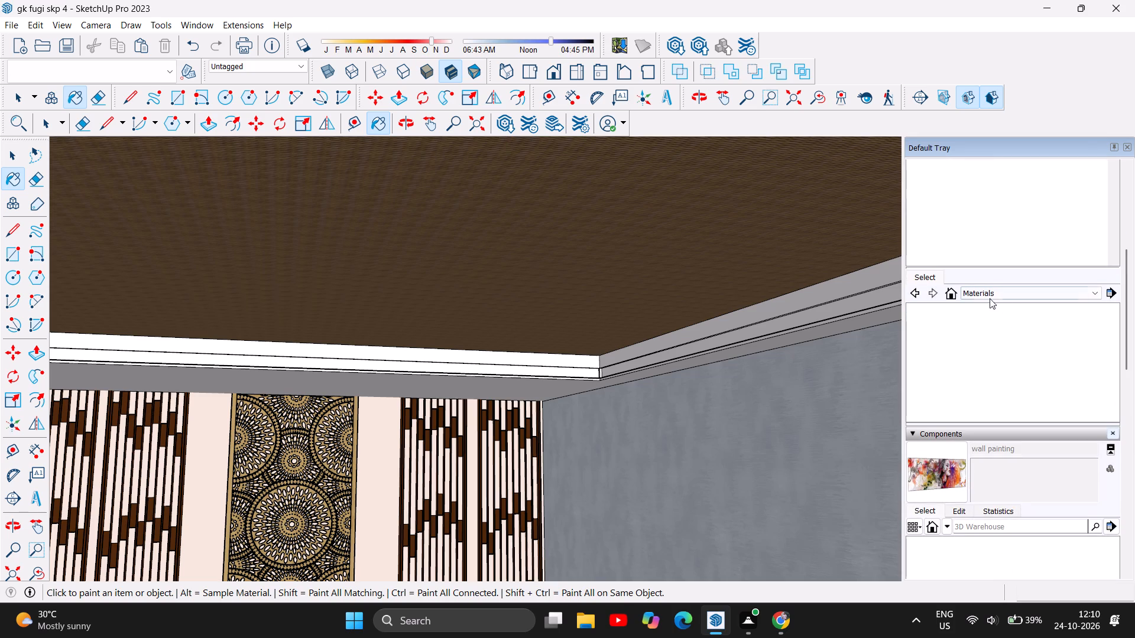
Browse the in-model materials and the sketchup familys collection in the secondary material browser for another ceiling finish.
click(949, 291)
click(985, 298)
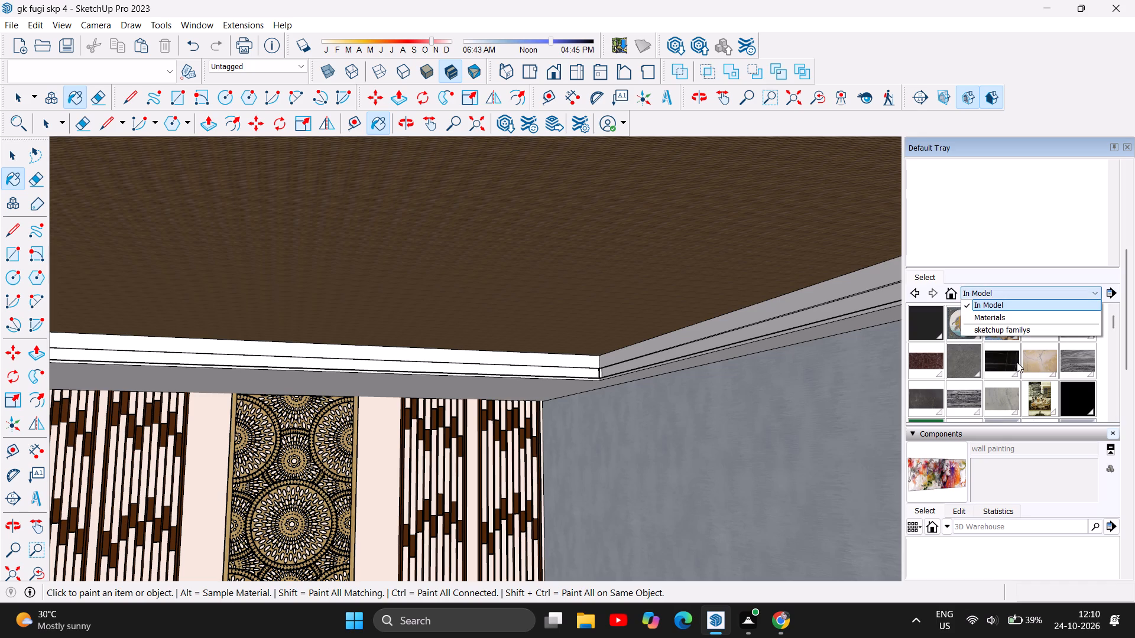
scroll(1037, 399, up, 4)
scroll(1039, 400, down, 4)
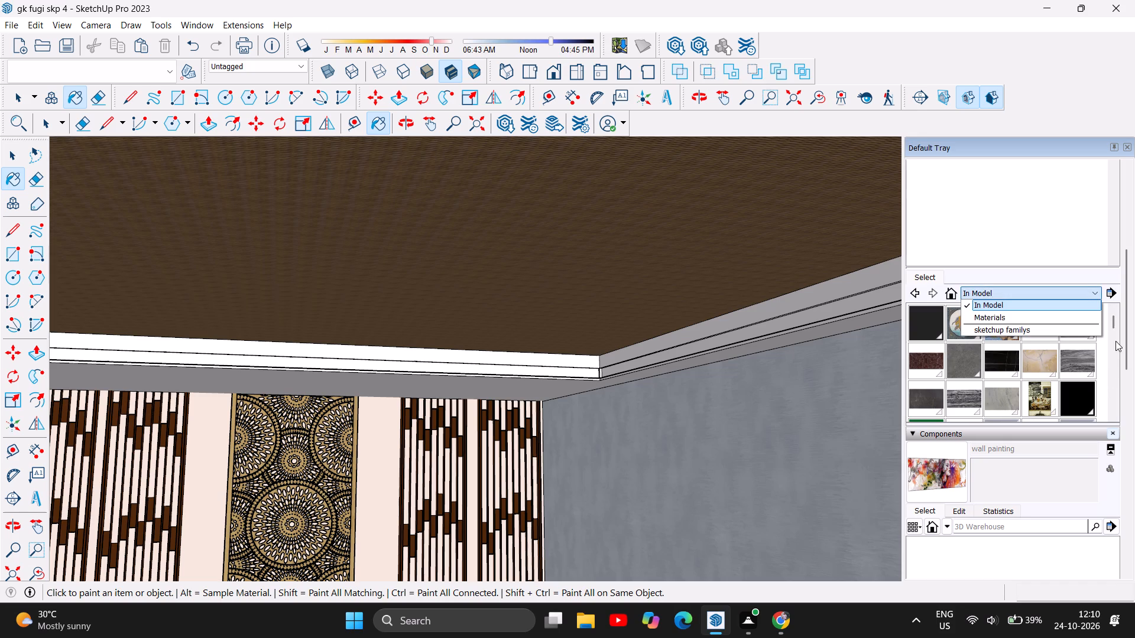
scroll(1110, 330, down, 3)
click(1110, 330)
scroll(1050, 356, down, 2)
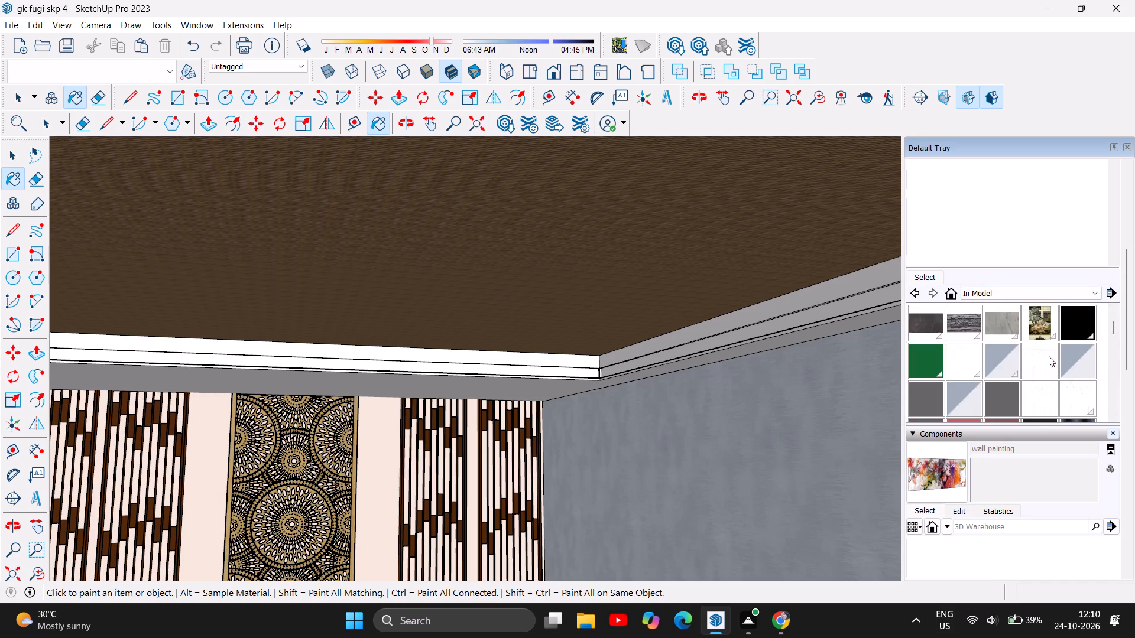
scroll(1049, 356, down, 8)
click(1042, 292)
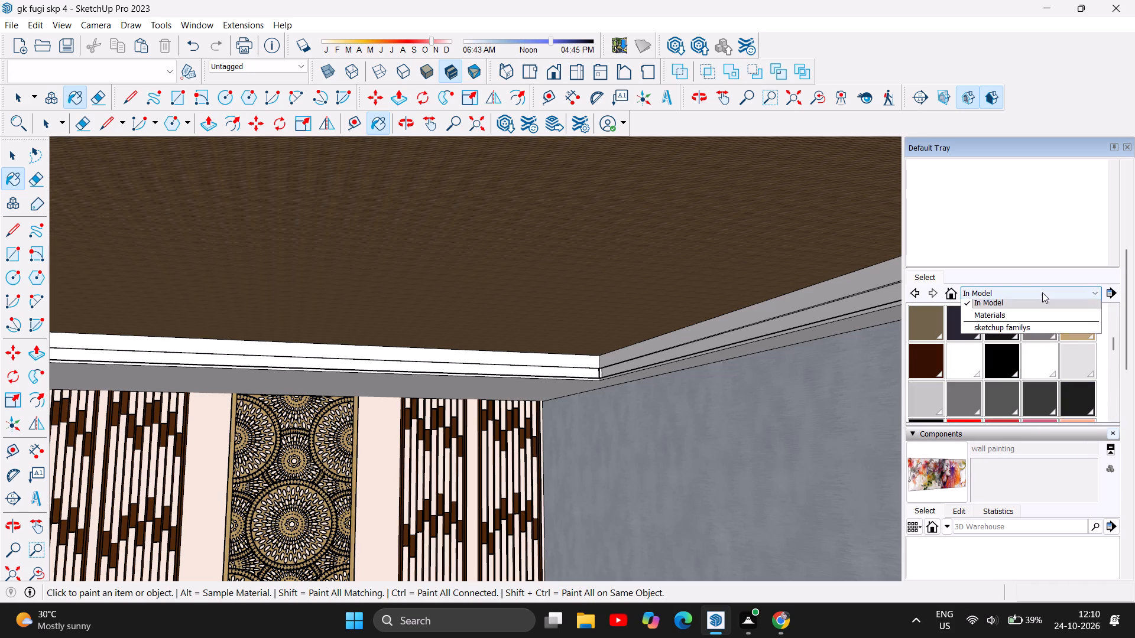
click(1022, 328)
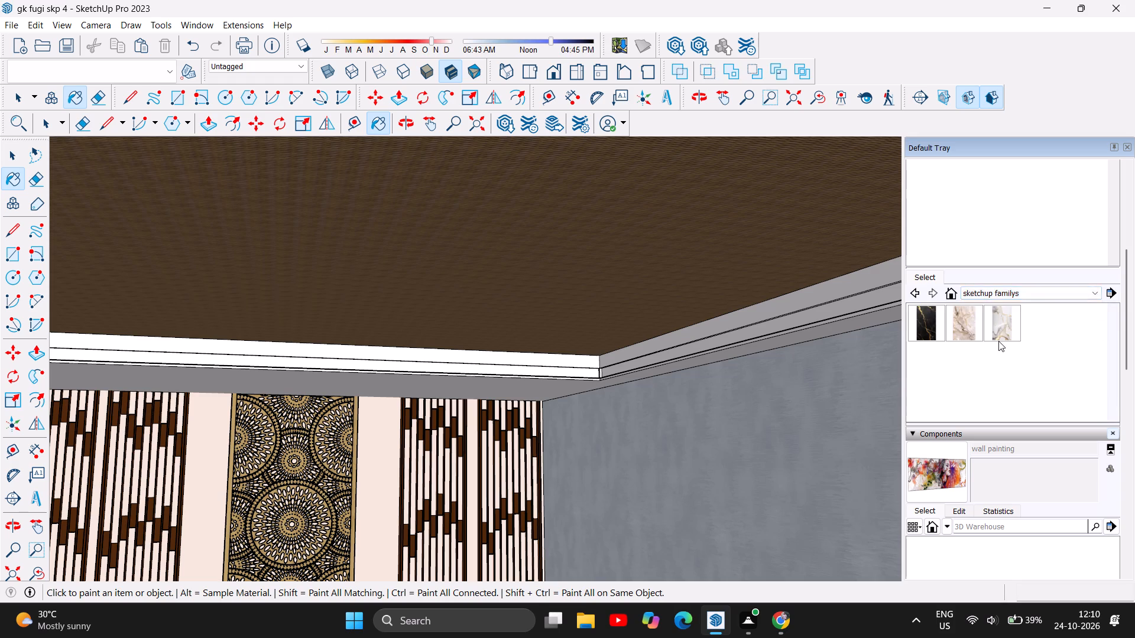
scroll(998, 341, up, 4)
scroll(977, 449, up, 2)
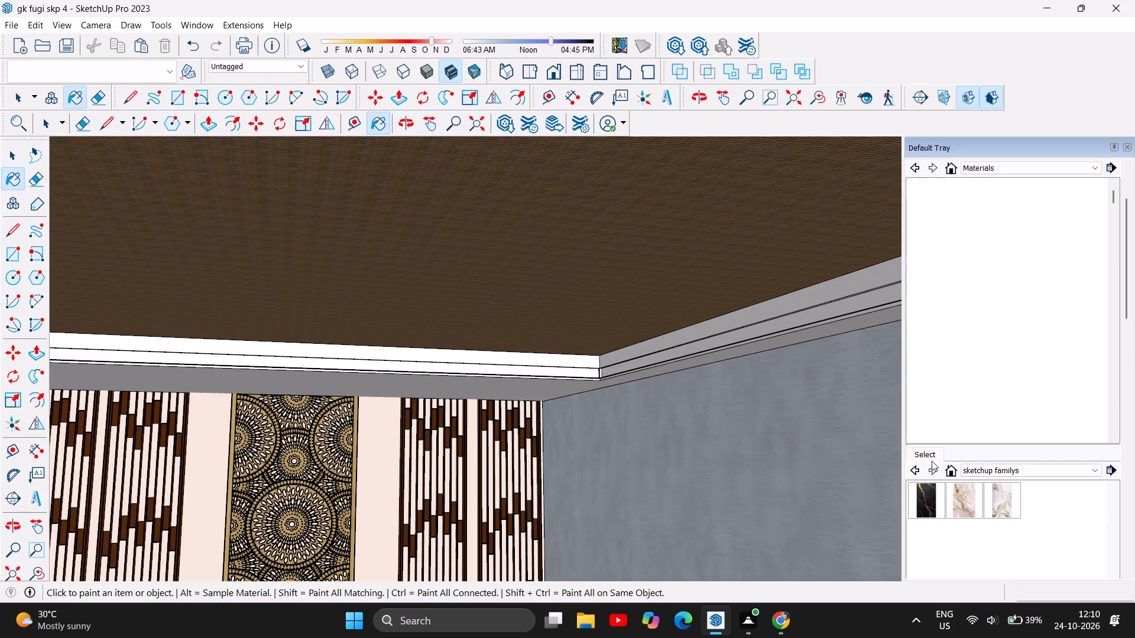
Examine the in-model materials through to the end in the secondary material browser and recheck the sketchup familys collection.
click(951, 470)
scroll(1031, 509, down, 3)
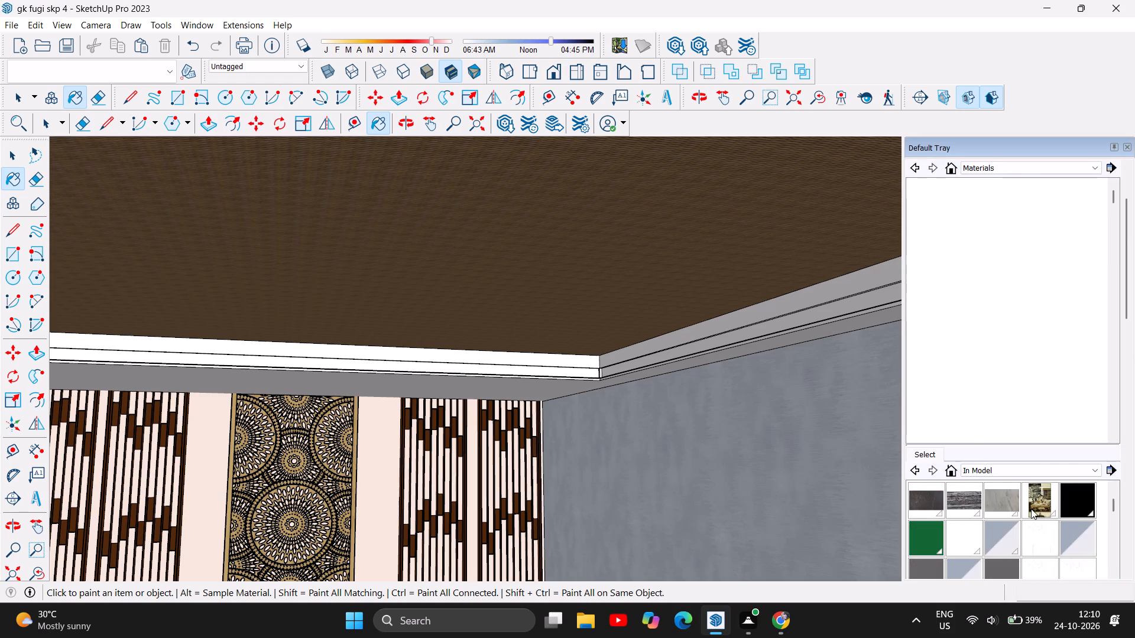
scroll(1031, 509, down, 16)
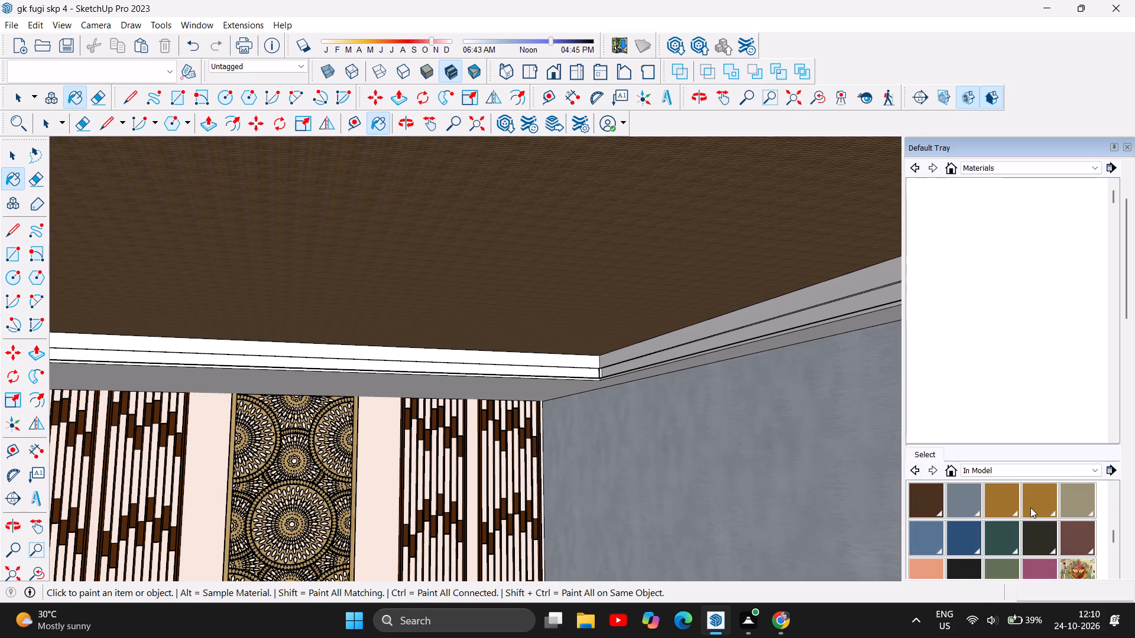
scroll(1030, 507, down, 19)
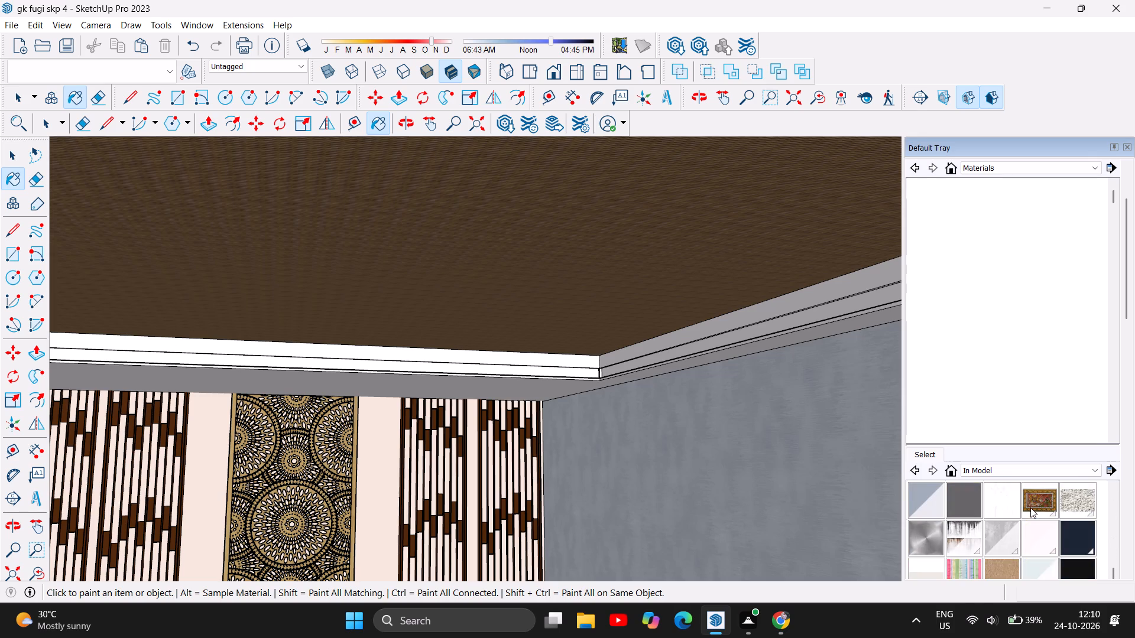
scroll(1030, 507, down, 8)
click(1068, 473)
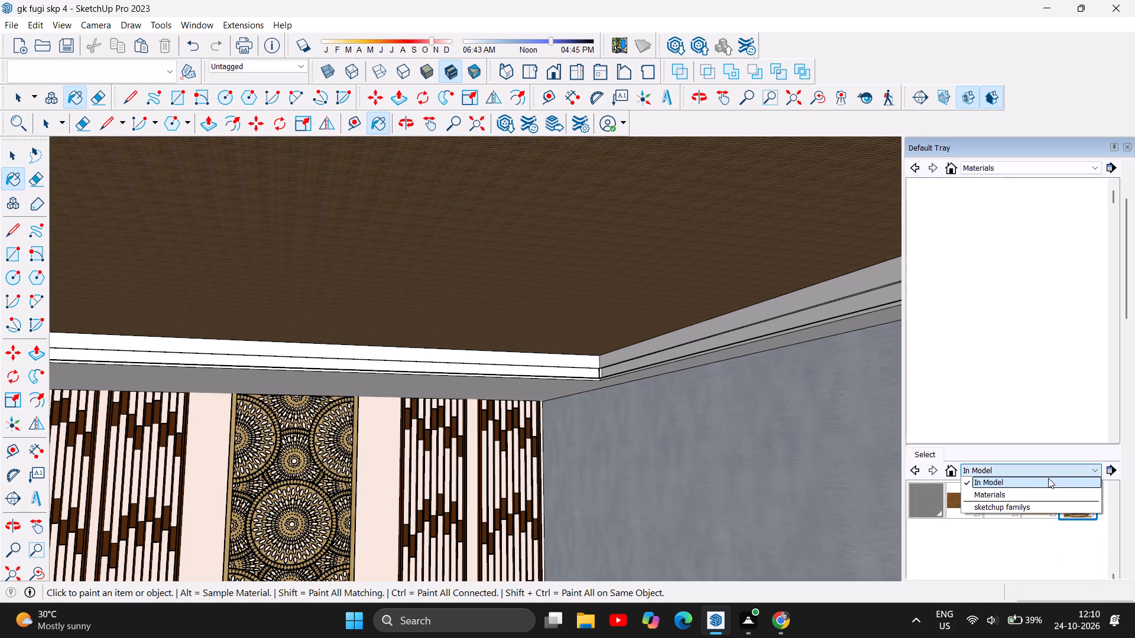
click(1019, 506)
scroll(1006, 503, up, 4)
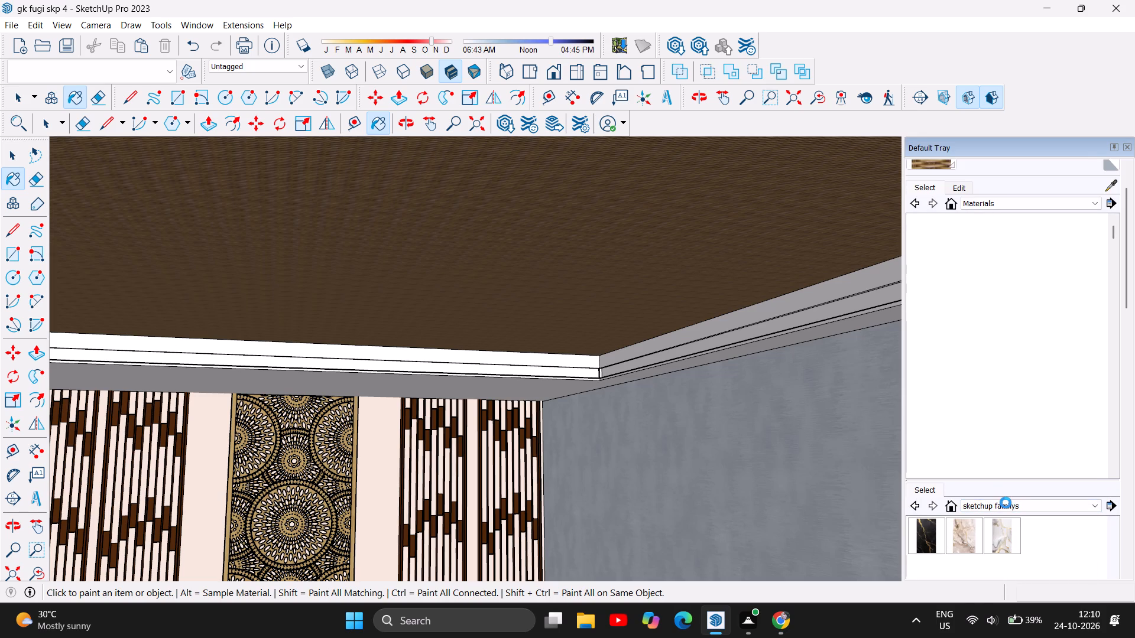
scroll(1006, 503, down, 4)
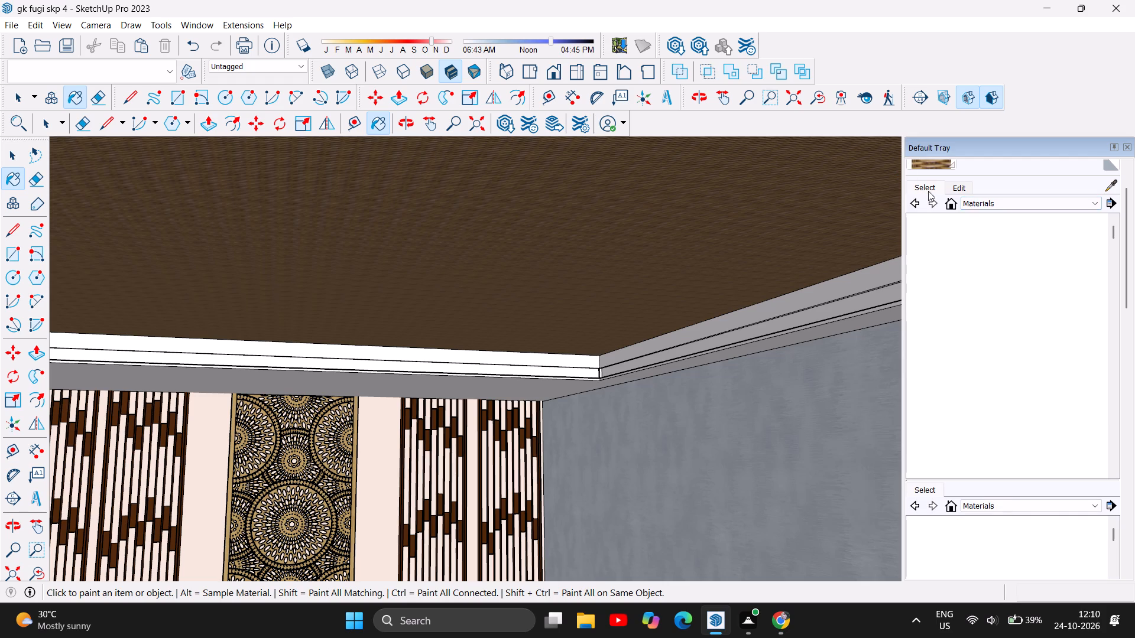
Look through the in-model materials again for another finish for the recessed ceiling face.
click(958, 207)
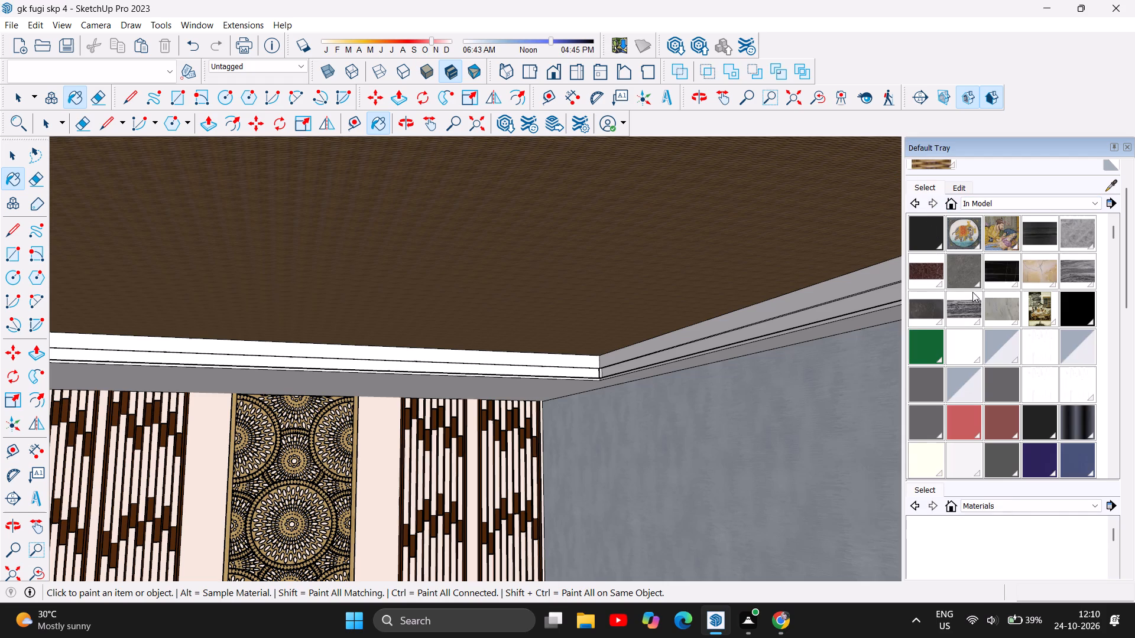
scroll(973, 292, down, 15)
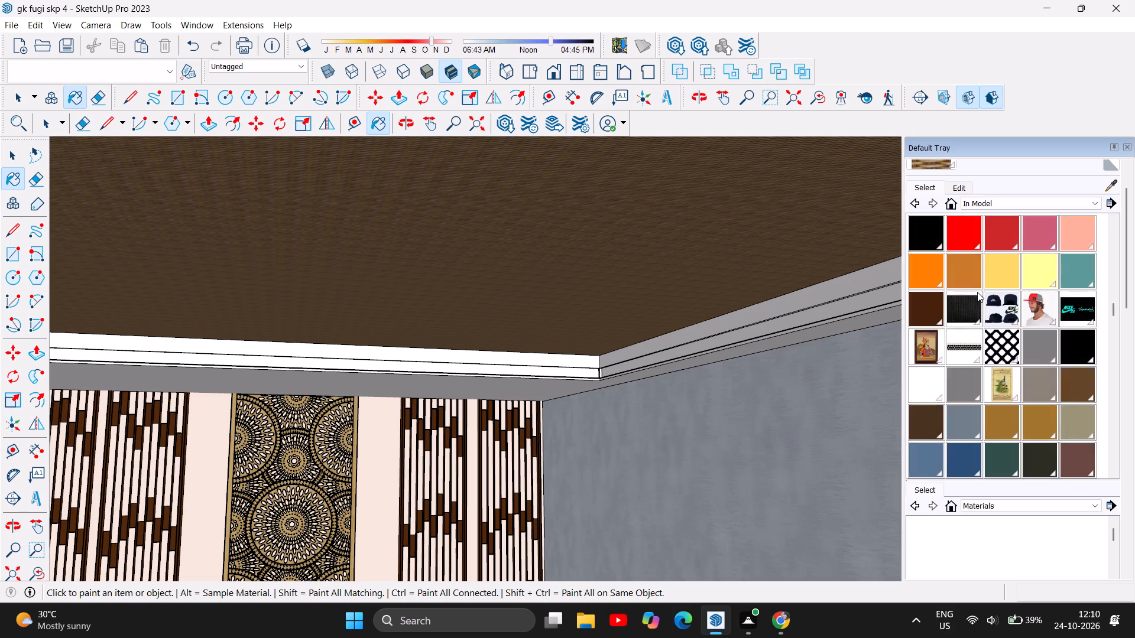
scroll(977, 292, down, 19)
scroll(977, 292, down, 2)
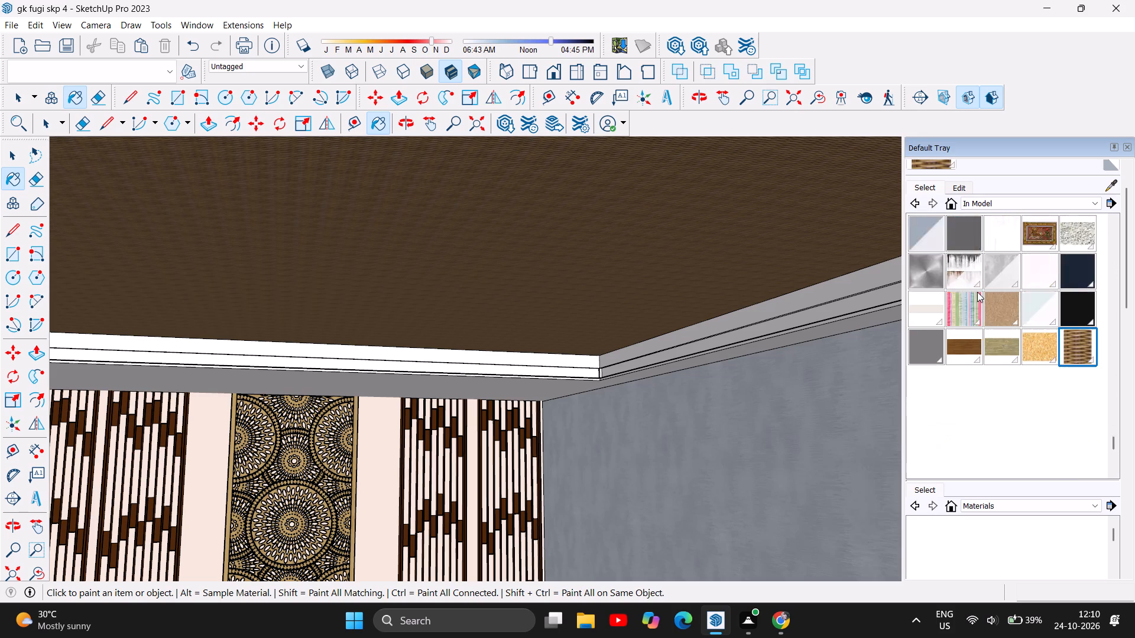
scroll(977, 292, down, 8)
scroll(977, 292, up, 17)
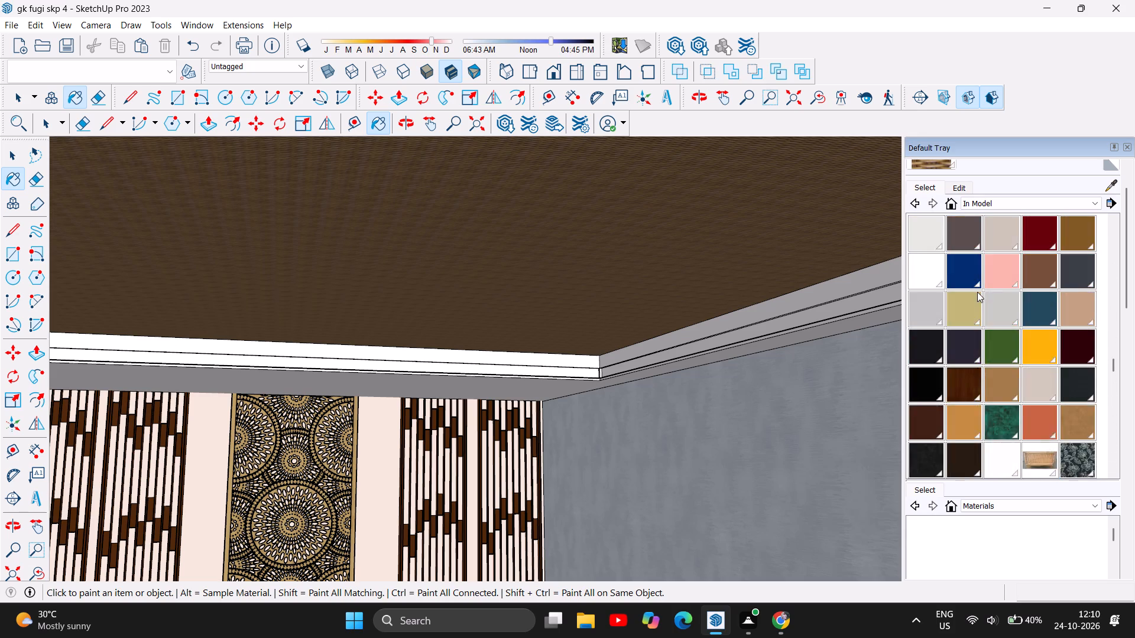
scroll(977, 292, up, 13)
scroll(1042, 307, down, 3)
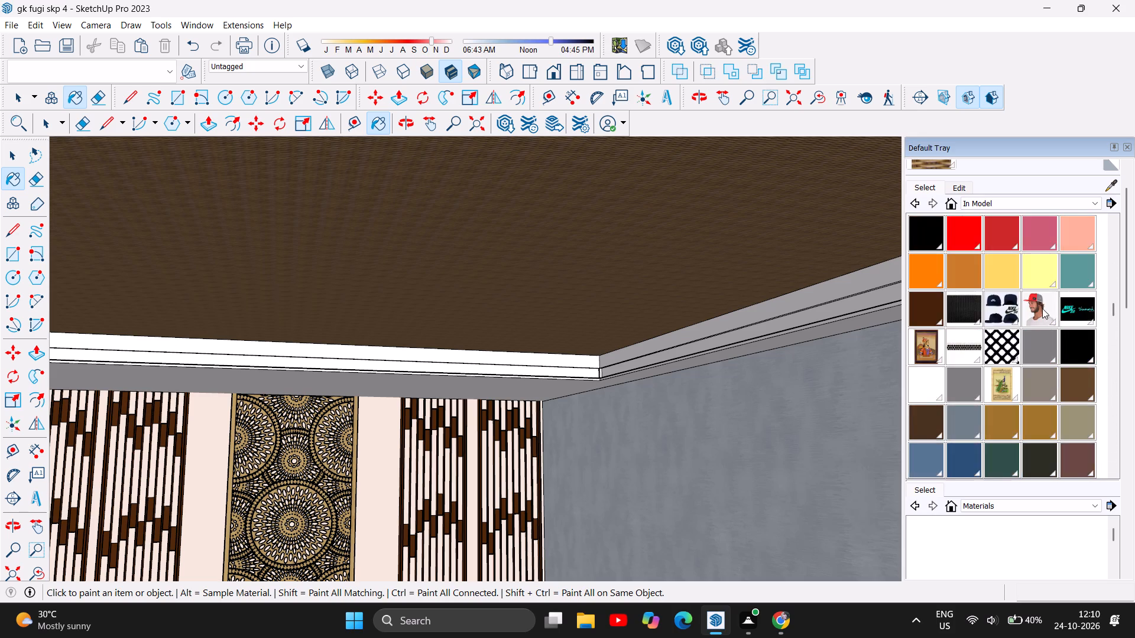
scroll(1041, 311, down, 4)
scroll(1041, 311, up, 11)
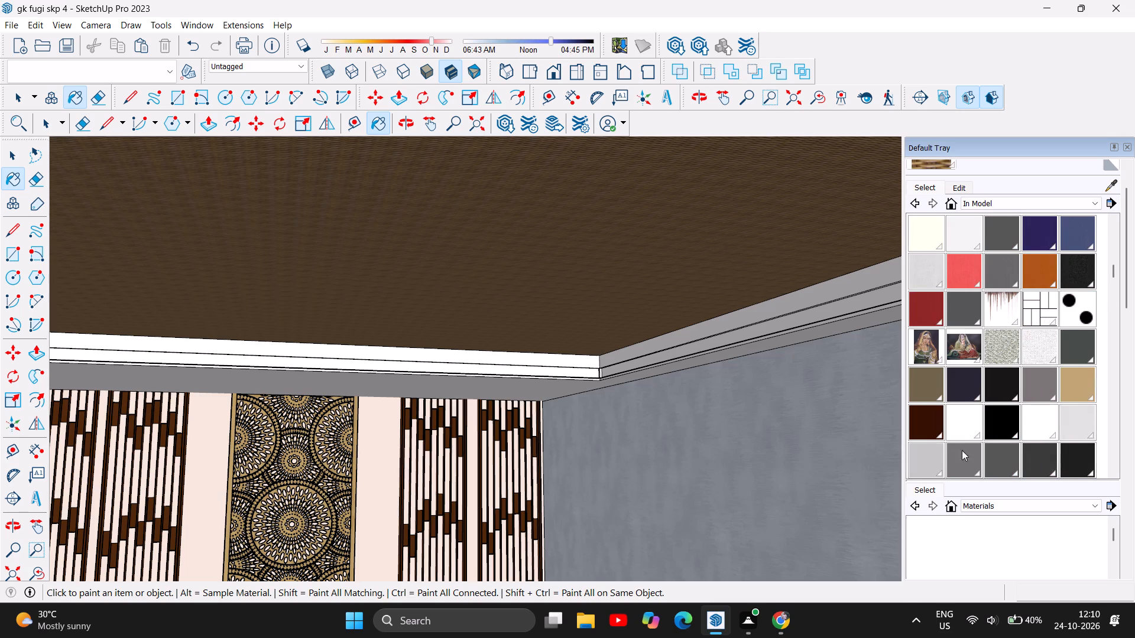
Switch to 3D Warehouse in Chrome and search the models for "decor".
click(780, 624)
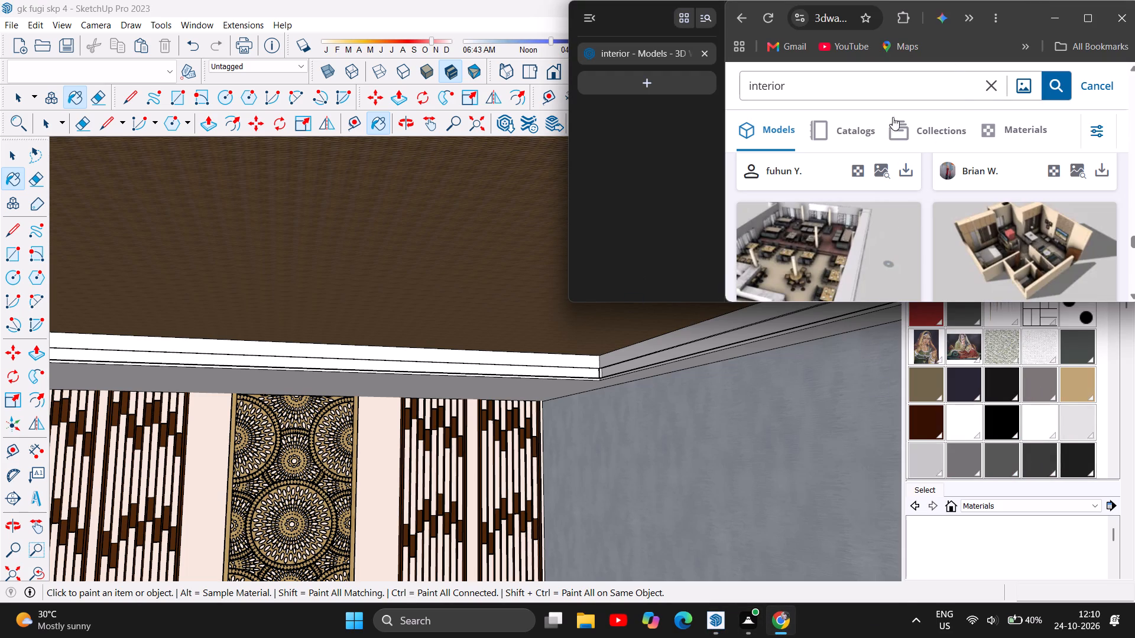
click(987, 84)
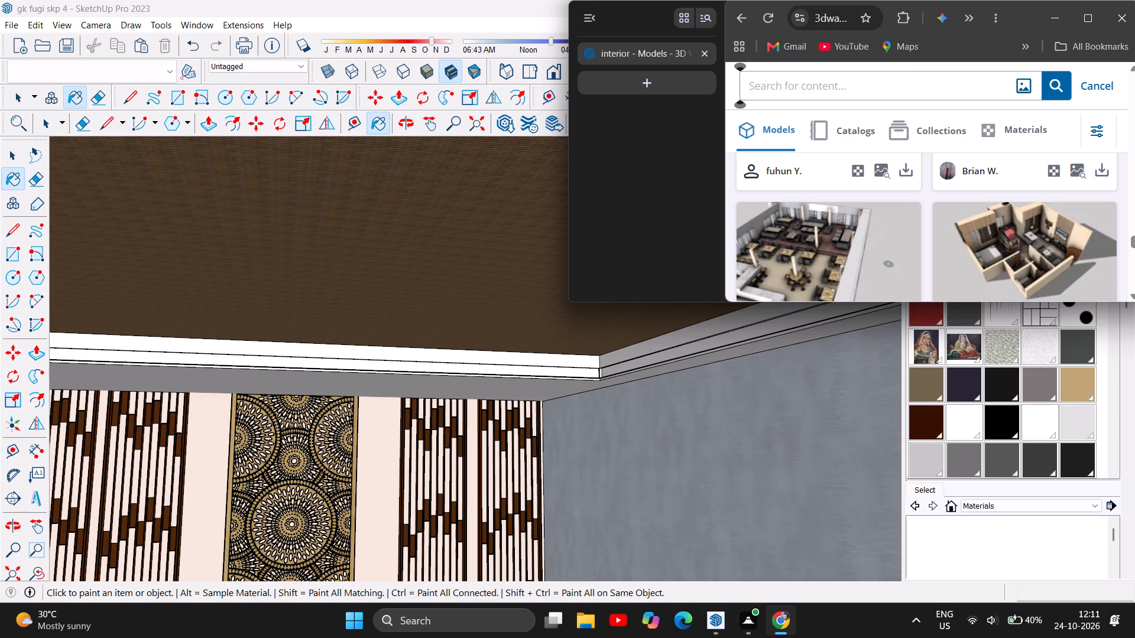
text(woo)
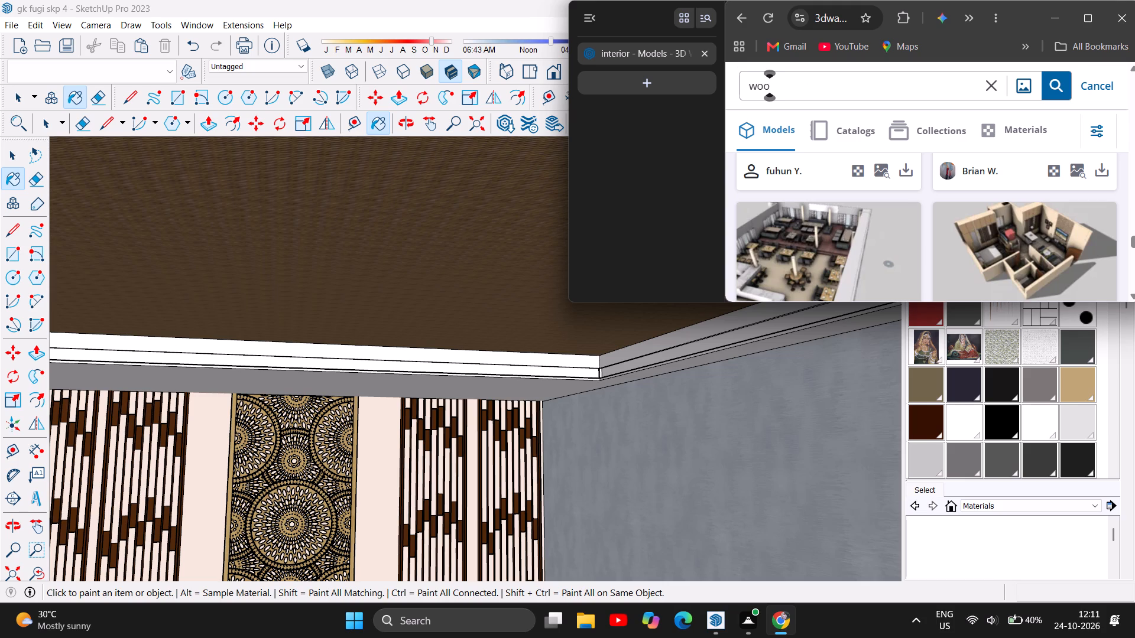
key(BackSpace)
key(BackSpace)
key(BackSpace)
text(decor)
click(1055, 87)
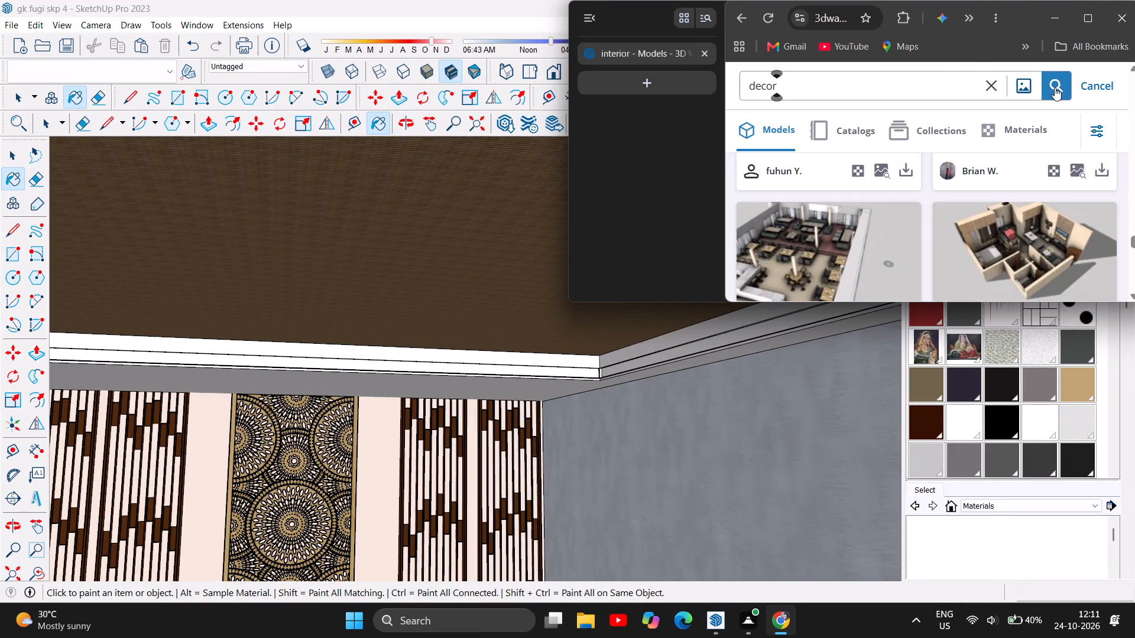
Browse the decor models from the start of the results for a piece that suits the room.
scroll(873, 224, down, 2)
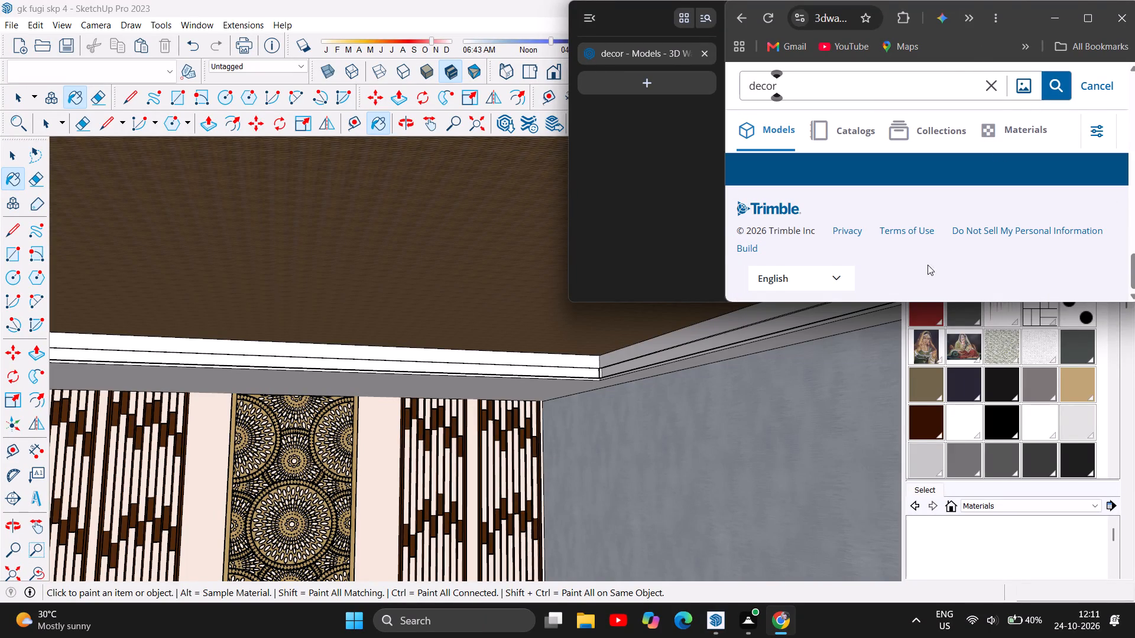
scroll(936, 267, up, 19)
scroll(936, 267, up, 4)
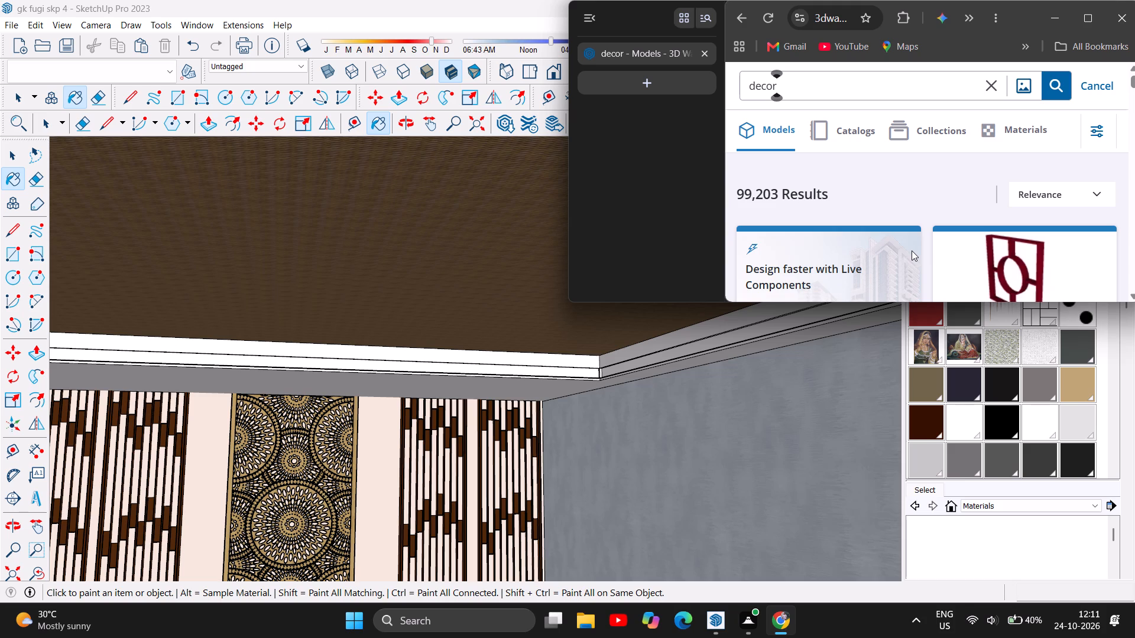
scroll(905, 251, down, 3)
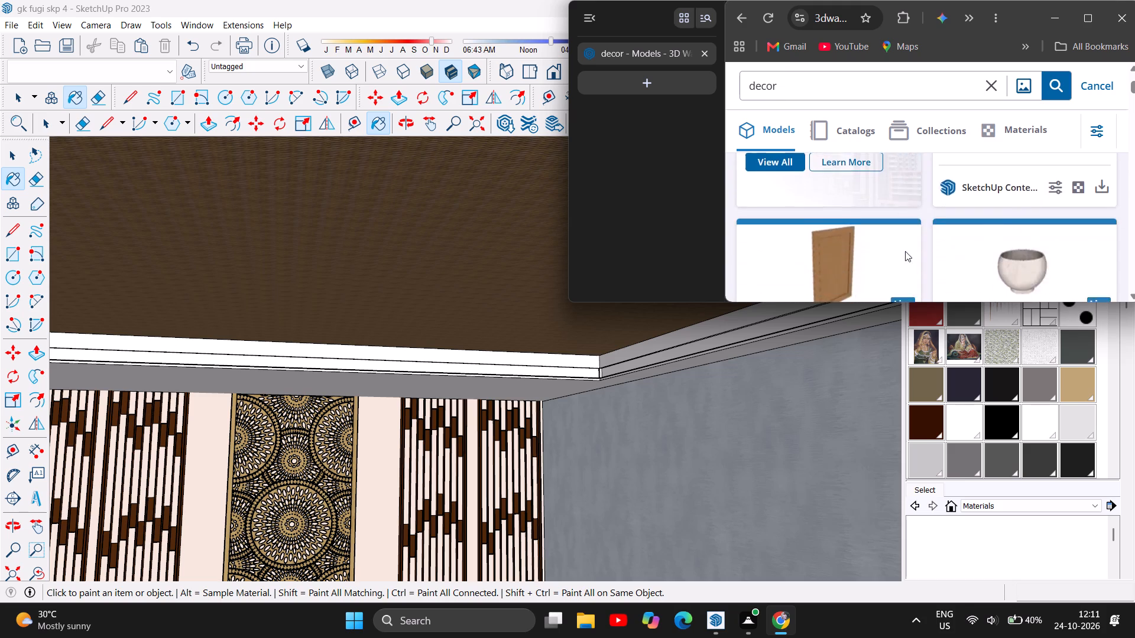
scroll(905, 251, down, 3)
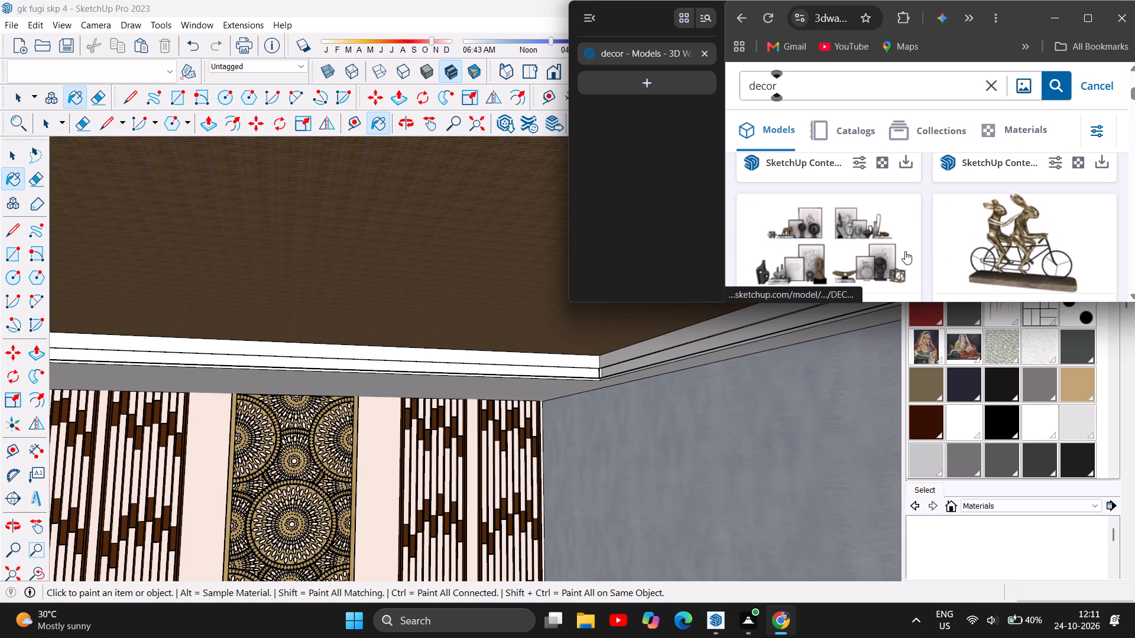
scroll(905, 251, down, 5)
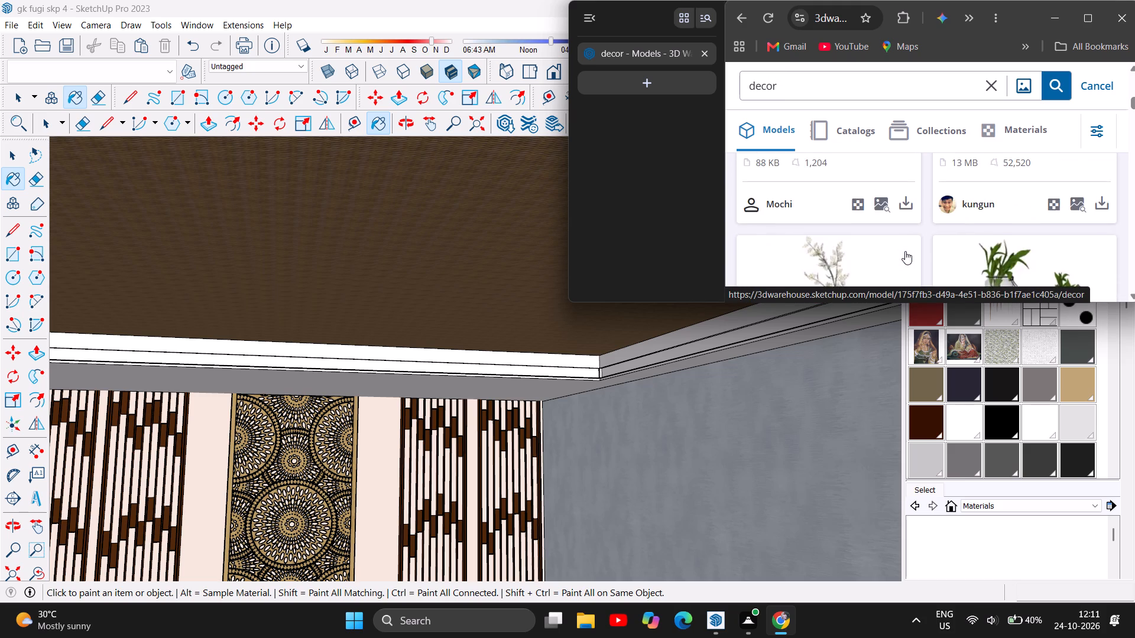
scroll(905, 251, down, 4)
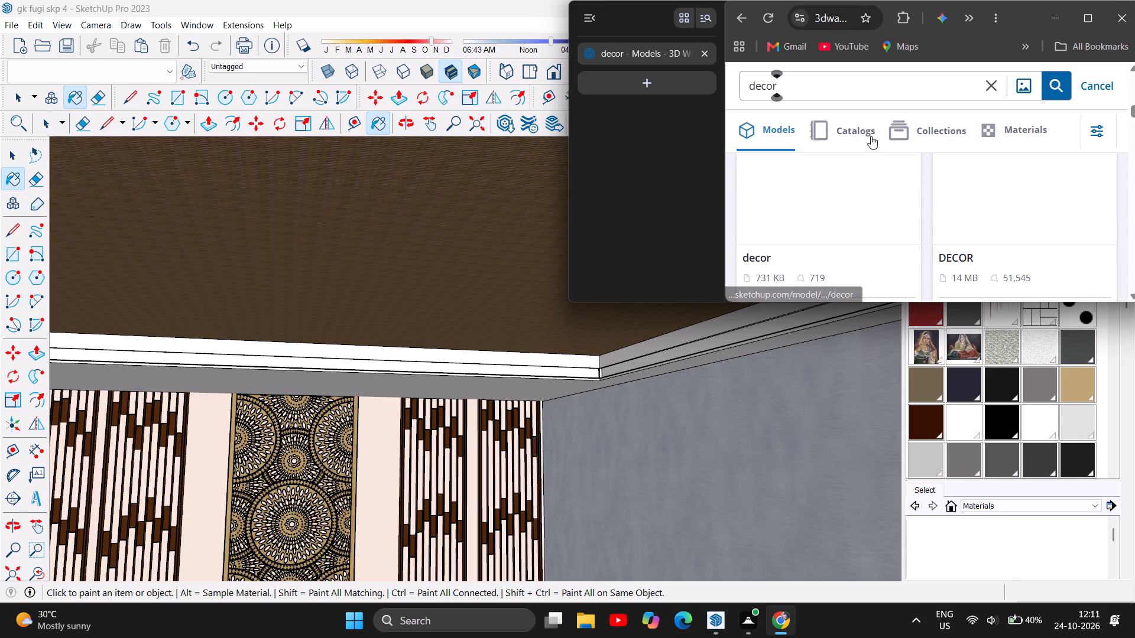
Refine the 3D Warehouse model search to "decor panels".
click(870, 79)
key(space)
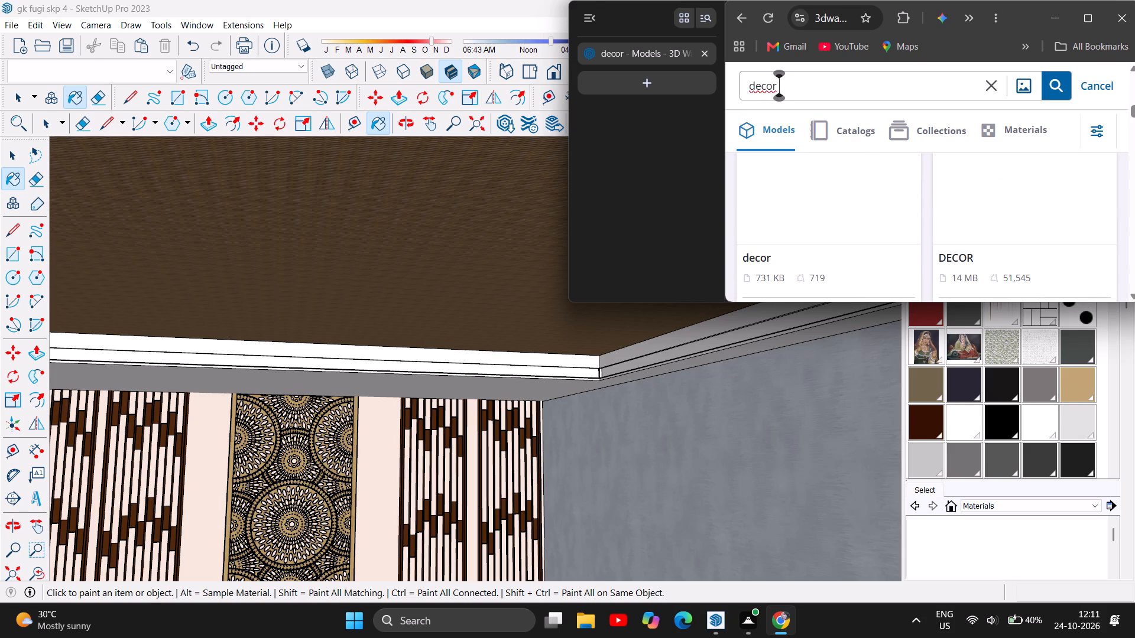
key(p)
key(a)
key(n)
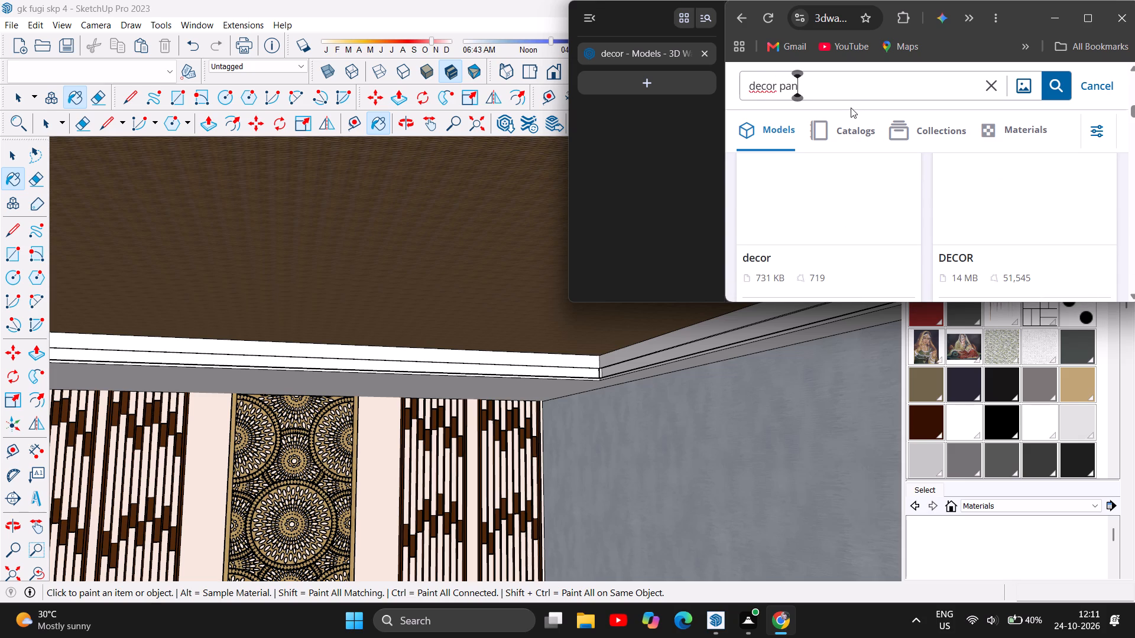
key(e)
key(l)
key(s)
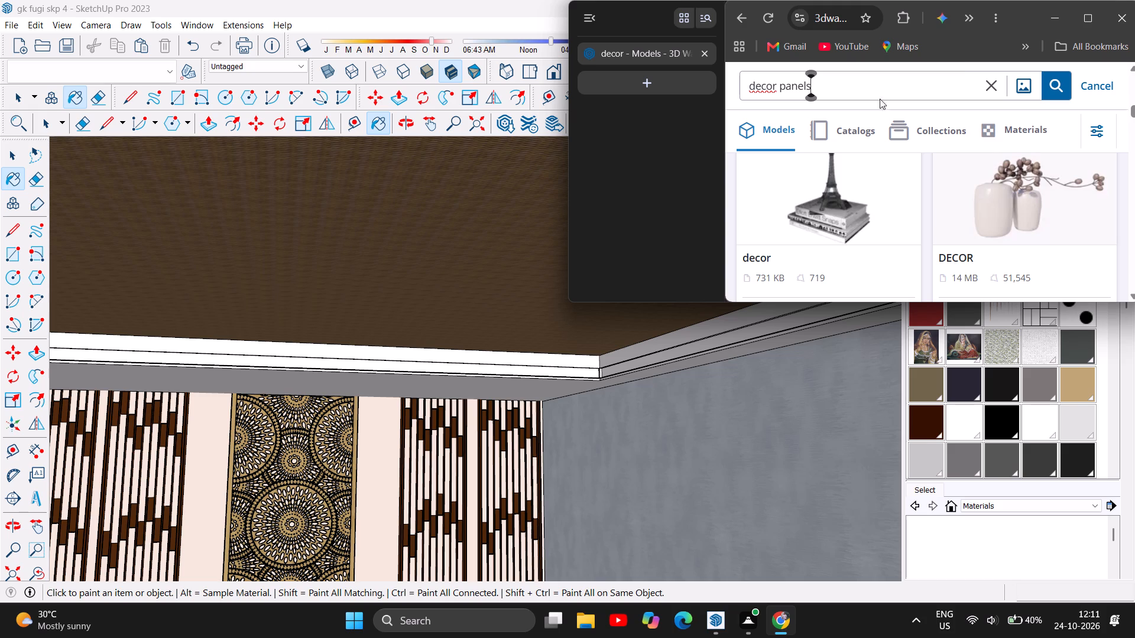
click(1052, 82)
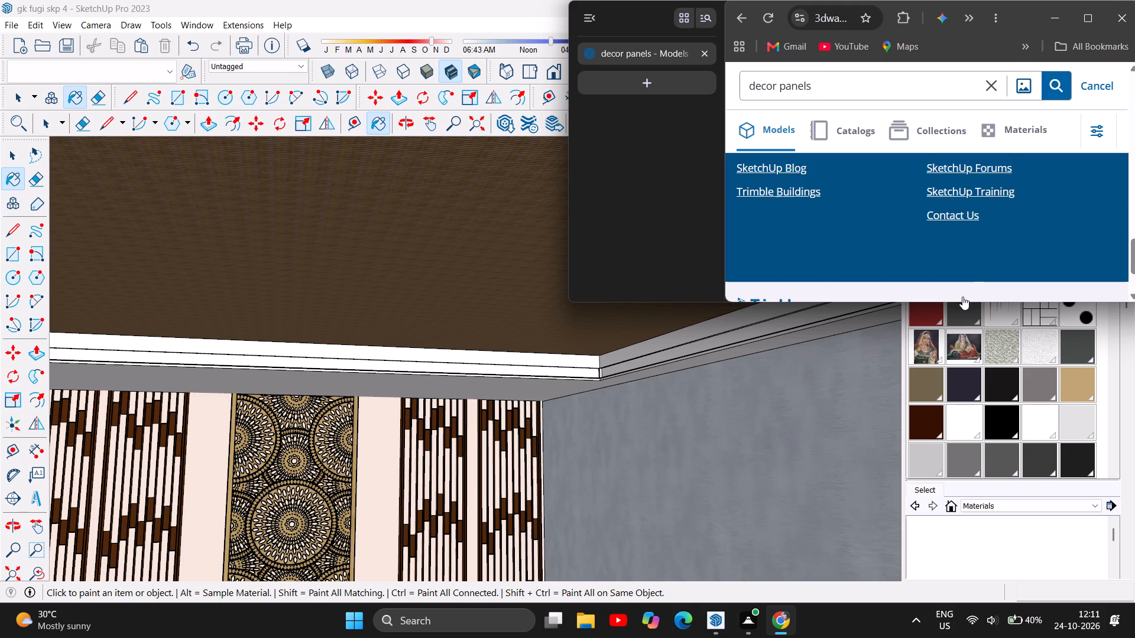
Browse the "decor panels" models from the start of the results for a decorative panel that suits the room.
scroll(977, 174, up, 7)
scroll(984, 238, up, 10)
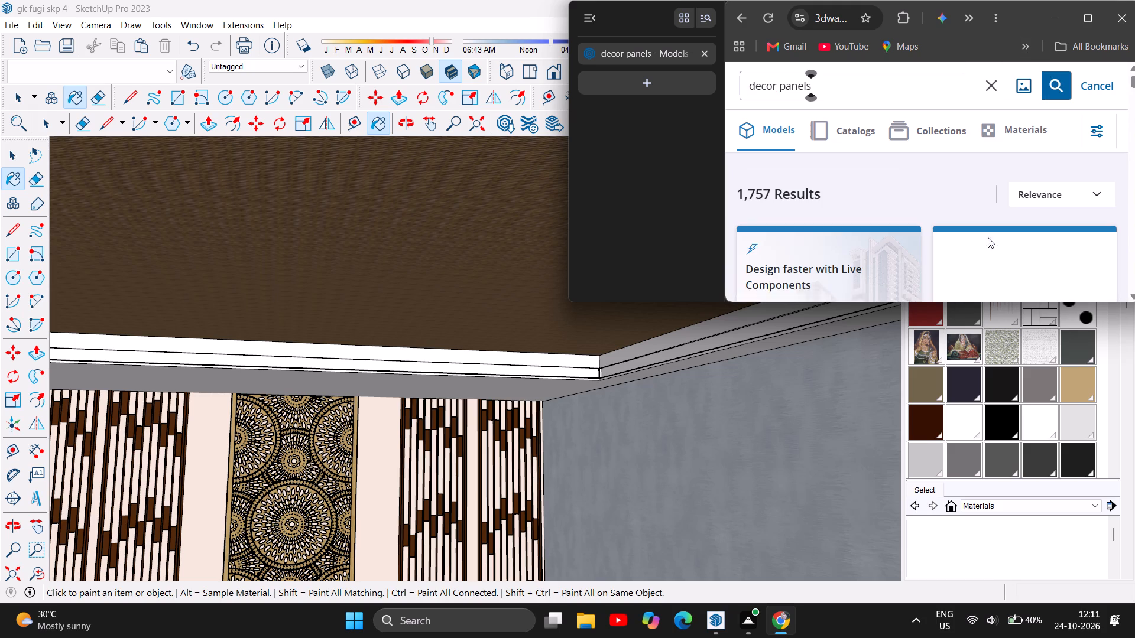
scroll(988, 237, up, 2)
scroll(988, 237, down, 4)
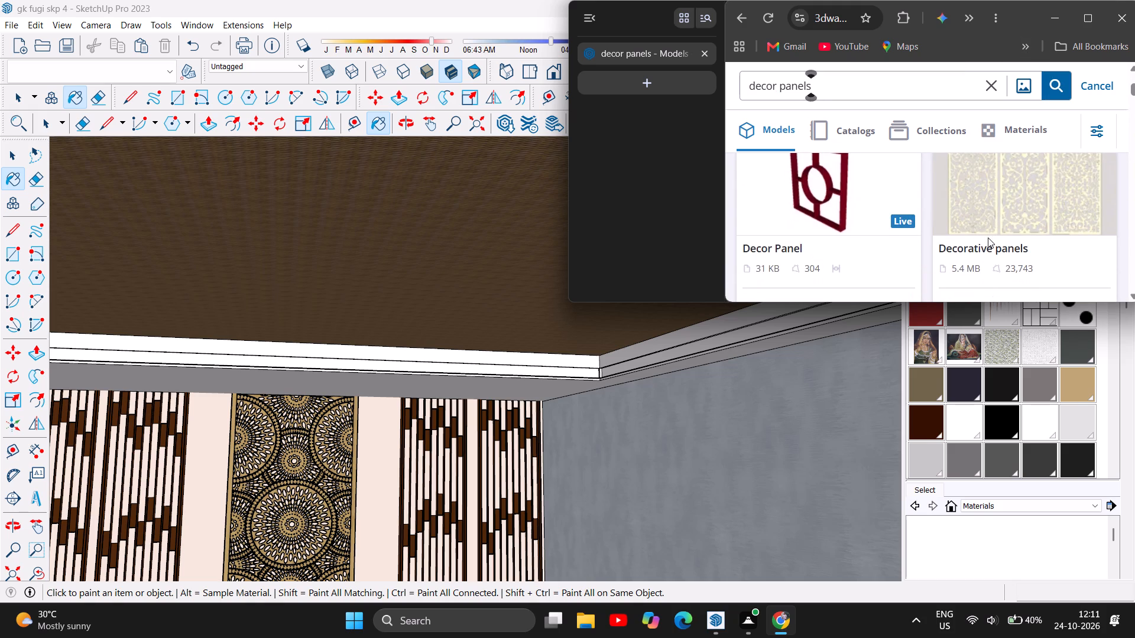
scroll(988, 237, up, 1)
scroll(988, 237, down, 3)
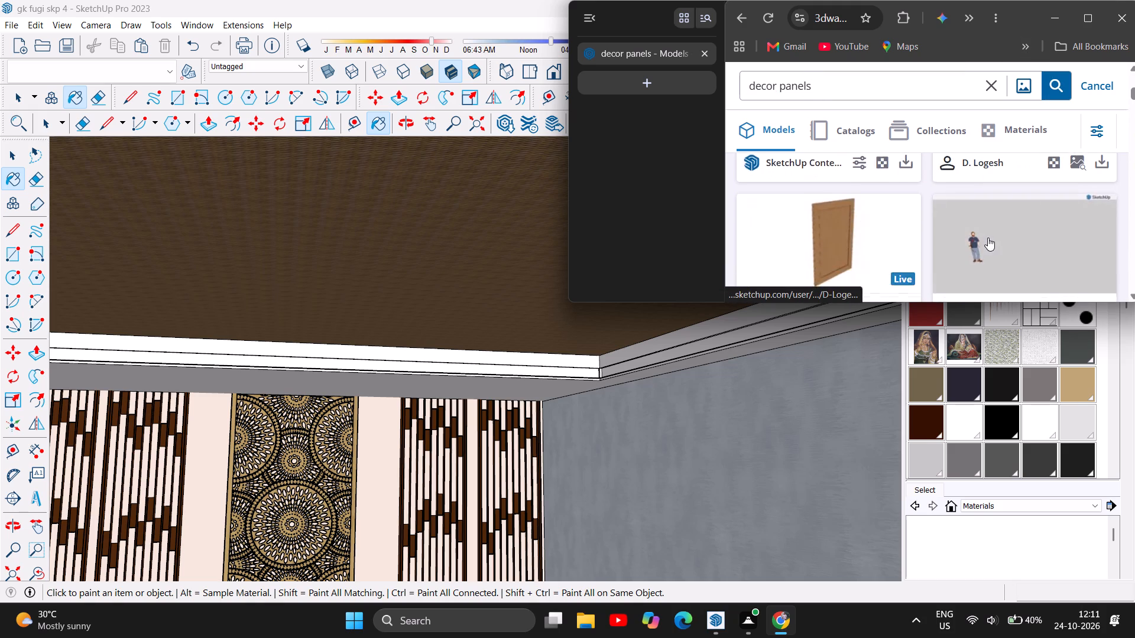
scroll(988, 237, down, 5)
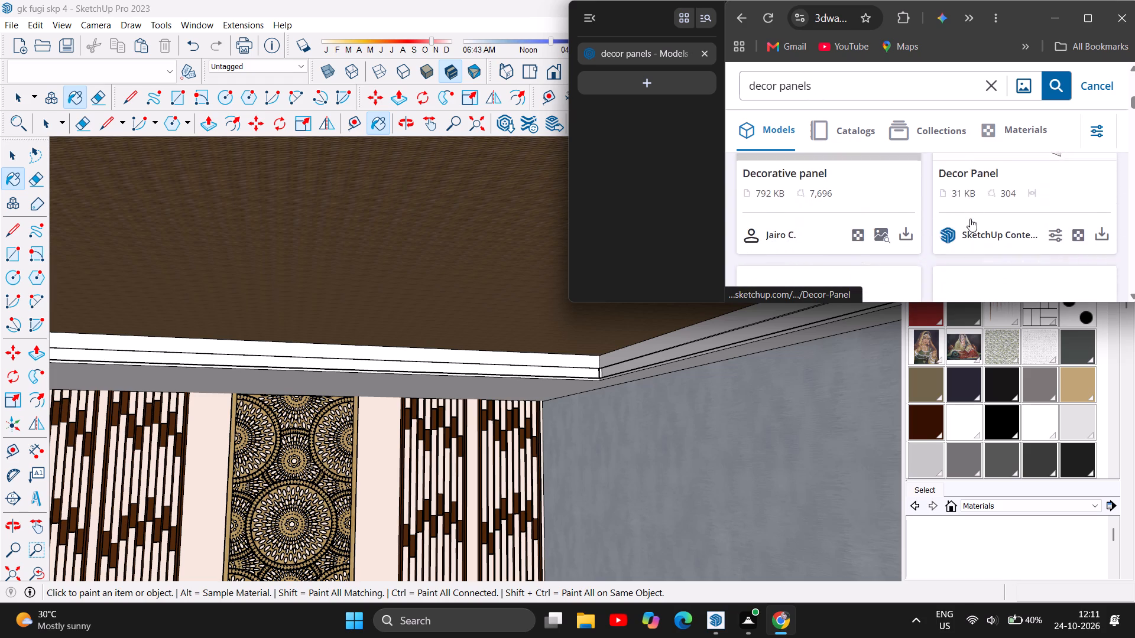
scroll(970, 219, down, 1)
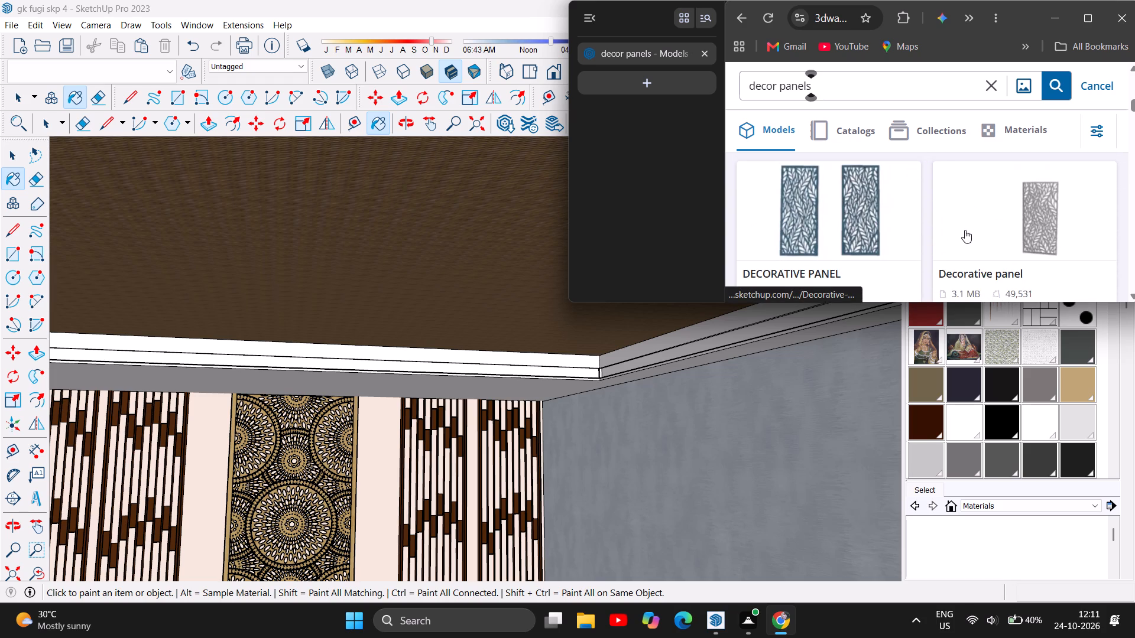
scroll(965, 230, down, 3)
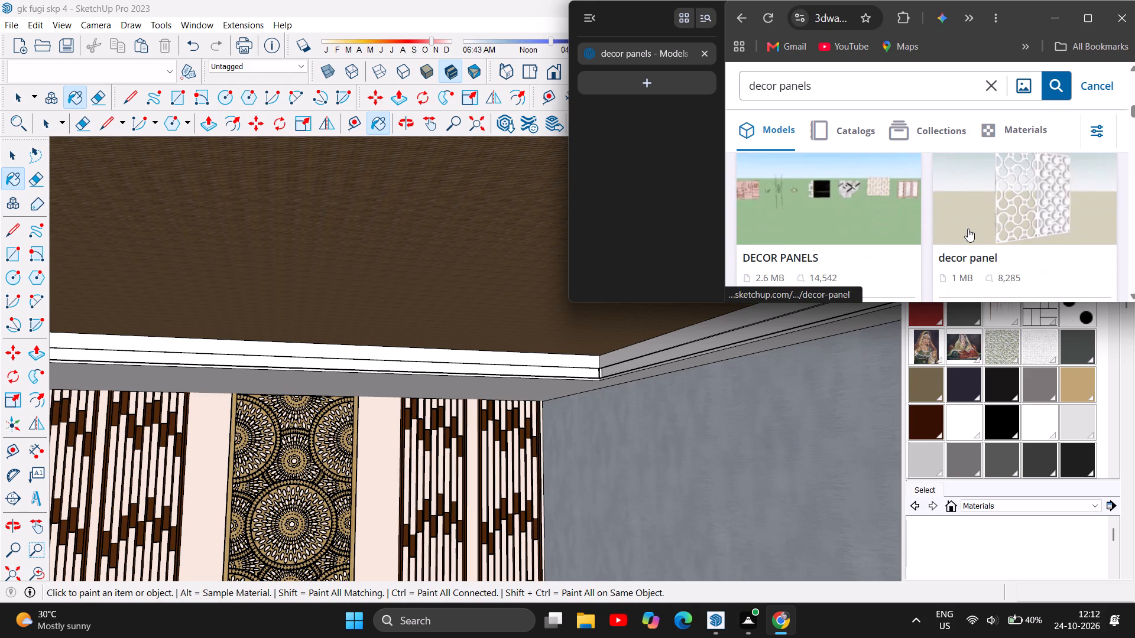
scroll(941, 230, down, 1)
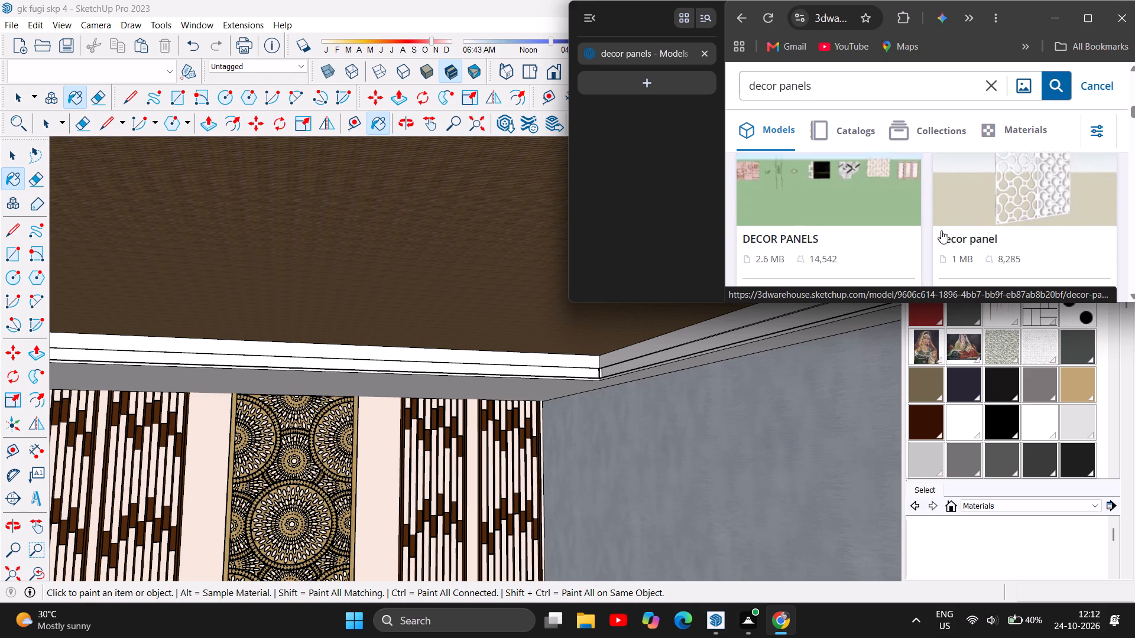
scroll(941, 230, down, 5)
scroll(942, 227, up, 2)
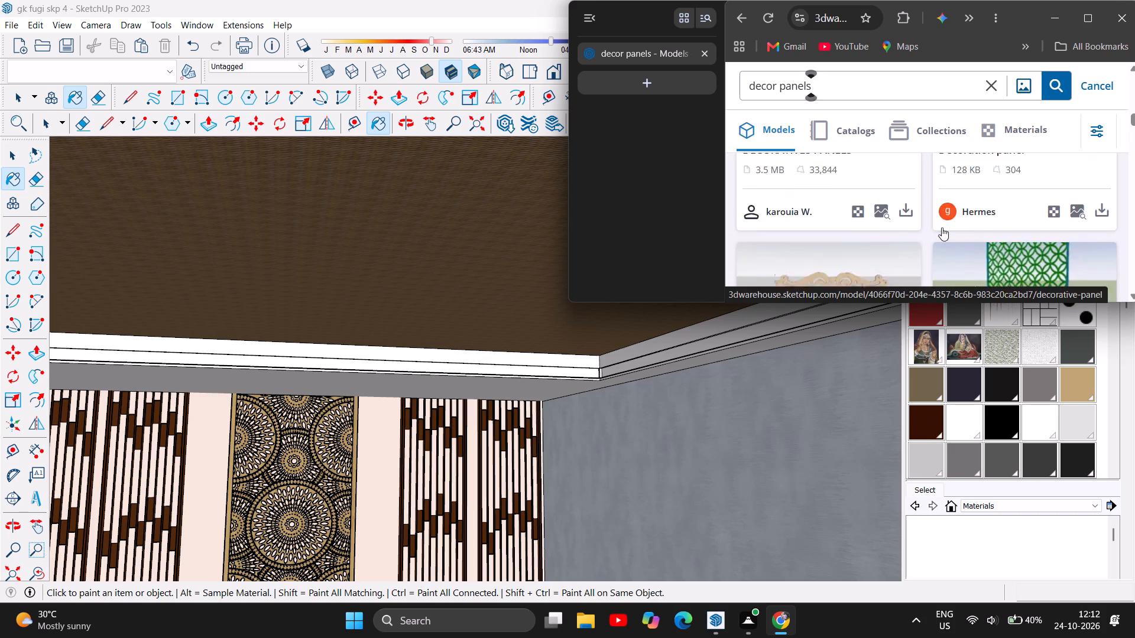
scroll(942, 227, down, 4)
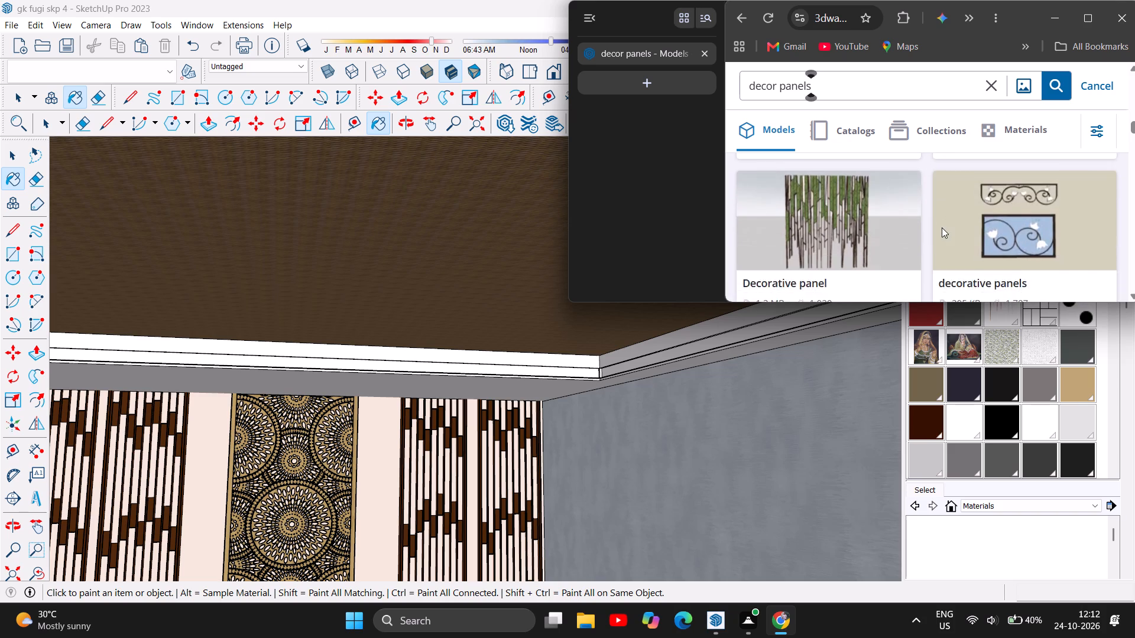
scroll(942, 227, down, 3)
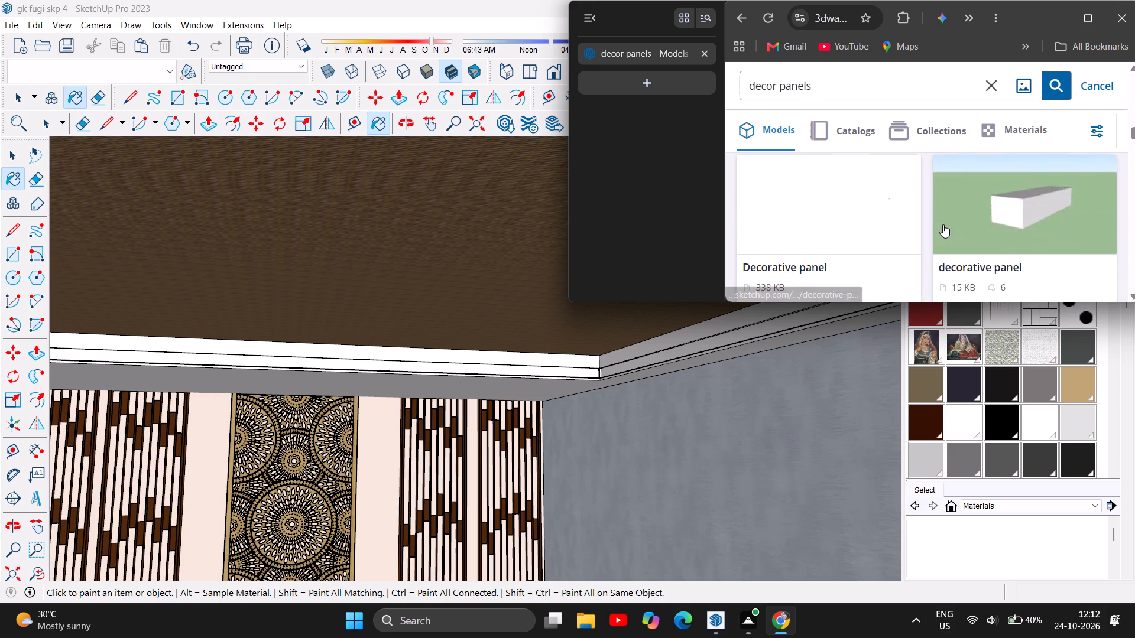
scroll(943, 224, down, 4)
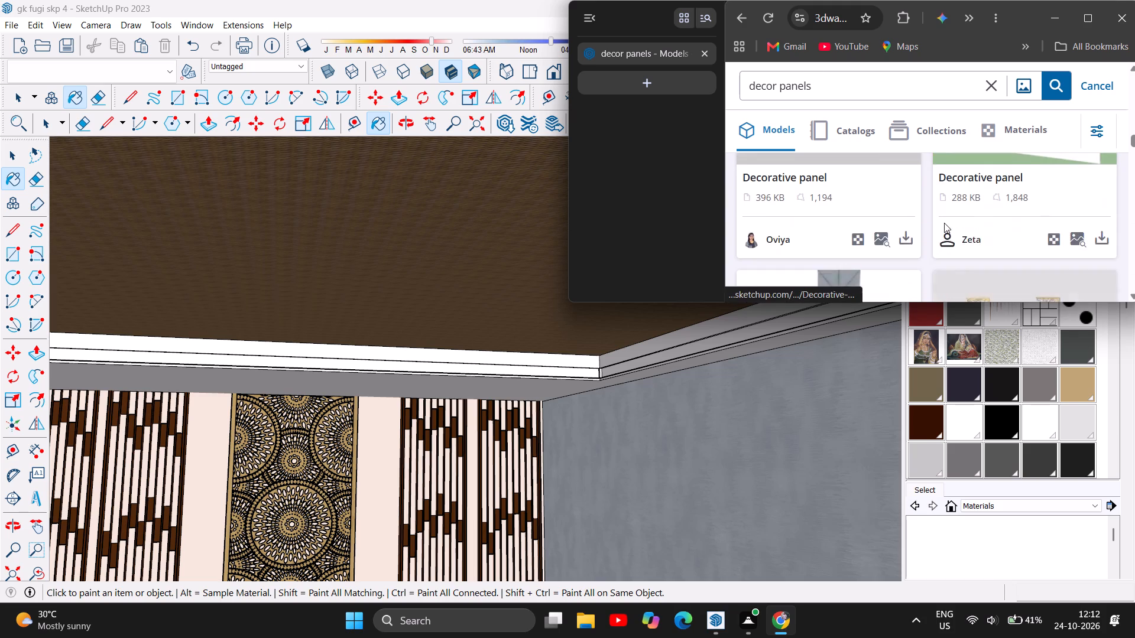
scroll(944, 223, down, 2)
scroll(944, 223, up, 1)
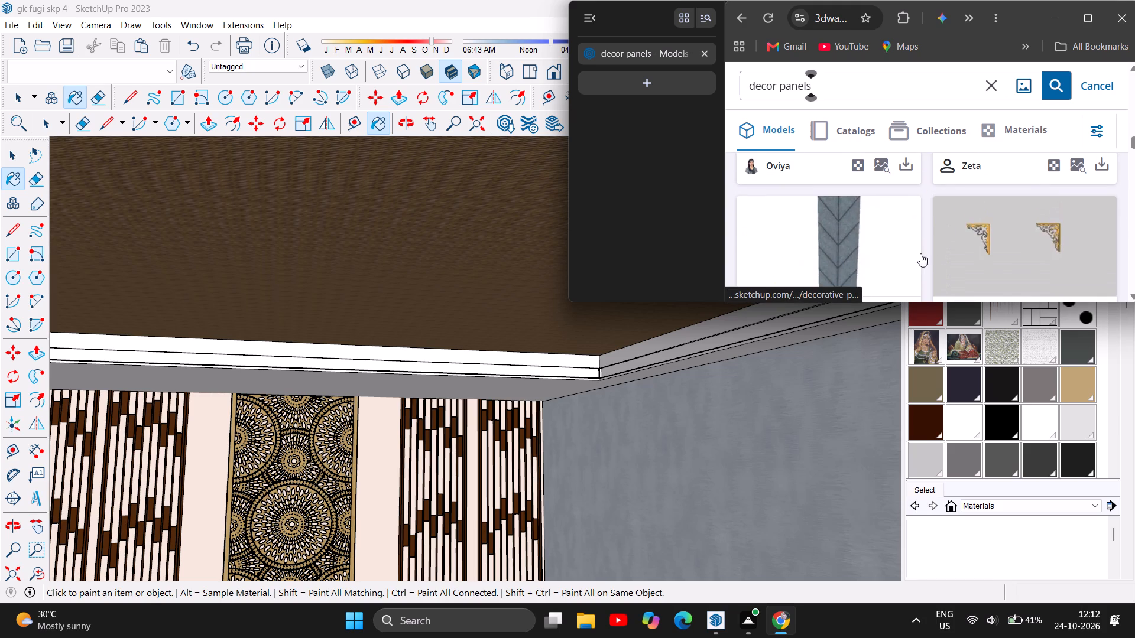
scroll(915, 236, down, 3)
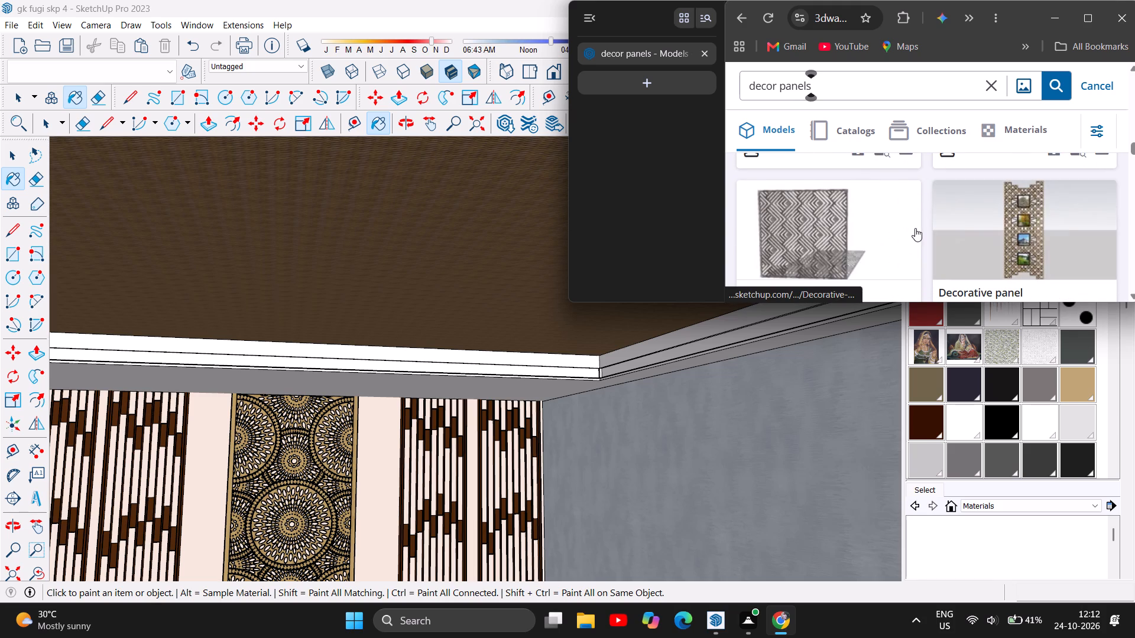
scroll(915, 228, down, 1)
scroll(915, 228, up, 1)
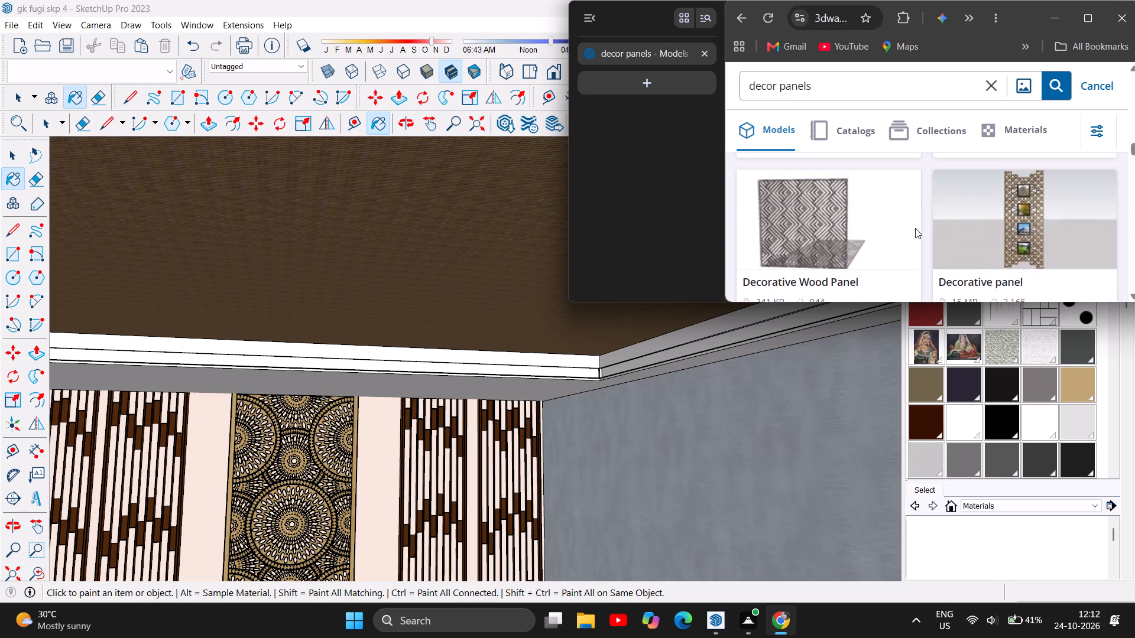
scroll(915, 228, up, 1)
scroll(915, 228, down, 1)
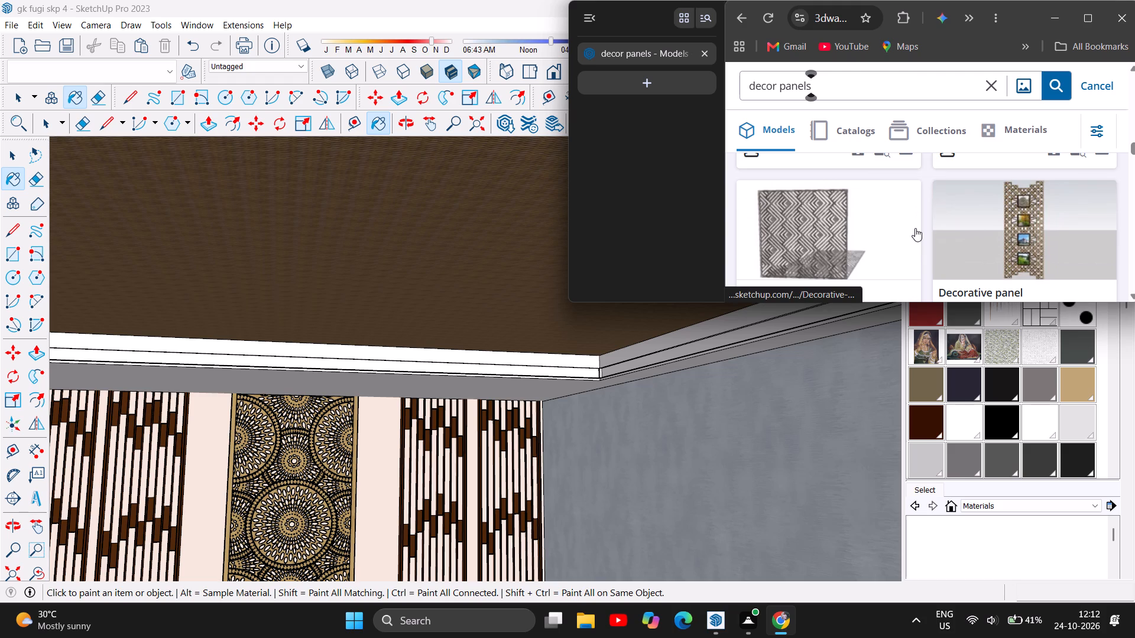
scroll(915, 228, down, 3)
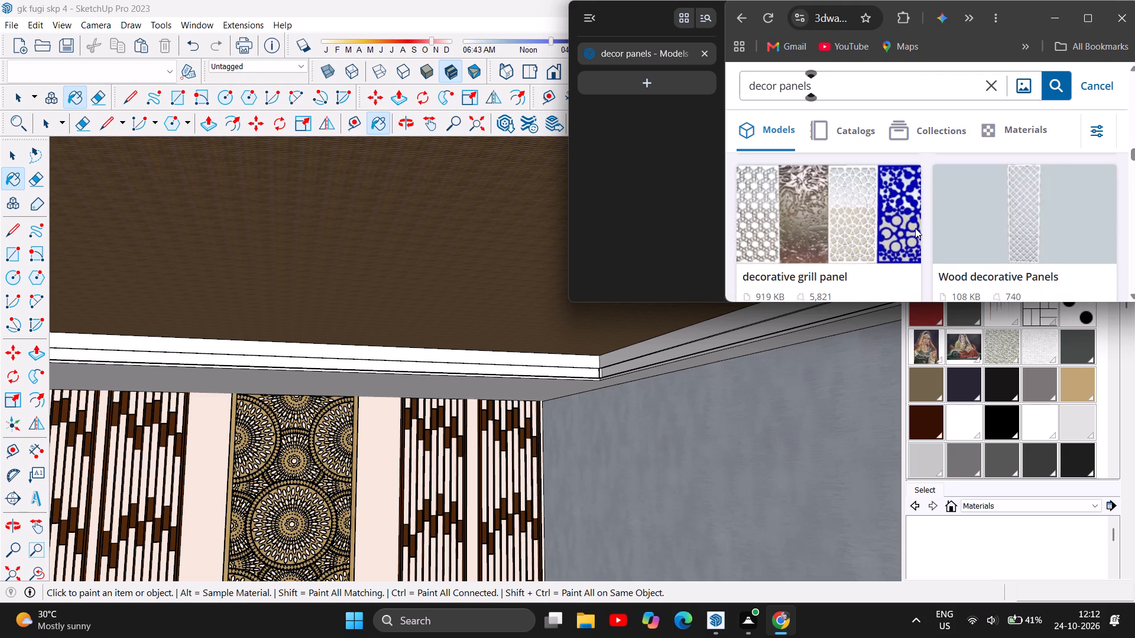
scroll(915, 228, down, 3)
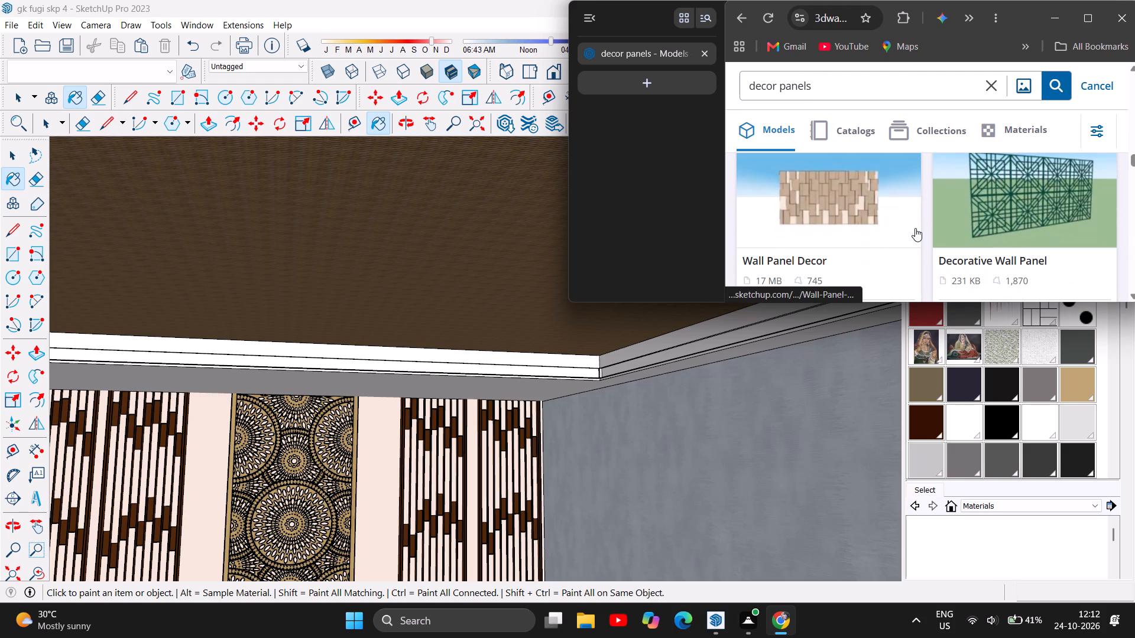
scroll(837, 199, down, 1)
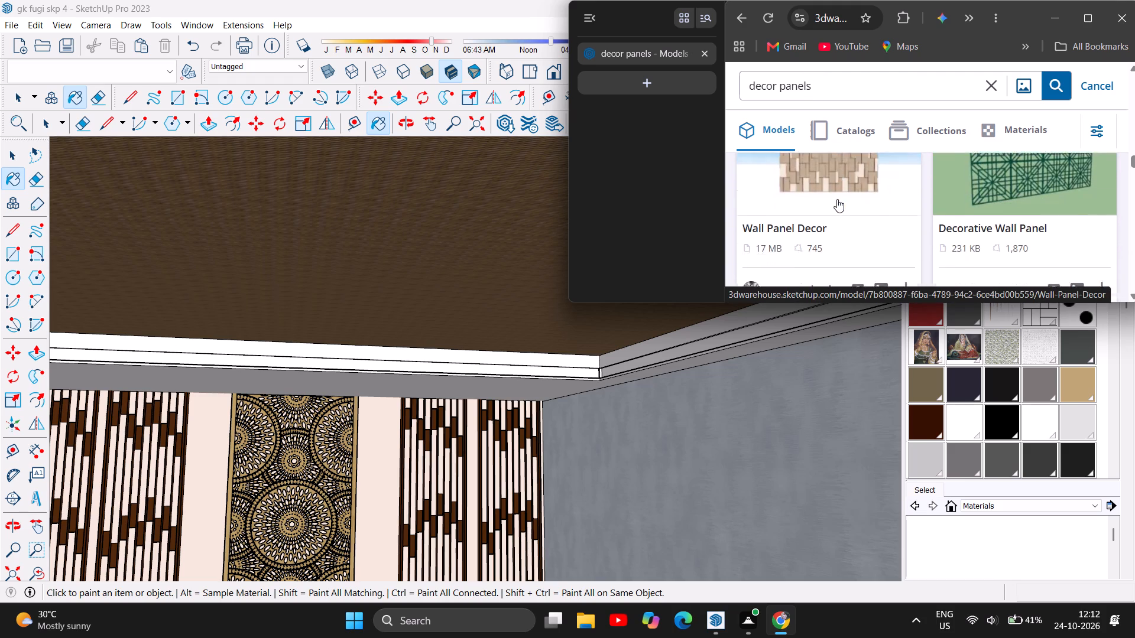
scroll(837, 199, up, 1)
scroll(837, 199, down, 2)
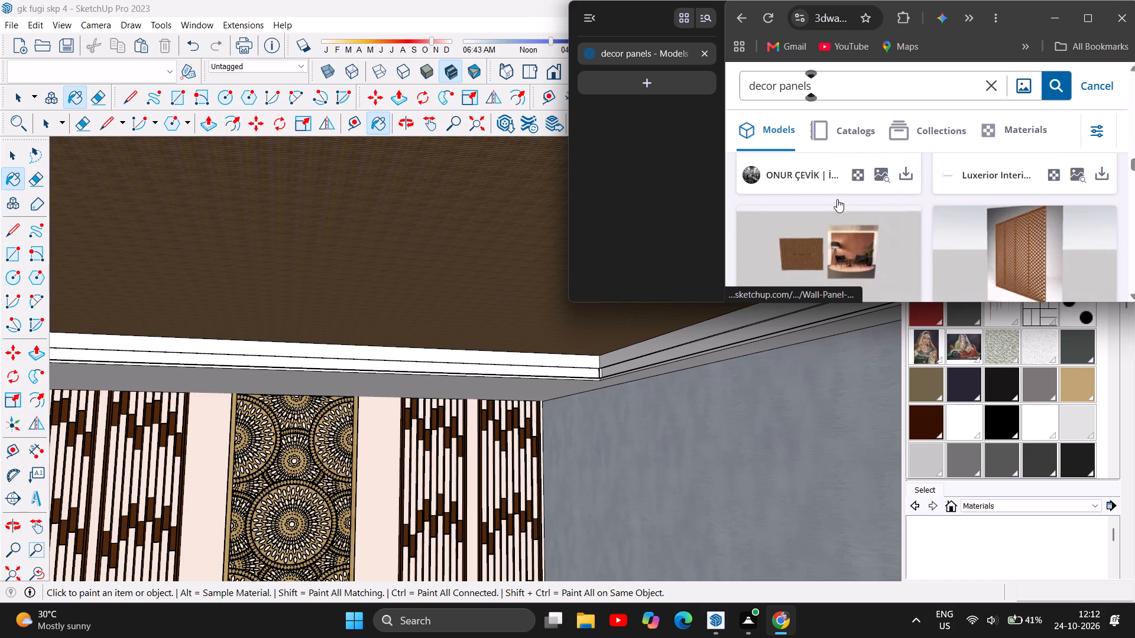
scroll(837, 199, down, 3)
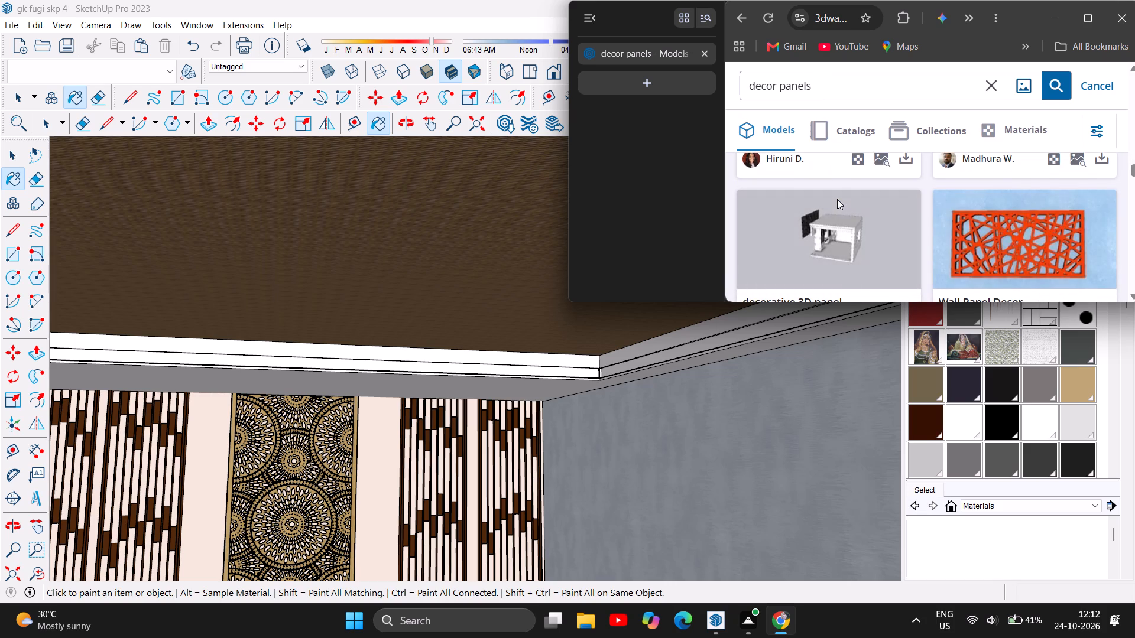
scroll(837, 199, down, 4)
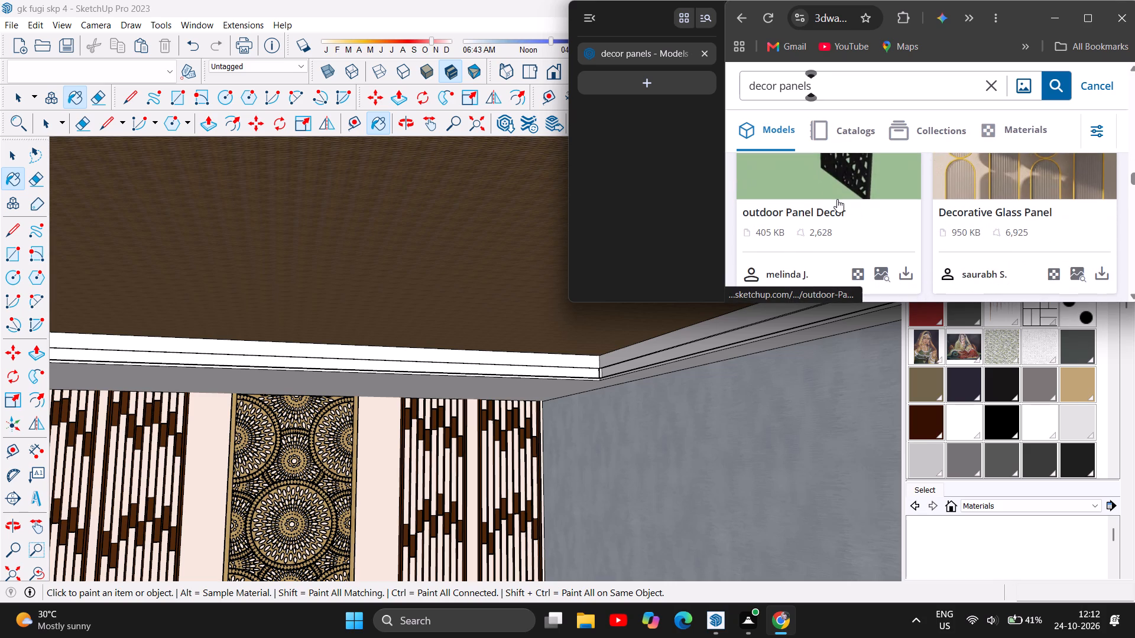
Download the "Decorative Glass Panel" model from 3D Warehouse as a SketchUp file.
scroll(837, 199, up, 1)
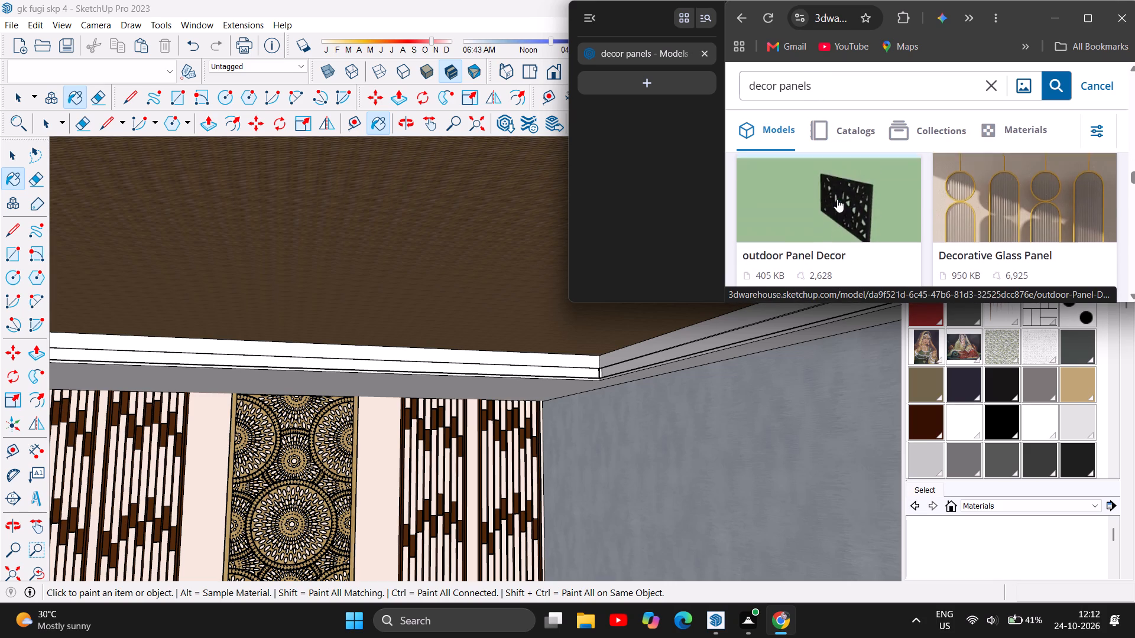
scroll(837, 199, down, 1)
click(1102, 266)
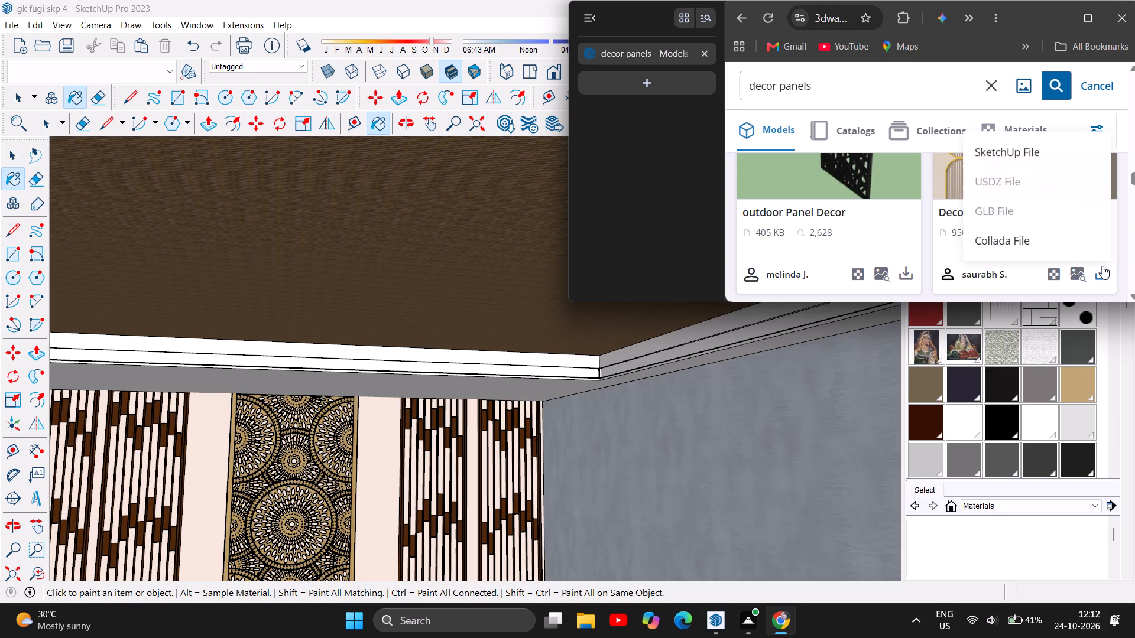
click(1027, 155)
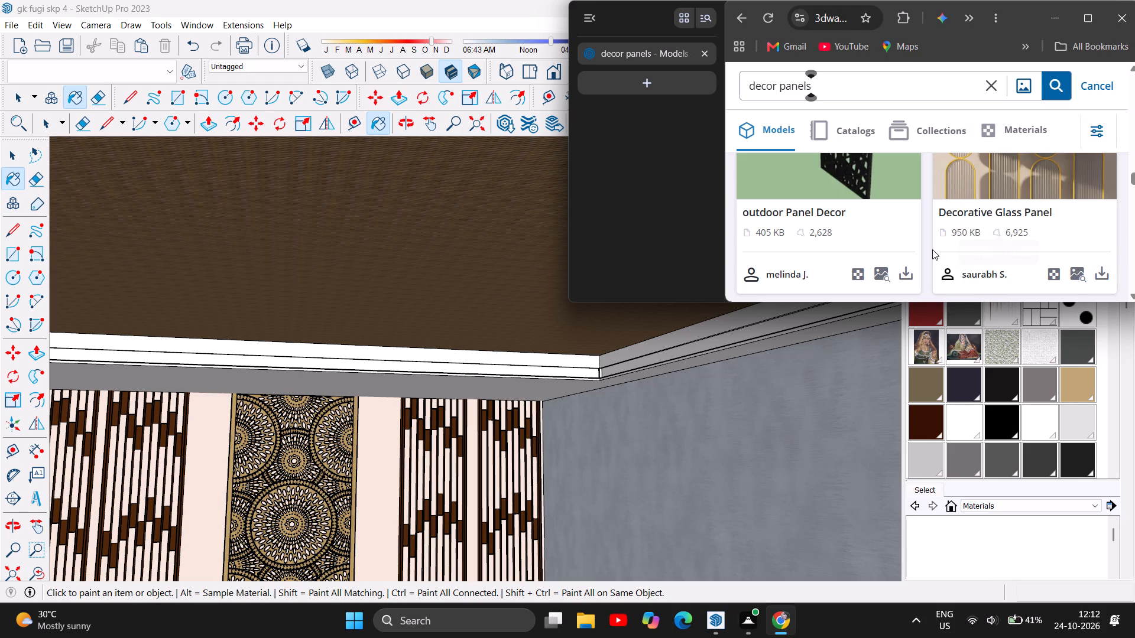
scroll(932, 249, up, 1)
scroll(918, 204, down, 4)
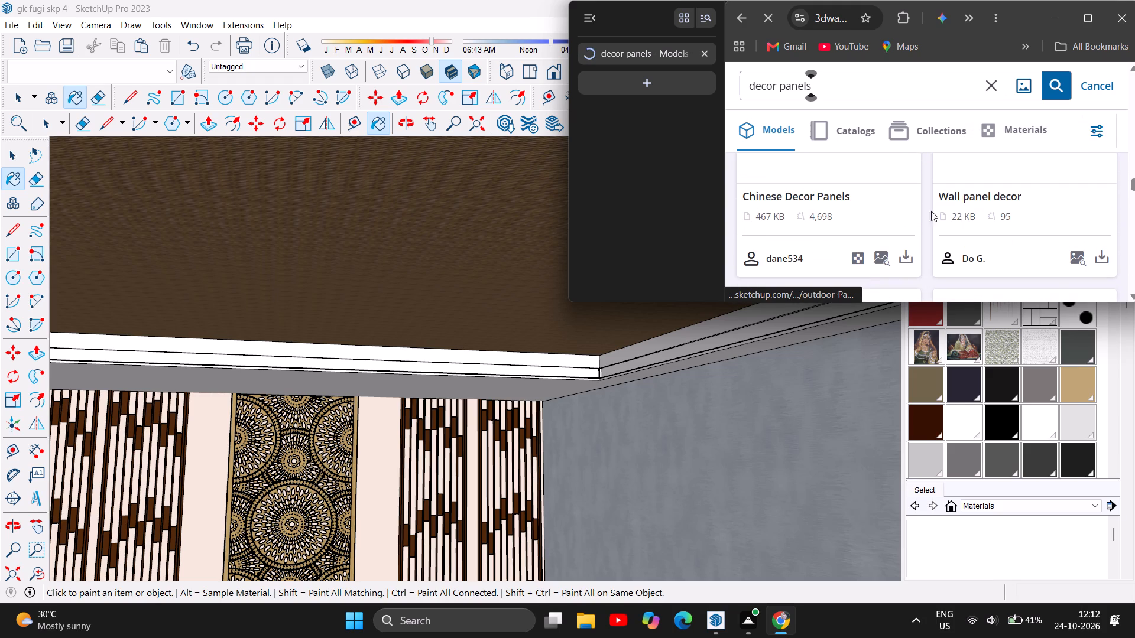
scroll(1003, 219, up, 3)
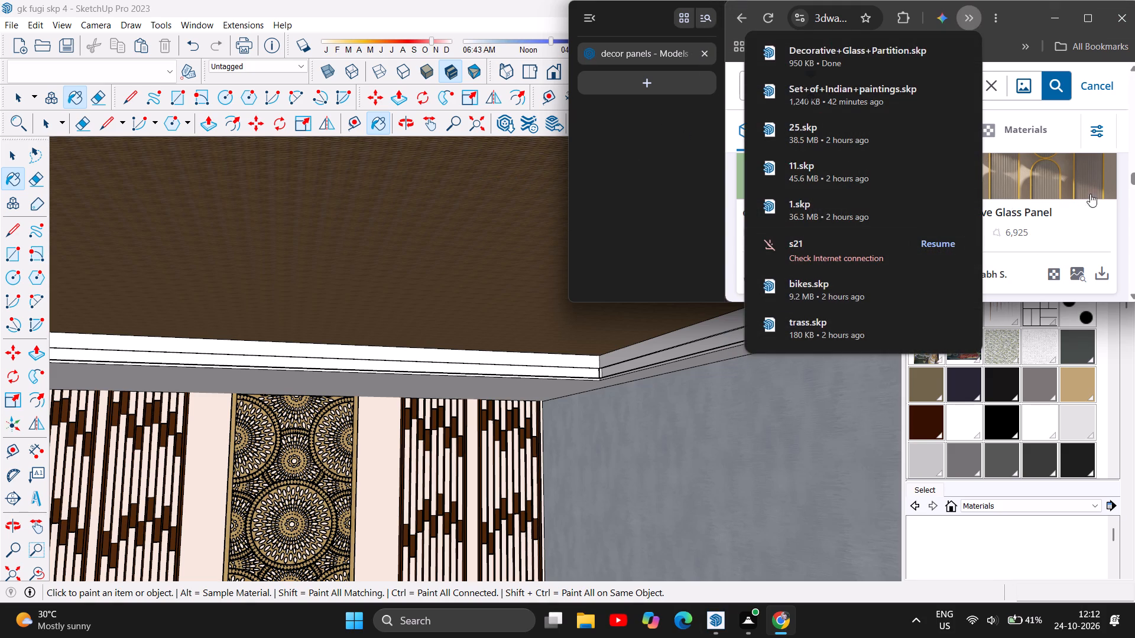
click(1123, 186)
Browse the "decor panels" models from "Decorative Glass Panel" to the end of the loaded results for another panel that suits the room.
scroll(960, 224, down, 1)
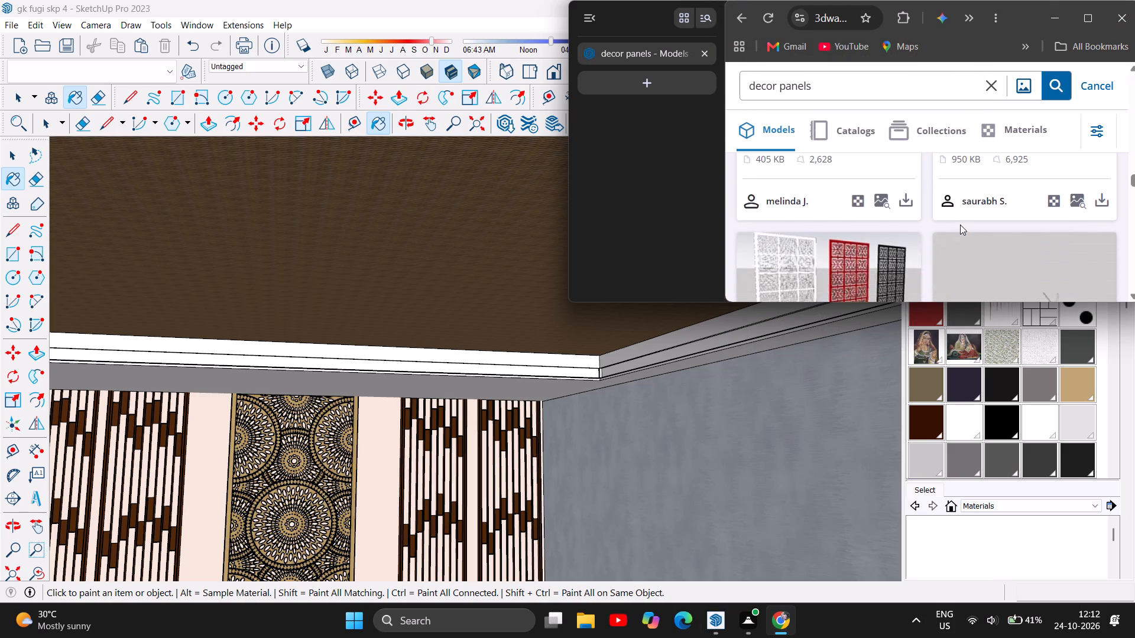
scroll(960, 224, down, 1)
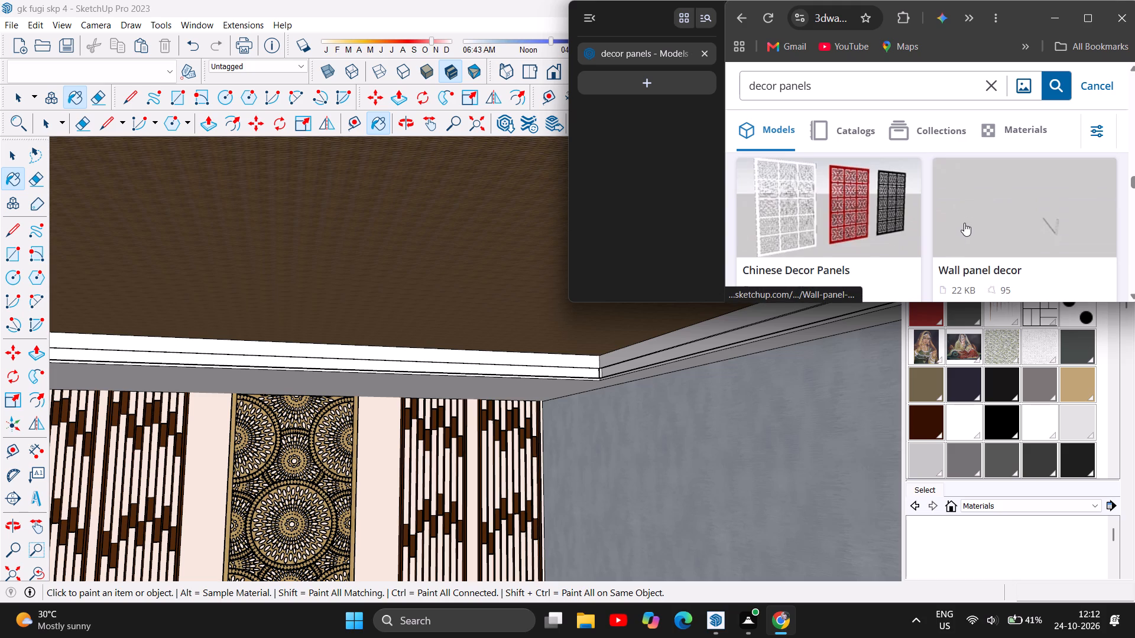
scroll(964, 223, down, 3)
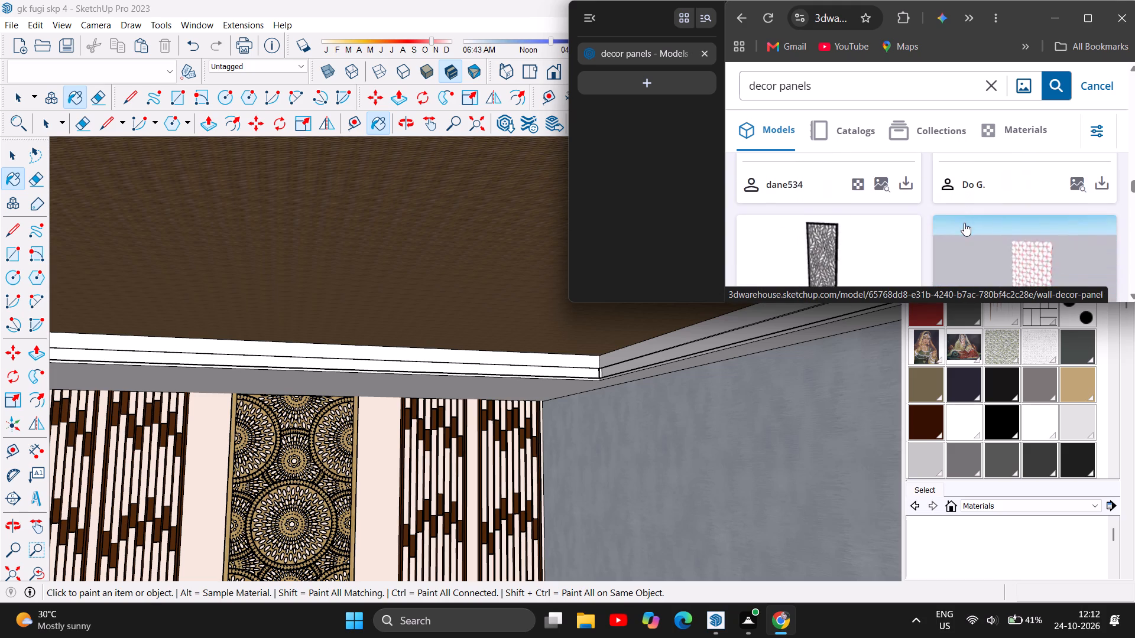
scroll(964, 223, down, 3)
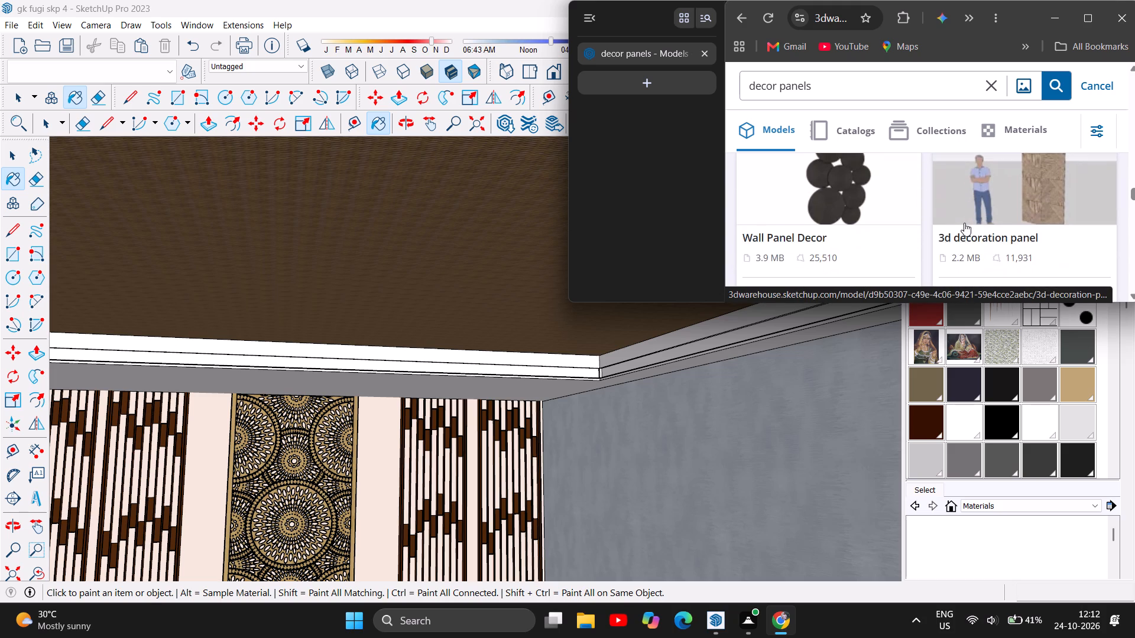
scroll(964, 223, up, 1)
scroll(966, 226, down, 1)
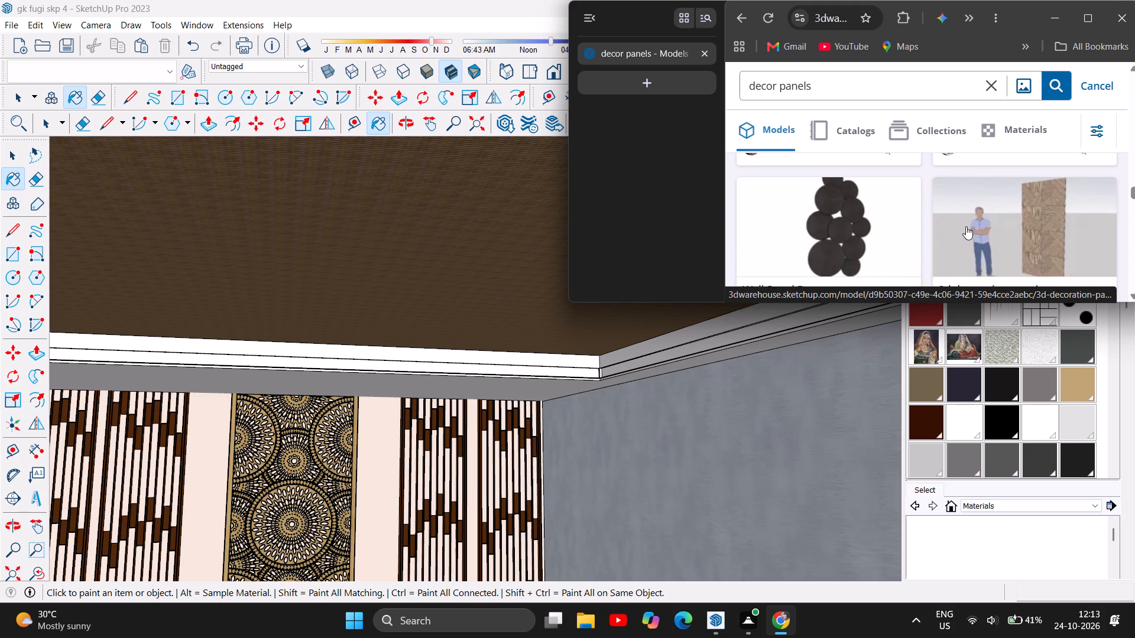
scroll(966, 226, down, 1)
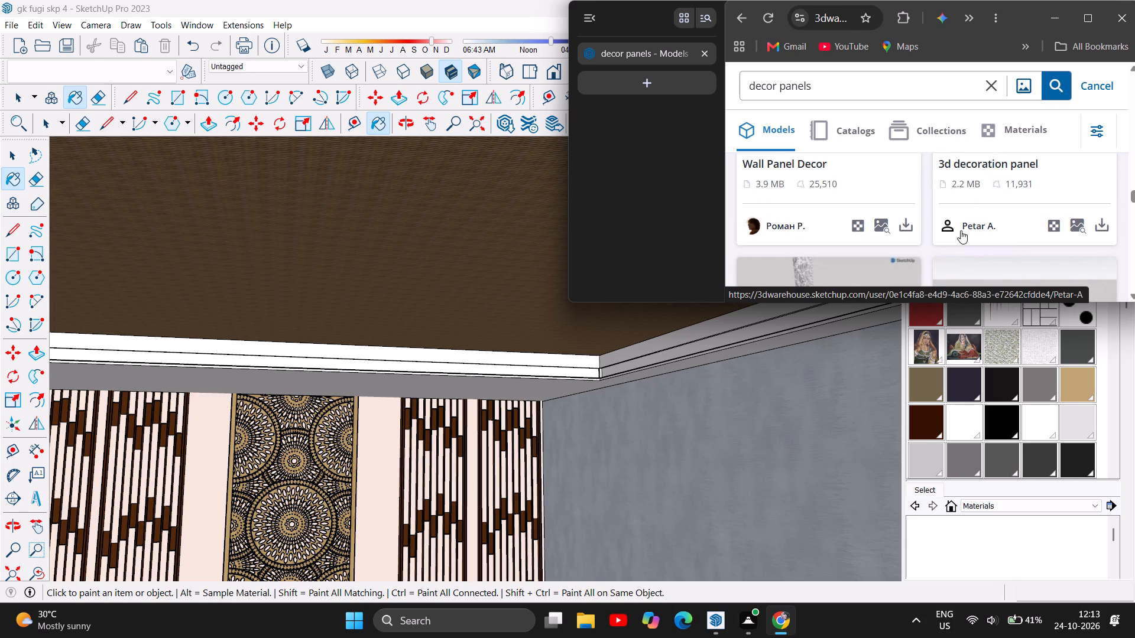
scroll(950, 232, down, 1)
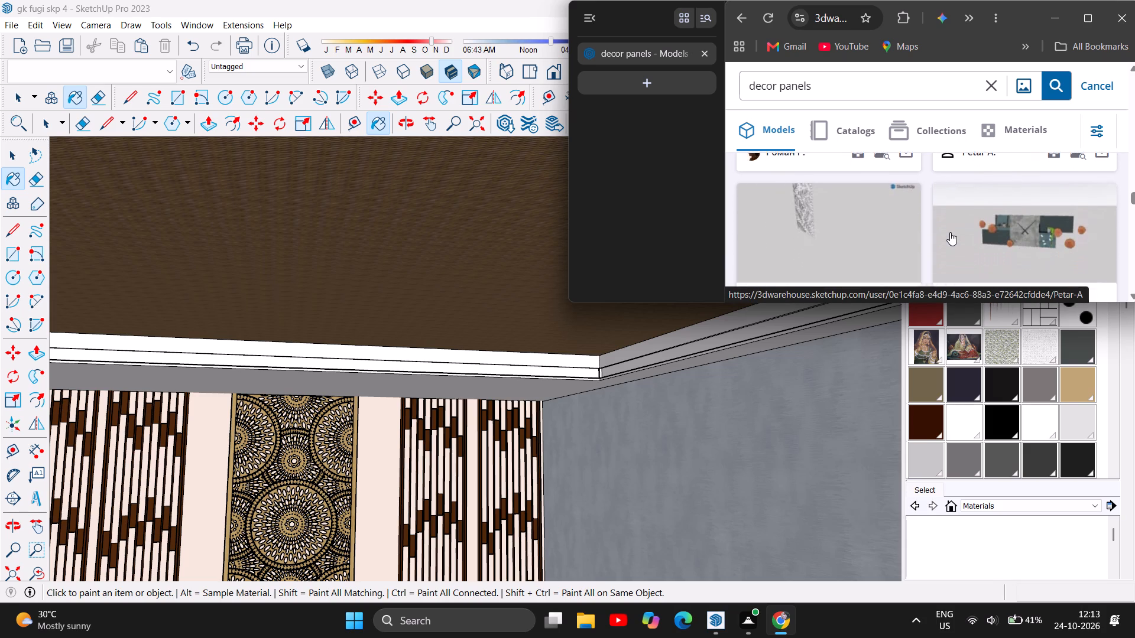
scroll(948, 228, down, 3)
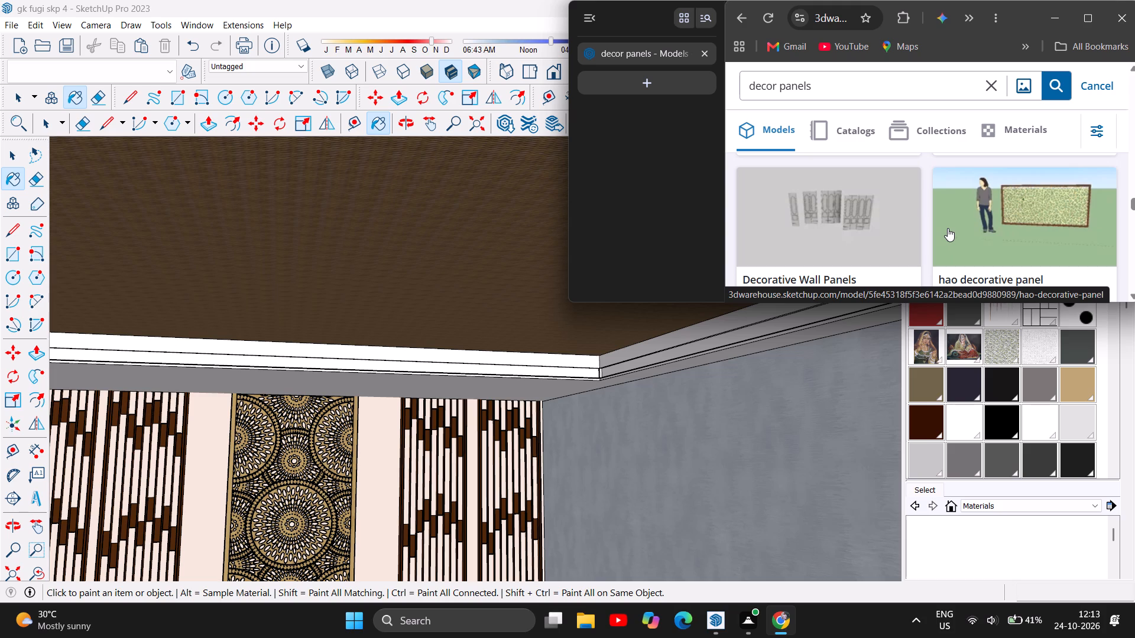
scroll(948, 228, down, 3)
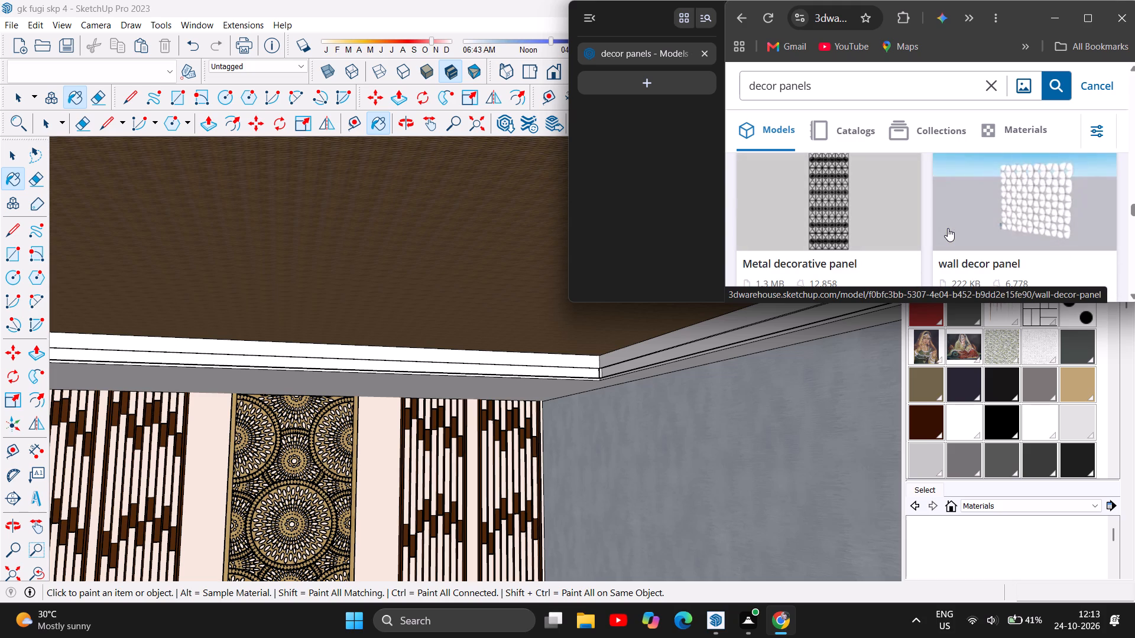
scroll(948, 228, down, 2)
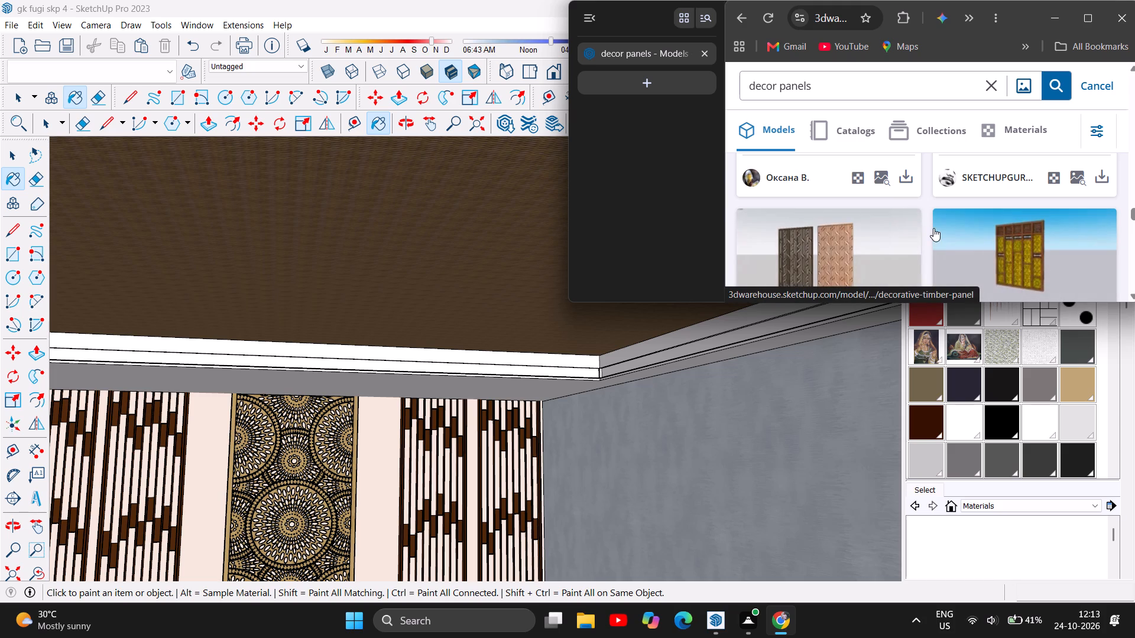
scroll(933, 228, down, 3)
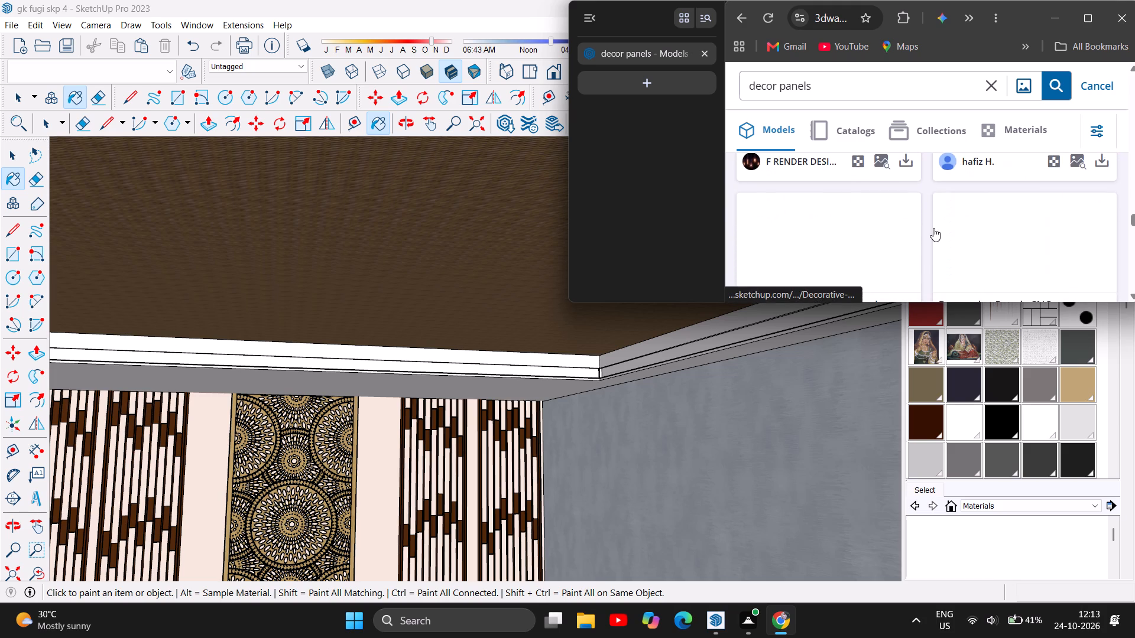
scroll(933, 228, down, 2)
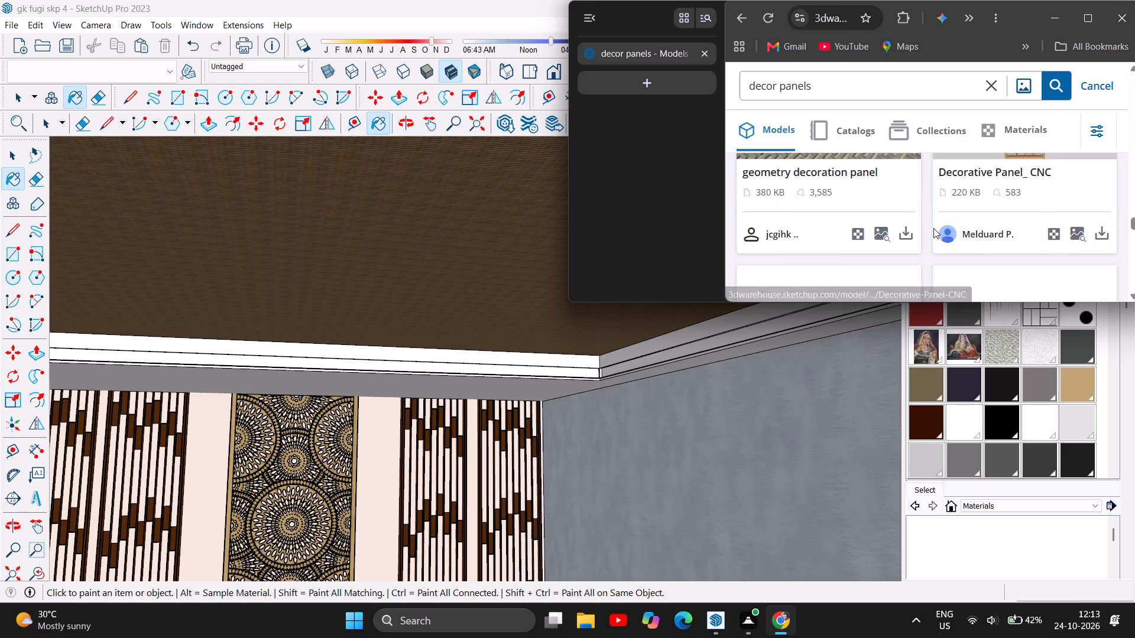
scroll(933, 228, down, 1)
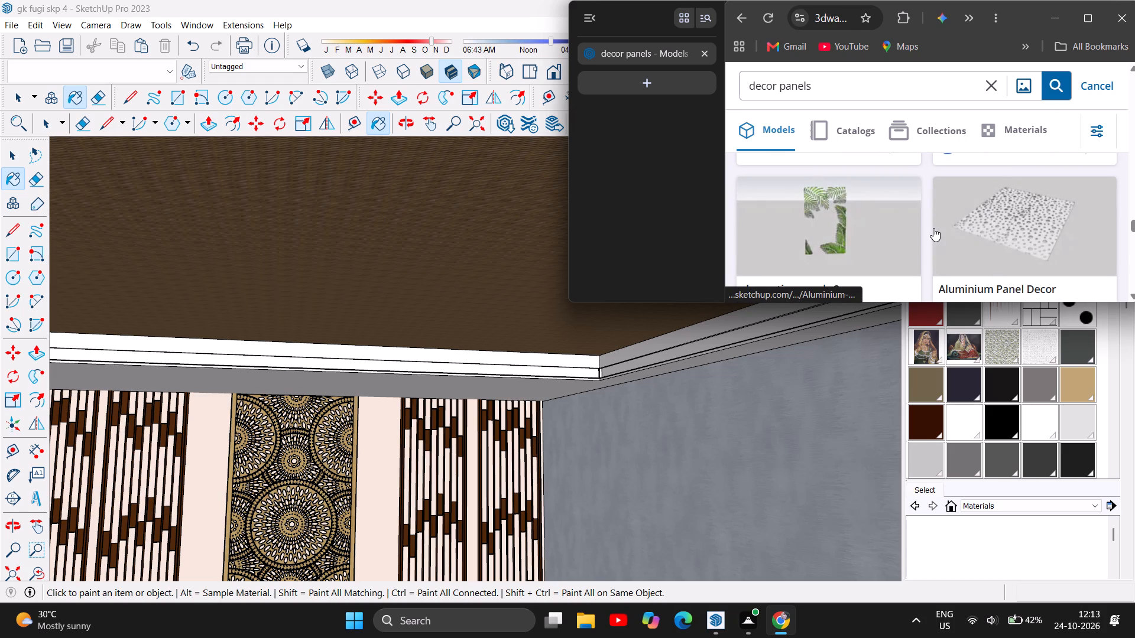
scroll(933, 228, down, 1)
scroll(933, 228, up, 2)
scroll(933, 228, down, 3)
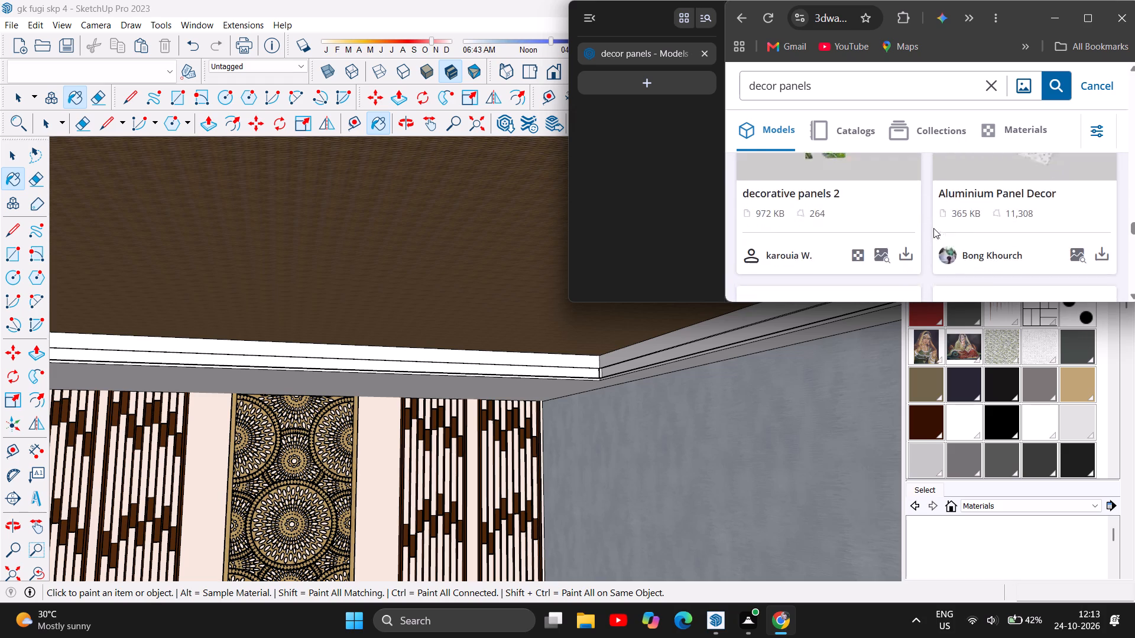
scroll(933, 228, down, 1)
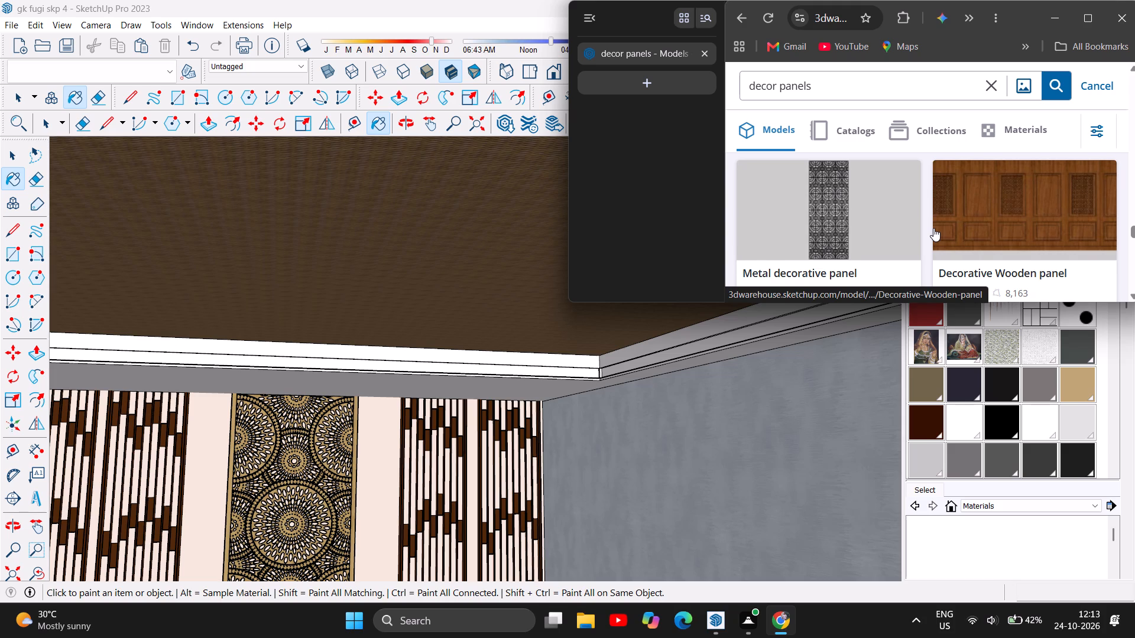
scroll(933, 228, down, 2)
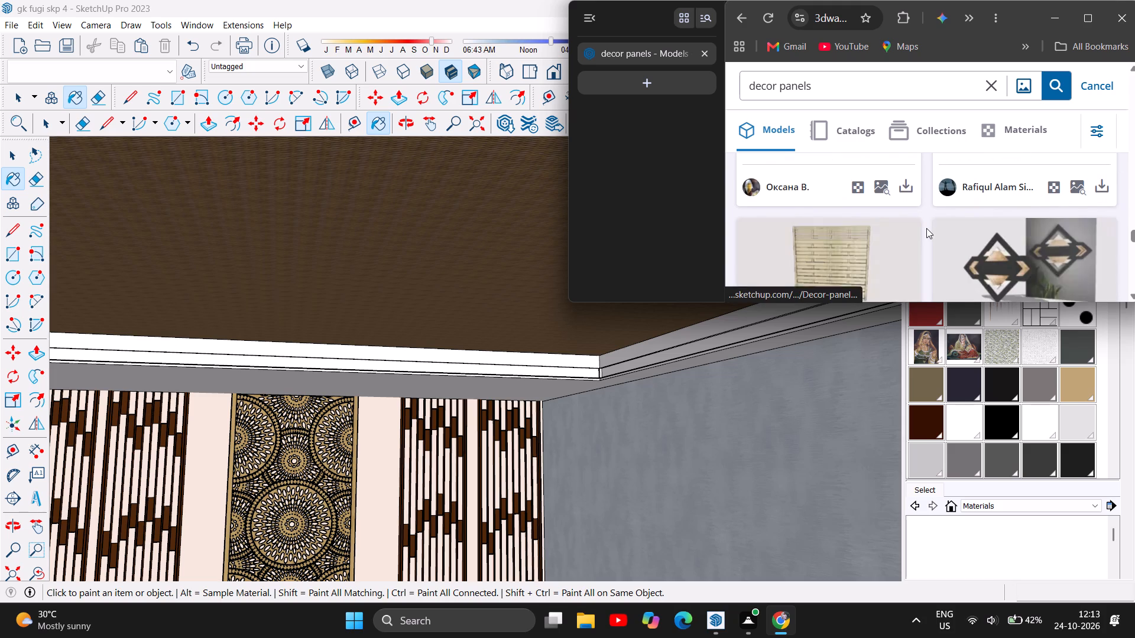
scroll(926, 228, down, 1)
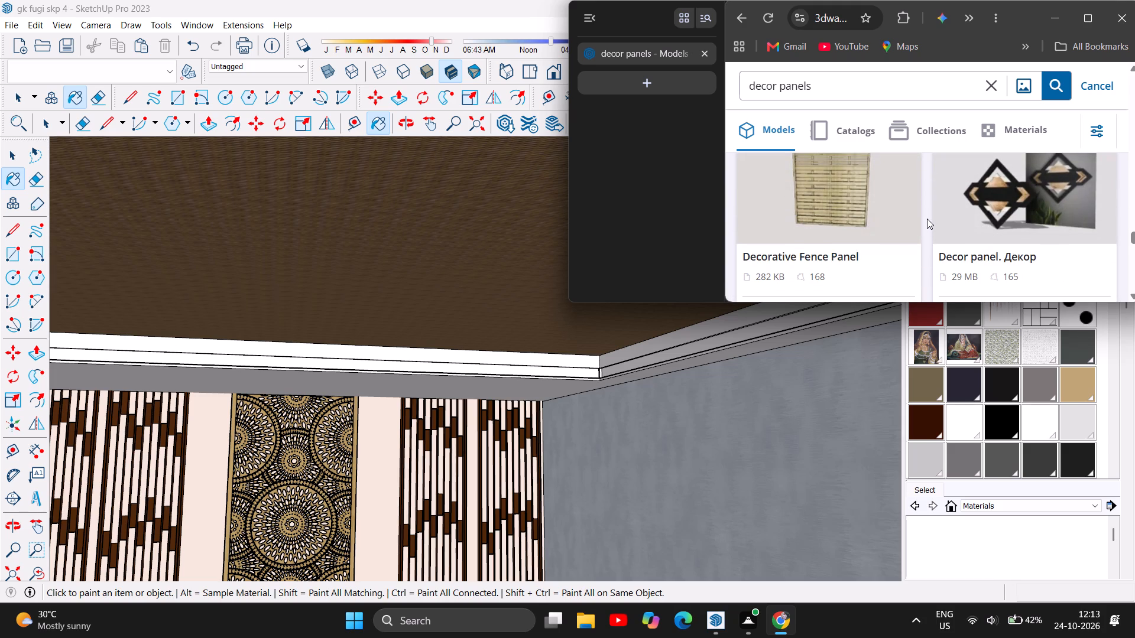
scroll(926, 218, down, 4)
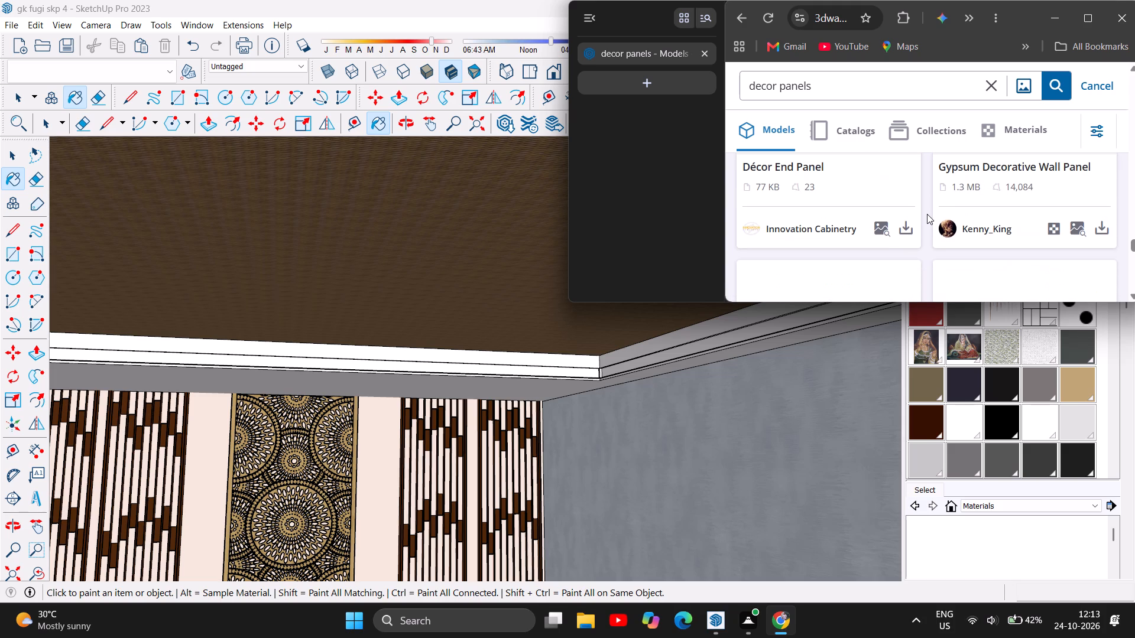
scroll(927, 214, up, 2)
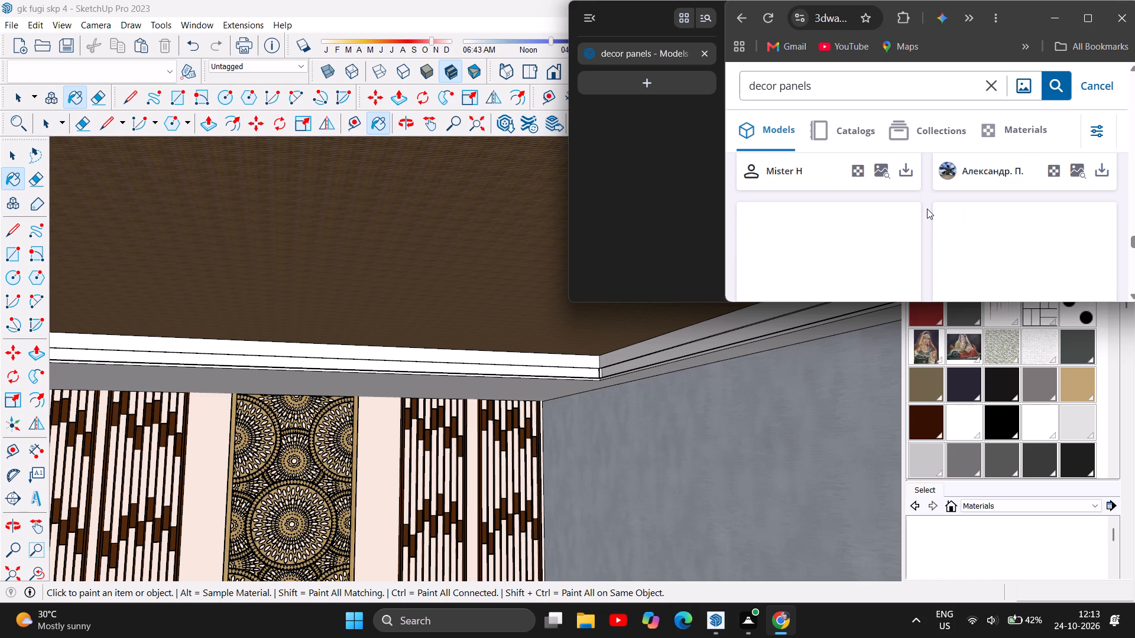
right_click(927, 209)
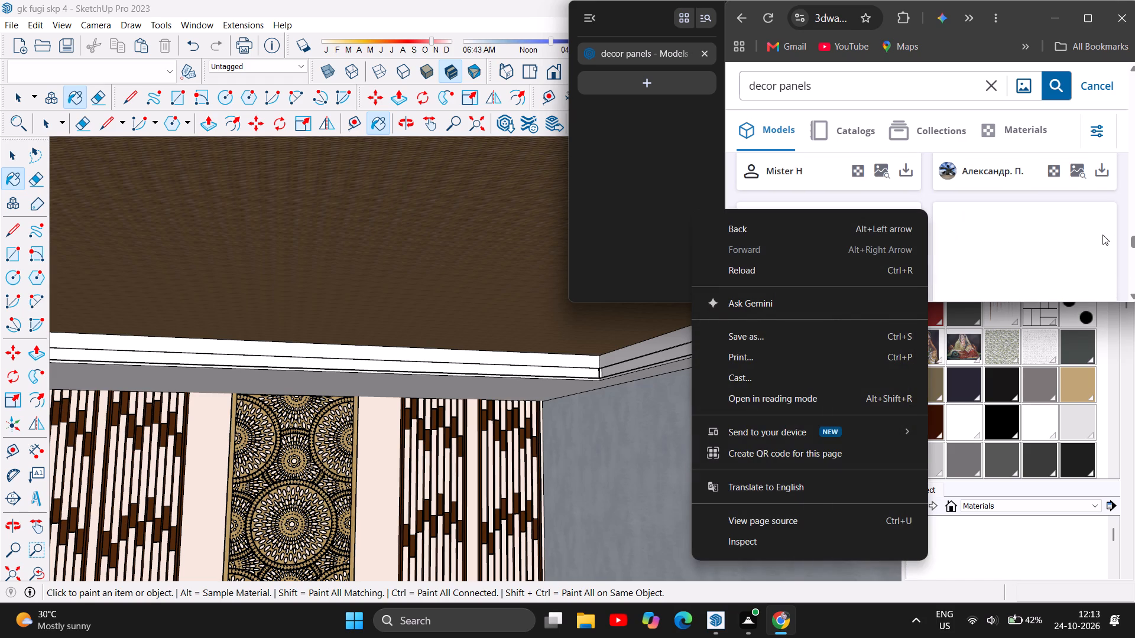
click(1126, 209)
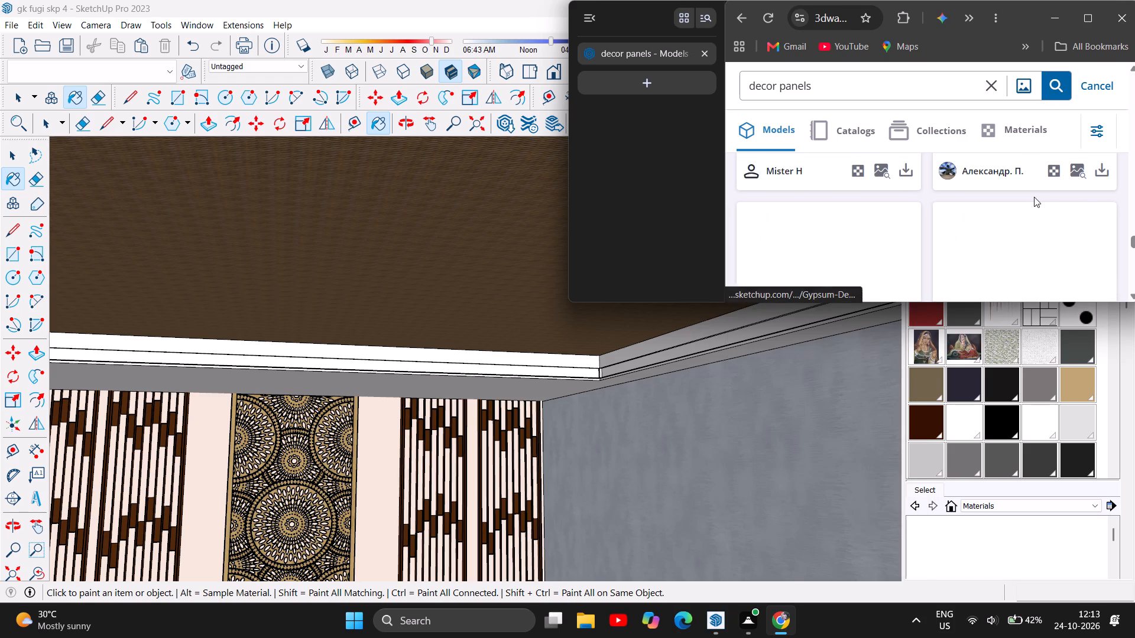
scroll(890, 236, down, 1)
scroll(888, 238, up, 1)
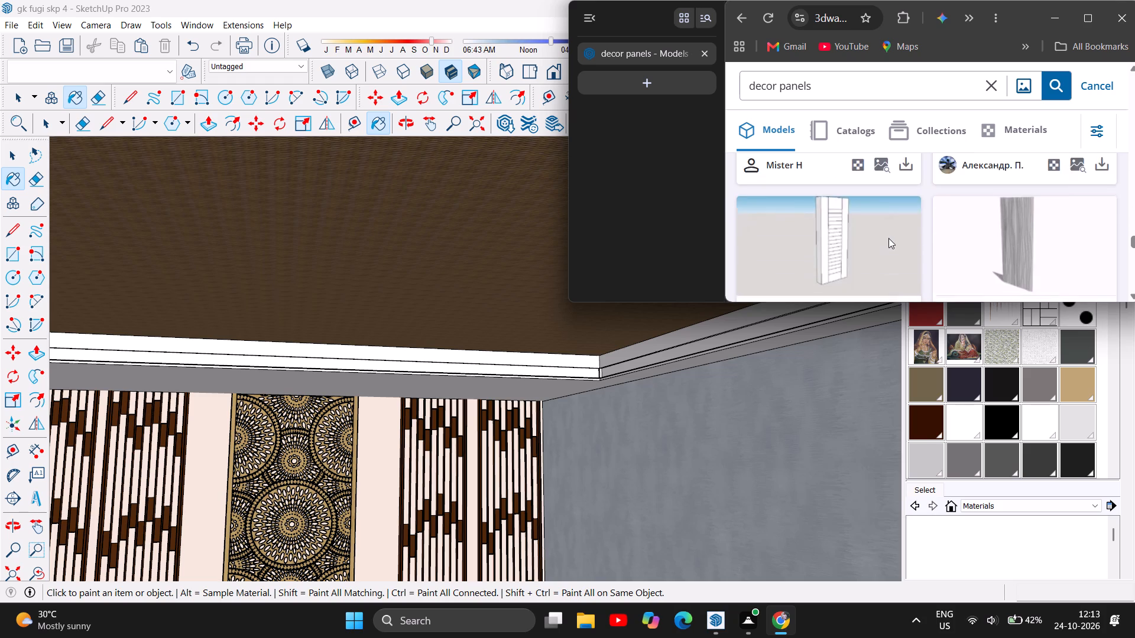
scroll(888, 238, up, 1)
scroll(888, 238, down, 2)
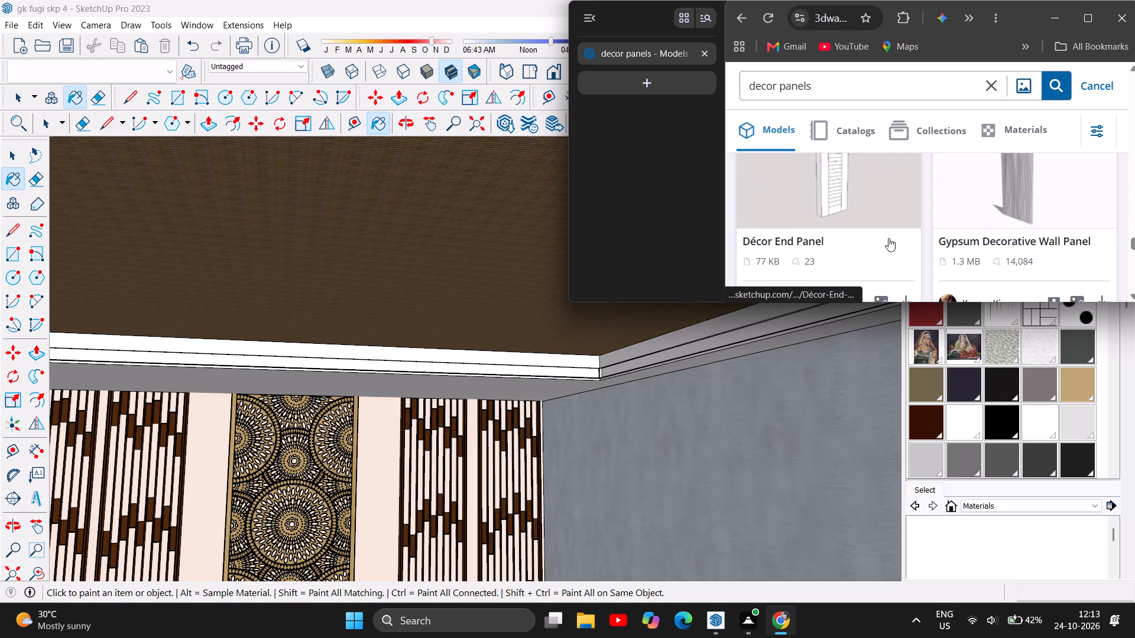
scroll(888, 238, down, 2)
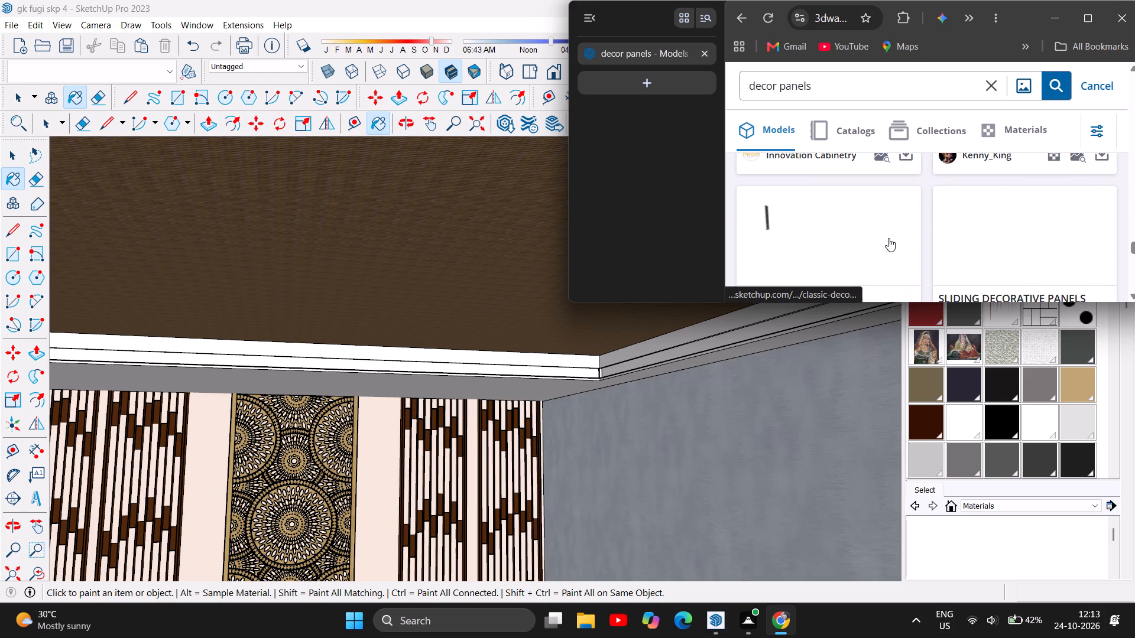
scroll(888, 238, down, 1)
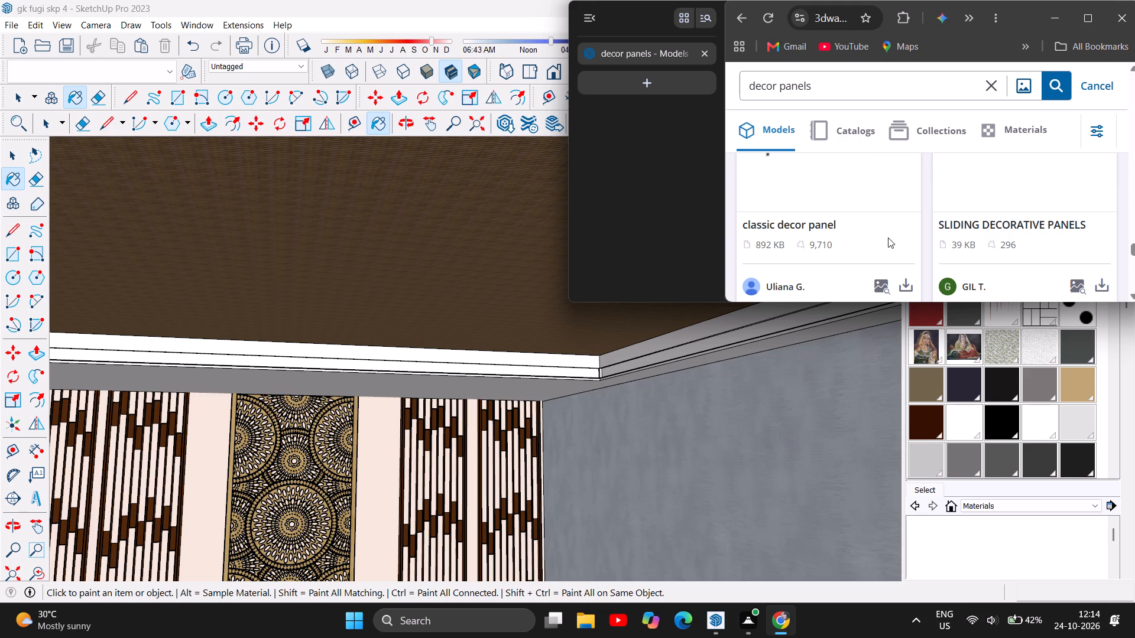
scroll(888, 237, down, 2)
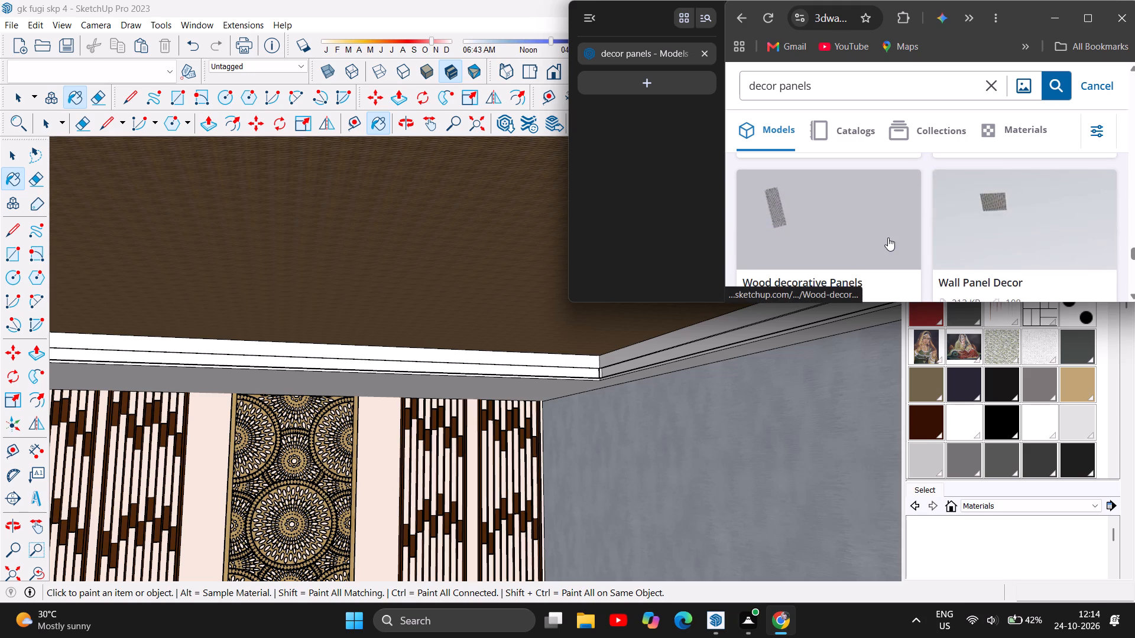
scroll(888, 237, up, 1)
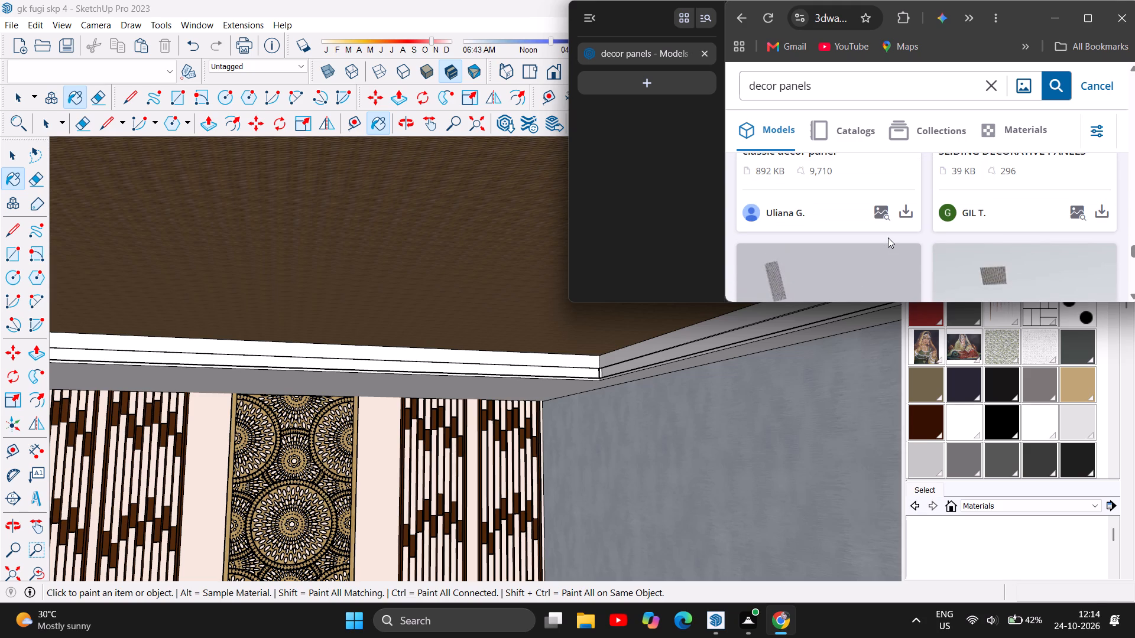
scroll(888, 237, down, 3)
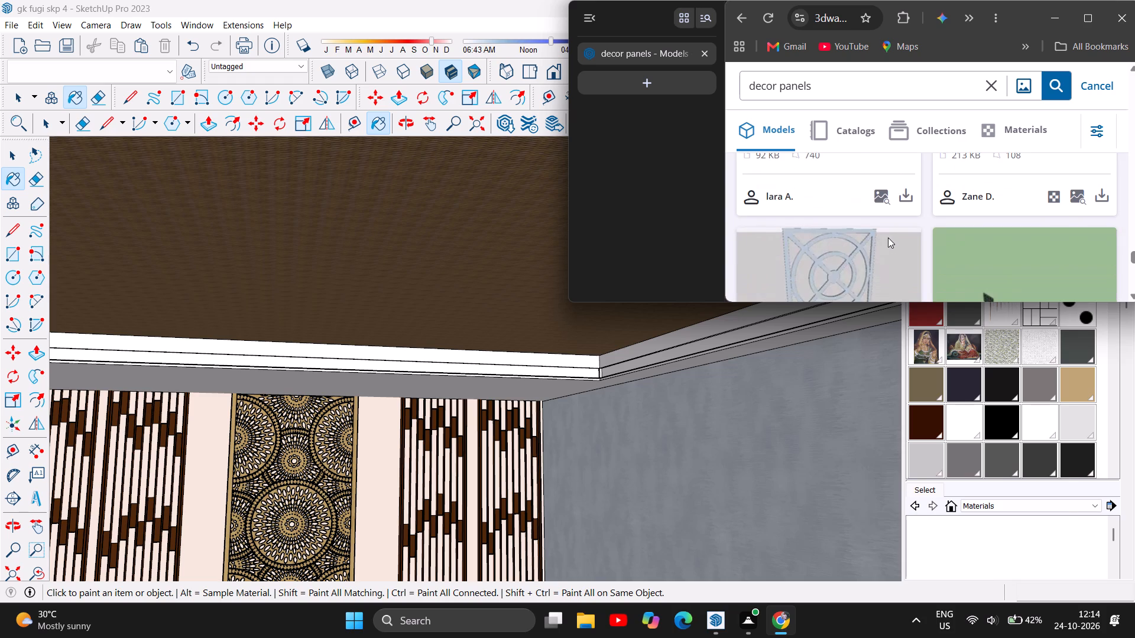
right_click(888, 237)
scroll(888, 237, down, 2)
scroll(823, 223, down, 2)
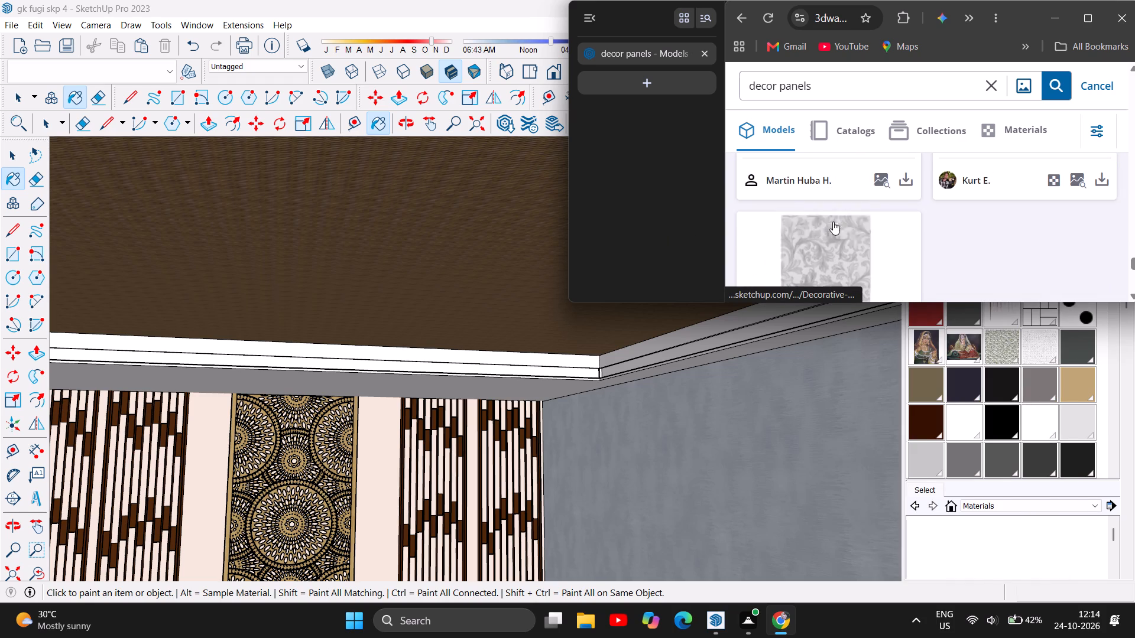
scroll(839, 219, down, 3)
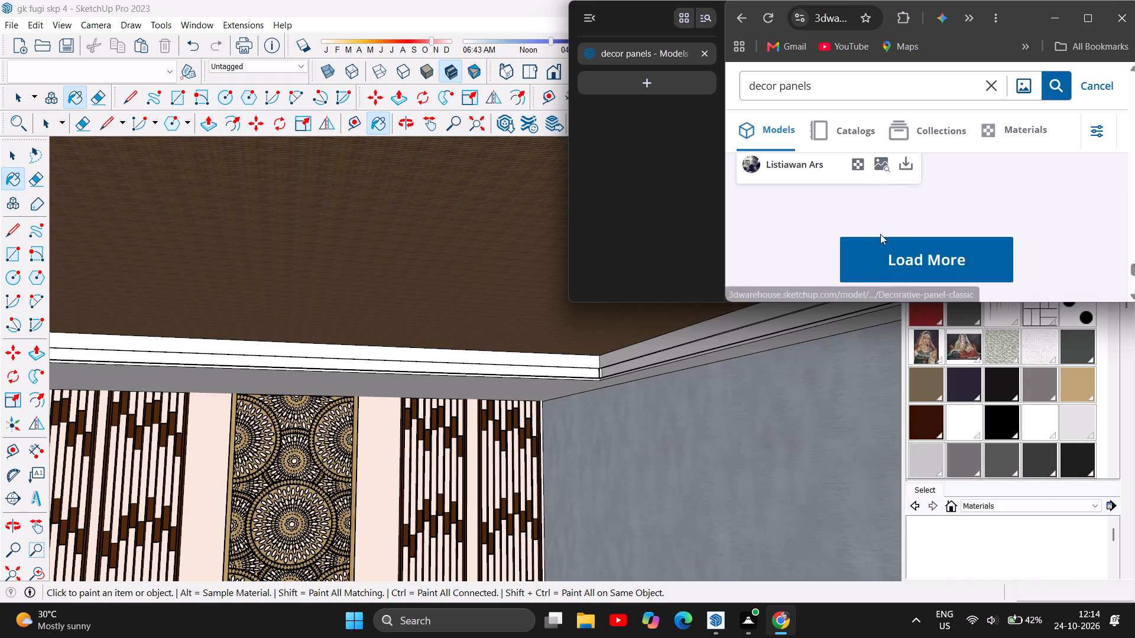
Load more "decor panels" models and browse them as far as "Decorative Wood Wall Panel" for another panel that suits the room.
click(891, 243)
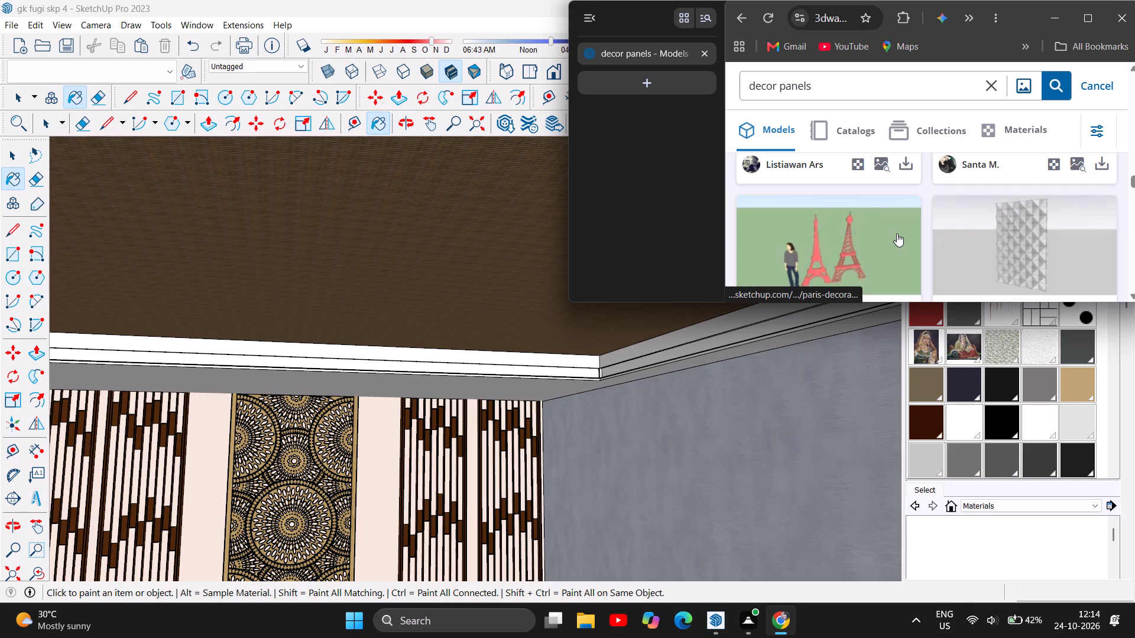
scroll(897, 233, down, 3)
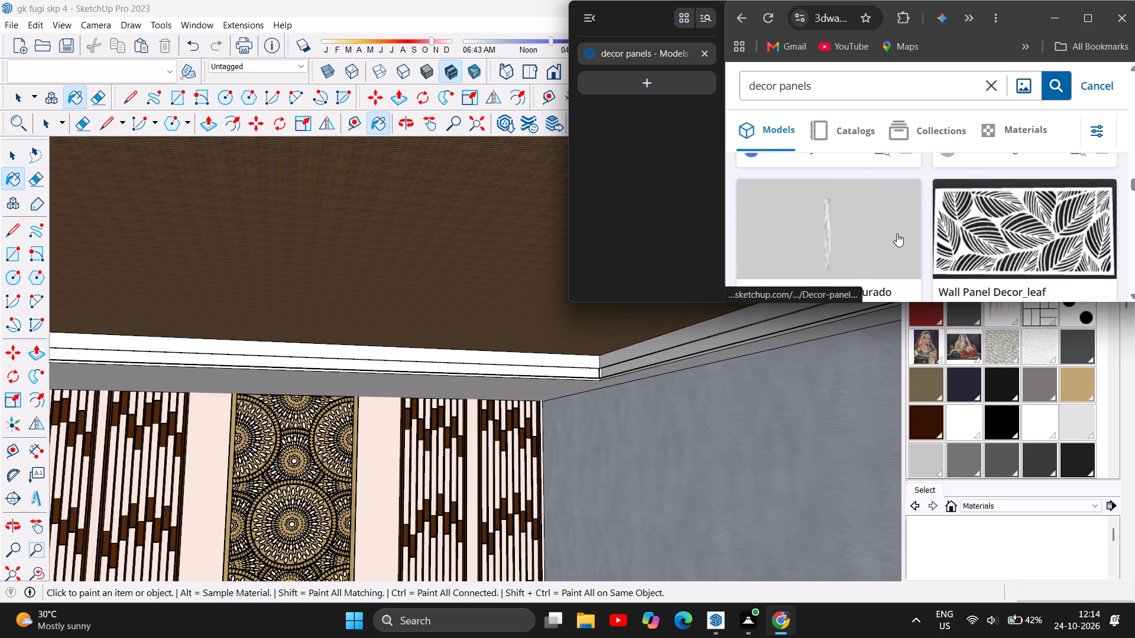
scroll(897, 233, down, 2)
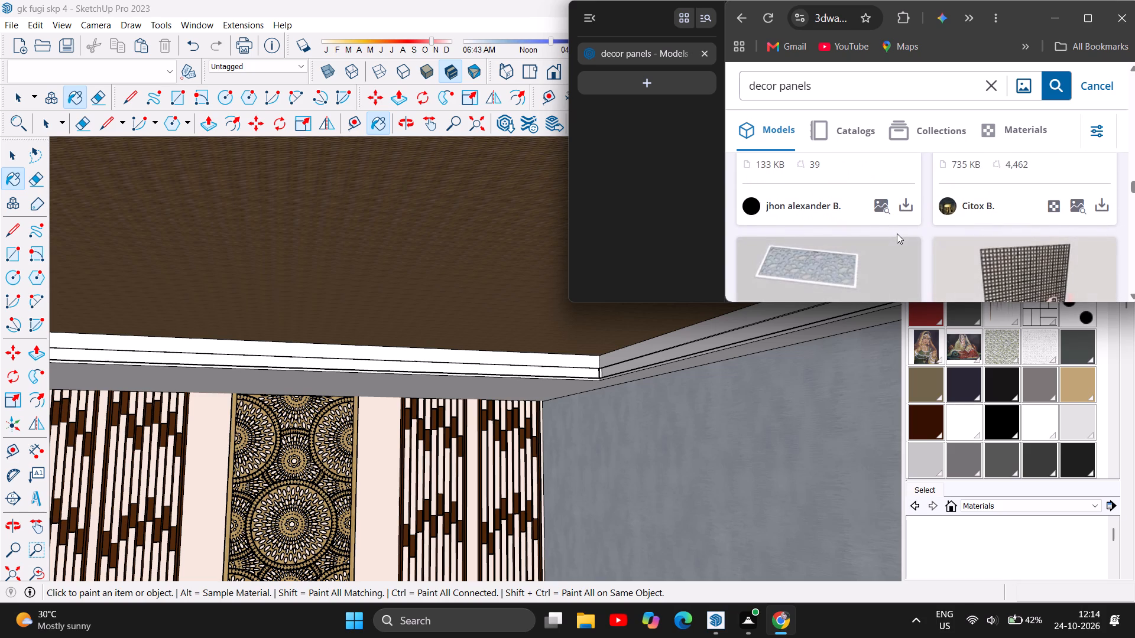
scroll(897, 233, down, 5)
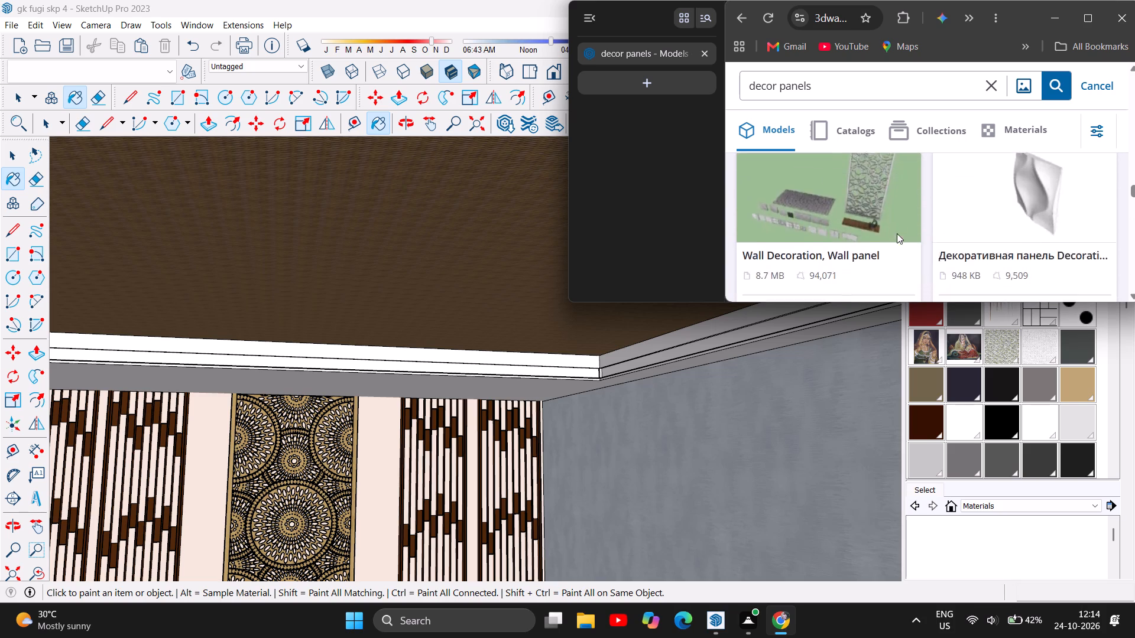
scroll(897, 233, down, 5)
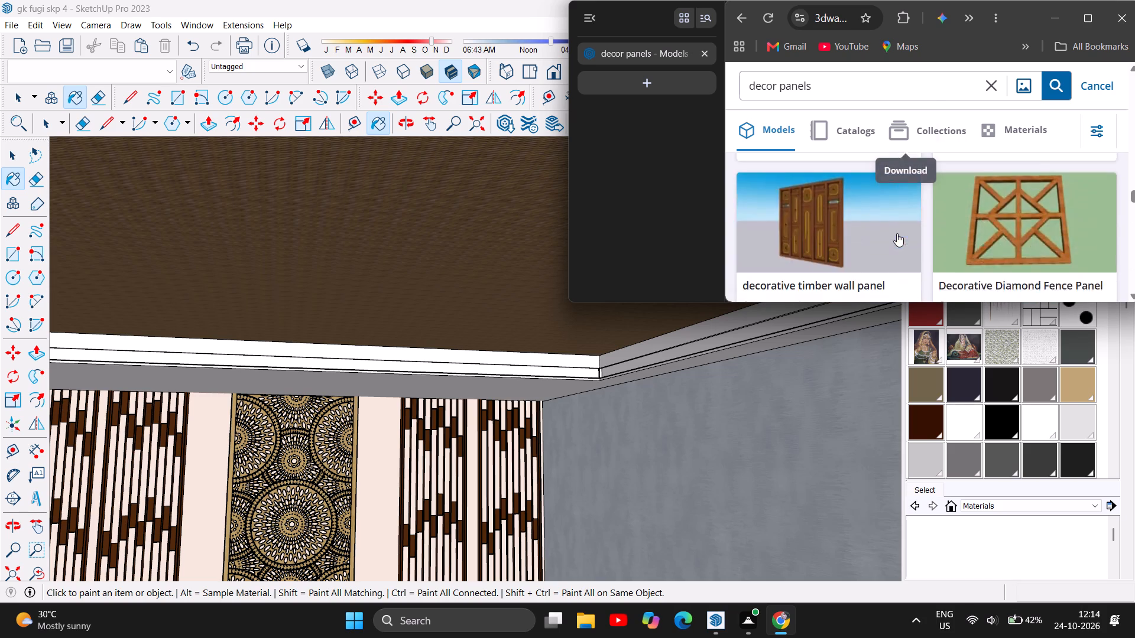
scroll(897, 233, down, 3)
scroll(897, 233, up, 1)
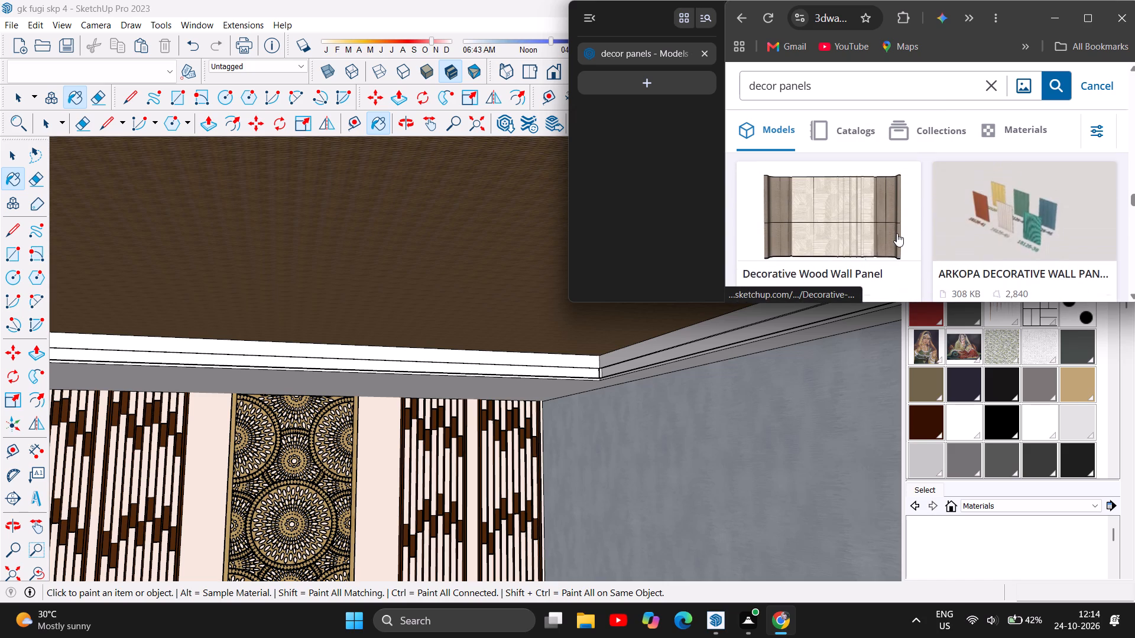
scroll(897, 233, down, 1)
scroll(897, 233, up, 1)
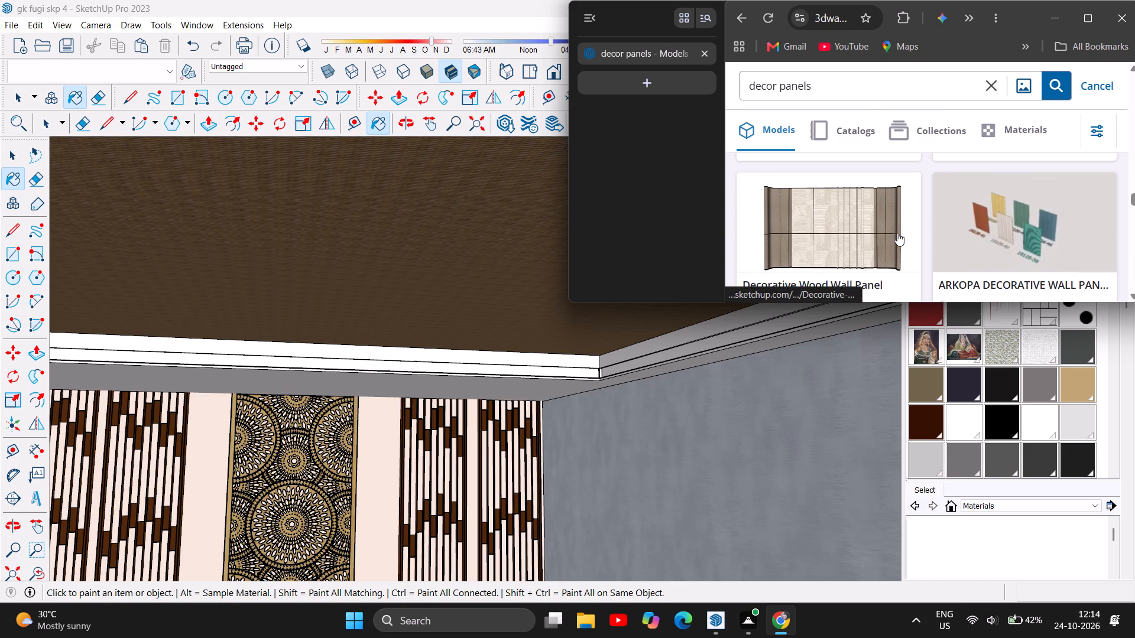
Browse the "decor panels" models from "Decorative Wood Wall Panel" to "Decorative Modern Wall Panel" for another suitable panel.
scroll(895, 227, down, 2)
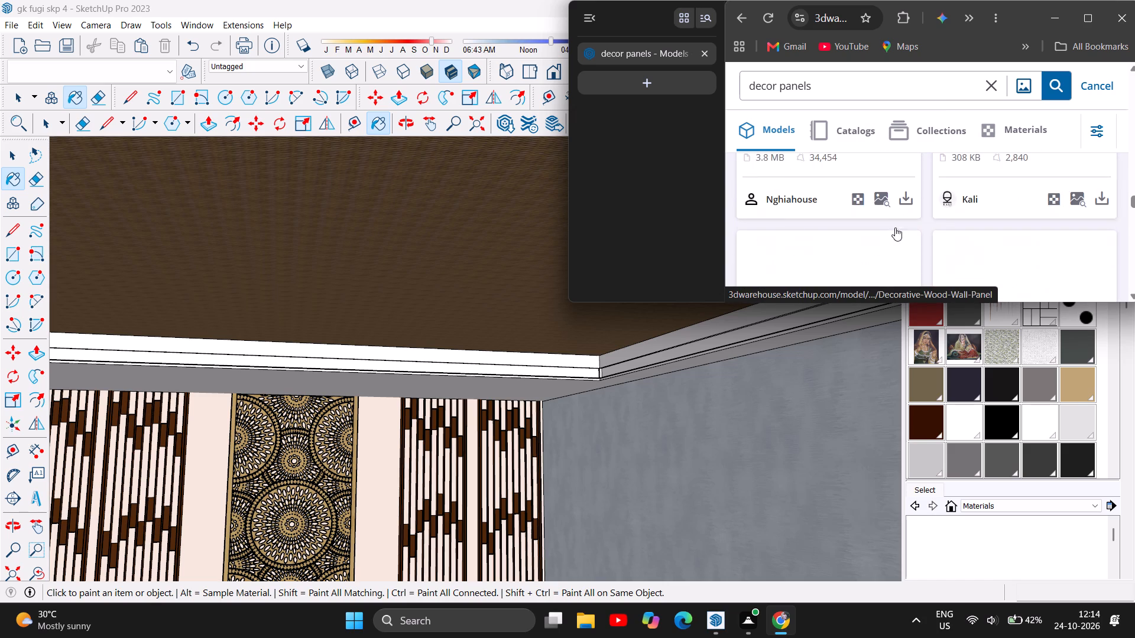
scroll(895, 227, down, 6)
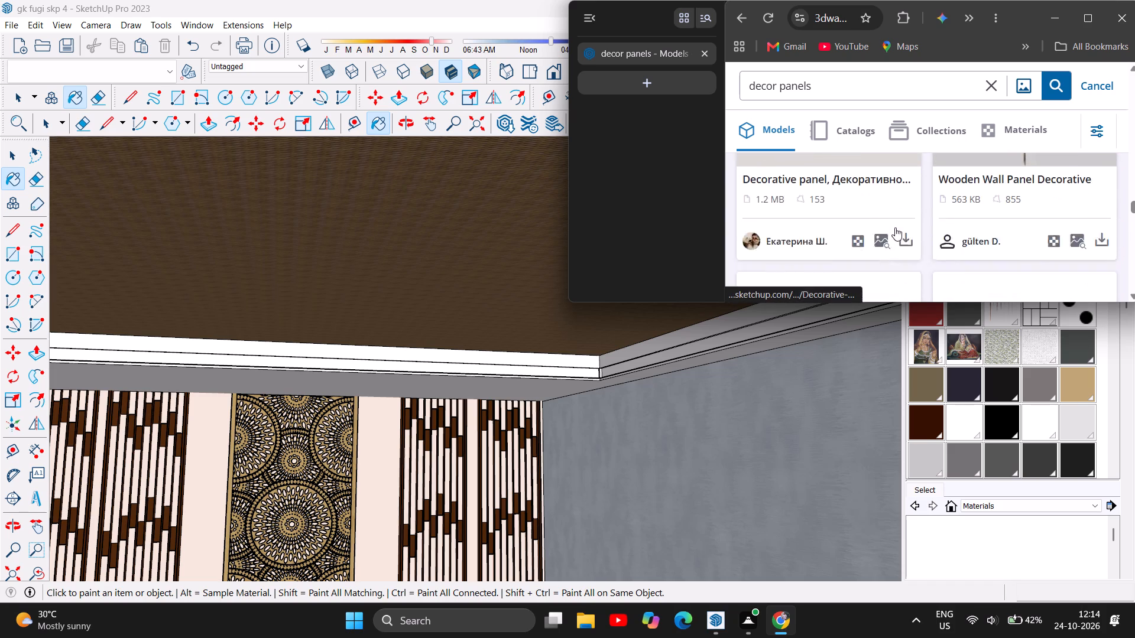
scroll(895, 227, down, 1)
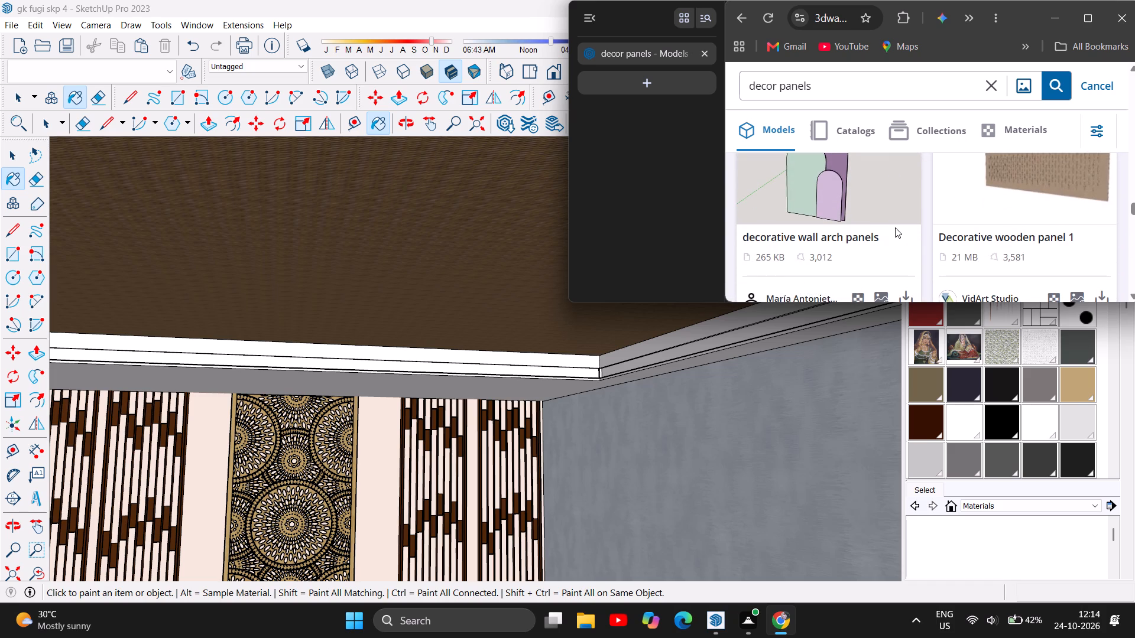
scroll(895, 227, up, 1)
scroll(895, 227, down, 1)
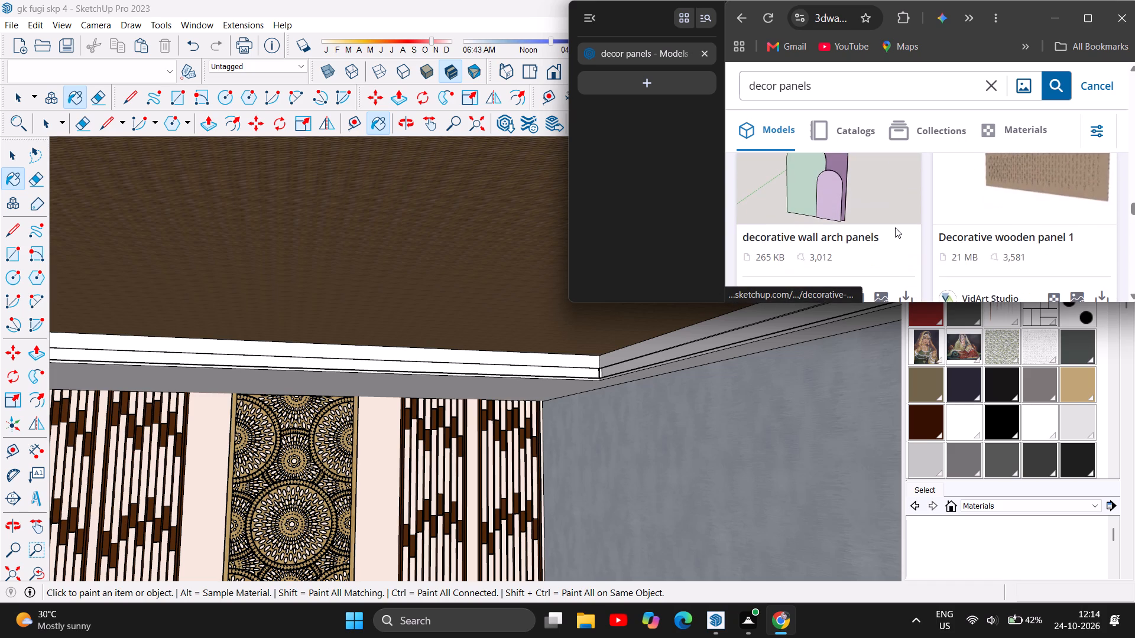
scroll(895, 227, down, 2)
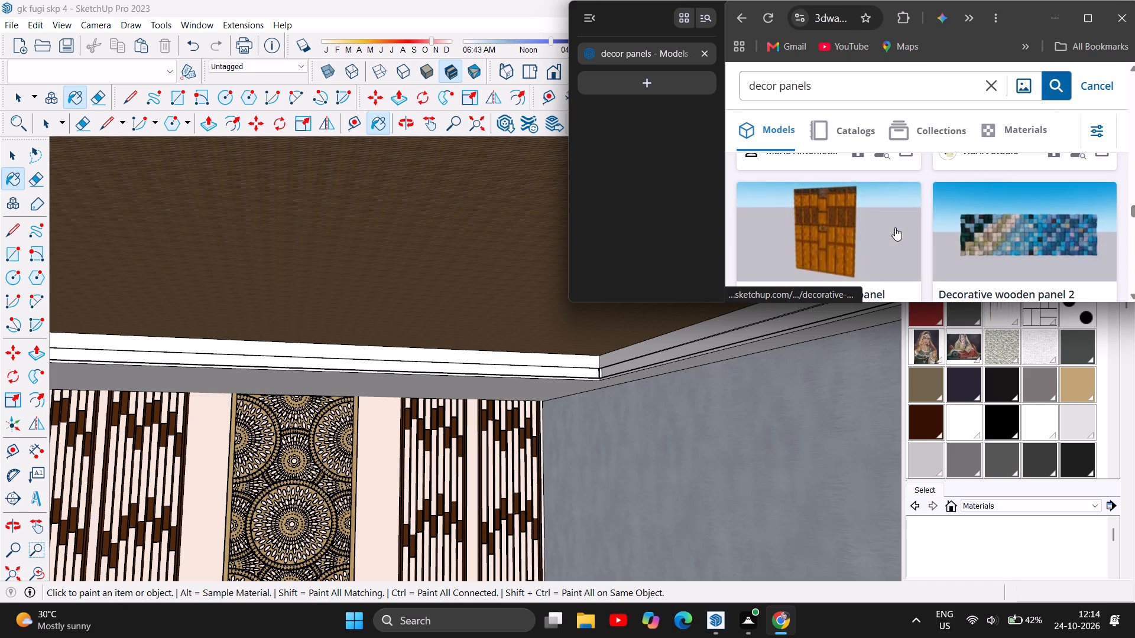
scroll(895, 227, down, 3)
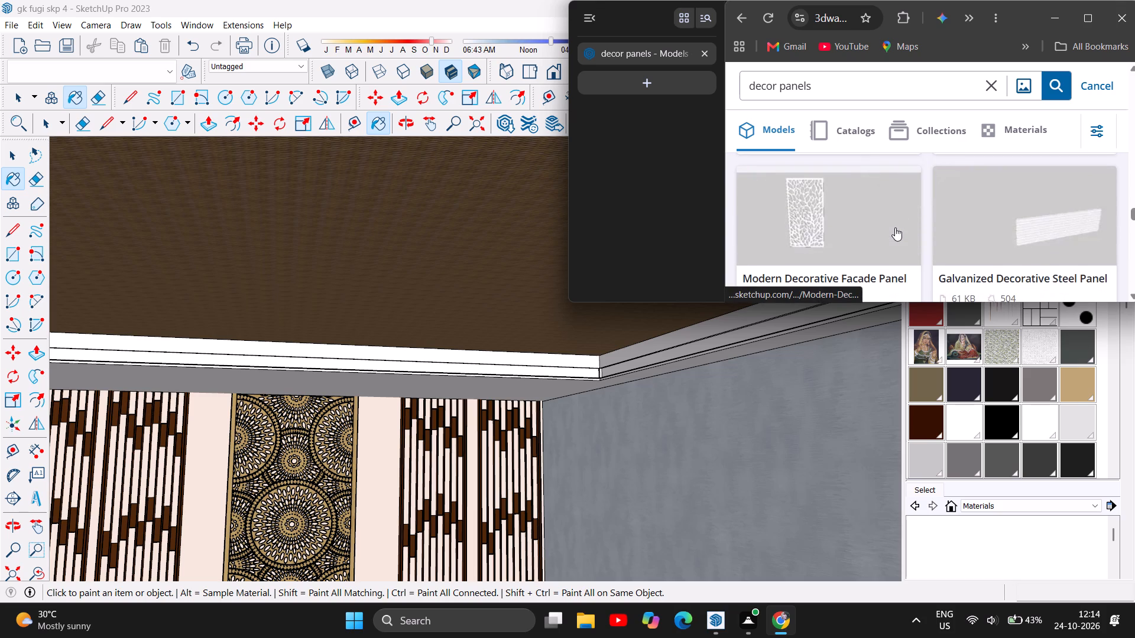
scroll(895, 227, down, 3)
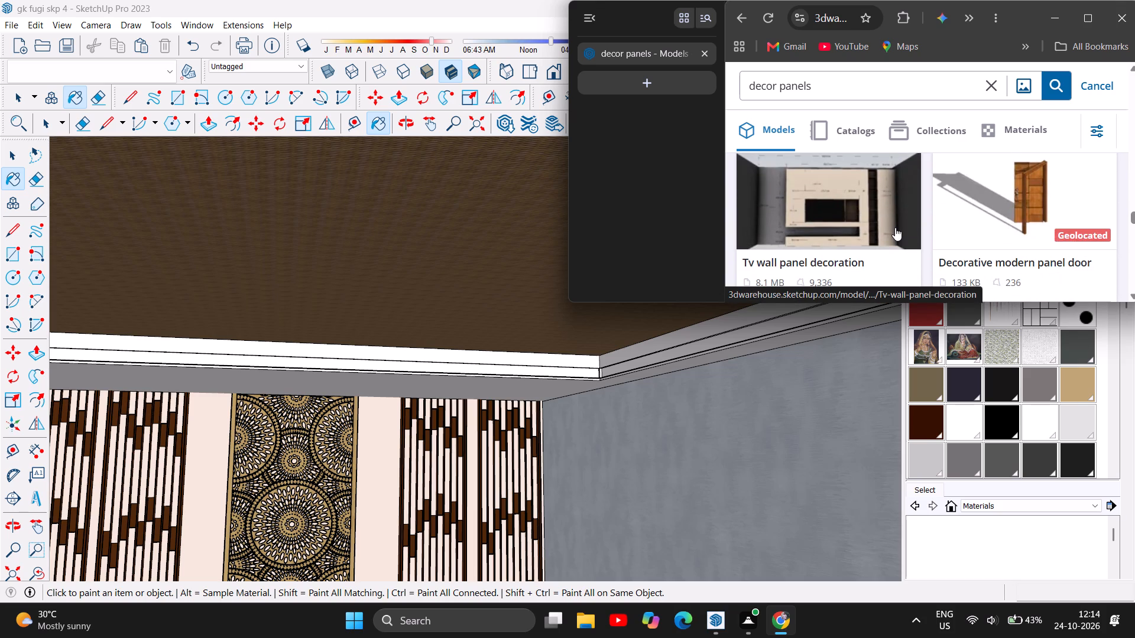
scroll(895, 227, down, 2)
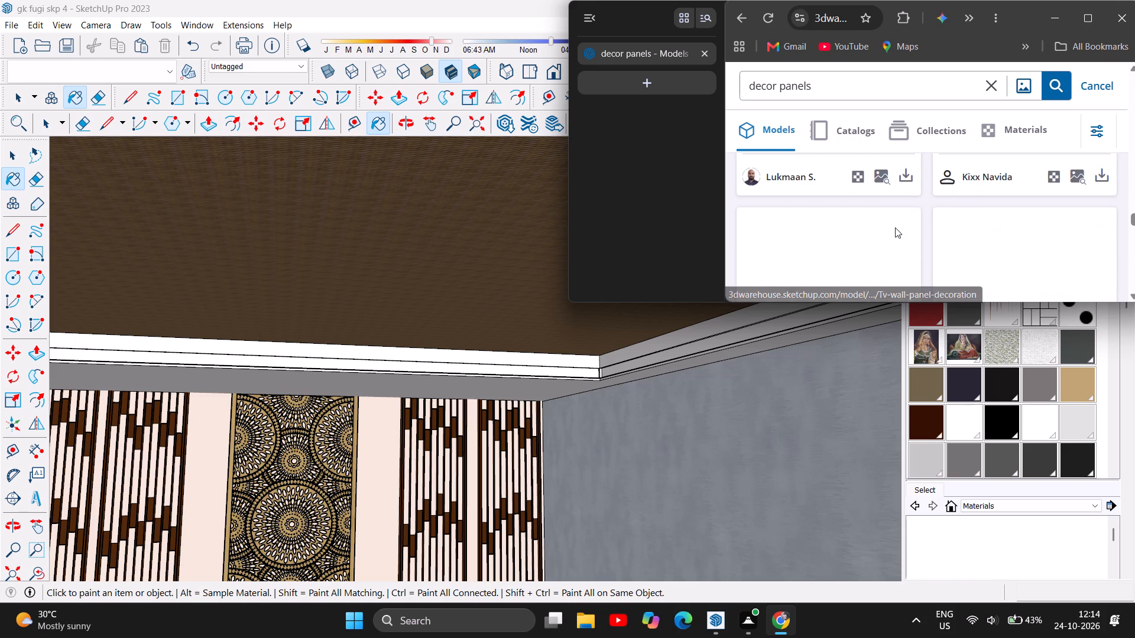
scroll(895, 227, down, 1)
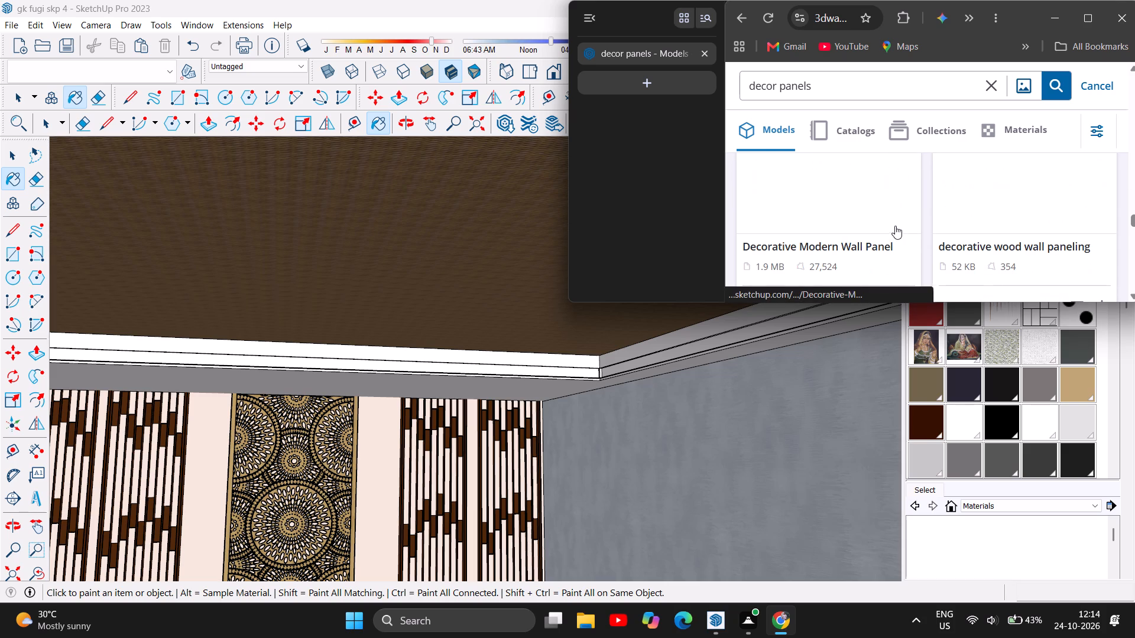
Look through the "decor panels" collections instead of single models and open the "PANEL DECOR" collection.
click(1005, 131)
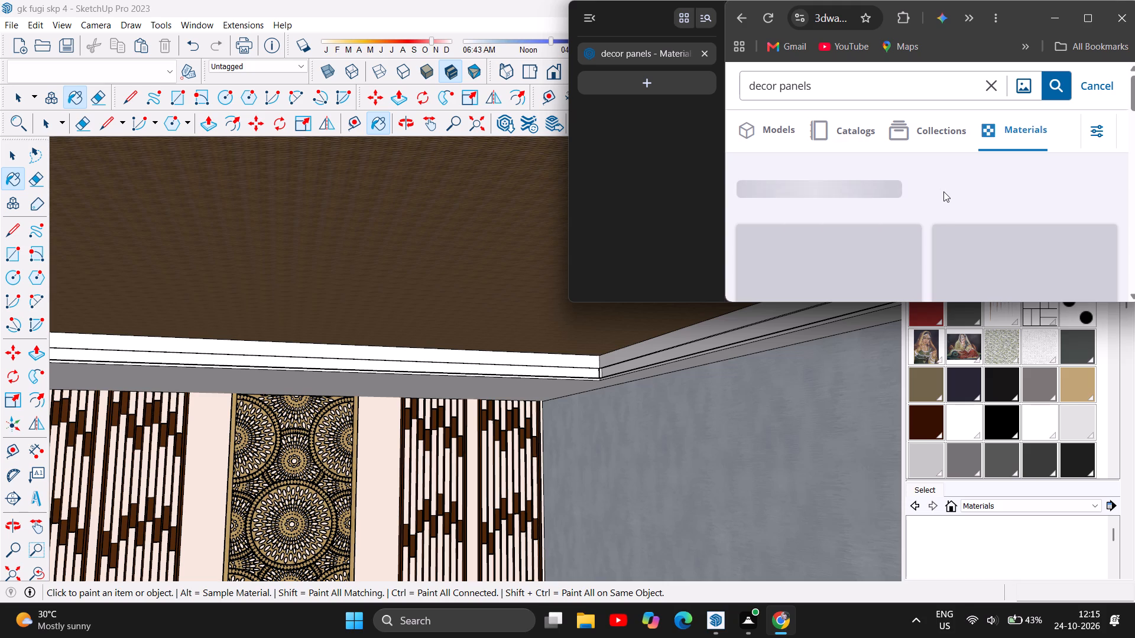
click(915, 133)
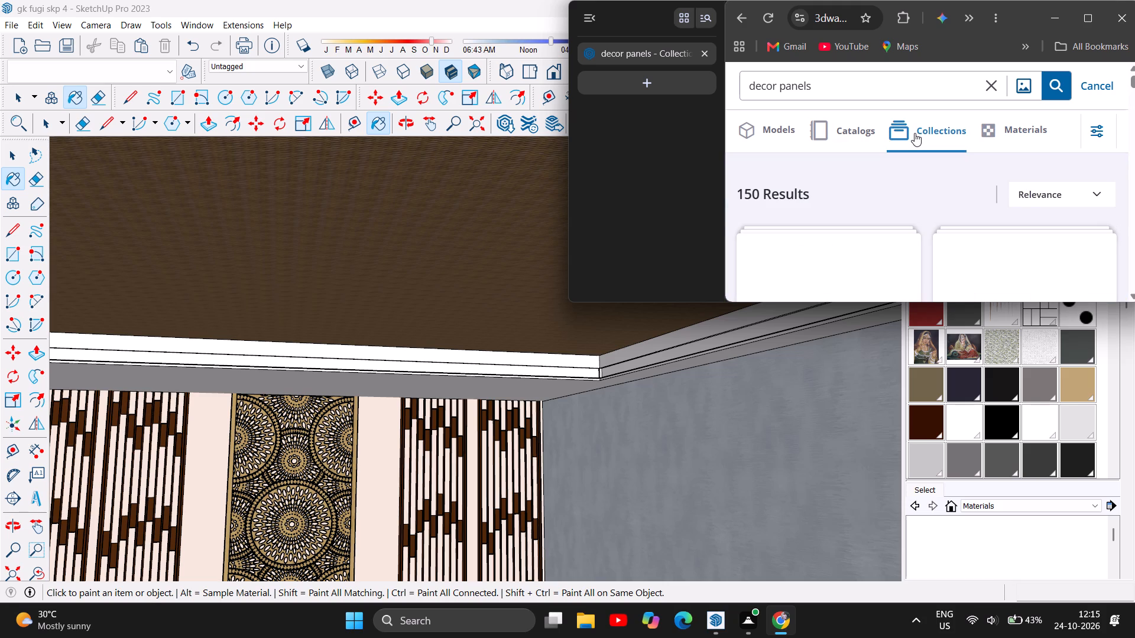
scroll(929, 159, down, 1)
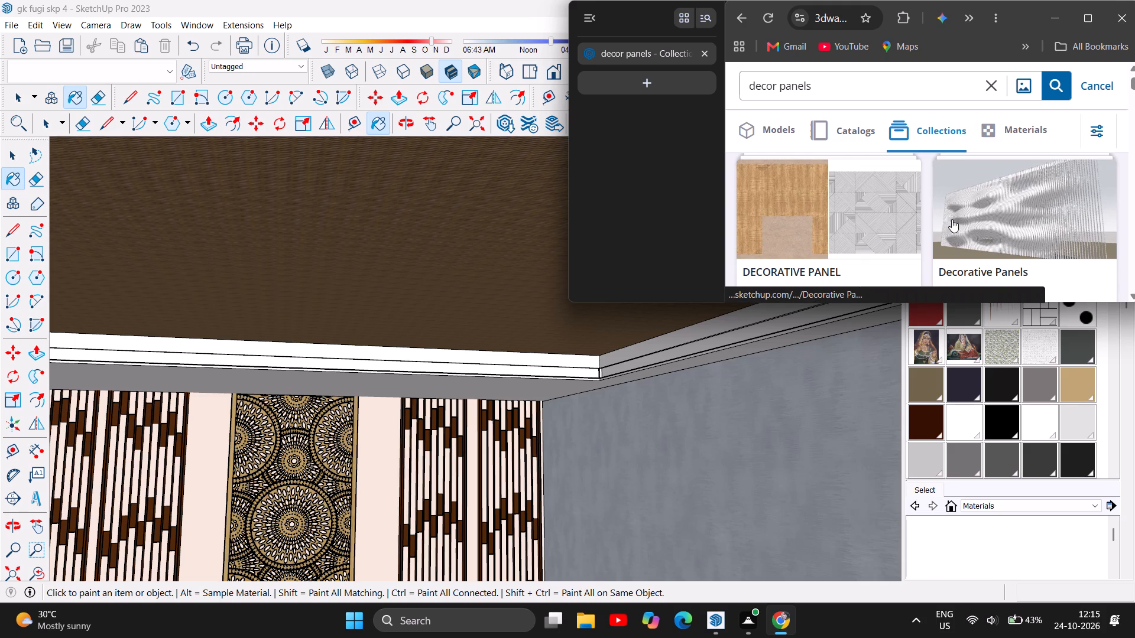
scroll(952, 219, down, 3)
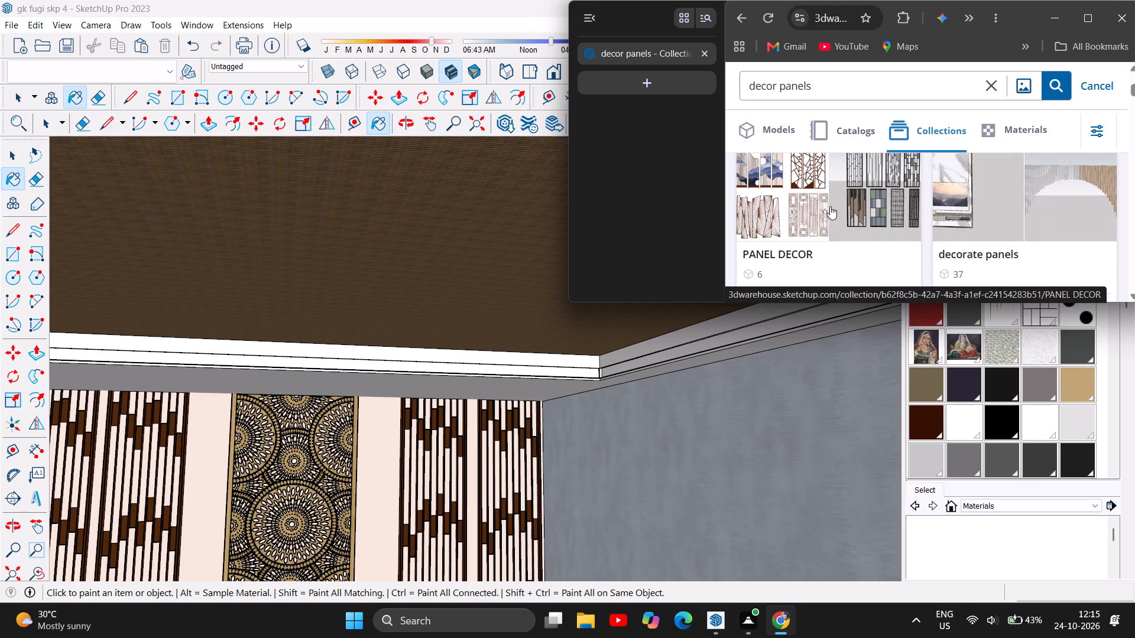
scroll(853, 221, down, 1)
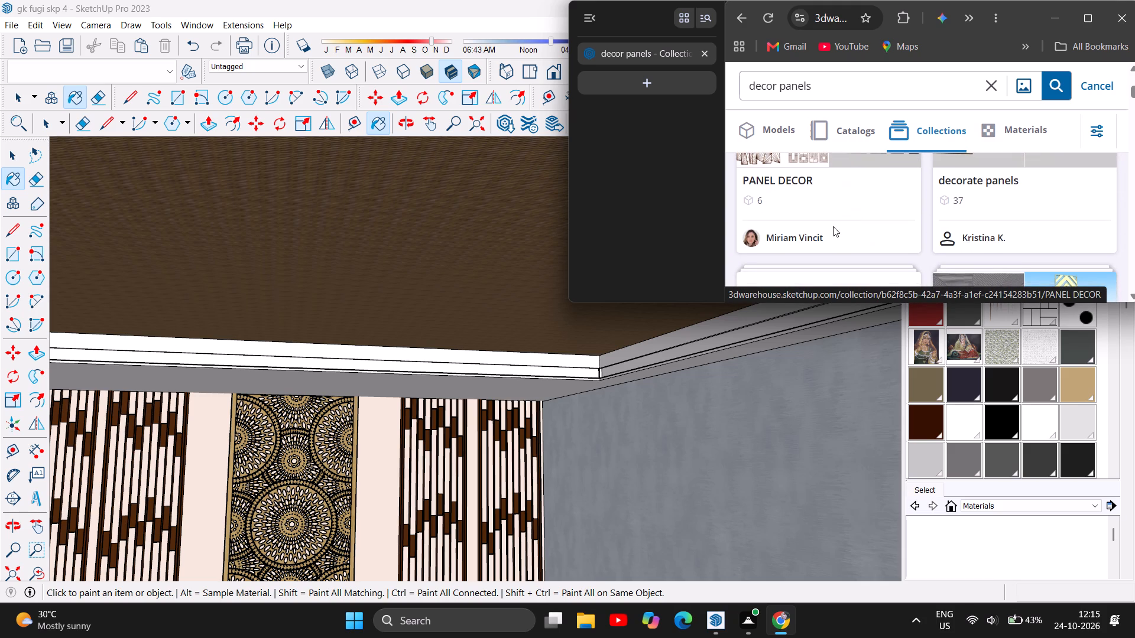
click(786, 178)
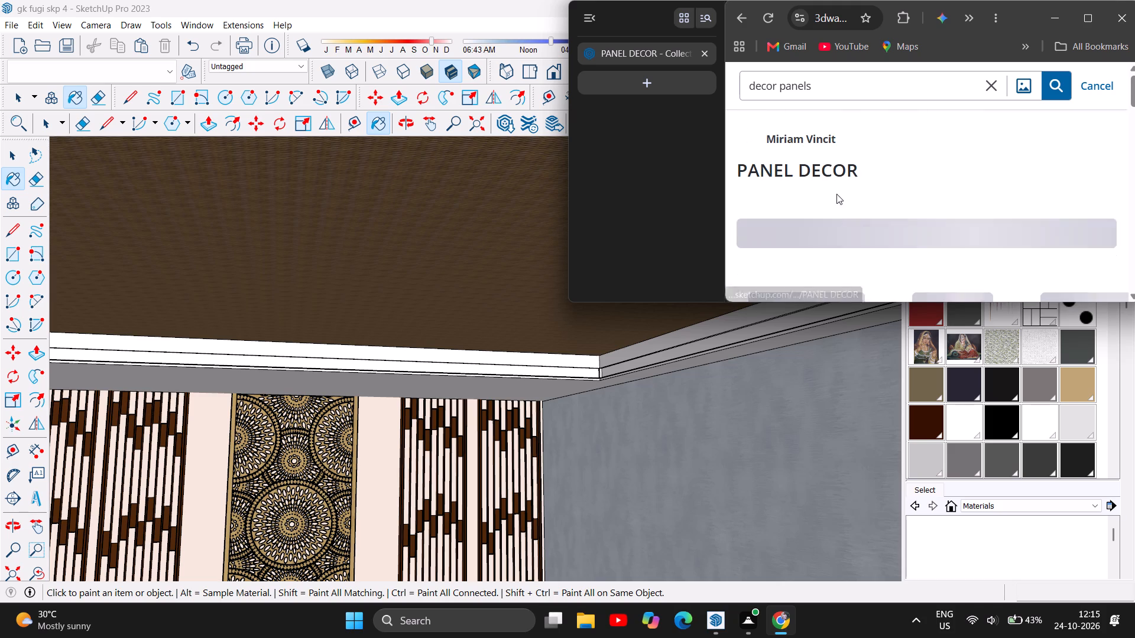
Download the "CNC - WALL PANEL" model from the "PANEL DECOR" collection as a SketchUp file.
scroll(882, 187, down, 3)
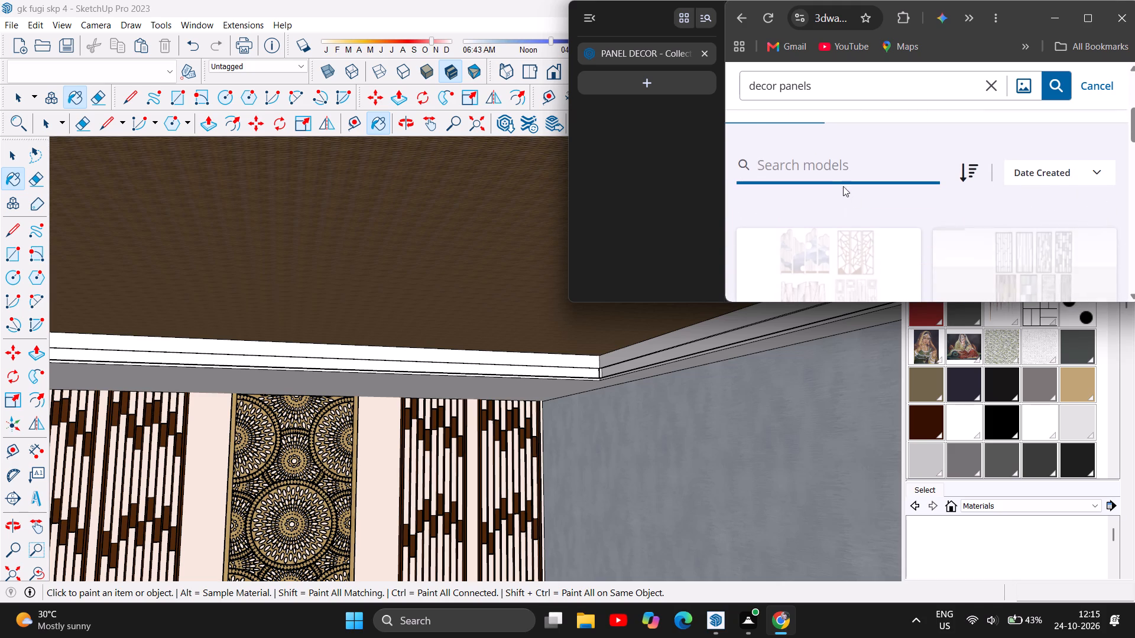
scroll(875, 194, down, 3)
scroll(889, 183, up, 1)
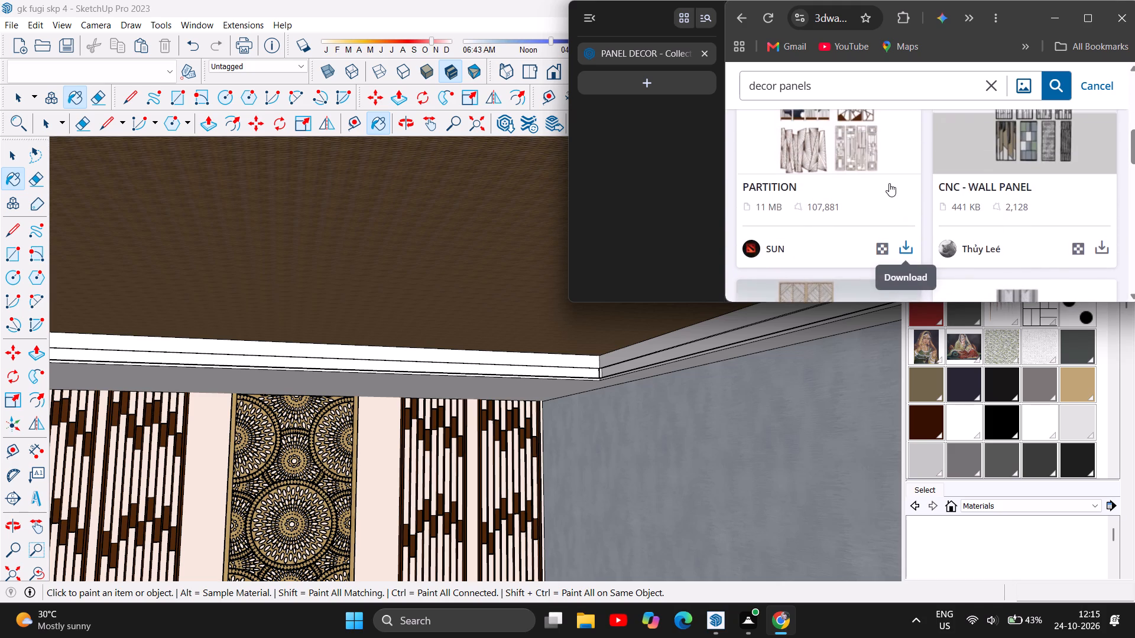
scroll(889, 183, up, 1)
scroll(889, 183, down, 1)
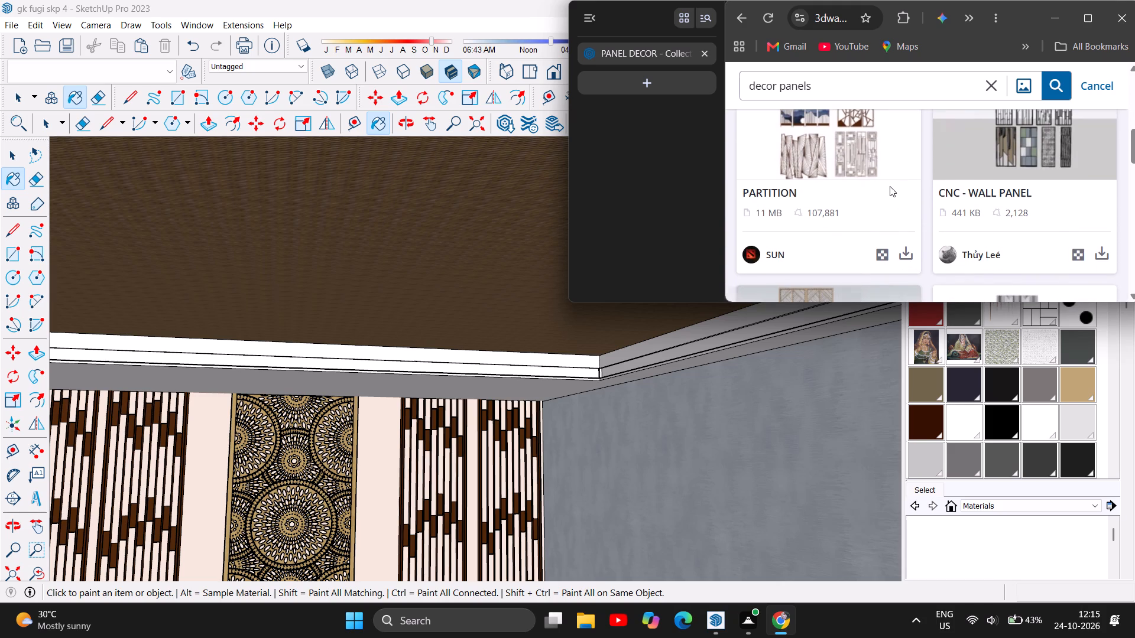
scroll(1042, 211, up, 1)
scroll(1042, 211, down, 1)
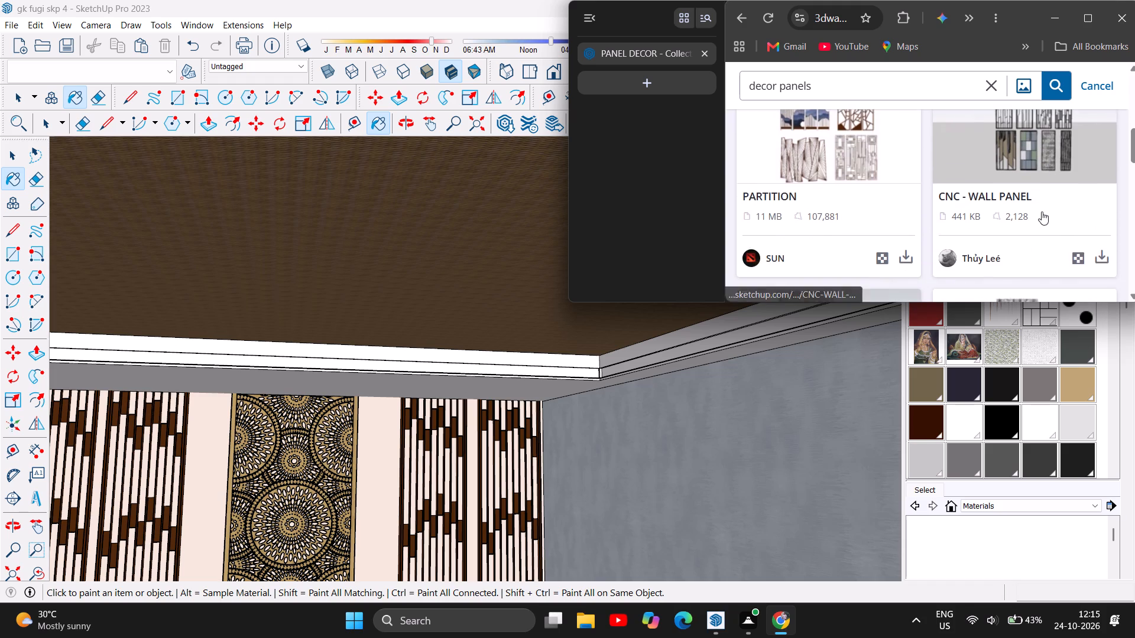
click(1104, 252)
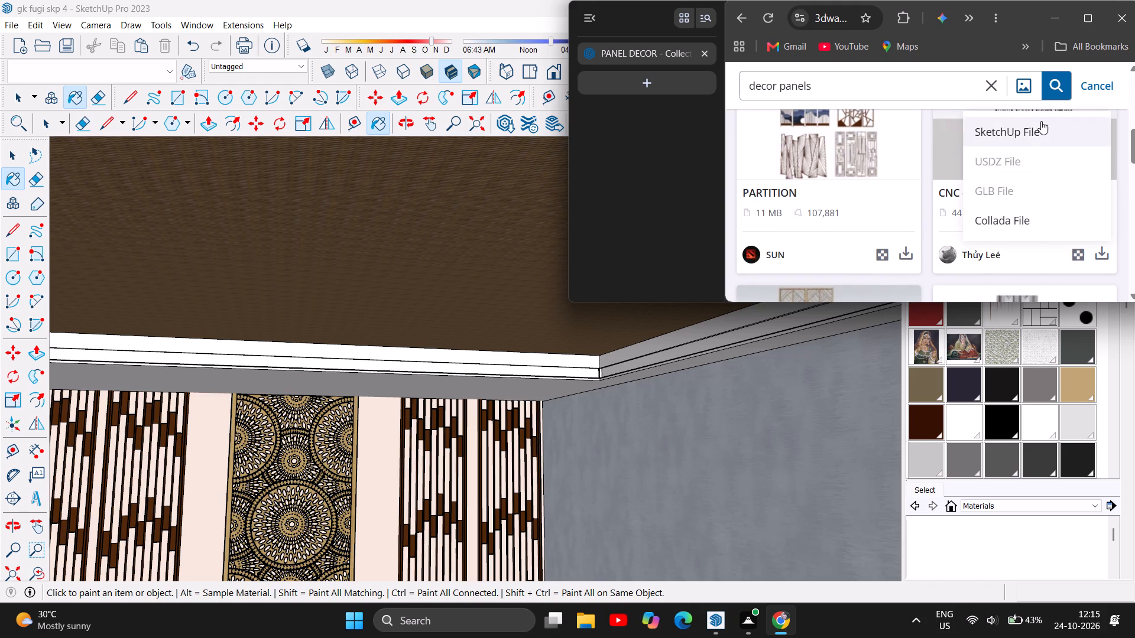
click(1039, 130)
Examine the remaining models in the "PANEL DECOR" collection for another panel that suits the room.
scroll(960, 169, down, 2)
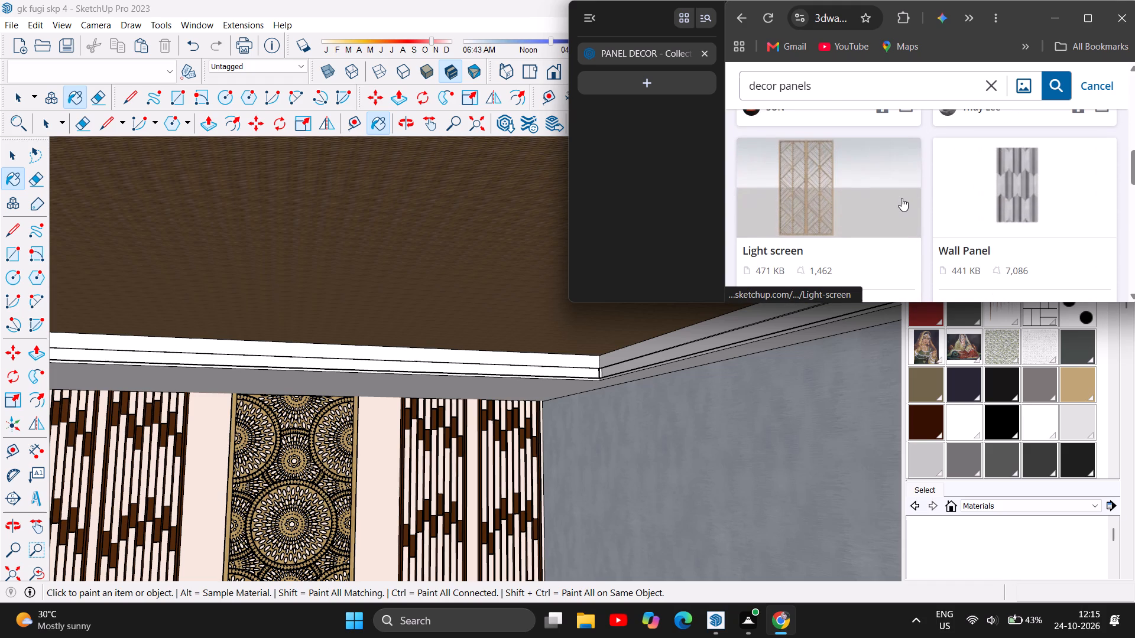
scroll(901, 198, down, 4)
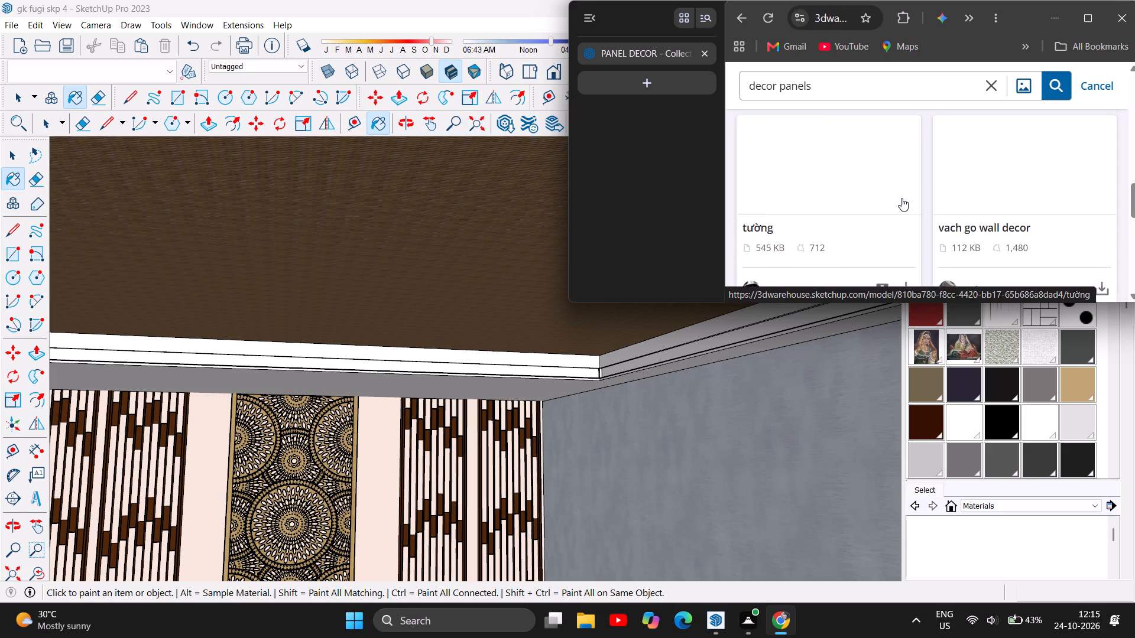
scroll(901, 198, down, 1)
scroll(900, 197, up, 12)
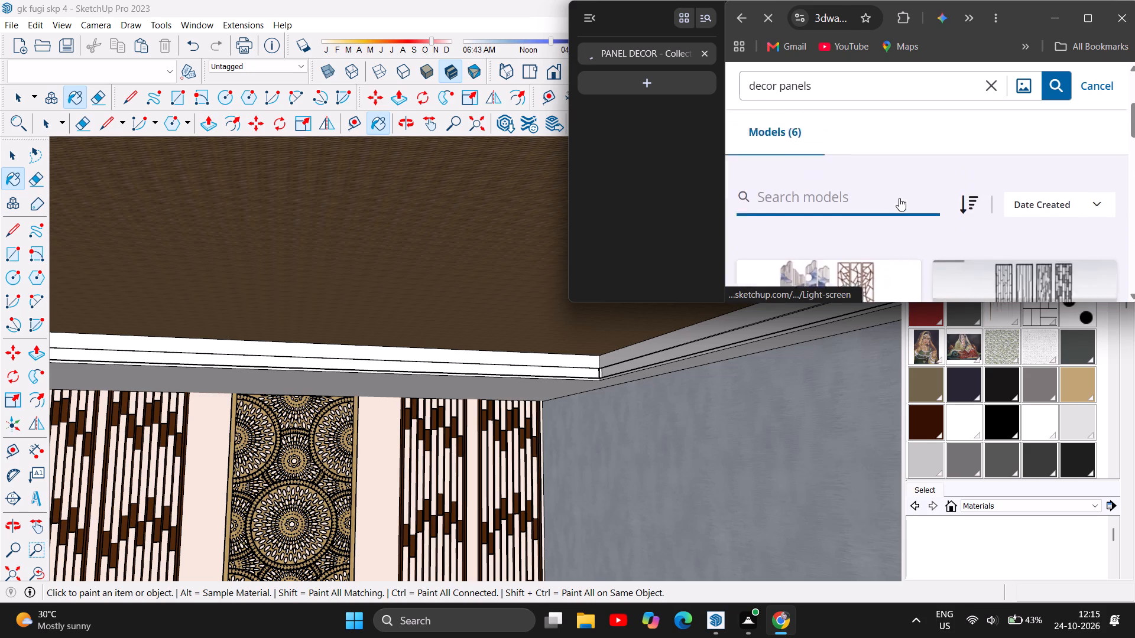
scroll(899, 198, up, 5)
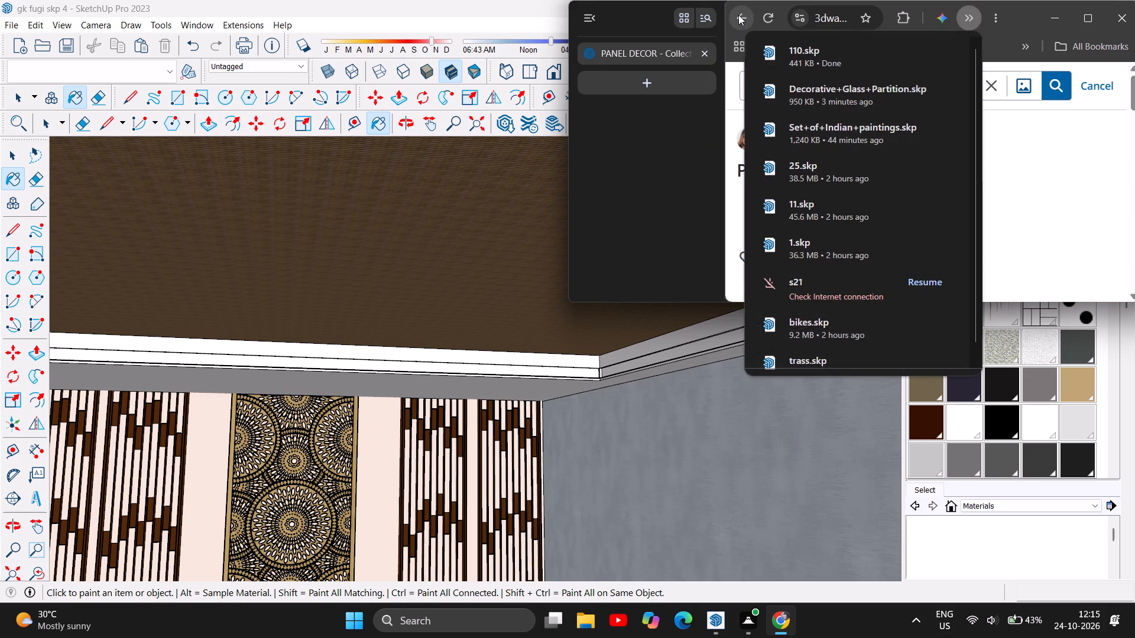
Return to the "decor panels" collections and browse them through to "WALL PANELS AND DECORATIONS" for another suitable decorative panel.
click(738, 15)
scroll(883, 186, down, 1)
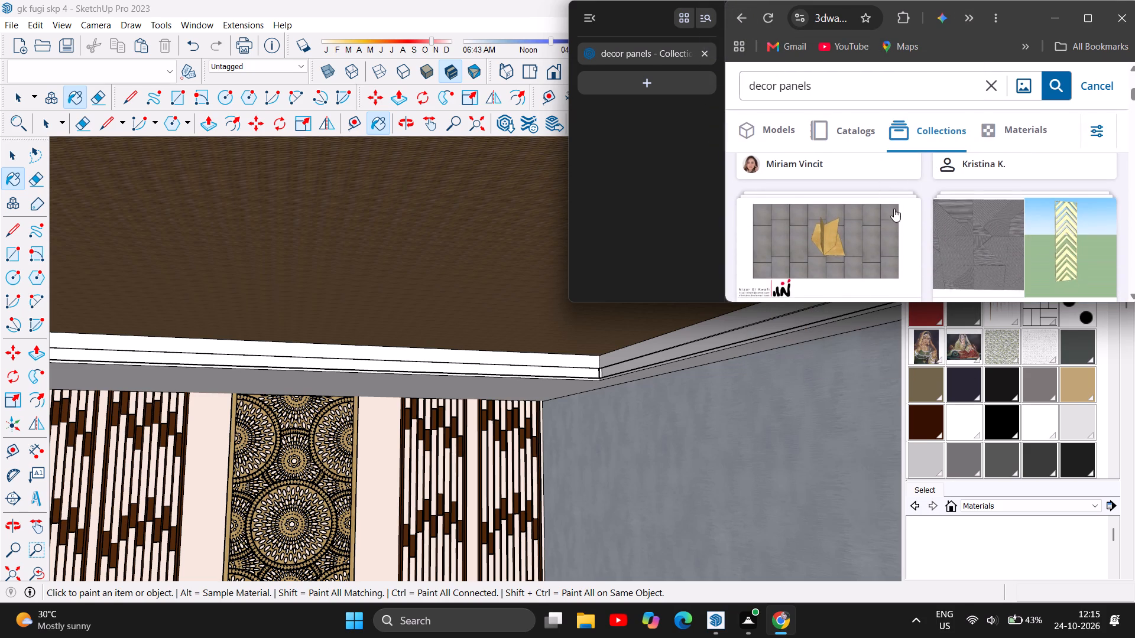
scroll(894, 209, down, 3)
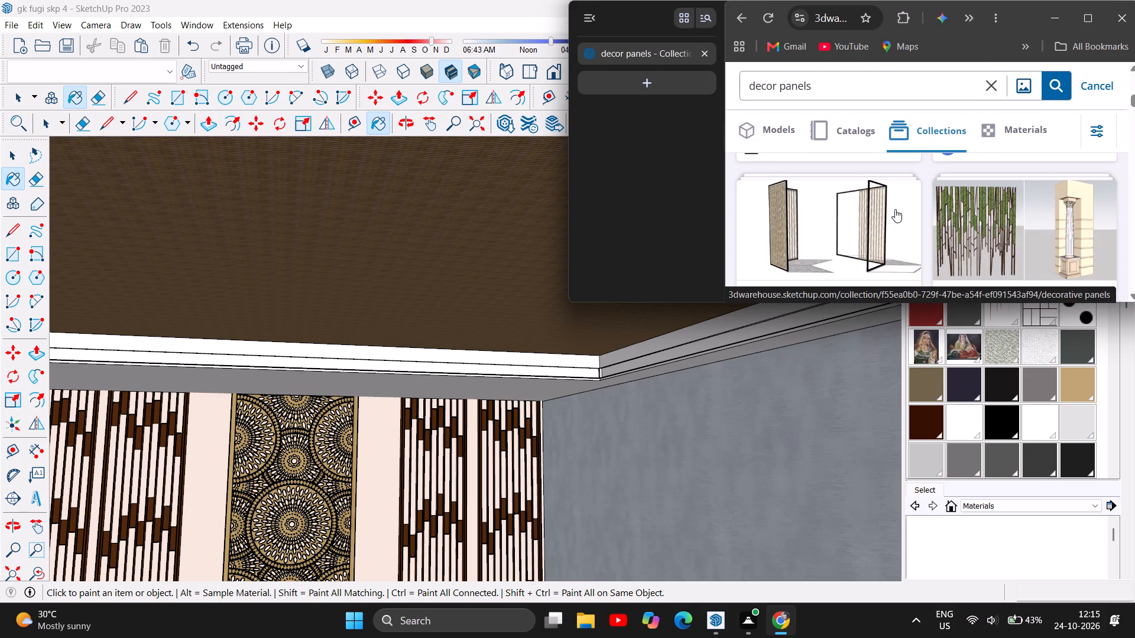
scroll(942, 210, down, 2)
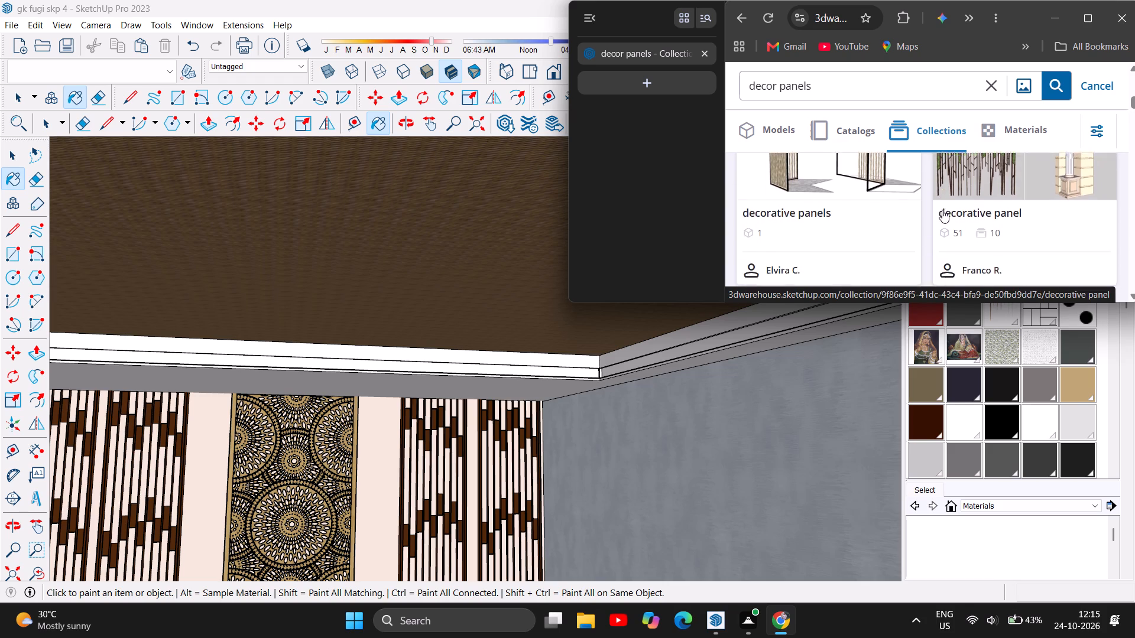
scroll(942, 210, down, 1)
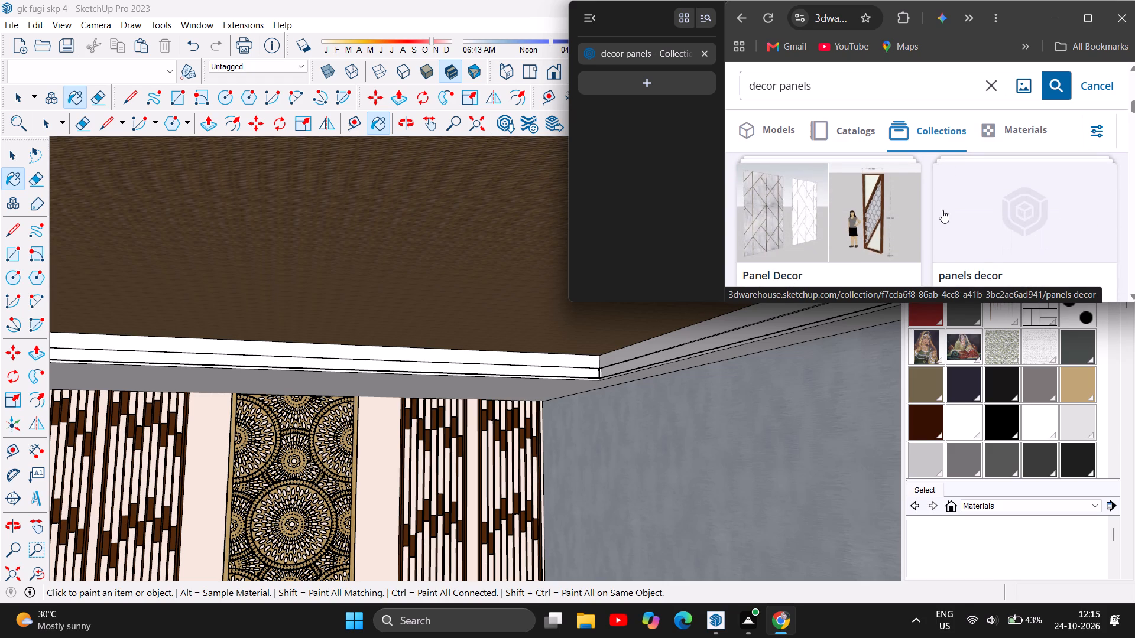
scroll(942, 210, down, 3)
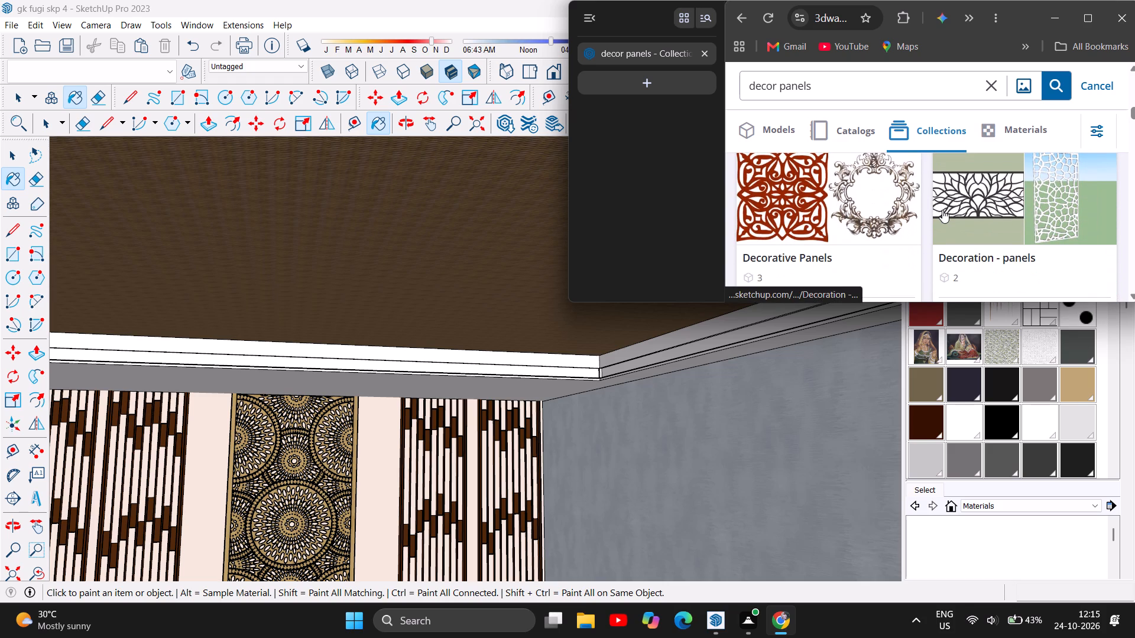
scroll(942, 210, down, 3)
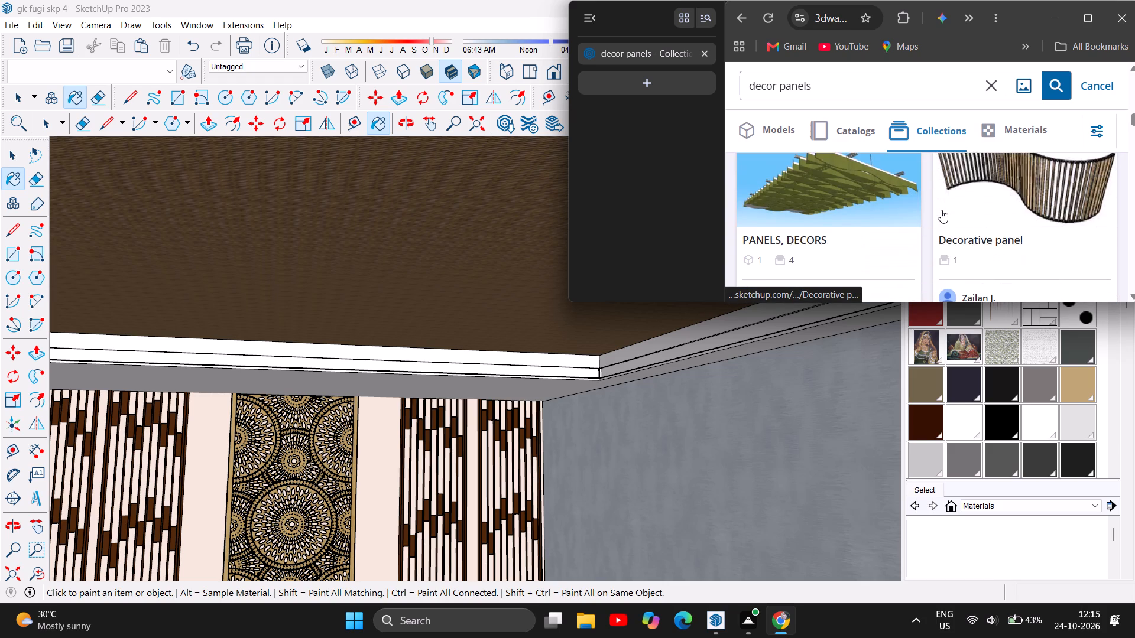
scroll(861, 216, up, 1)
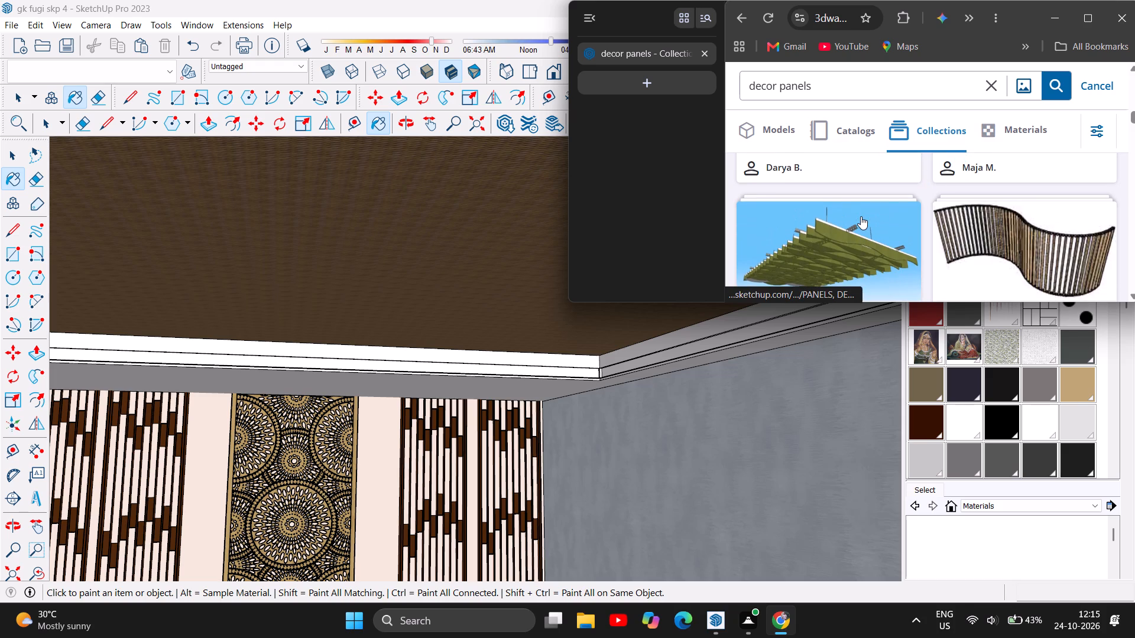
scroll(861, 216, down, 2)
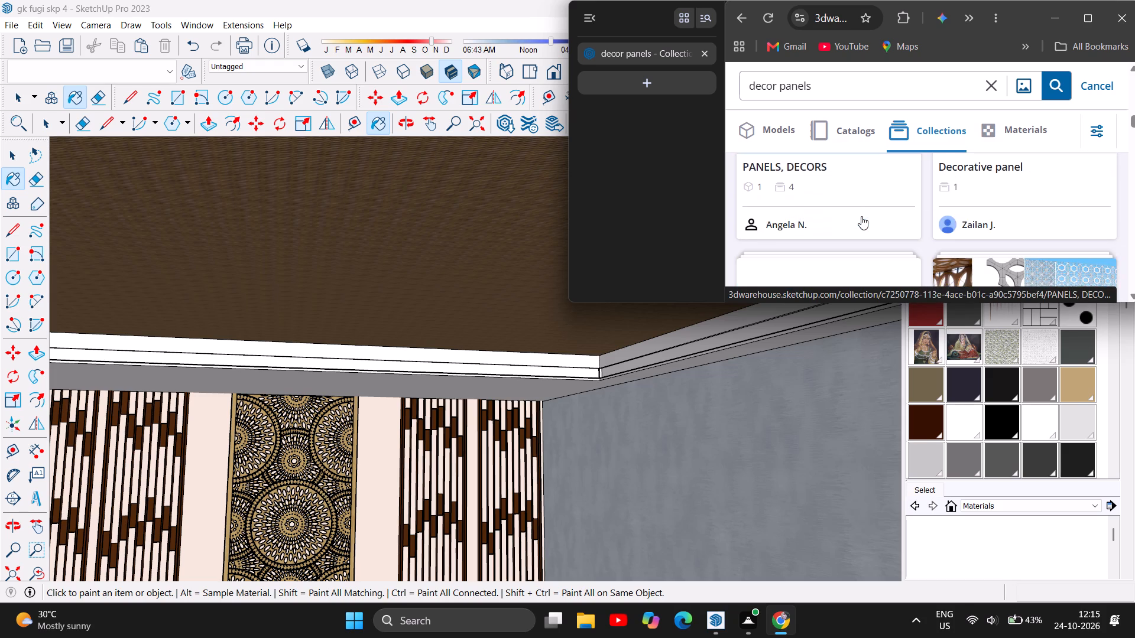
scroll(861, 216, down, 2)
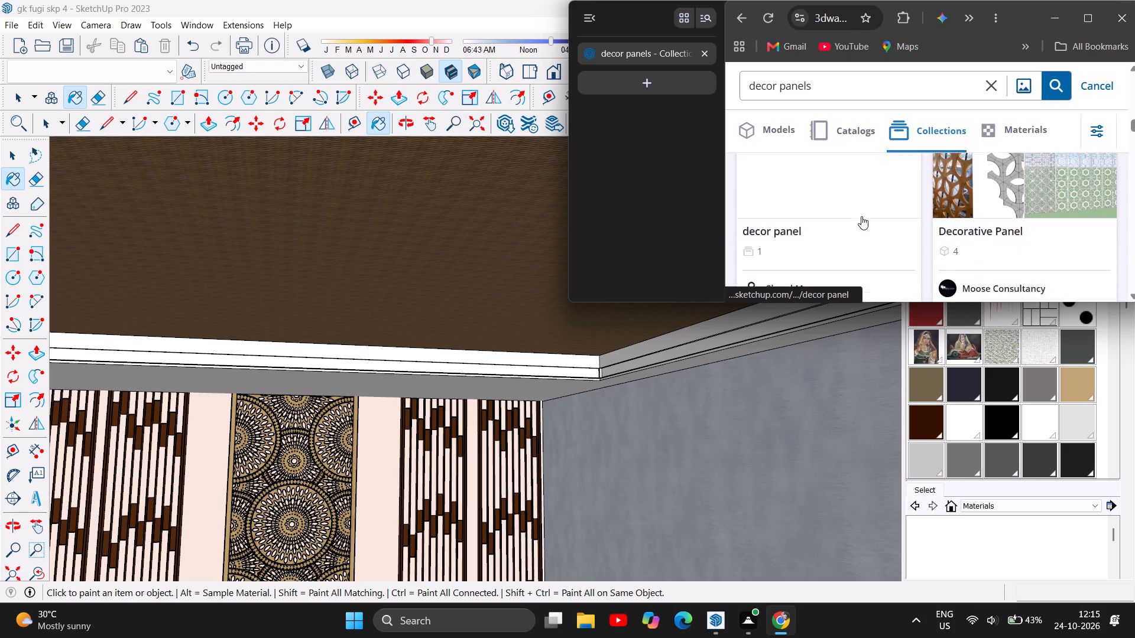
scroll(861, 216, down, 3)
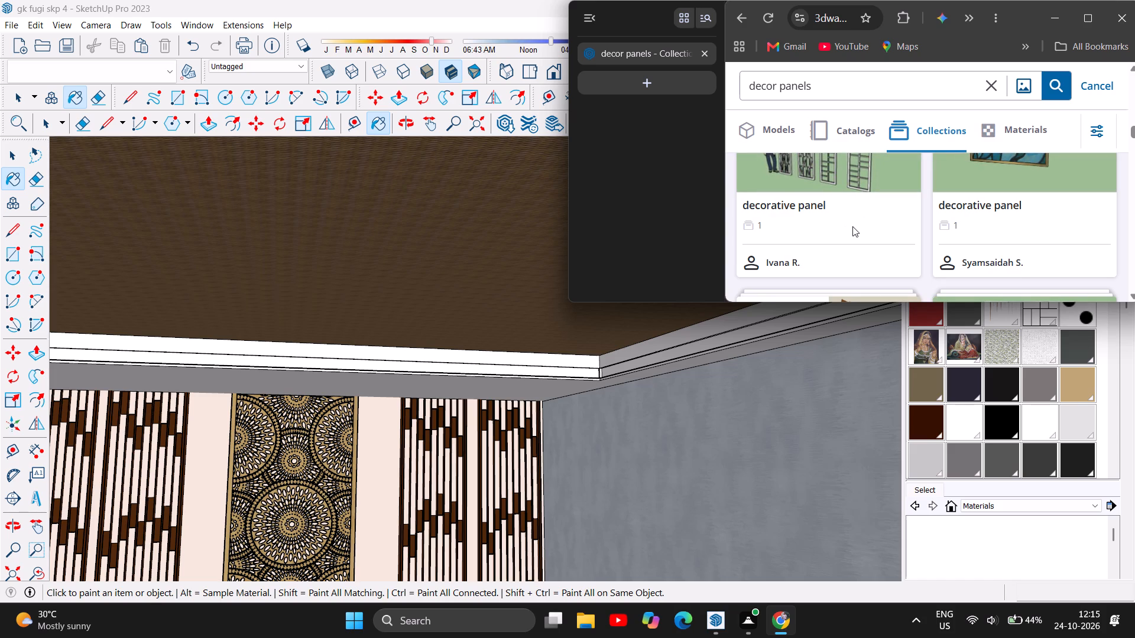
scroll(852, 234, down, 3)
scroll(861, 243, up, 1)
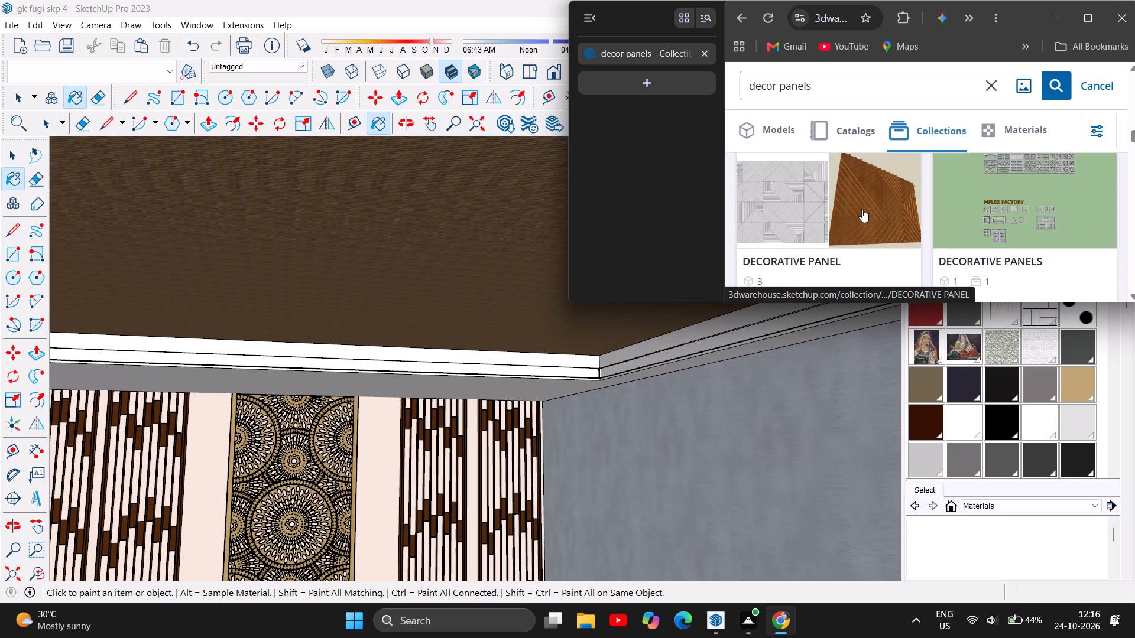
scroll(862, 209, down, 4)
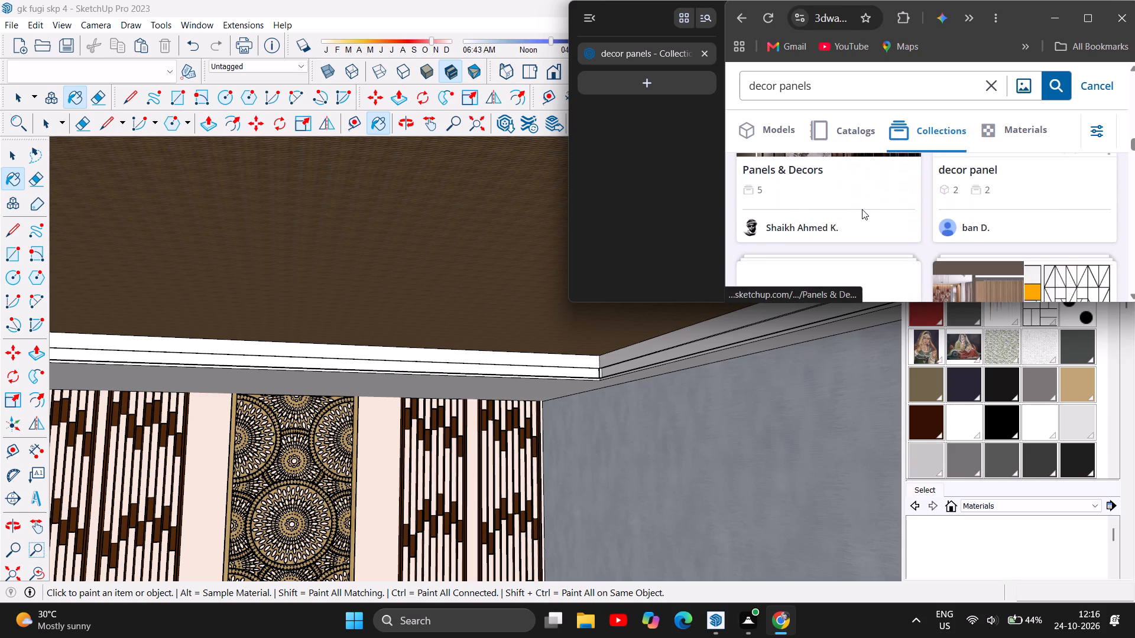
scroll(862, 209, down, 4)
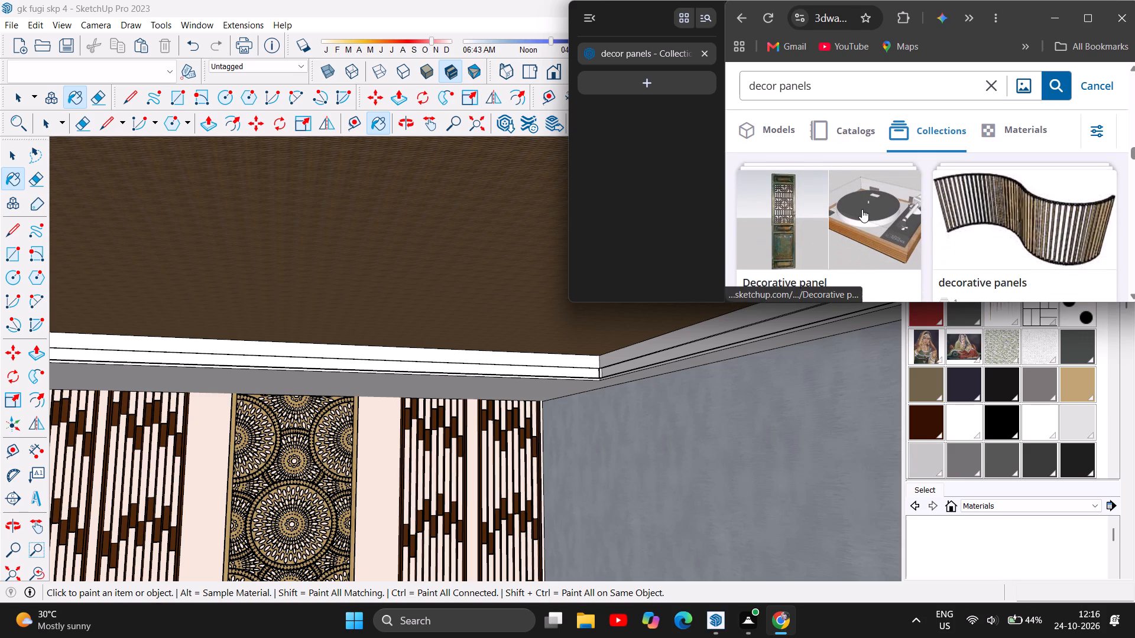
scroll(862, 209, down, 2)
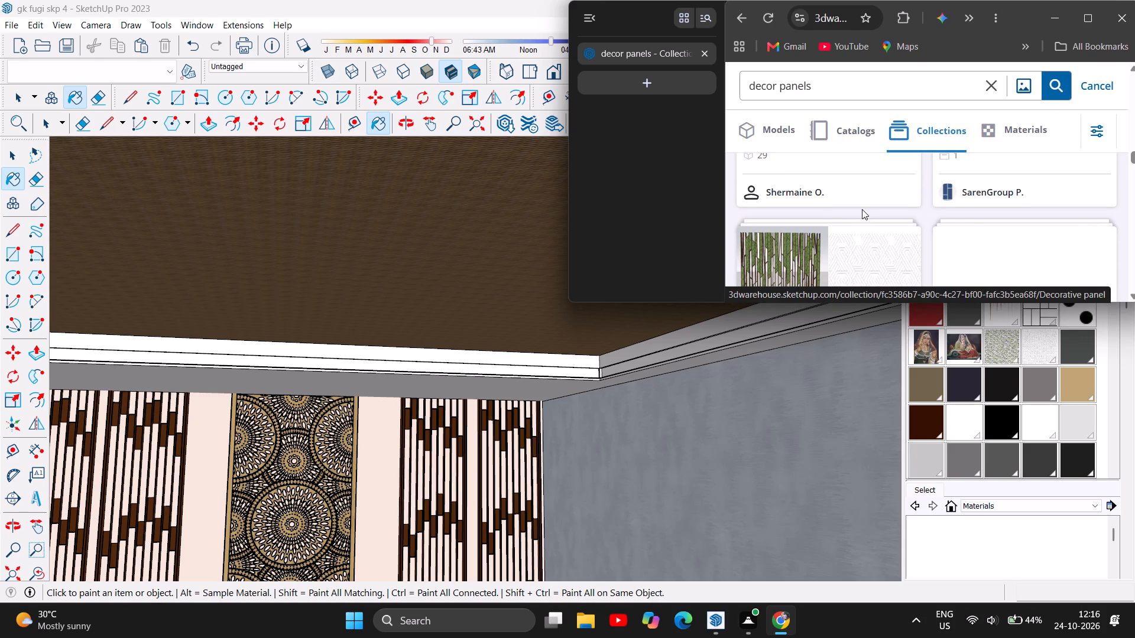
scroll(862, 209, down, 2)
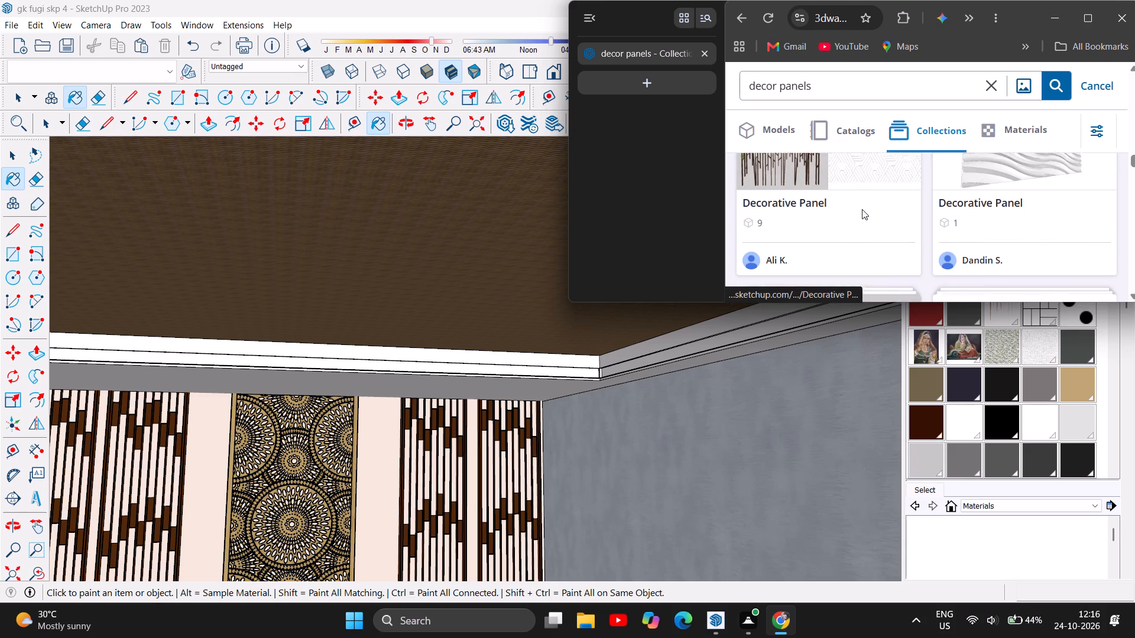
scroll(862, 209, down, 4)
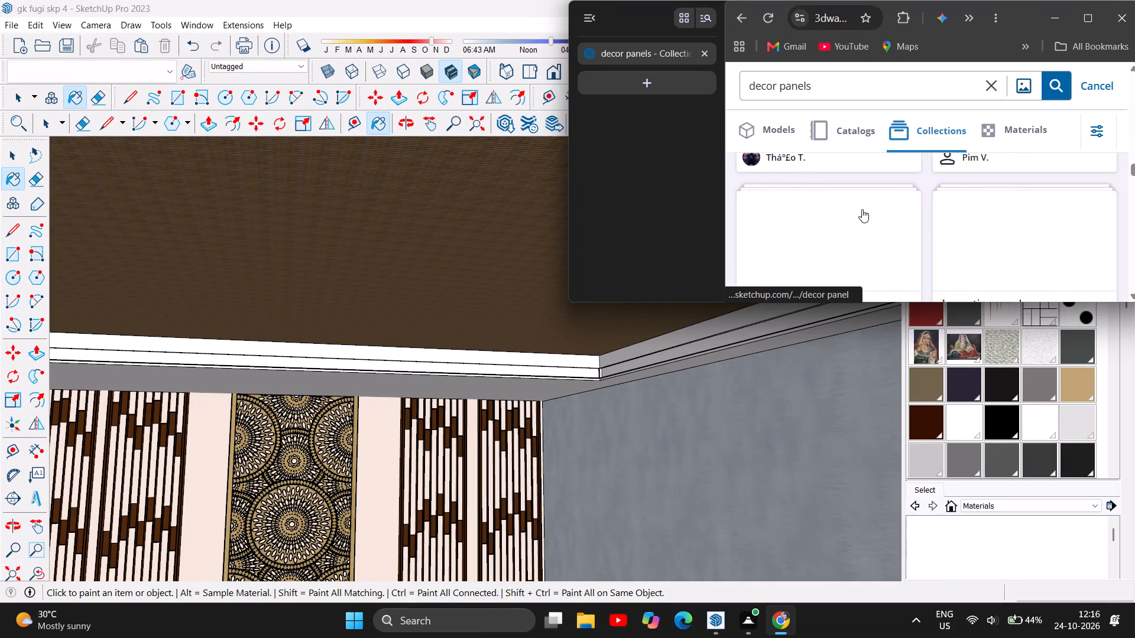
scroll(862, 209, down, 1)
scroll(862, 209, up, 1)
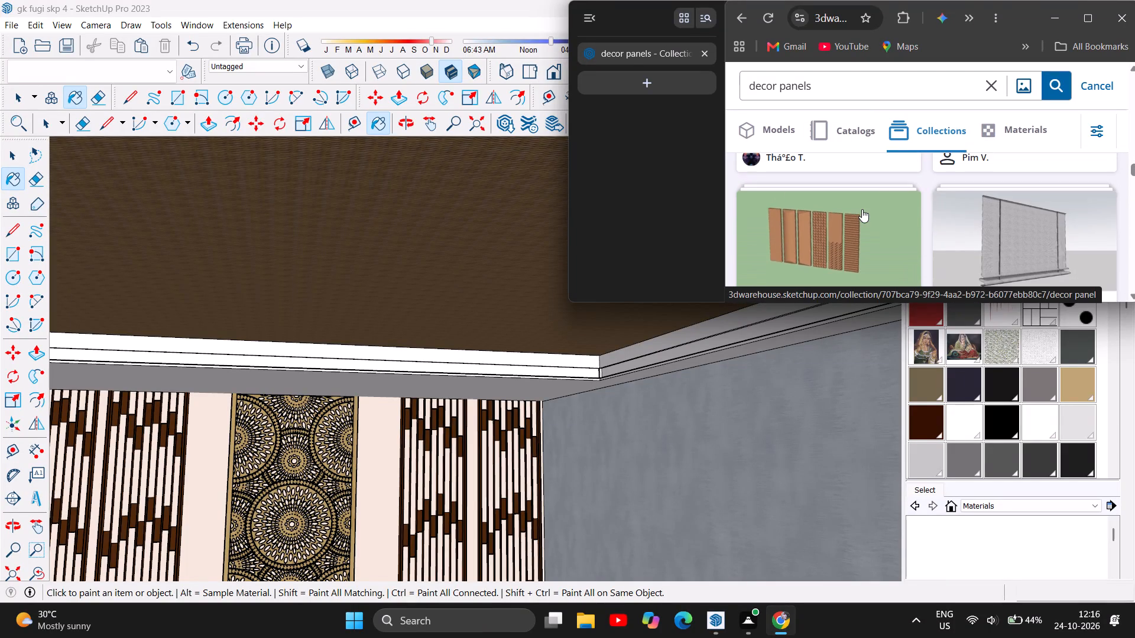
scroll(862, 209, down, 6)
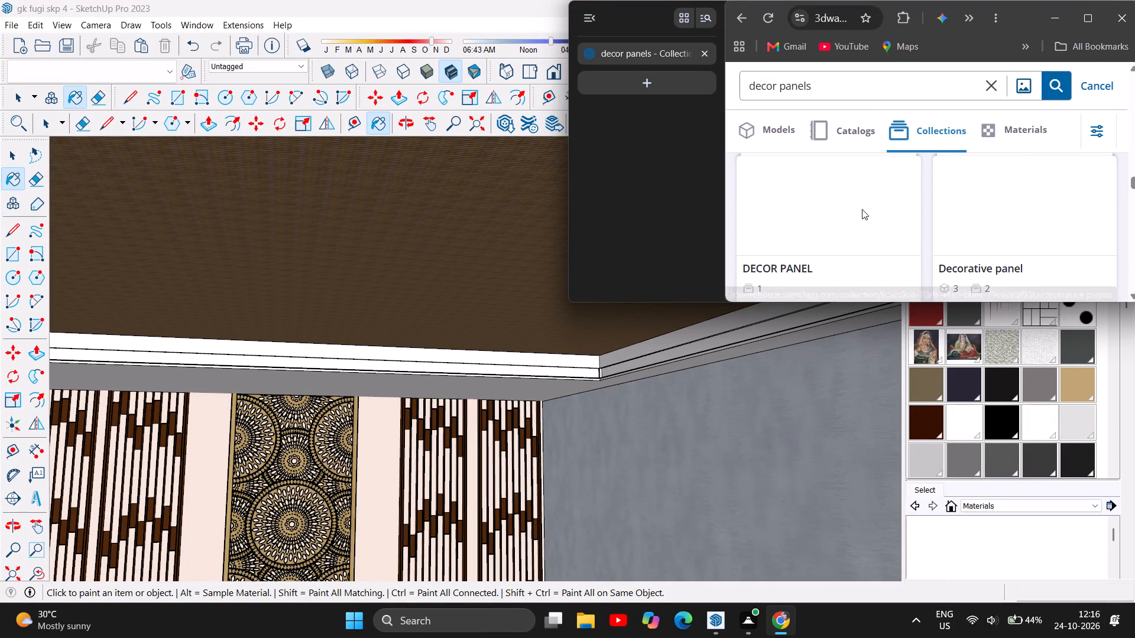
scroll(862, 209, down, 1)
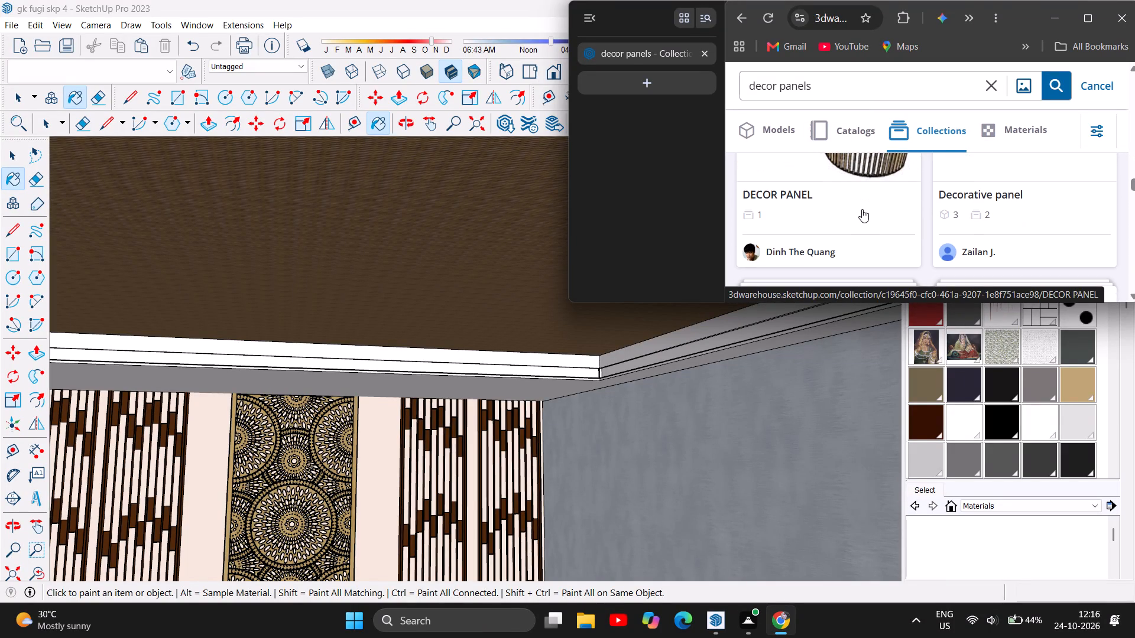
scroll(862, 209, down, 2)
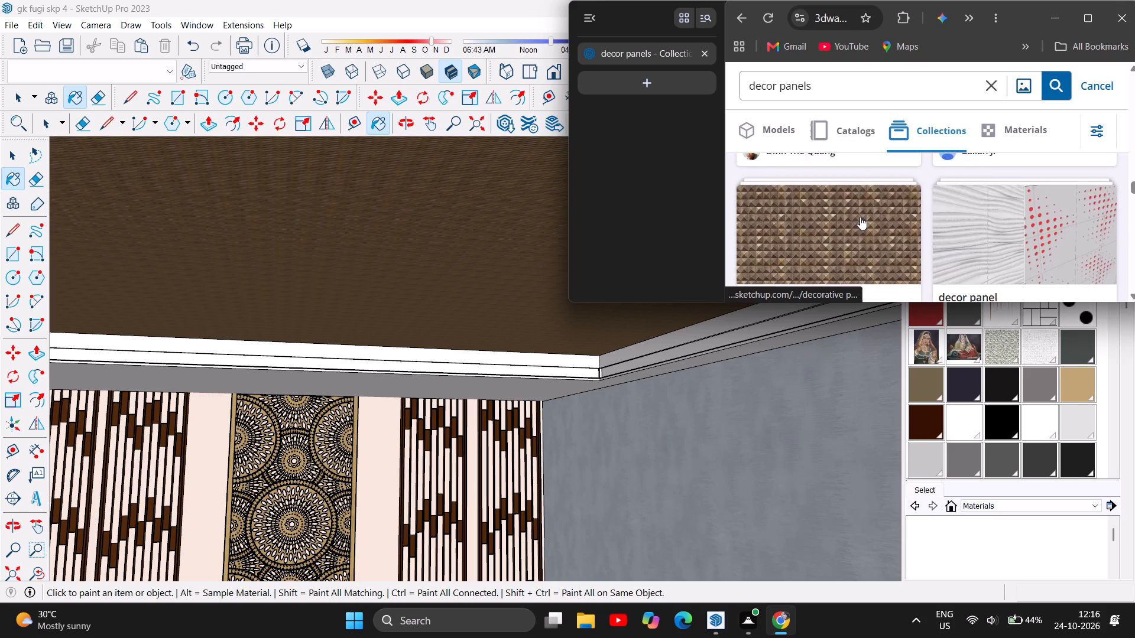
scroll(864, 212, down, 3)
scroll(864, 211, up, 1)
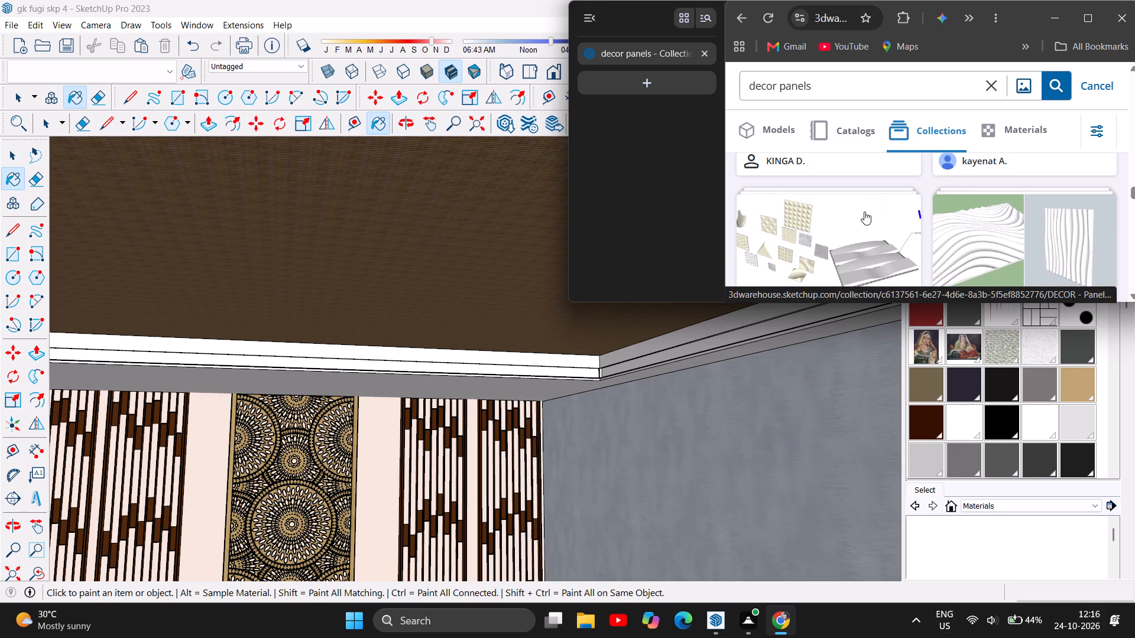
scroll(865, 211, down, 3)
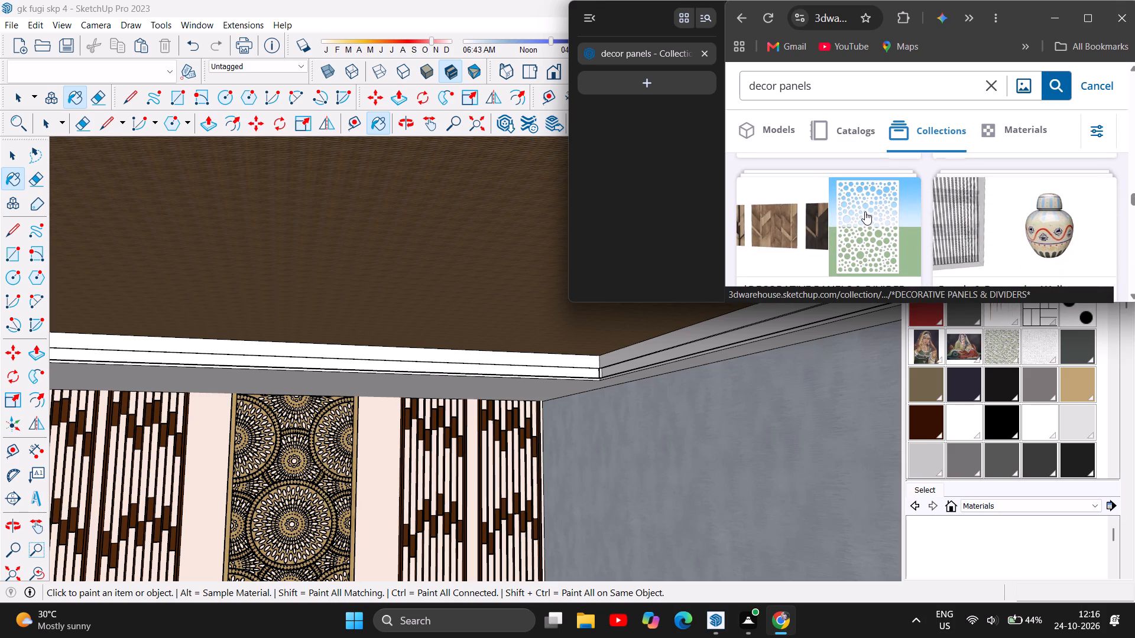
scroll(866, 213, down, 2)
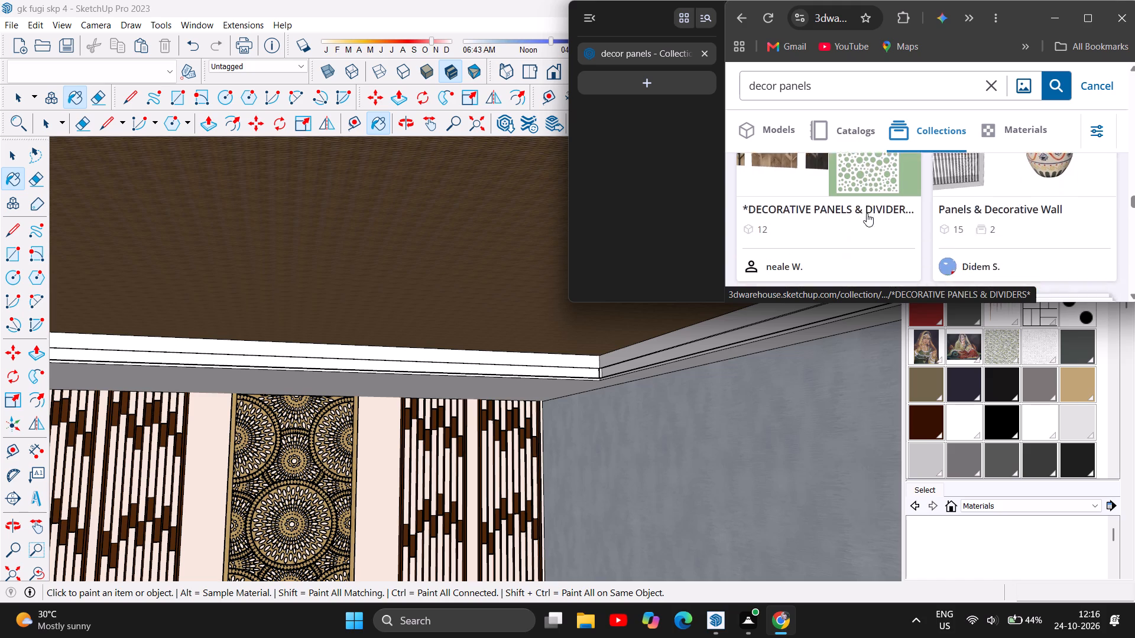
scroll(868, 214, down, 1)
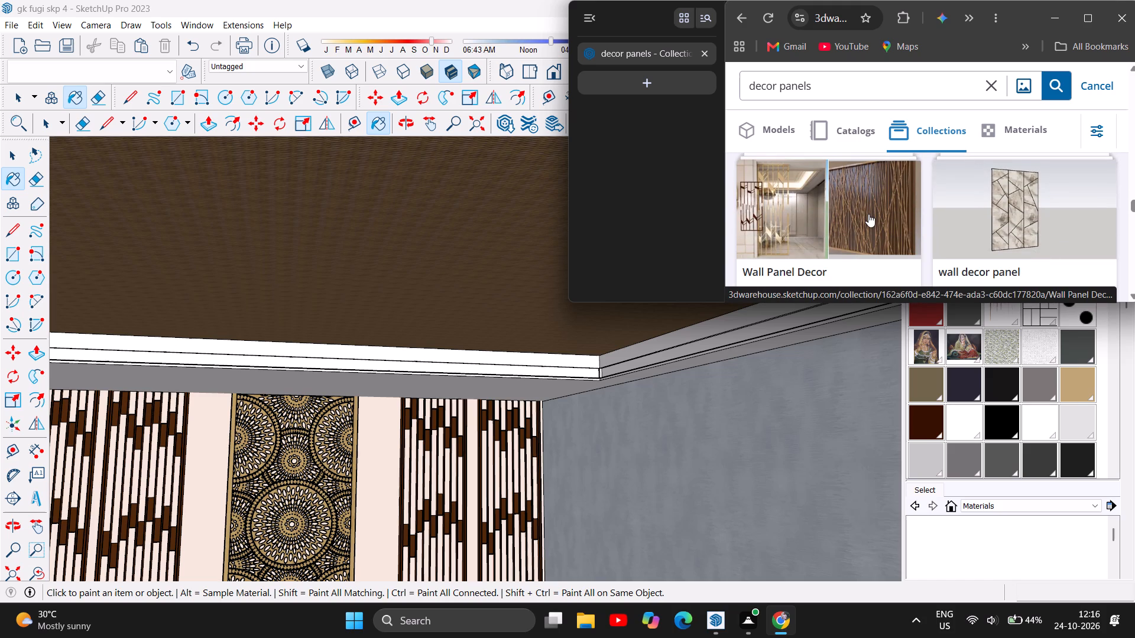
scroll(868, 214, down, 3)
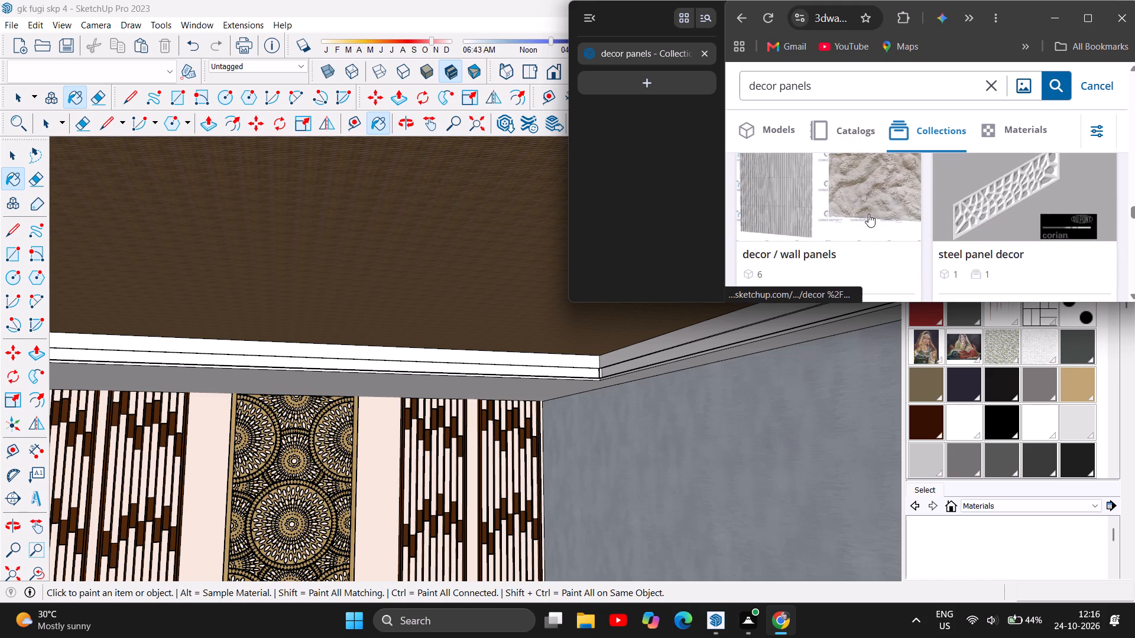
scroll(868, 214, down, 2)
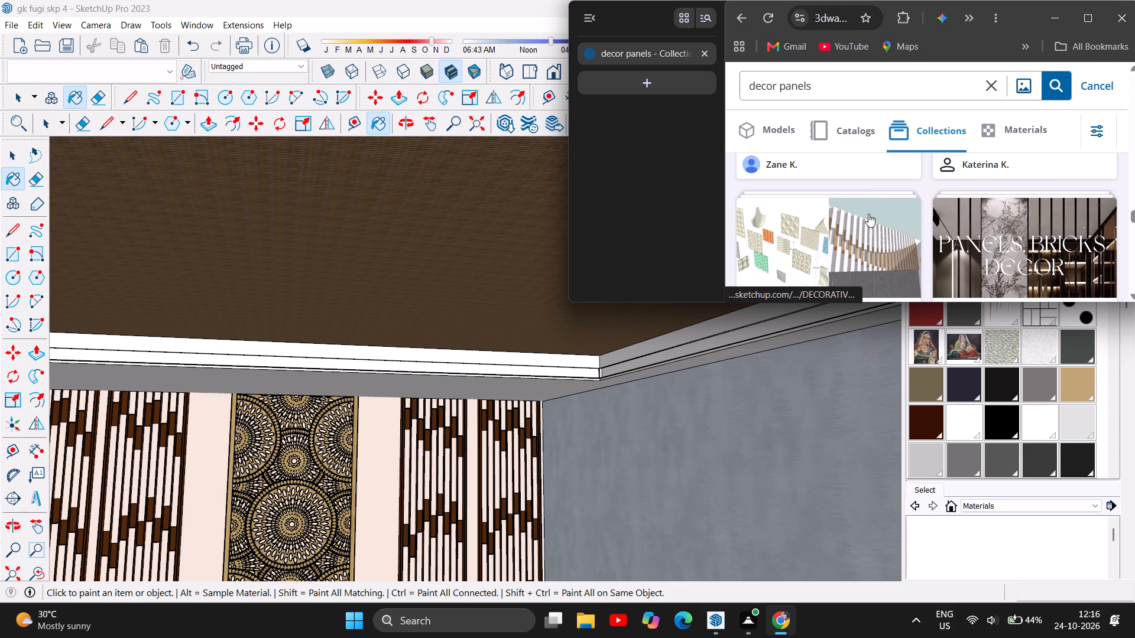
scroll(868, 214, down, 3)
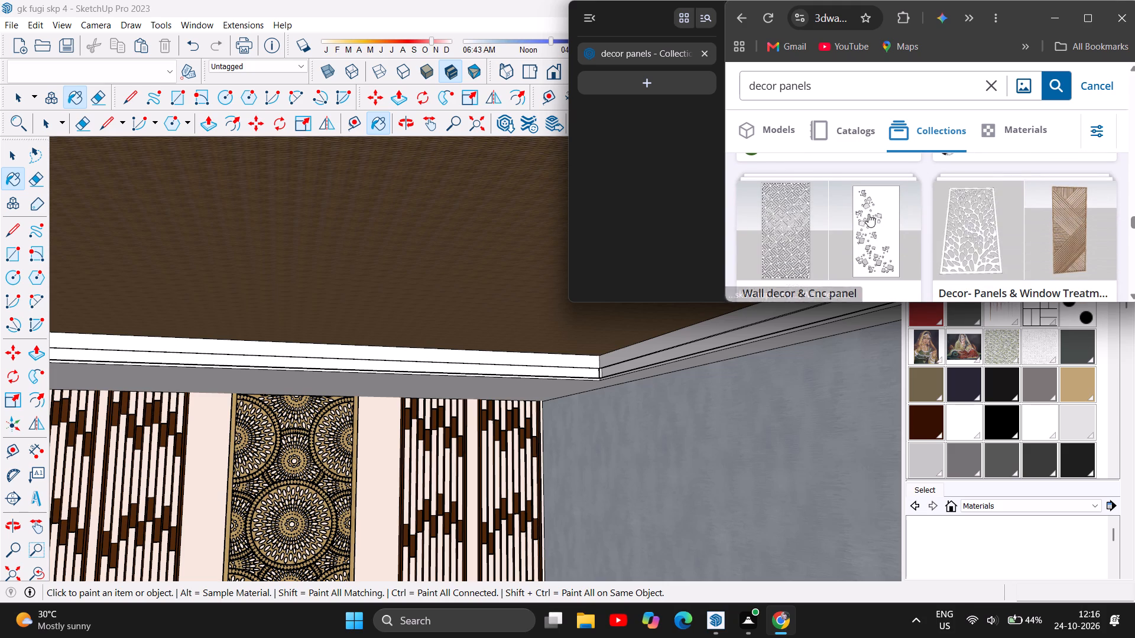
scroll(868, 214, down, 2)
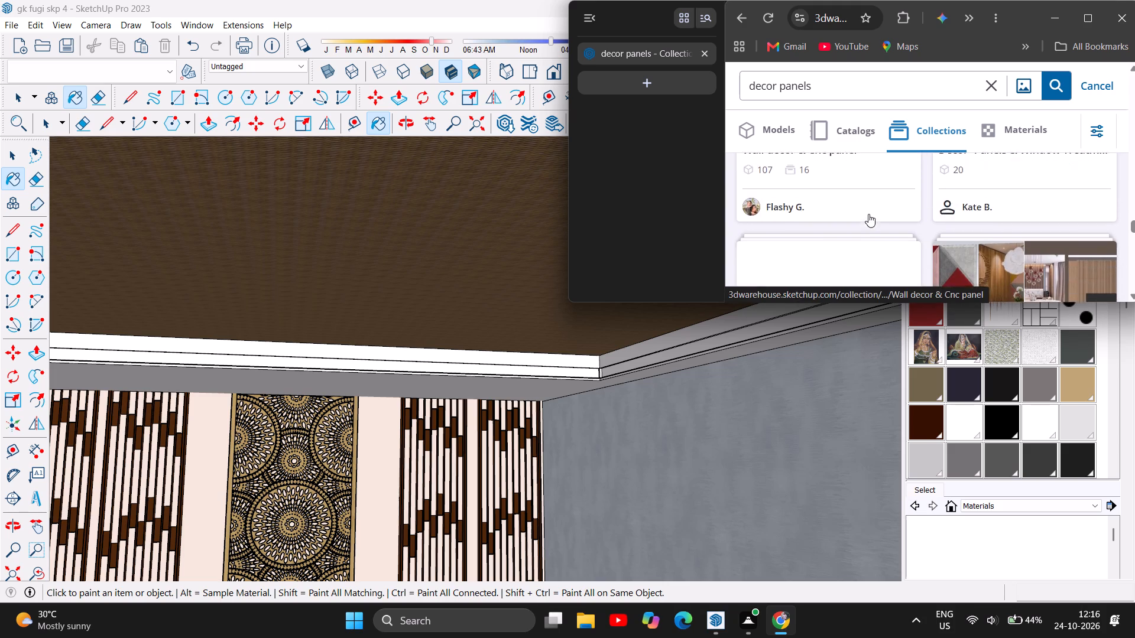
scroll(868, 214, down, 1)
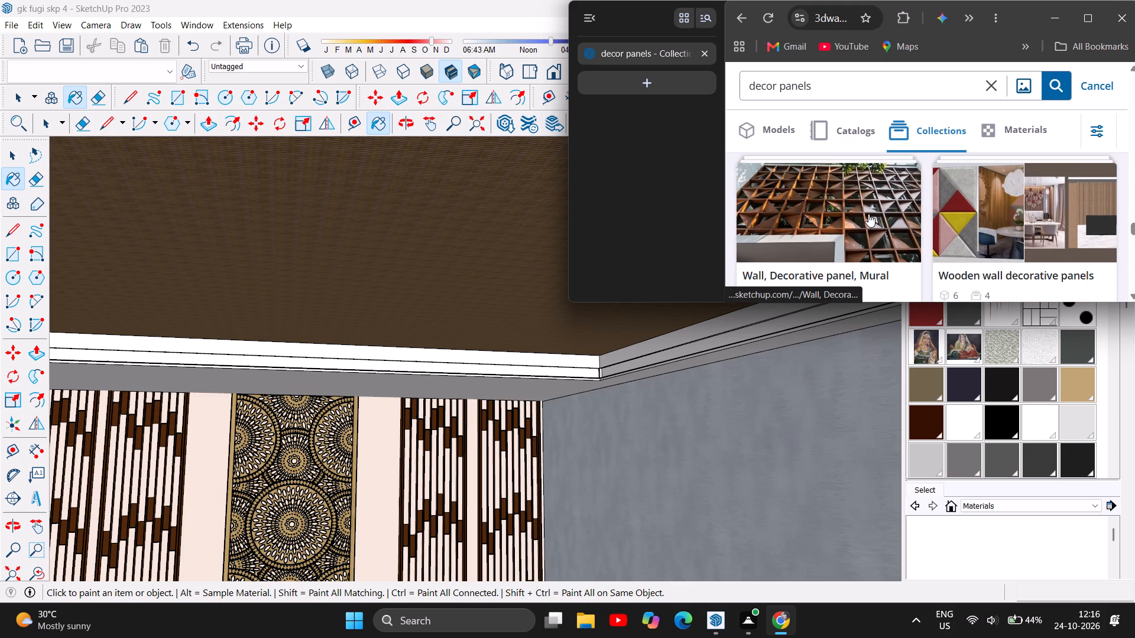
scroll(868, 214, down, 1)
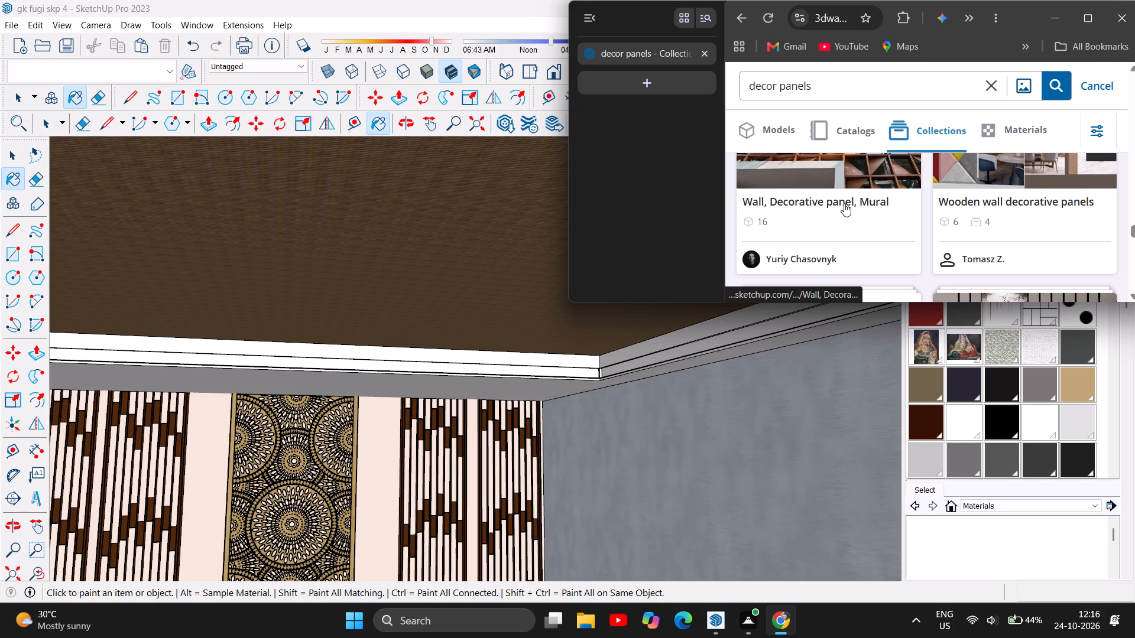
scroll(864, 216, up, 1)
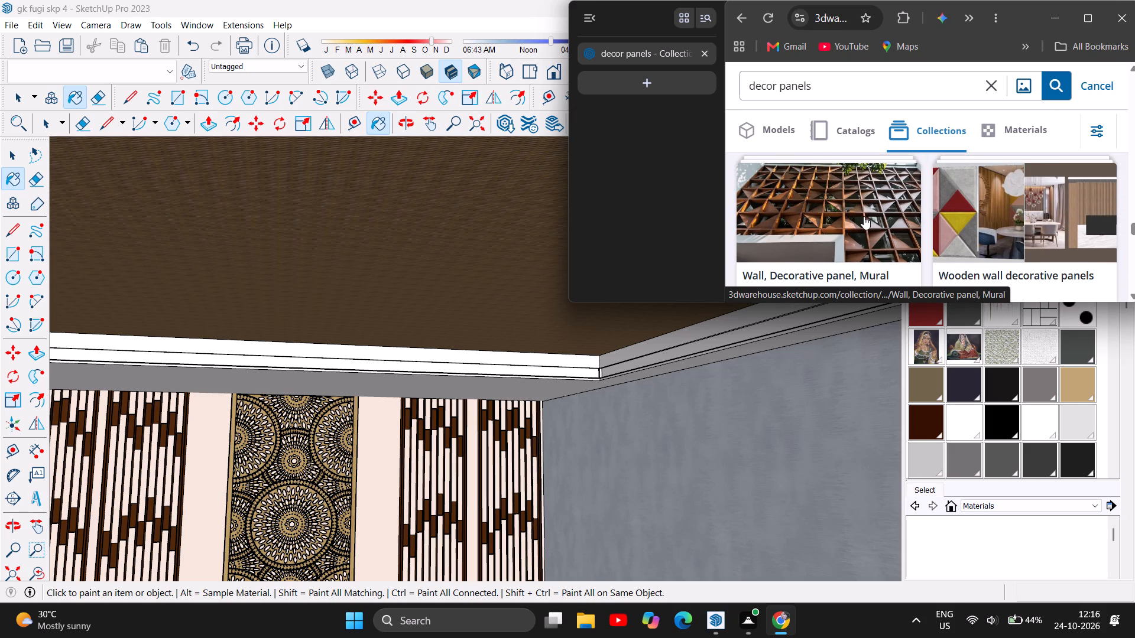
scroll(864, 216, down, 4)
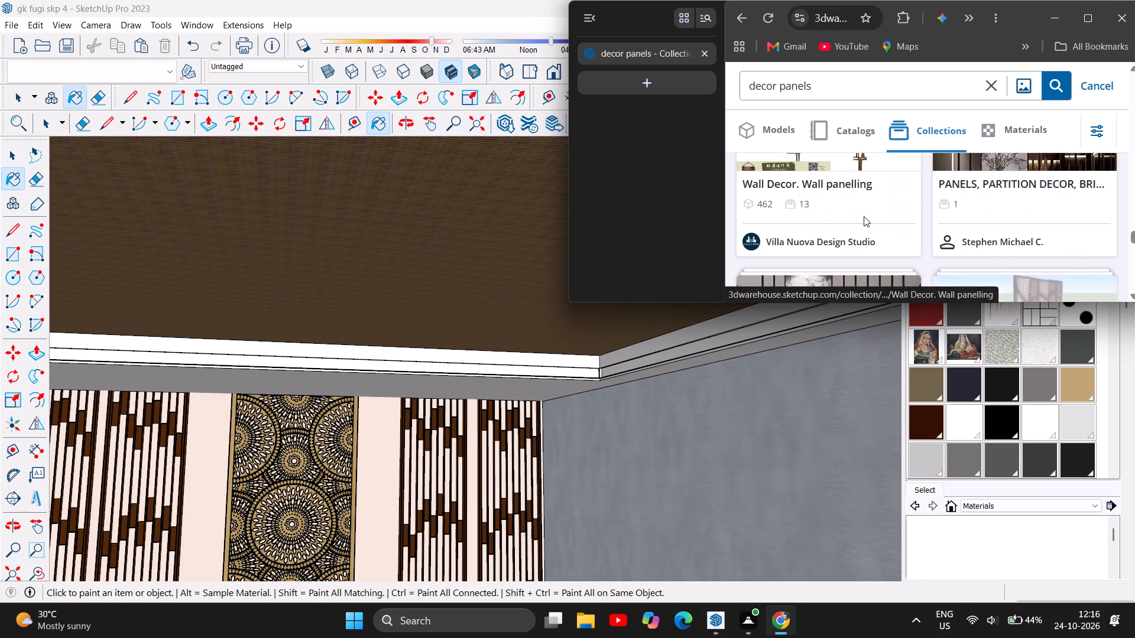
scroll(864, 216, down, 2)
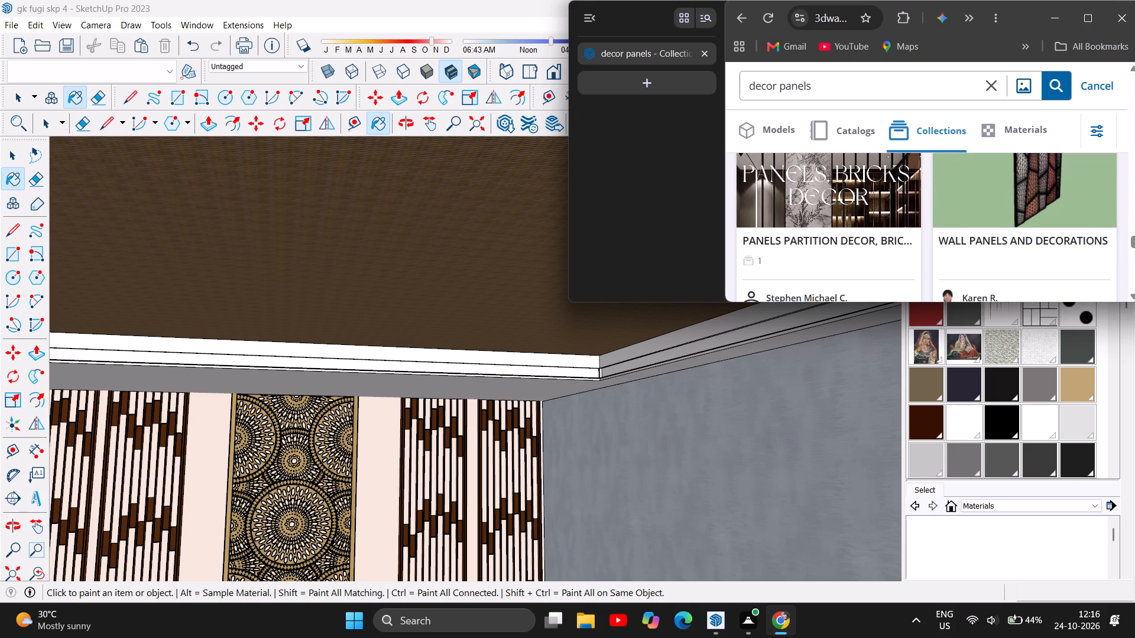
Search the 3D Warehouse collections for "cieling panels" instead of decor panels.
click(776, 86)
key(BackSpace)
key(BackSpace)
key(BackSpace)
key(BackSpace)
key(BackSpace)
key(BackSpace)
key(BackSpace)
key(BackSpace)
key(c)
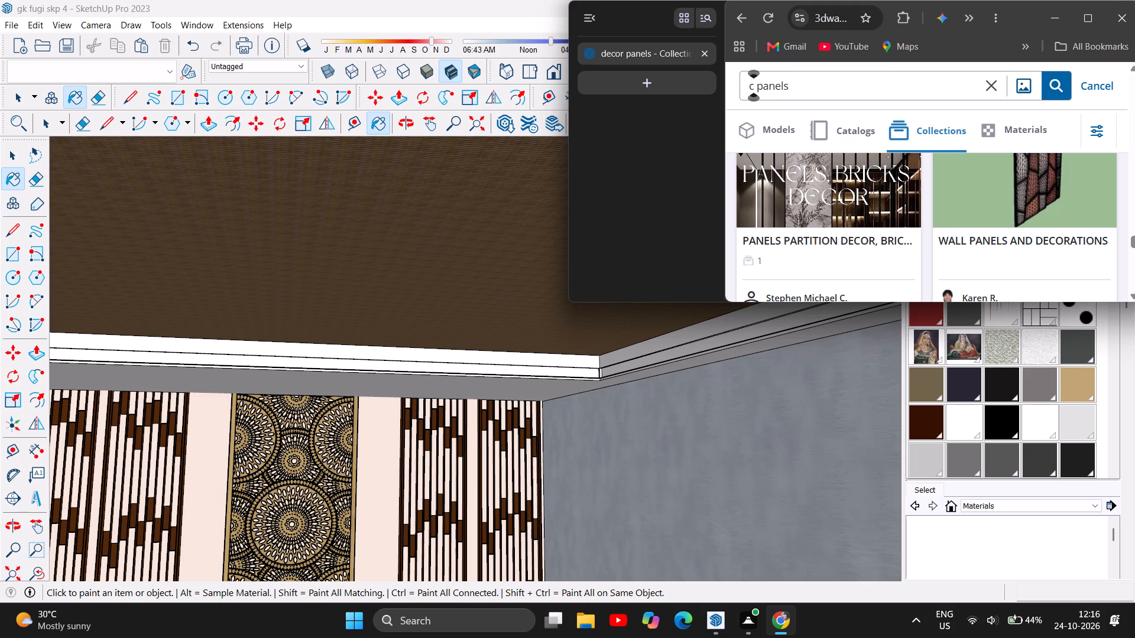
key(o)
key(BackSpace)
text(ieling)
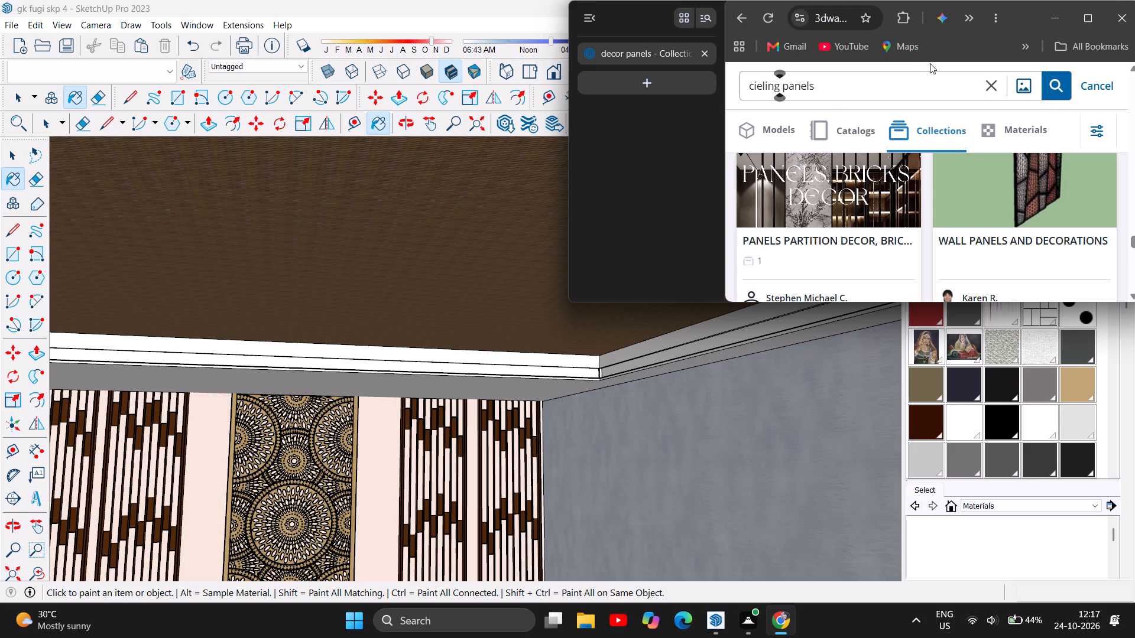
click(1062, 95)
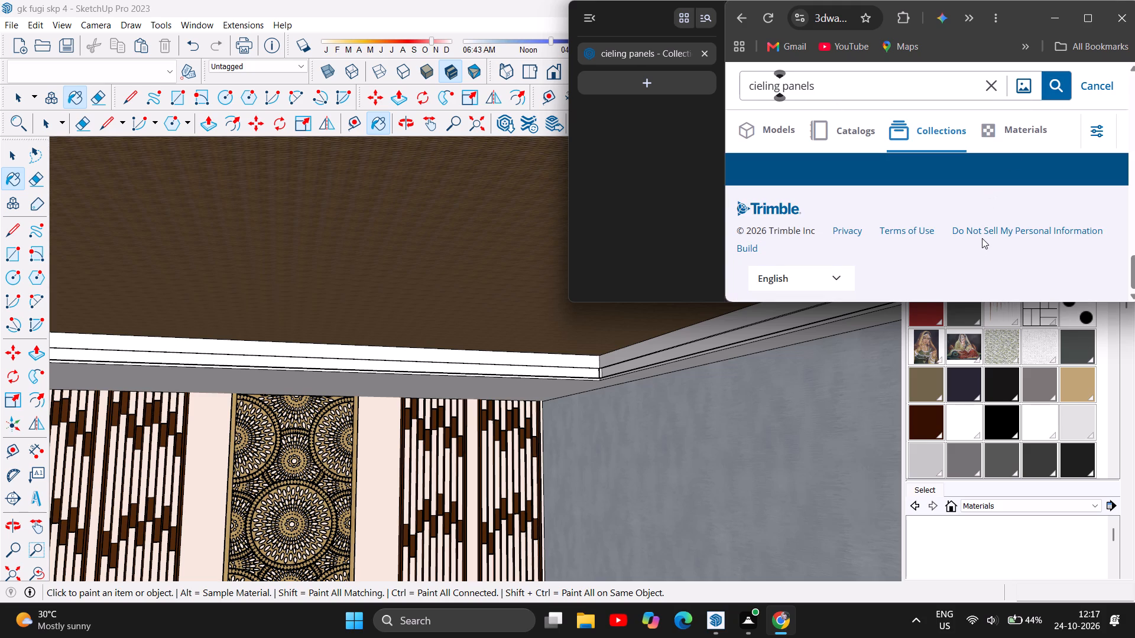
Check the "cieling panels" results among the collections, catalogs and models for a usable ceiling panel.
scroll(982, 242, down, 3)
scroll(978, 243, up, 18)
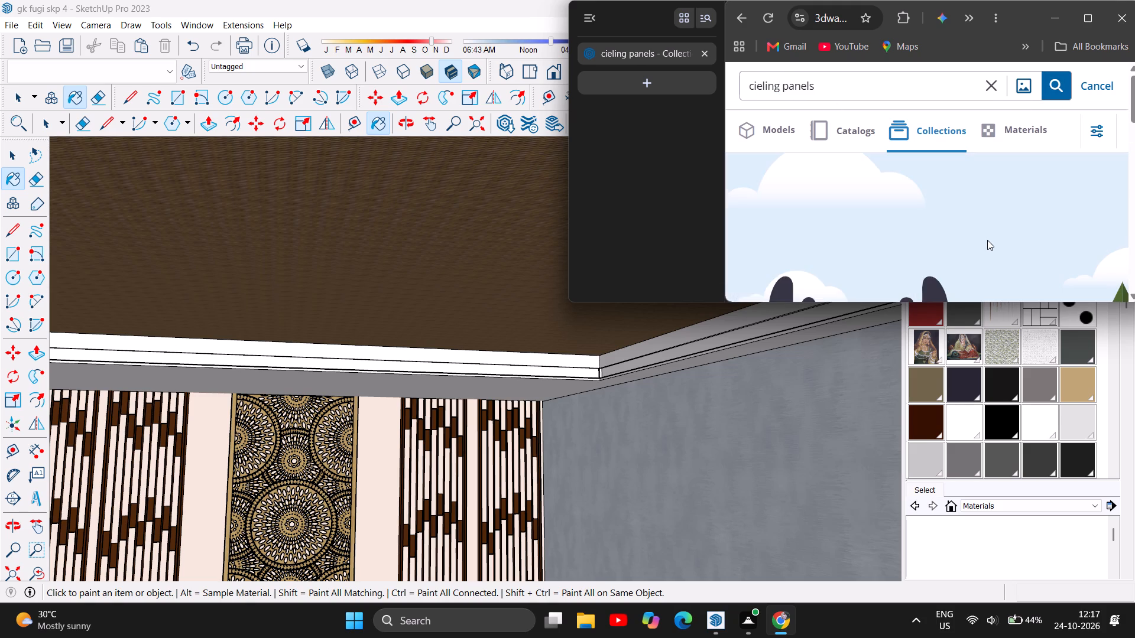
scroll(987, 240, up, 2)
scroll(988, 239, down, 2)
click(851, 135)
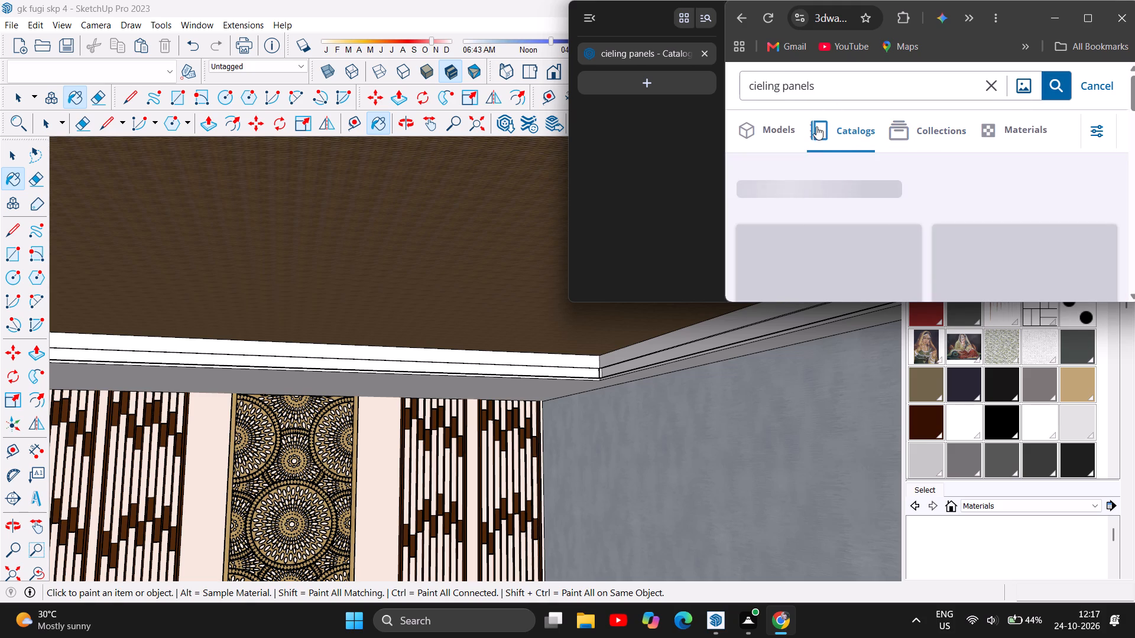
click(768, 128)
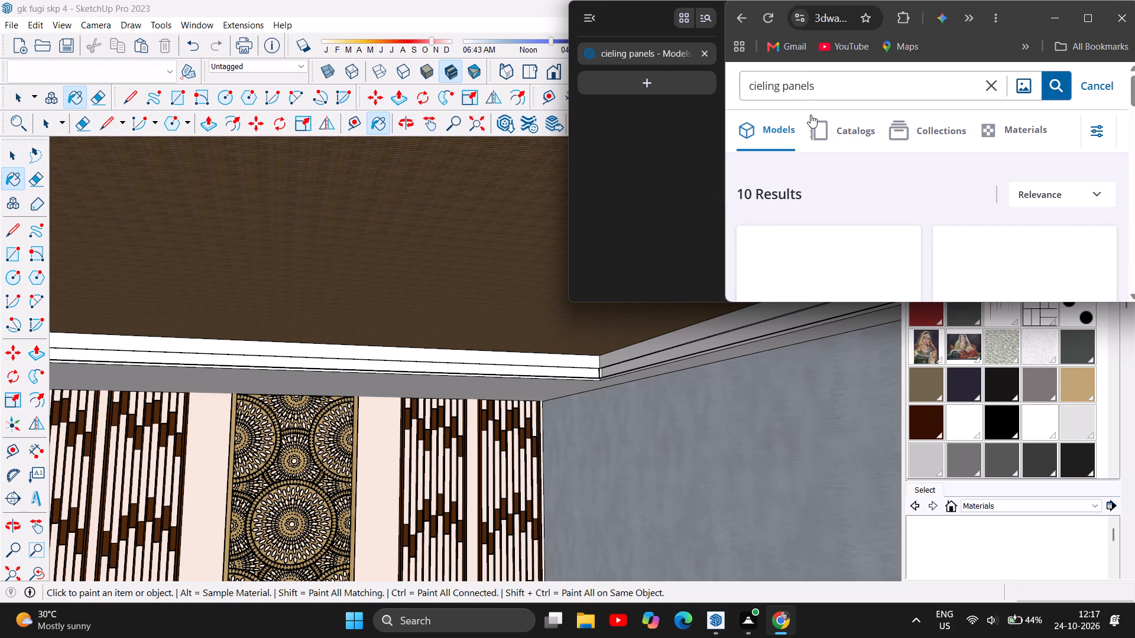
scroll(961, 245, down, 4)
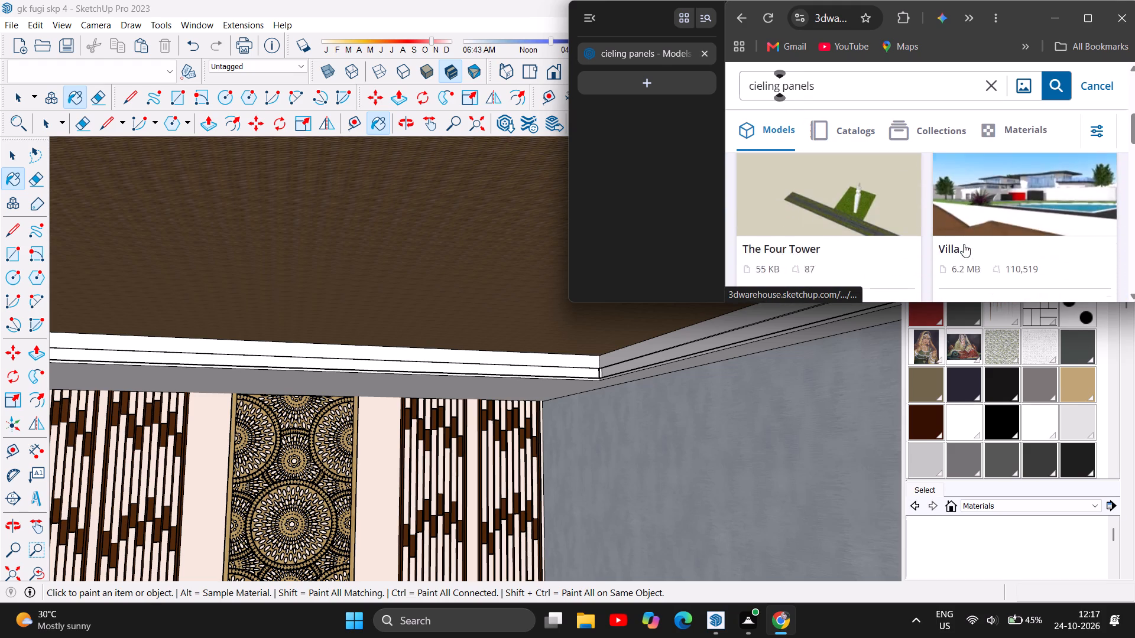
scroll(964, 244, down, 1)
Search for "panels for cileing" among the models, and check the catalogs, collections and materials for the same phrase.
click(990, 89)
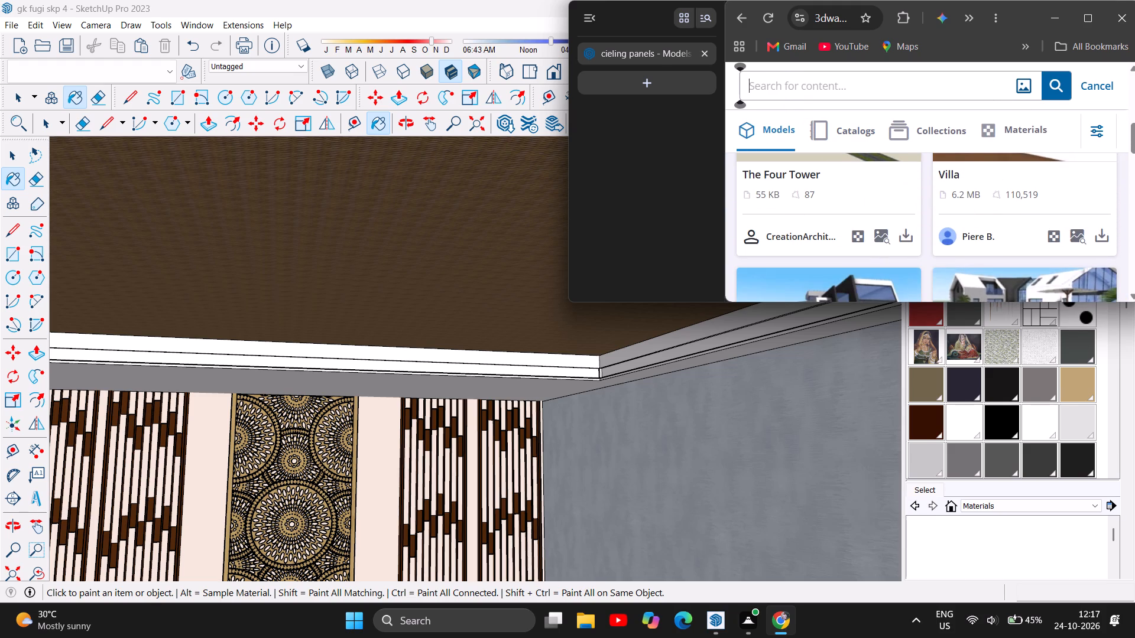
text(panels for)
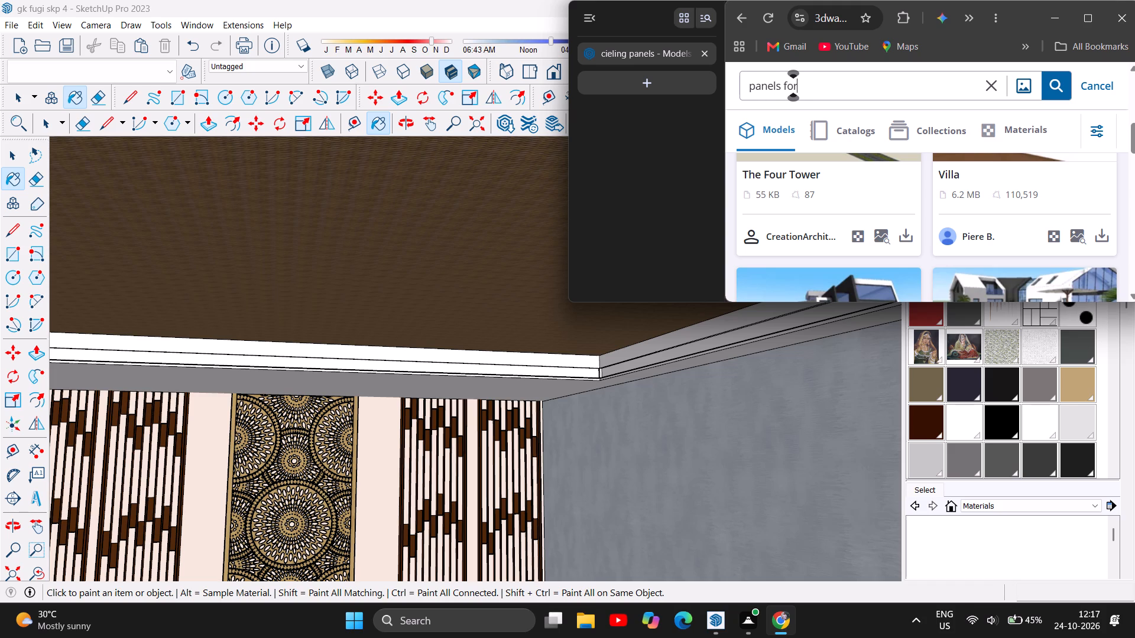
key(space)
key(c)
key(e)
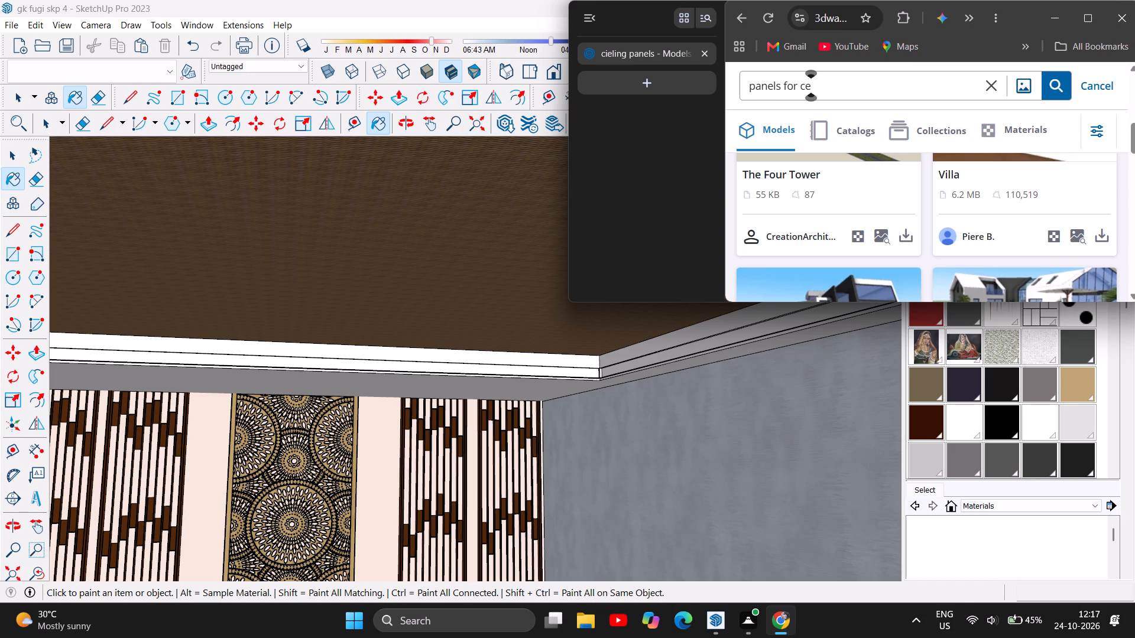
key(BackSpace)
text(ile)
text(ing)
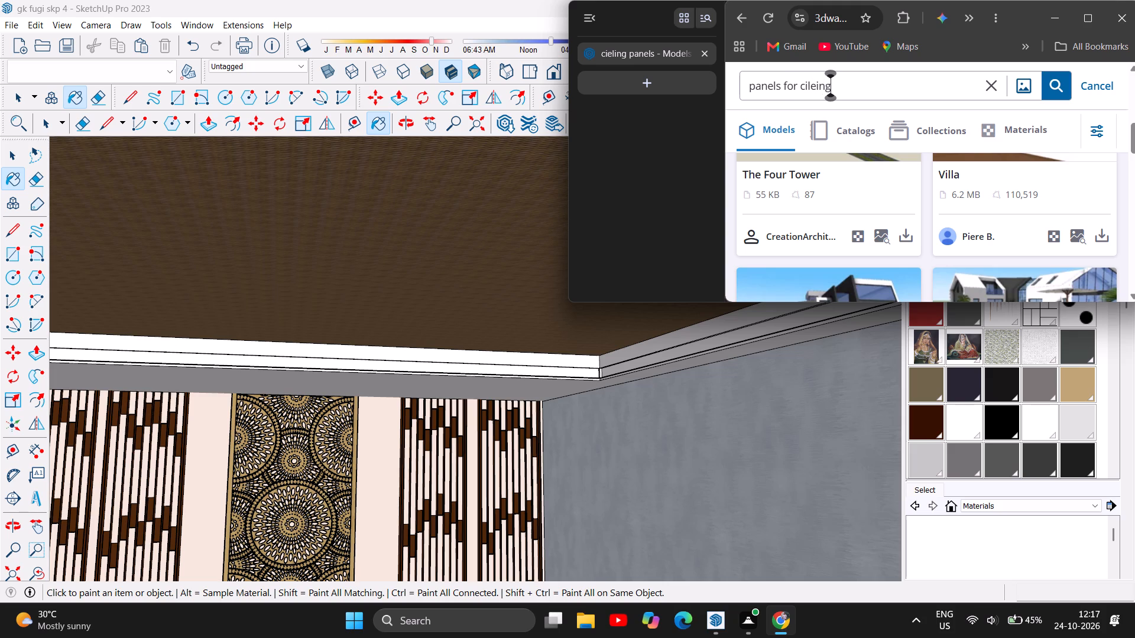
click(1059, 77)
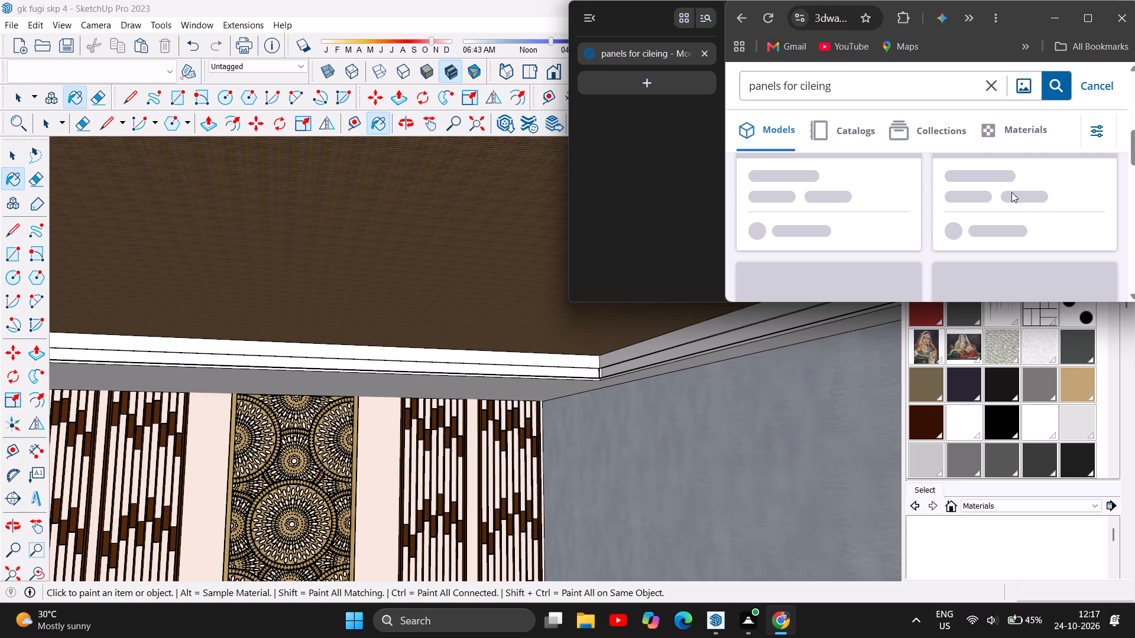
scroll(964, 227, up, 5)
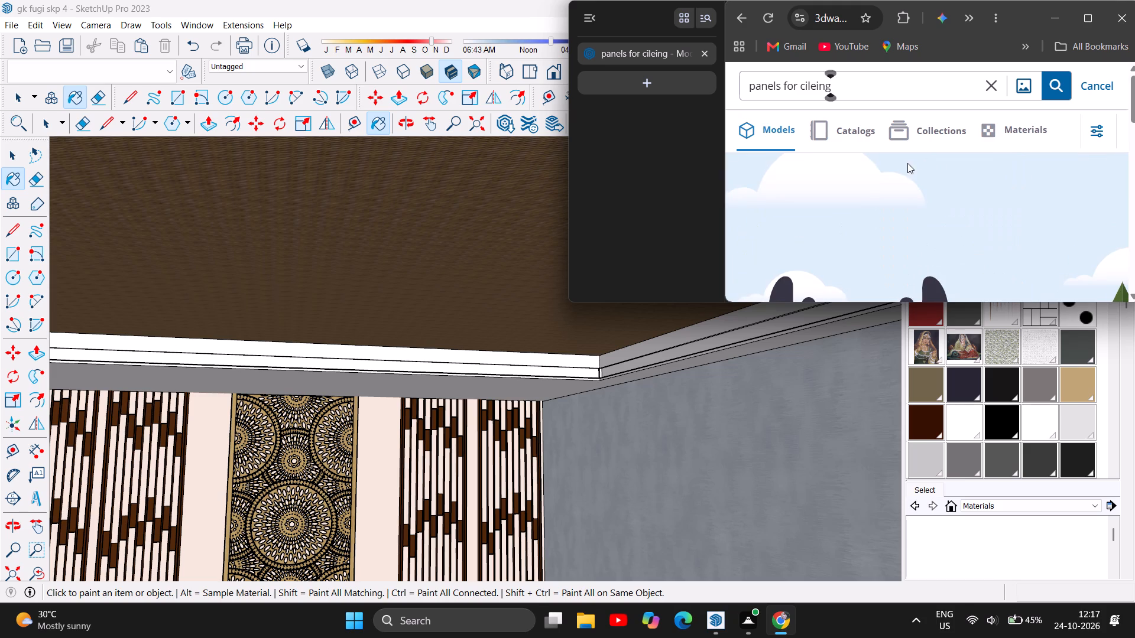
click(839, 126)
click(888, 128)
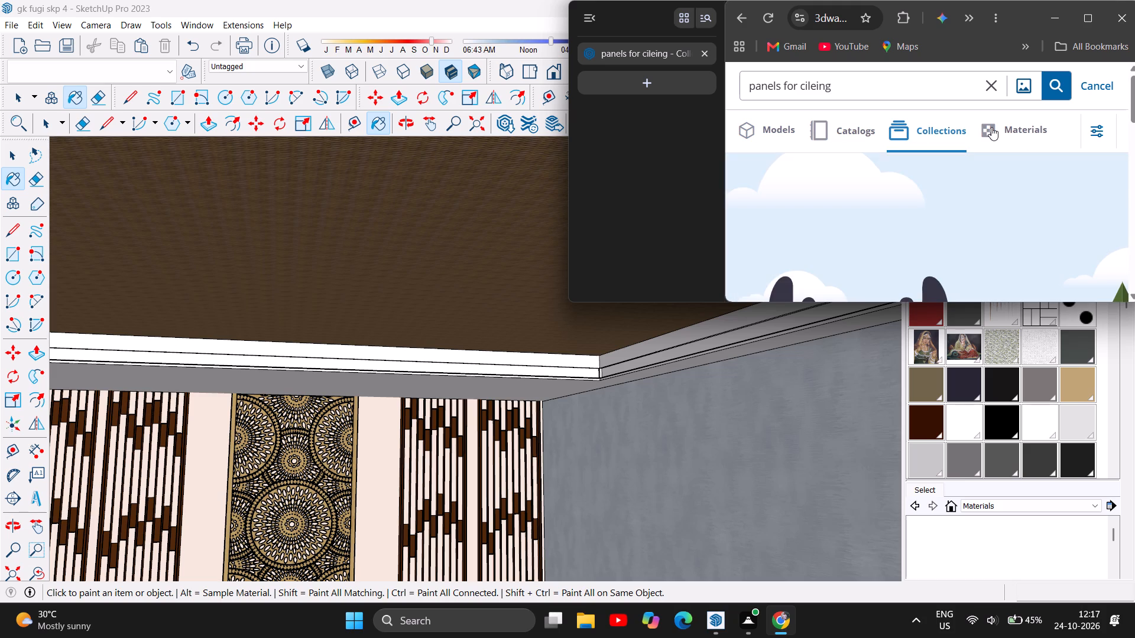
click(991, 127)
Search the materials for "panels for celieng" and check the models for the same phrase.
click(834, 91)
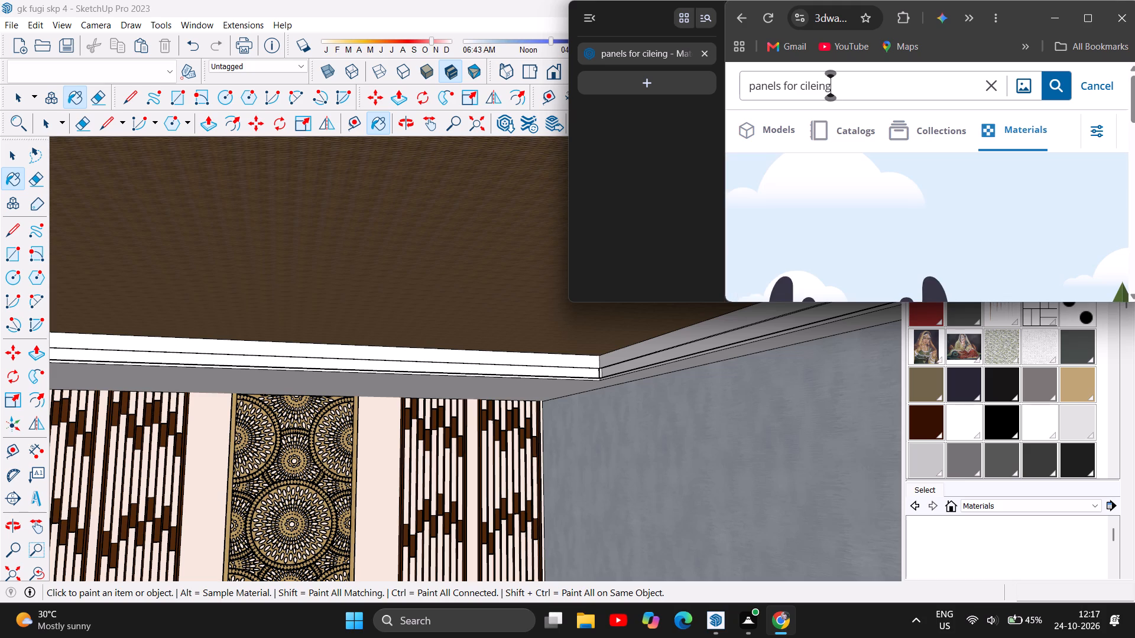
key(BackSpace)
key(BackSpace)
key(BackSpace)
key(BackSpace)
key(BackSpace)
key(BackSpace)
text(eli)
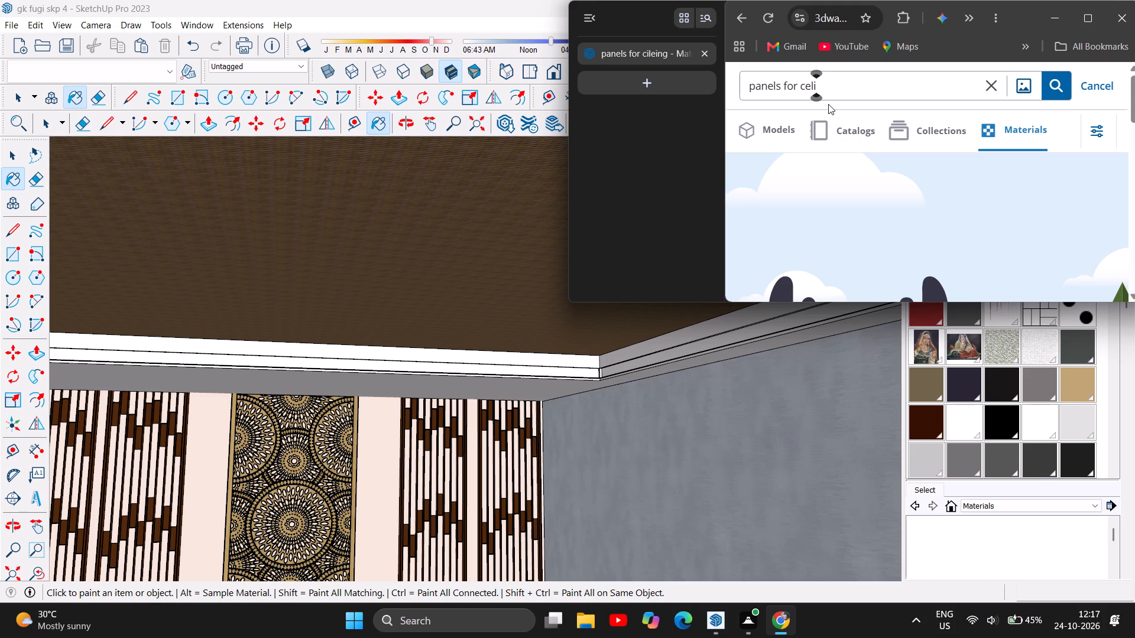
text(eng)
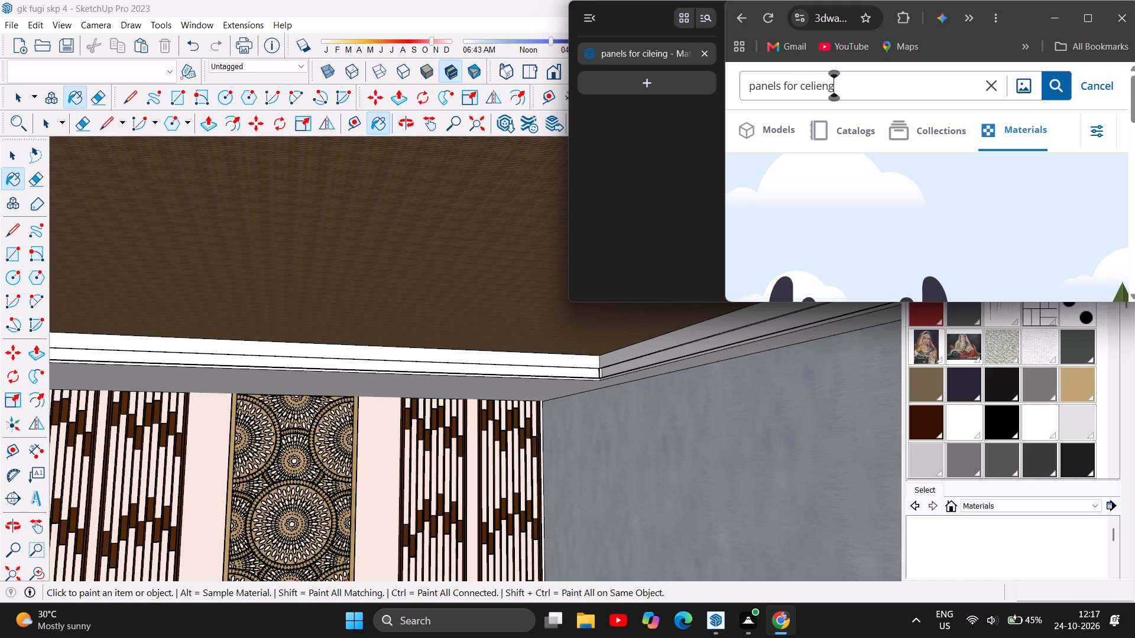
click(1061, 80)
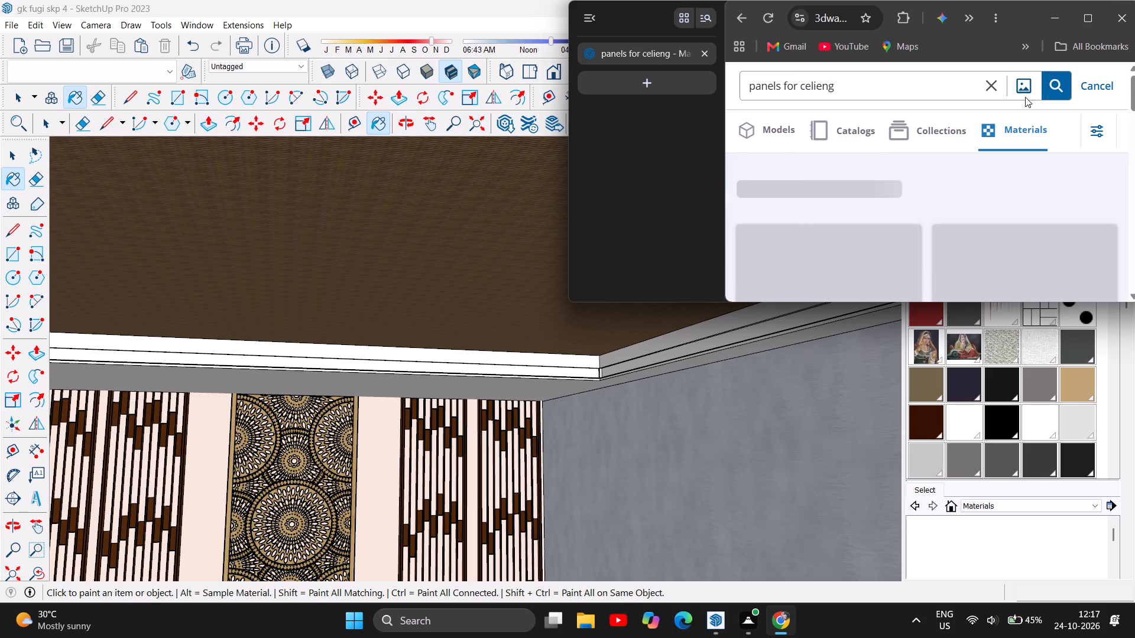
click(753, 131)
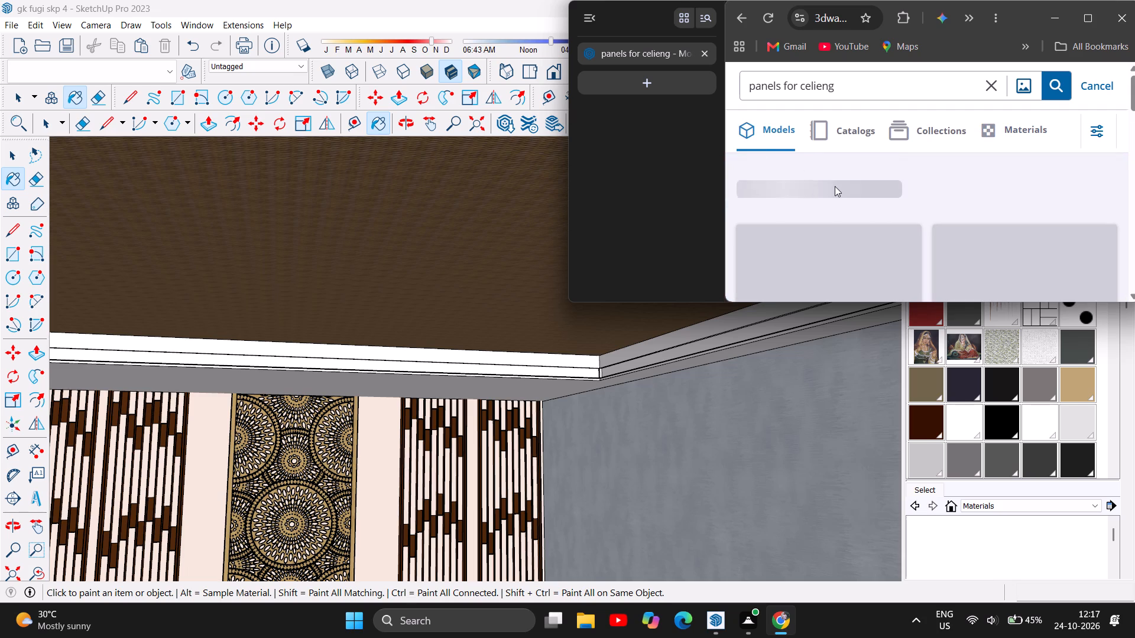
Shorten the search phrase to "panels" and search the 3D Warehouse models for it.
click(858, 93)
key(BackSpace)
key(BackSpace)
key(BackSpace)
key(BackSpace)
key(BackSpace)
key(BackSpace)
key(BackSpace)
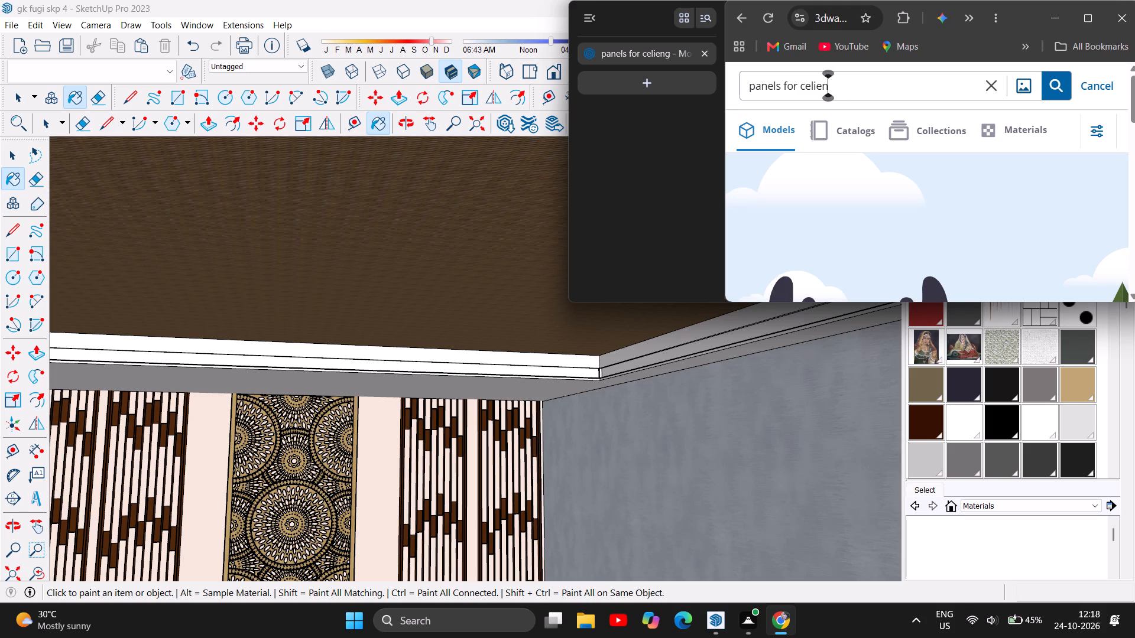
key(BackSpace)
key(BackSpace)
key(BackSpace)
key(BackSpace)
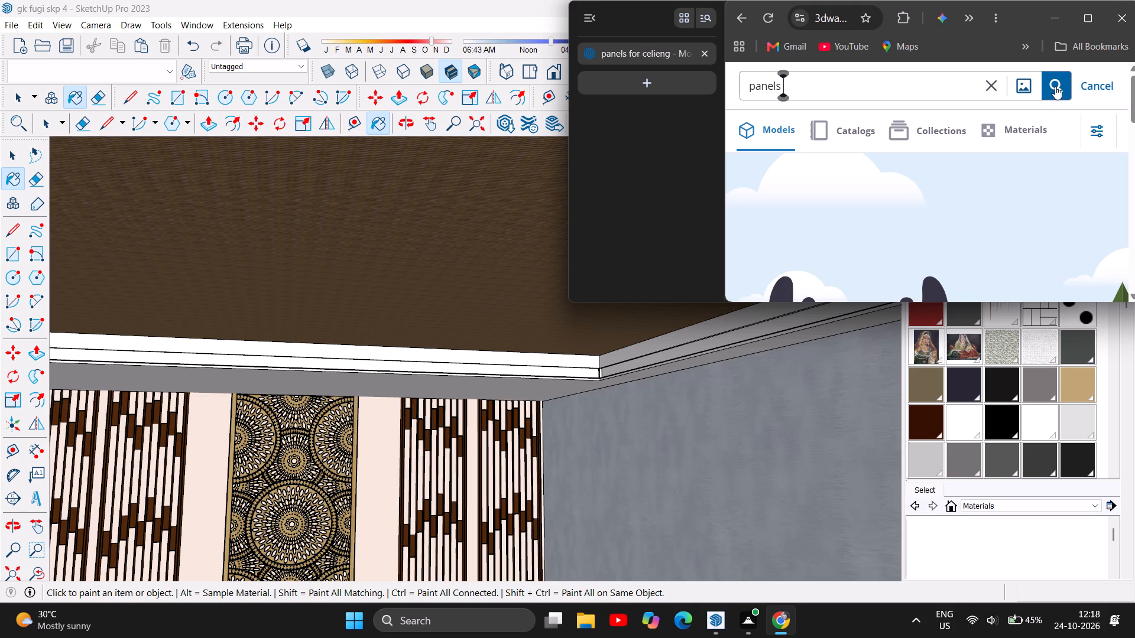
click(1057, 86)
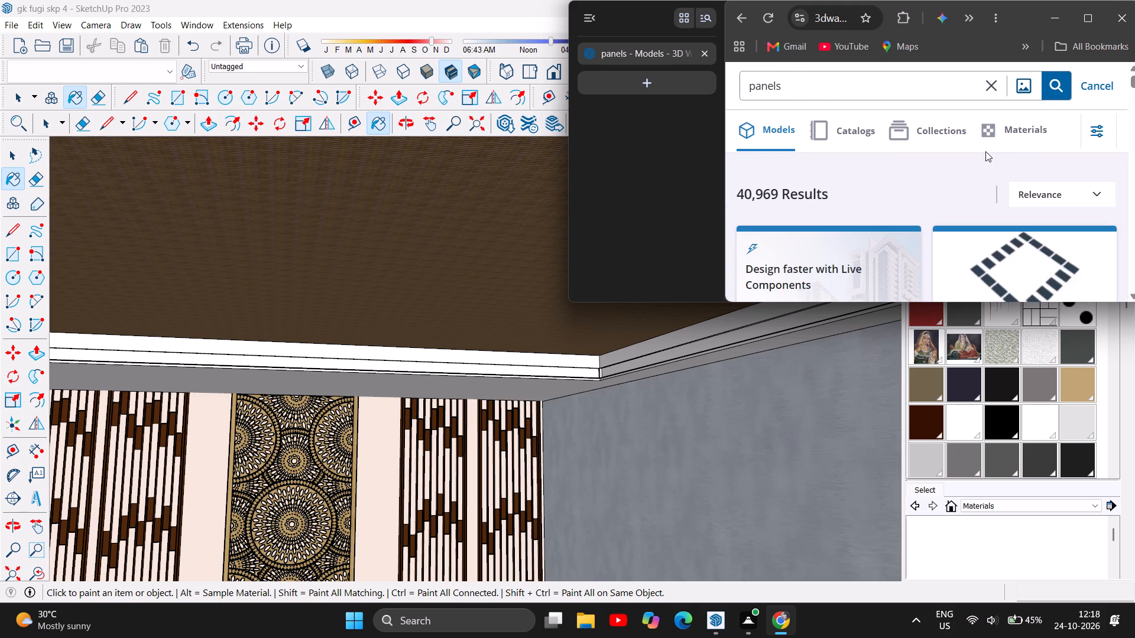
Narrow the "panels" model results to Live Components only.
scroll(909, 235, down, 2)
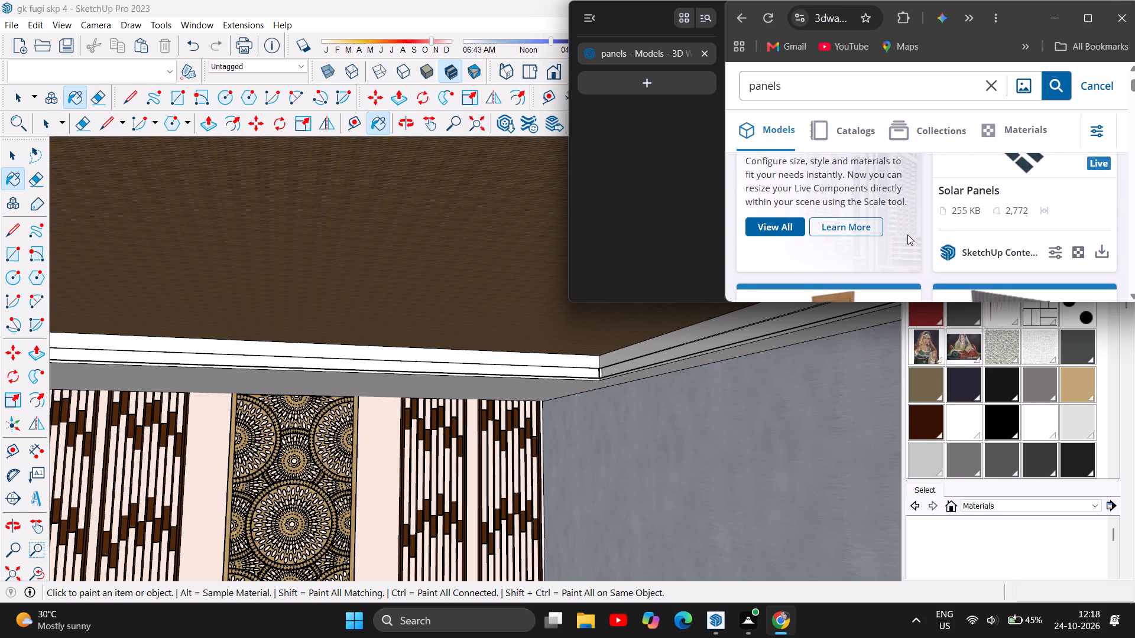
scroll(906, 235, down, 3)
scroll(898, 240, up, 6)
scroll(877, 242, down, 1)
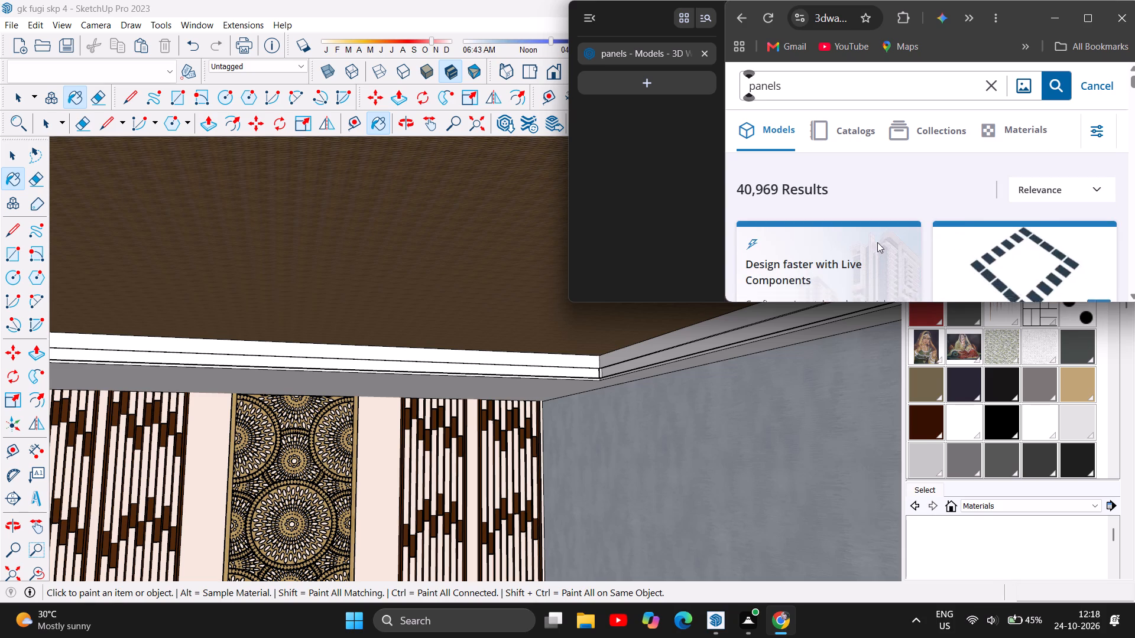
scroll(851, 230, down, 1)
click(763, 222)
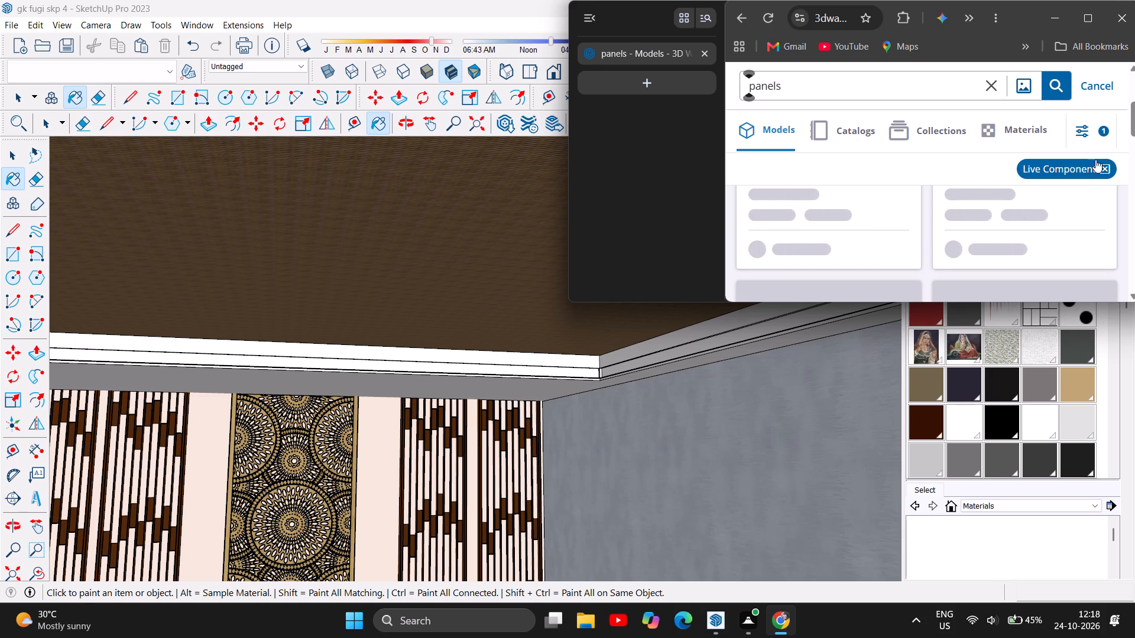
Look through the Live Component results for "panels" for a decorative panel suited to the room's walls or ceiling.
scroll(1015, 215, down, 2)
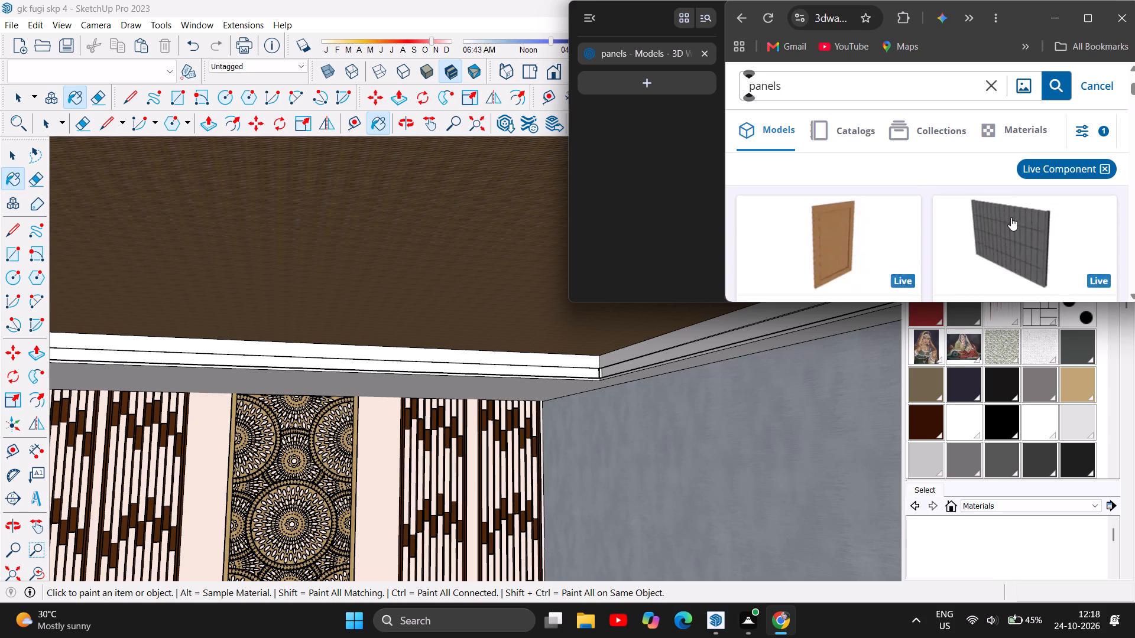
scroll(999, 242, down, 6)
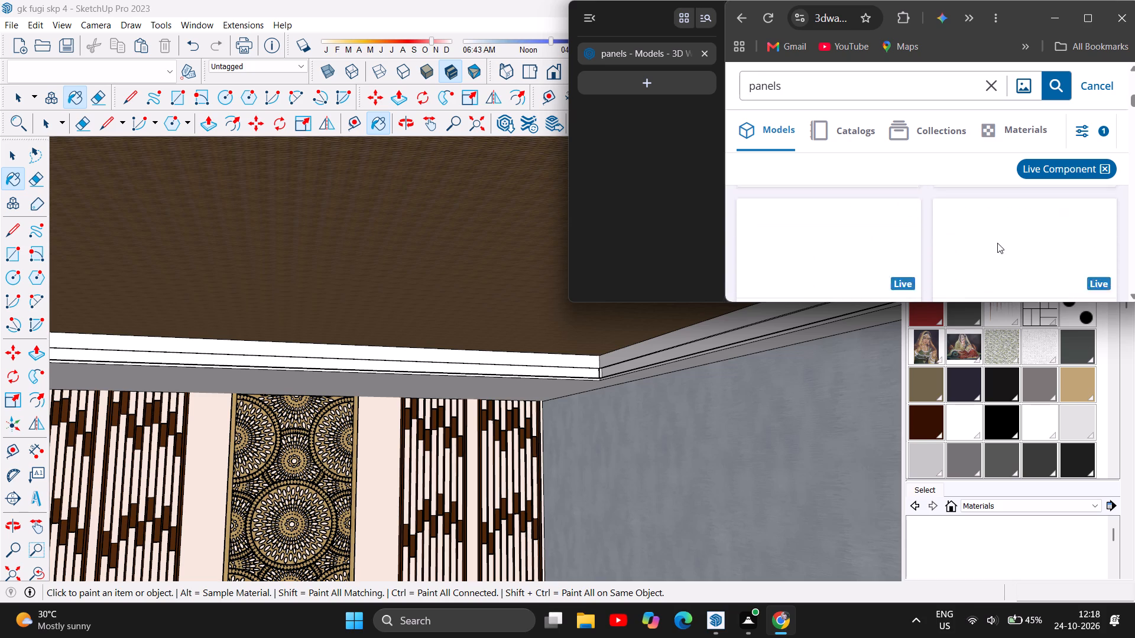
scroll(997, 243, down, 5)
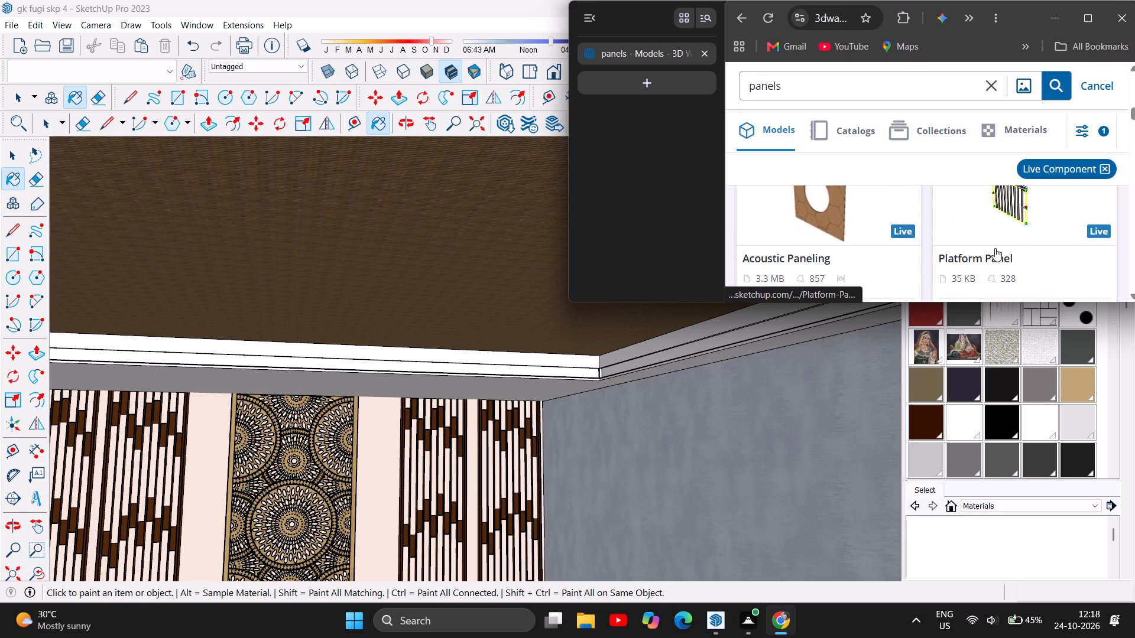
scroll(995, 248, down, 5)
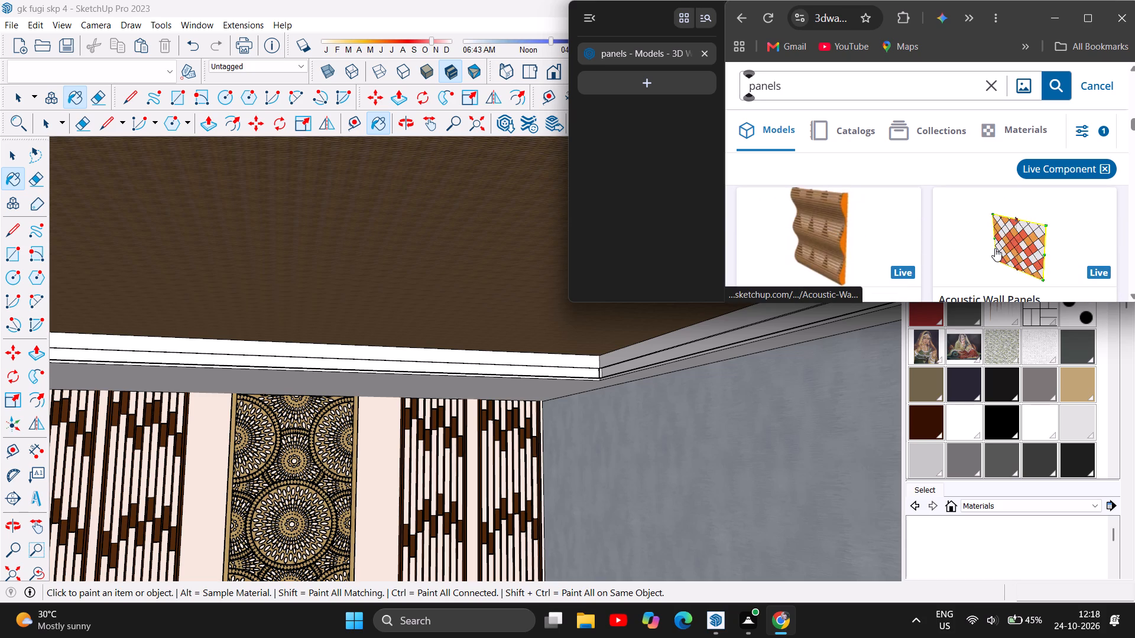
scroll(989, 234, down, 2)
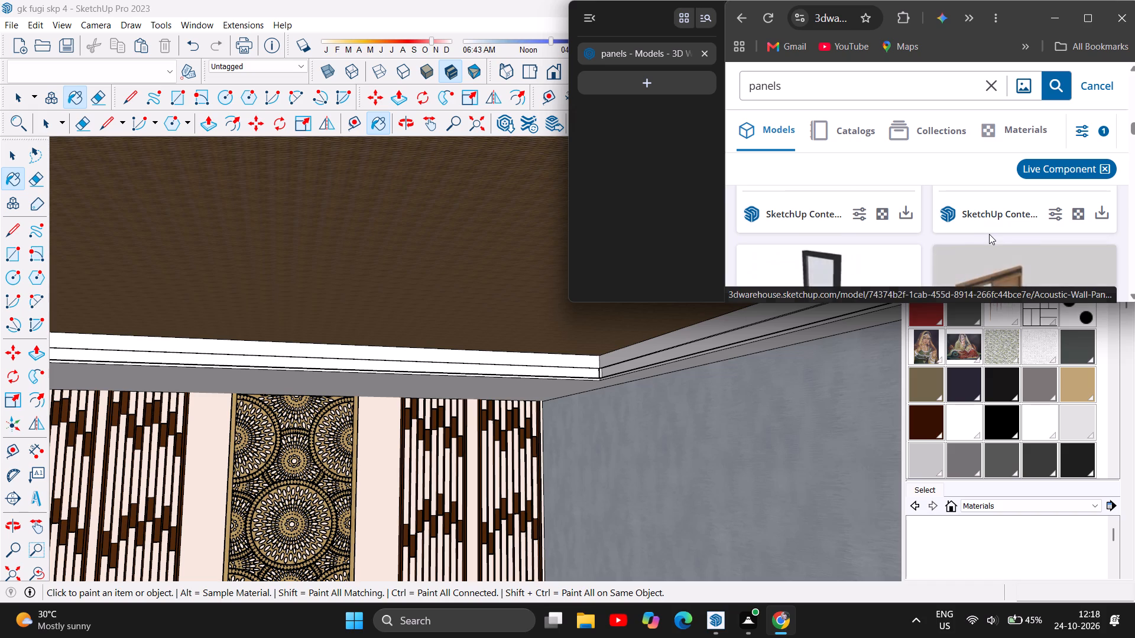
scroll(974, 230, down, 4)
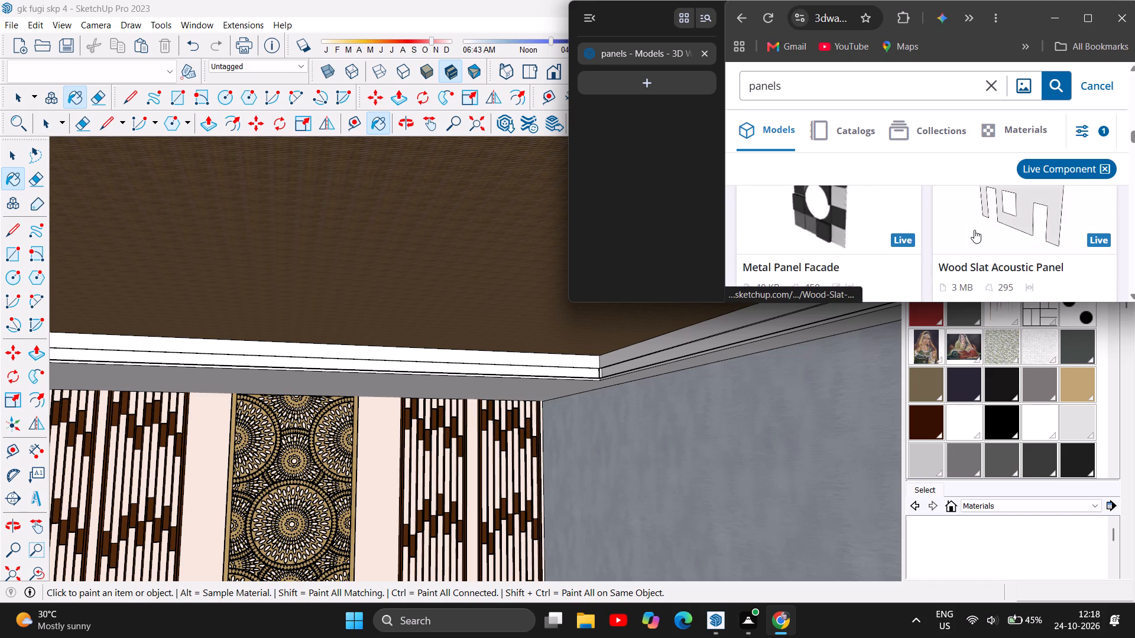
scroll(974, 230, down, 5)
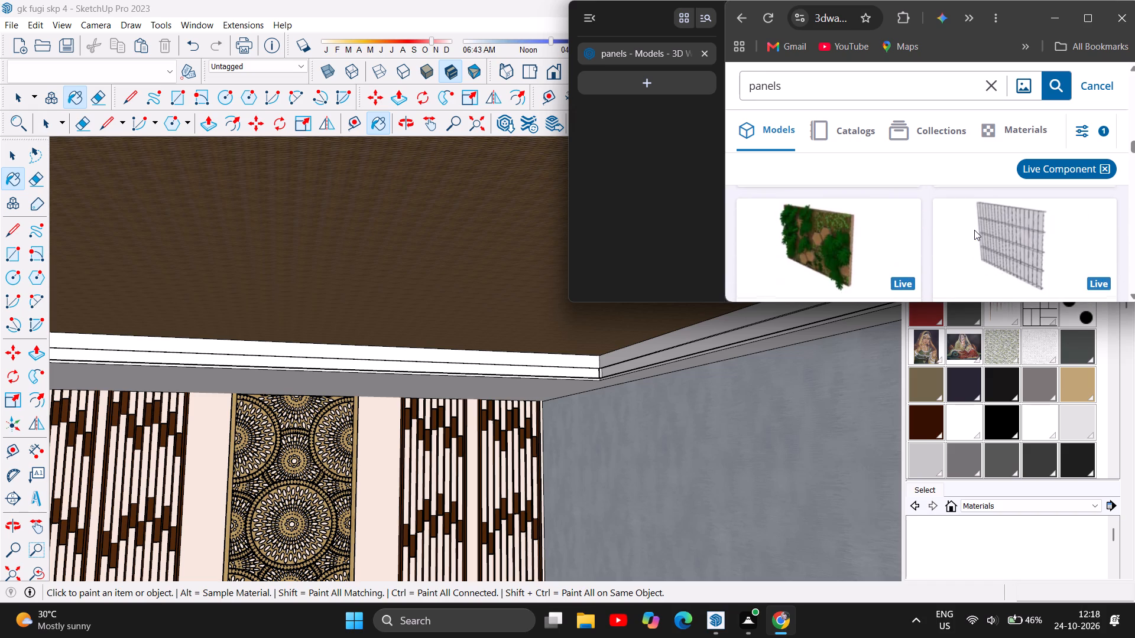
scroll(974, 230, down, 1)
scroll(974, 230, up, 1)
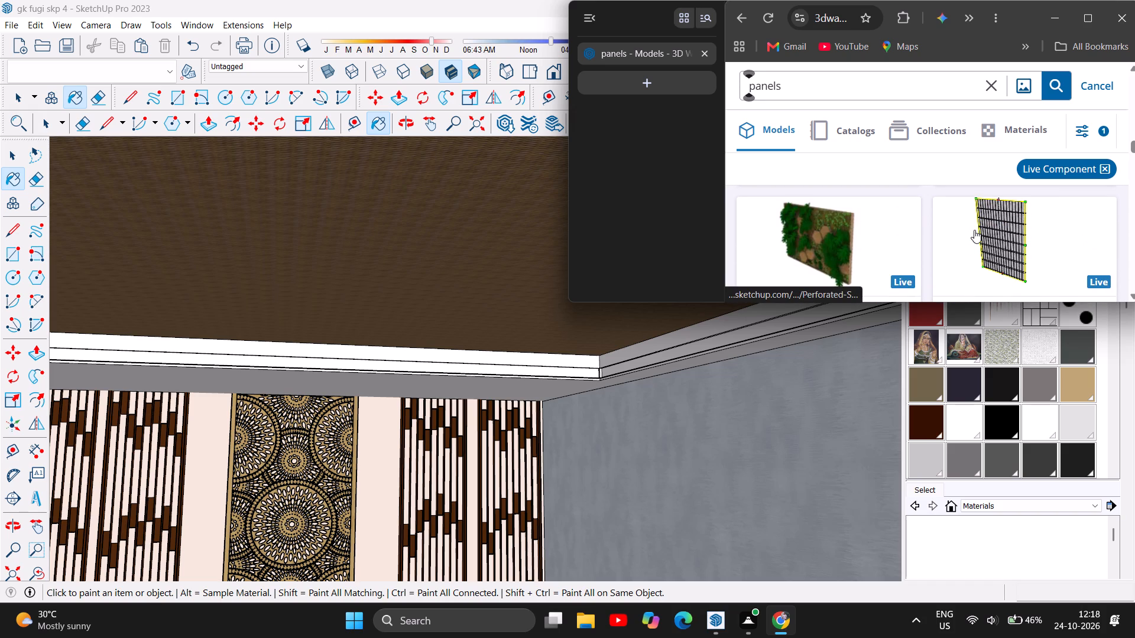
scroll(974, 230, down, 4)
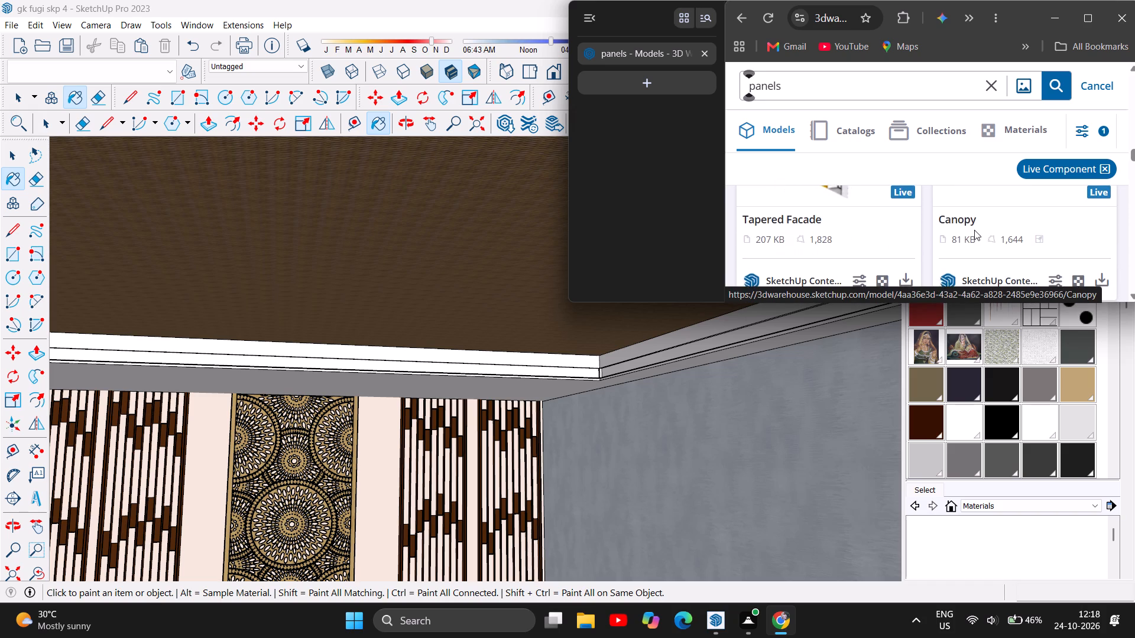
scroll(974, 230, down, 1)
scroll(974, 230, up, 2)
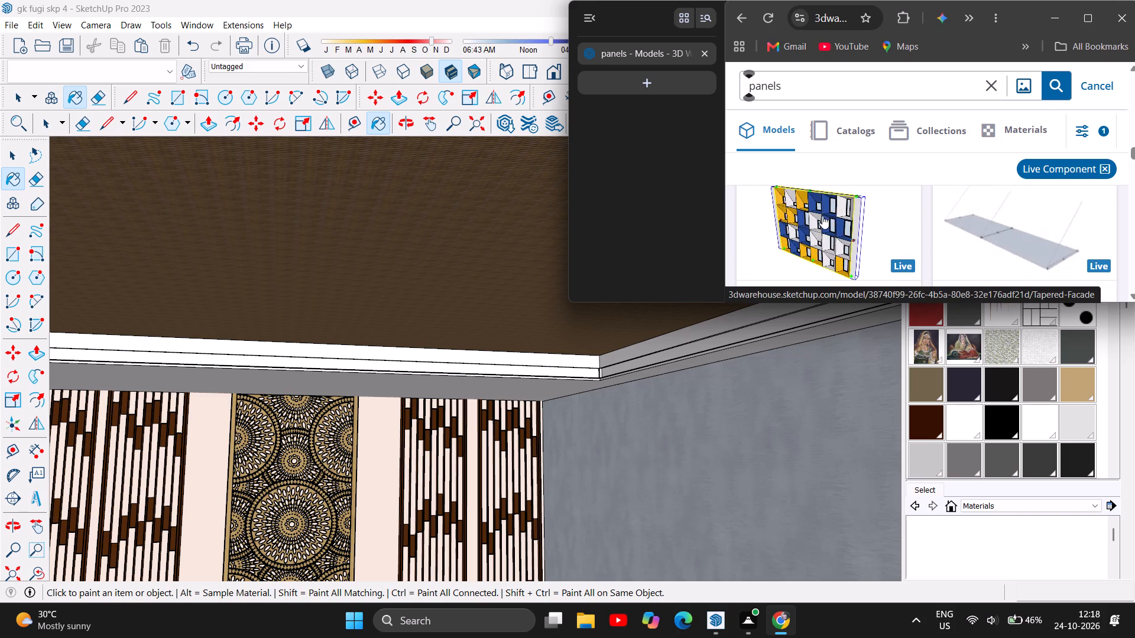
scroll(831, 217, down, 2)
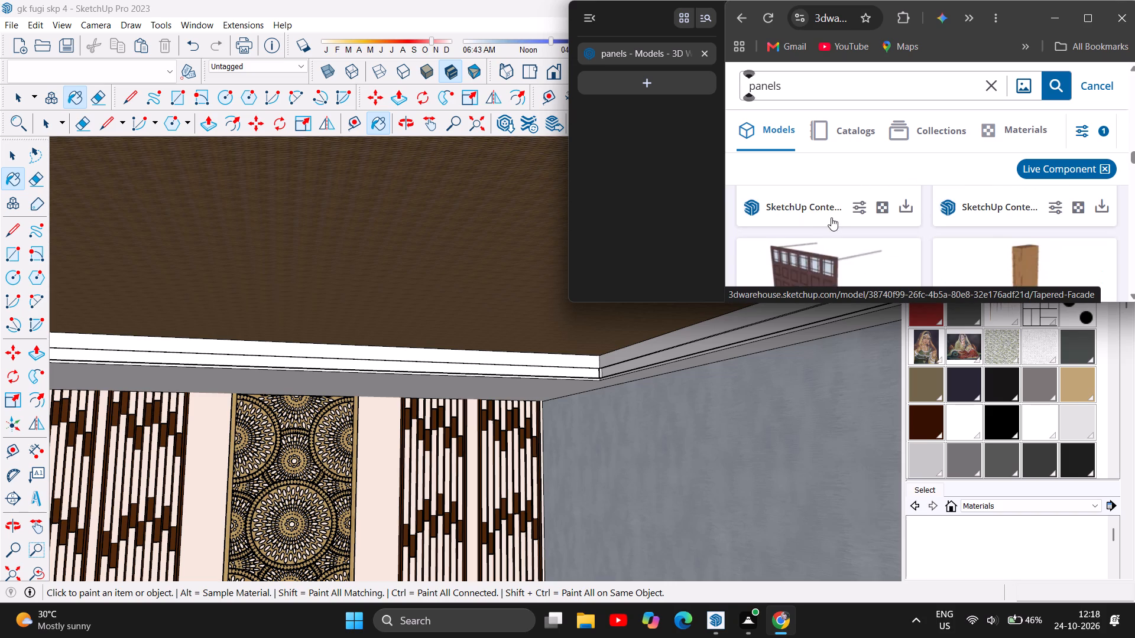
scroll(831, 217, down, 7)
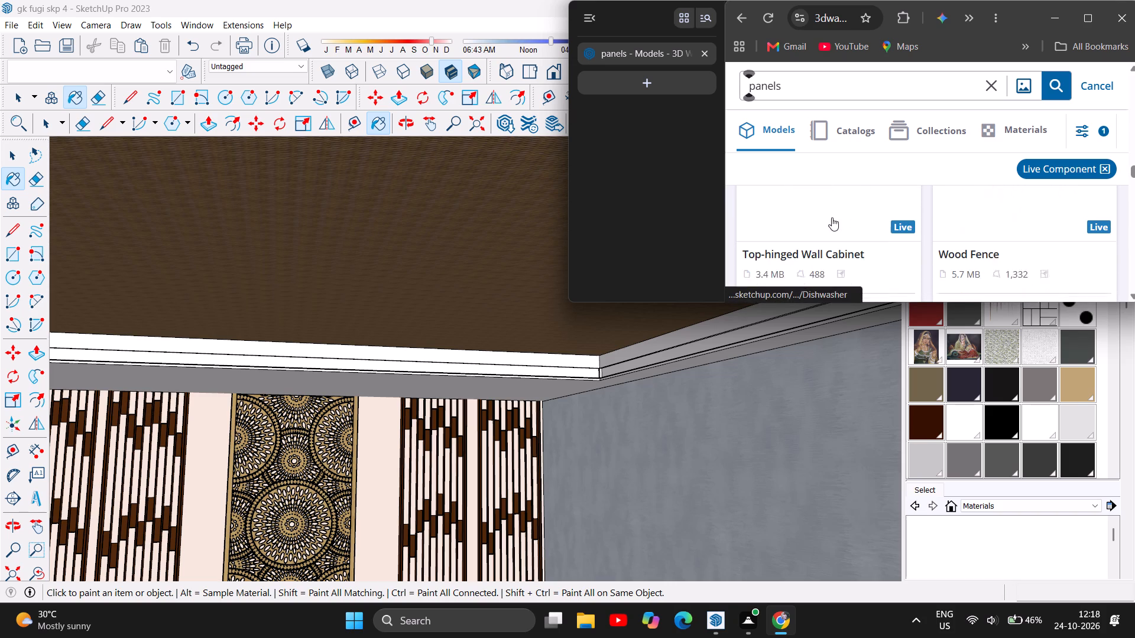
scroll(903, 242, down, 1)
scroll(903, 242, up, 2)
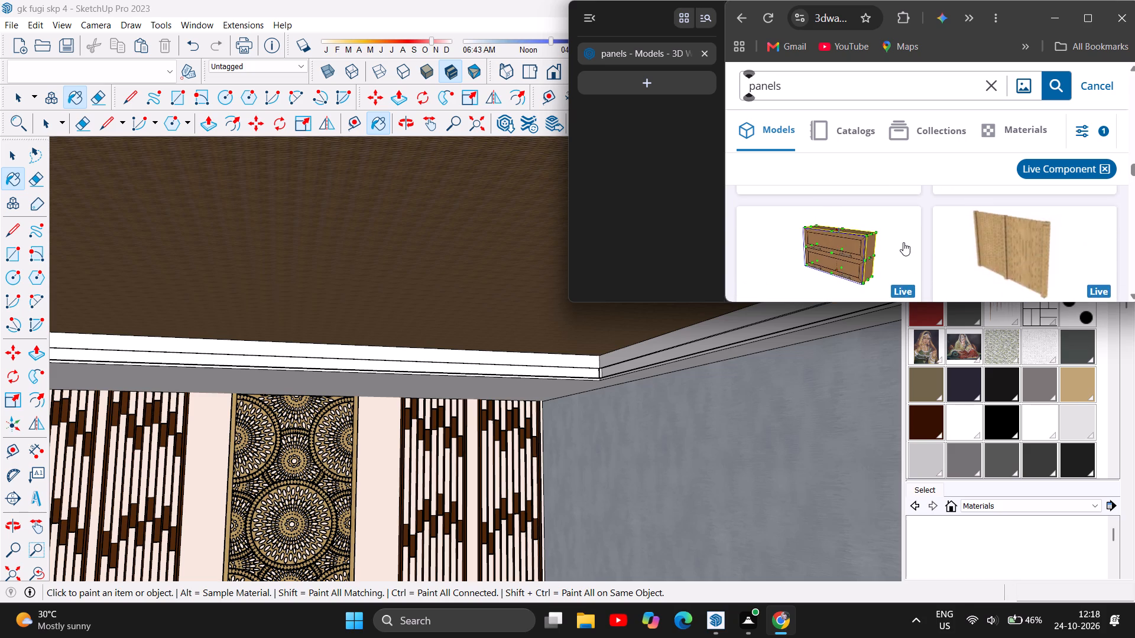
scroll(903, 242, down, 6)
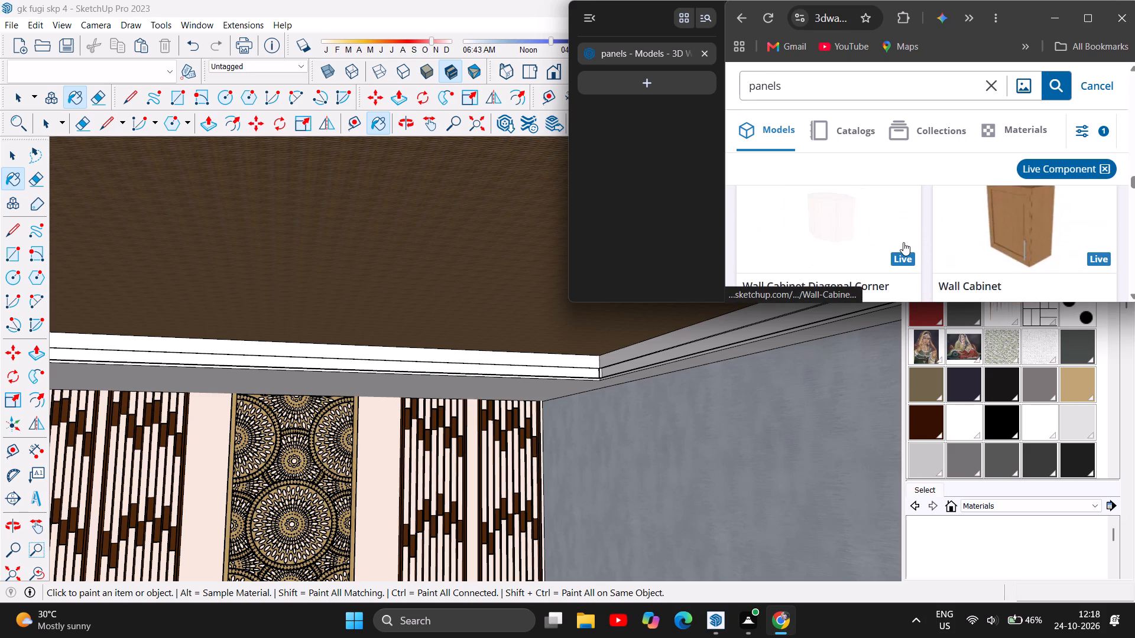
scroll(903, 242, down, 4)
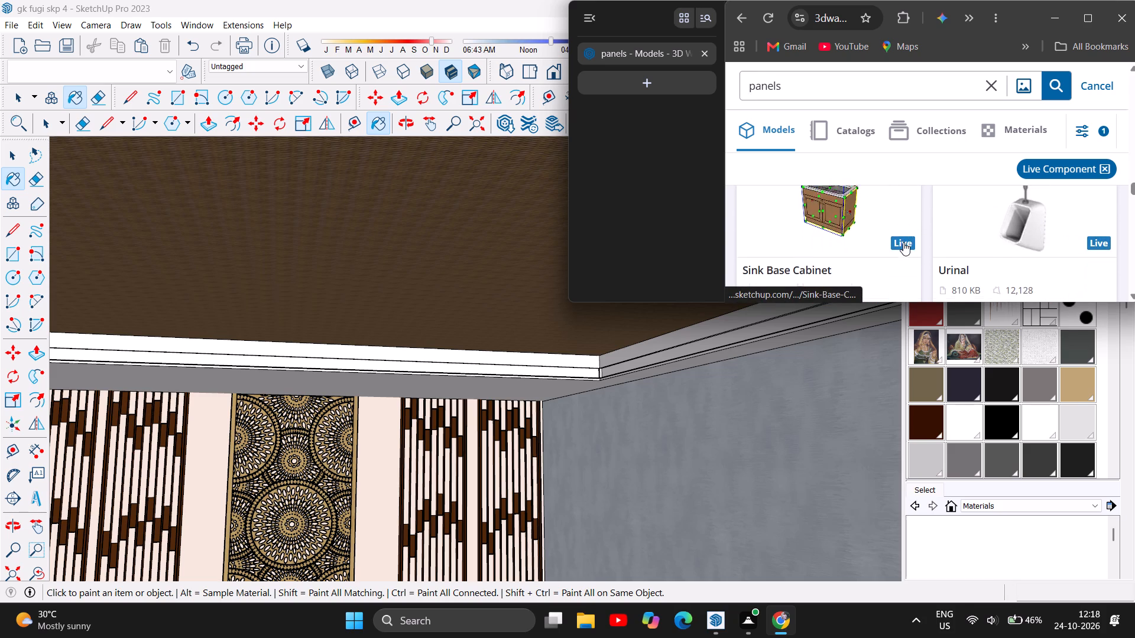
scroll(903, 242, down, 2)
scroll(903, 242, up, 1)
scroll(903, 242, down, 2)
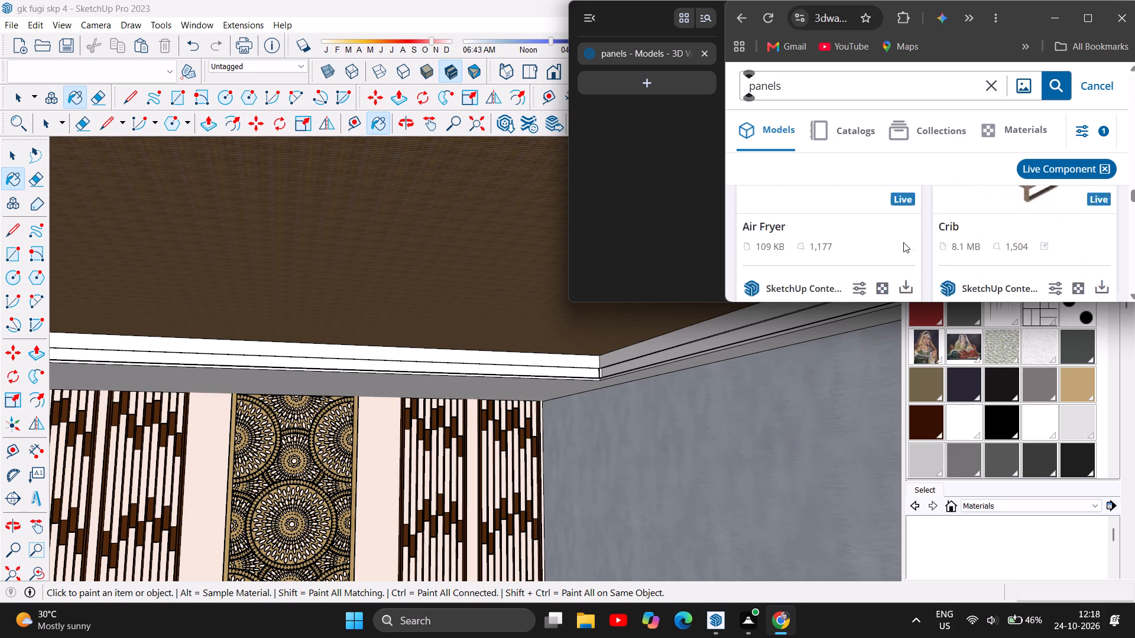
scroll(903, 242, down, 4)
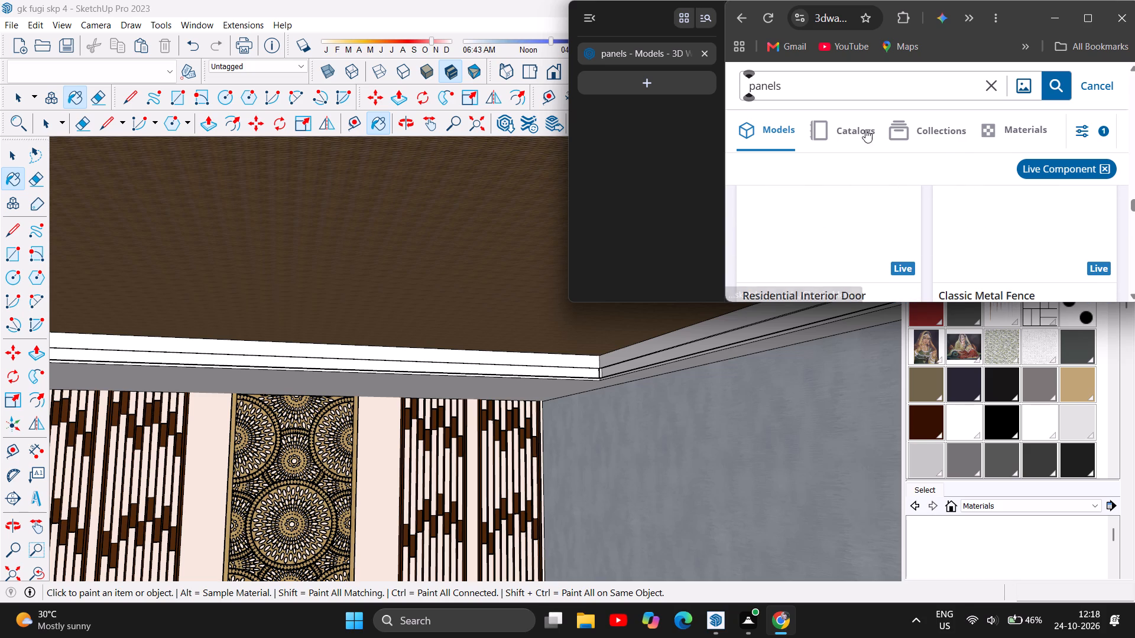
Check the 3D Warehouse materials for "panels".
click(987, 136)
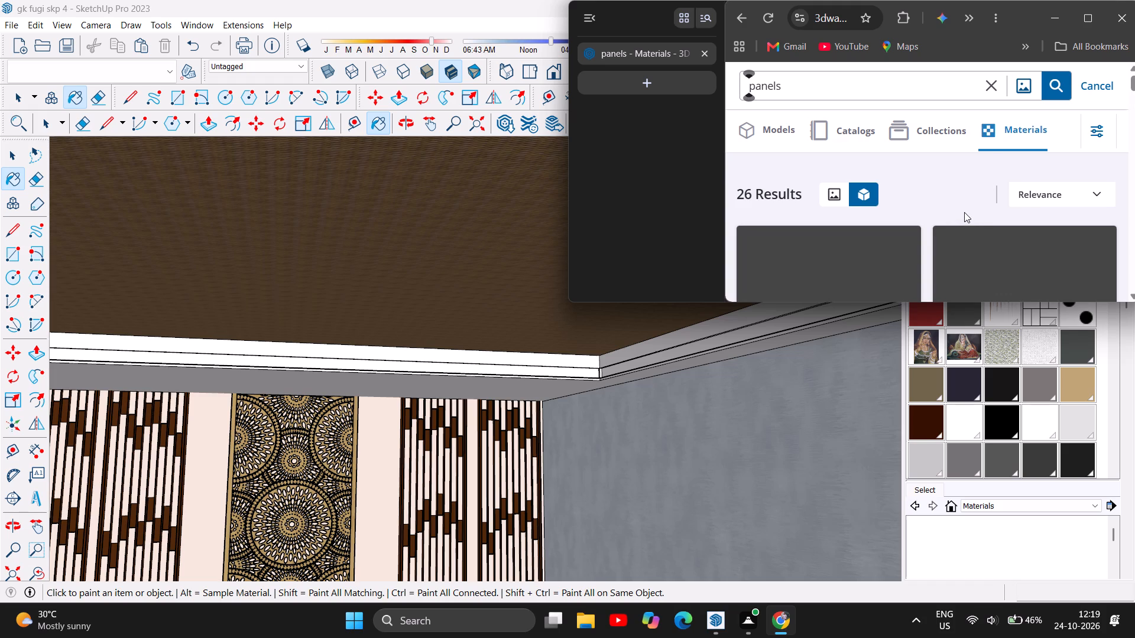
scroll(955, 231, down, 1)
scroll(941, 242, up, 1)
scroll(941, 242, down, 3)
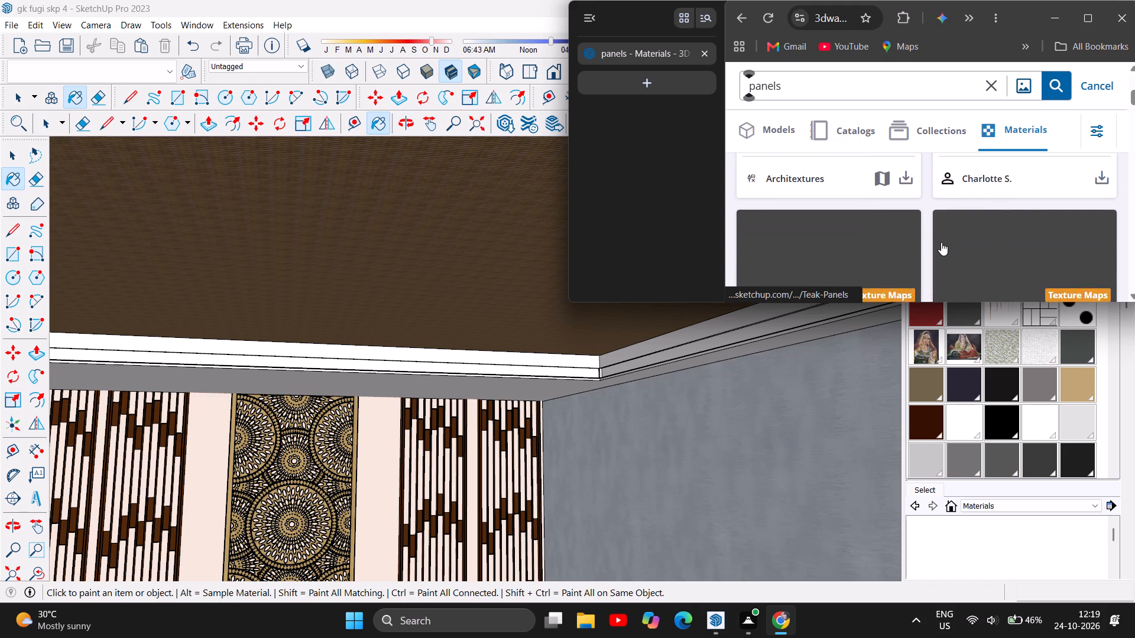
scroll(941, 242, down, 1)
scroll(941, 242, up, 1)
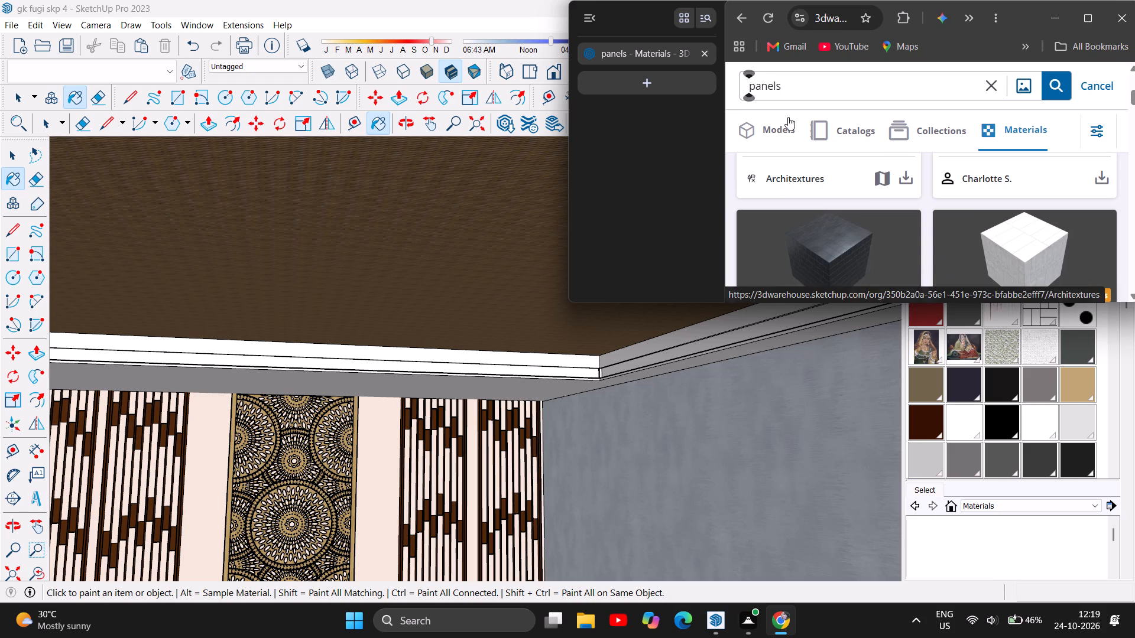
Return to the "panels" Live Component models and download the Wood Wall Panel by SketchUp.
click(775, 128)
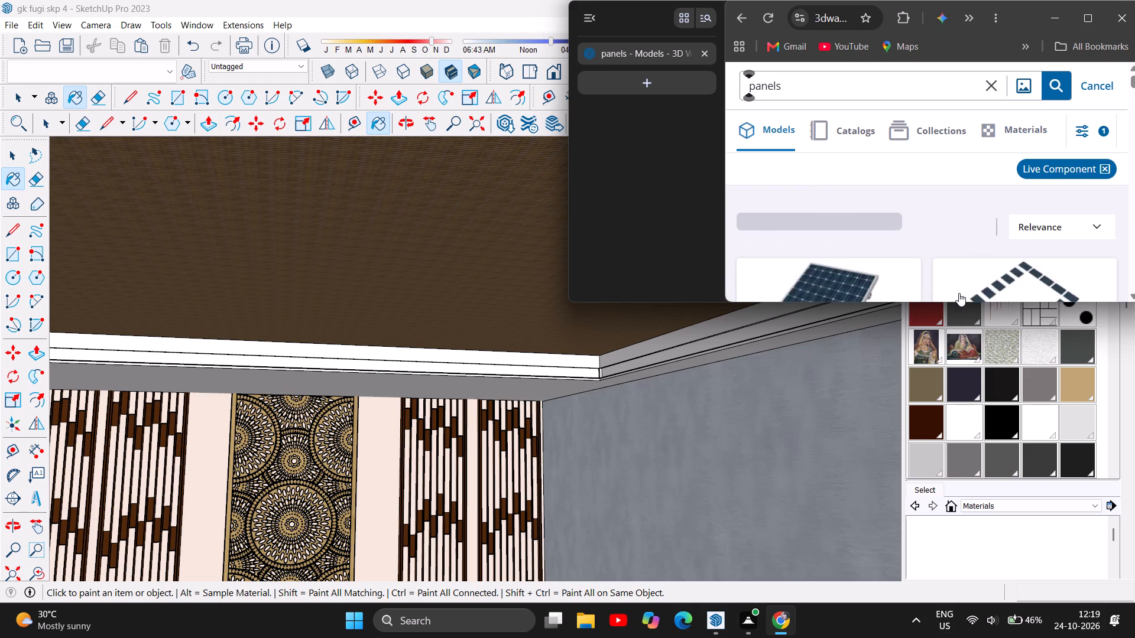
scroll(960, 293, down, 6)
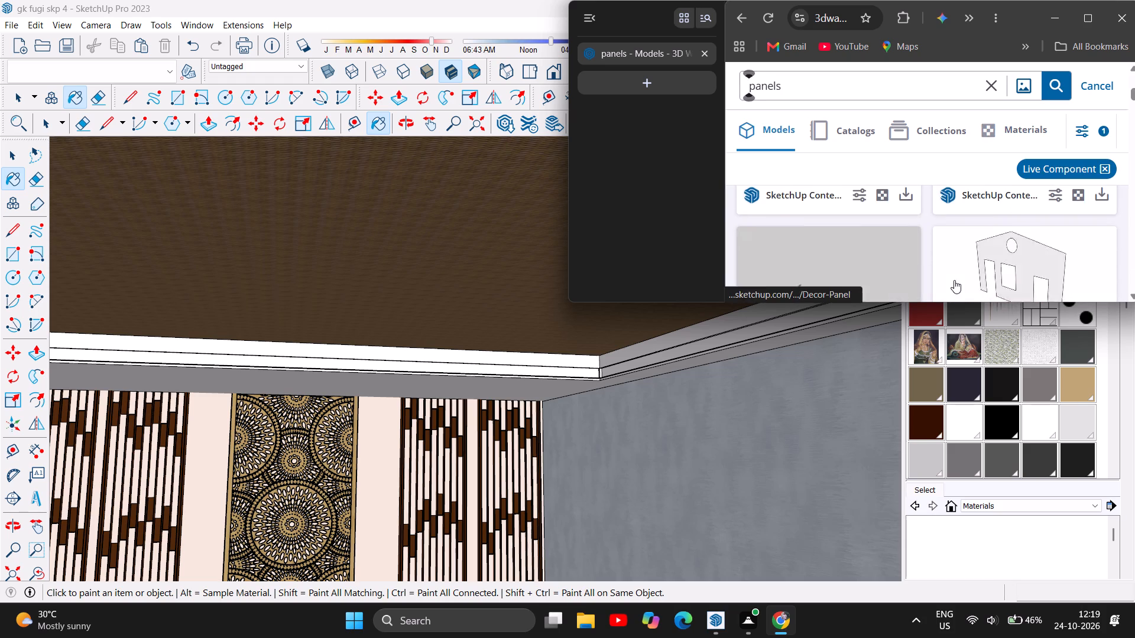
scroll(954, 280, down, 4)
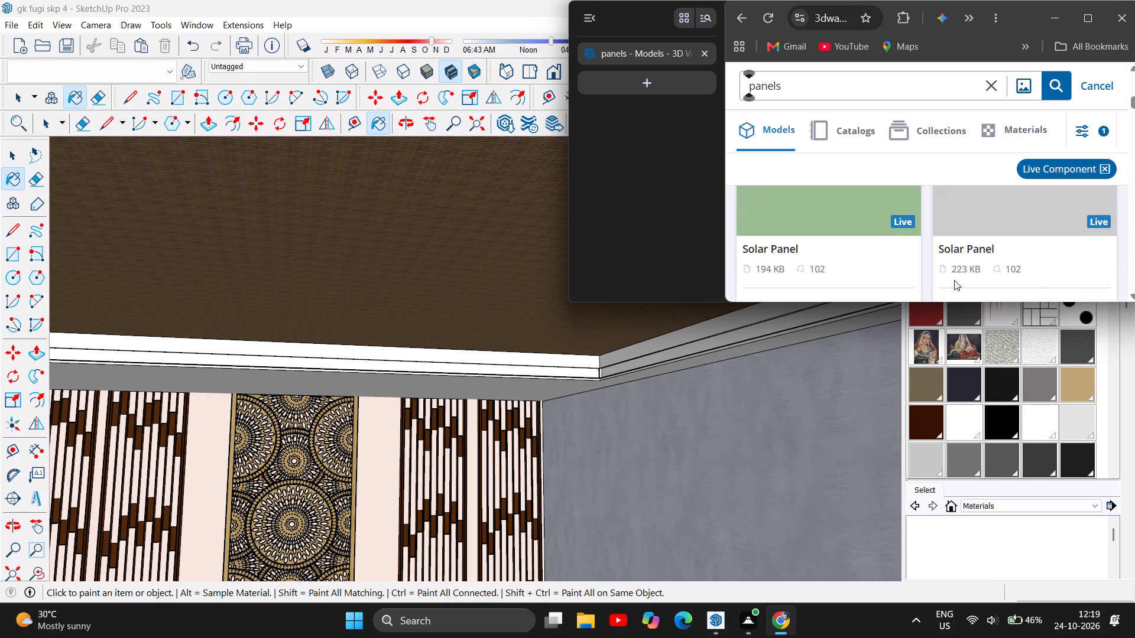
scroll(951, 273, down, 5)
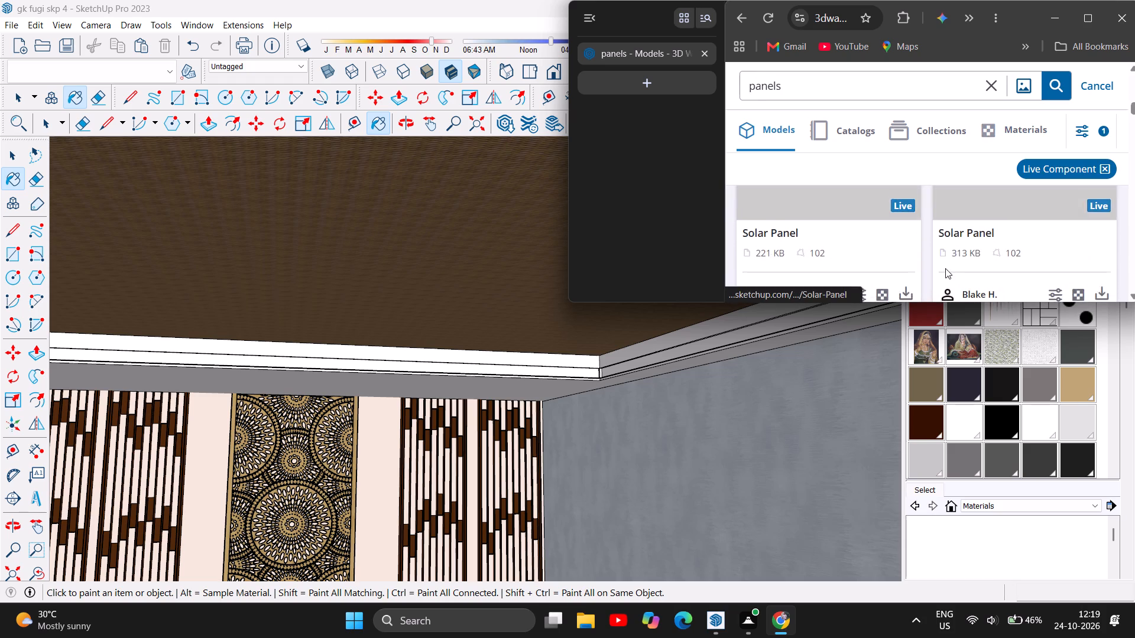
scroll(945, 268, down, 4)
scroll(944, 261, up, 3)
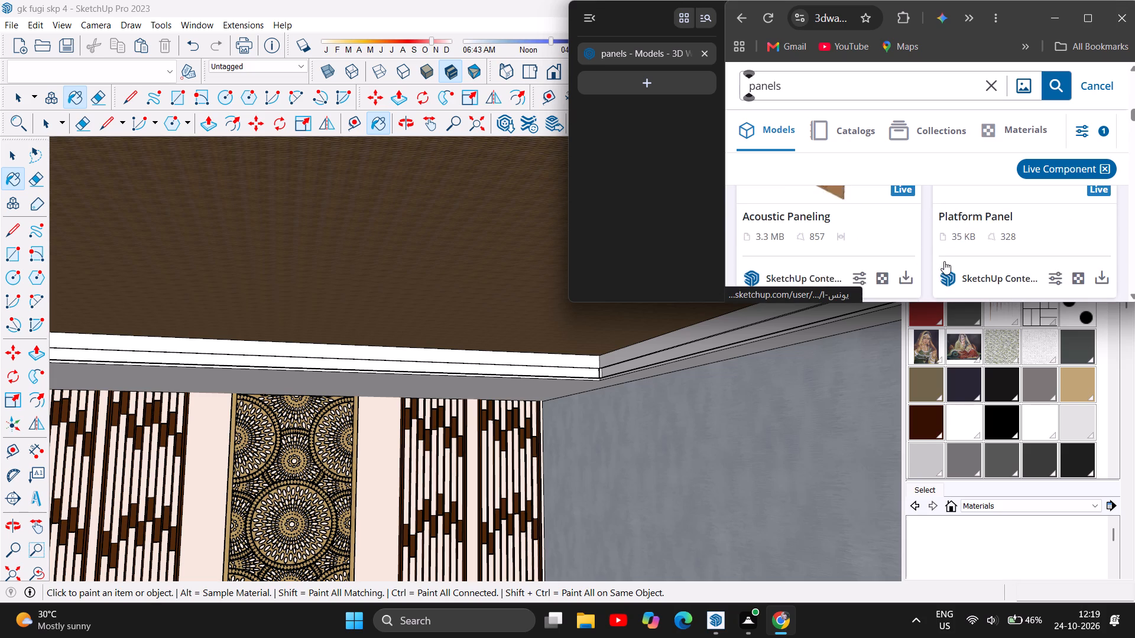
scroll(944, 261, down, 5)
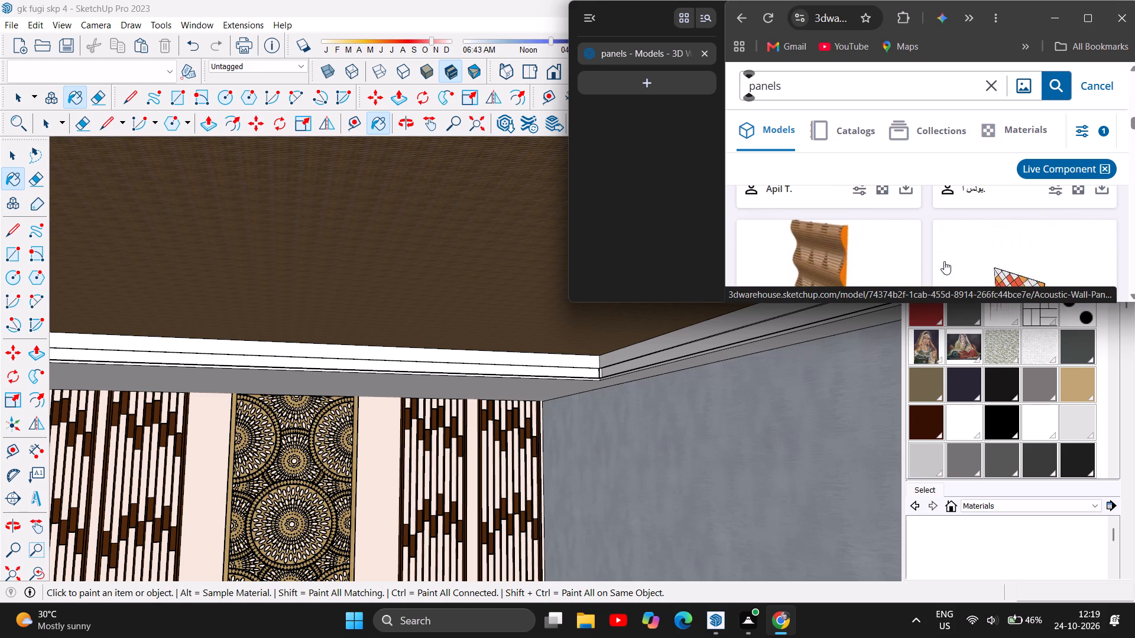
scroll(930, 248, down, 1)
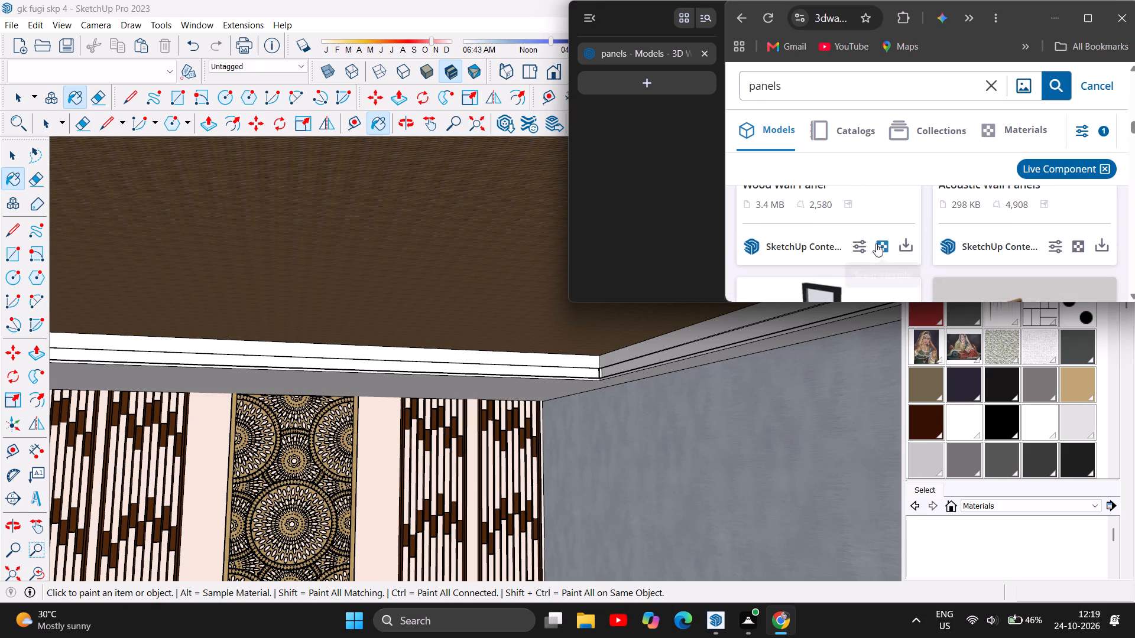
click(904, 241)
Examine the further Live Component results for "panels" past the Wood Wall Panel for another decorative panel.
scroll(915, 221, down, 2)
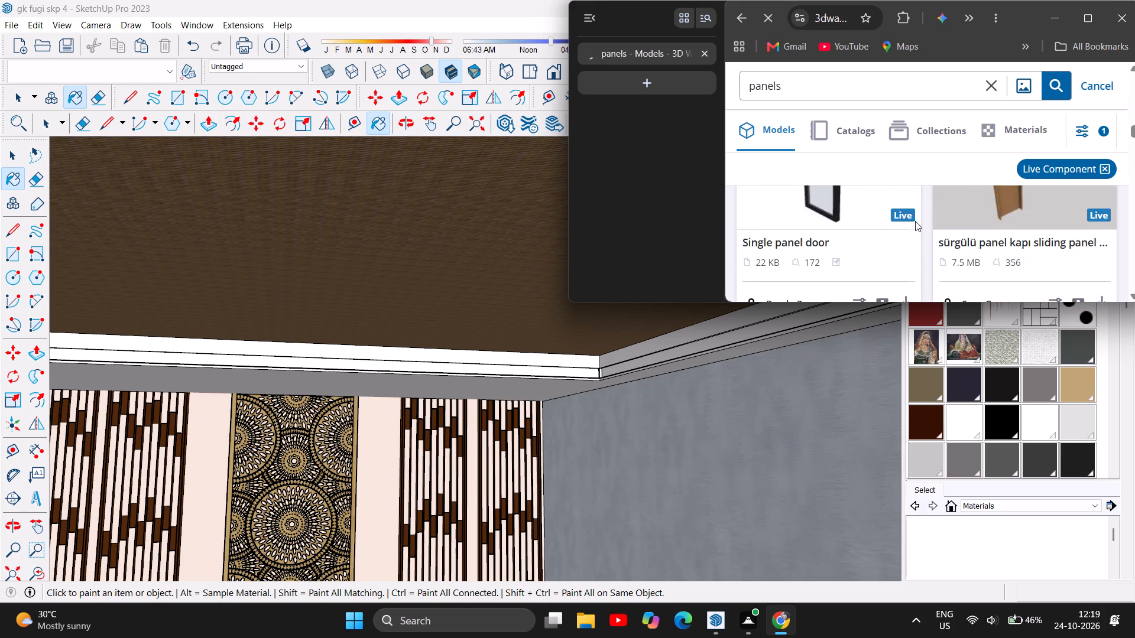
scroll(920, 219, down, 6)
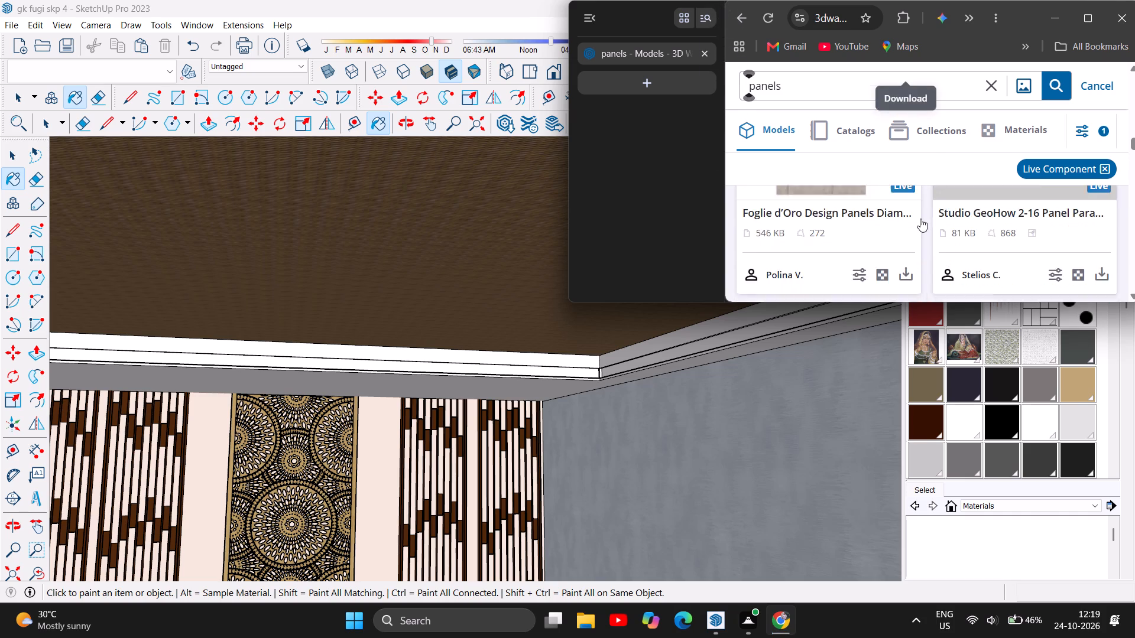
scroll(920, 219, down, 4)
scroll(920, 219, up, 2)
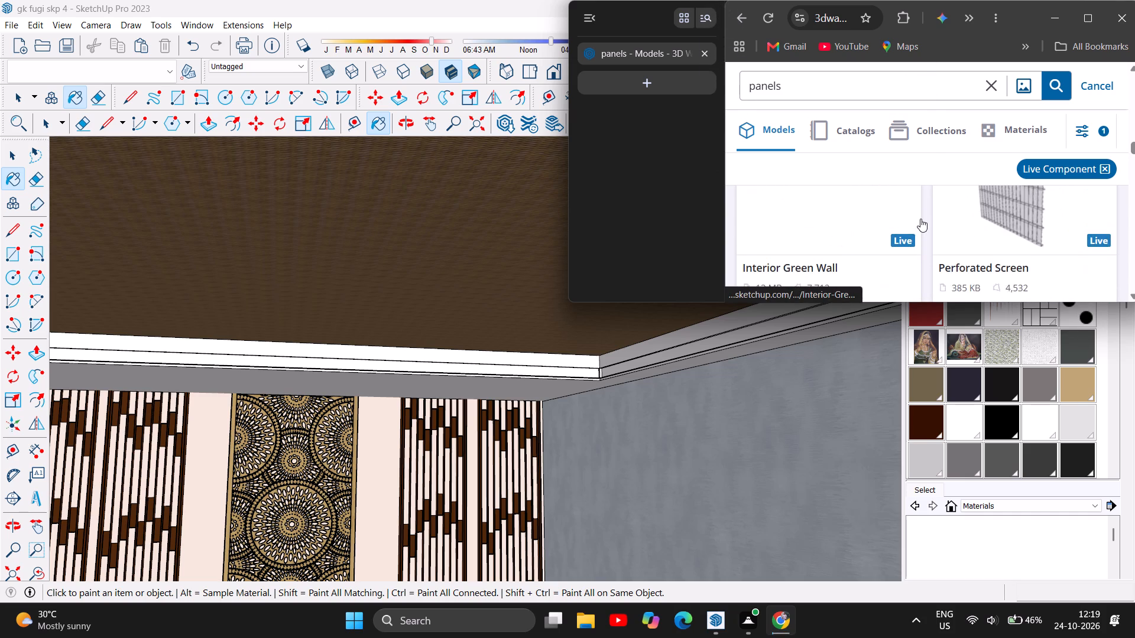
scroll(920, 219, up, 1)
scroll(920, 219, down, 5)
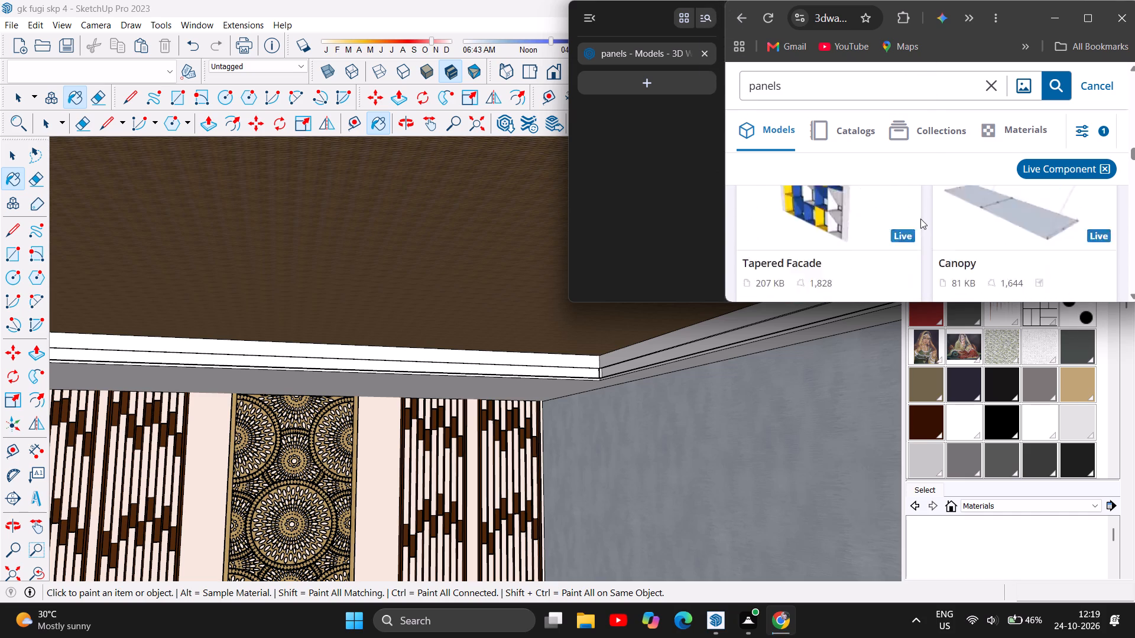